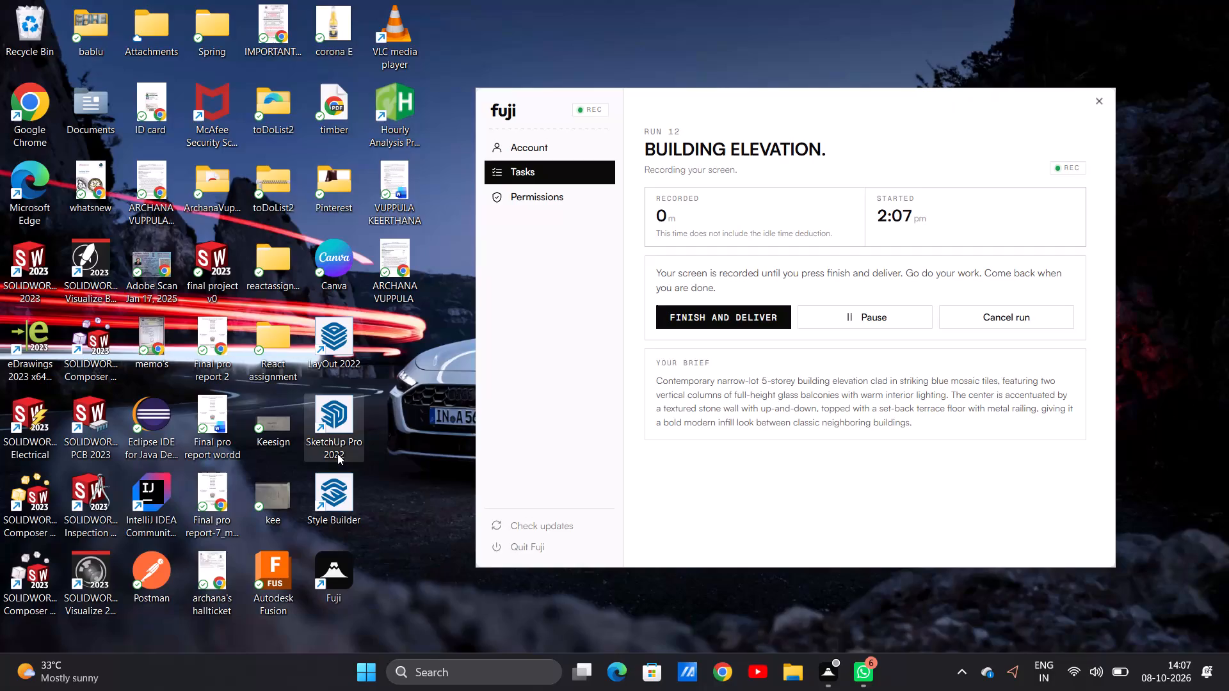
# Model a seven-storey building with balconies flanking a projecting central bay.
# Launch SketchUp Pro 2022 from the desktop.
pyautogui.doubleClick(358, 422)
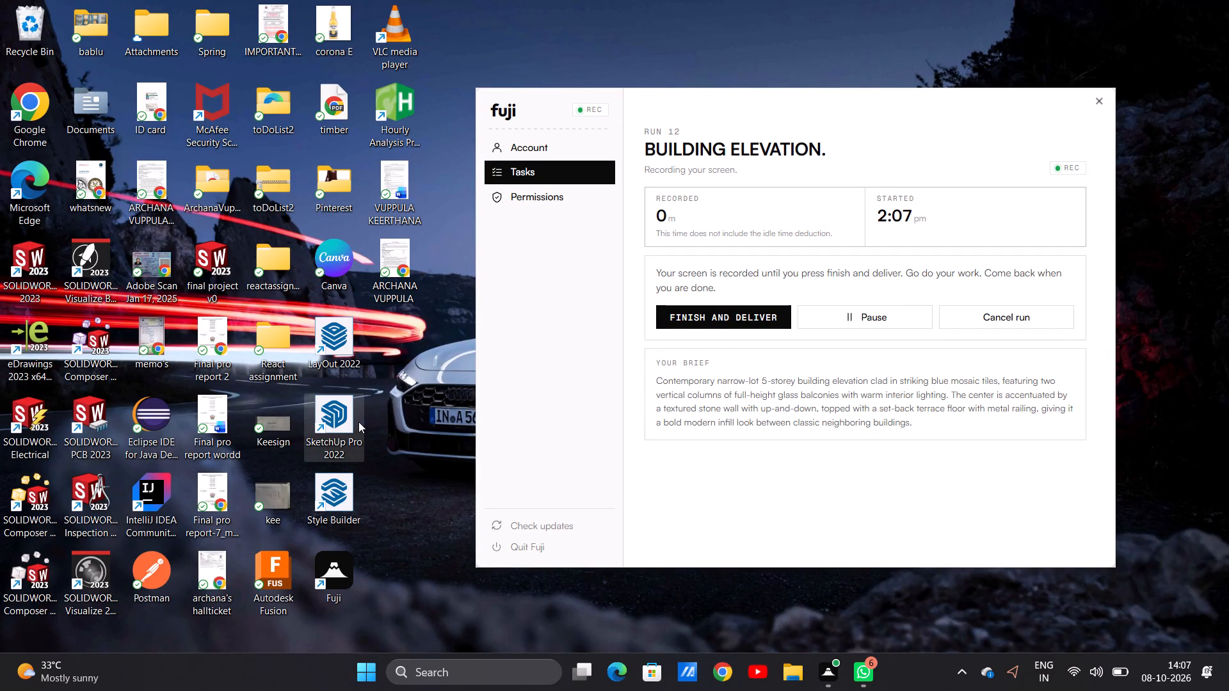
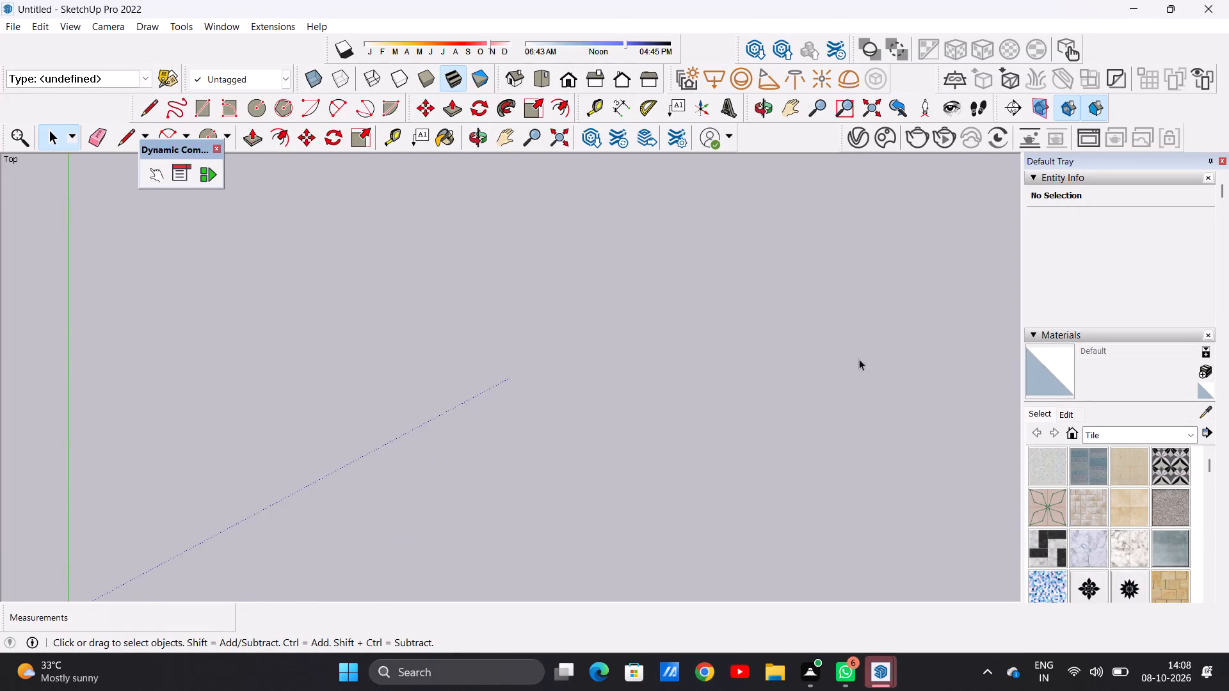
# Draw a ground-plane rectangle about 28' 3" by 14' 10" beside the origin as the building's base.
pyautogui.scroll(-11, 845, 367)
pyautogui.scroll(4, 945, 318)
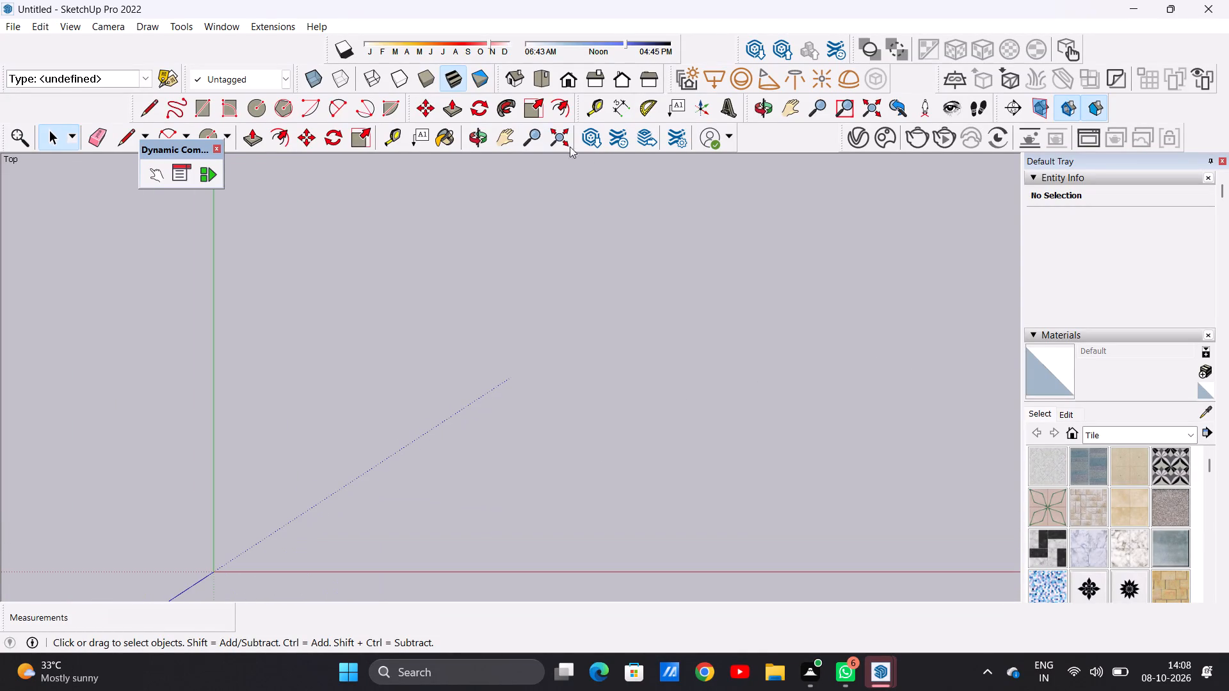
pyautogui.click(503, 133)
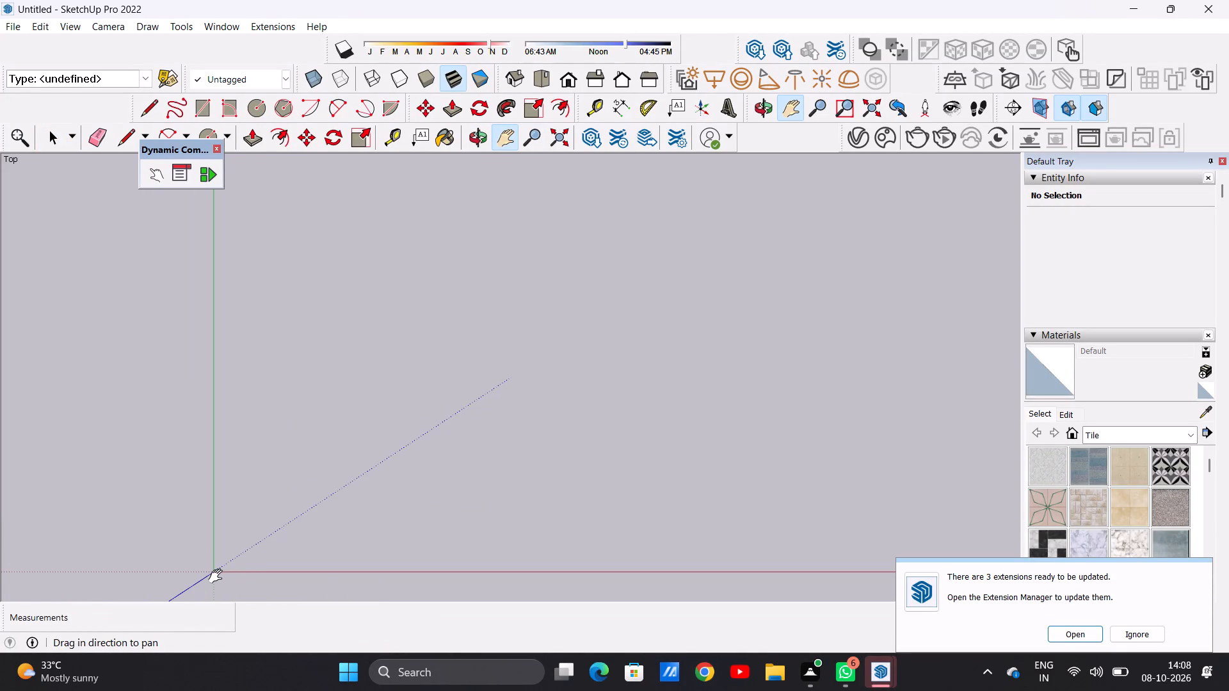
pyautogui.moveTo(218, 576); pyautogui.dragTo(59, 584)
pyautogui.press('space')
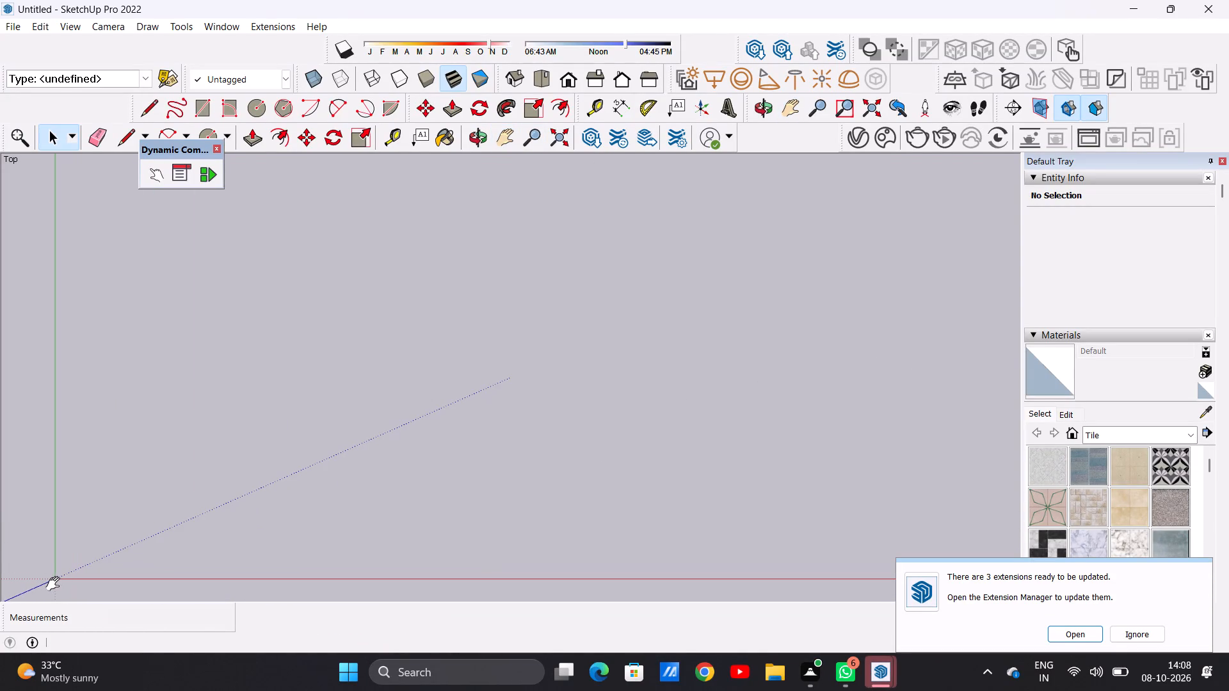
pyautogui.scroll(-1, 518, 495)
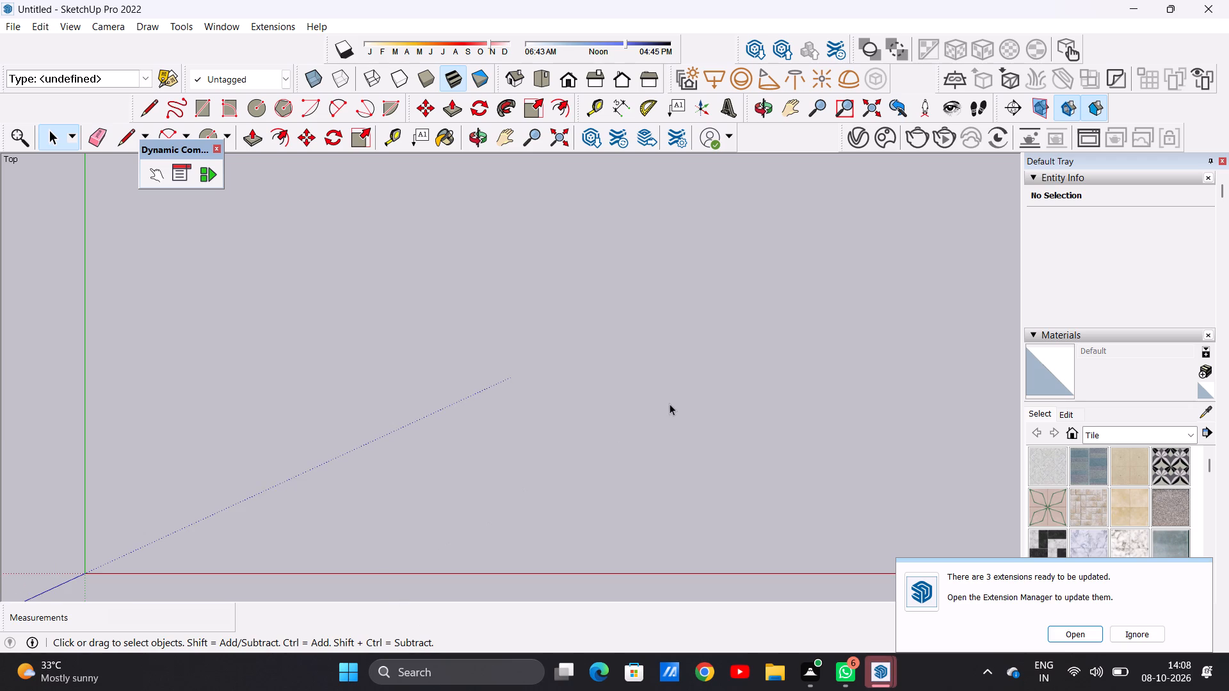
pyautogui.click(195, 100)
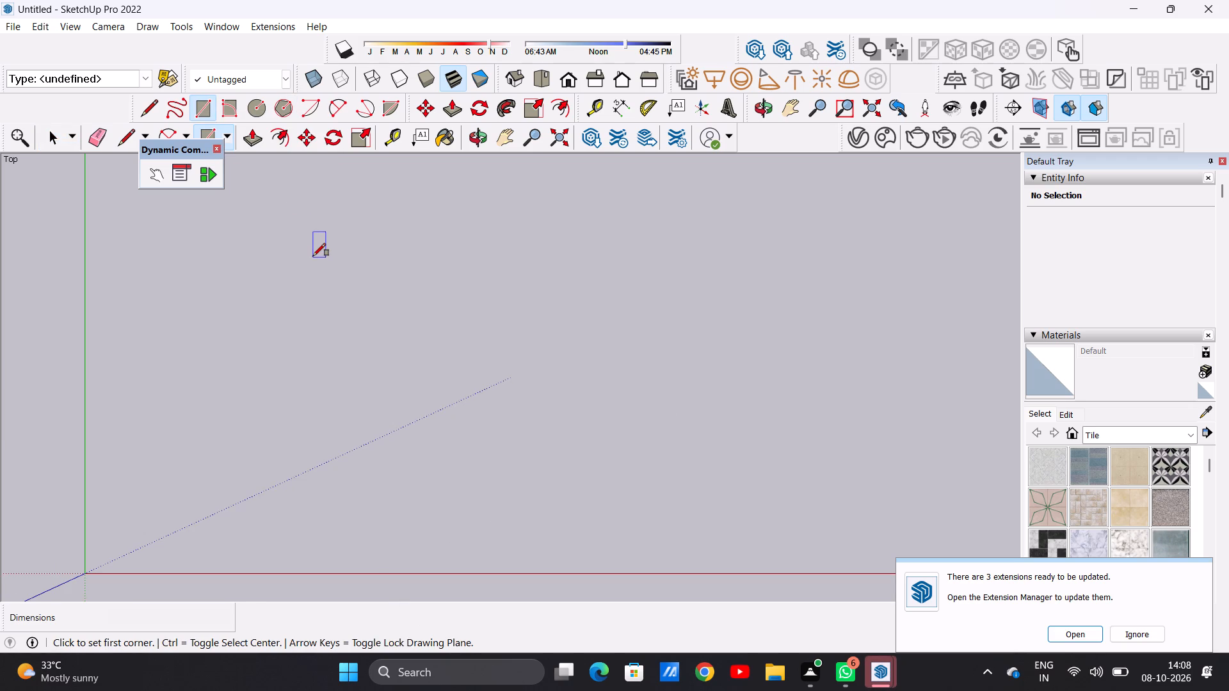
pyautogui.click(239, 175)
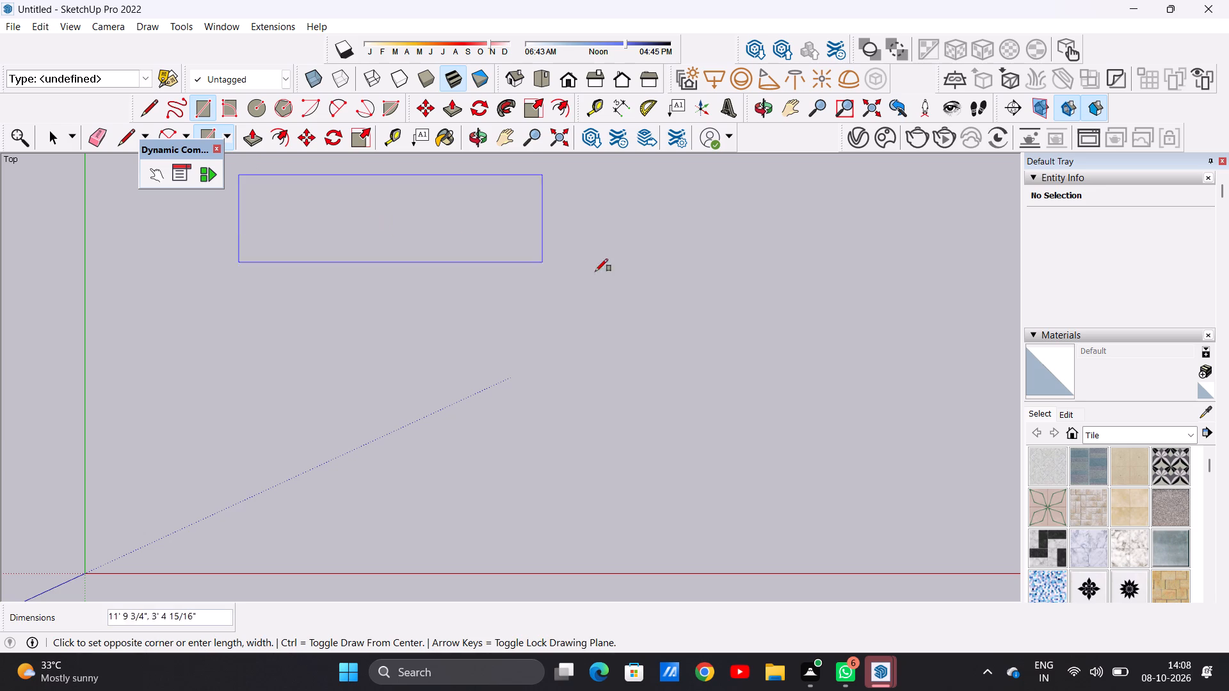
pyautogui.click(965, 557)
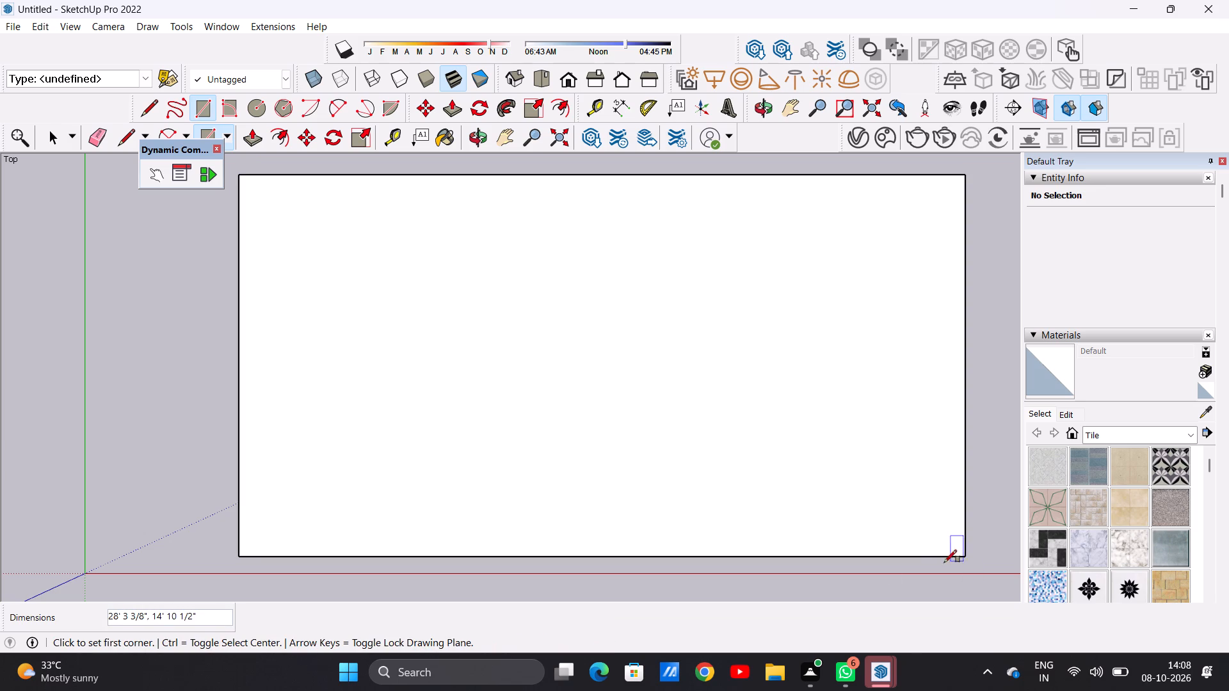
pyautogui.press('space')
# Move the whole rectangle farther from the origin along both the red and green axes, leaving it deselected.
pyautogui.scroll(-18, 463, 488)
pyautogui.scroll(5, 677, 331)
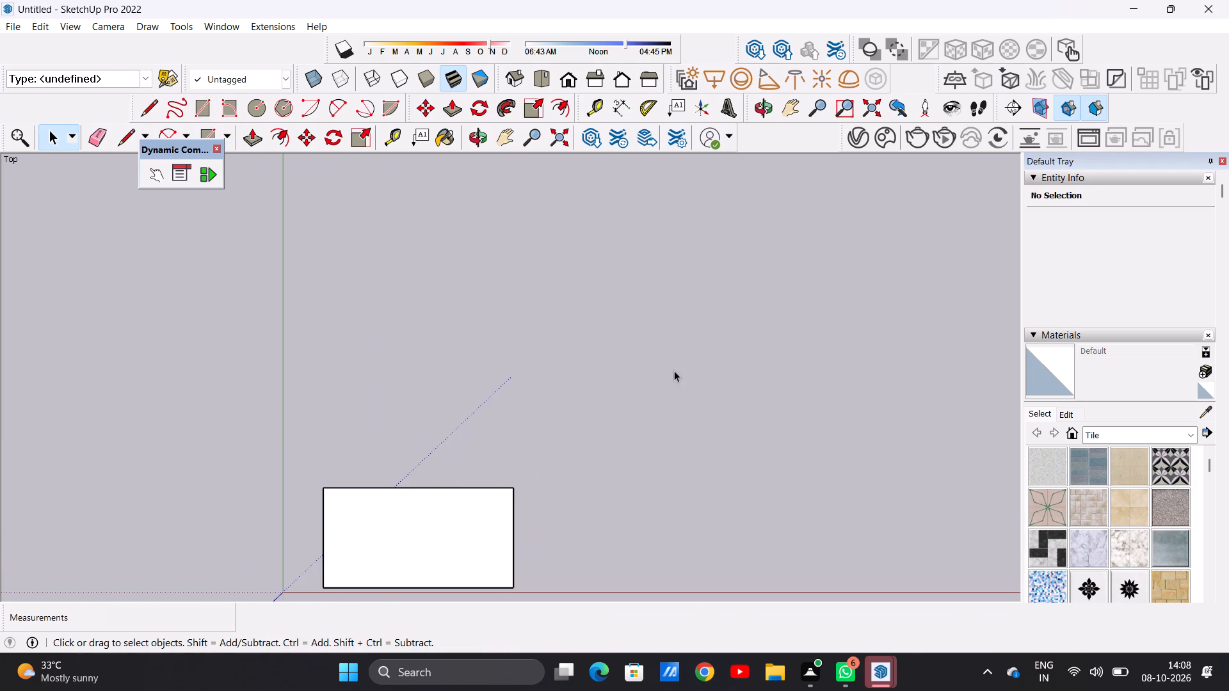
pyautogui.tripleClick(420, 532)
pyautogui.press('m')
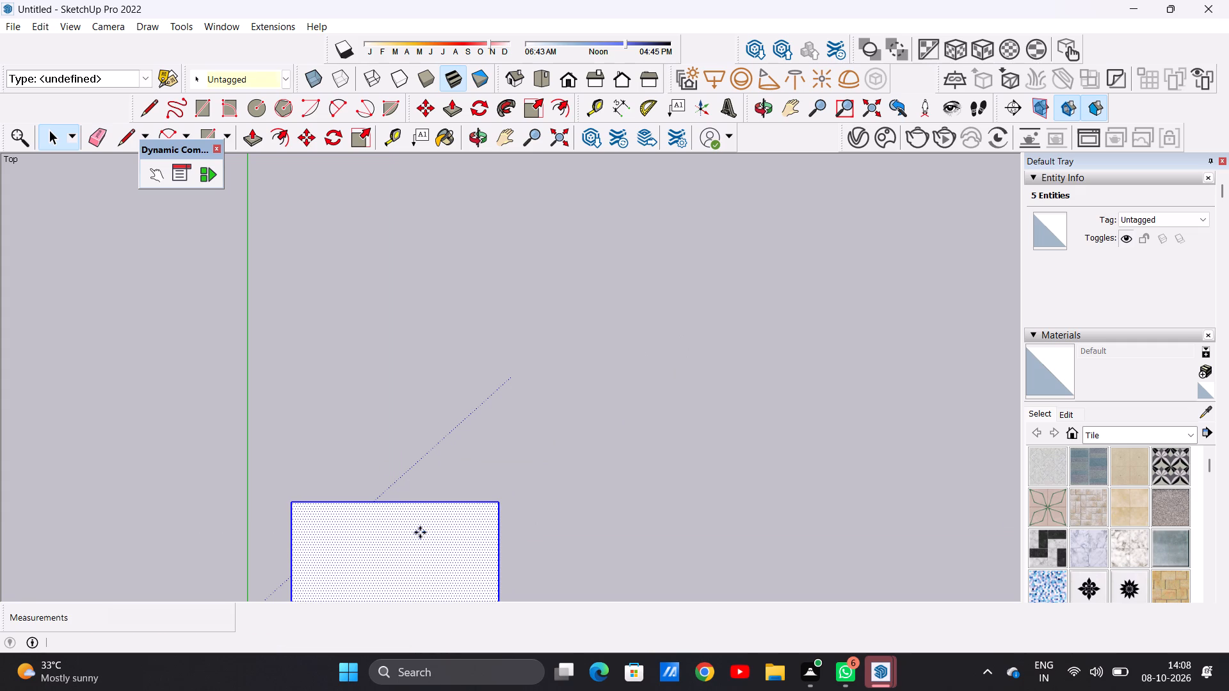
pyautogui.click(497, 505)
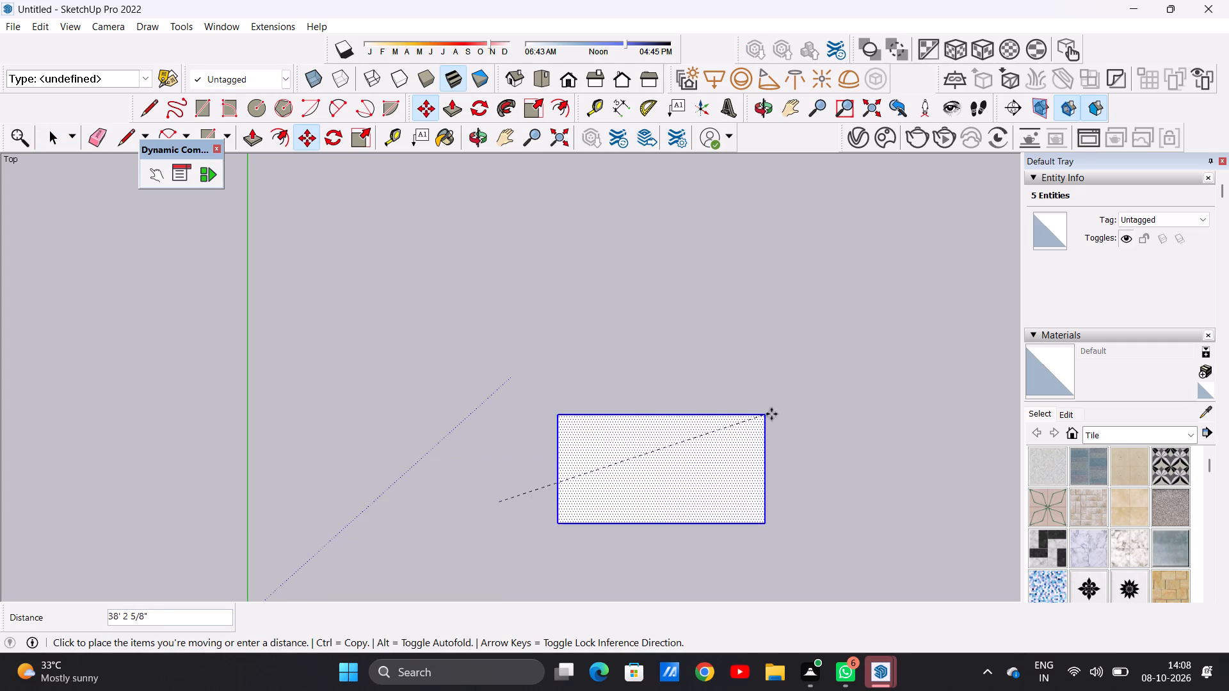
pyautogui.click(734, 407)
pyautogui.press('space')
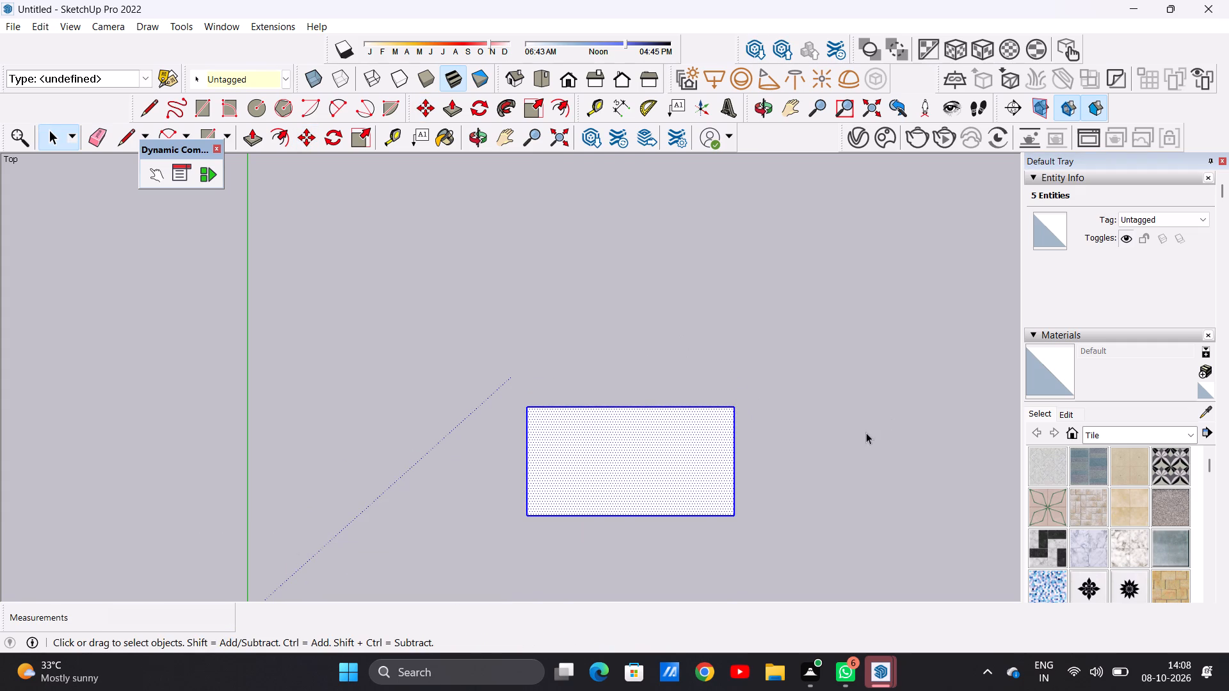
pyautogui.scroll(1, 866, 433)
pyautogui.click(821, 361)
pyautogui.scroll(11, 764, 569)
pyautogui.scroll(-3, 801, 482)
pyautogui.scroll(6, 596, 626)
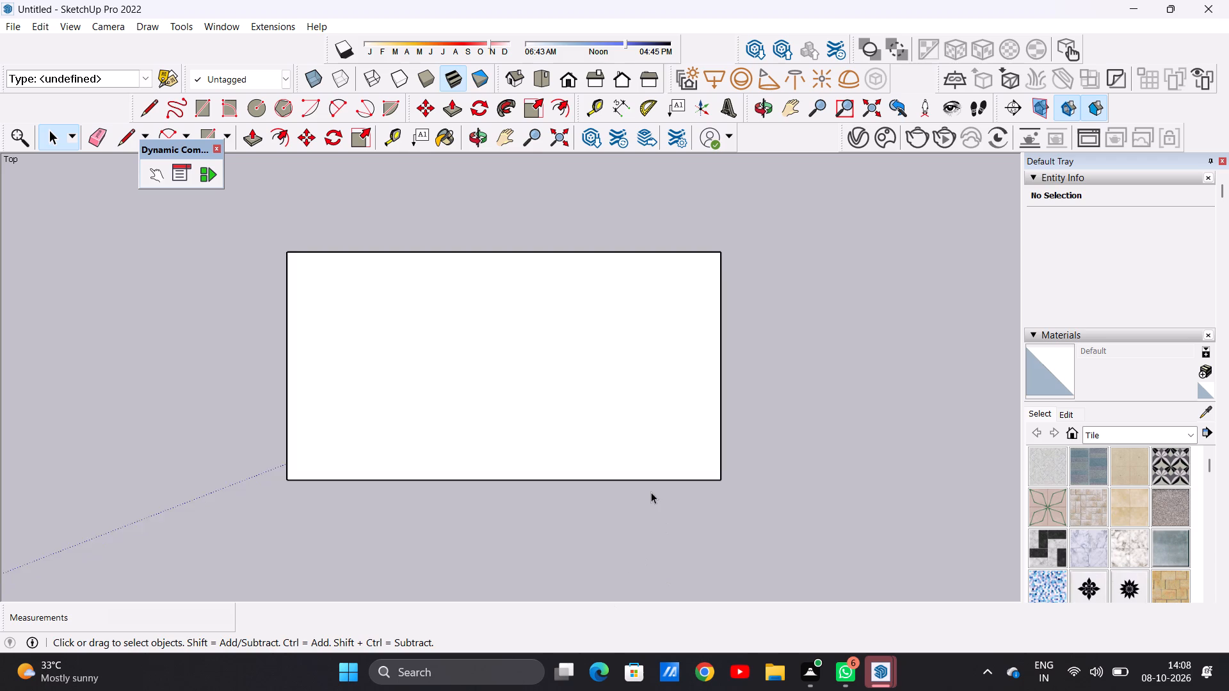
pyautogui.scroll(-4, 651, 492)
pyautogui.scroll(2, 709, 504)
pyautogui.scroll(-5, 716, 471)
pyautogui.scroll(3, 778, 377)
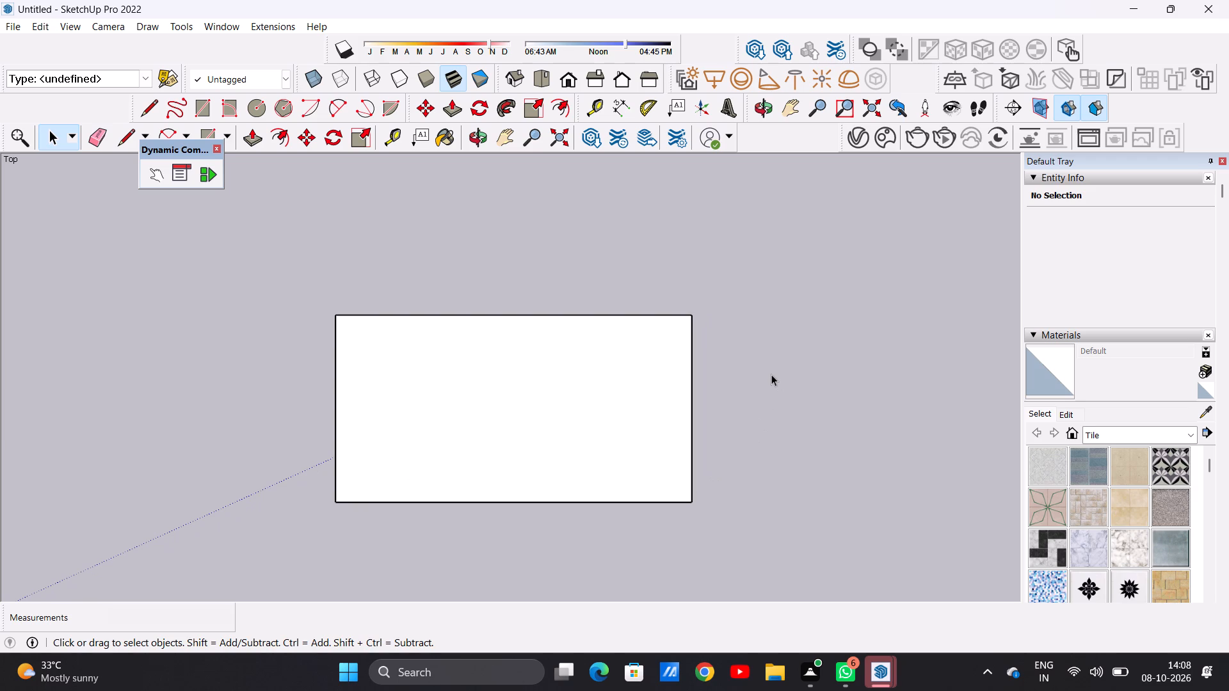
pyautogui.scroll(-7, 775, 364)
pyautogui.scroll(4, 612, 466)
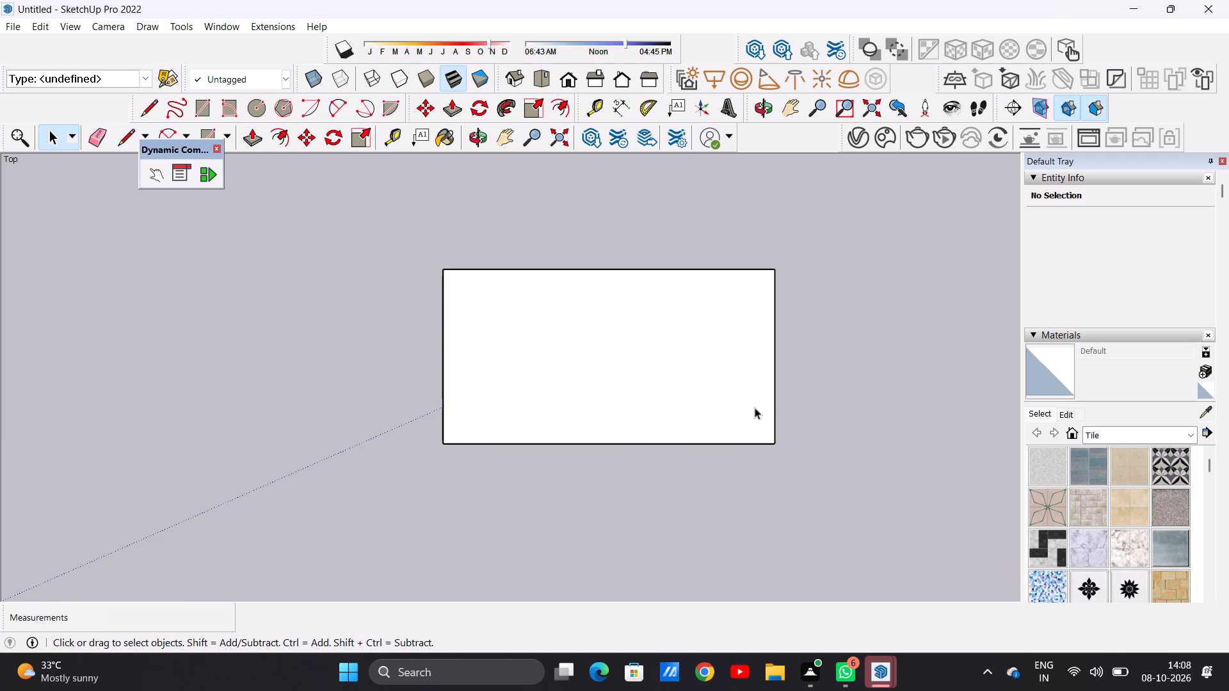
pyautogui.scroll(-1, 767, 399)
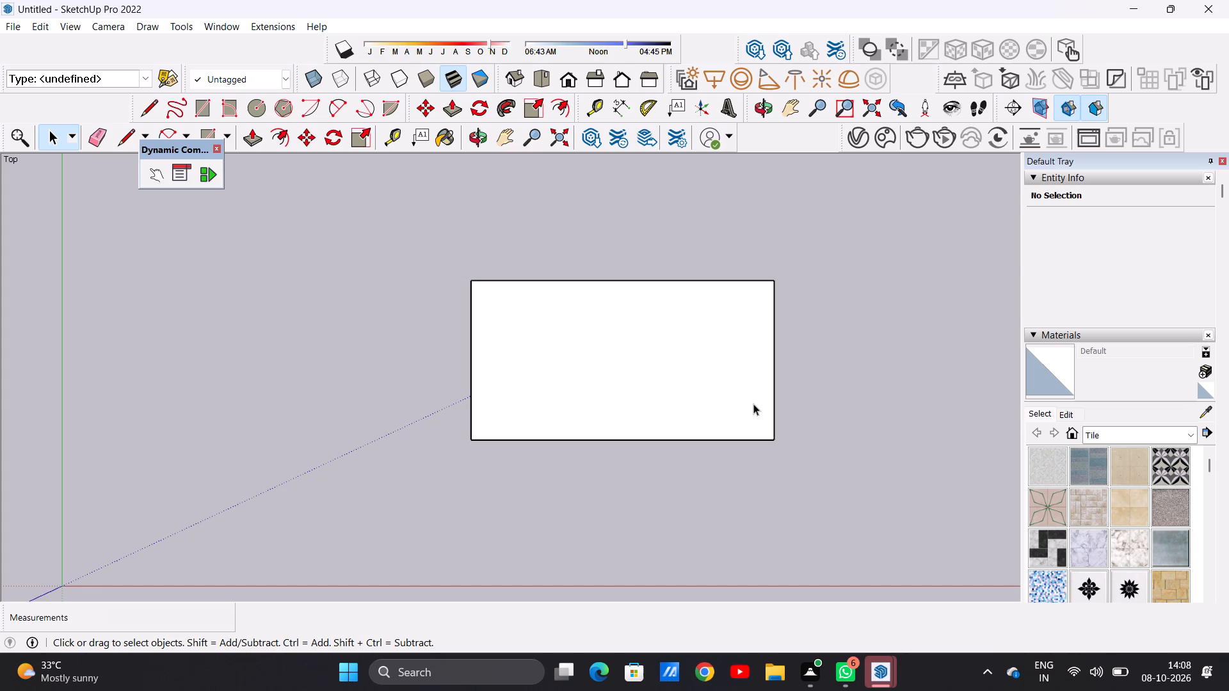
# Lengthen the base along the red axis to about 35' 2" with an adjoining full-depth rectangle, erasing the shared edge.
pyautogui.scroll(7, 764, 388)
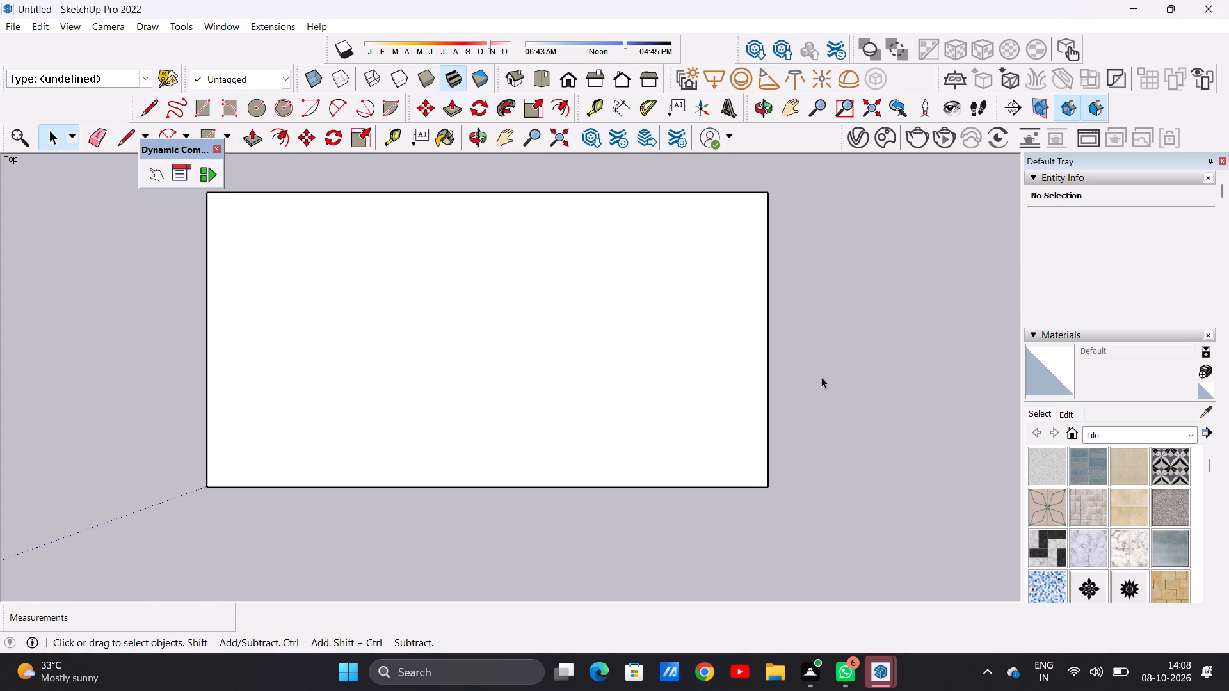
pyautogui.press('r')
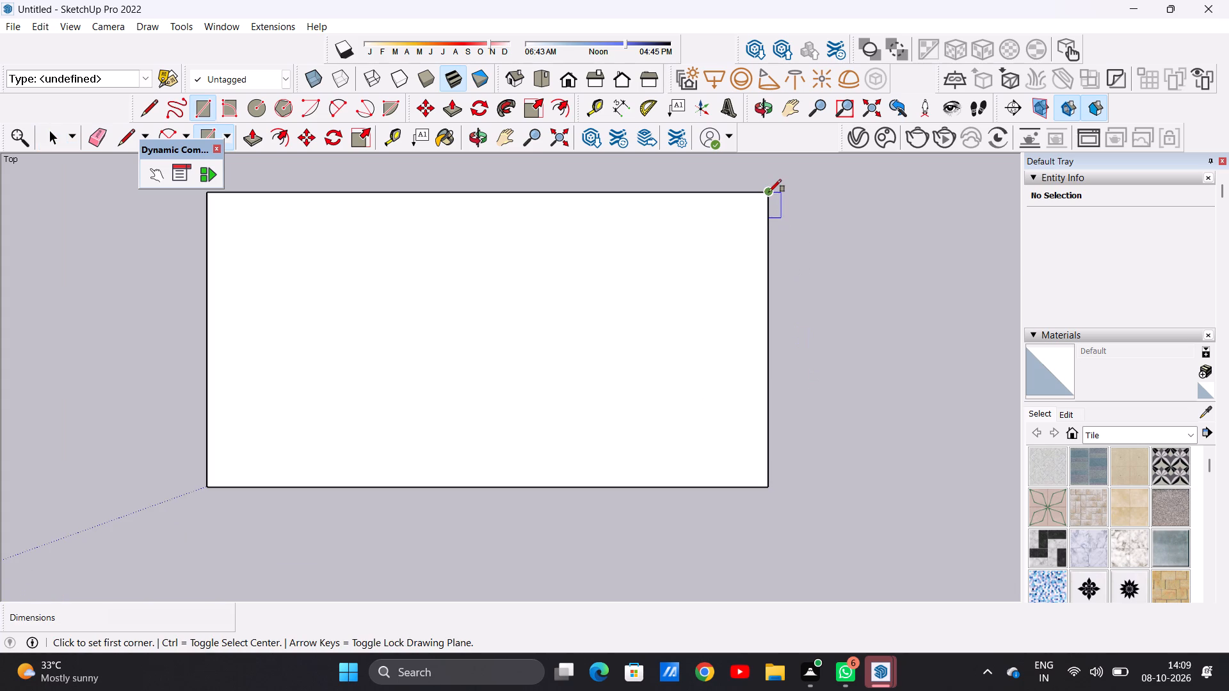
pyautogui.click(769, 192)
pyautogui.click(766, 486)
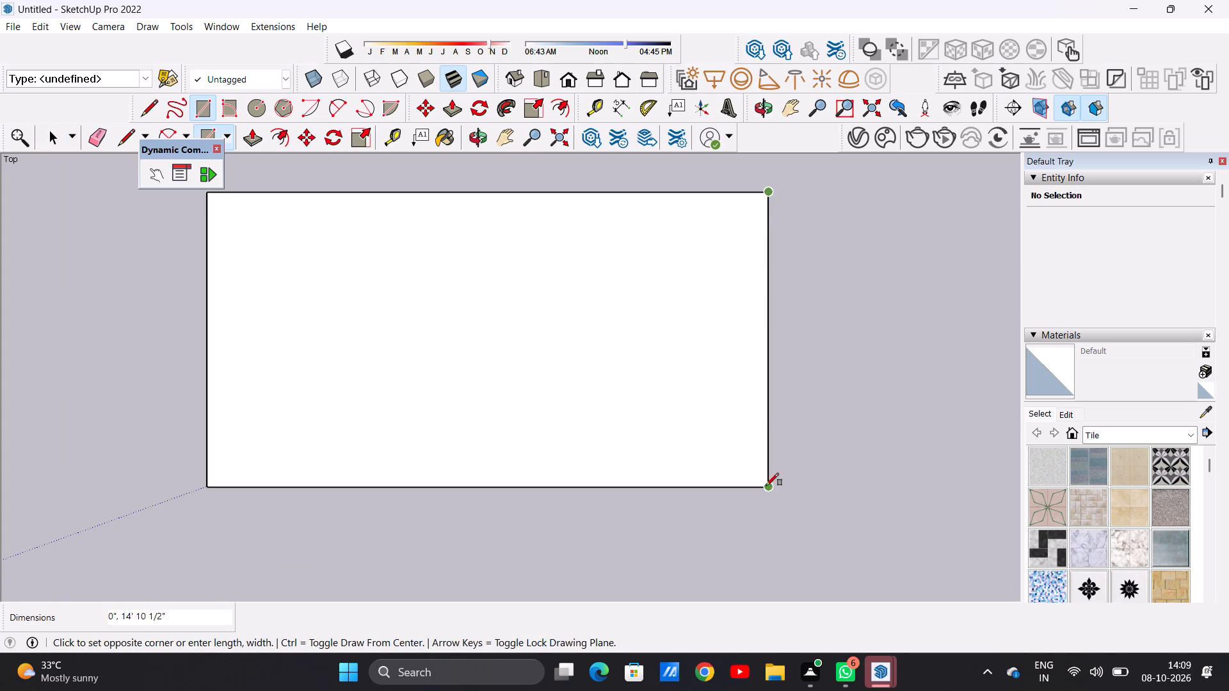
pyautogui.click(905, 493)
pyautogui.press('space')
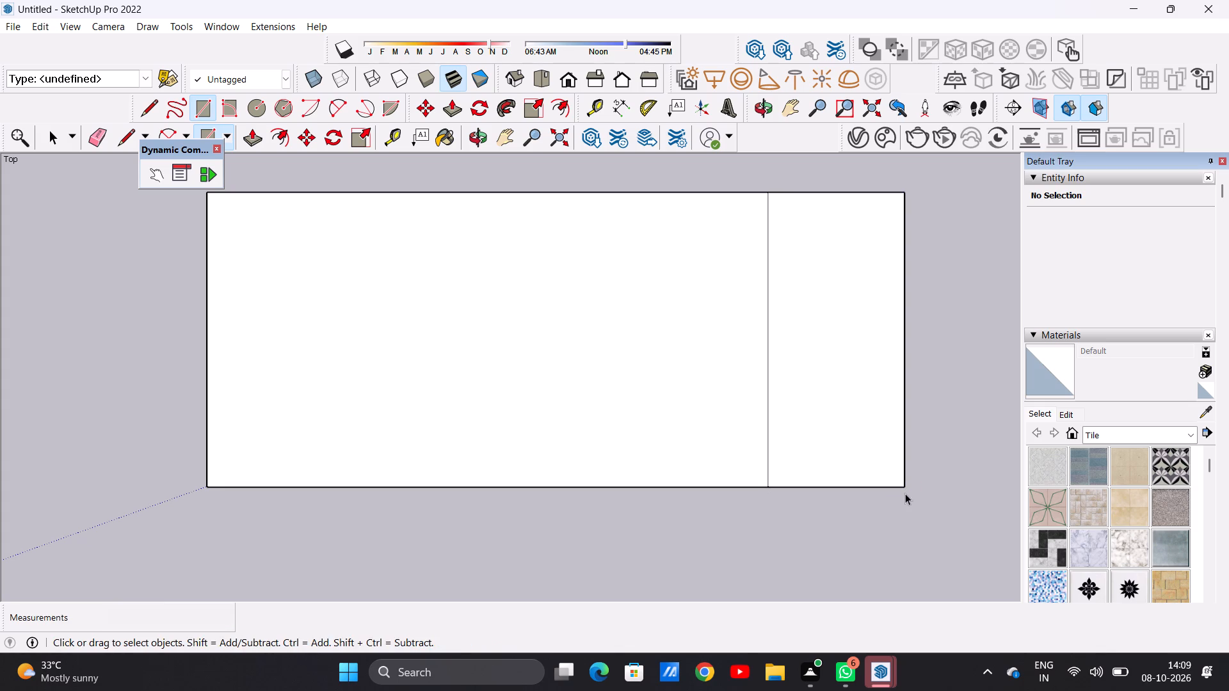
pyautogui.press('e')
pyautogui.moveTo(792, 385); pyautogui.dragTo(727, 386)
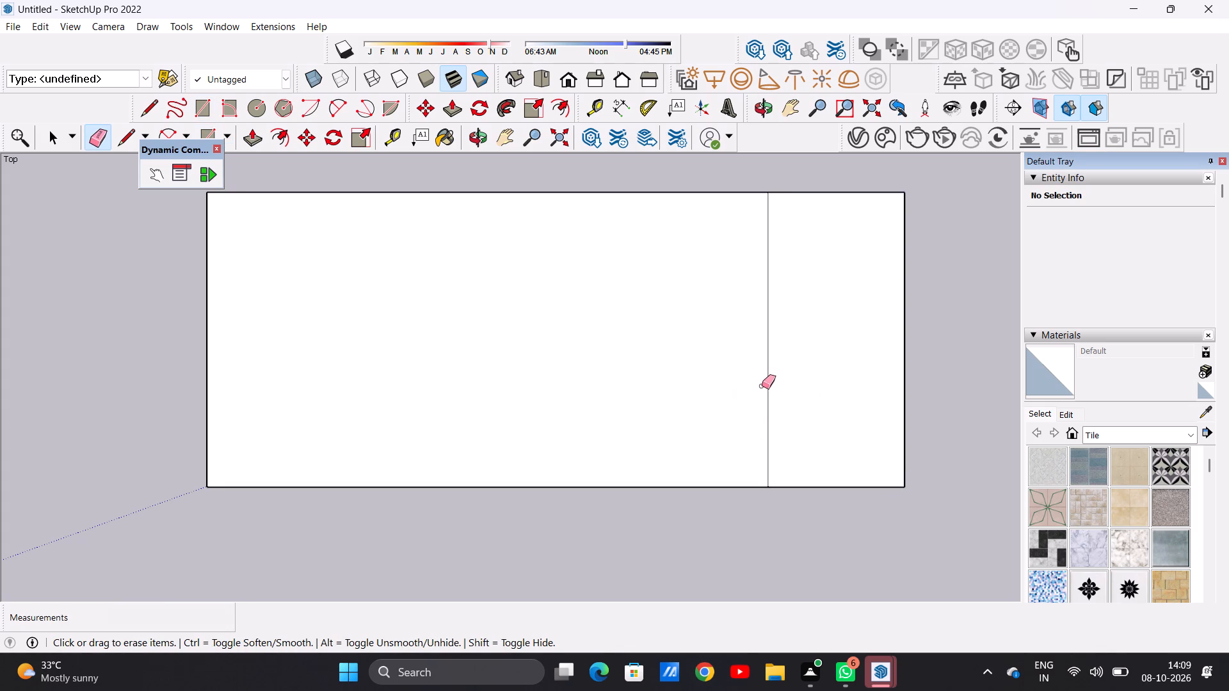
pyautogui.moveTo(762, 386); pyautogui.dragTo(794, 387)
# Deepen the base by about 6' 4" along the green axis with an adjoining full-length rectangle, erasing the shared edge.
pyautogui.scroll(-9, 711, 539)
pyautogui.scroll(3, 772, 462)
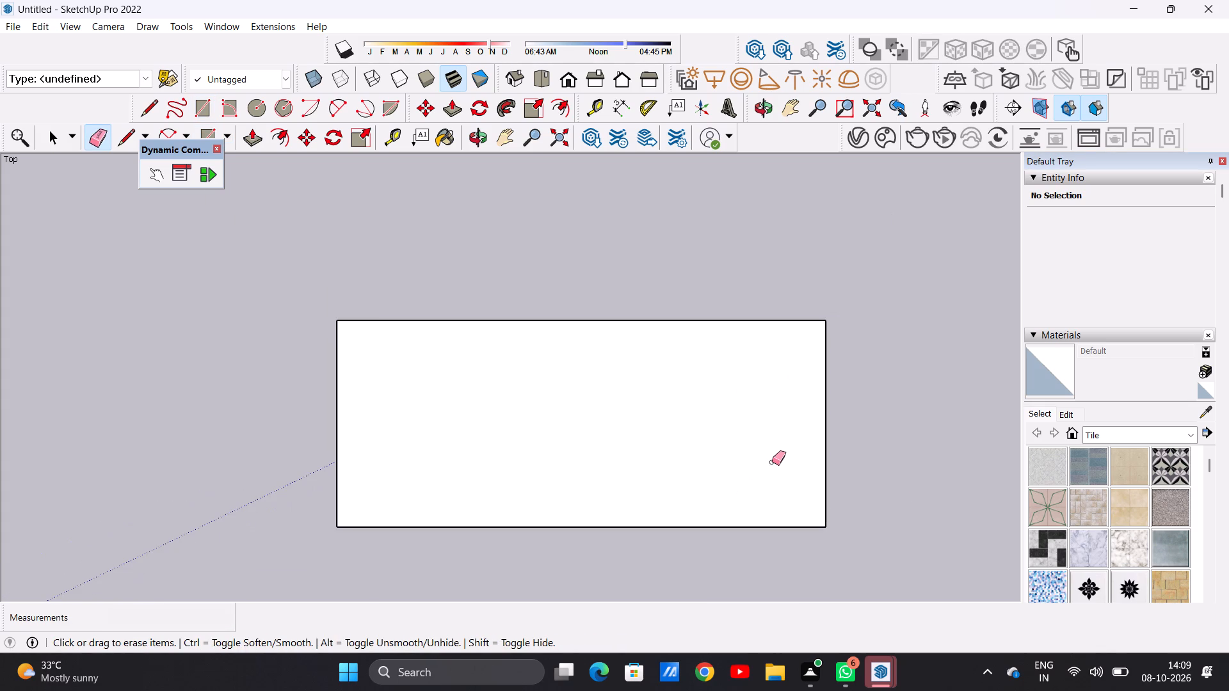
pyautogui.press('r')
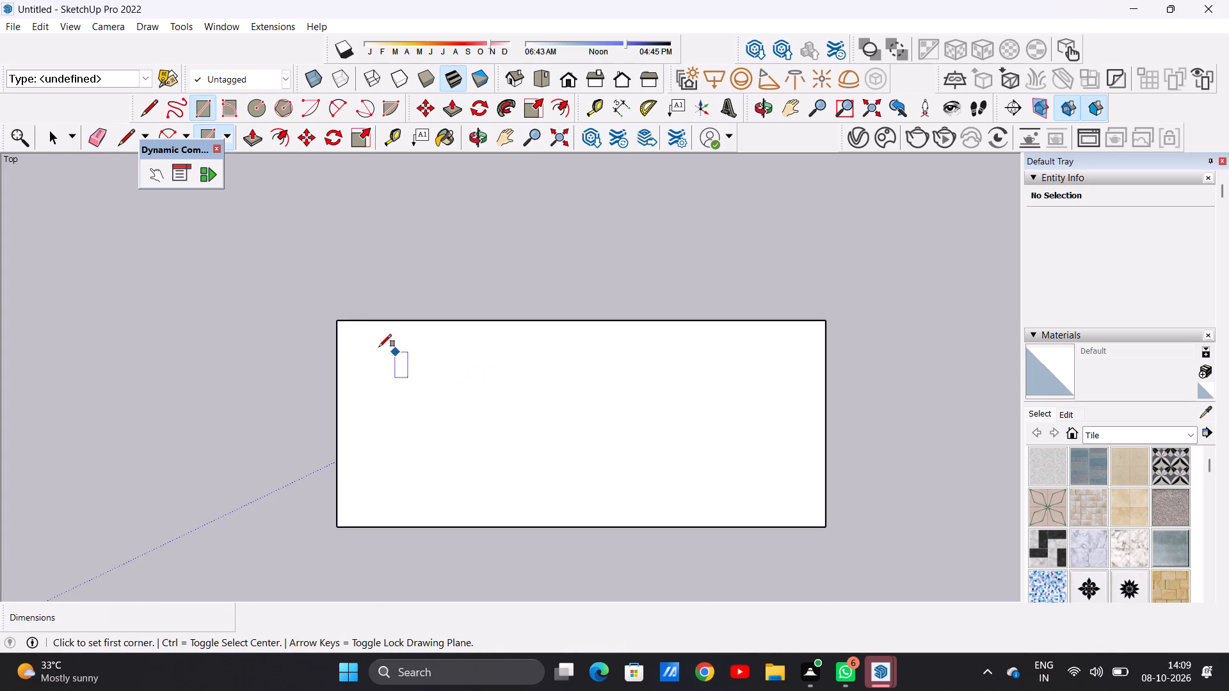
pyautogui.click(339, 324)
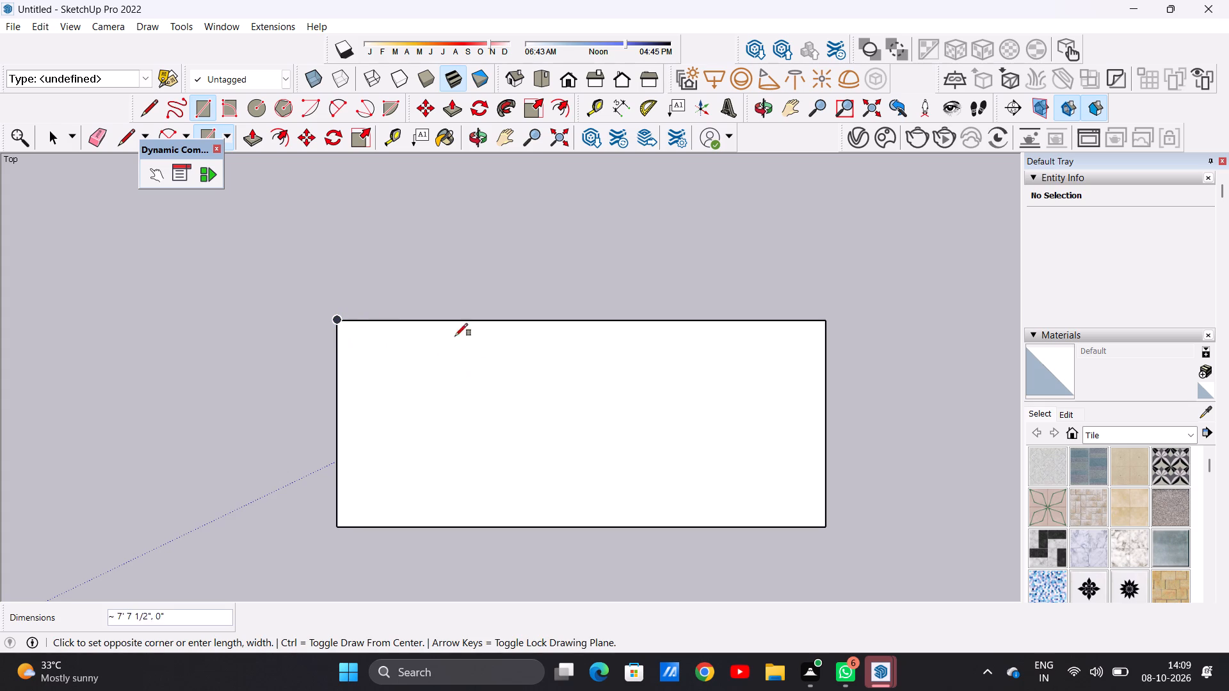
pyautogui.click(824, 326)
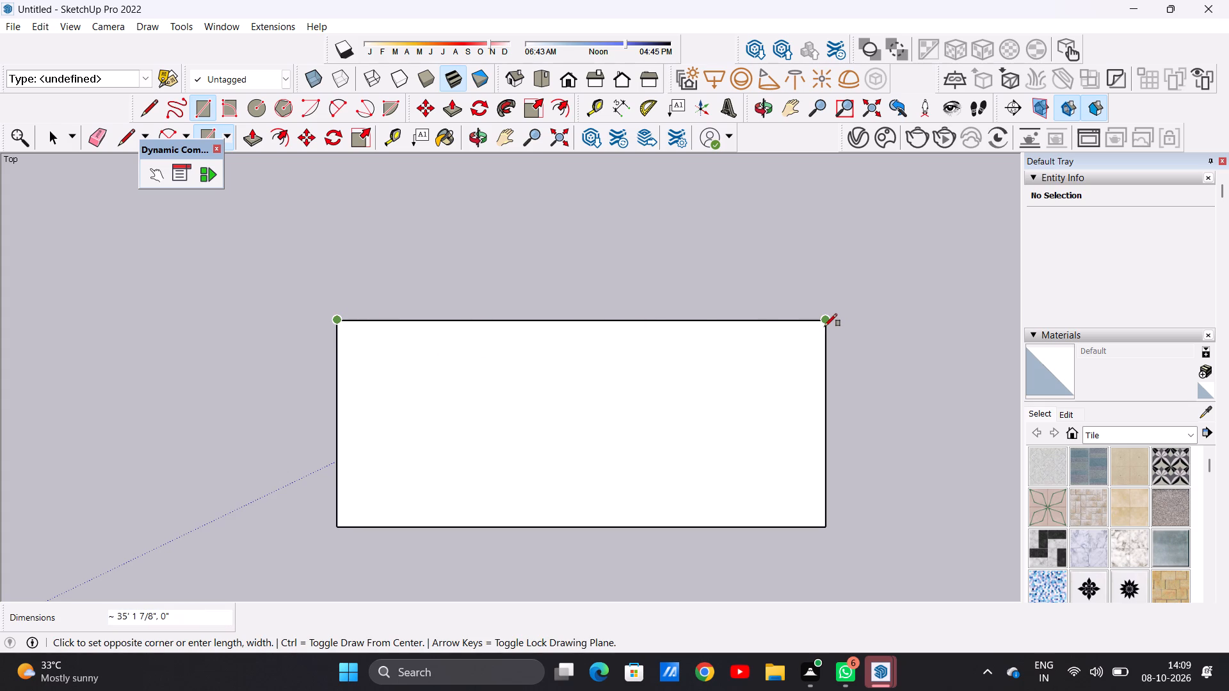
pyautogui.click(834, 232)
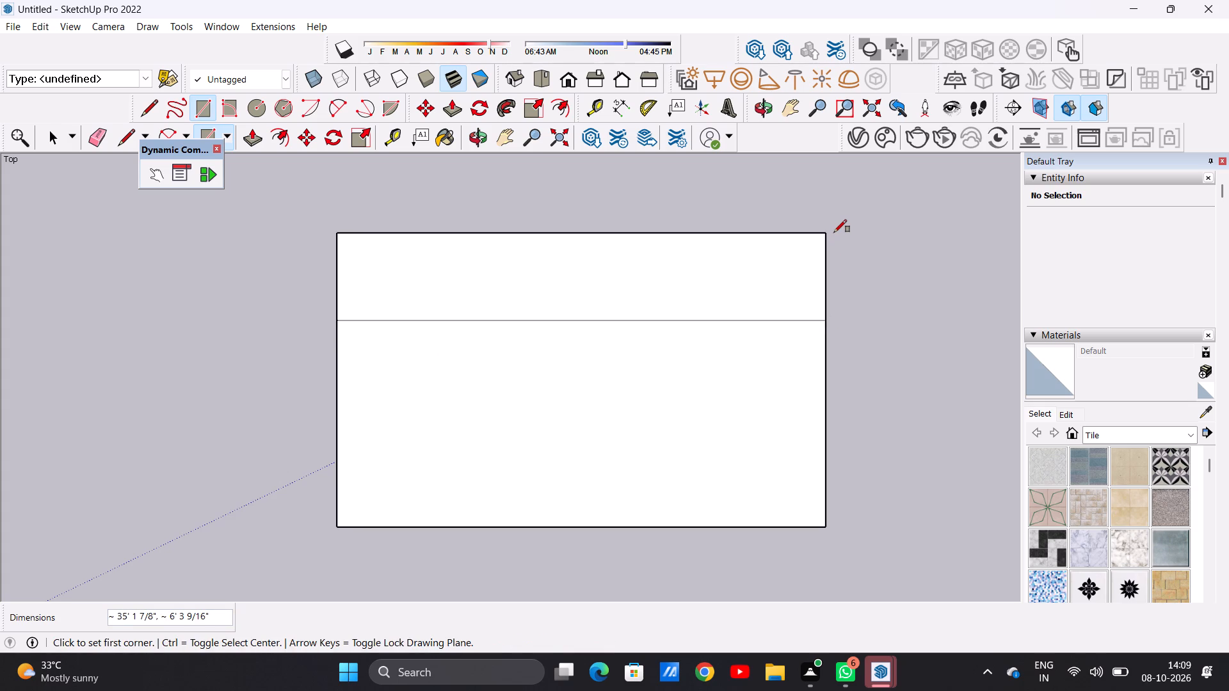
pyautogui.press('space')
pyautogui.write('E')
pyautogui.moveTo(730, 297); pyautogui.dragTo(722, 344)
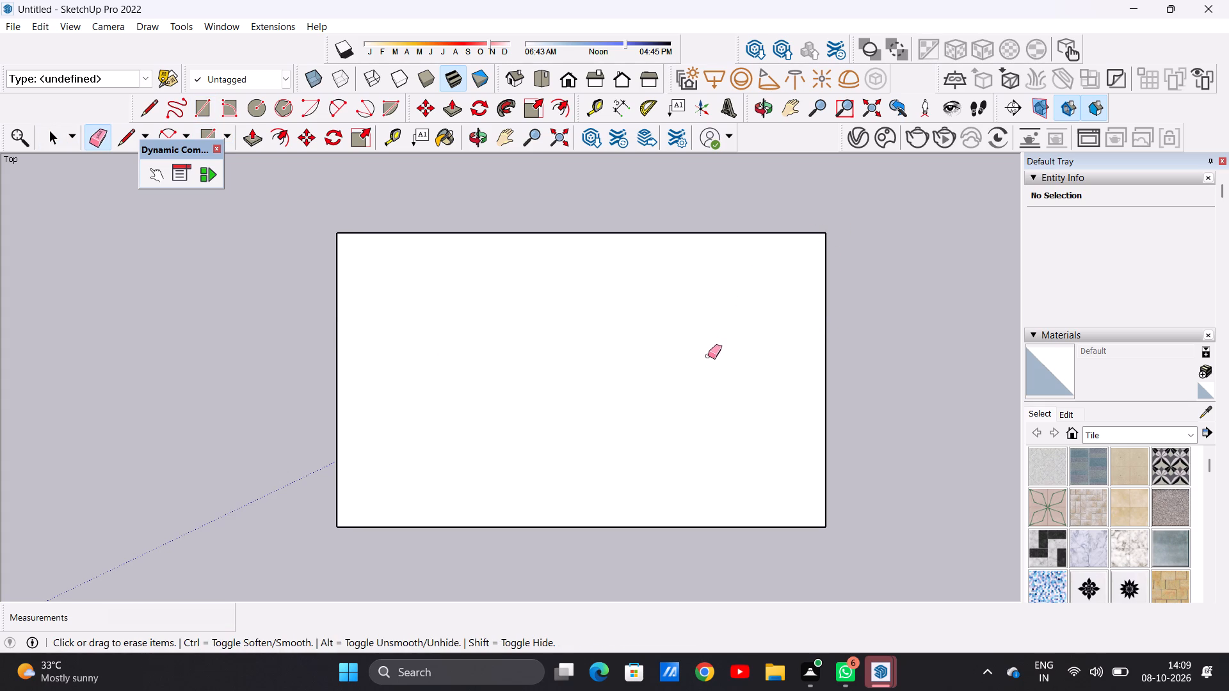
pyautogui.hotkey('ctrl', 'z')
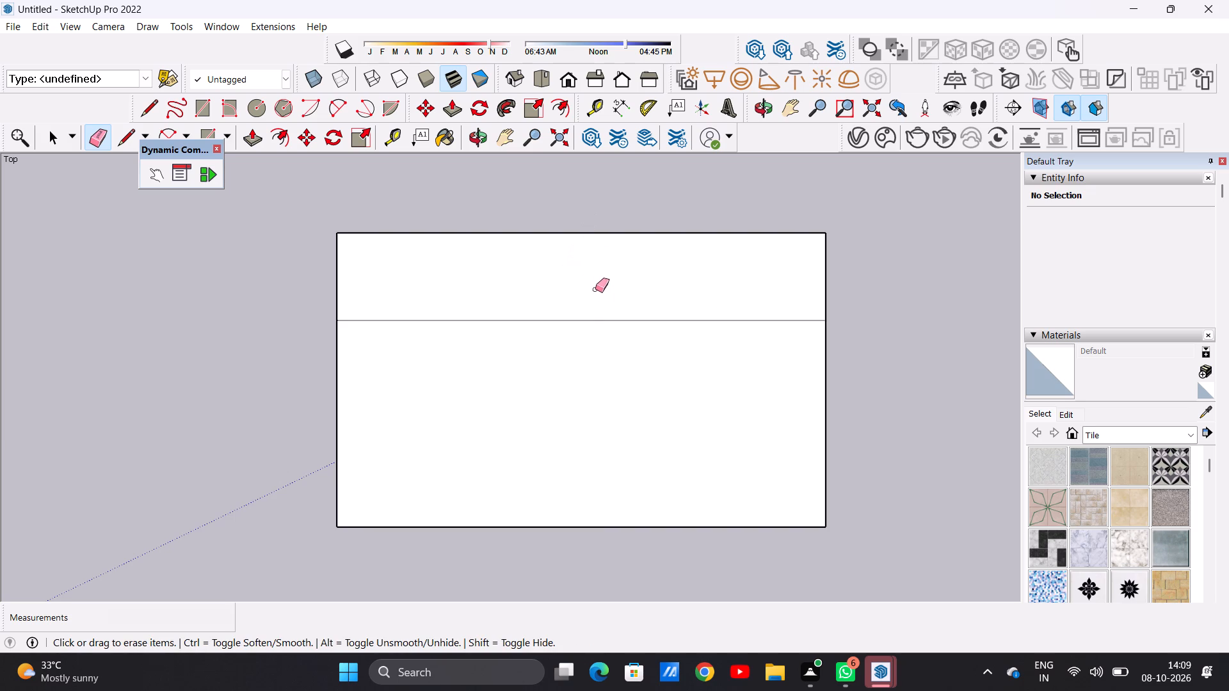
pyautogui.moveTo(604, 308); pyautogui.dragTo(611, 335)
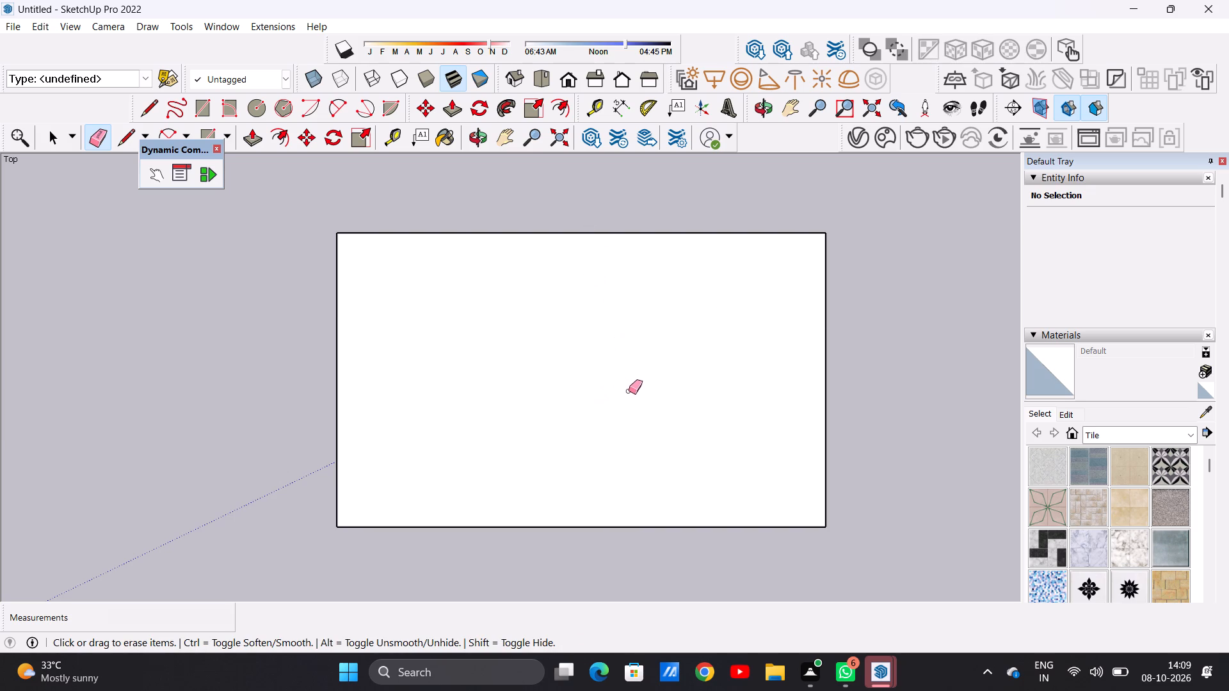
# Lengthen the base by about 8' 2" along the red axis with another adjoining full-depth rectangle, erasing the shared edge.
pyautogui.press('r')
pyautogui.click(828, 235)
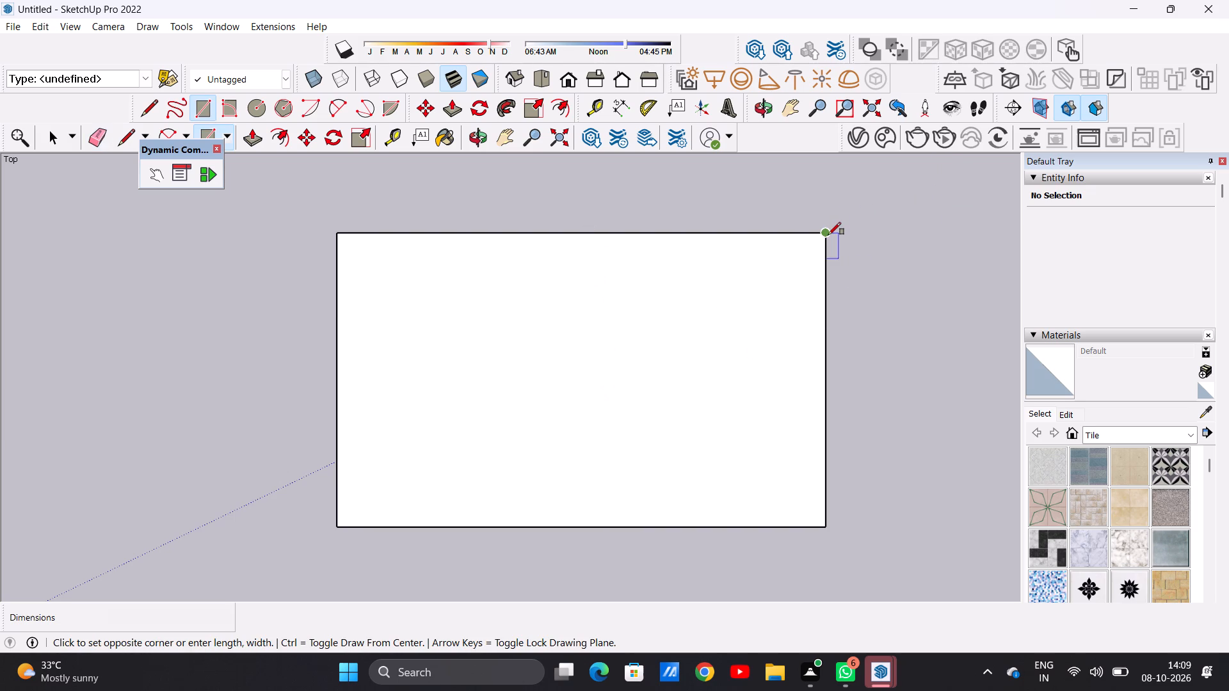
pyautogui.click(824, 526)
pyautogui.click(939, 528)
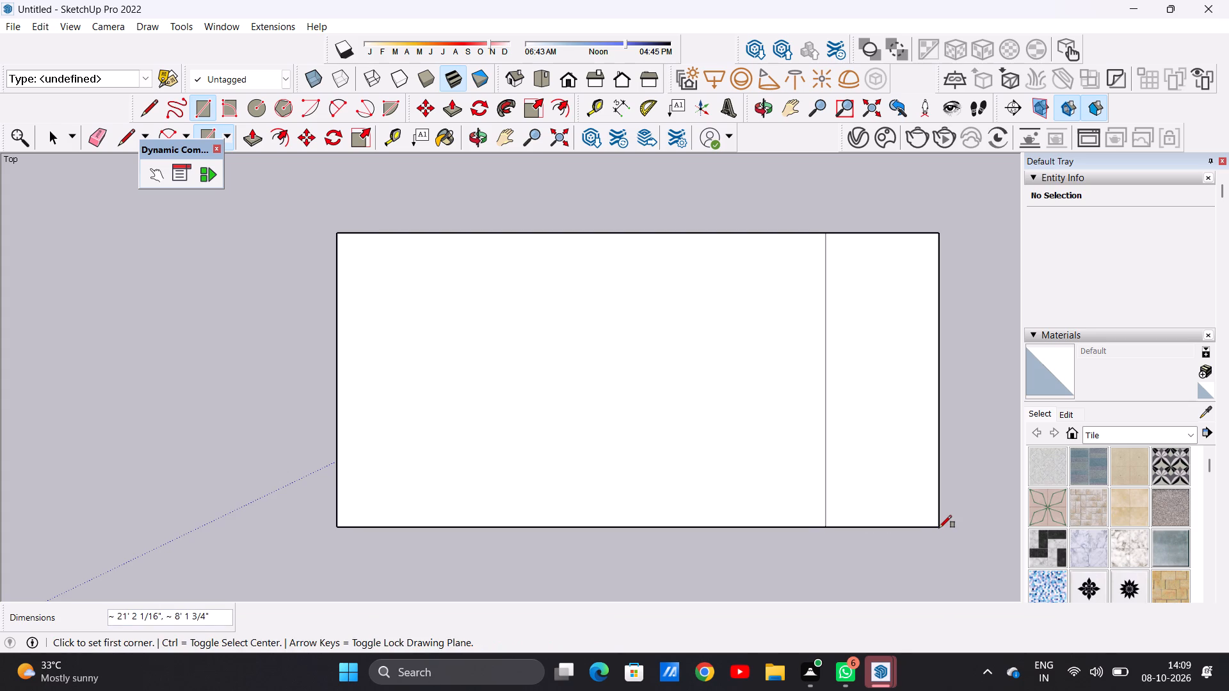
pyautogui.press('space')
pyautogui.press('e')
pyautogui.moveTo(849, 428); pyautogui.dragTo(804, 422)
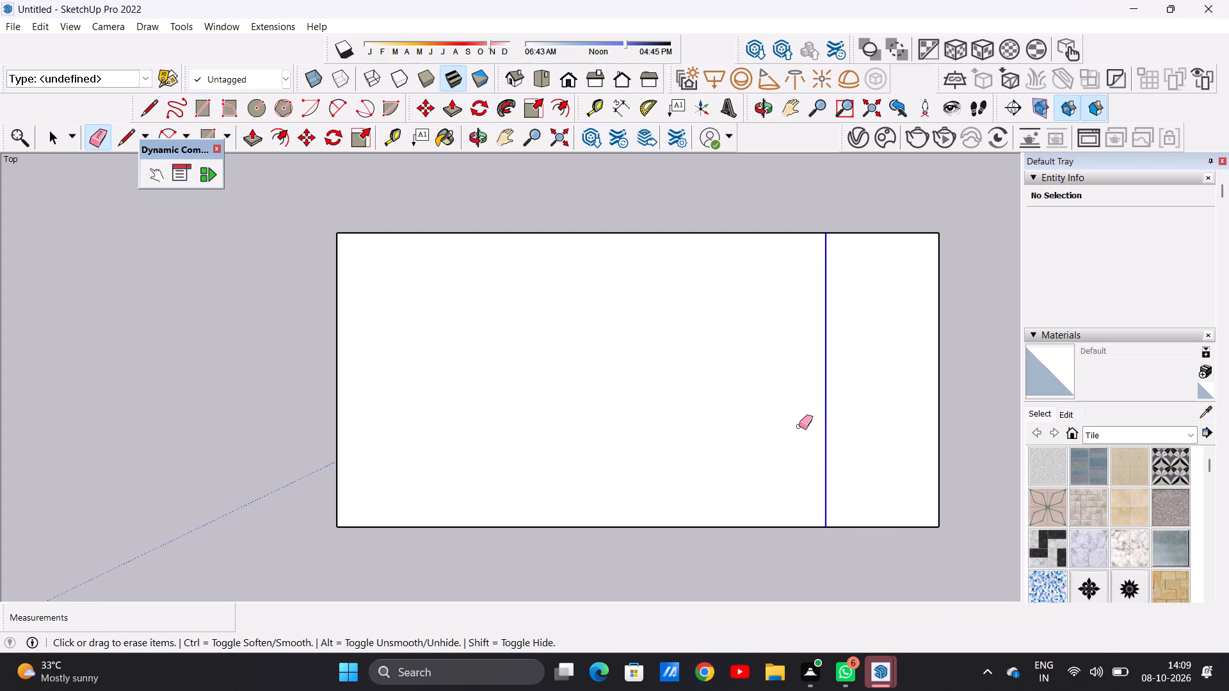
pyautogui.press('space')
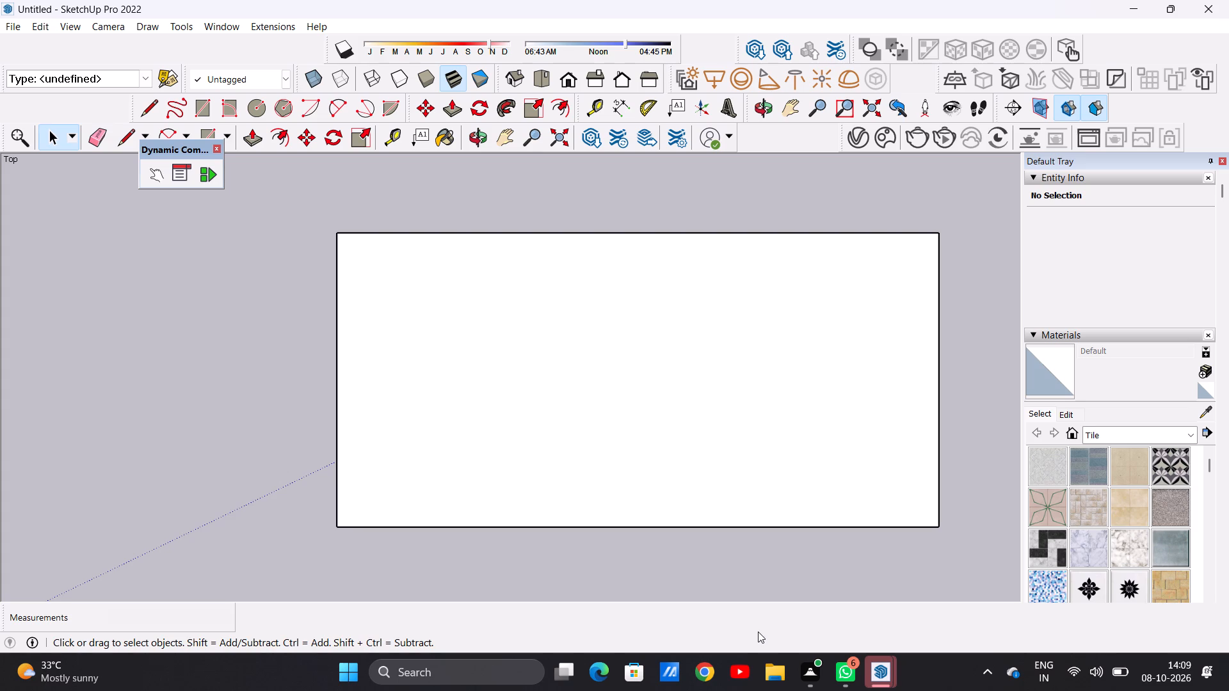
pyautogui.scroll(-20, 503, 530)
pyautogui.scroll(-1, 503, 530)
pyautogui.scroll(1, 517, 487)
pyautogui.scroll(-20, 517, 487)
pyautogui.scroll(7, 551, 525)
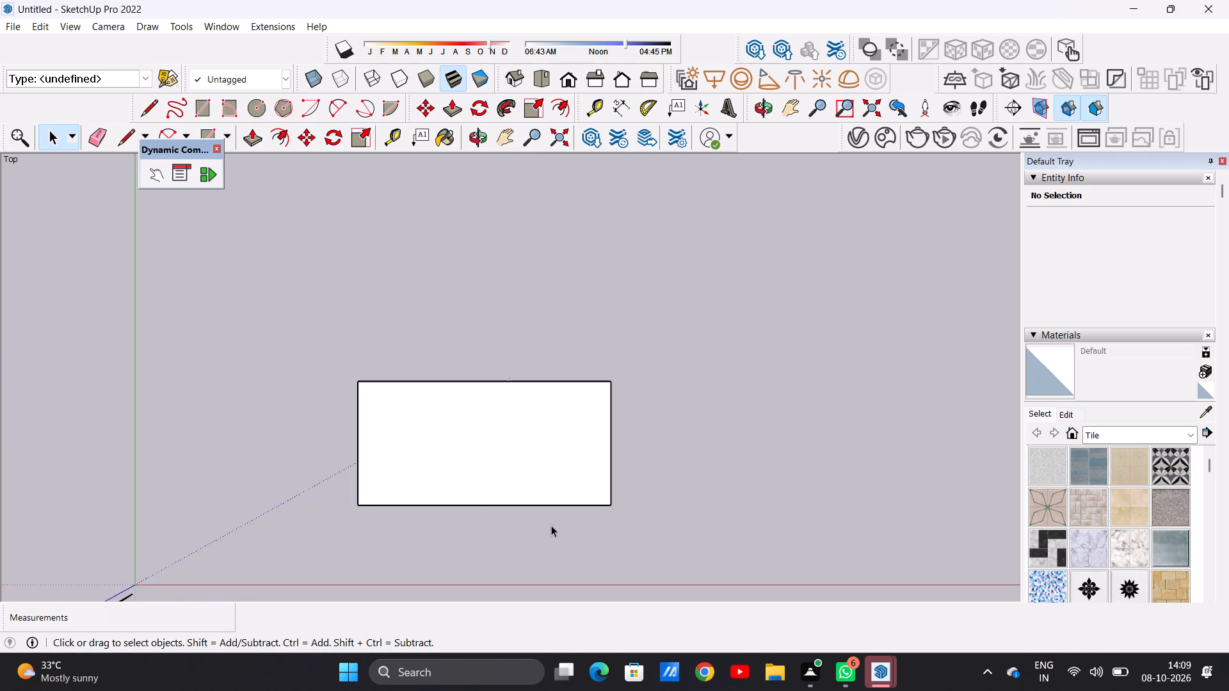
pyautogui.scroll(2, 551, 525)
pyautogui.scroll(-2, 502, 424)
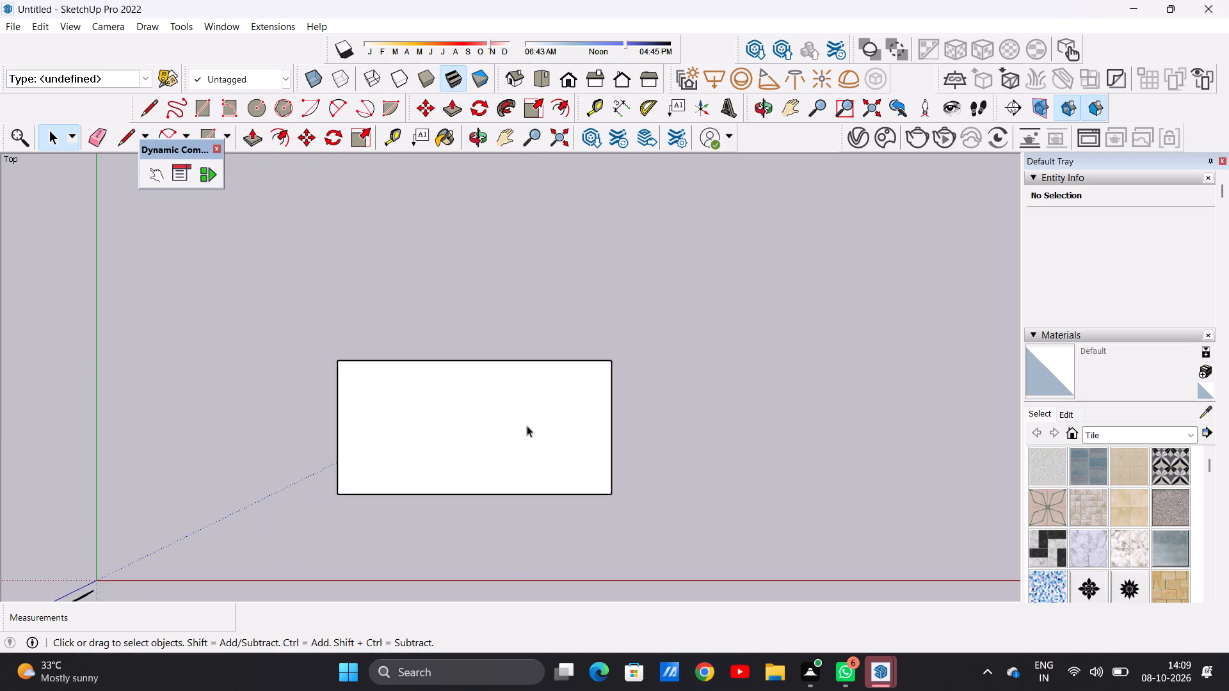
# Push/Pull the rectangular base face upward by 9" to form a slab.
pyautogui.scroll(1, 522, 434)
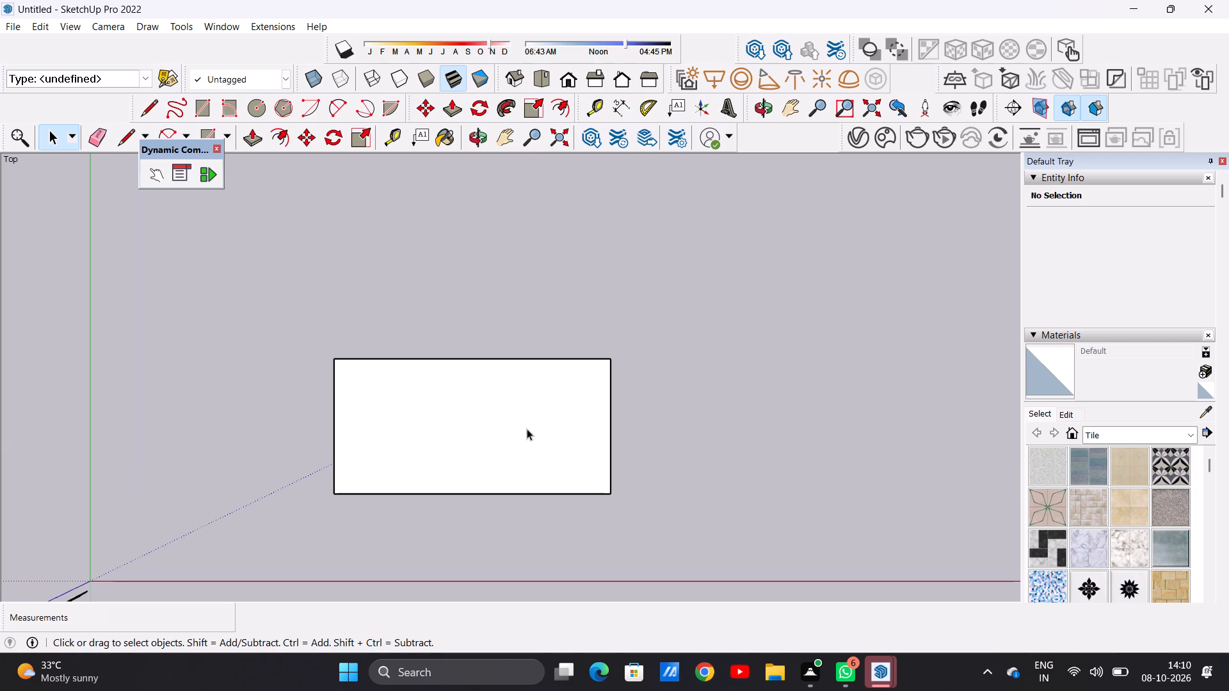
pyautogui.scroll(-3, 531, 429)
pyautogui.scroll(2, 523, 452)
pyautogui.scroll(-4, 621, 434)
pyautogui.scroll(2, 533, 452)
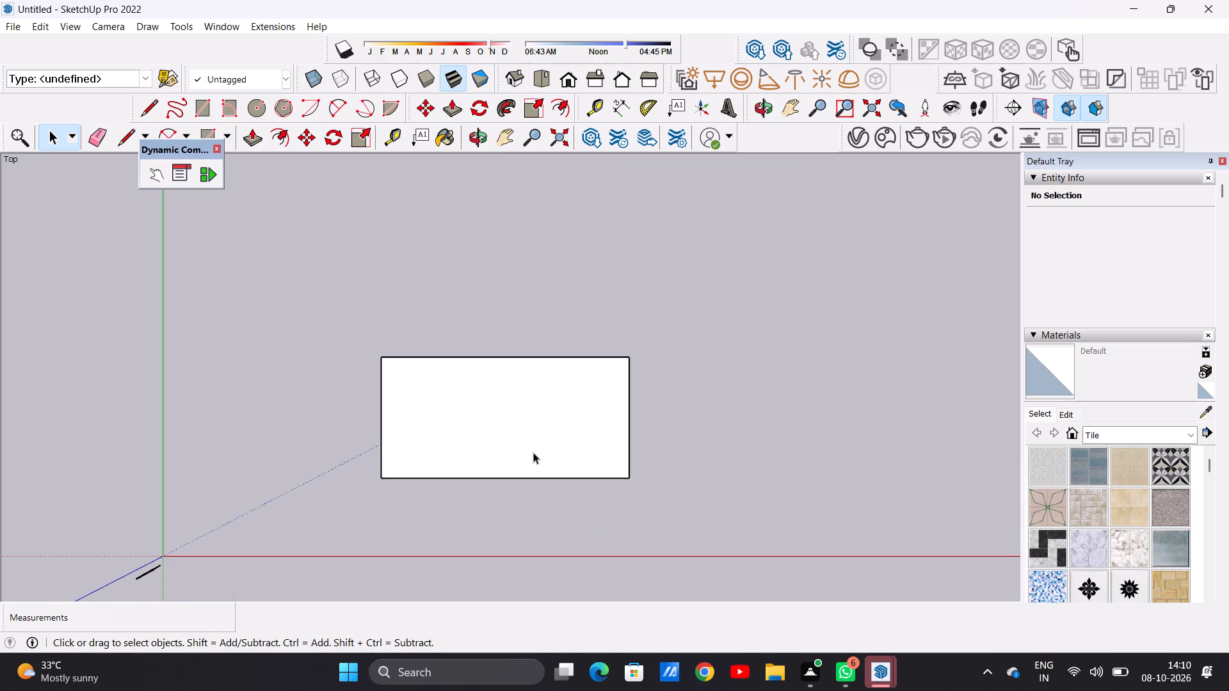
pyautogui.scroll(2, 549, 459)
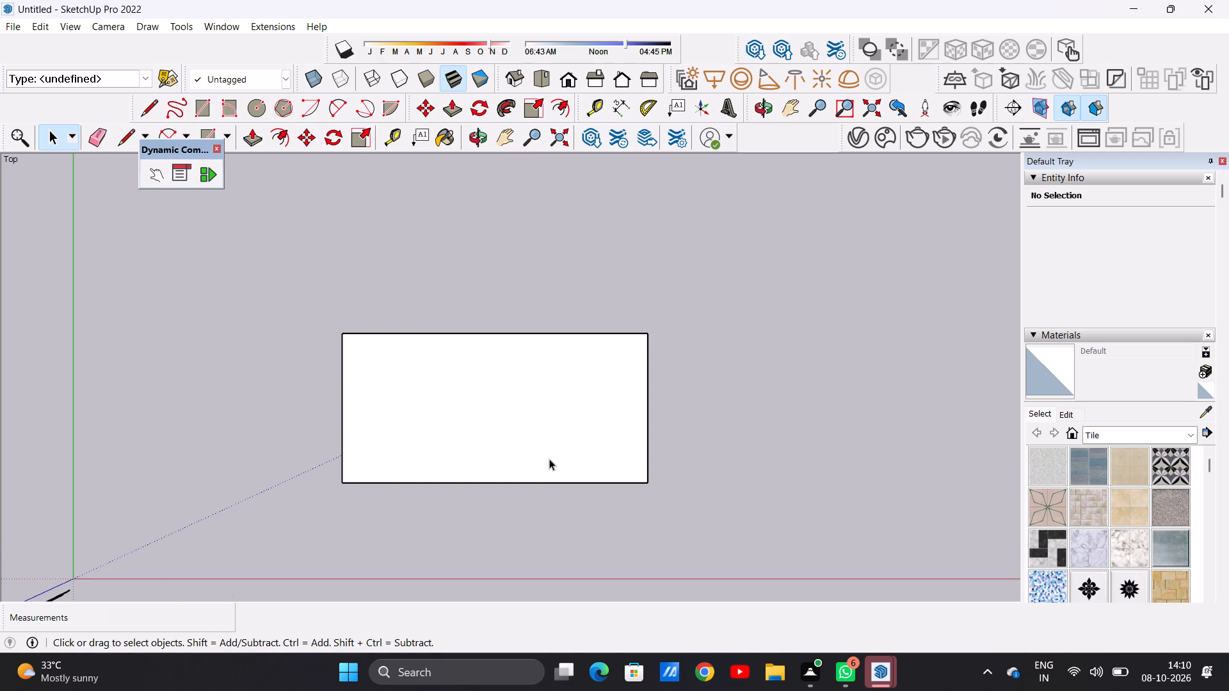
pyautogui.scroll(2, 572, 467)
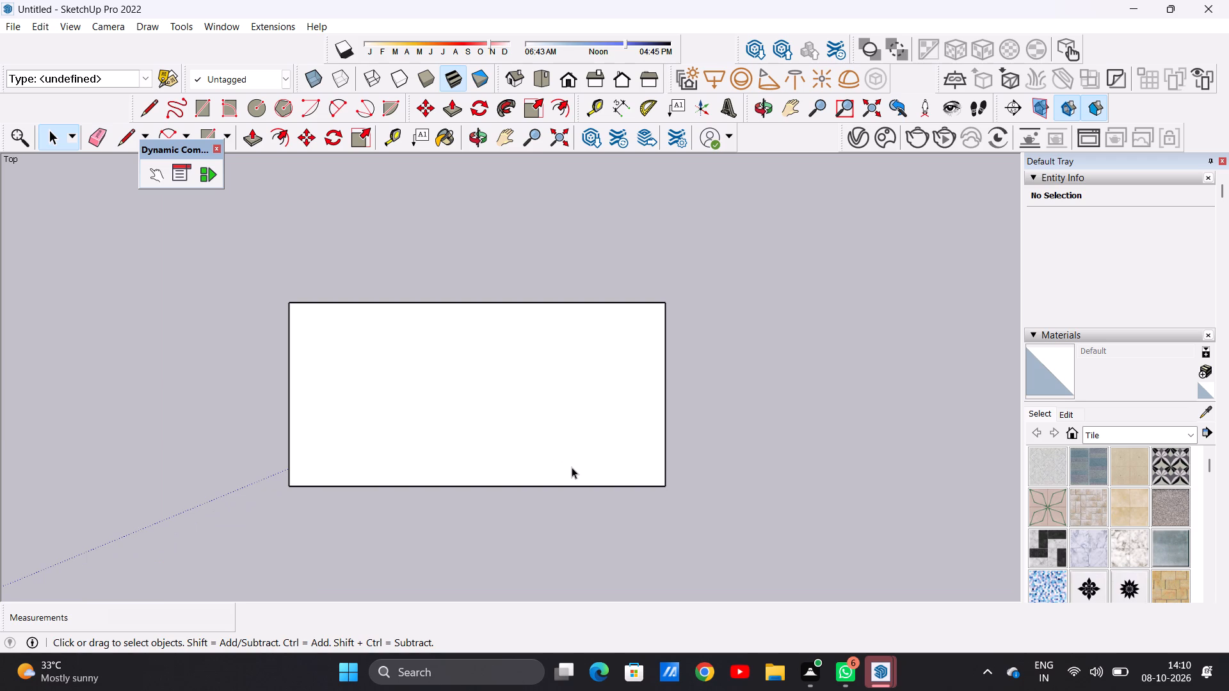
pyautogui.press('p')
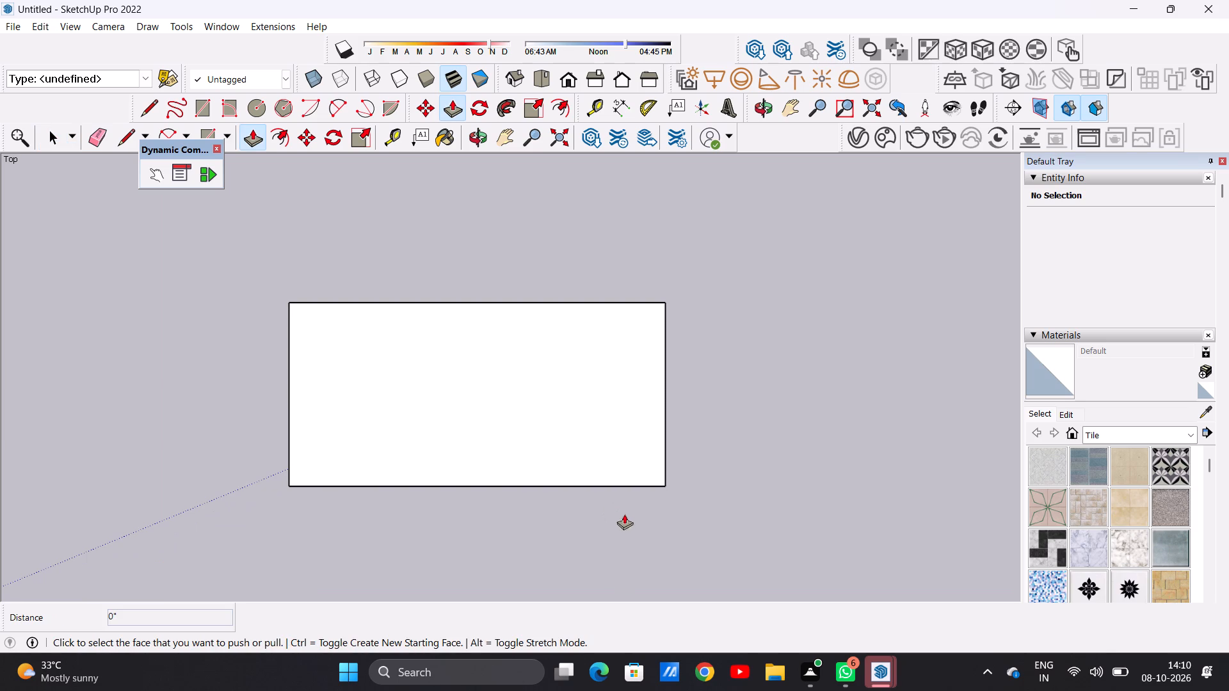
pyautogui.moveTo(618, 549); pyautogui.dragTo(577, 417, button='middle')
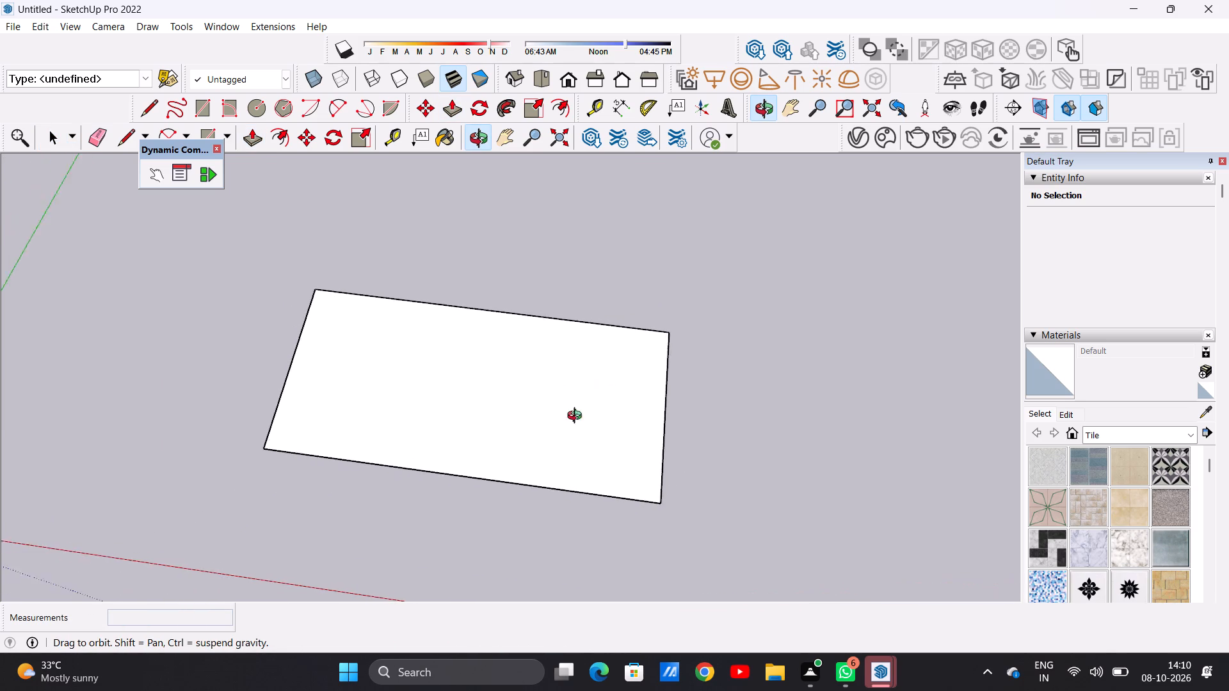
pyautogui.moveTo(577, 417); pyautogui.dragTo(606, 446, button='middle')
pyautogui.scroll(3, 629, 465)
pyautogui.moveTo(636, 487); pyautogui.dragTo(646, 487, button='middle')
pyautogui.click(654, 469)
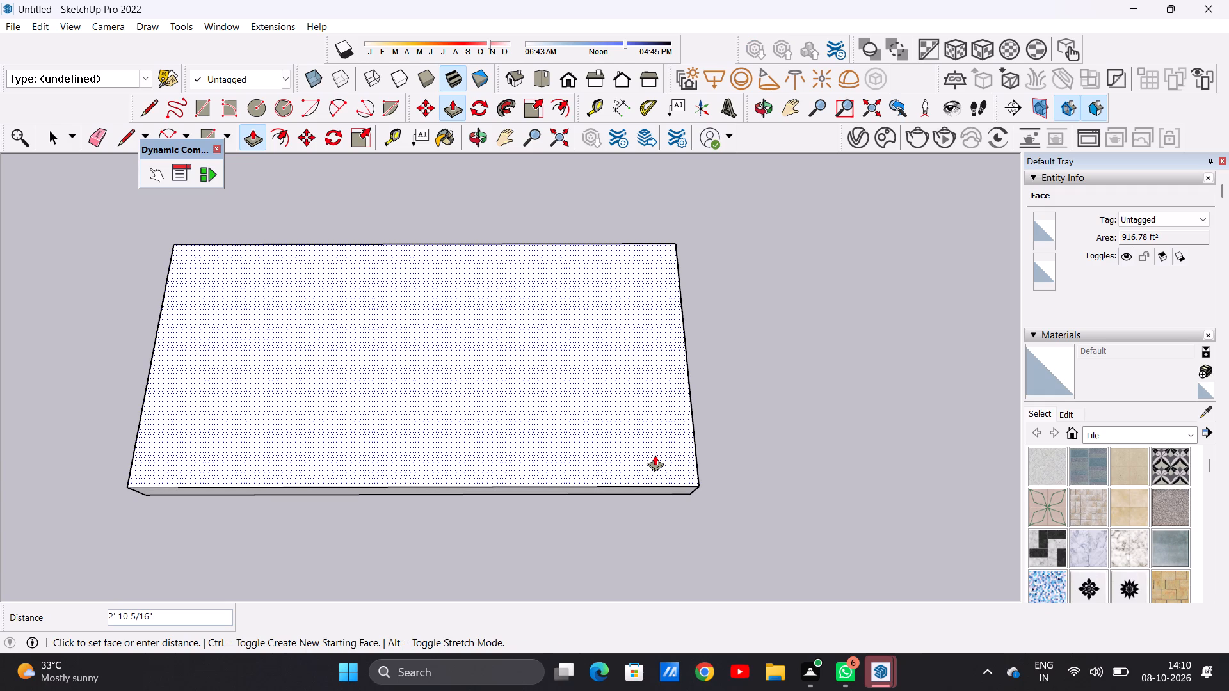
pyautogui.press('9')
pyautogui.hotkey('shift', '"')
pyautogui.press('Return')
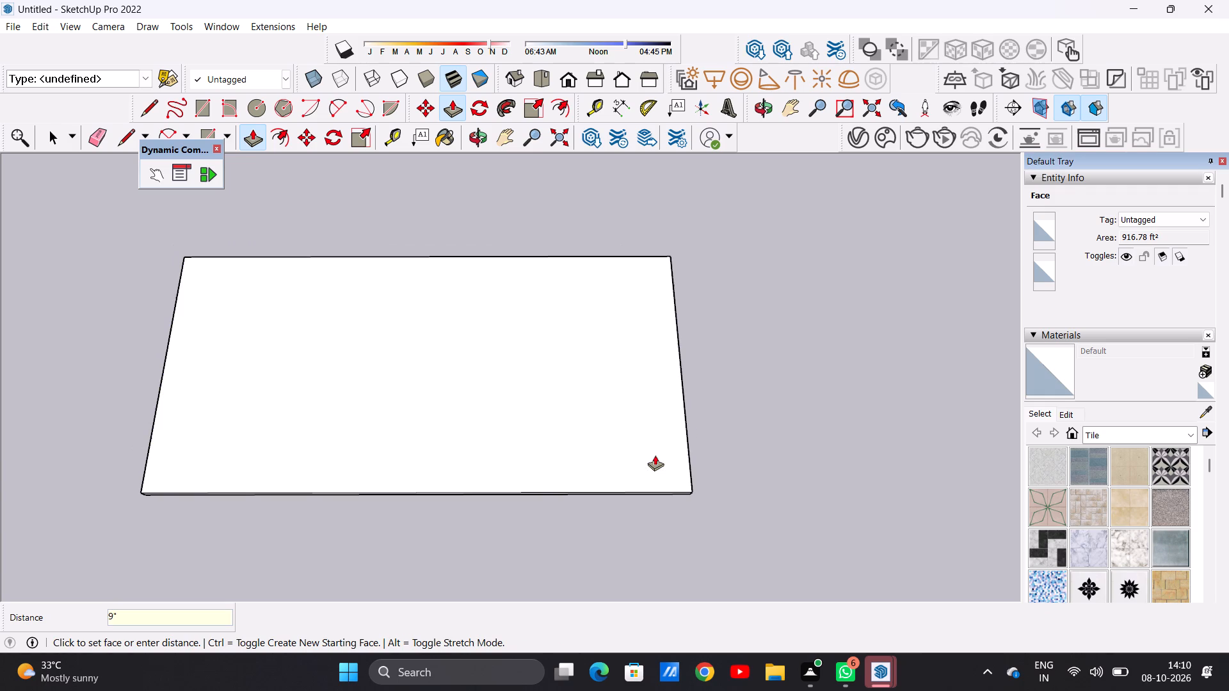
pyautogui.press('space')
# Close the other open Untitled SketchUp window that holds only the default human figure, keeping the slab model open.
pyautogui.moveTo(646, 522); pyautogui.dragTo(655, 395, button='middle')
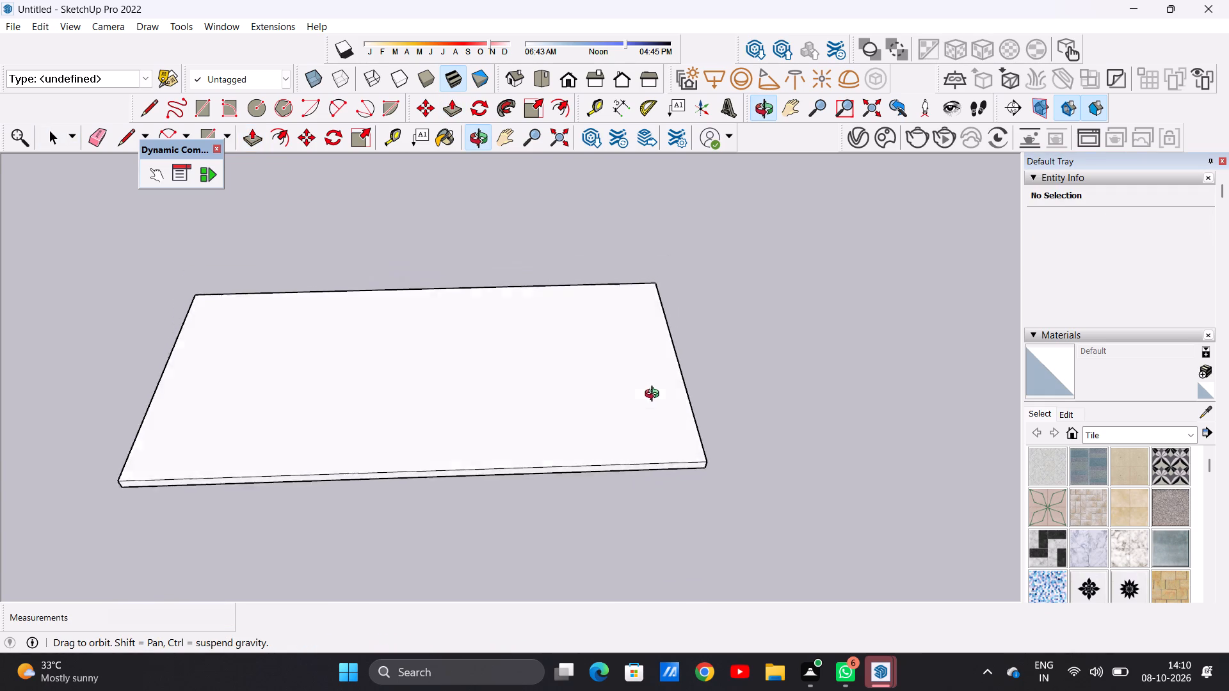
pyautogui.moveTo(655, 395); pyautogui.dragTo(644, 579, button='middle')
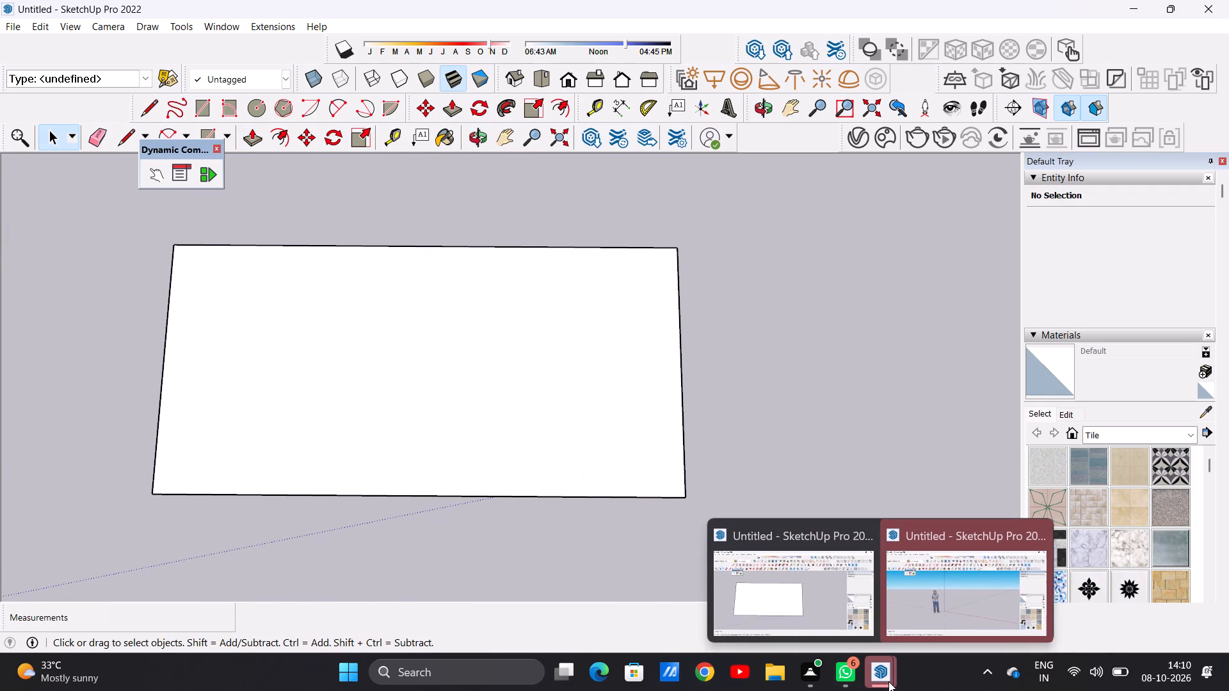
pyautogui.click(817, 598)
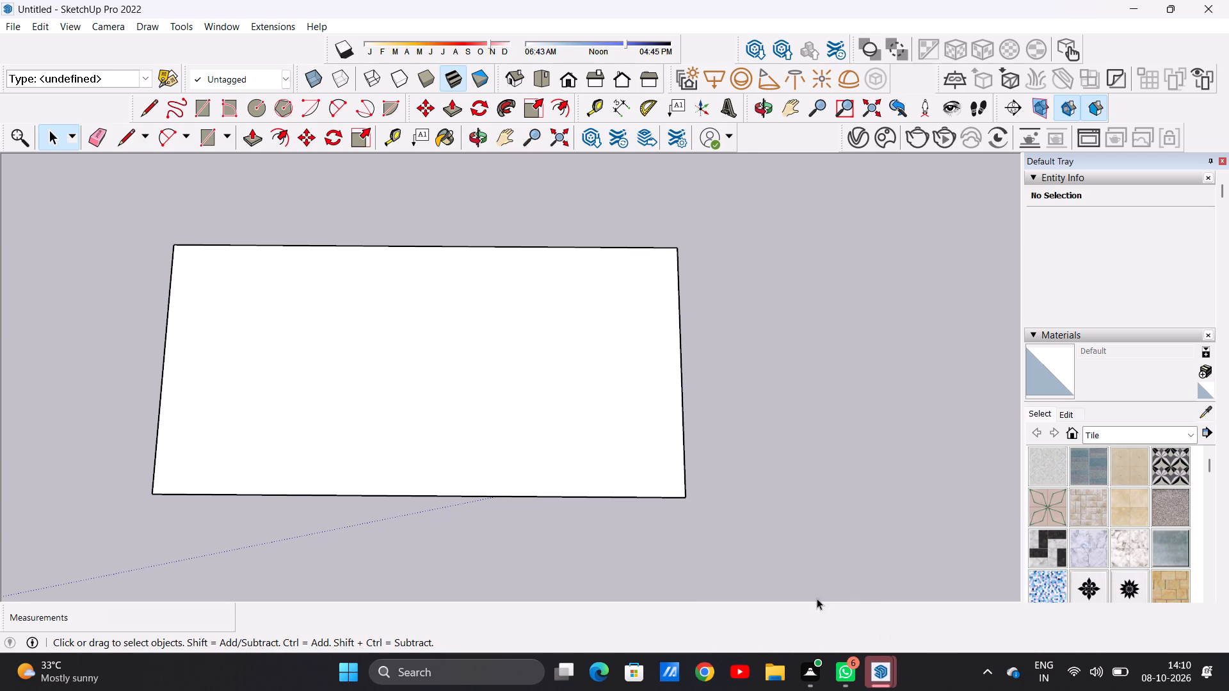
pyautogui.scroll(-2, 589, 443)
pyautogui.scroll(3, 561, 446)
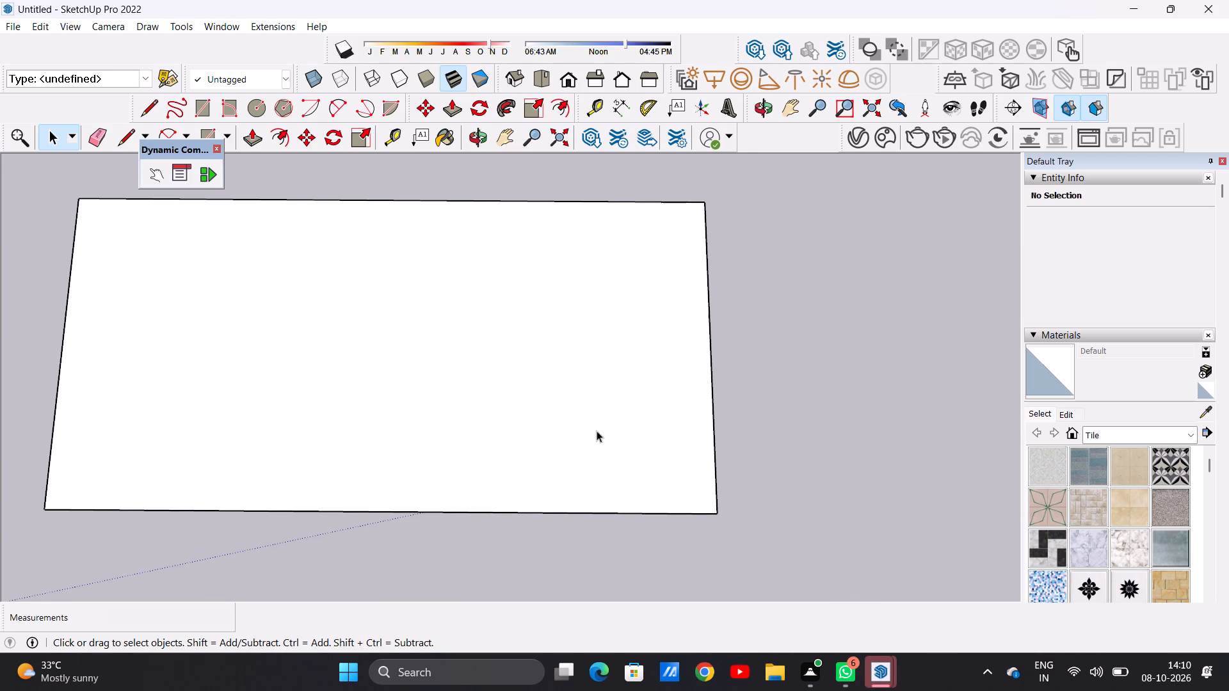
pyautogui.scroll(1, 597, 431)
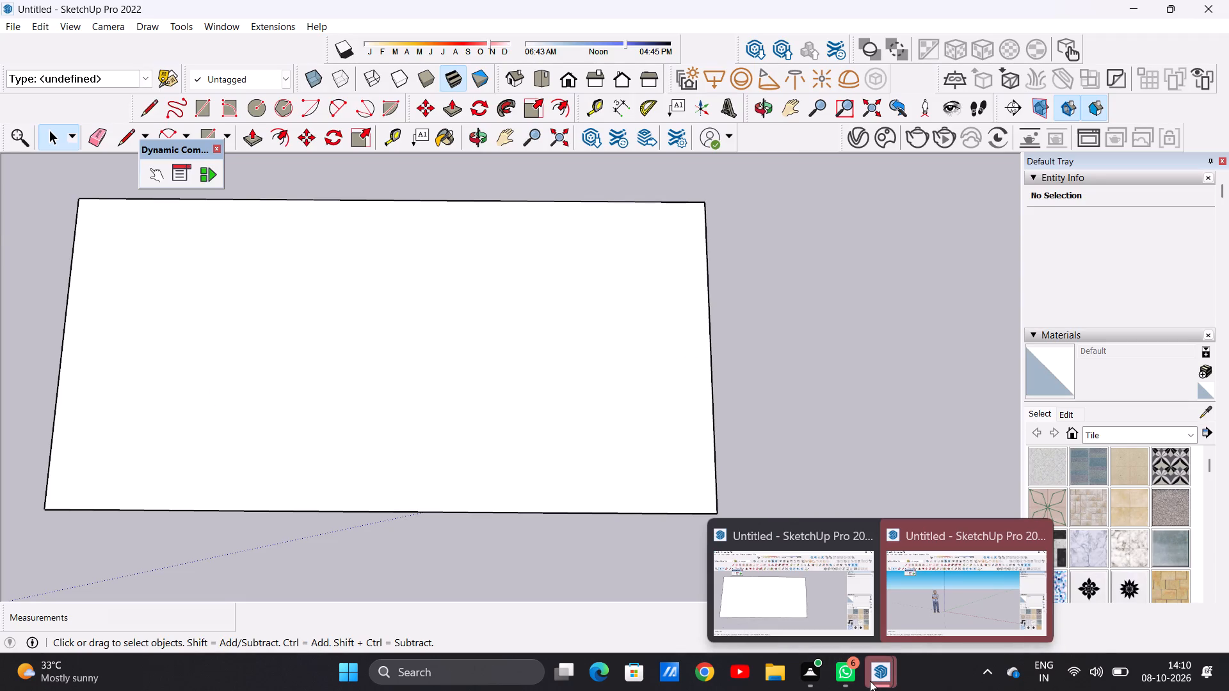
pyautogui.click(1036, 537)
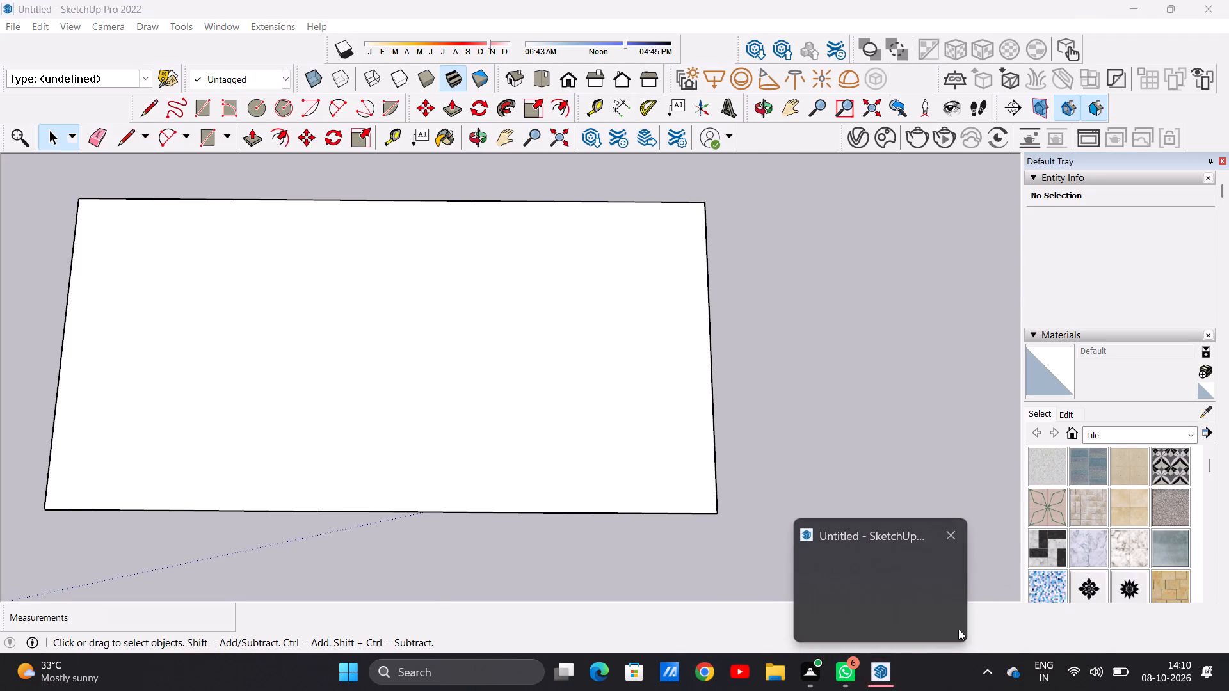
# Select the top face of the base slab.
pyautogui.click(661, 473)
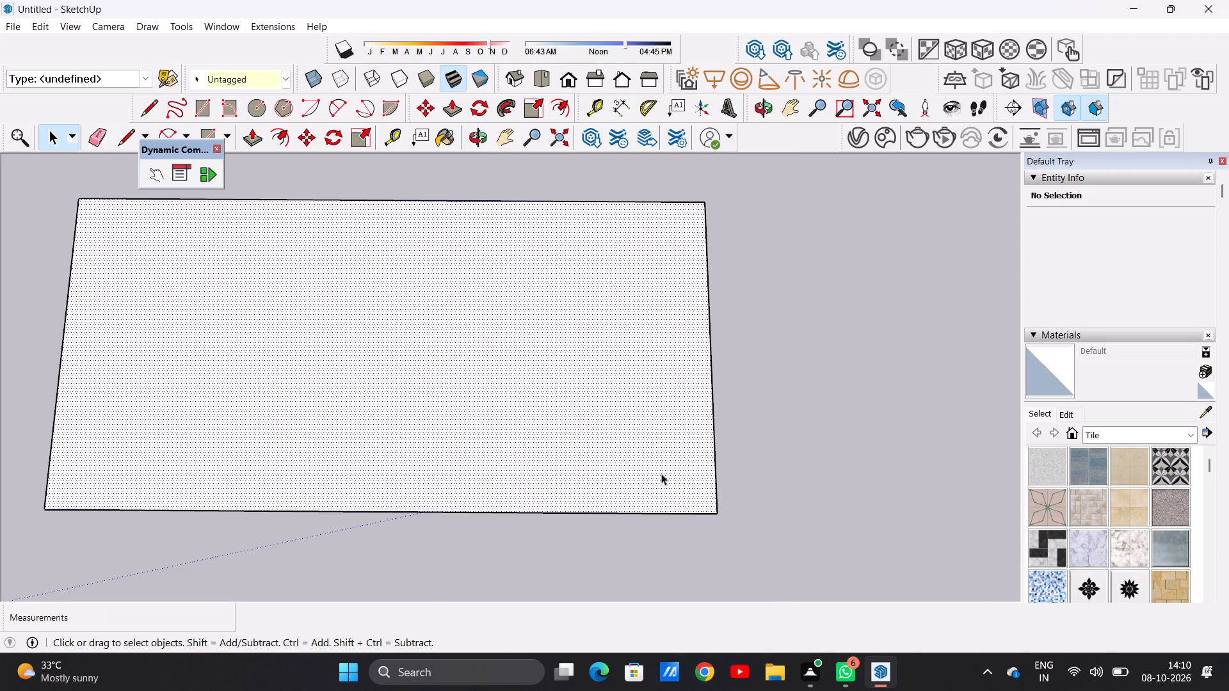
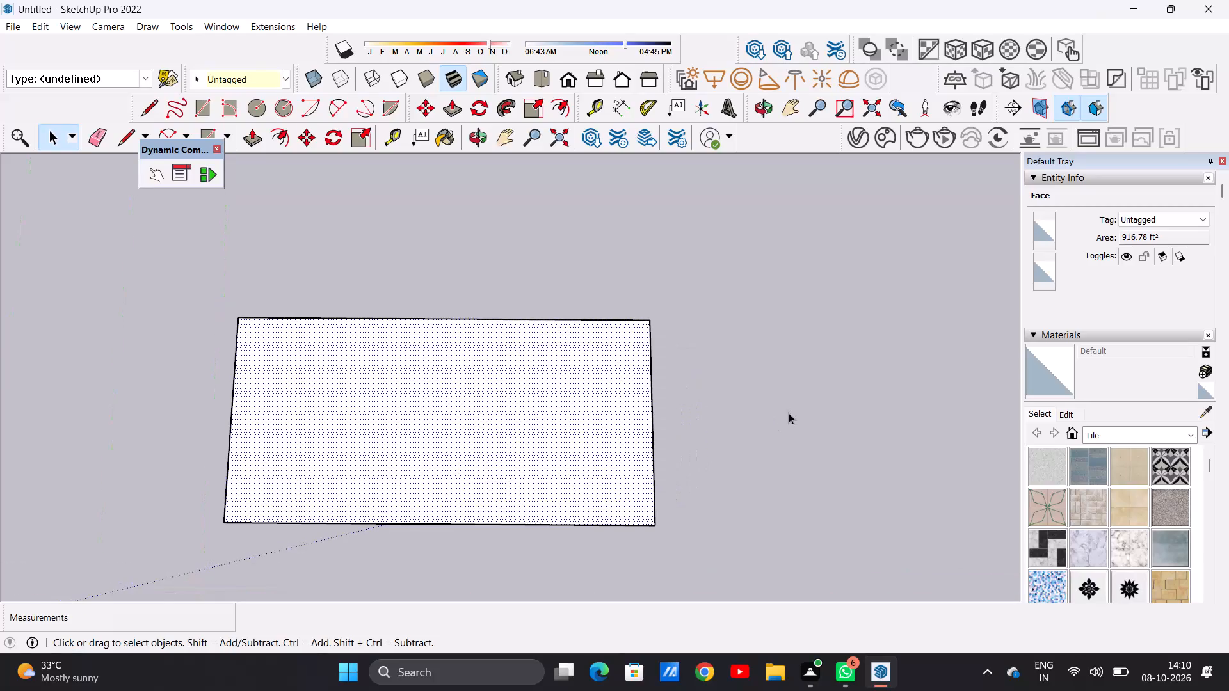
# Offset the slab's top face outline inward by about 1' 2" to mark the wall thickness all around.
pyautogui.click(789, 413)
pyautogui.scroll(-2, 735, 417)
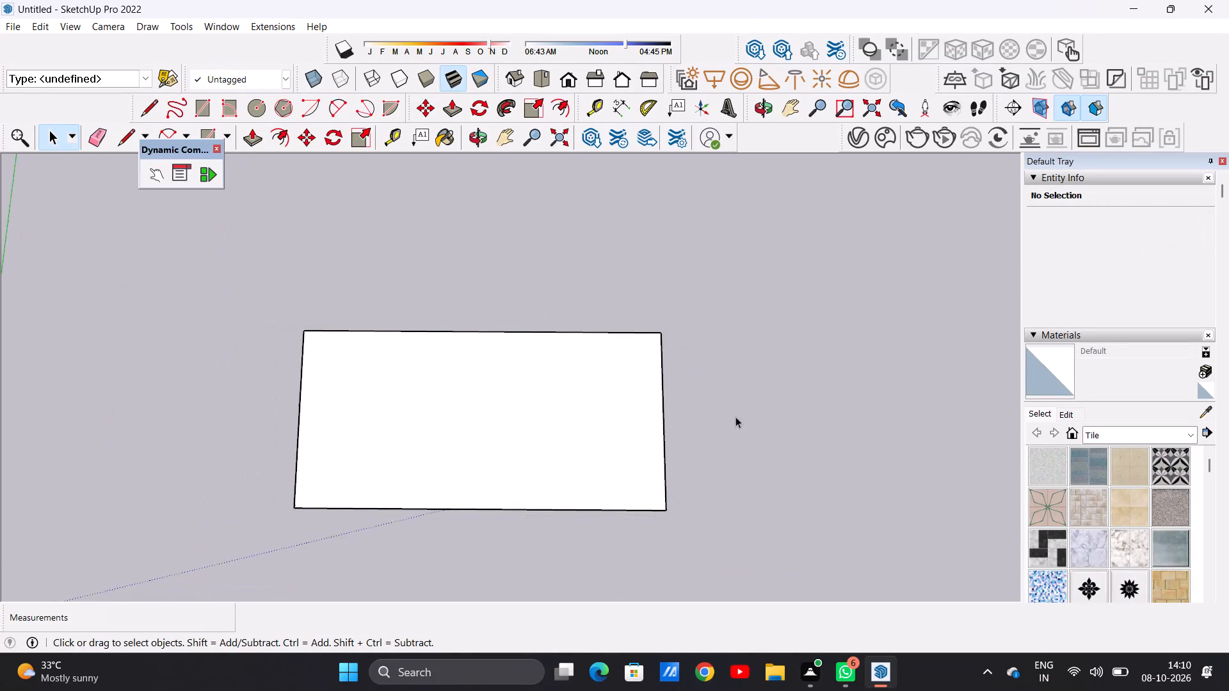
pyautogui.scroll(-2, 735, 417)
pyautogui.scroll(6, 713, 481)
pyautogui.scroll(-3, 710, 486)
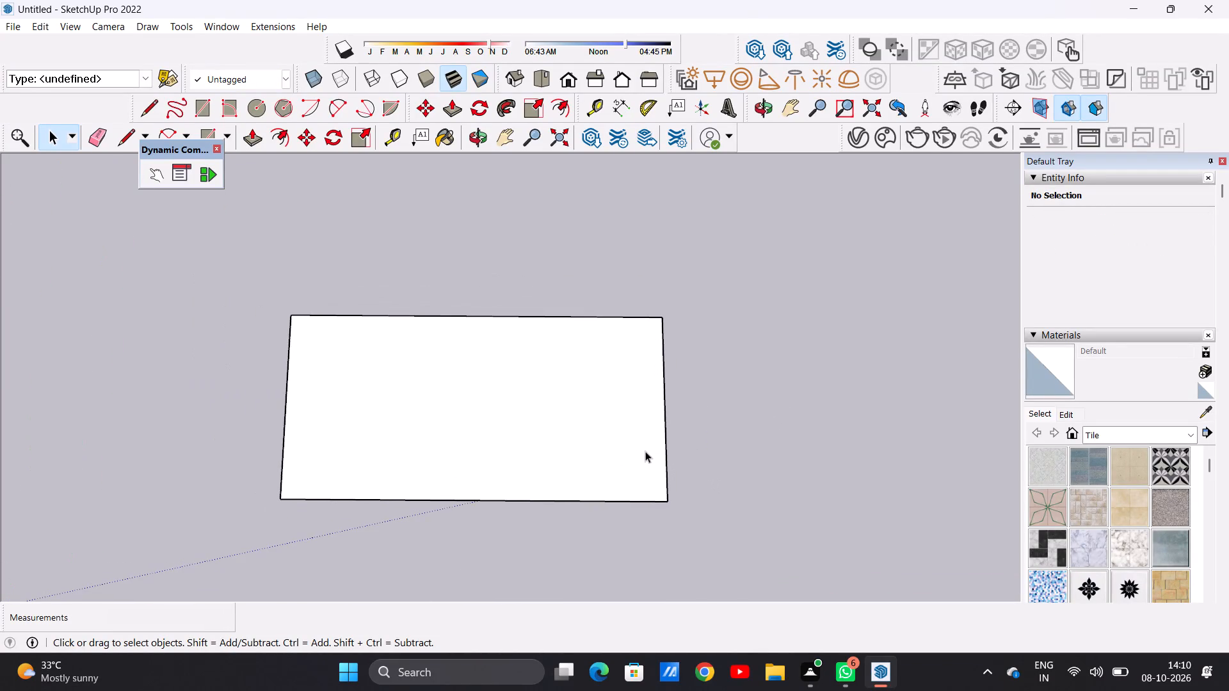
pyautogui.scroll(4, 632, 451)
pyautogui.moveTo(639, 518); pyautogui.dragTo(643, 473, button='middle')
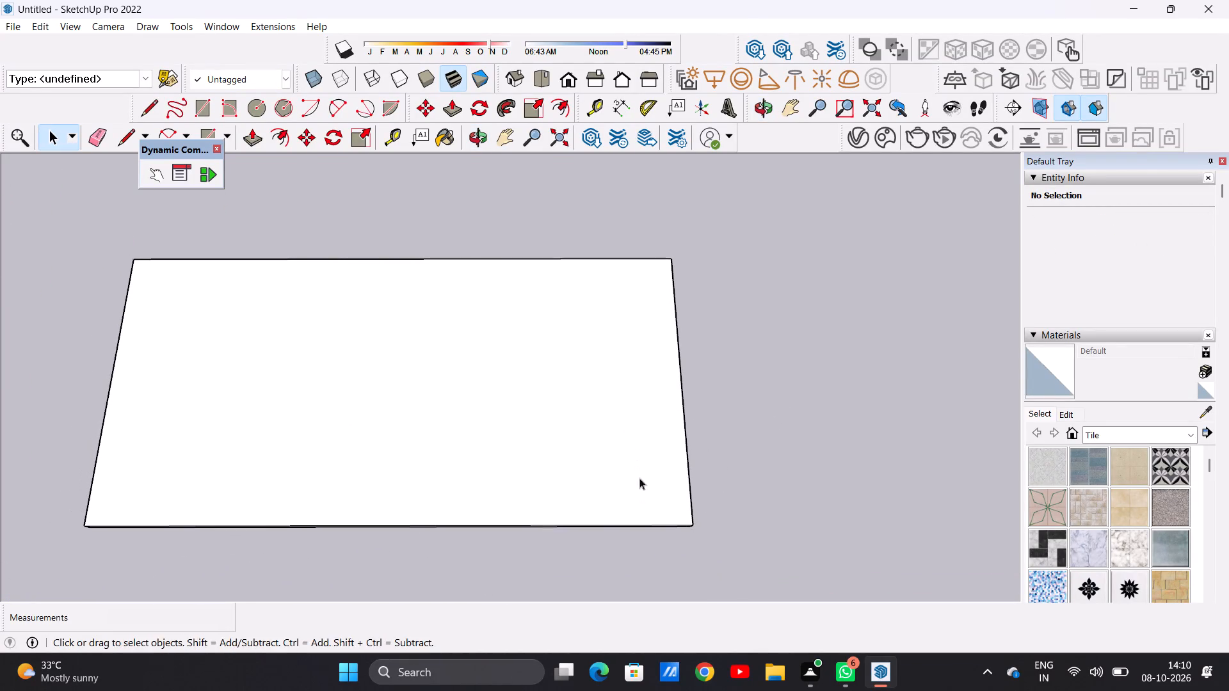
pyautogui.click(542, 79)
pyautogui.scroll(-14, 684, 510)
pyautogui.scroll(4, 622, 409)
pyautogui.scroll(-1, 612, 402)
pyautogui.scroll(3, 606, 401)
pyautogui.scroll(-1, 606, 401)
pyautogui.scroll(5, 606, 401)
pyautogui.scroll(-2, 711, 418)
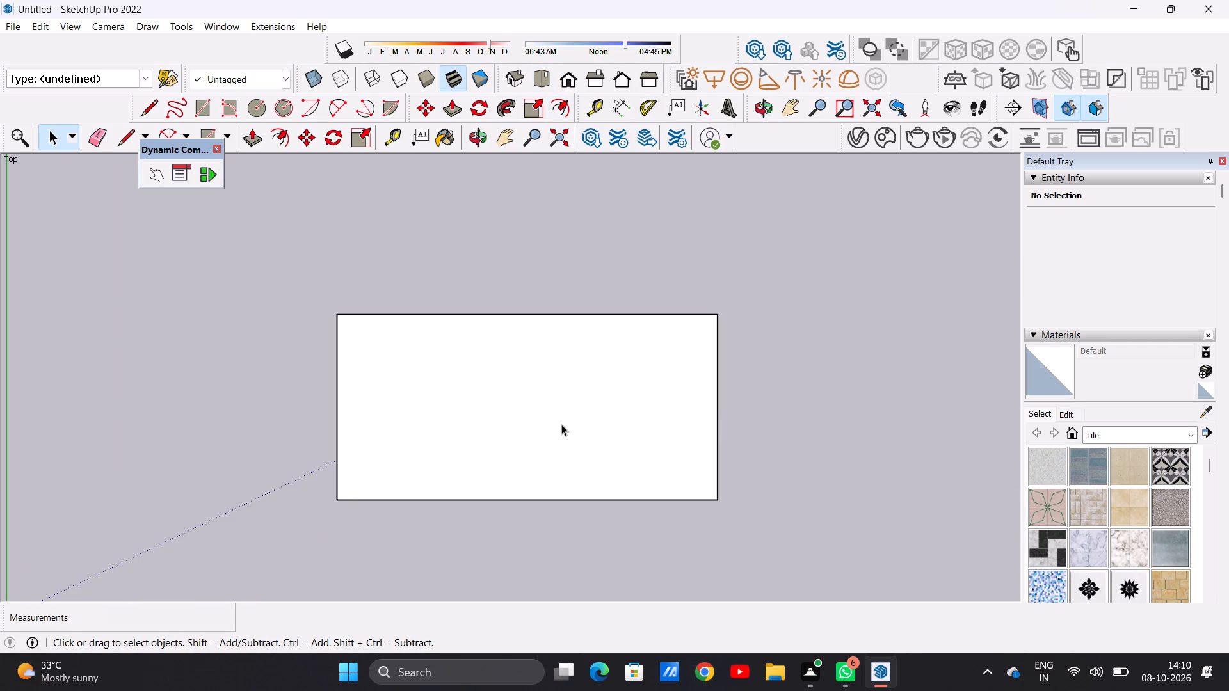
pyautogui.scroll(3, 561, 424)
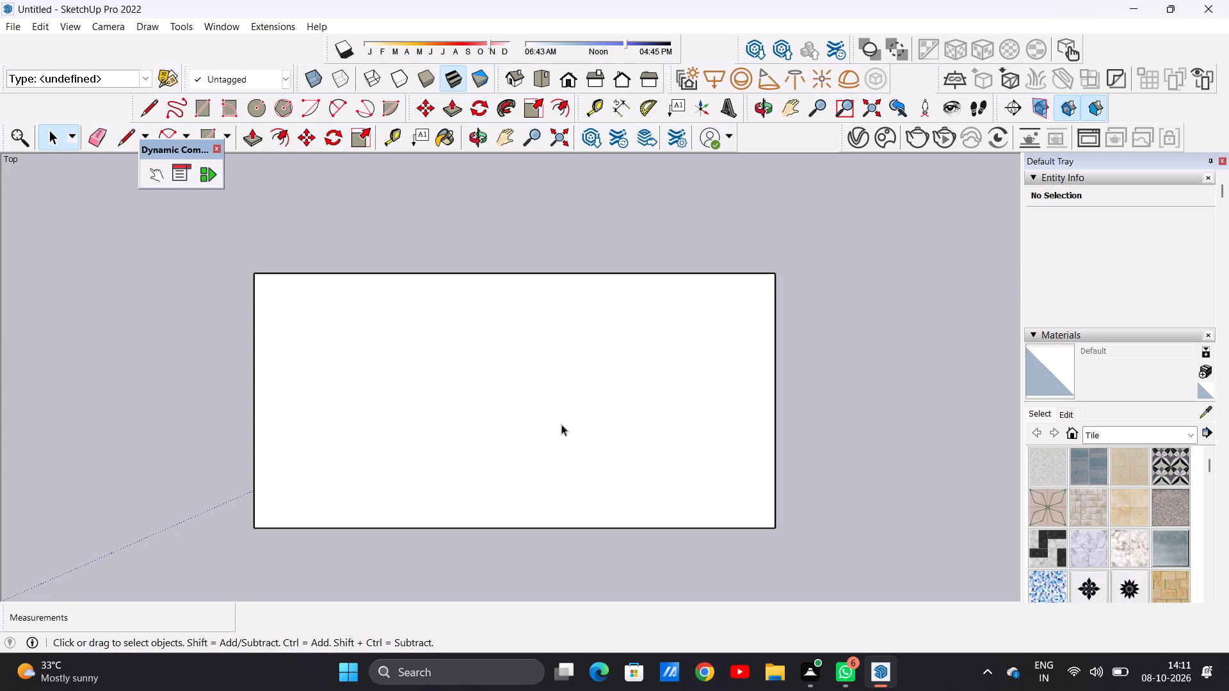
pyautogui.write('OF')
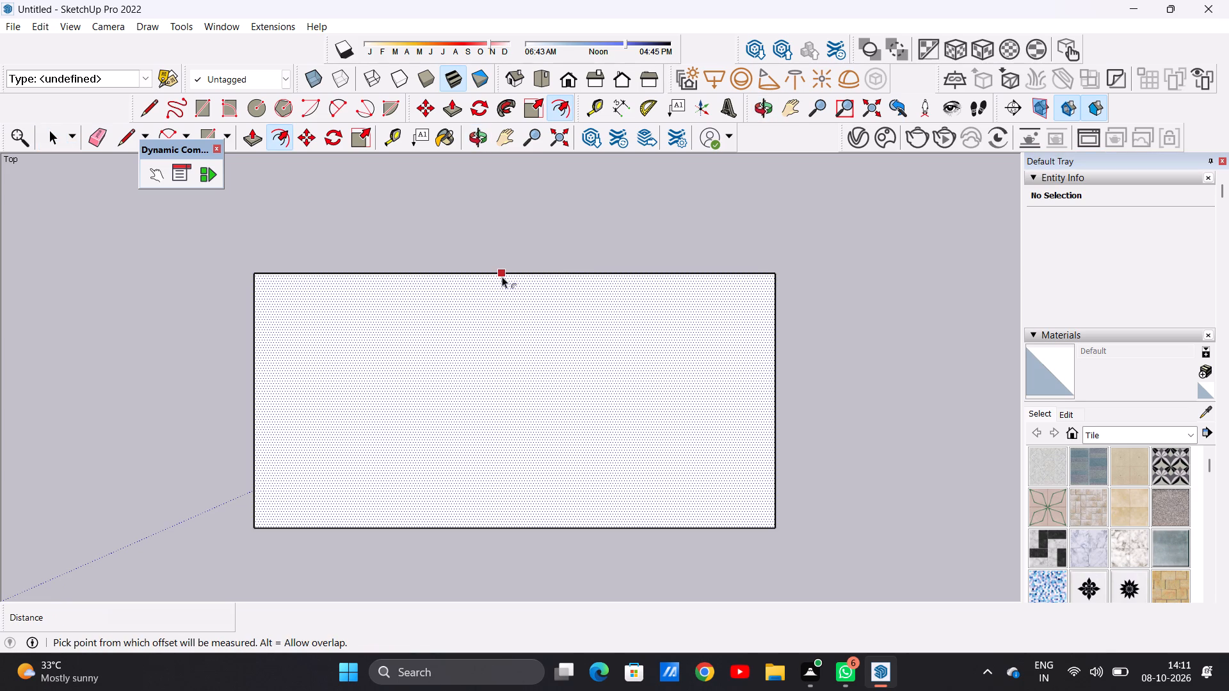
pyautogui.click(502, 276)
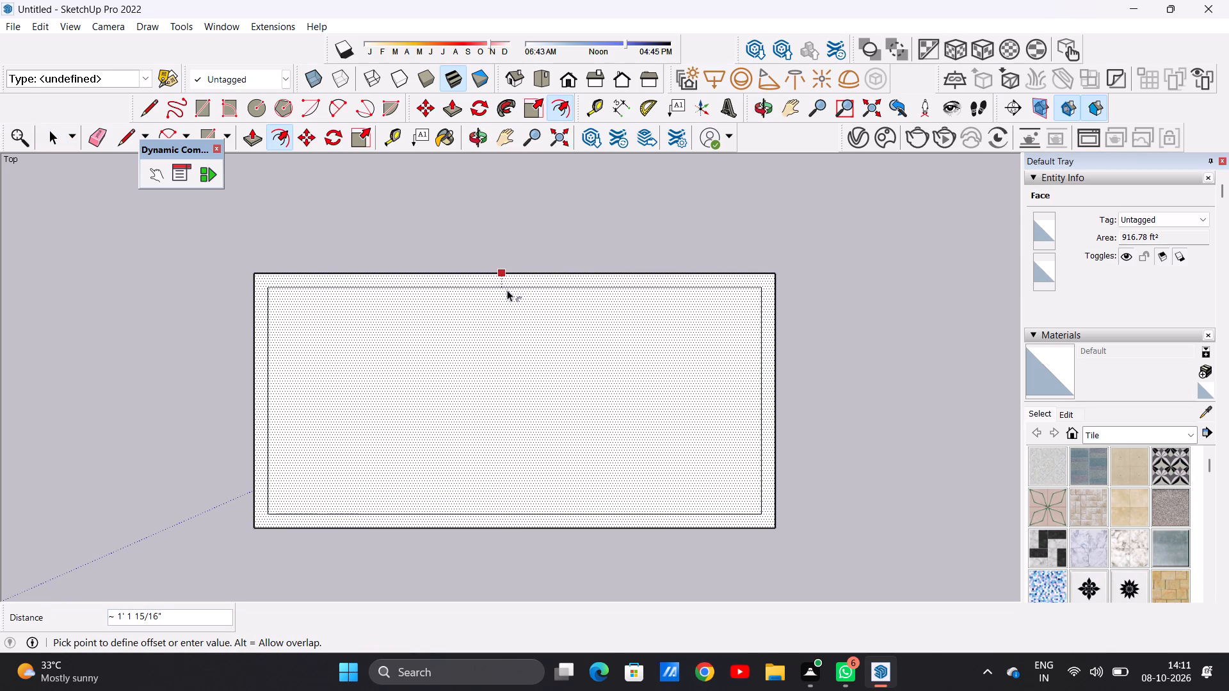
pyautogui.click(504, 287)
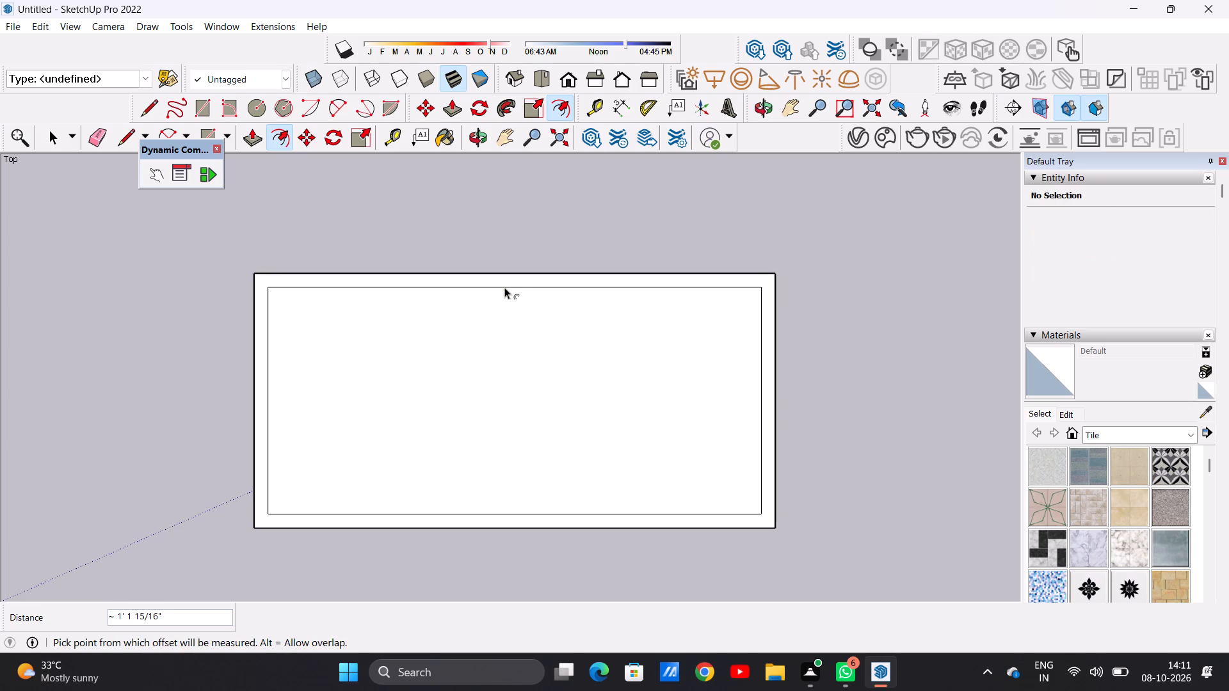
pyautogui.press('space')
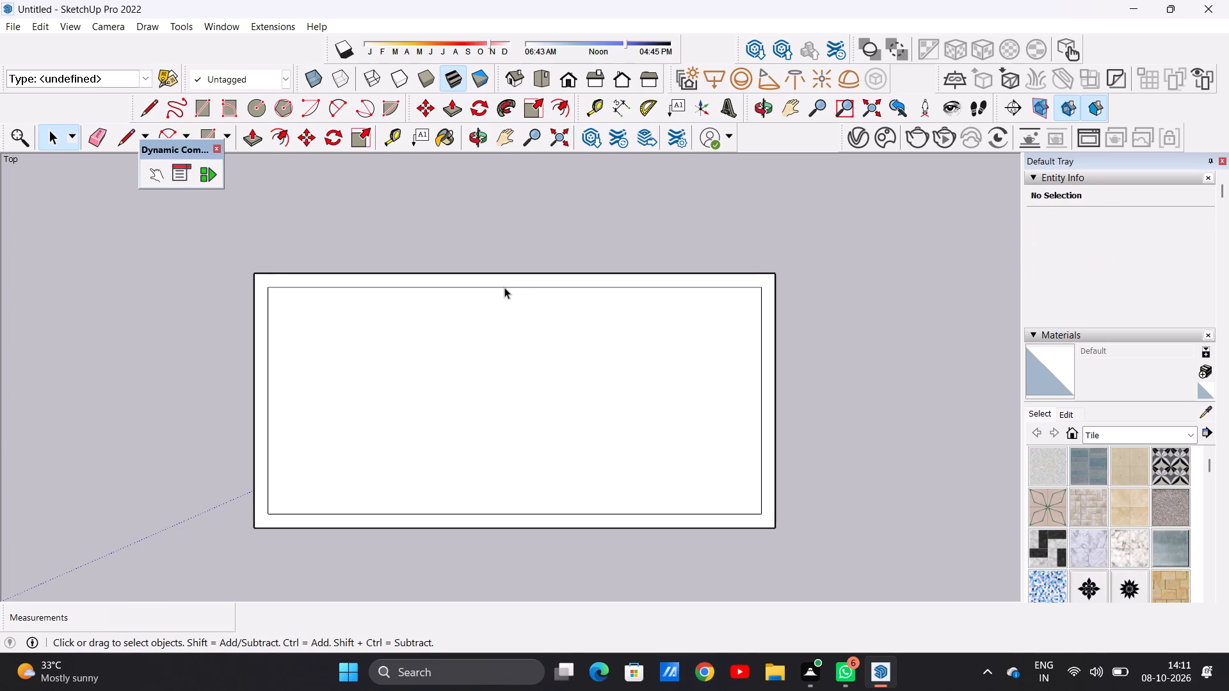
# Draw two closely spaced parallel lines along the red axis across the inner rectangle, one at its mid-depth and one just in front.
pyautogui.scroll(-1, 572, 331)
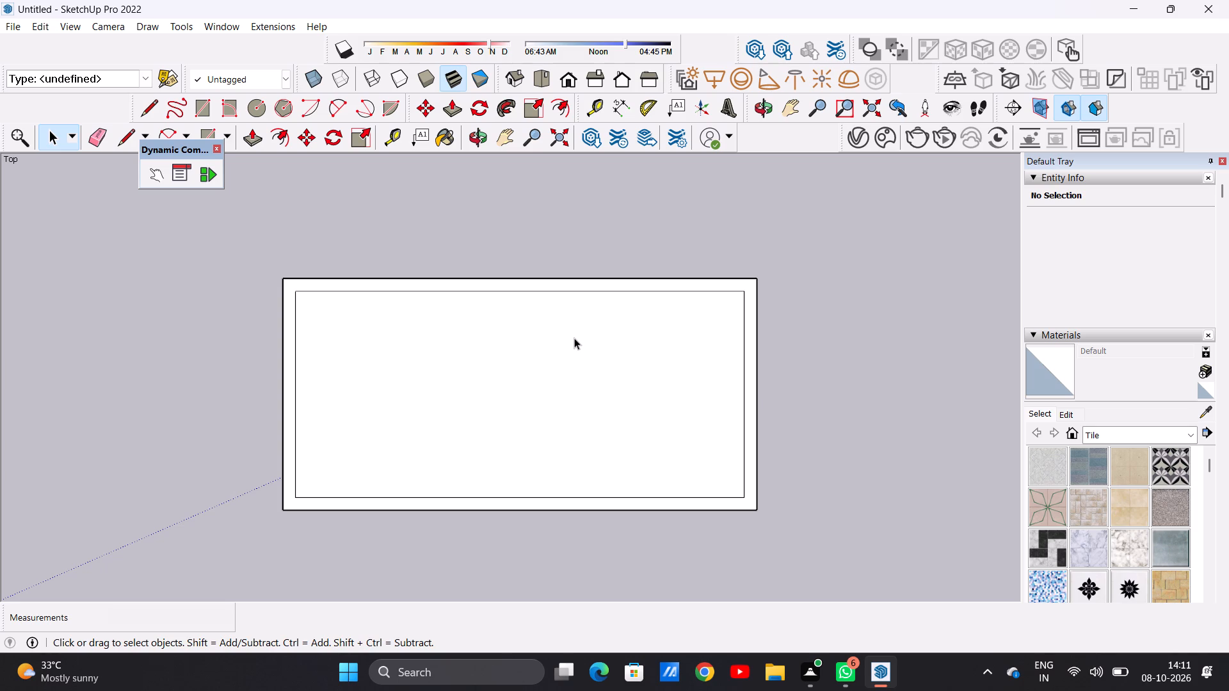
pyautogui.scroll(2, 597, 411)
pyautogui.press('l')
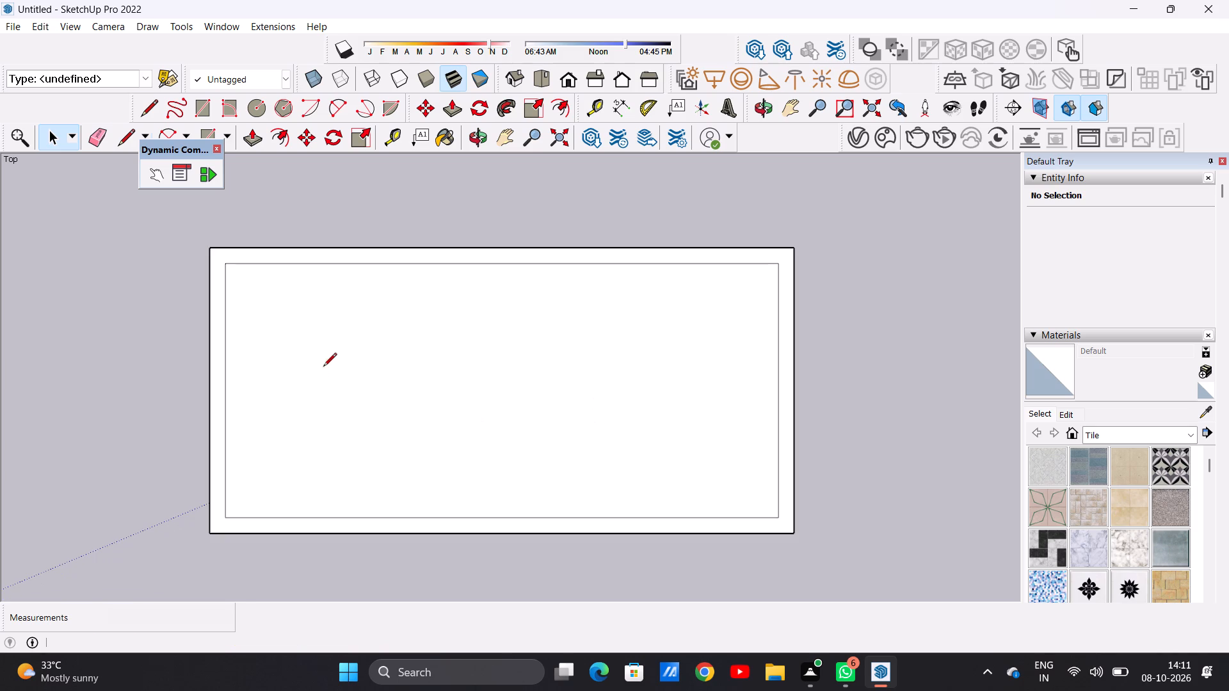
pyautogui.click(226, 386)
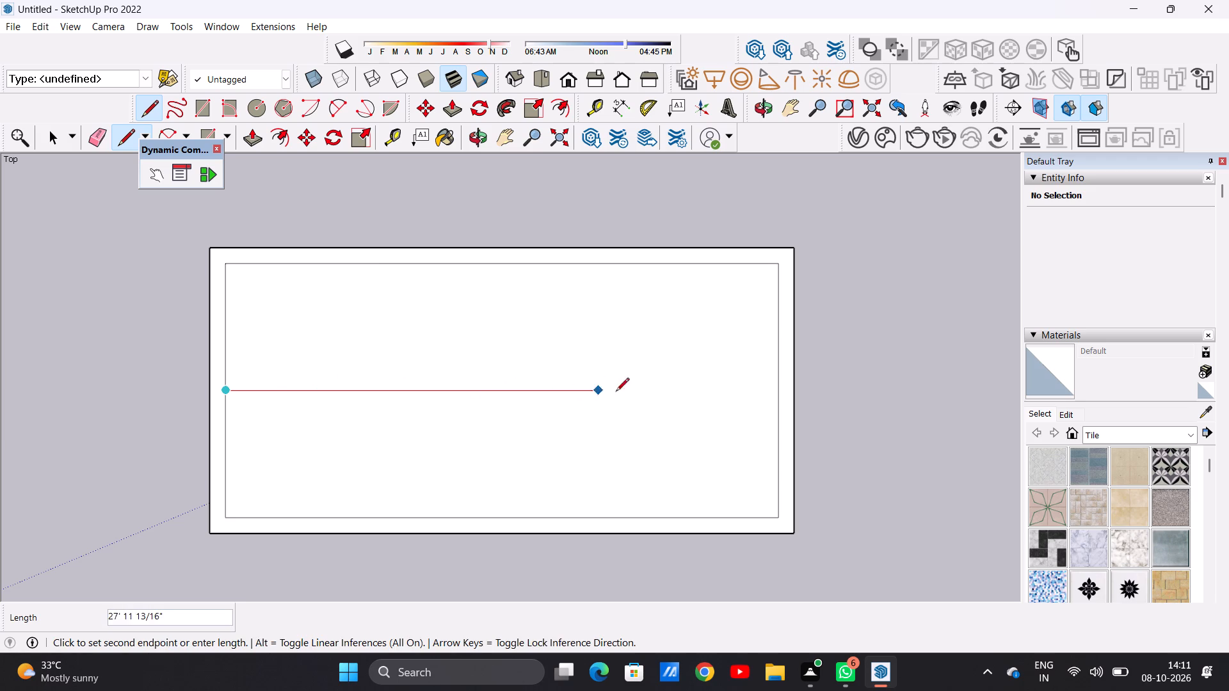
pyautogui.click(781, 395)
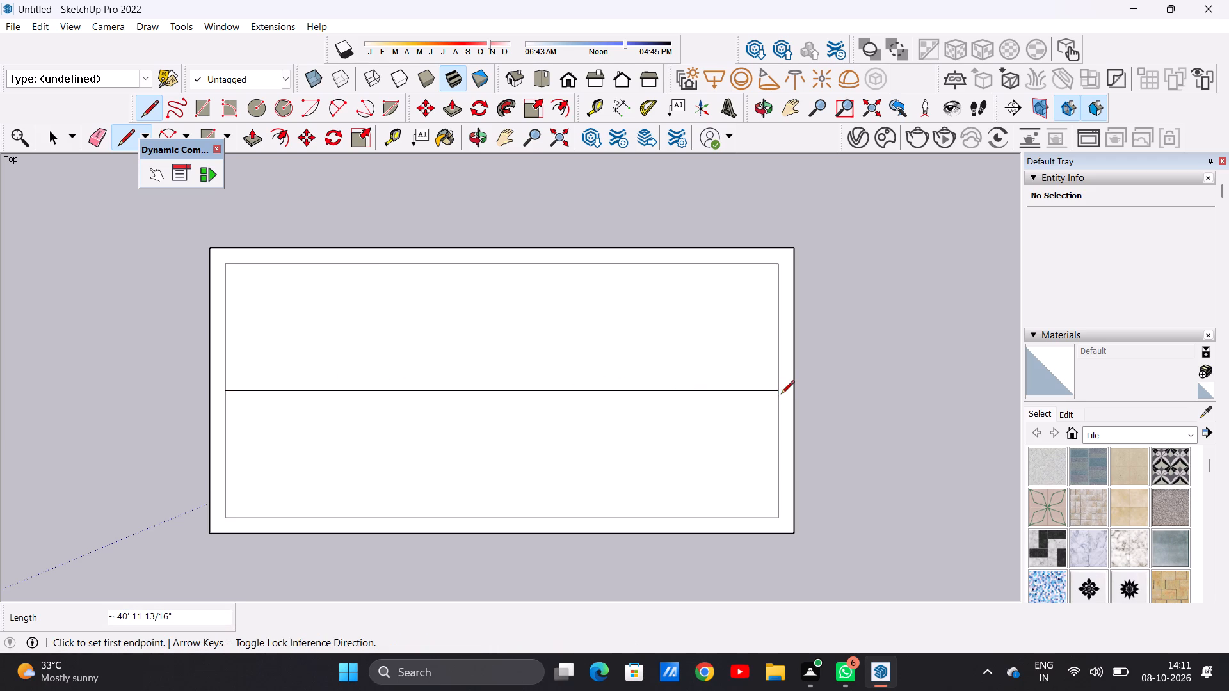
pyautogui.click(227, 411)
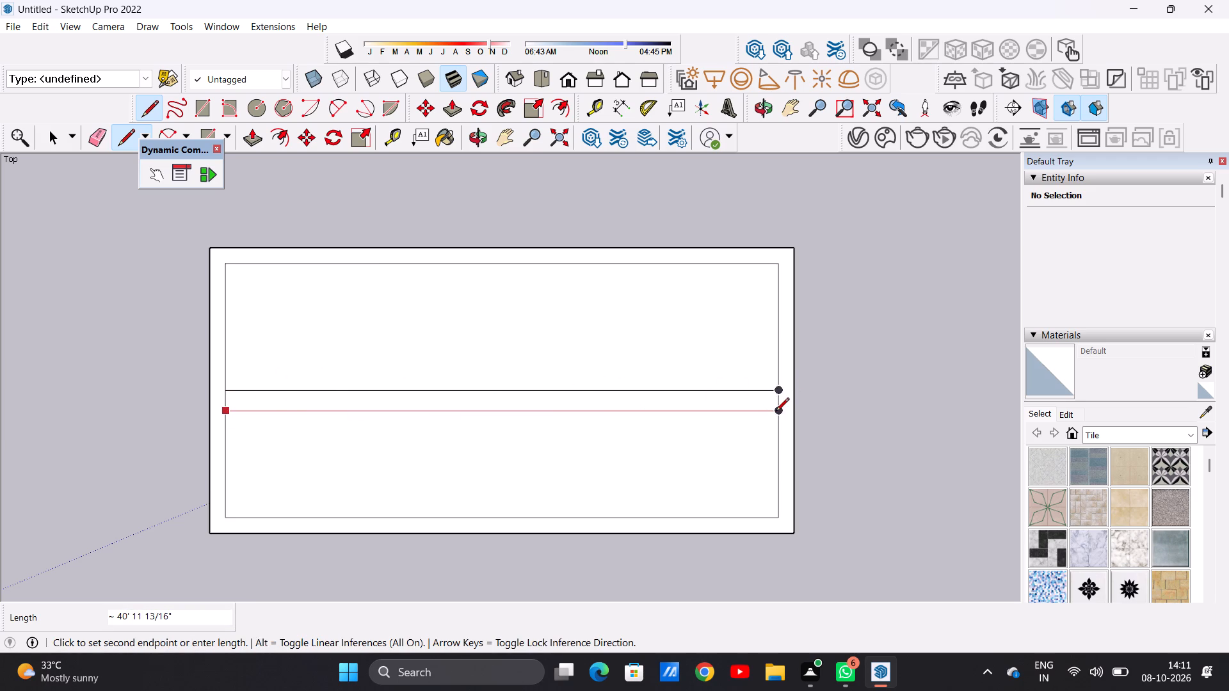
pyautogui.click(776, 412)
pyautogui.press('space')
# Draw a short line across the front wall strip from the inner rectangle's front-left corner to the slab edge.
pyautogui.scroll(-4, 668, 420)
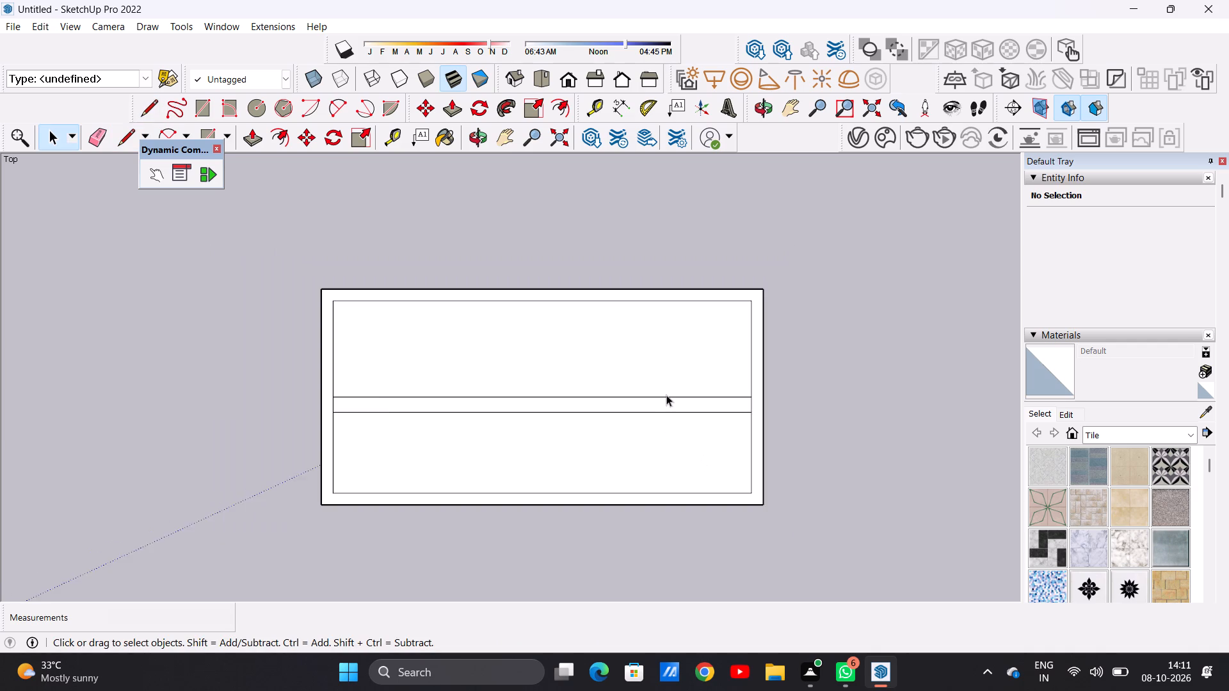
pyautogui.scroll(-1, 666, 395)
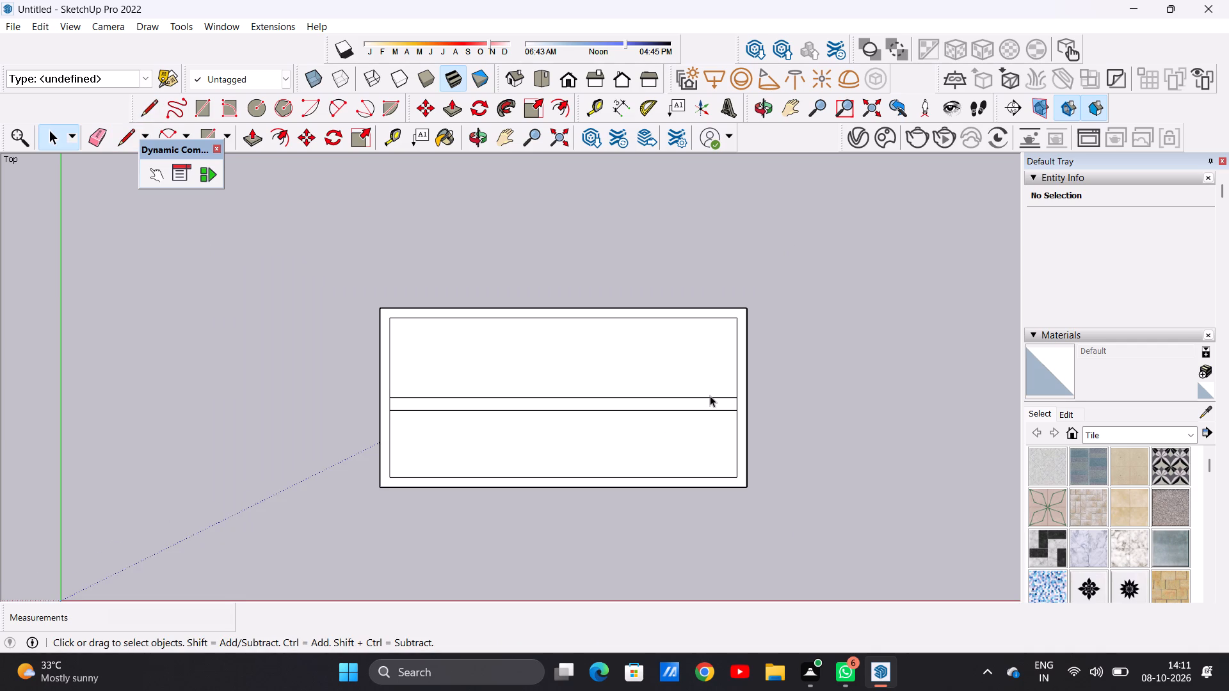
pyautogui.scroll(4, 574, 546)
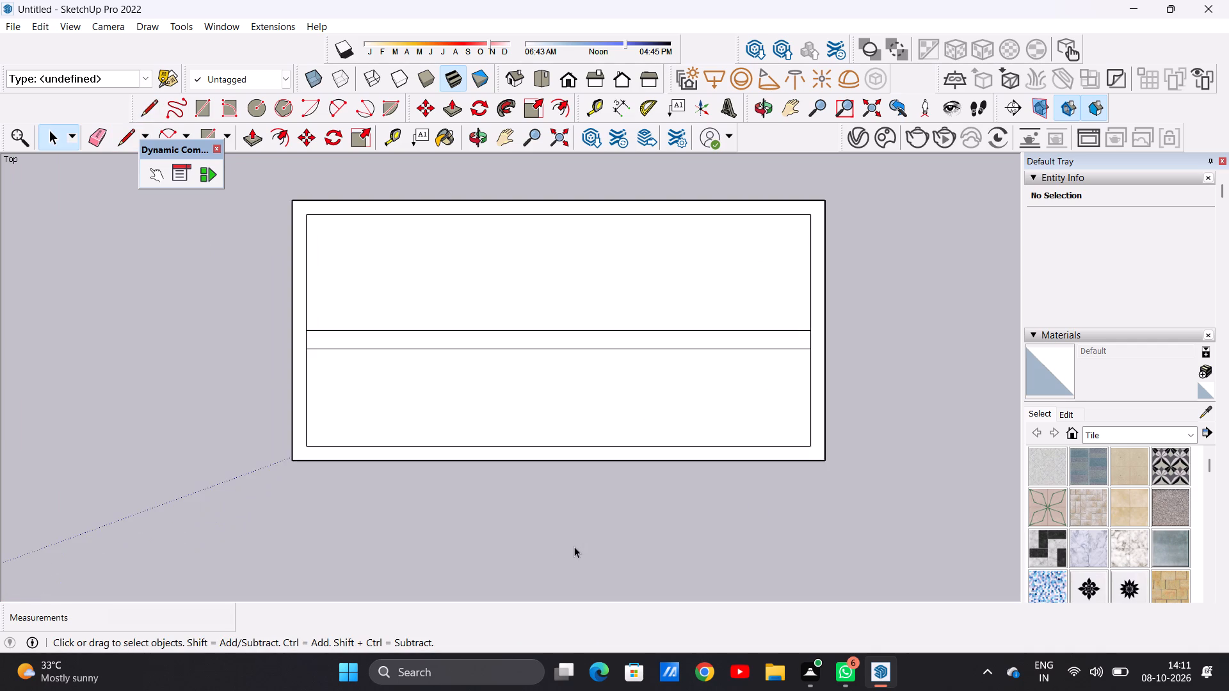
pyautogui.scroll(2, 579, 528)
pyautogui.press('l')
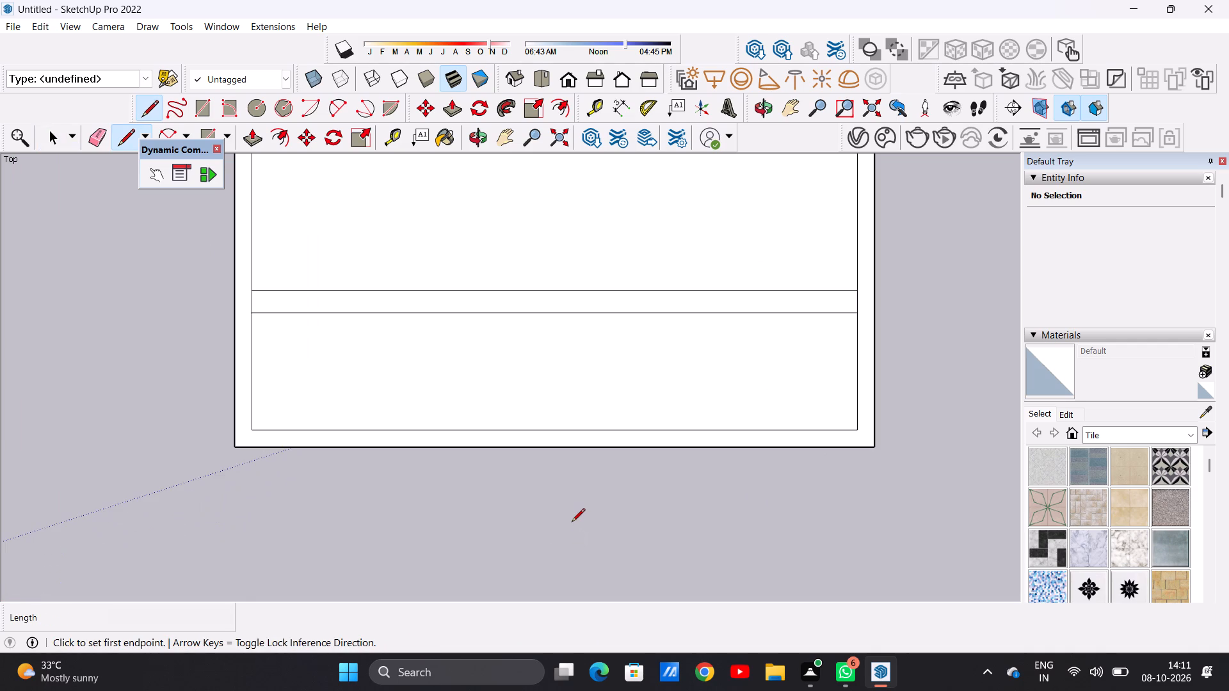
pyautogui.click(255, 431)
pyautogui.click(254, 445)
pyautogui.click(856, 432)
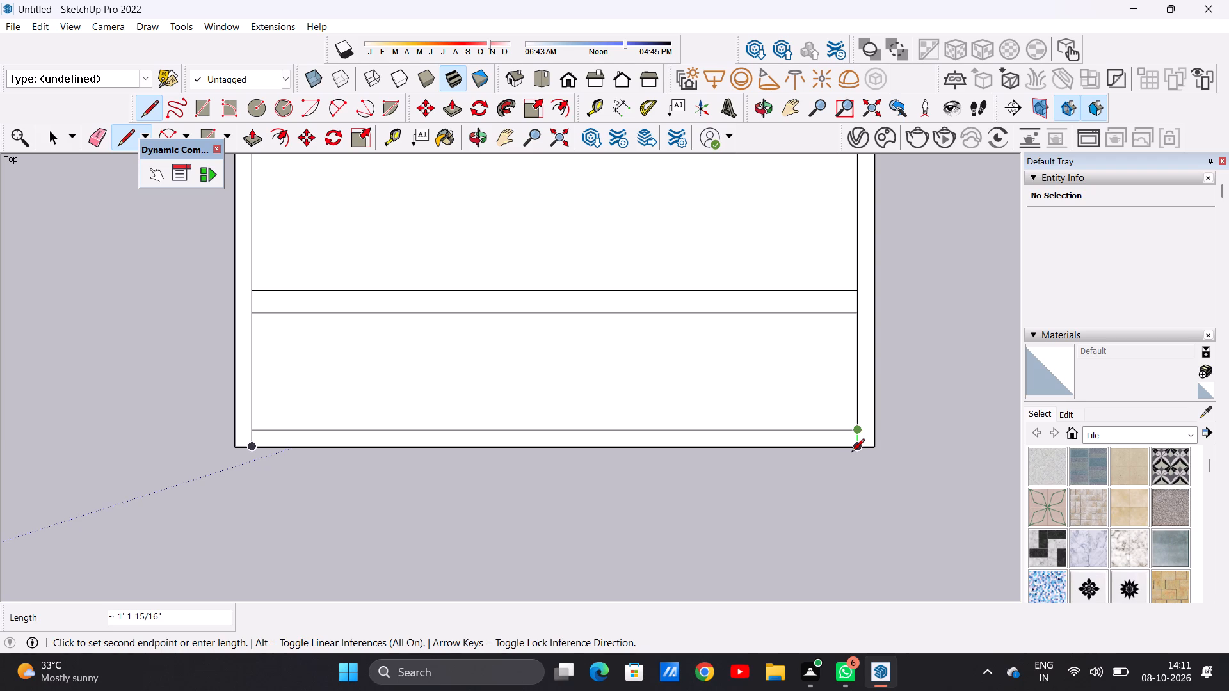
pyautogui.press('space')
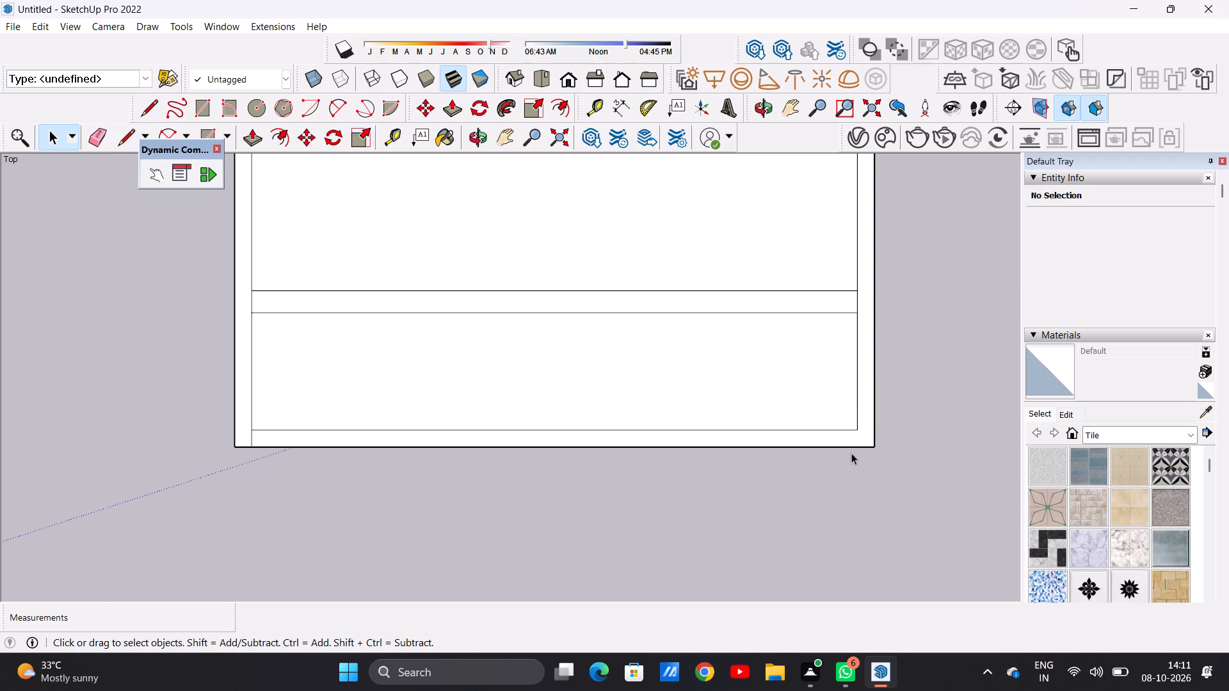
# Draw two short lines across the front wall strip, each set in from an inner corner, to mark a wide front opening.
pyautogui.press('l')
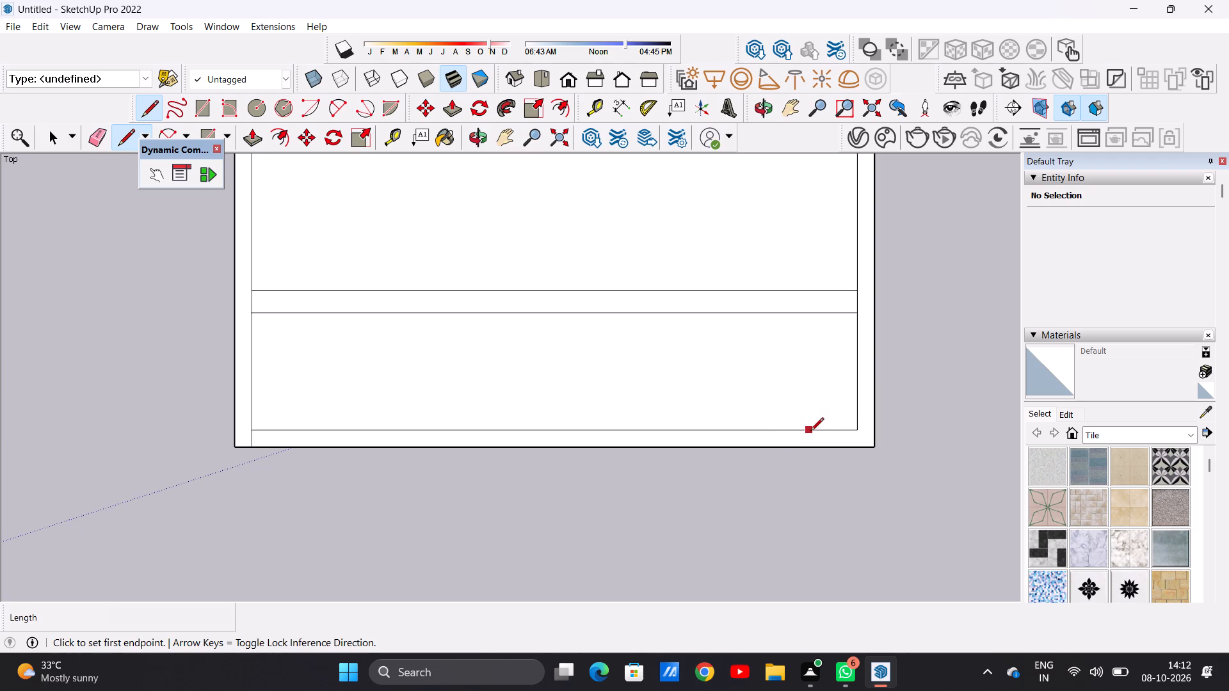
pyautogui.click(810, 432)
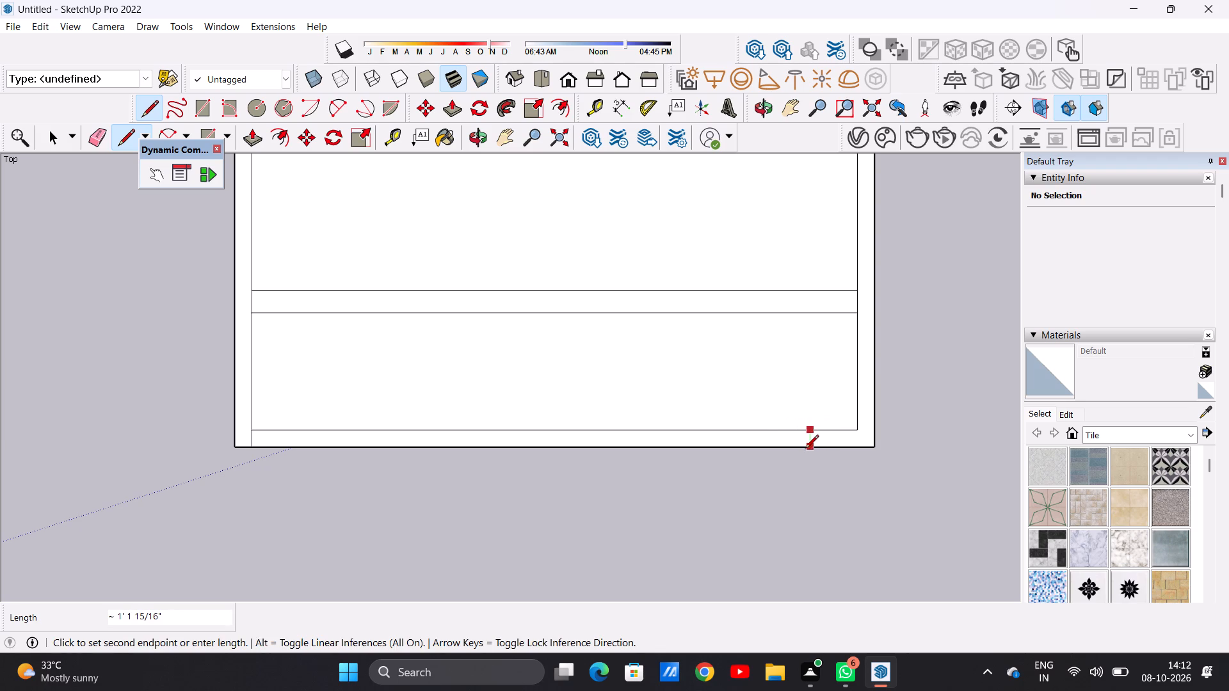
pyautogui.click(805, 449)
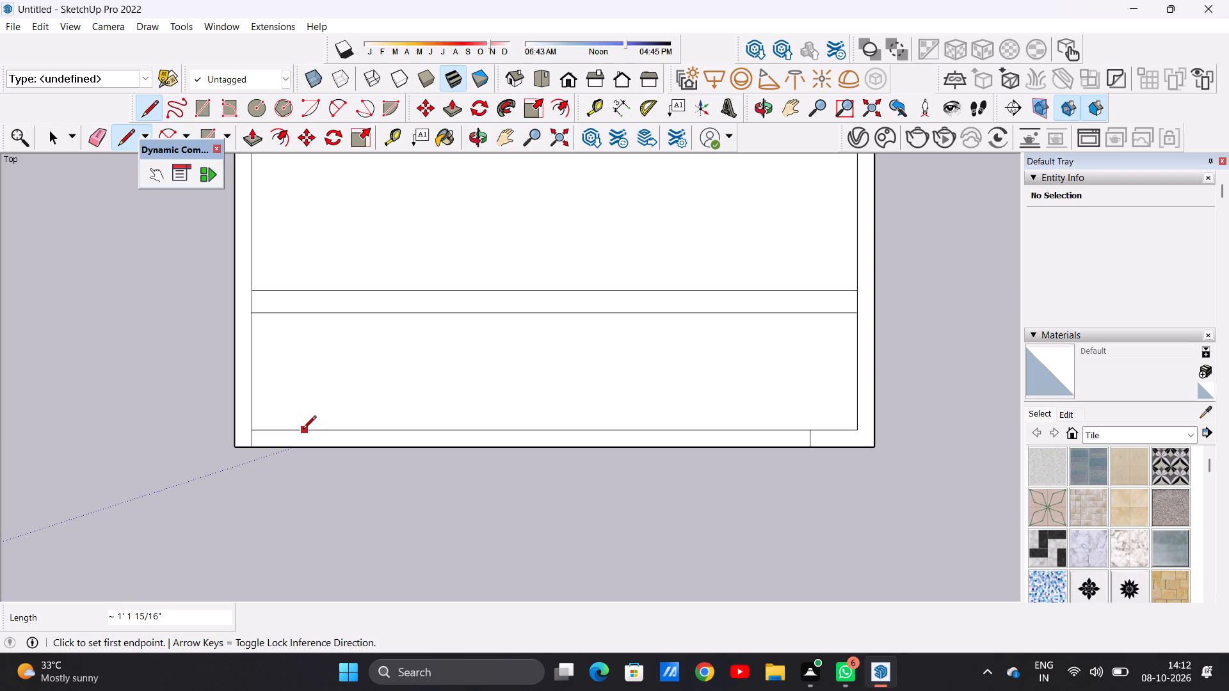
pyautogui.click(314, 433)
pyautogui.click(314, 448)
pyautogui.press('space')
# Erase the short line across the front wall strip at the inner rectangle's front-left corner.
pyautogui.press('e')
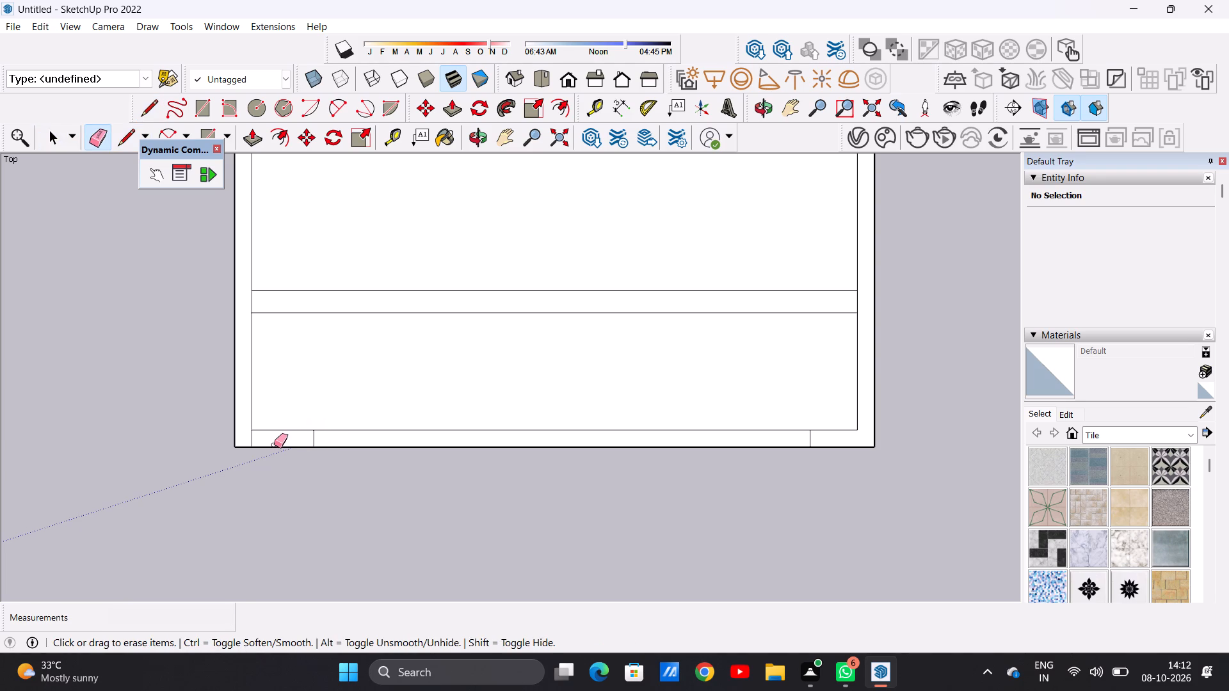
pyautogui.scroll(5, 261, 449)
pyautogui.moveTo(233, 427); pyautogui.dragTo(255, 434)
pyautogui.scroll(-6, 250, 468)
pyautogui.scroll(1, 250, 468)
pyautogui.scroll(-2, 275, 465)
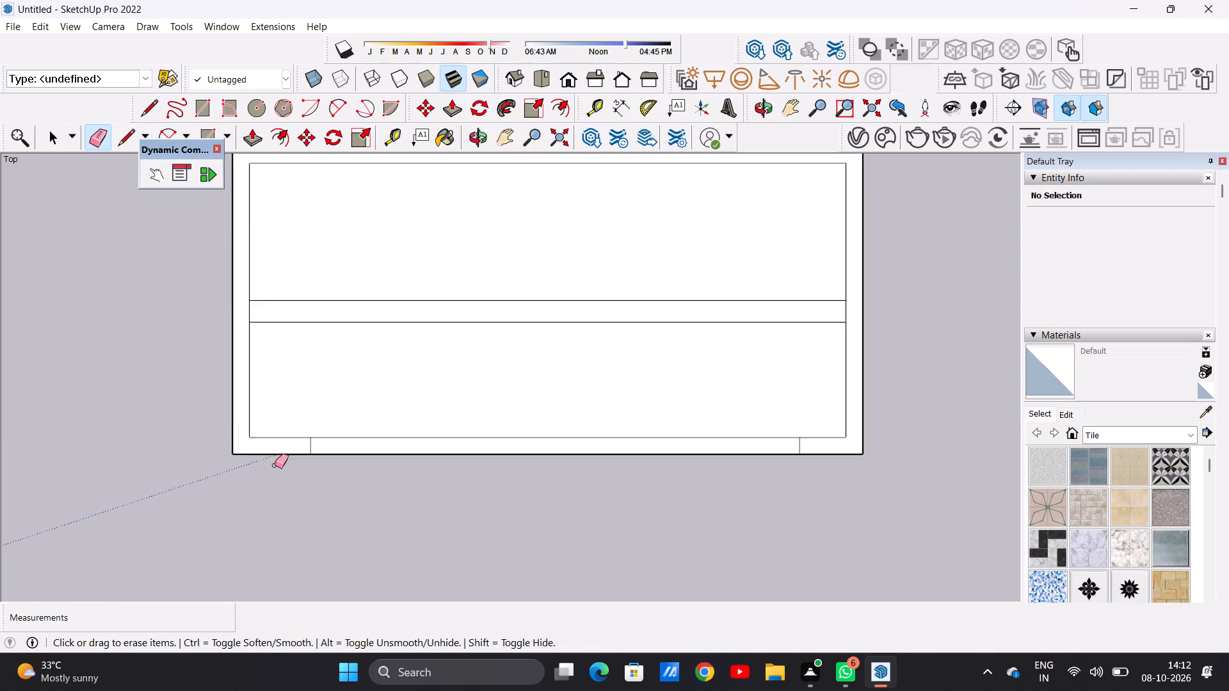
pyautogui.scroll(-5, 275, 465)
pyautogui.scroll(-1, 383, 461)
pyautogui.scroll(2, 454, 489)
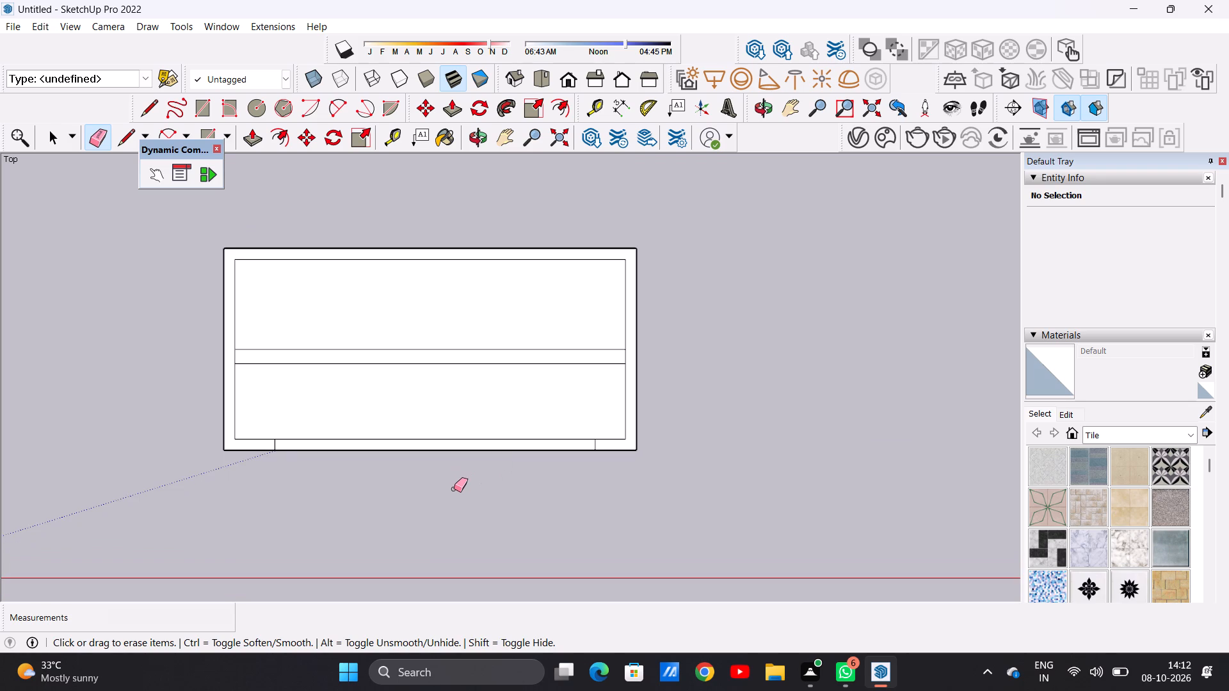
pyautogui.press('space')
# Push/Pull the perimeter wall strip, including both front returns beside the wide opening, up 10' from the slab.
pyautogui.moveTo(518, 499); pyautogui.dragTo(531, 333, button='middle')
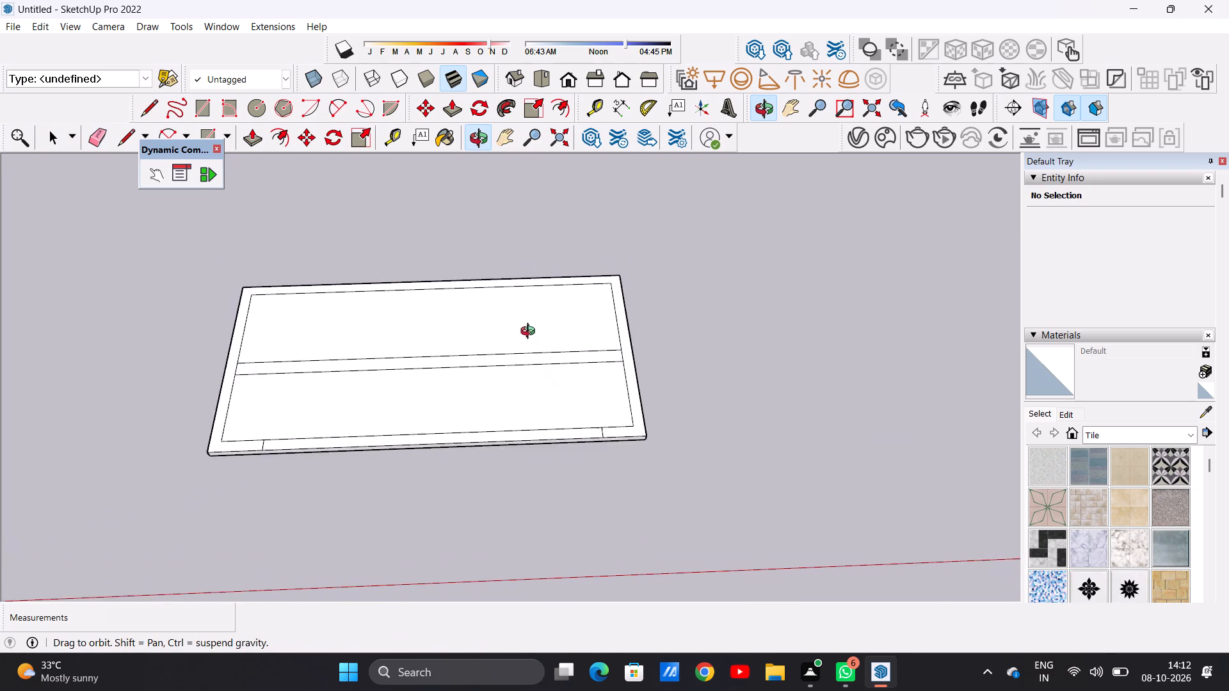
pyautogui.moveTo(531, 333); pyautogui.dragTo(514, 392, button='middle')
pyautogui.scroll(-14, 535, 530)
pyautogui.moveTo(558, 518); pyautogui.dragTo(541, 470, button='middle')
pyautogui.scroll(2, 572, 481)
pyautogui.scroll(-1, 572, 481)
pyautogui.scroll(5, 572, 481)
pyautogui.scroll(-1, 572, 481)
pyautogui.scroll(7, 574, 501)
pyautogui.moveTo(571, 562); pyautogui.dragTo(587, 504, button='middle')
pyautogui.scroll(-2, 587, 504)
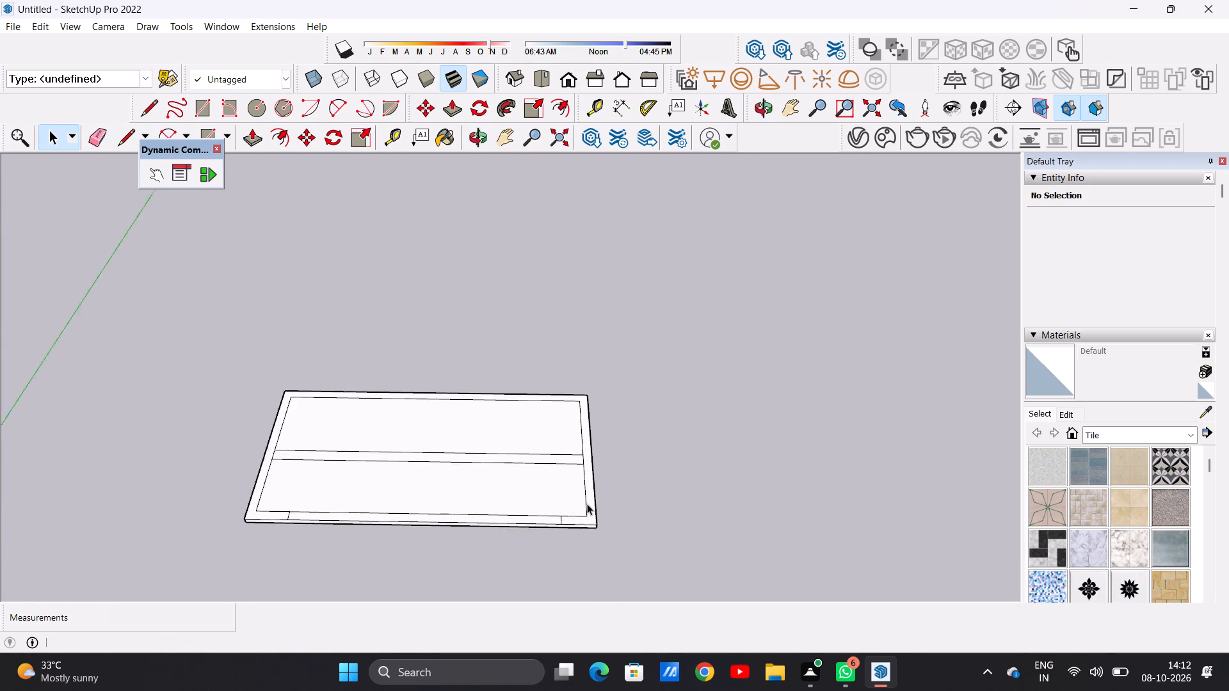
pyautogui.scroll(-5, 587, 504)
pyautogui.scroll(11, 595, 542)
pyautogui.moveTo(637, 389); pyautogui.dragTo(633, 465, button='middle')
pyautogui.scroll(-8, 682, 431)
pyautogui.scroll(5, 643, 452)
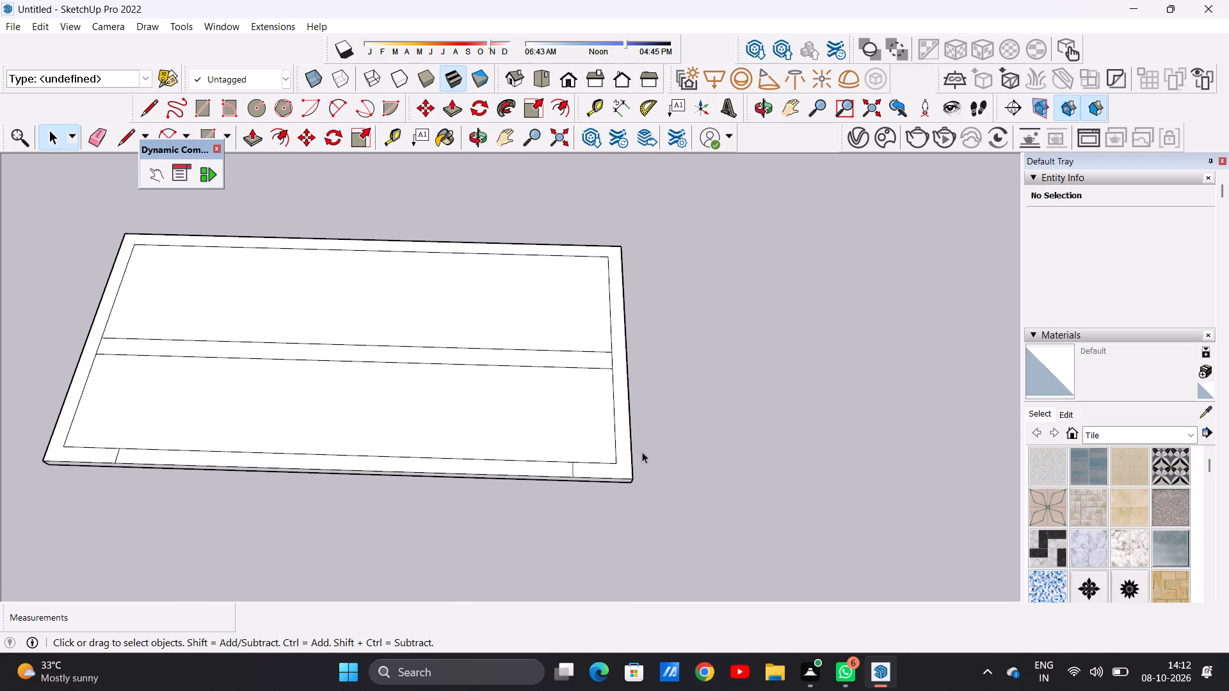
pyautogui.press('p')
pyautogui.scroll(3, 629, 434)
pyautogui.click(627, 443)
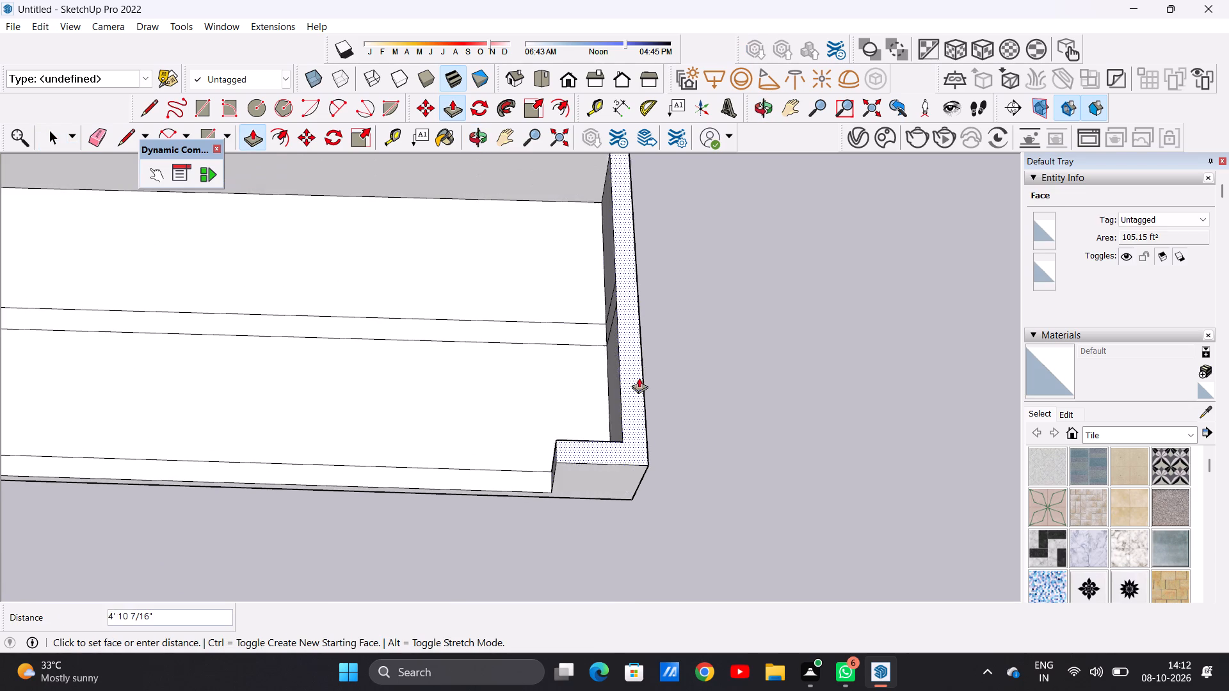
pyautogui.scroll(-12, 659, 386)
pyautogui.moveTo(661, 350); pyautogui.dragTo(664, 314, button='middle')
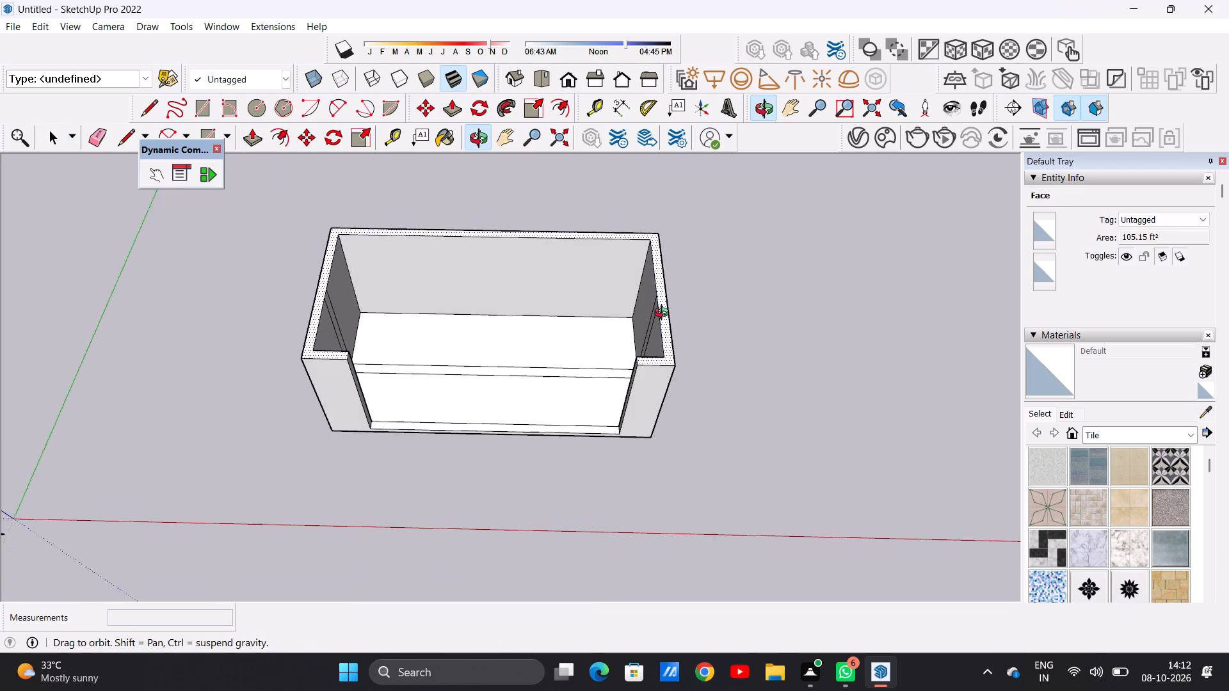
pyautogui.moveTo(664, 314); pyautogui.dragTo(668, 238, button='middle')
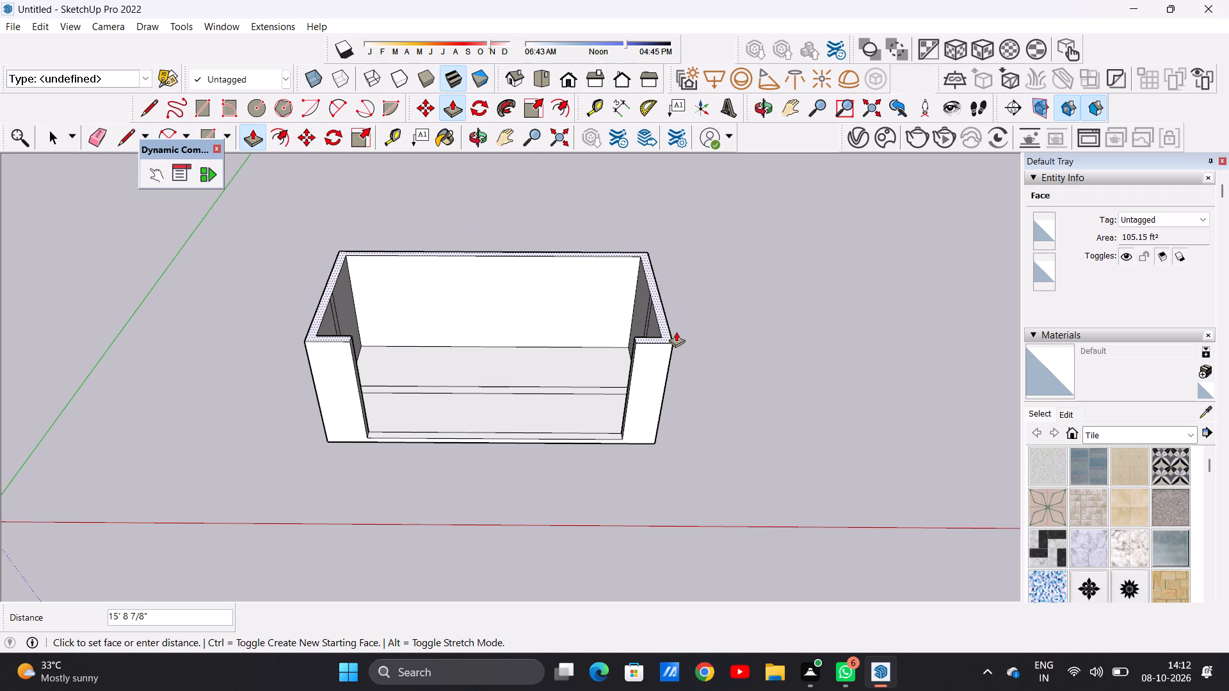
pyautogui.write("10'")
pyautogui.press('Return')
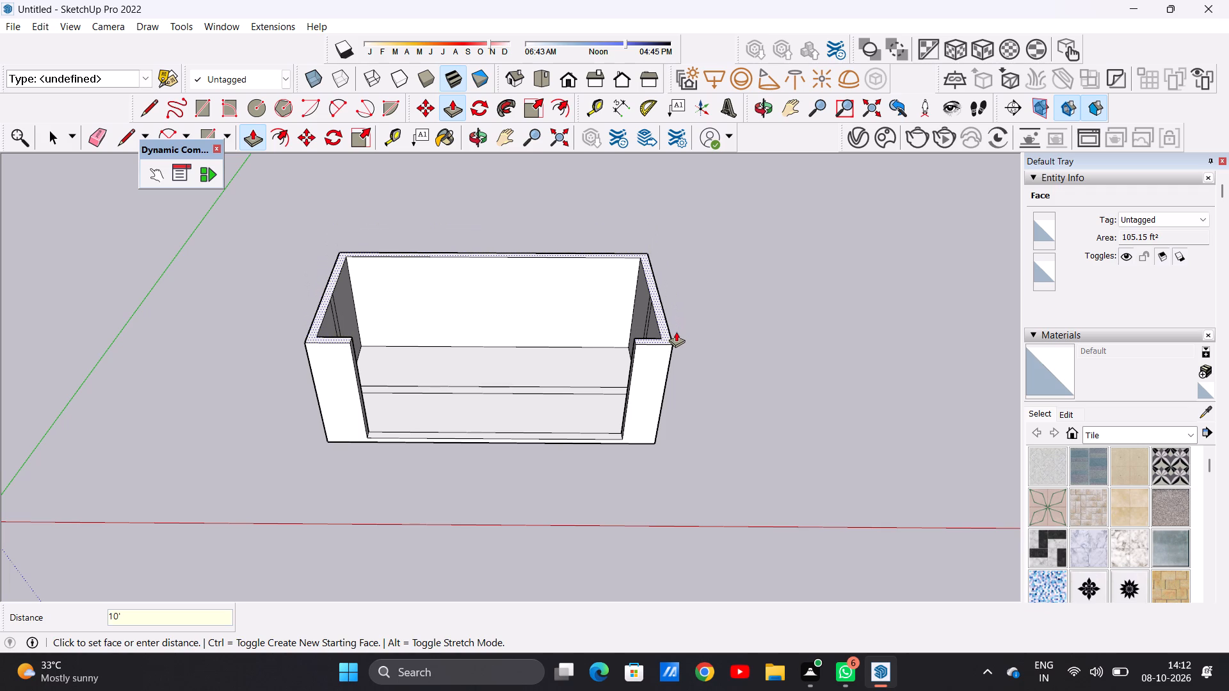
pyautogui.press('space')
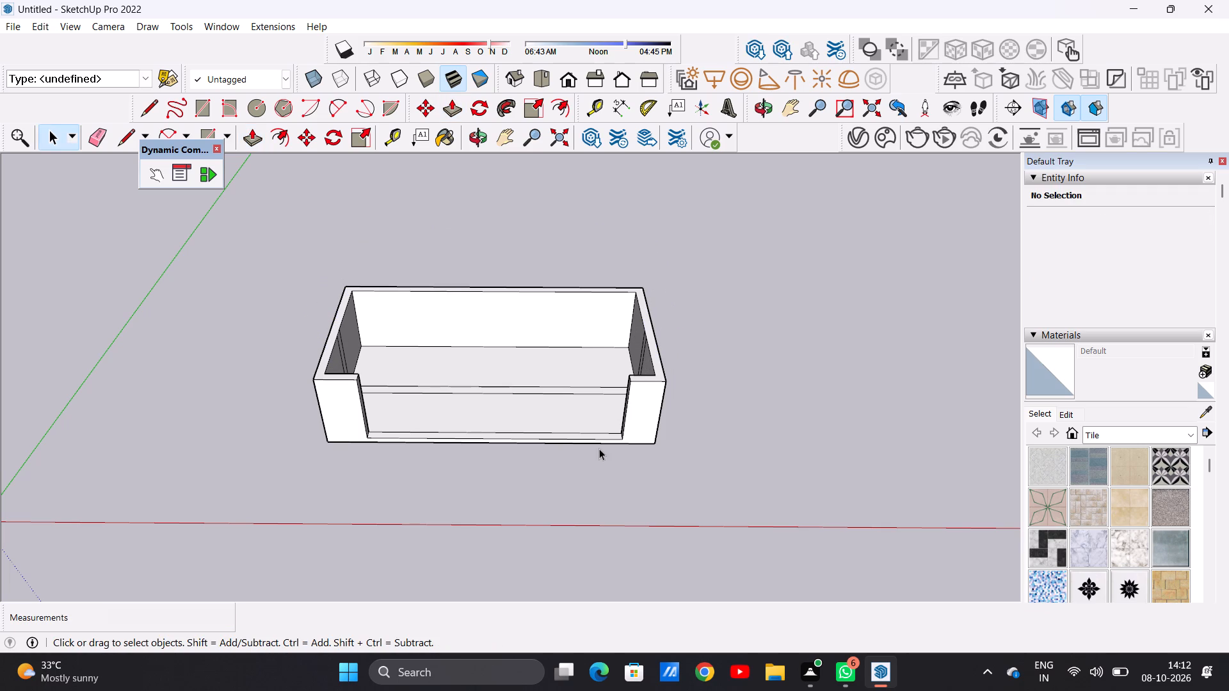
# From the top view, draw two parallel floor lines about 20' long along the green axis, from the front slab edge to the back wall.
pyautogui.moveTo(586, 438); pyautogui.dragTo(611, 298, button='middle')
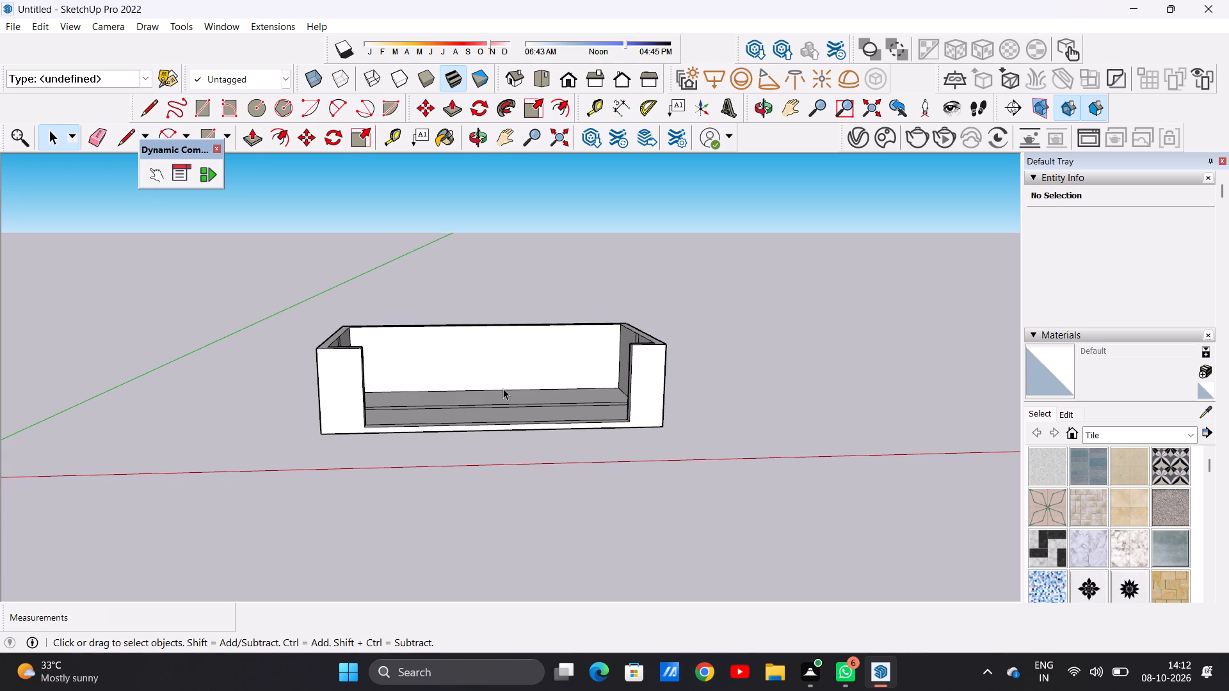
pyautogui.scroll(-3, 473, 406)
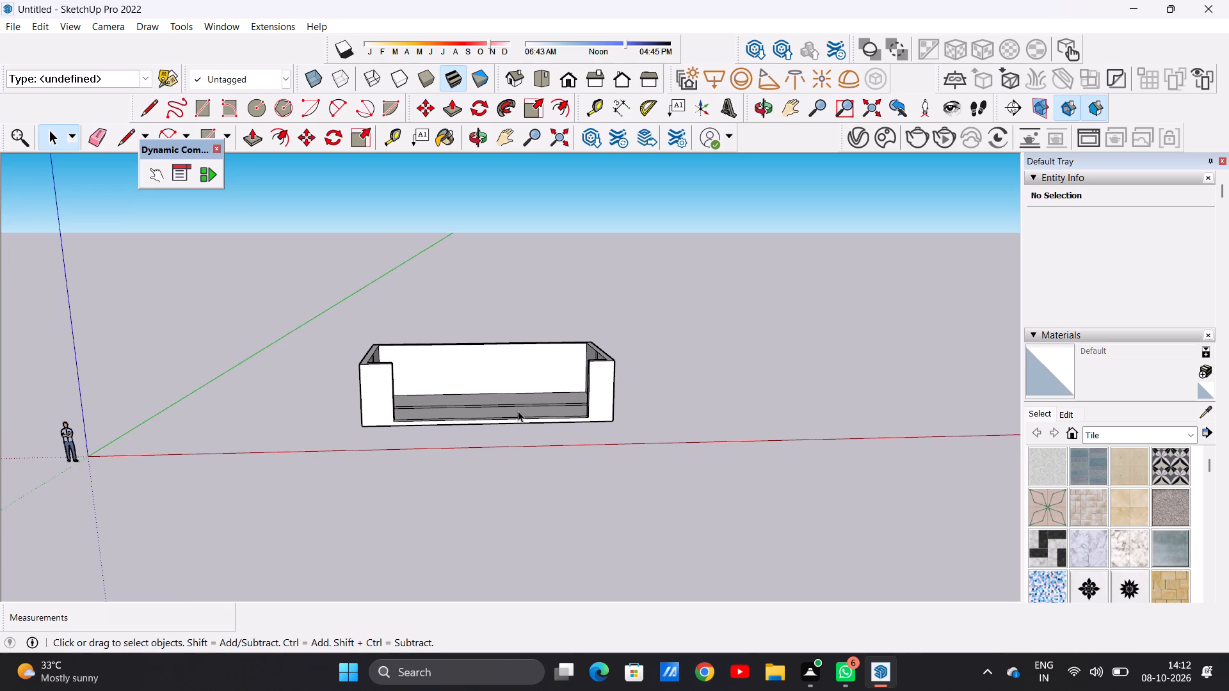
pyautogui.moveTo(494, 448); pyautogui.dragTo(451, 653, button='middle')
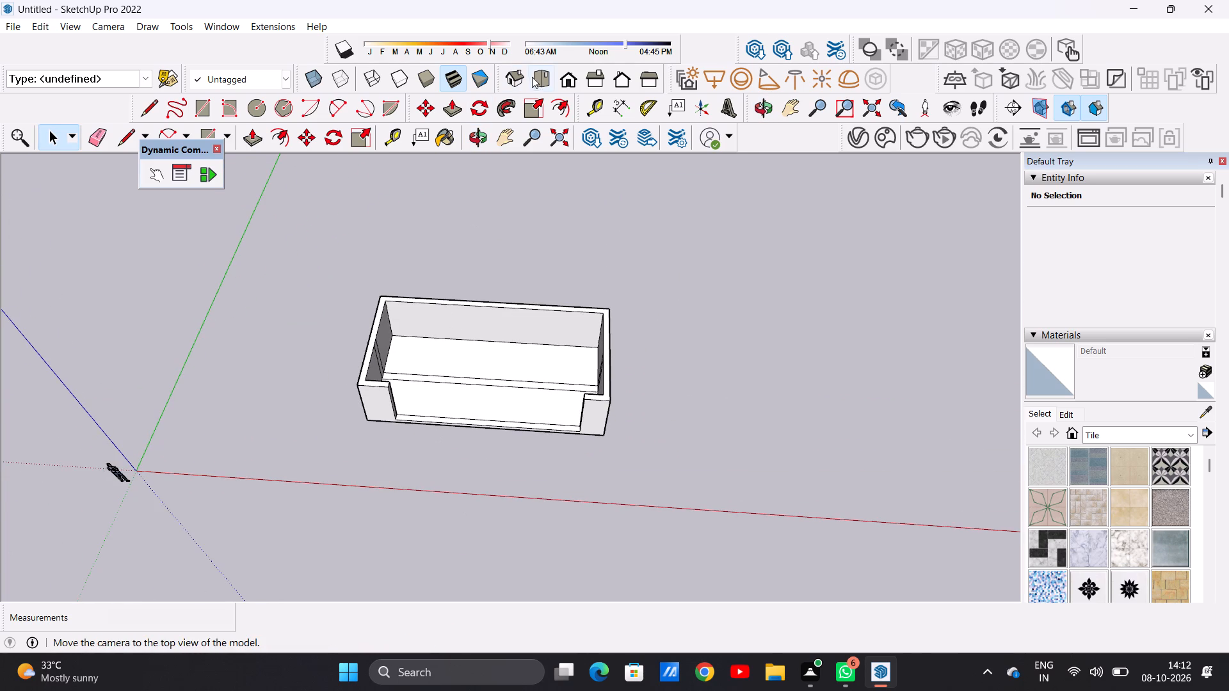
pyautogui.click(539, 72)
pyautogui.scroll(5, 648, 395)
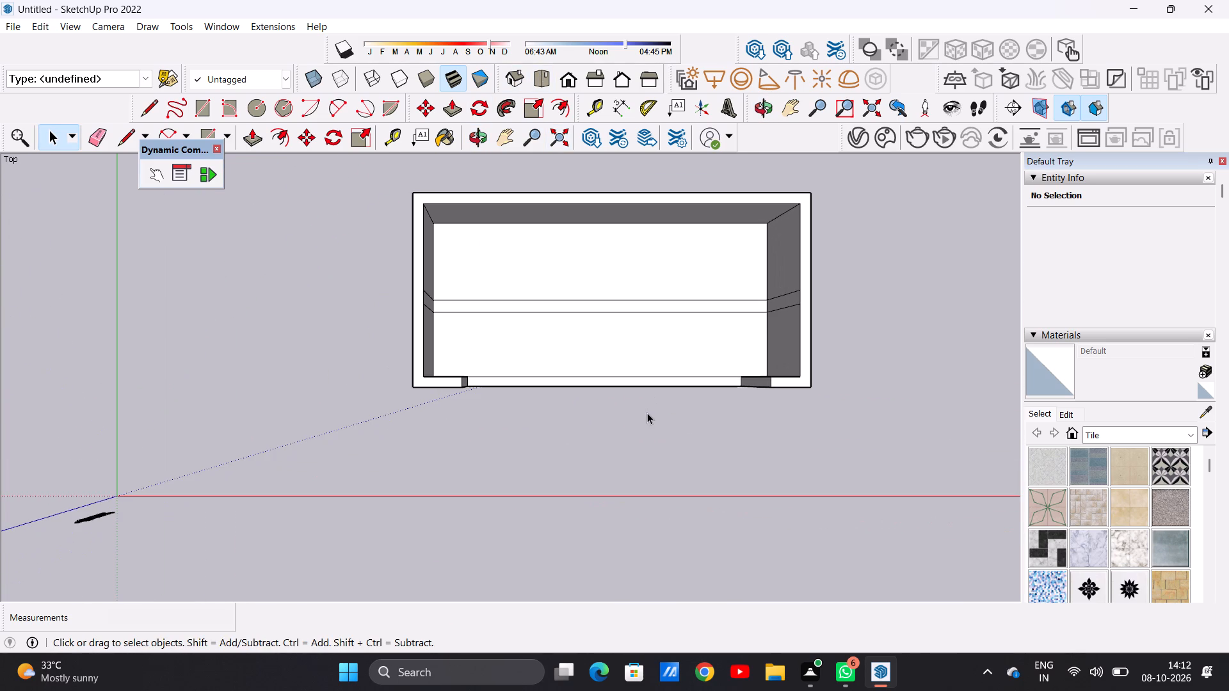
pyautogui.press('l')
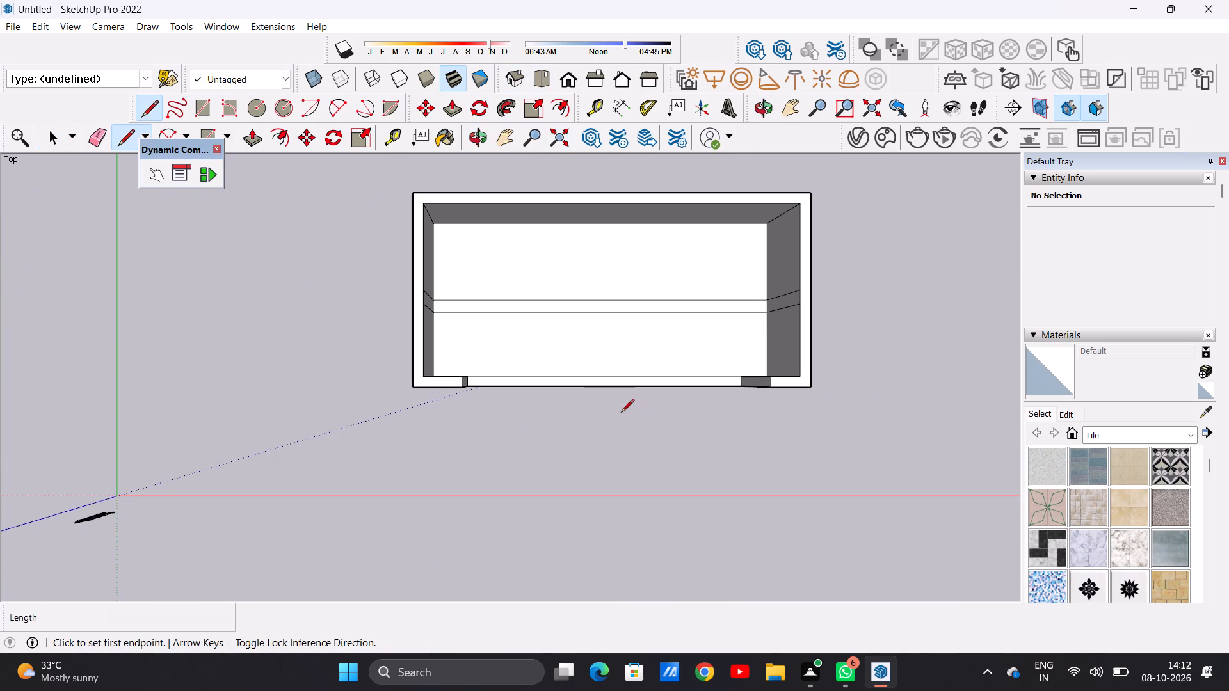
pyautogui.click(563, 382)
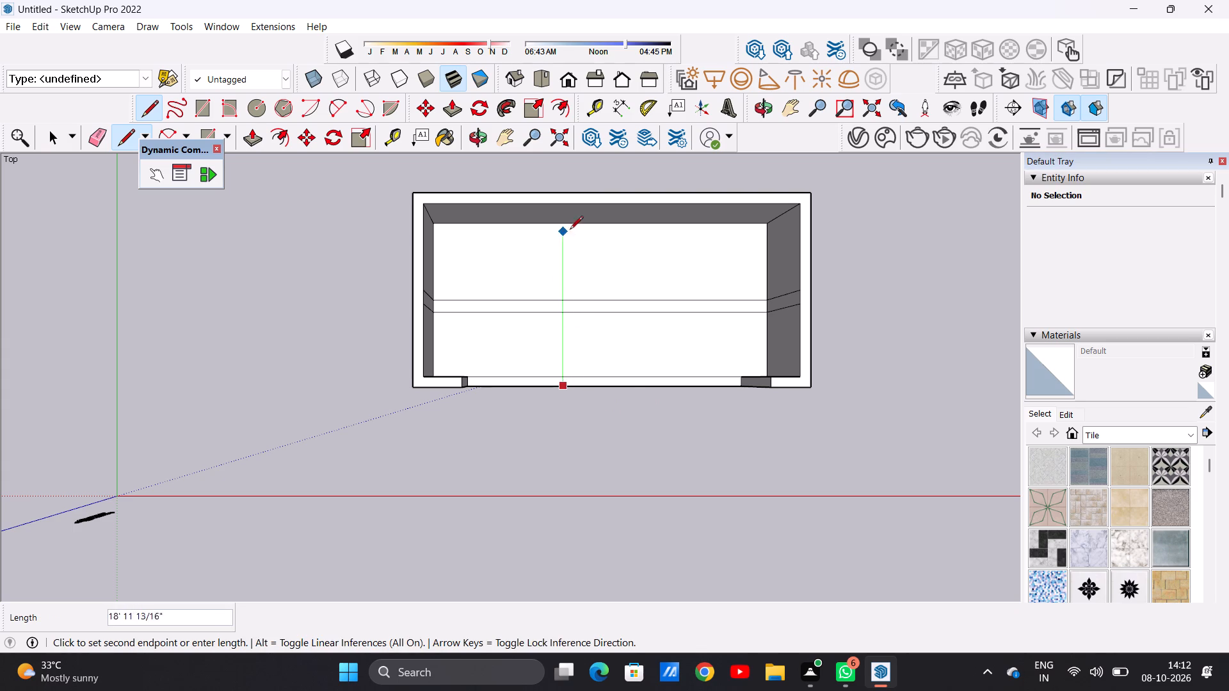
pyautogui.click(562, 221)
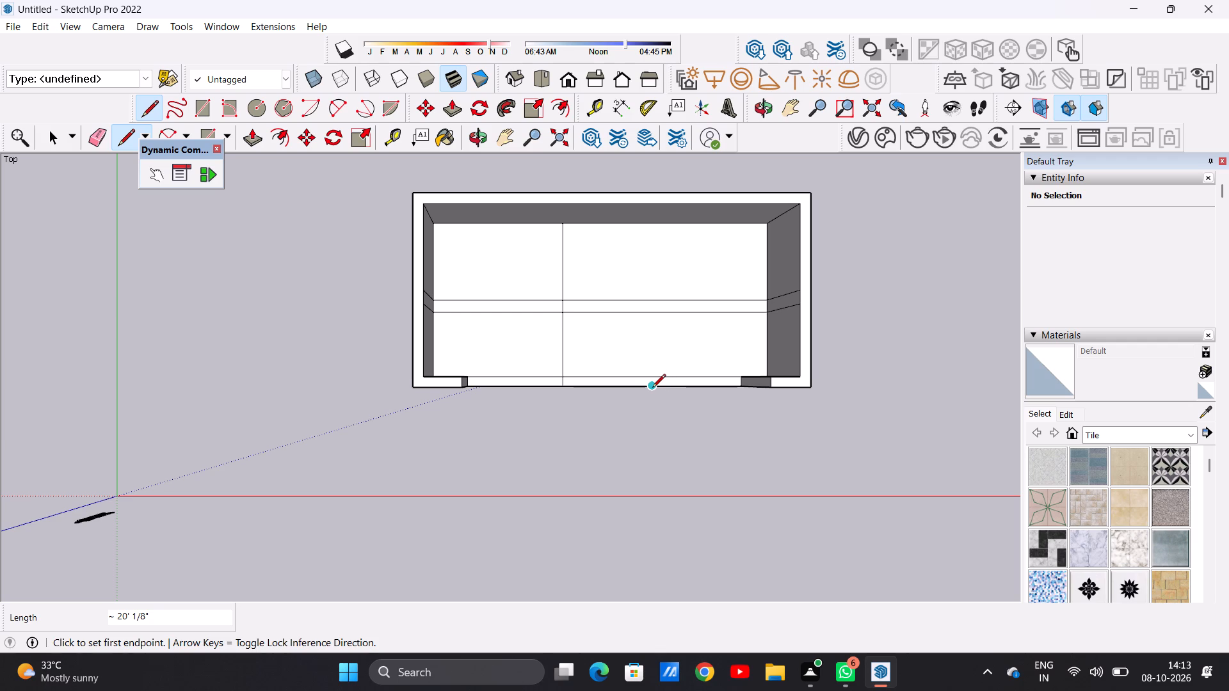
pyautogui.click(652, 388)
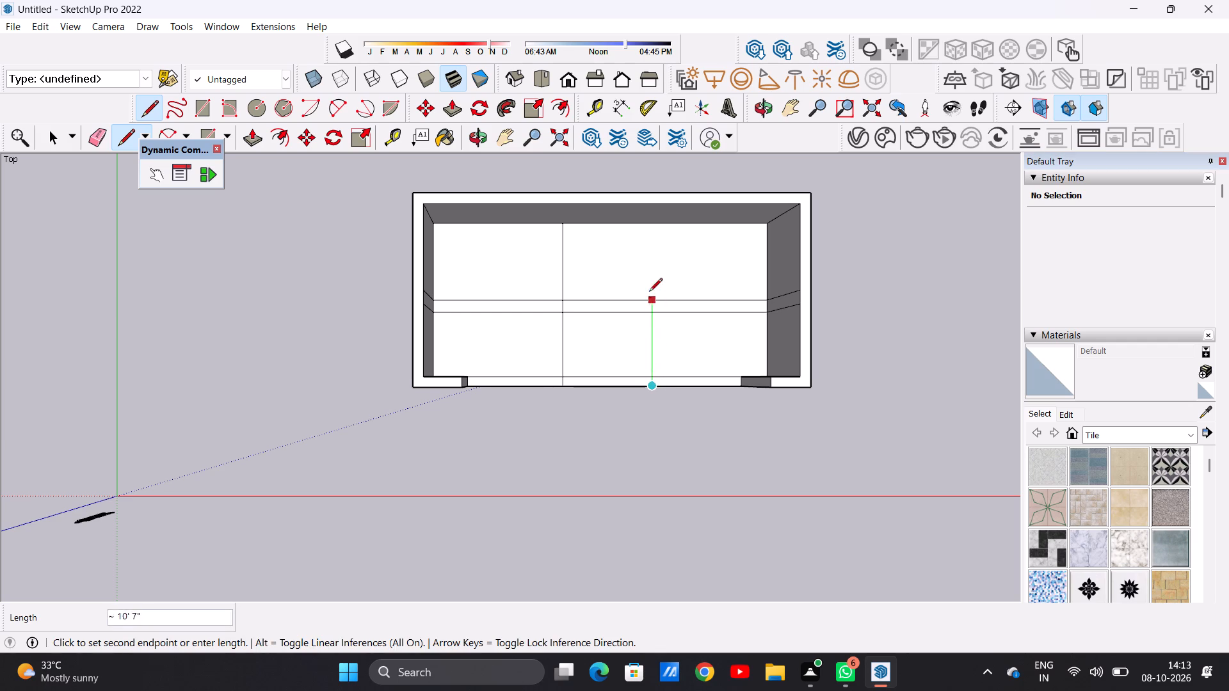
pyautogui.click(654, 220)
pyautogui.press('space')
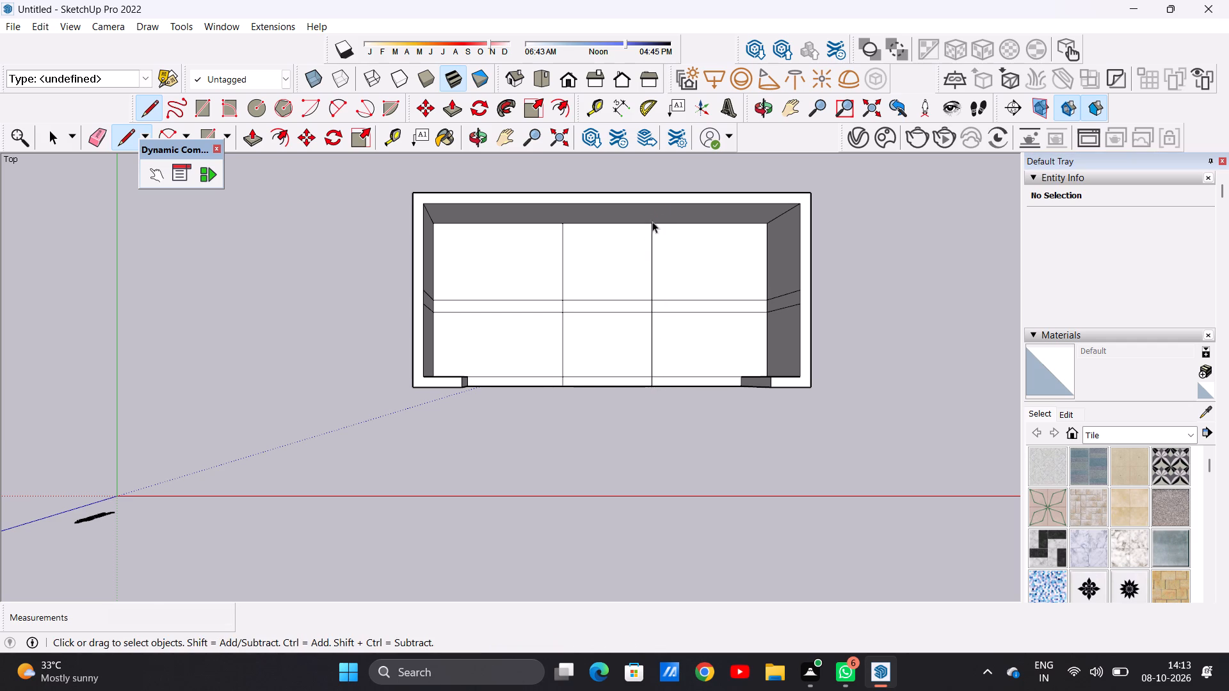
# Erase the segments of the two closely spaced red-axis lines that lie between the two green-axis floor lines.
pyautogui.scroll(-3, 651, 316)
pyautogui.moveTo(639, 394); pyautogui.dragTo(636, 131, button='middle')
pyautogui.moveTo(663, 441); pyautogui.dragTo(625, 377, button='middle')
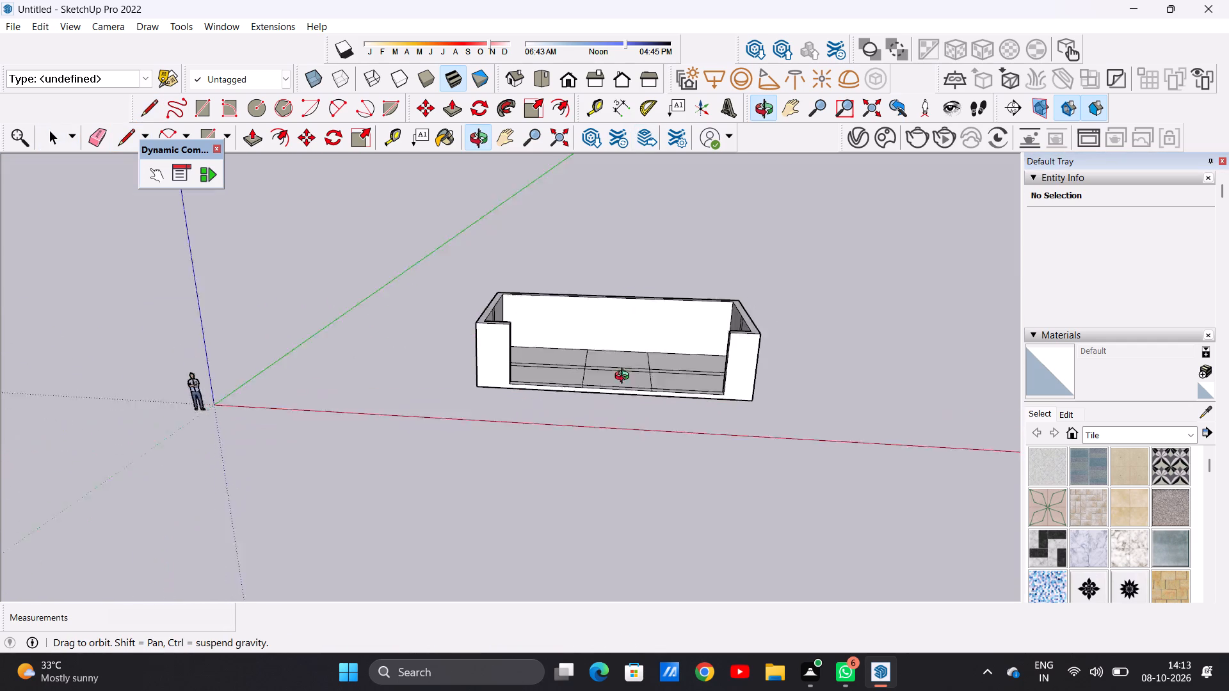
pyautogui.moveTo(625, 377); pyautogui.dragTo(627, 514, button='middle')
pyautogui.moveTo(607, 381); pyautogui.dragTo(620, 484, button='middle')
pyautogui.scroll(6, 650, 370)
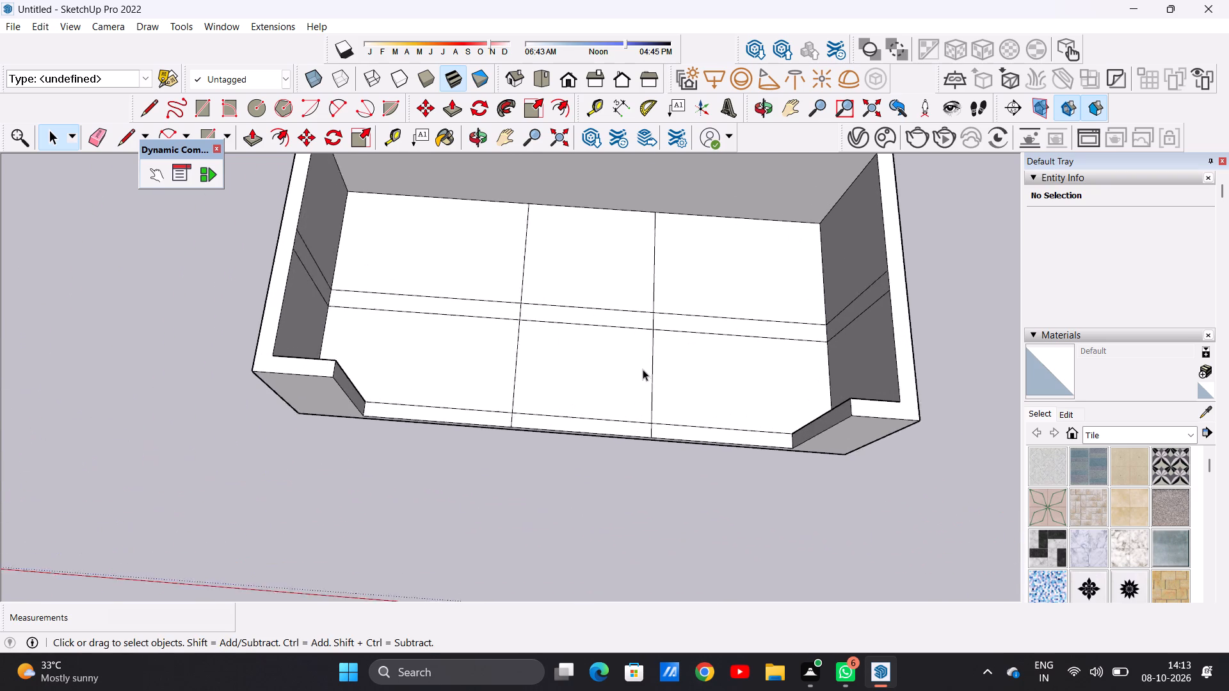
pyautogui.scroll(3, 643, 369)
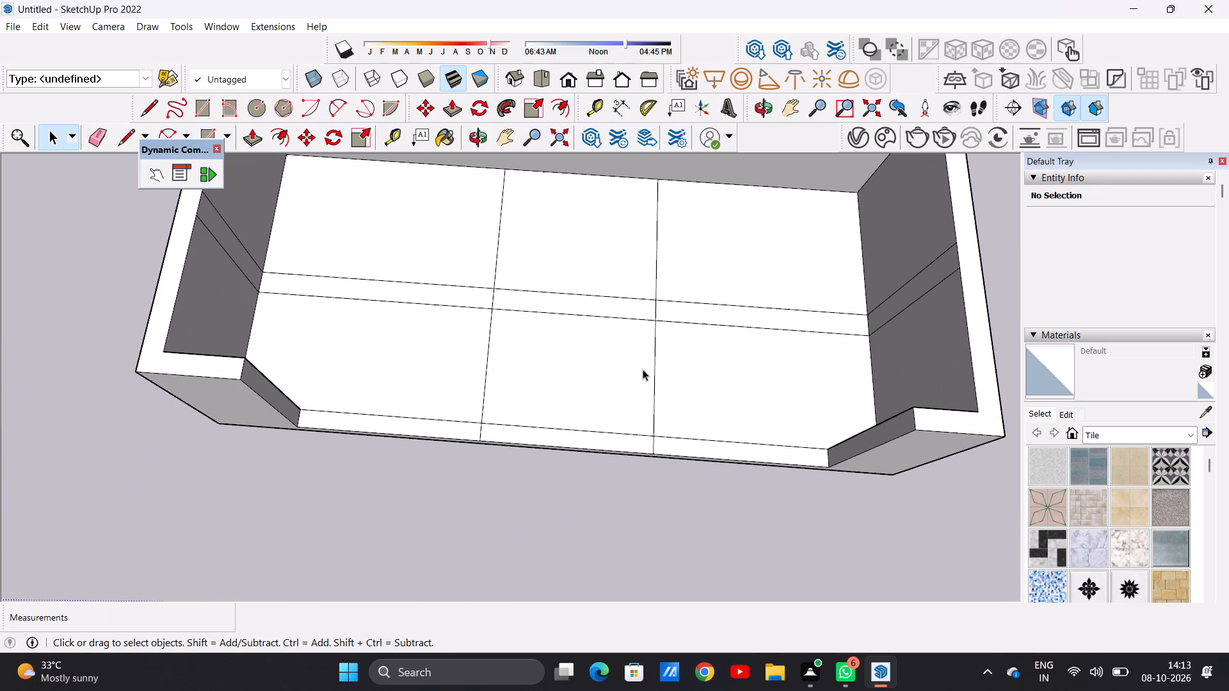
pyautogui.scroll(1, 643, 369)
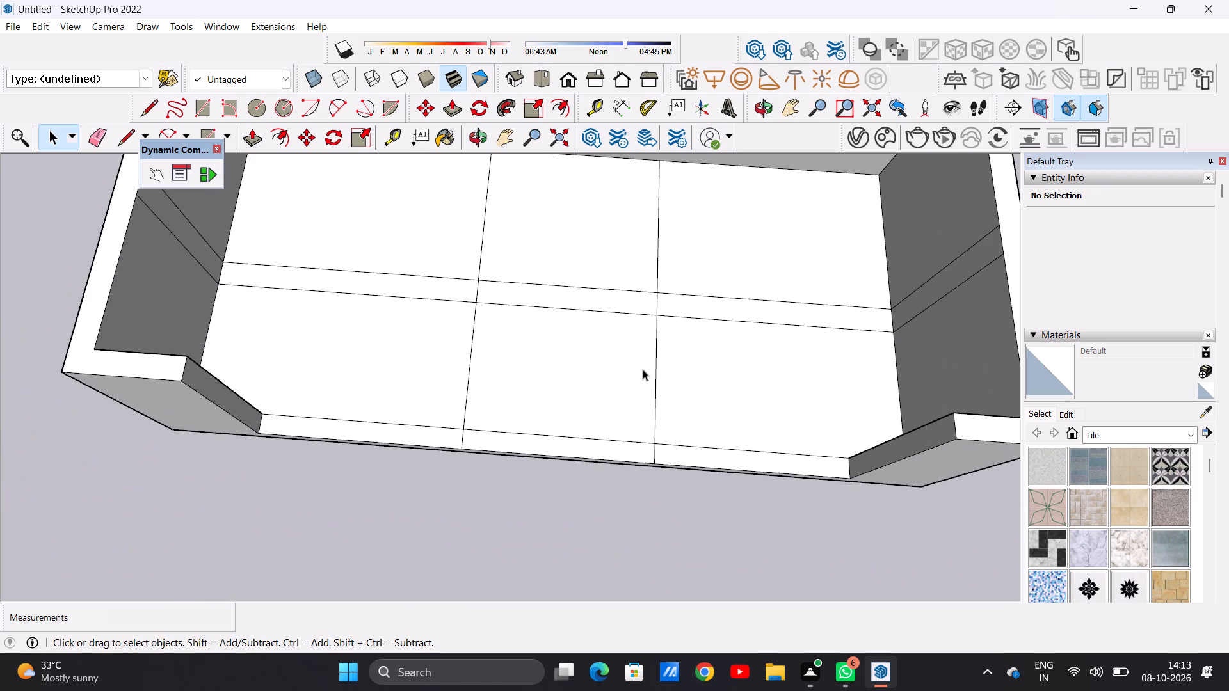
pyautogui.press('e')
pyautogui.moveTo(589, 275); pyautogui.dragTo(586, 331)
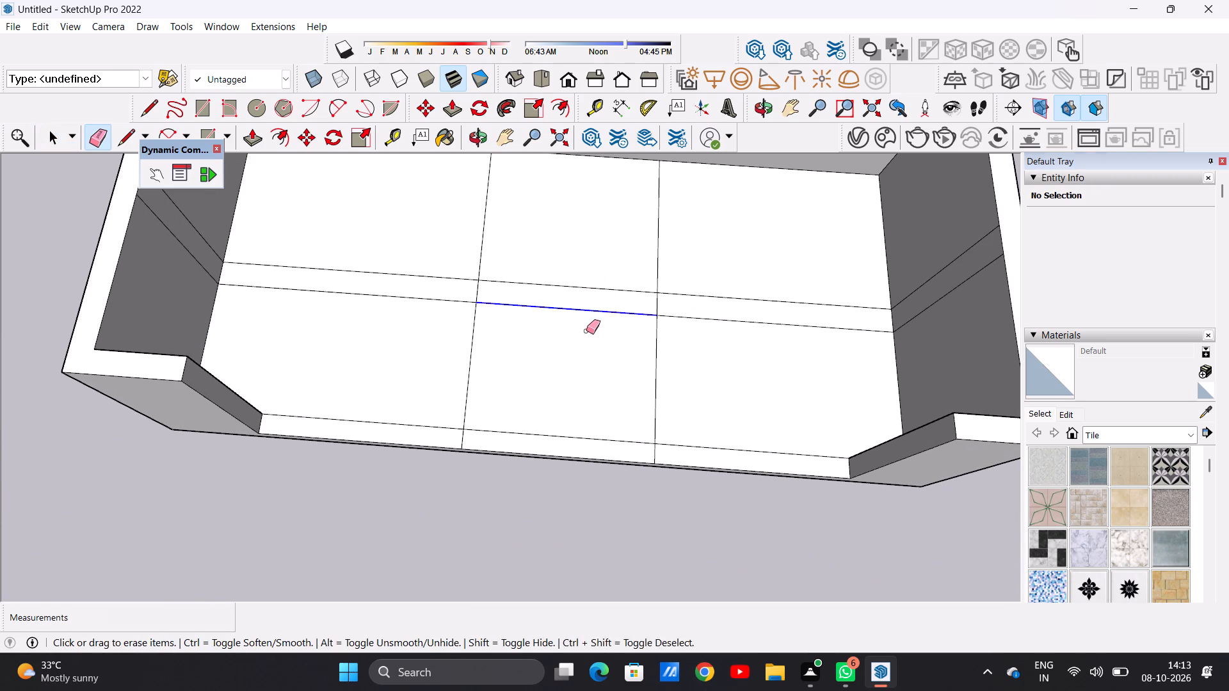
pyautogui.moveTo(586, 331); pyautogui.dragTo(587, 334)
pyautogui.moveTo(579, 257); pyautogui.dragTo(579, 287)
pyautogui.press('space')
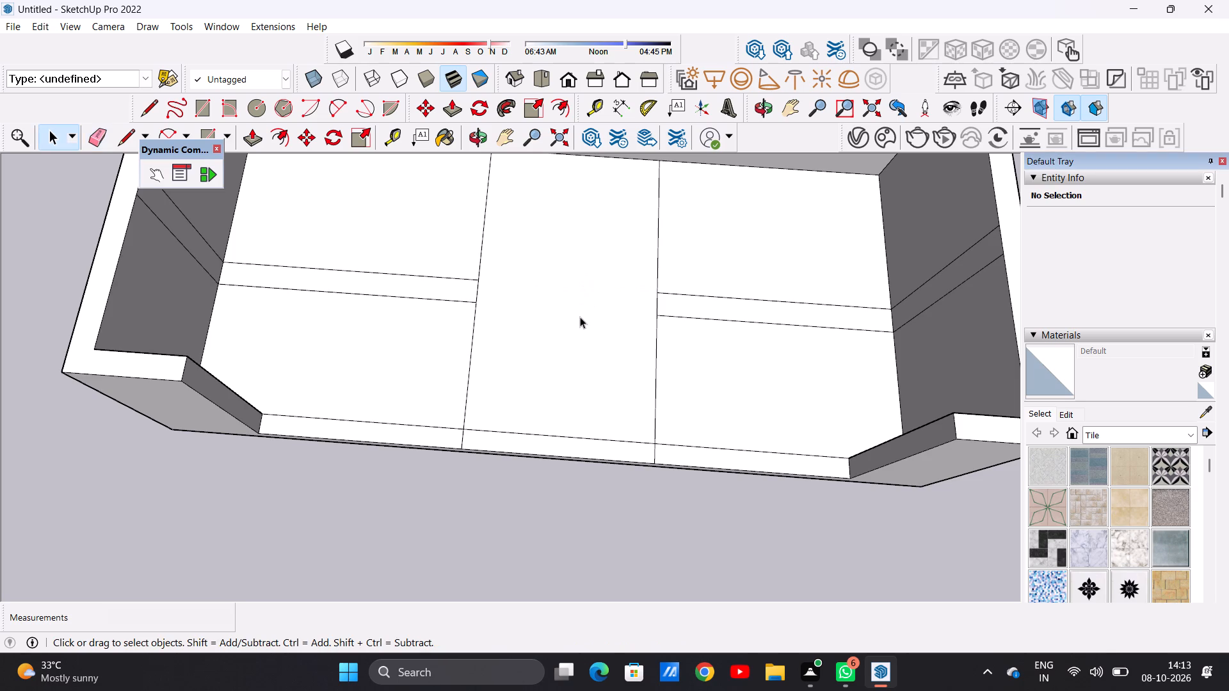
# Push/Pull the narrow partition strip on the building's right side up 10' to the top of the outer walls.
pyautogui.scroll(-7, 584, 342)
pyautogui.scroll(1, 588, 349)
pyautogui.moveTo(609, 397); pyautogui.dragTo(620, 269, button='middle')
pyautogui.scroll(4, 655, 326)
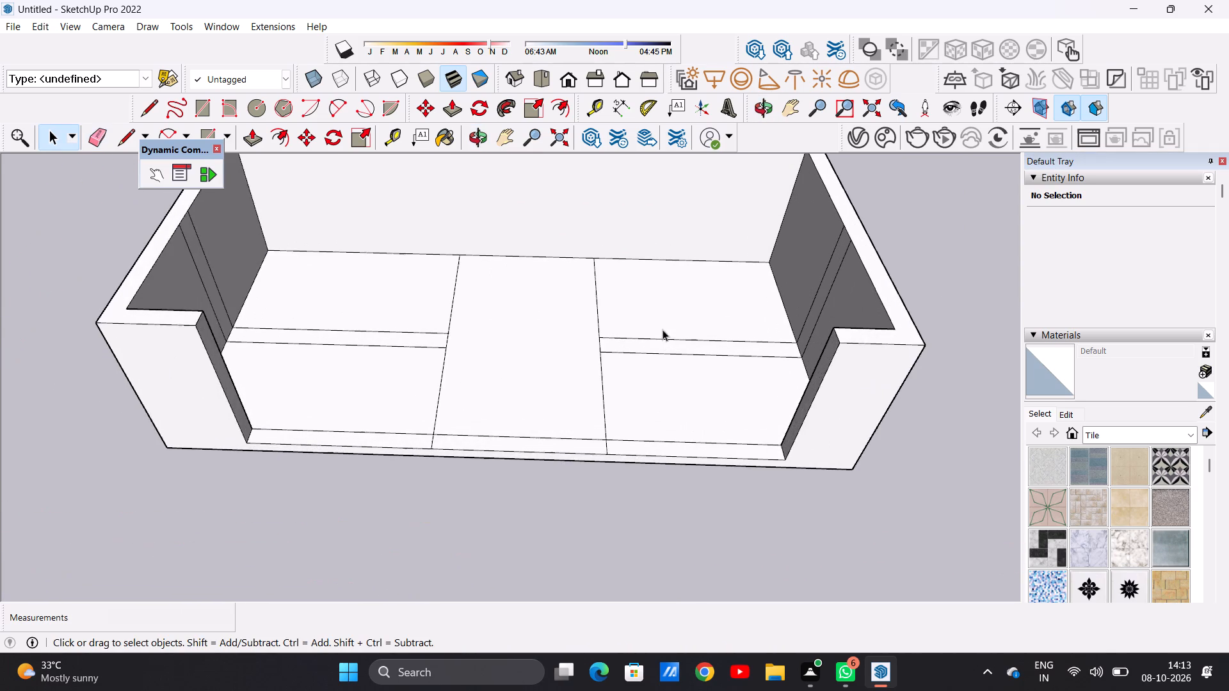
pyautogui.scroll(1, 679, 344)
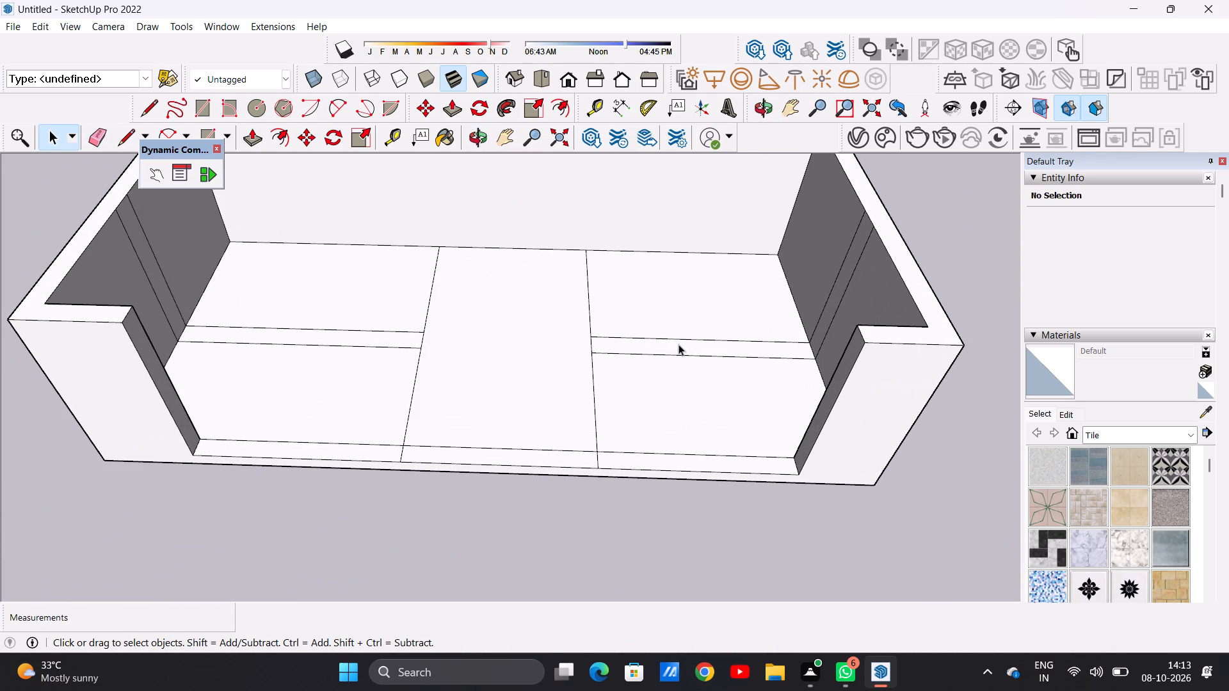
pyautogui.press('p')
pyautogui.scroll(4, 815, 346)
pyautogui.click(805, 354)
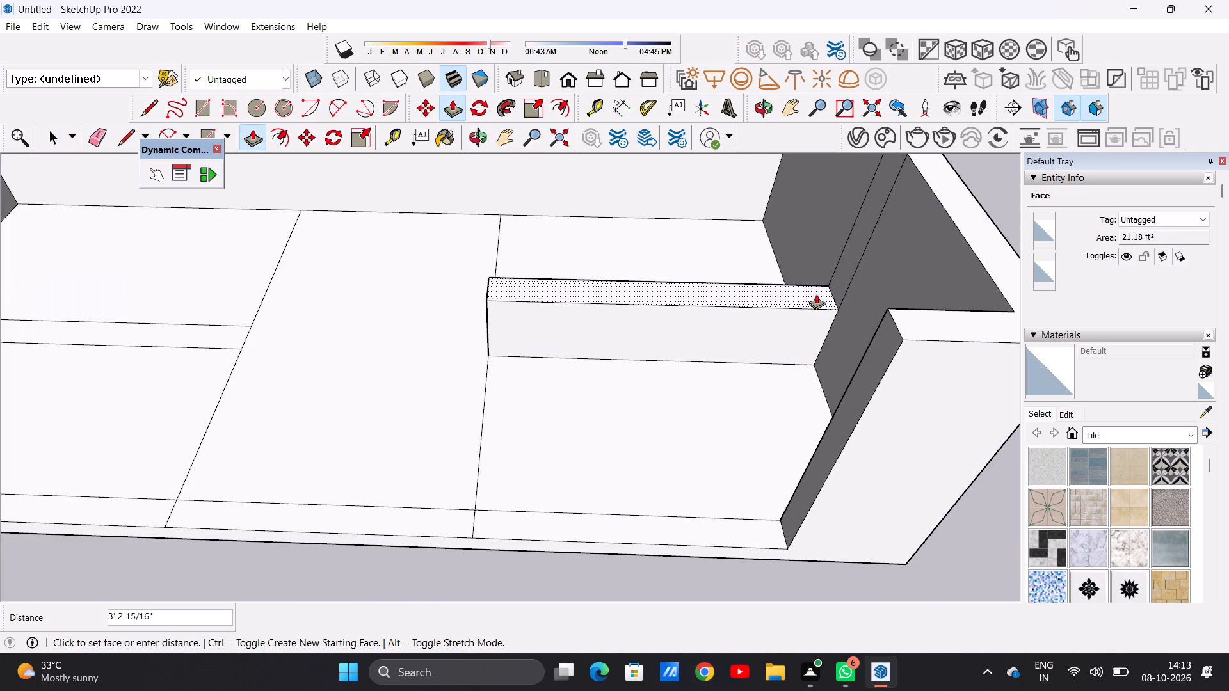
pyautogui.scroll(-7, 818, 311)
pyautogui.scroll(9, 851, 223)
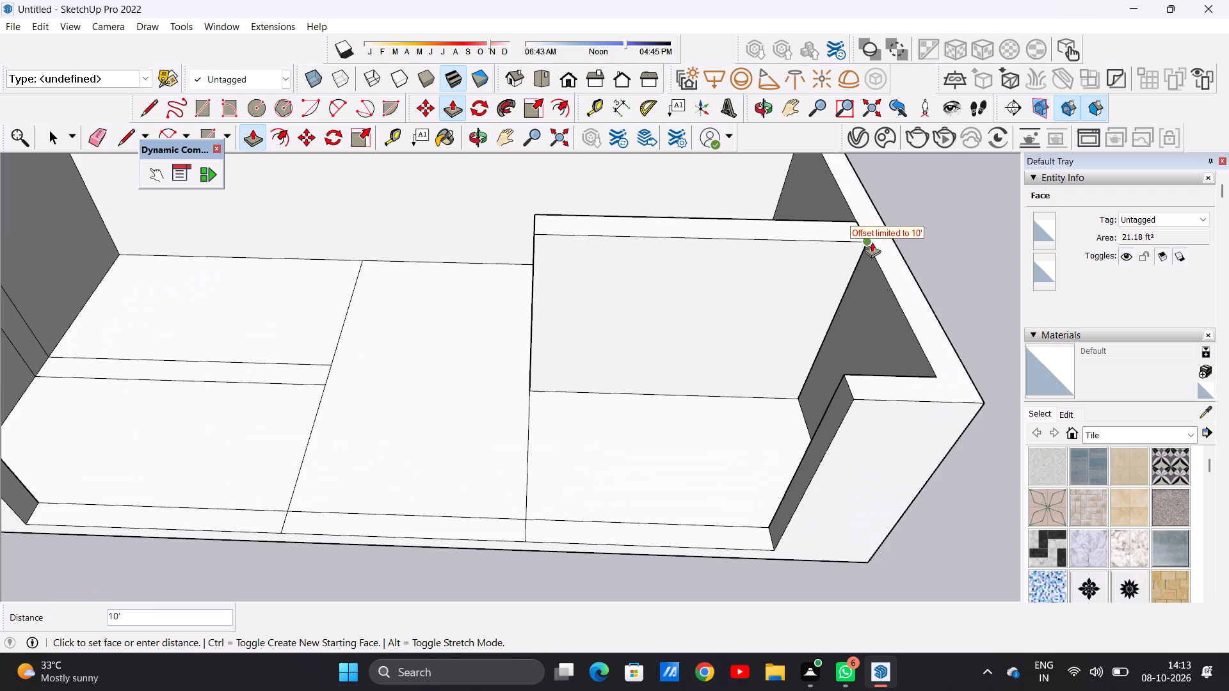
pyautogui.click(872, 242)
# Push/Pull the matching partition strip on the building's left side up 10' to the top of the outer walls.
pyautogui.scroll(-7, 702, 372)
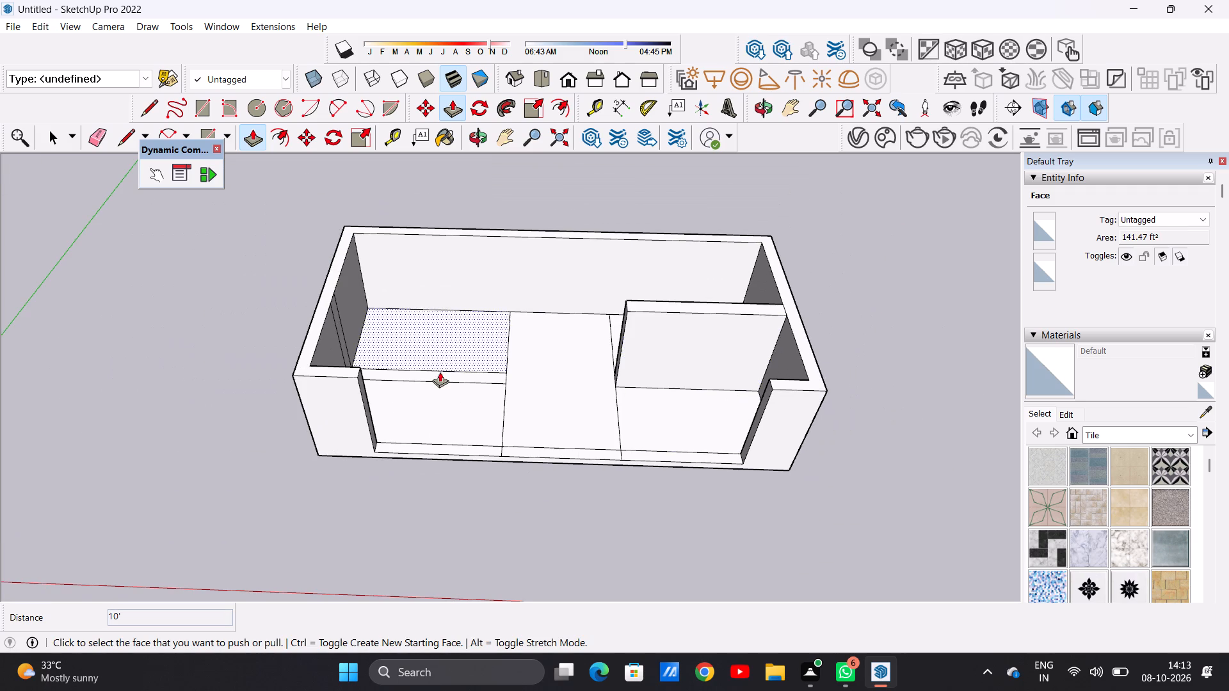
pyautogui.scroll(13, 453, 369)
pyautogui.click(510, 384)
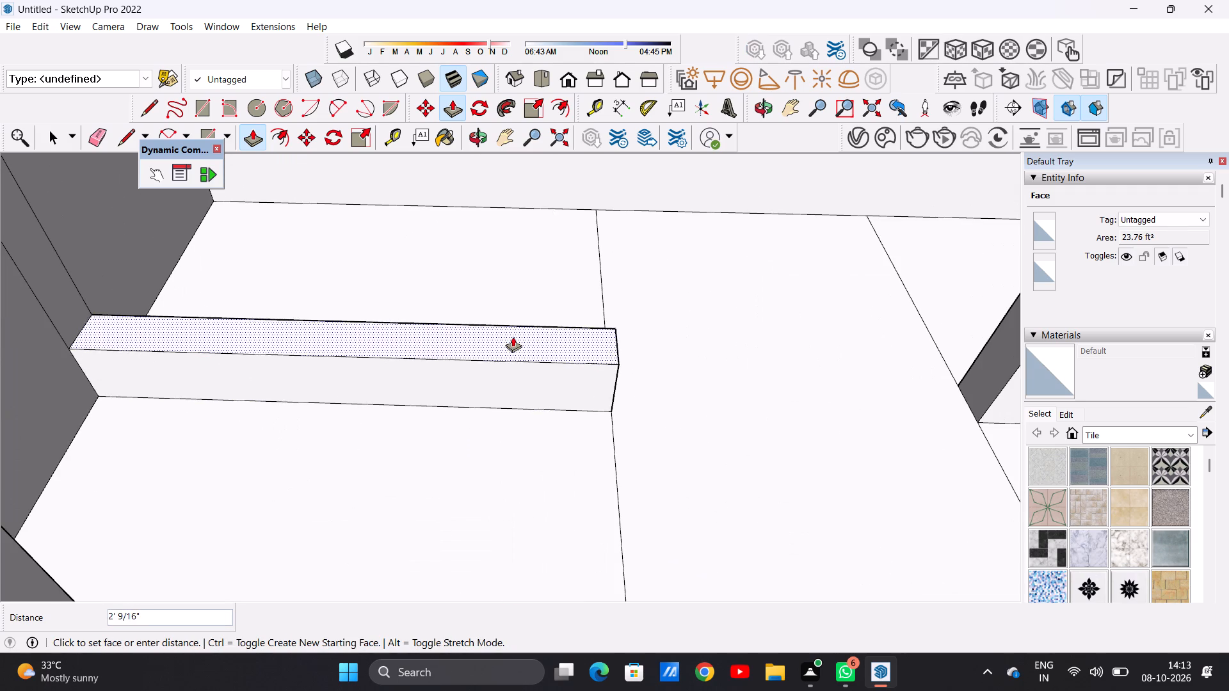
pyautogui.scroll(-12, 512, 344)
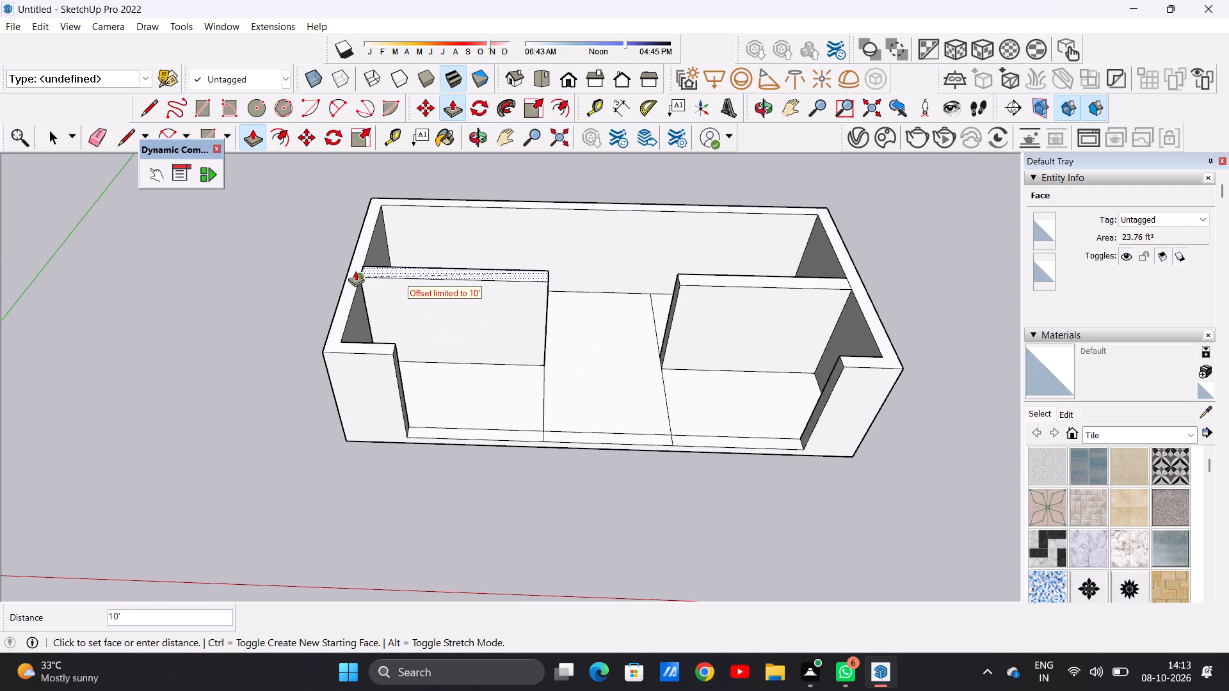
pyautogui.click(362, 273)
pyautogui.press('space')
# Examine the raised outer walls, both partitions and the central floor bay from the front and from above.
pyautogui.scroll(-2, 377, 379)
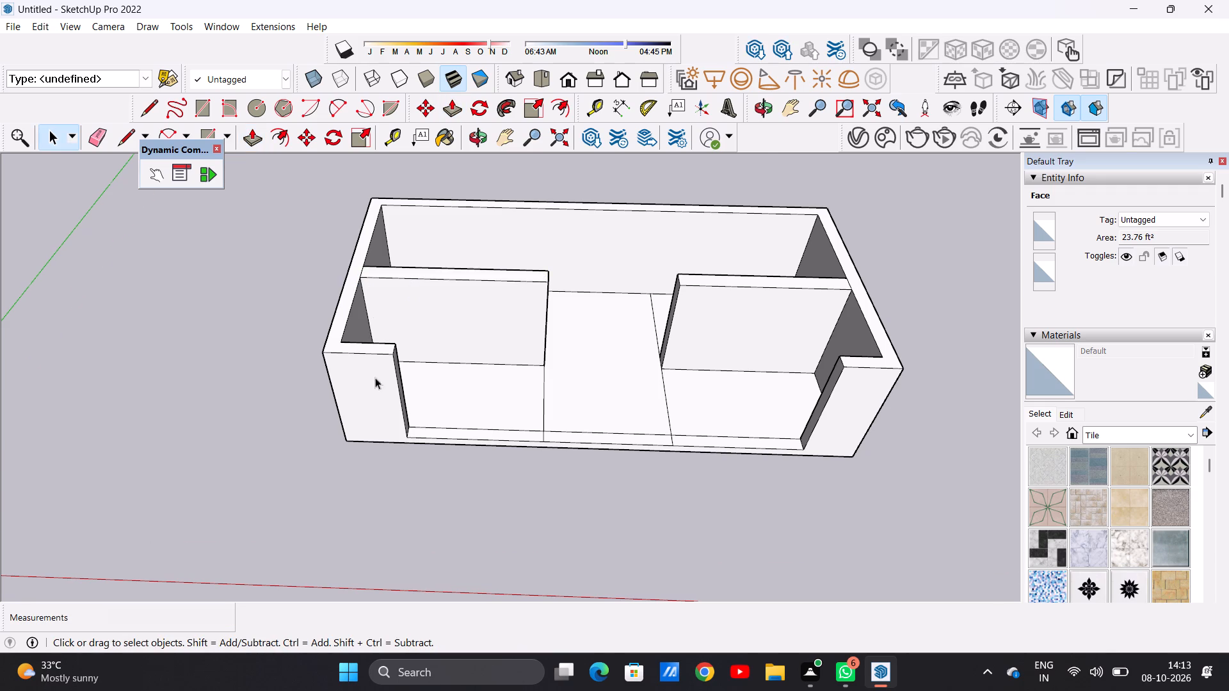
pyautogui.scroll(-5, 375, 377)
pyautogui.moveTo(451, 398); pyautogui.dragTo(458, 248, button='middle')
pyautogui.scroll(5, 469, 336)
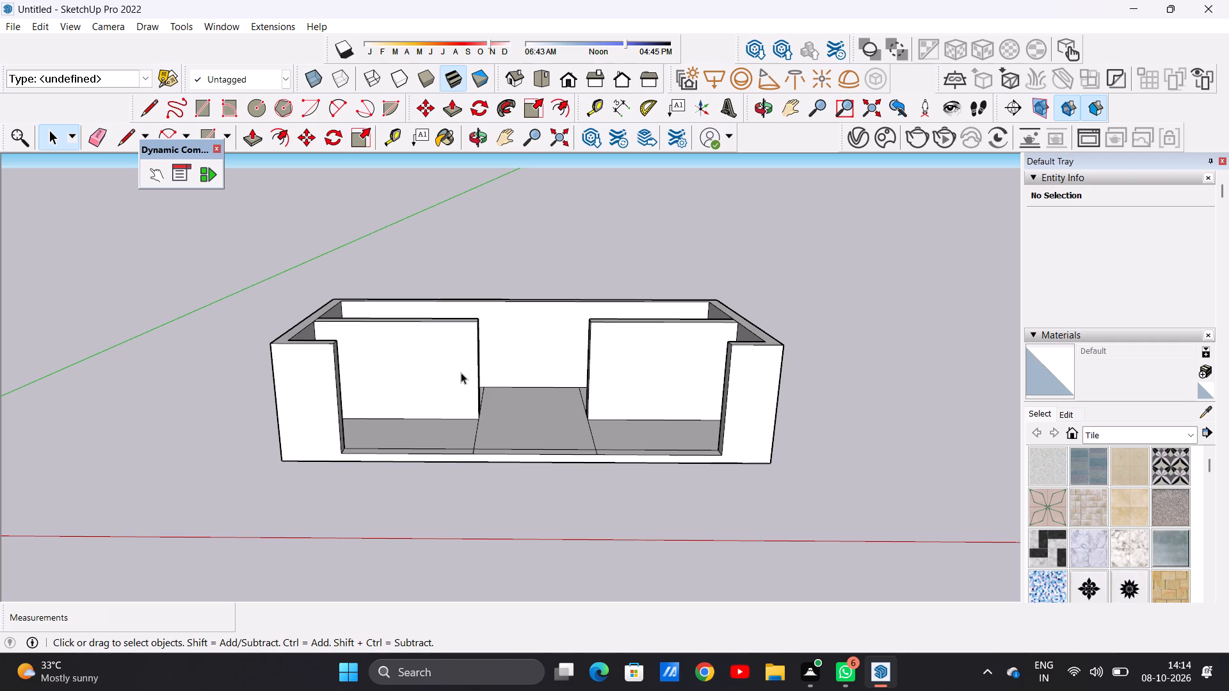
pyautogui.scroll(-5, 455, 461)
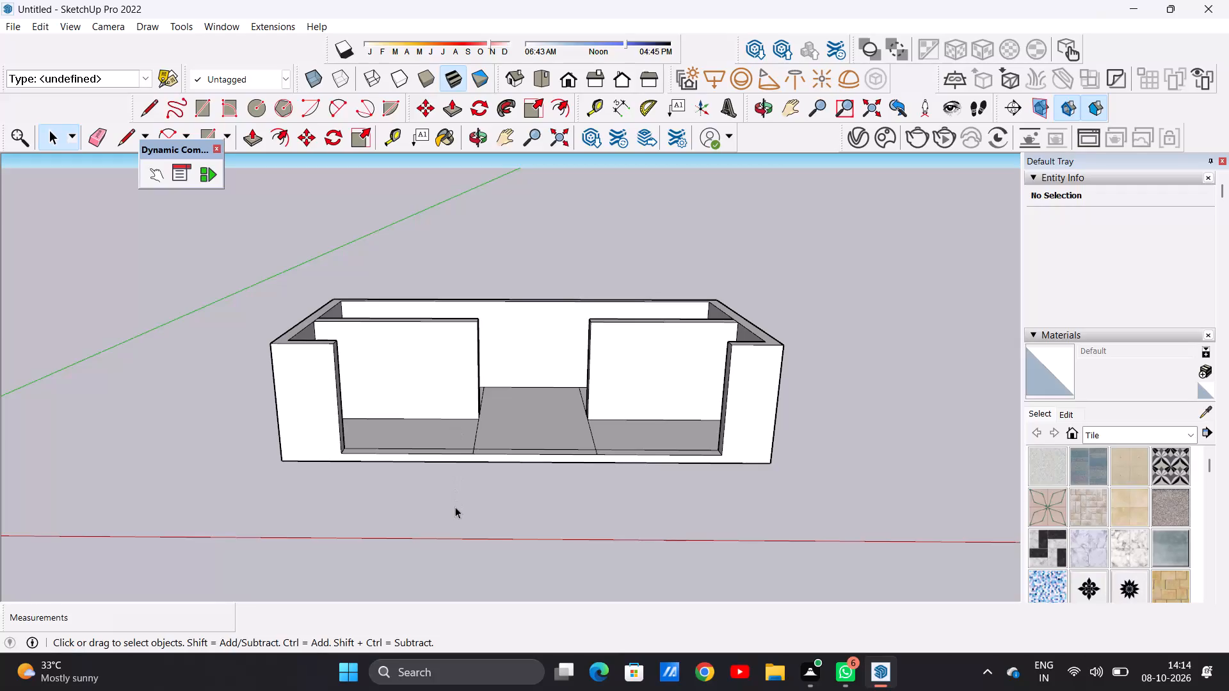
pyautogui.scroll(-2, 455, 507)
pyautogui.scroll(2, 535, 438)
pyautogui.scroll(-1, 536, 435)
pyautogui.scroll(10, 538, 431)
pyautogui.moveTo(536, 416); pyautogui.dragTo(536, 429, button='middle')
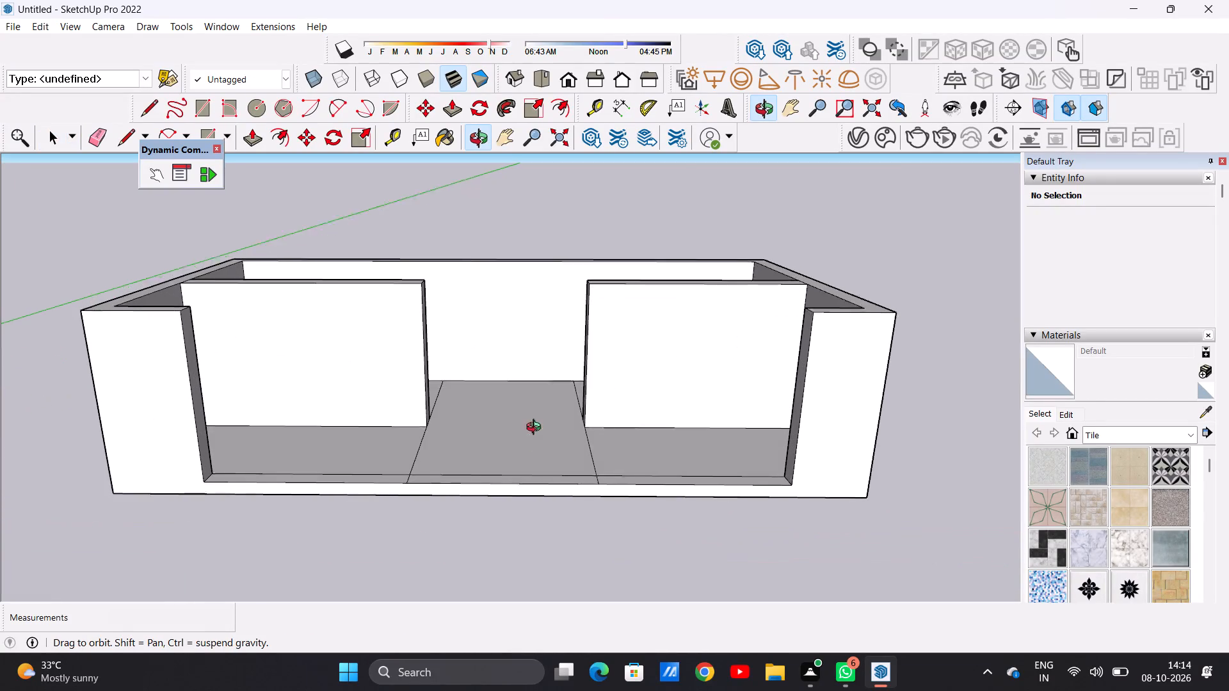
pyautogui.moveTo(536, 429); pyautogui.dragTo(532, 536, button='middle')
pyautogui.scroll(-3, 545, 481)
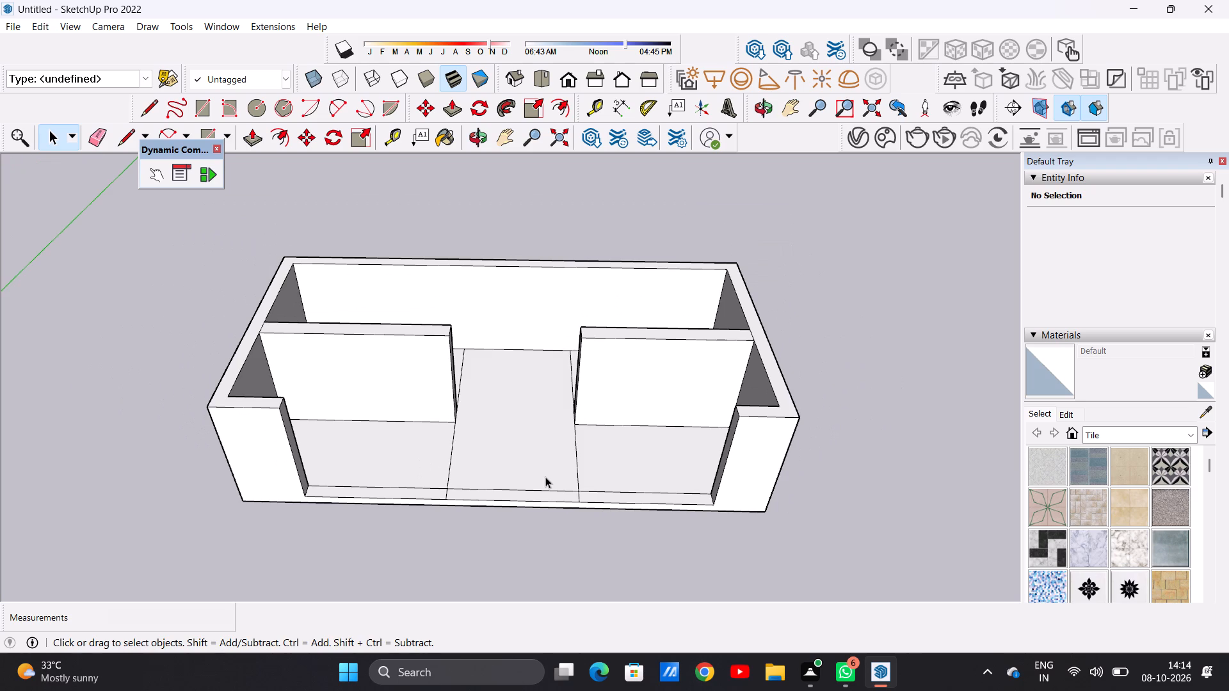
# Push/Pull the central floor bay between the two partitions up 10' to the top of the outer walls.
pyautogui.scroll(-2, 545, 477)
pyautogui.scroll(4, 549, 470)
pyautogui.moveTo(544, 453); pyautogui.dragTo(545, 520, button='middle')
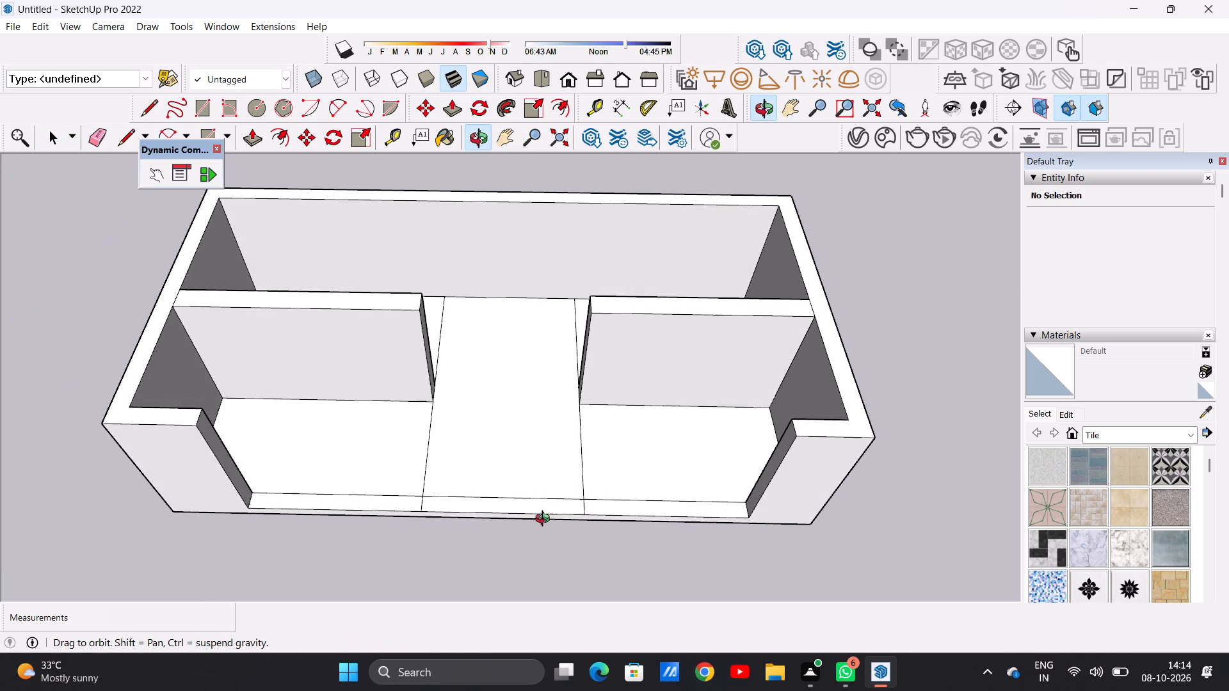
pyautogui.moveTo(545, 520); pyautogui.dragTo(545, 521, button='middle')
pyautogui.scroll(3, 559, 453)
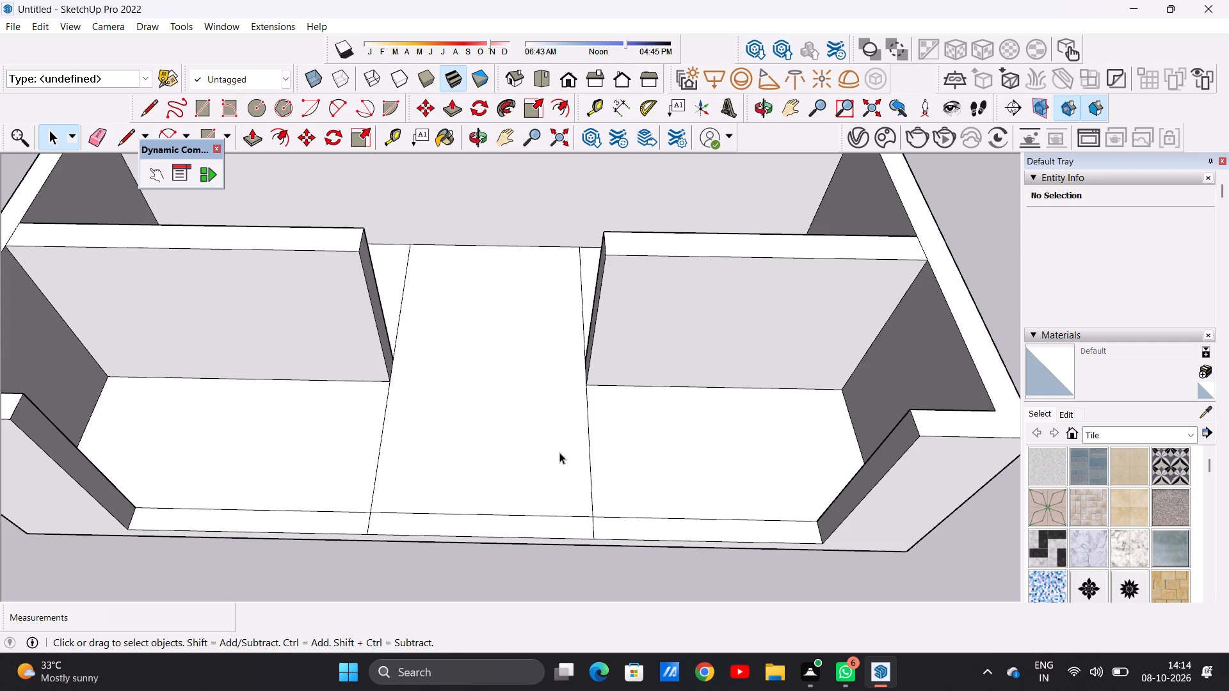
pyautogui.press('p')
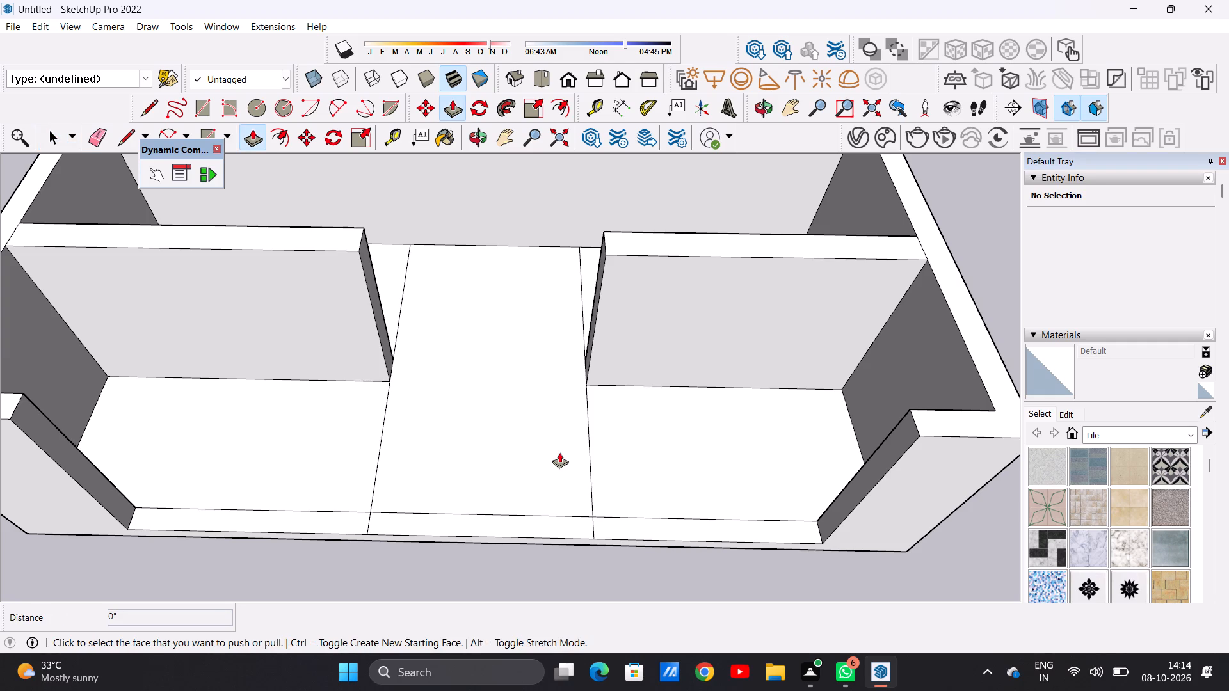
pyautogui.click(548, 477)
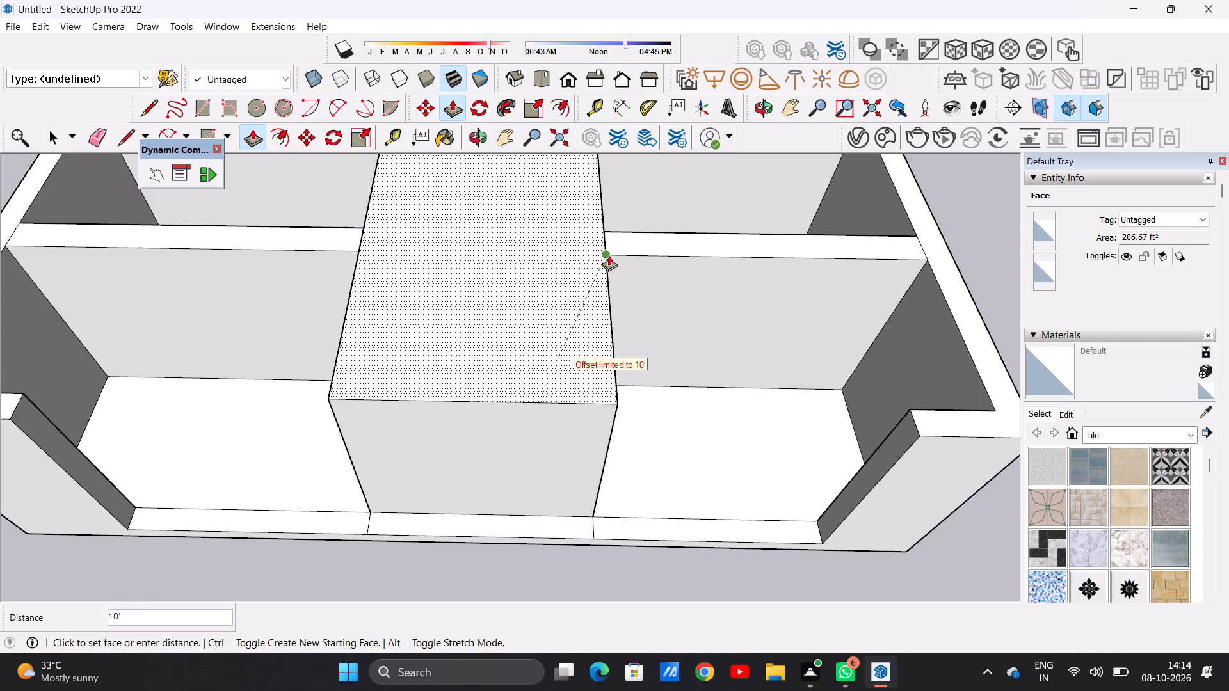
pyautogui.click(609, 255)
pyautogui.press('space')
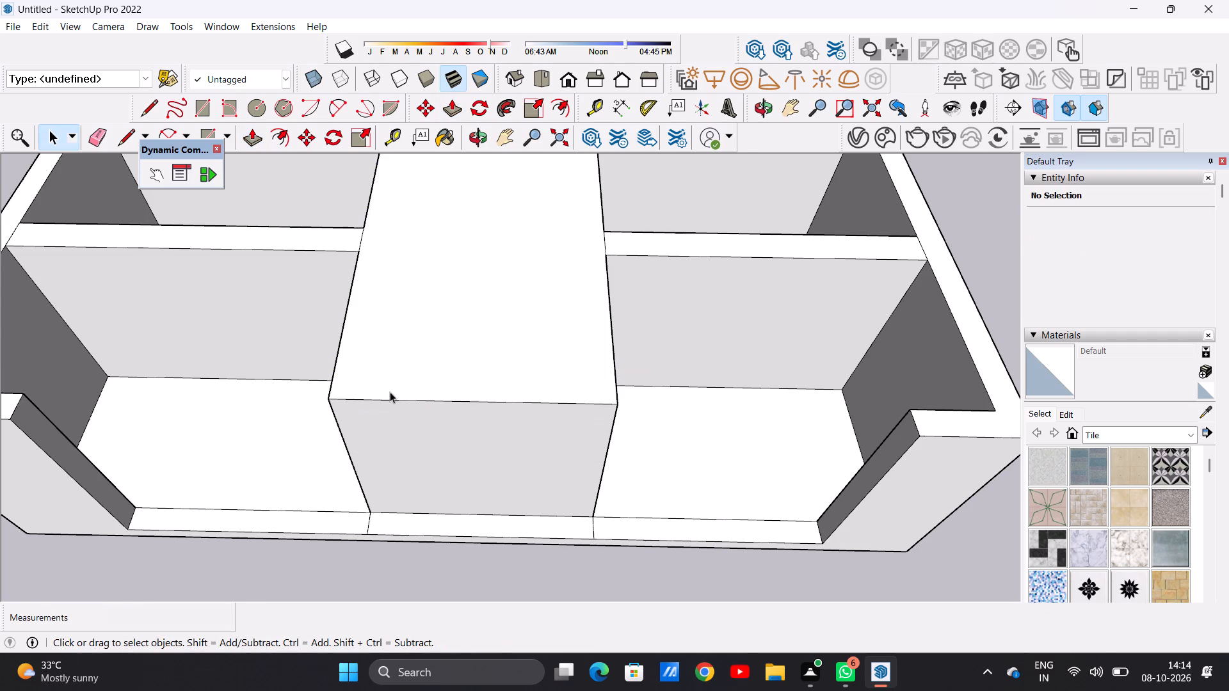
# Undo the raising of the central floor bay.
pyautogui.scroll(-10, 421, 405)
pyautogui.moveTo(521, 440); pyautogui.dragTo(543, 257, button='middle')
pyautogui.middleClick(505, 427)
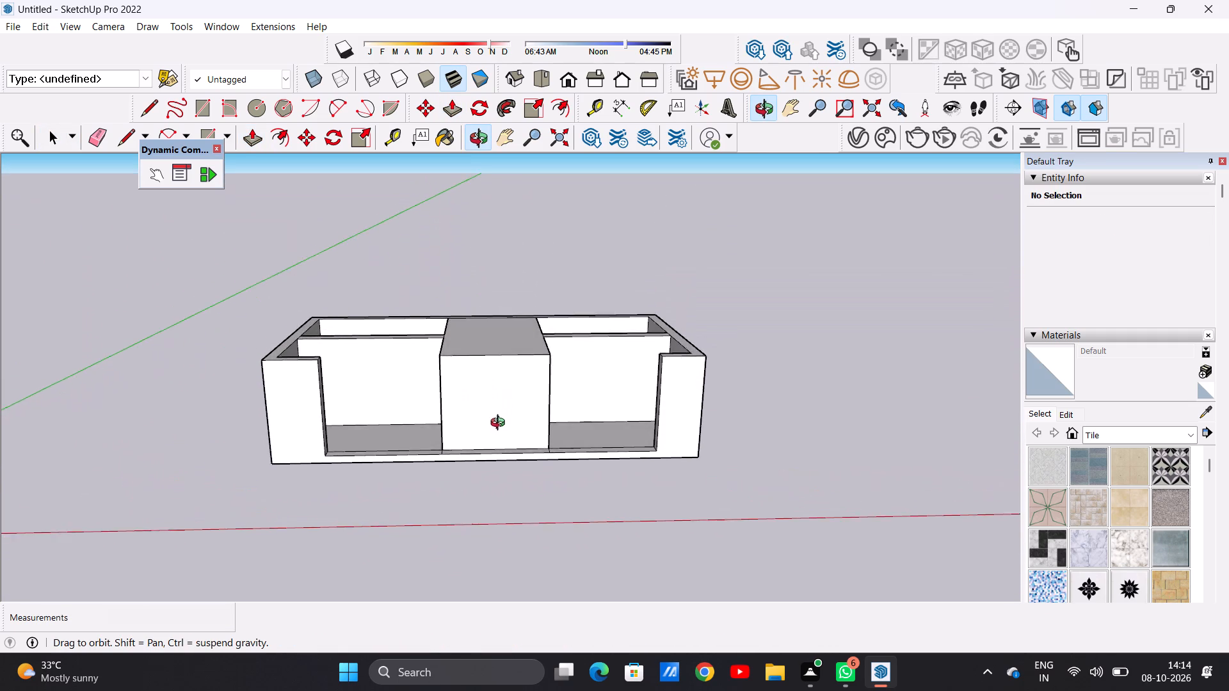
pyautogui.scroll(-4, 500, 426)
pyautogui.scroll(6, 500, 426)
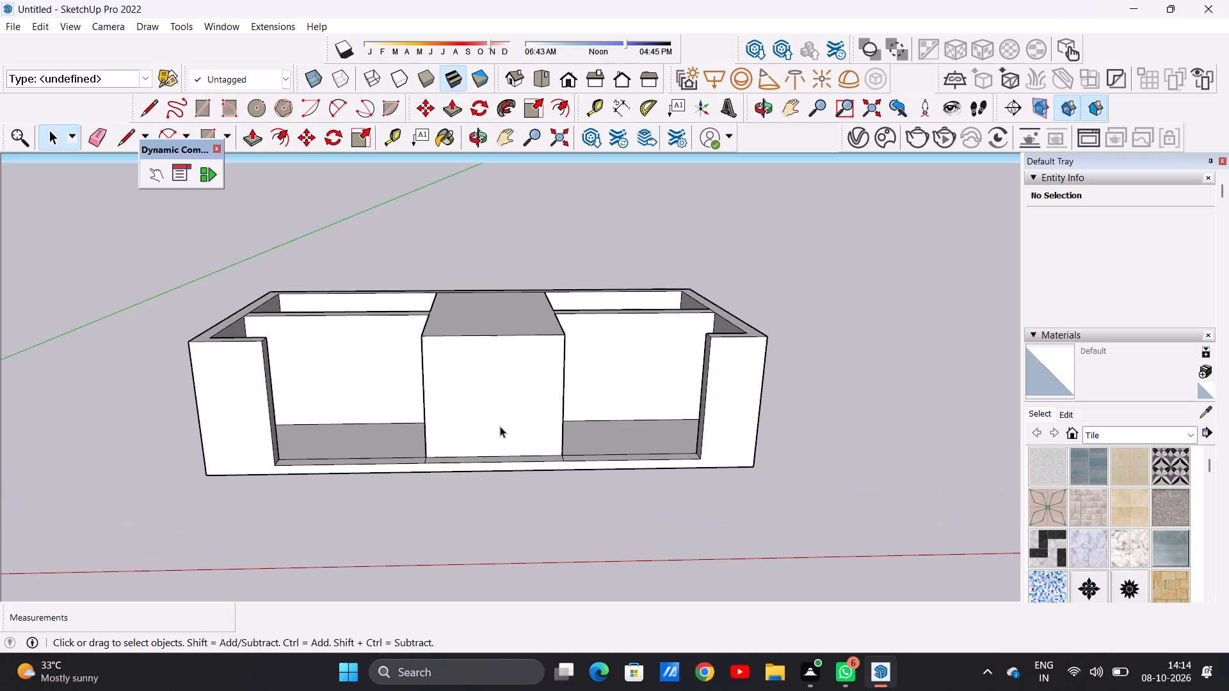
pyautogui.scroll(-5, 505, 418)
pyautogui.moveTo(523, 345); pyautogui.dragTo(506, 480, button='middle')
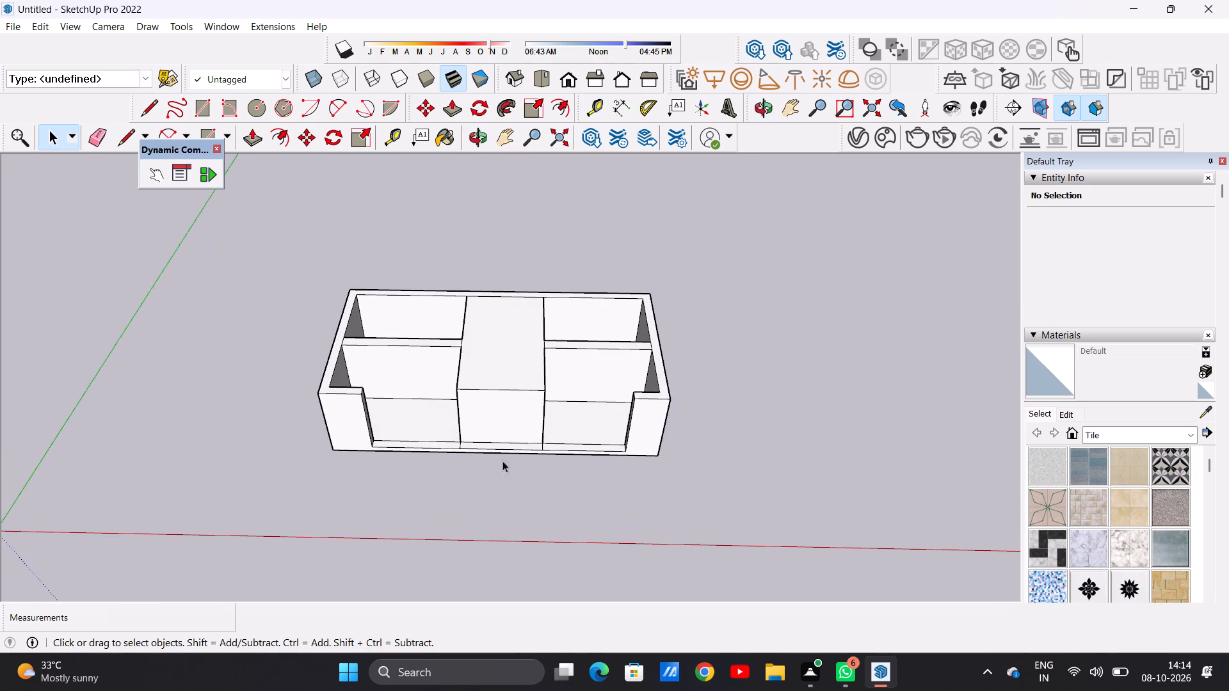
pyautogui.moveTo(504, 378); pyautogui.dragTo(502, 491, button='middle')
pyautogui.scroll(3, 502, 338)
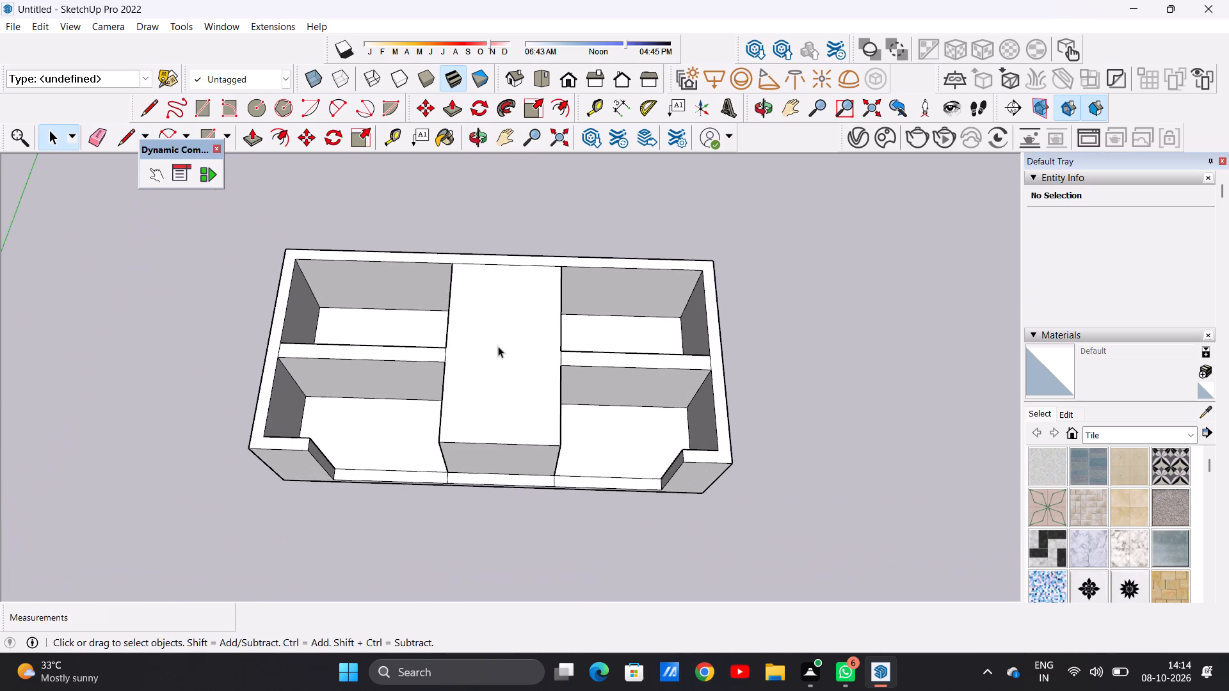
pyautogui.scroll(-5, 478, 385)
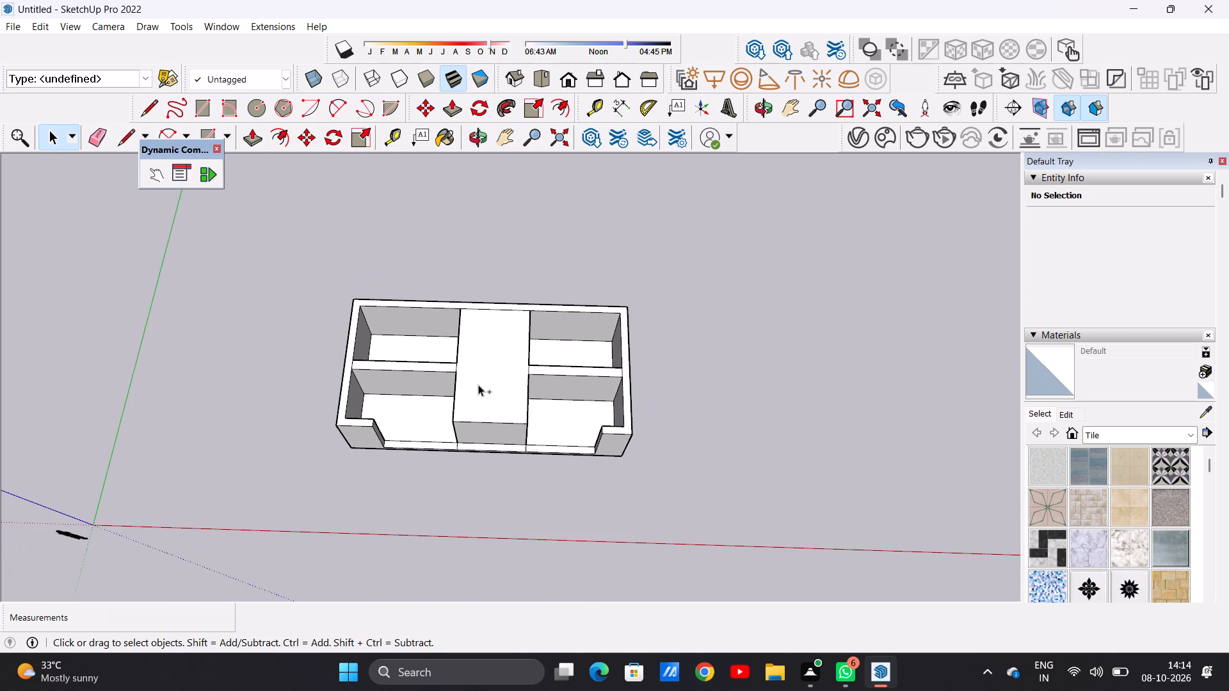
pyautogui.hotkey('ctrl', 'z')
# Examine the open gap between the two partitions and the central floor bay from above.
pyautogui.scroll(4, 482, 411)
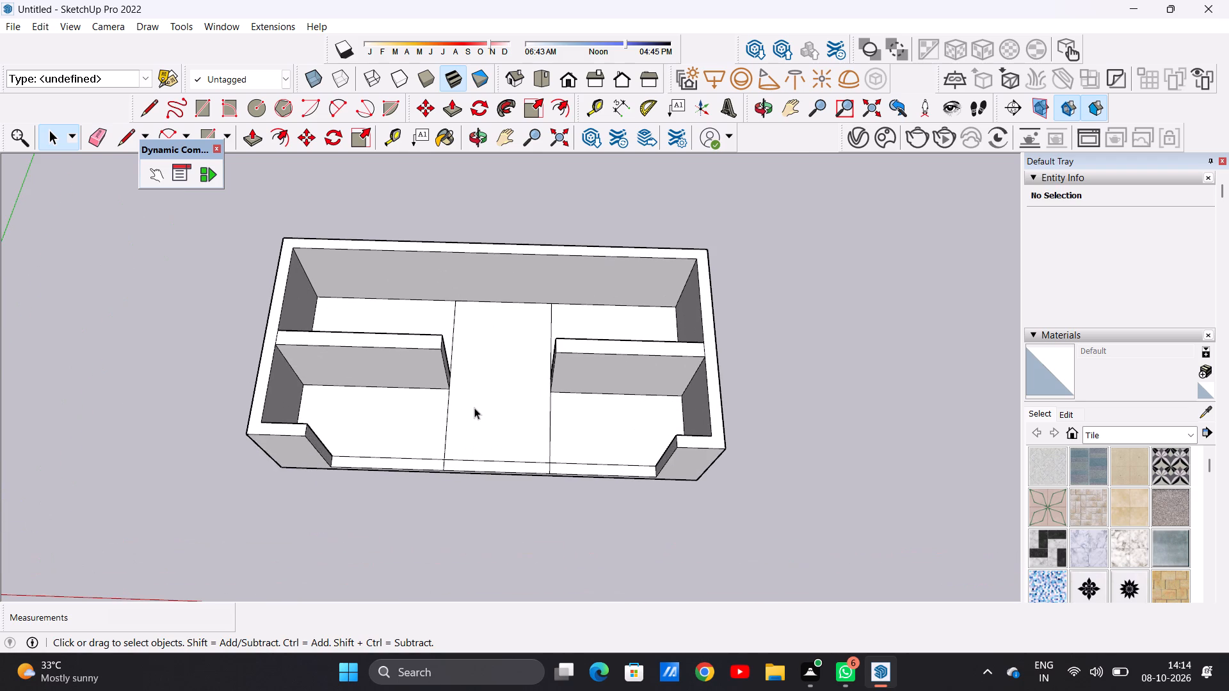
pyautogui.scroll(2, 474, 408)
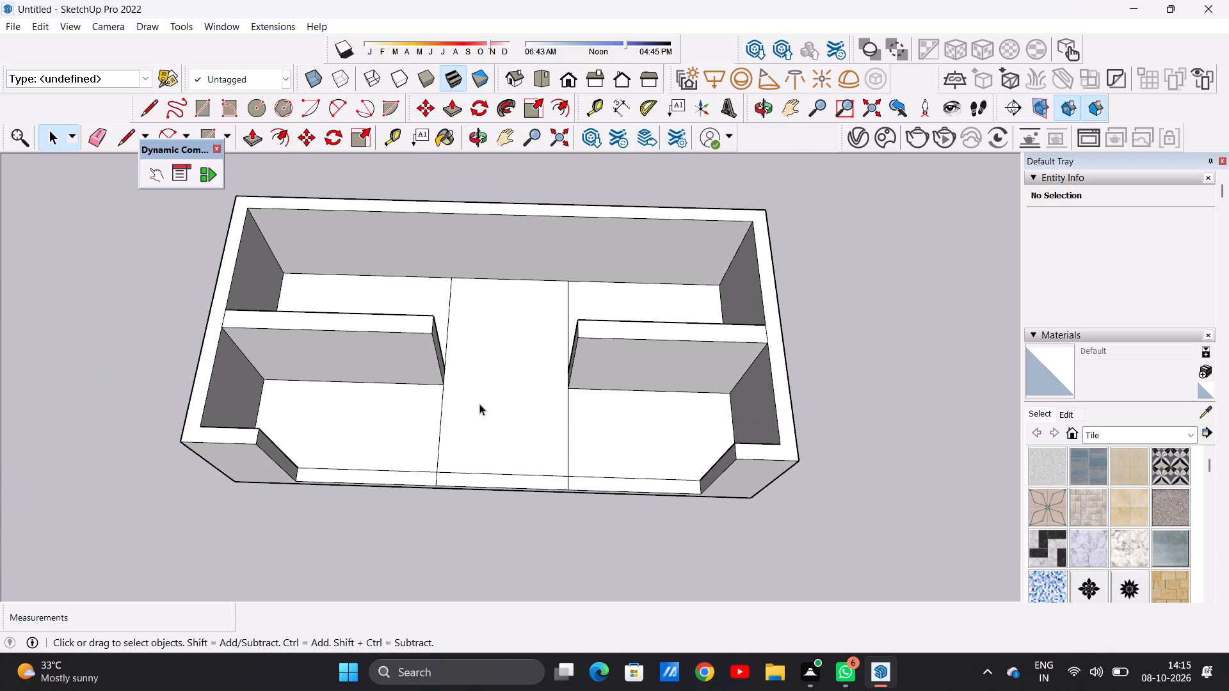
pyautogui.scroll(-2, 471, 410)
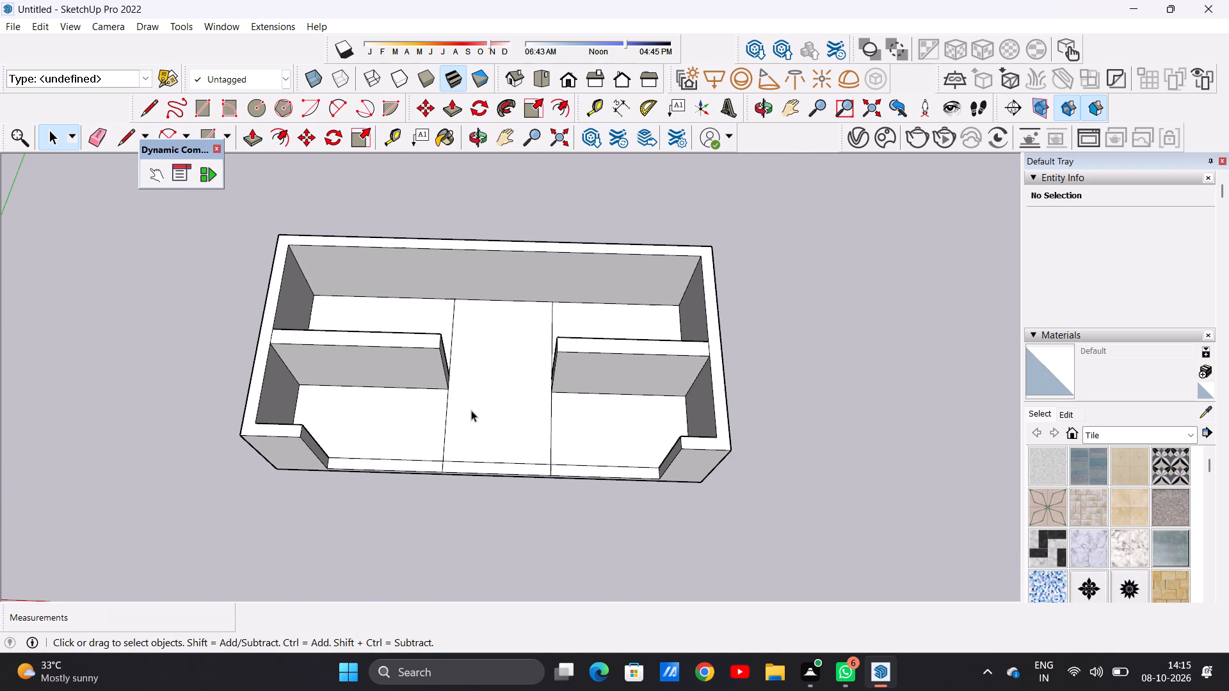
pyautogui.scroll(-1, 471, 410)
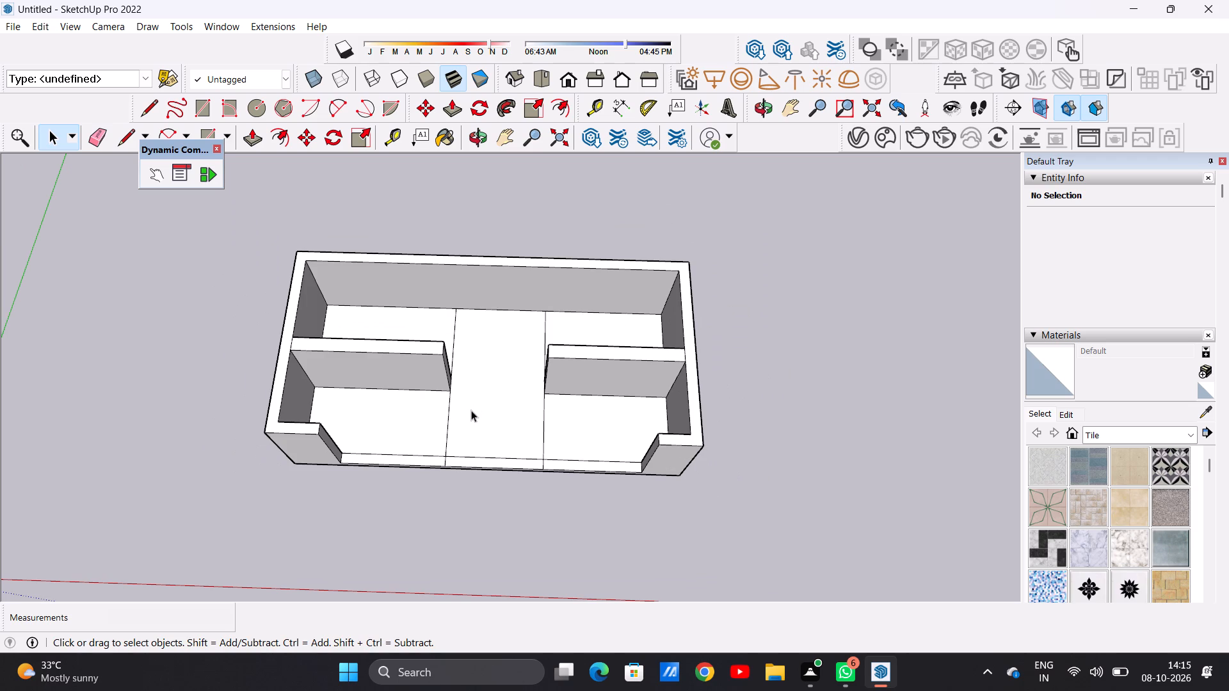
pyautogui.scroll(-17, 517, 410)
pyautogui.scroll(9, 490, 407)
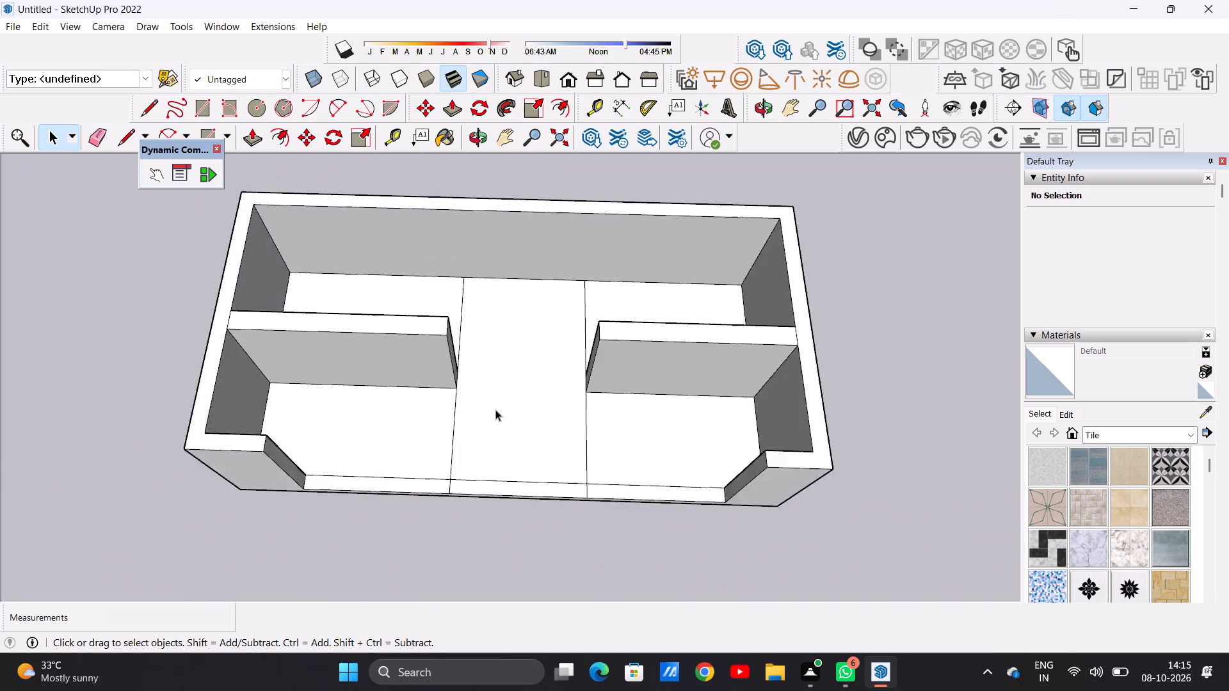
pyautogui.scroll(7, 495, 409)
pyautogui.moveTo(502, 467); pyautogui.dragTo(504, 457, button='middle')
pyautogui.scroll(-2, 518, 470)
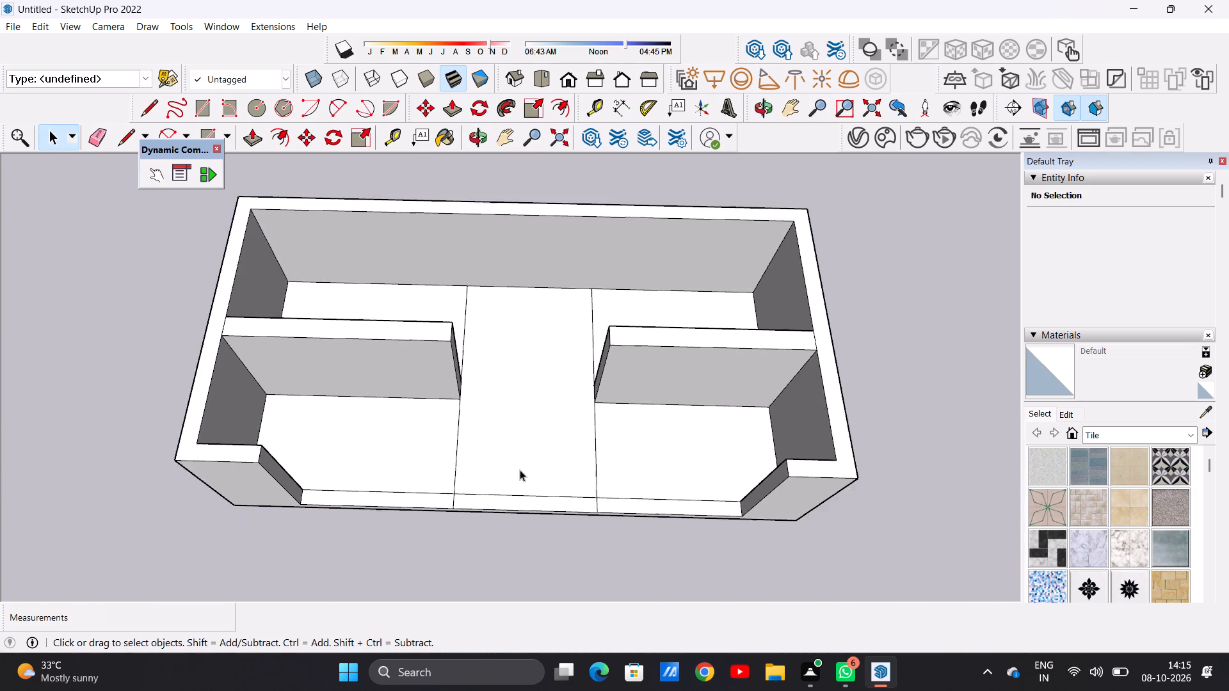
pyautogui.scroll(-3, 520, 470)
pyautogui.scroll(3, 538, 445)
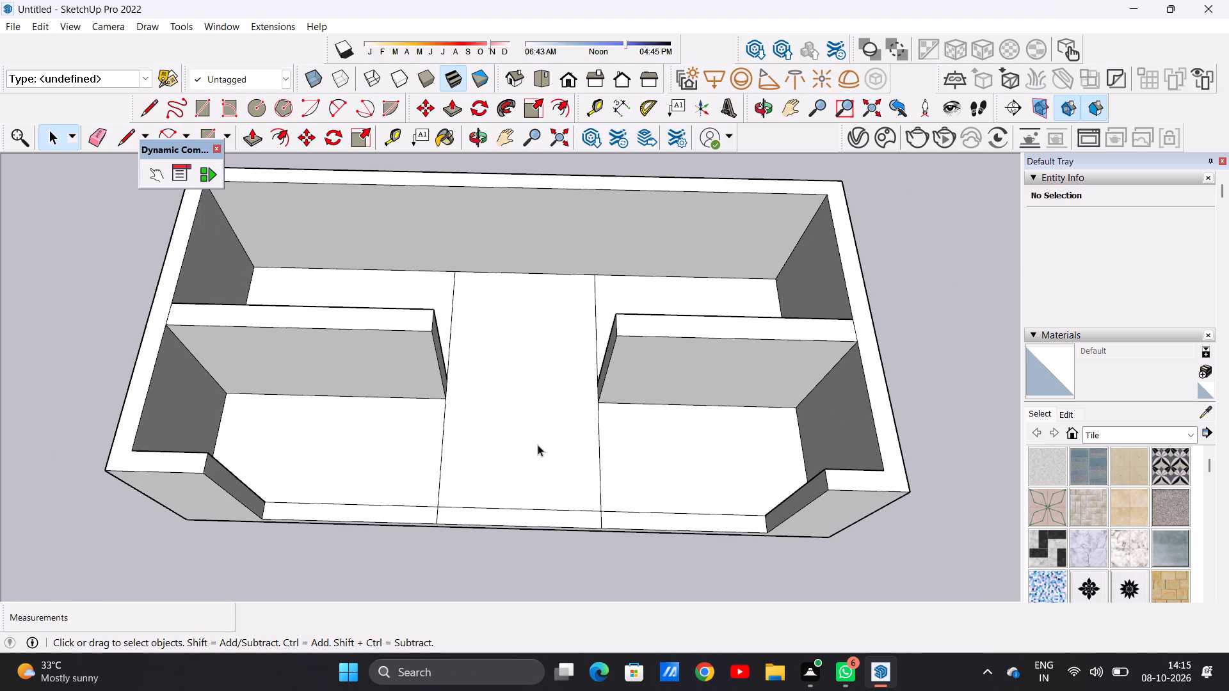
pyautogui.scroll(-2, 542, 402)
pyautogui.scroll(11, 554, 397)
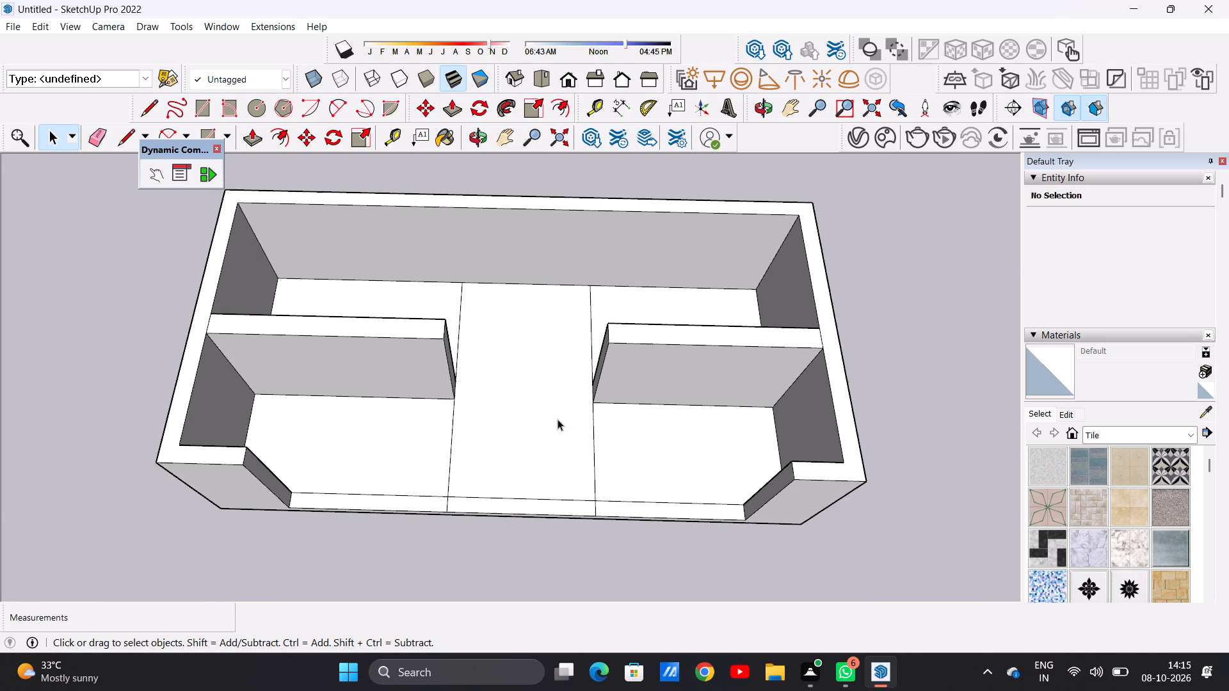
# Draw two parallel floor lines about 11' long across the central bay, joining the corners of the facing partition ends.
pyautogui.scroll(2, 558, 419)
pyautogui.press('l')
pyautogui.scroll(6, 494, 369)
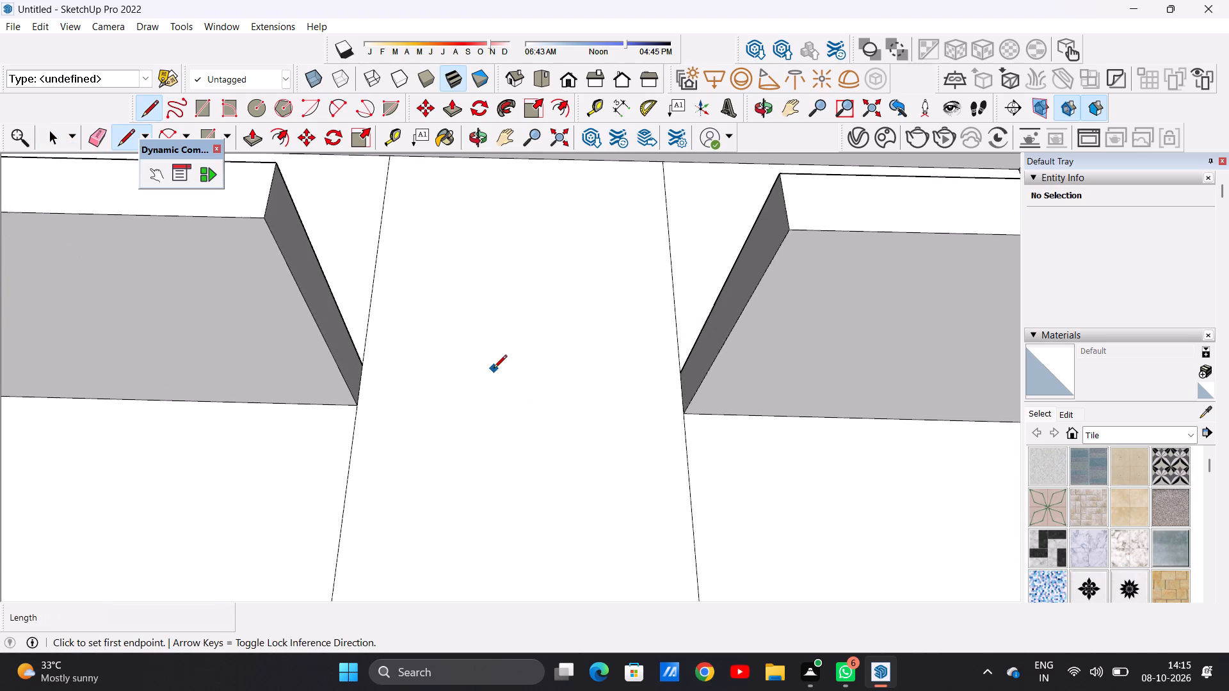
pyautogui.click(346, 366)
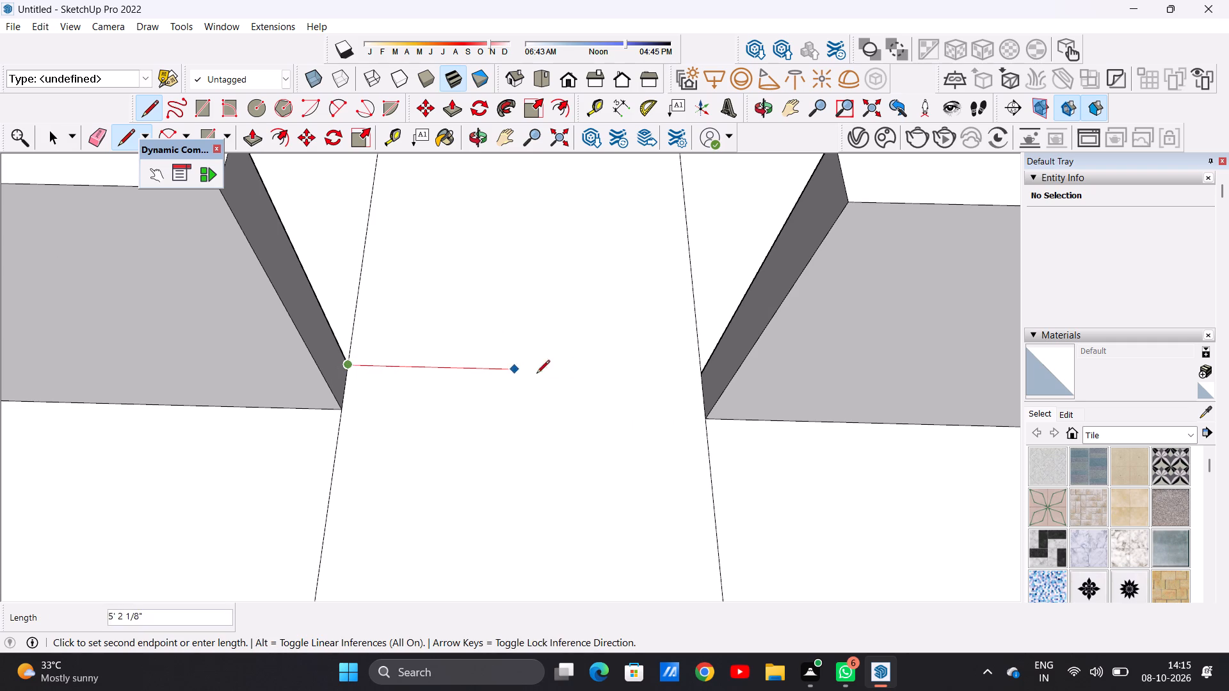
pyautogui.click(705, 376)
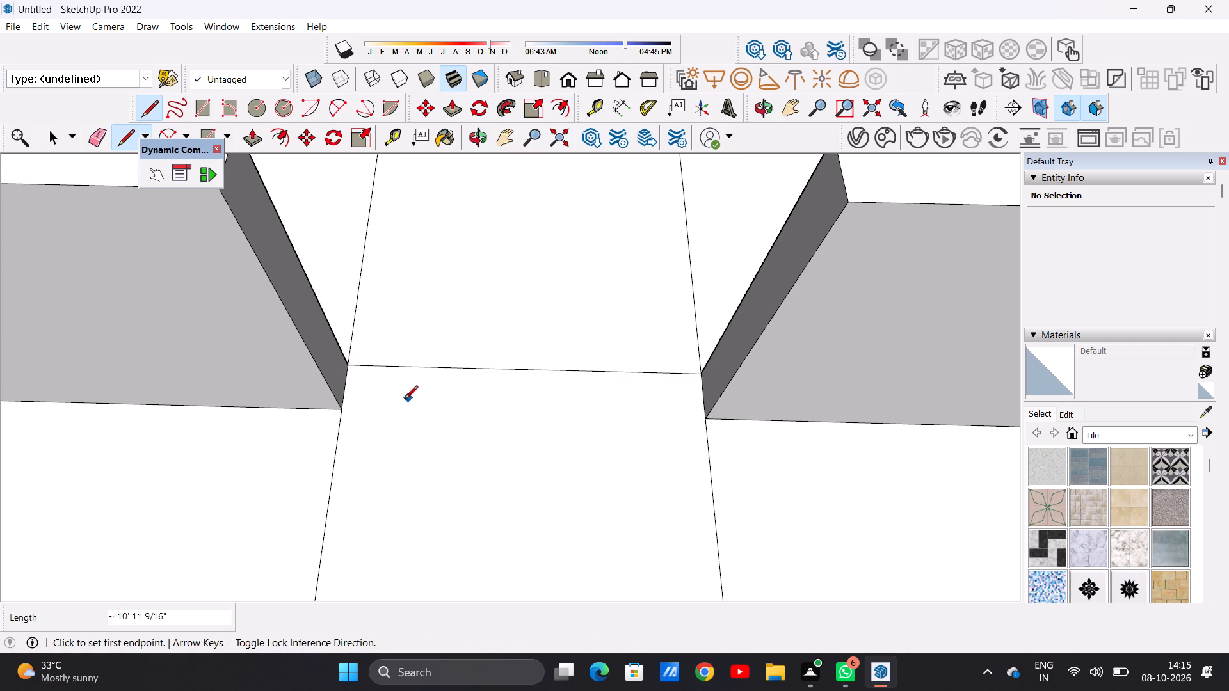
pyautogui.click(339, 411)
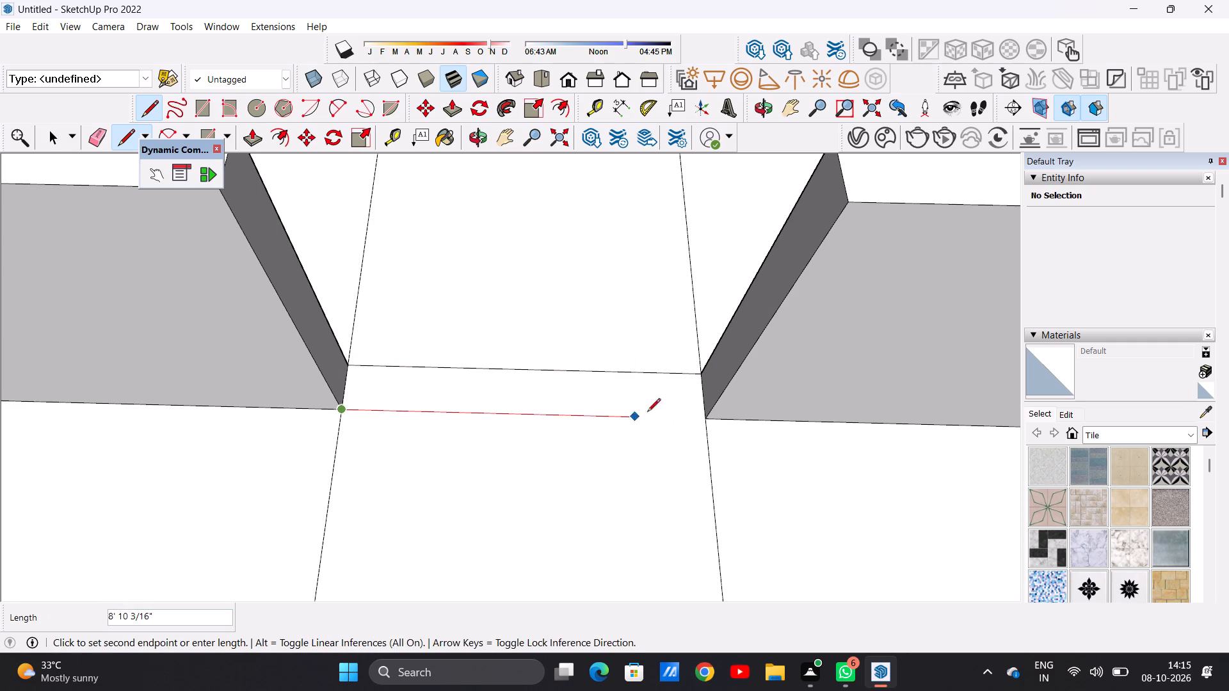
pyautogui.click(710, 412)
pyautogui.press('space')
# Push/Pull the narrow floor strip between the partition ends up 10' to the top of both partitions.
pyautogui.scroll(-3, 601, 489)
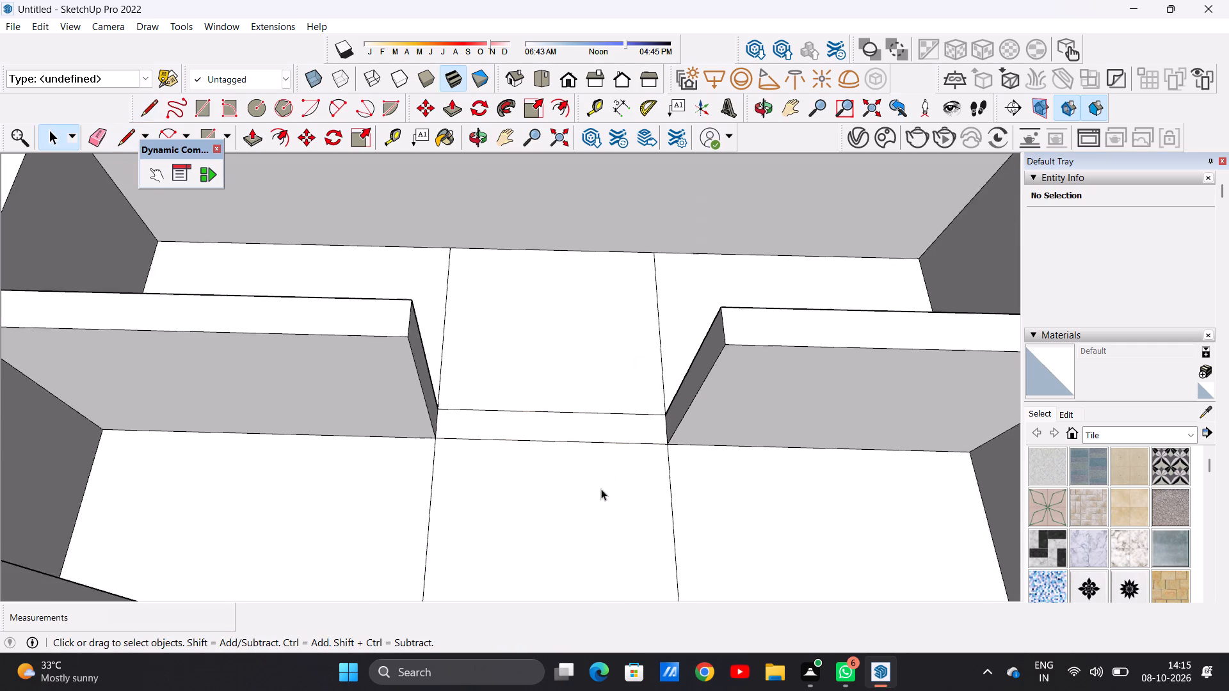
pyautogui.scroll(-8, 601, 489)
pyautogui.moveTo(598, 534); pyautogui.dragTo(595, 501, button='middle')
pyautogui.scroll(7, 611, 470)
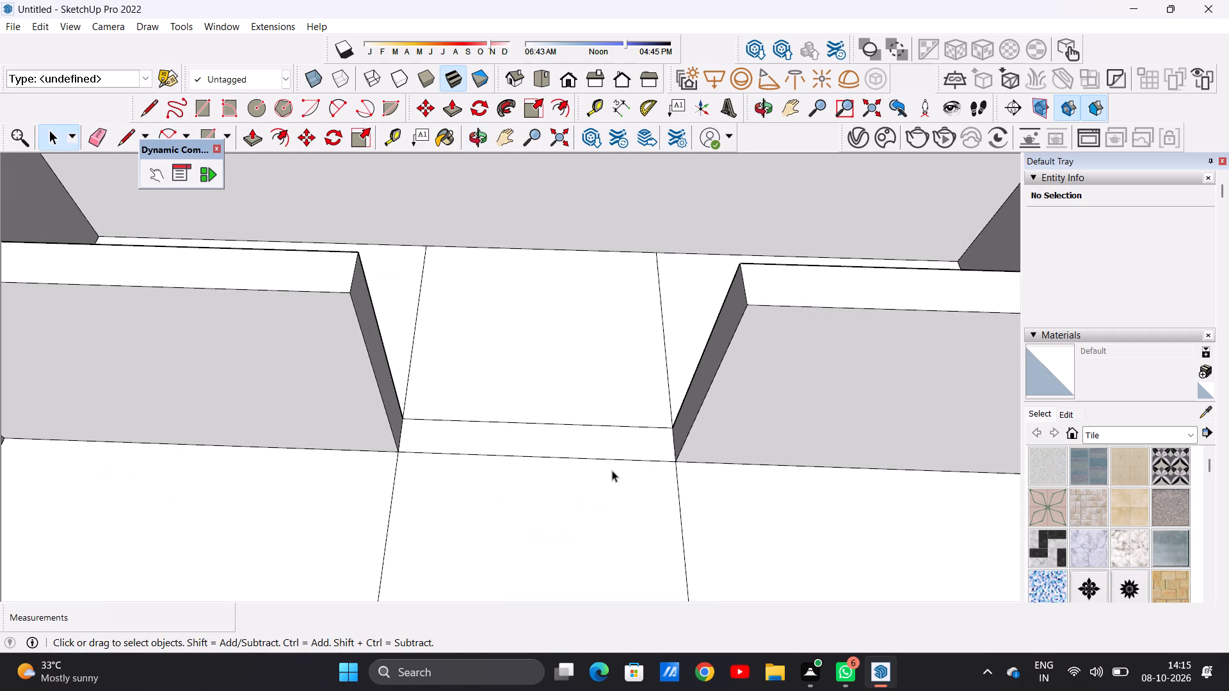
pyautogui.press('p')
pyautogui.scroll(5, 648, 445)
pyautogui.click(649, 445)
pyautogui.scroll(-15, 666, 355)
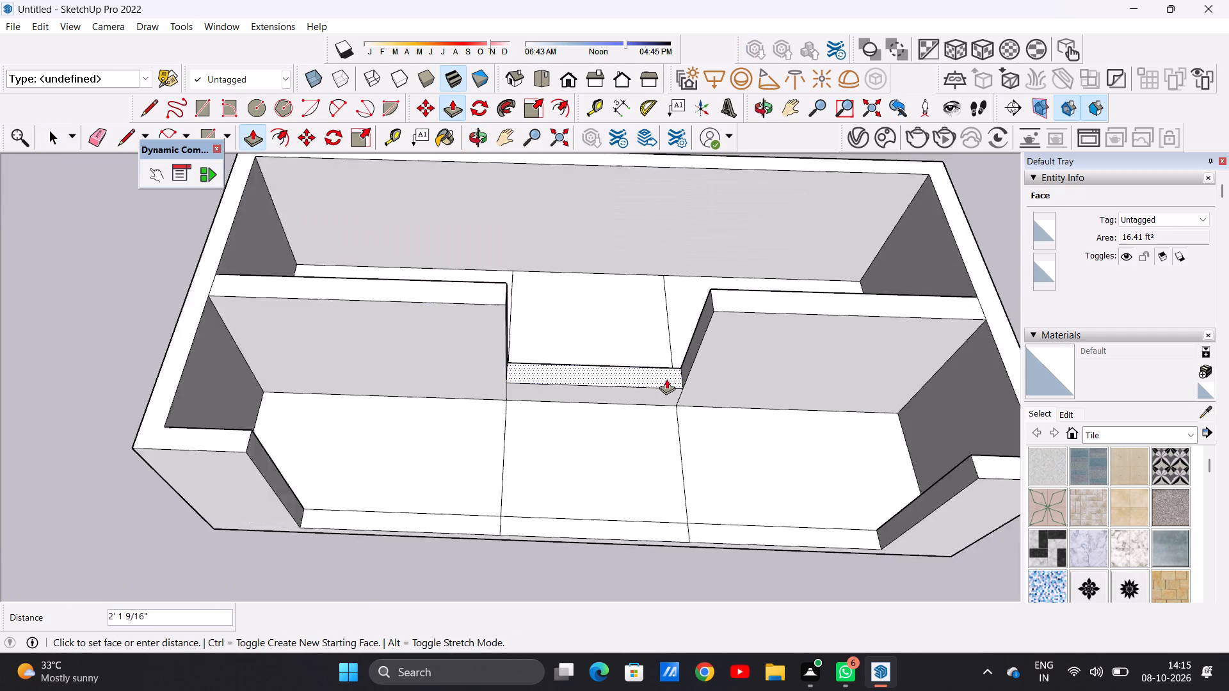
pyautogui.click(707, 323)
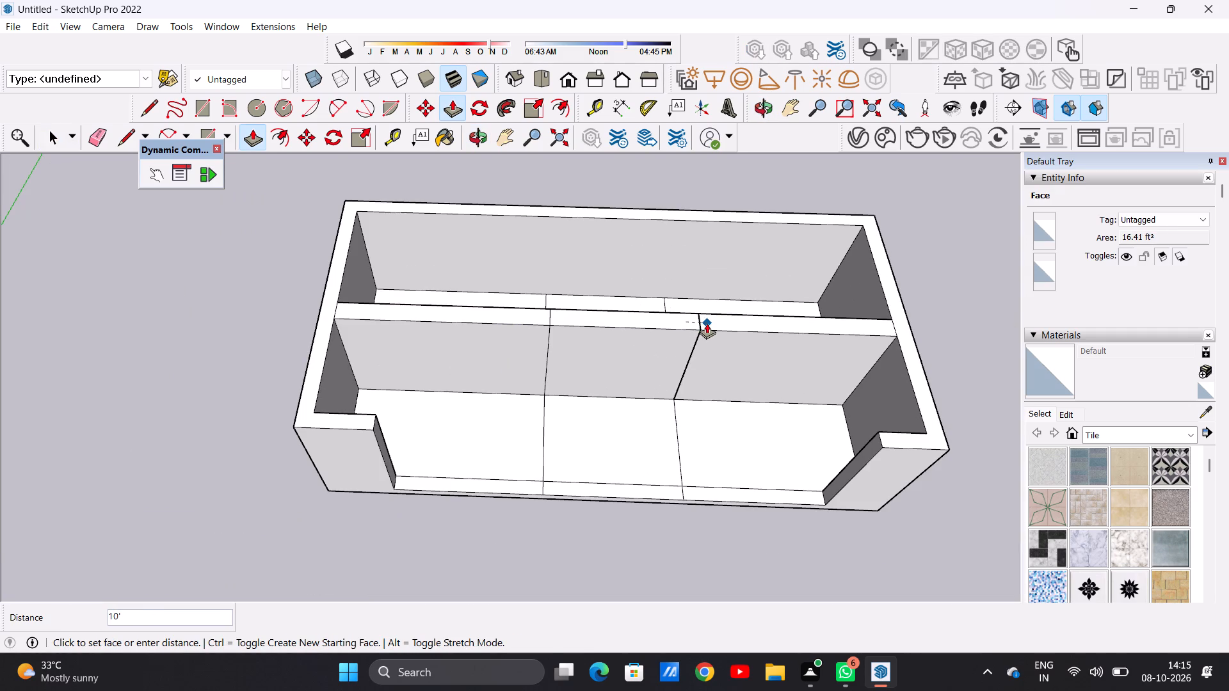
pyautogui.press('space')
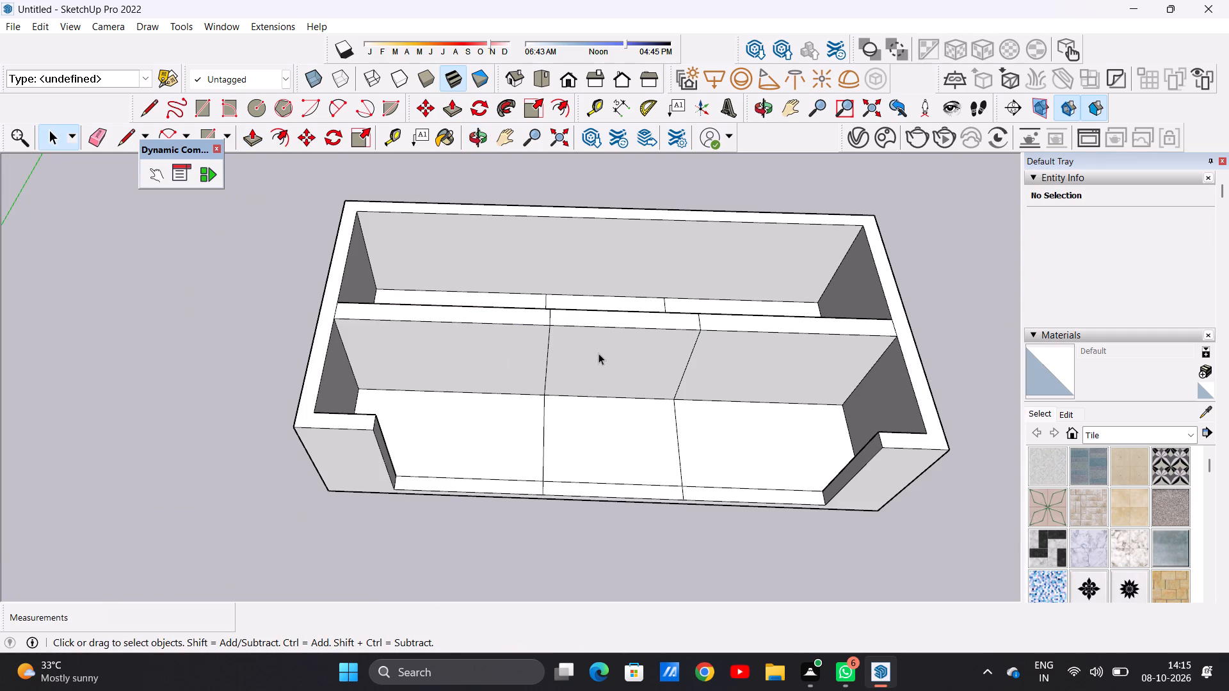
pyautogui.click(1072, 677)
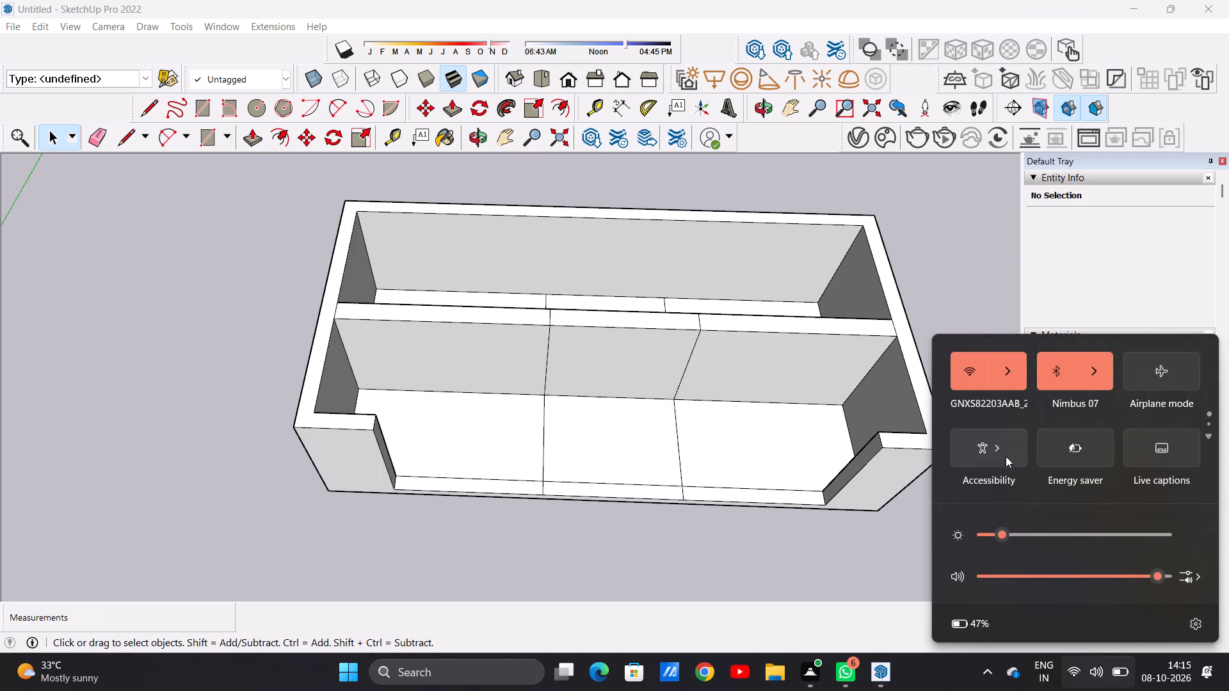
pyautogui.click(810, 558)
# Erase the two floor lines that cross the rear room between the partition wall and the back wall.
pyautogui.moveTo(621, 500); pyautogui.dragTo(619, 497, button='middle')
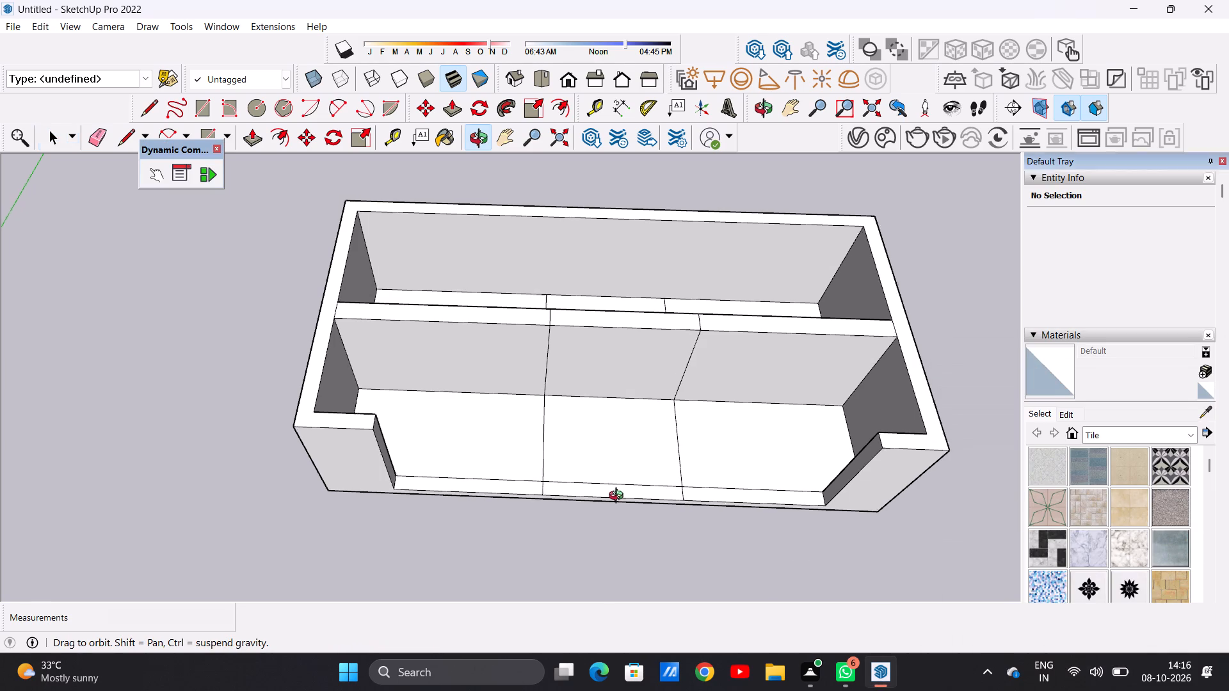
pyautogui.moveTo(619, 497); pyautogui.dragTo(650, 525, button='middle')
pyautogui.scroll(-7, 529, 431)
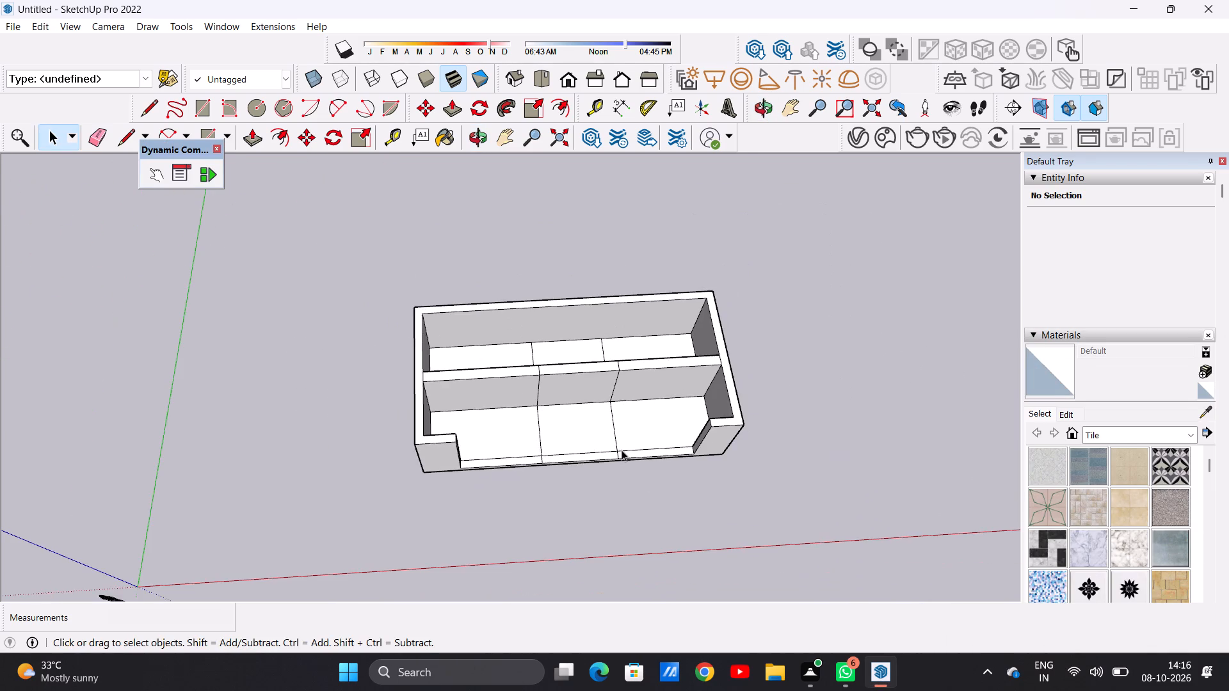
pyautogui.moveTo(577, 368); pyautogui.dragTo(378, 425, button='middle')
pyautogui.scroll(3, 566, 392)
pyautogui.scroll(-1, 566, 392)
pyautogui.scroll(6, 566, 392)
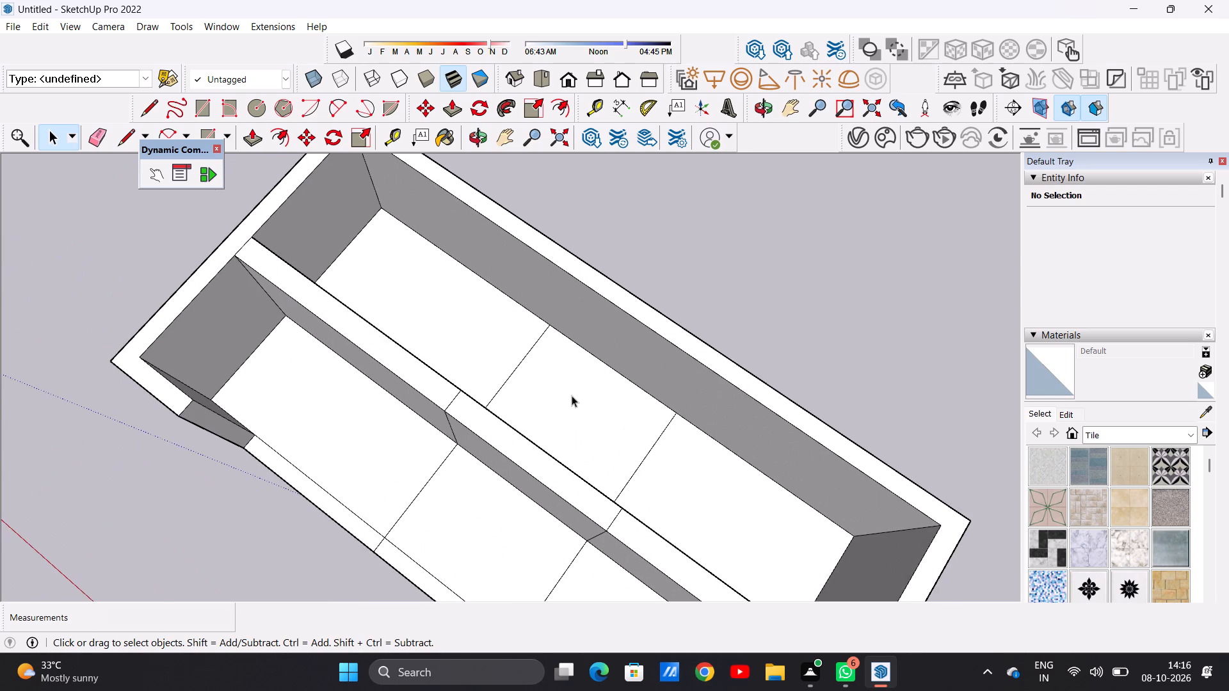
pyautogui.press('e')
pyautogui.moveTo(513, 353); pyautogui.dragTo(532, 367)
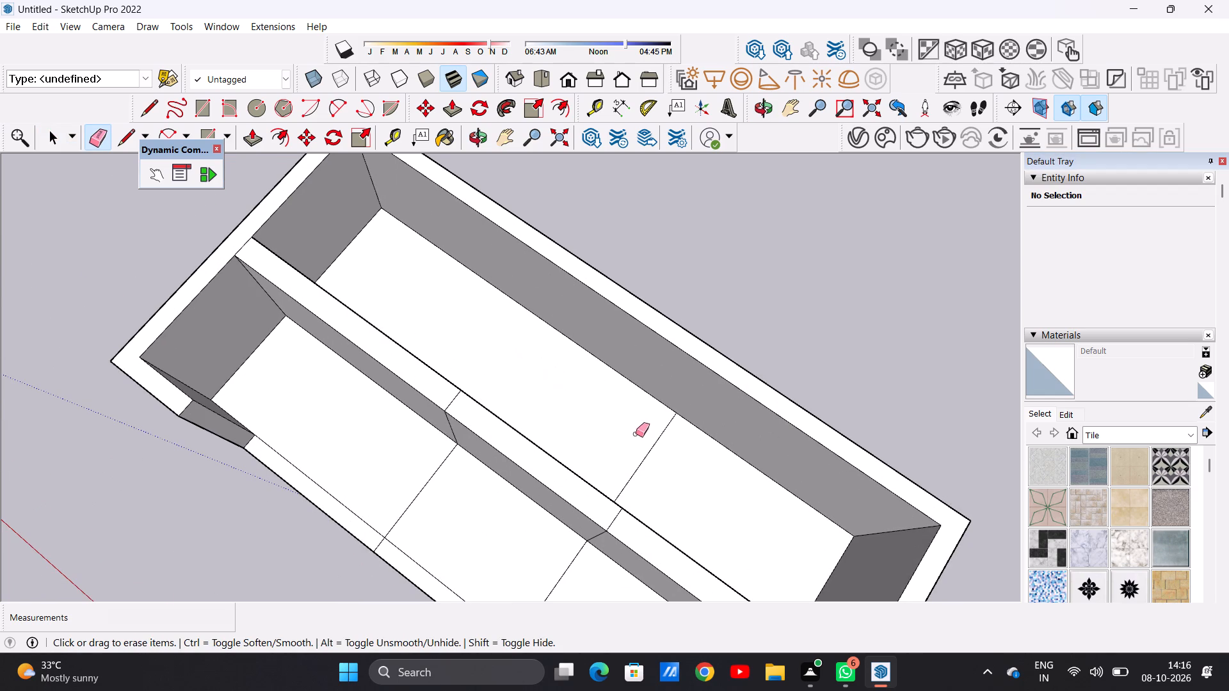
pyautogui.moveTo(638, 436); pyautogui.dragTo(654, 457)
# Examine the joined partition wall's seam lines and the front room's floor lines from the front and above.
pyautogui.scroll(-13, 542, 360)
pyautogui.moveTo(529, 457); pyautogui.dragTo(718, 268, button='middle')
pyautogui.scroll(2, 611, 422)
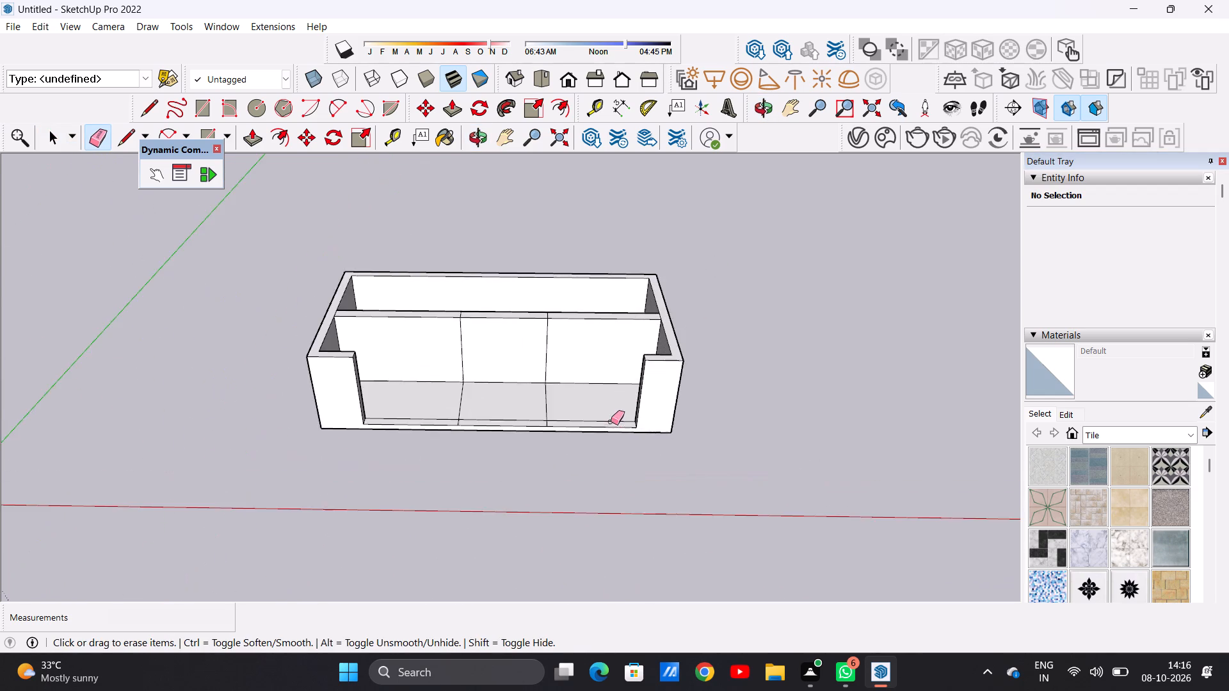
pyautogui.scroll(9, 611, 422)
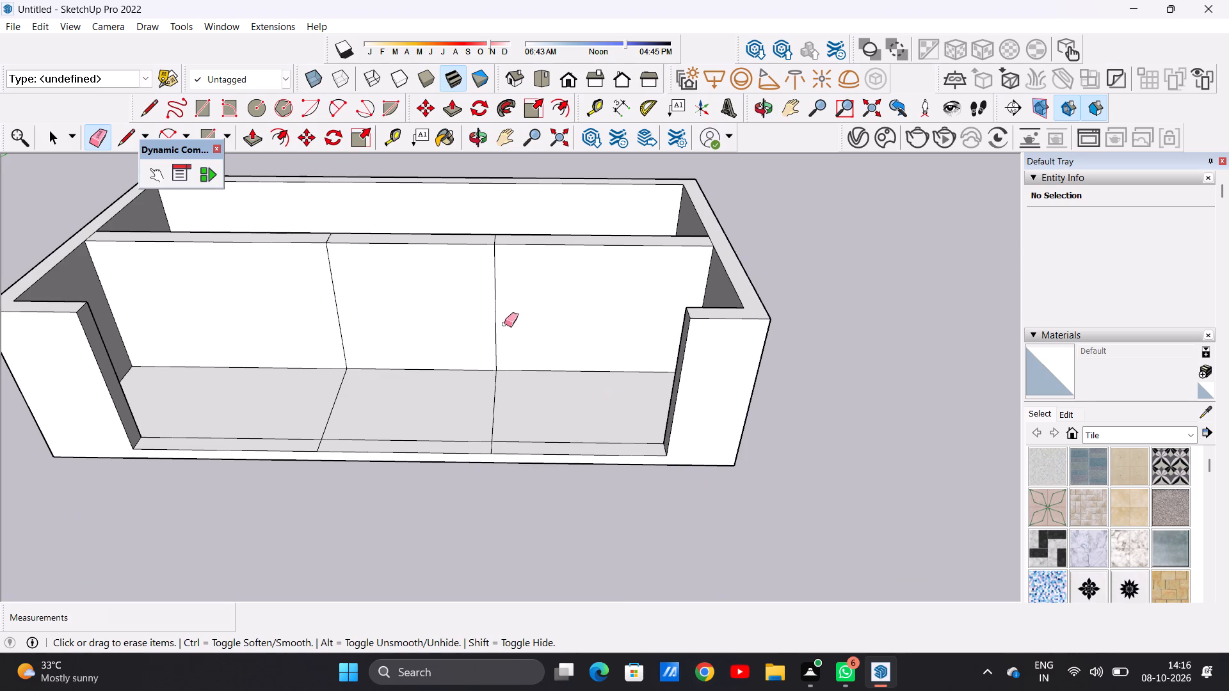
pyautogui.scroll(-11, 563, 367)
pyautogui.moveTo(548, 363); pyautogui.dragTo(536, 424, button='middle')
pyautogui.scroll(12, 524, 386)
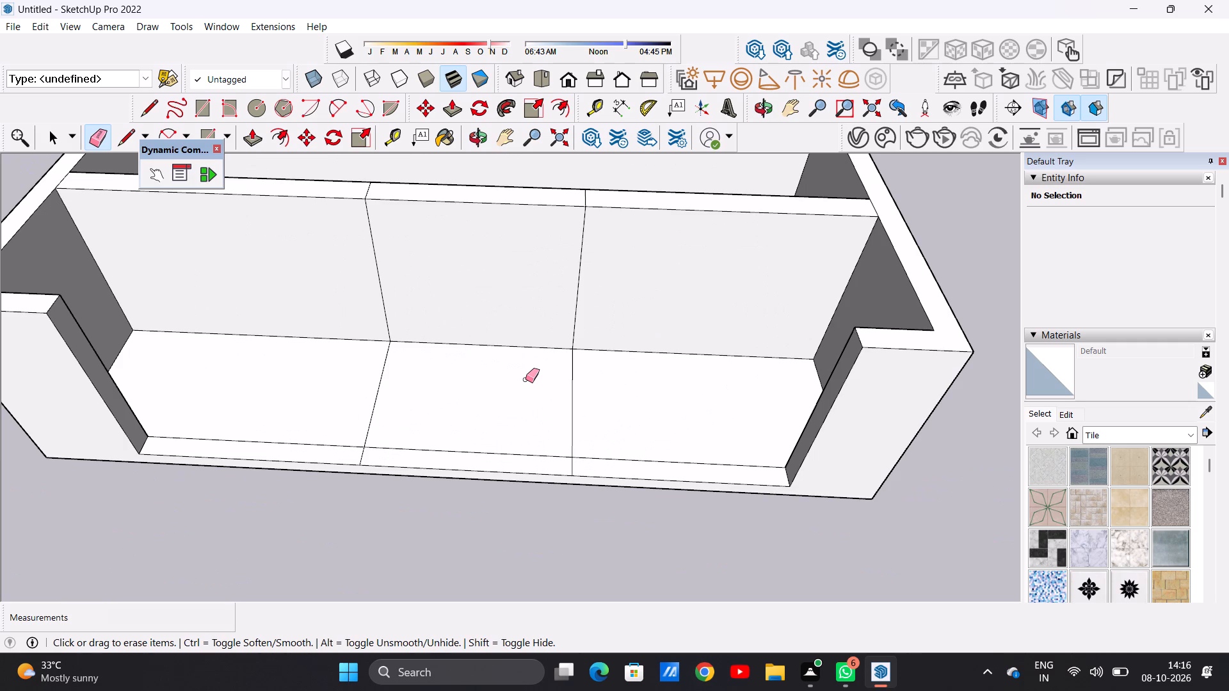
pyautogui.scroll(-8, 523, 406)
pyautogui.scroll(6, 467, 442)
pyautogui.moveTo(466, 440); pyautogui.dragTo(489, 398, button='middle')
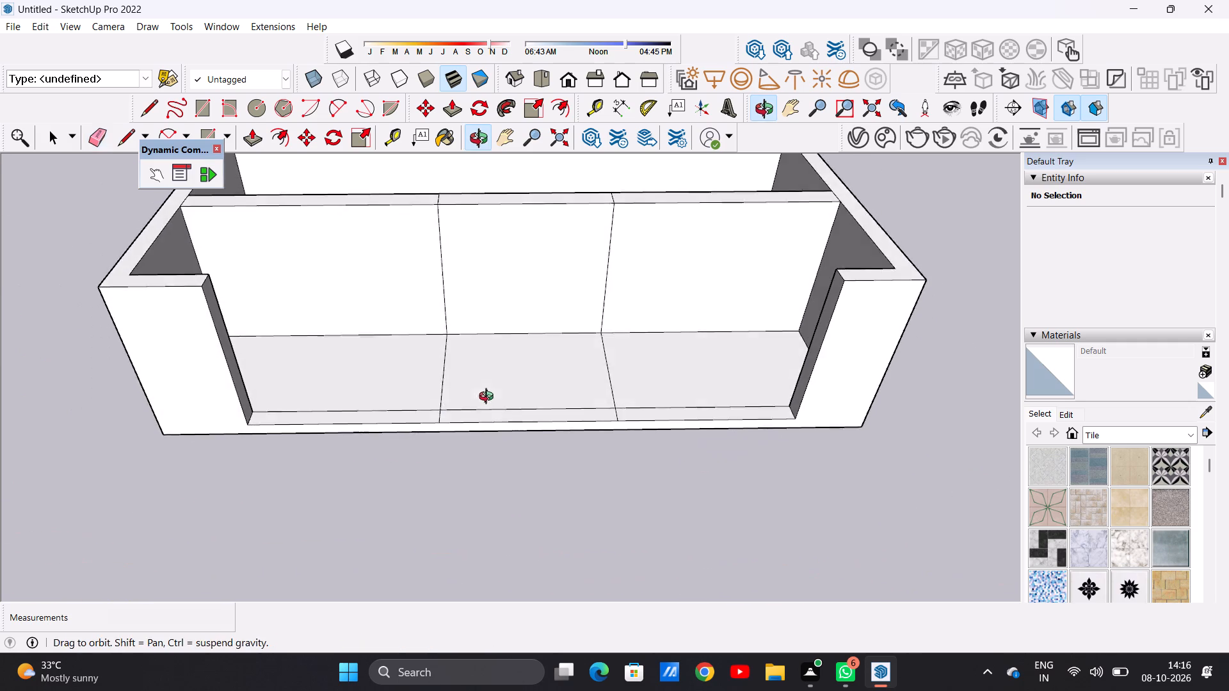
pyautogui.moveTo(489, 398); pyautogui.dragTo(508, 371, button='middle')
pyautogui.scroll(-8, 488, 468)
pyautogui.scroll(3, 574, 374)
pyautogui.scroll(-1, 572, 373)
pyautogui.scroll(7, 572, 373)
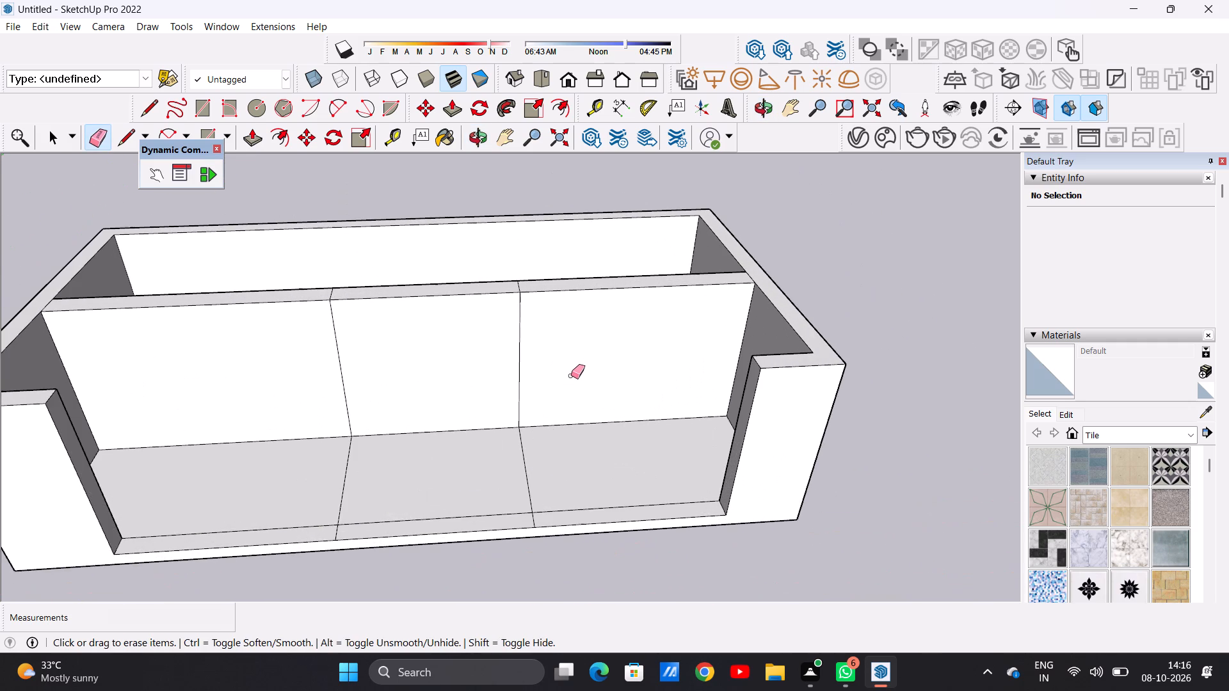
pyautogui.press('space')
pyautogui.moveTo(607, 436); pyautogui.dragTo(575, 438, button='middle')
pyautogui.scroll(-4, 579, 438)
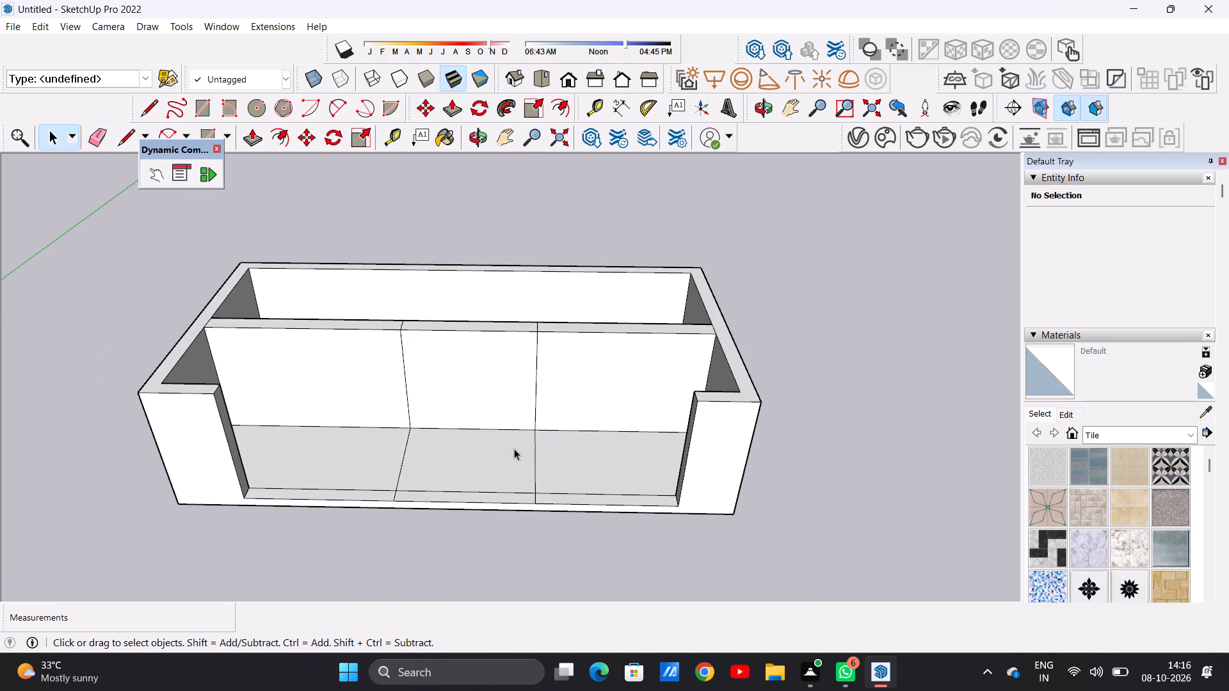
pyautogui.scroll(4, 425, 434)
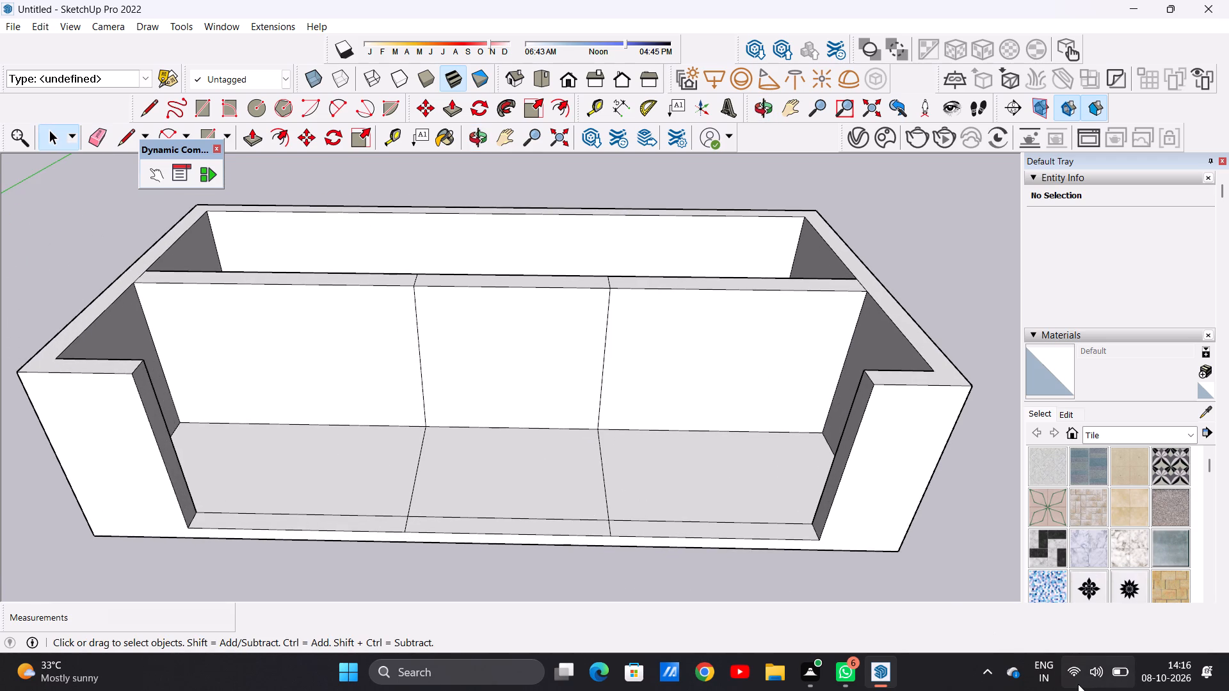
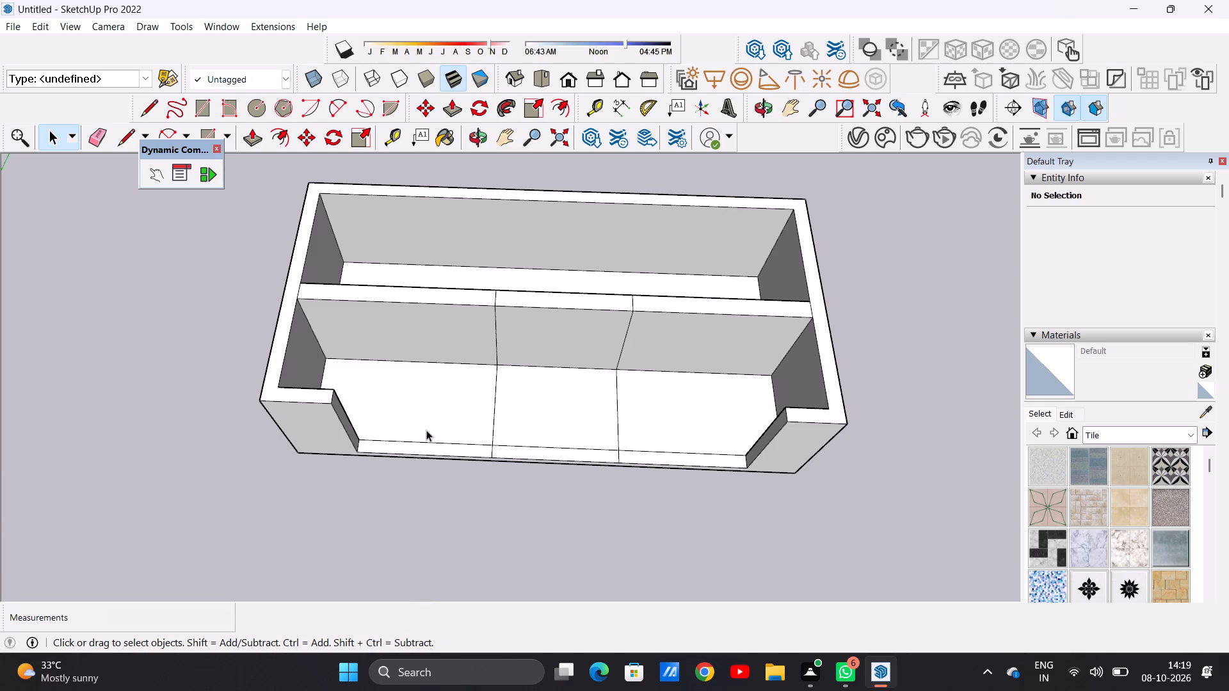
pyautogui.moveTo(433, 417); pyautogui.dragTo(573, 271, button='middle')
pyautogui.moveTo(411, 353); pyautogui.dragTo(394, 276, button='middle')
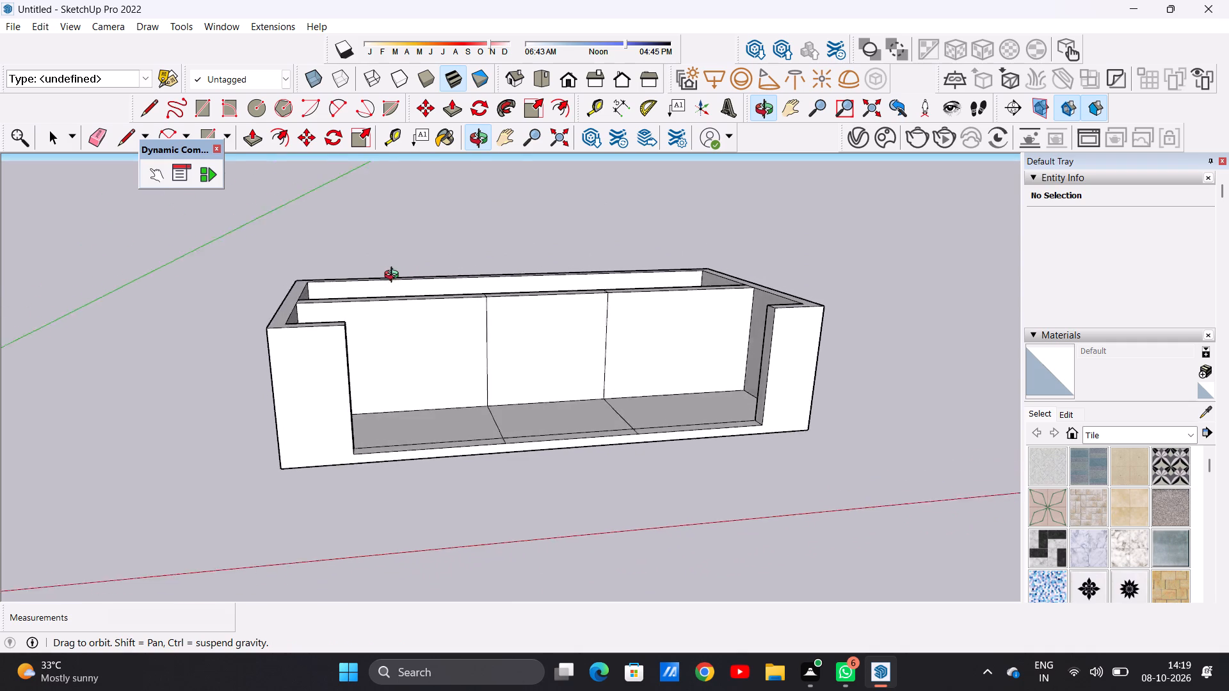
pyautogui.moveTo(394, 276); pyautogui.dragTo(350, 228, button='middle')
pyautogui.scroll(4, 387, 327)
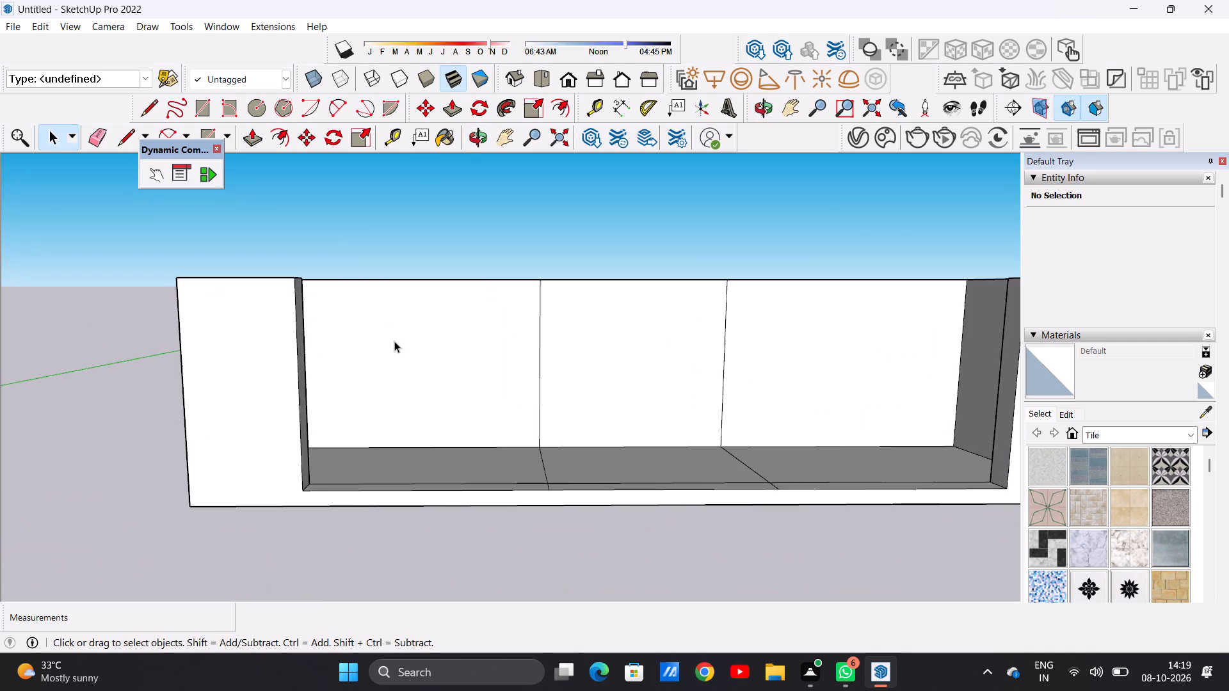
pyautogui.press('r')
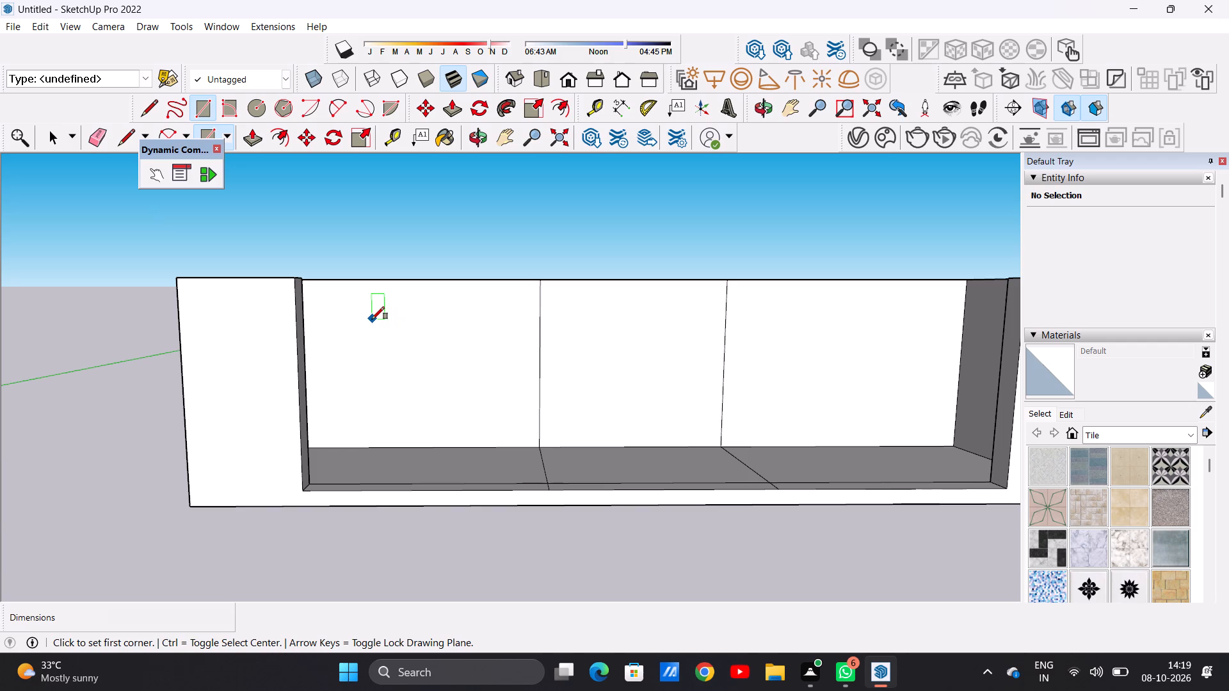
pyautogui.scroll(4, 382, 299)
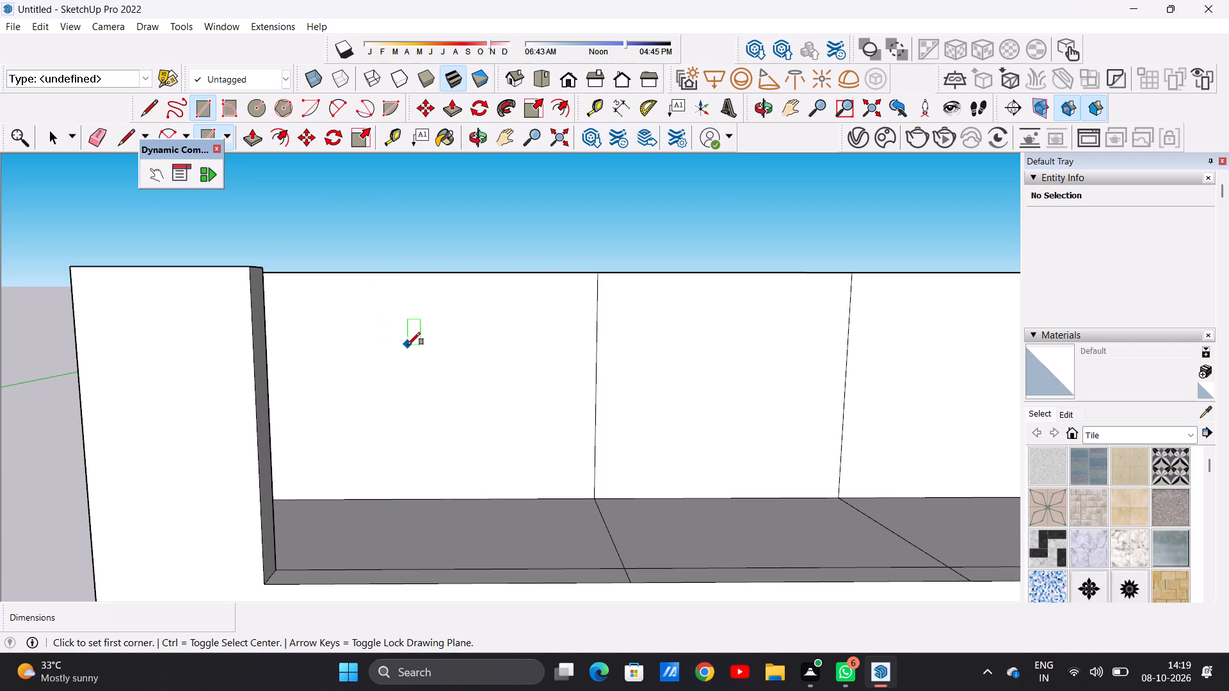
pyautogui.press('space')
# Push/Pull the left side wall's inner faces in the front and rear rooms about 4' 2" inward, flush with the front pier's inner edge.
pyautogui.scroll(-3, 408, 345)
pyautogui.moveTo(412, 347); pyautogui.dragTo(399, 528, button='middle')
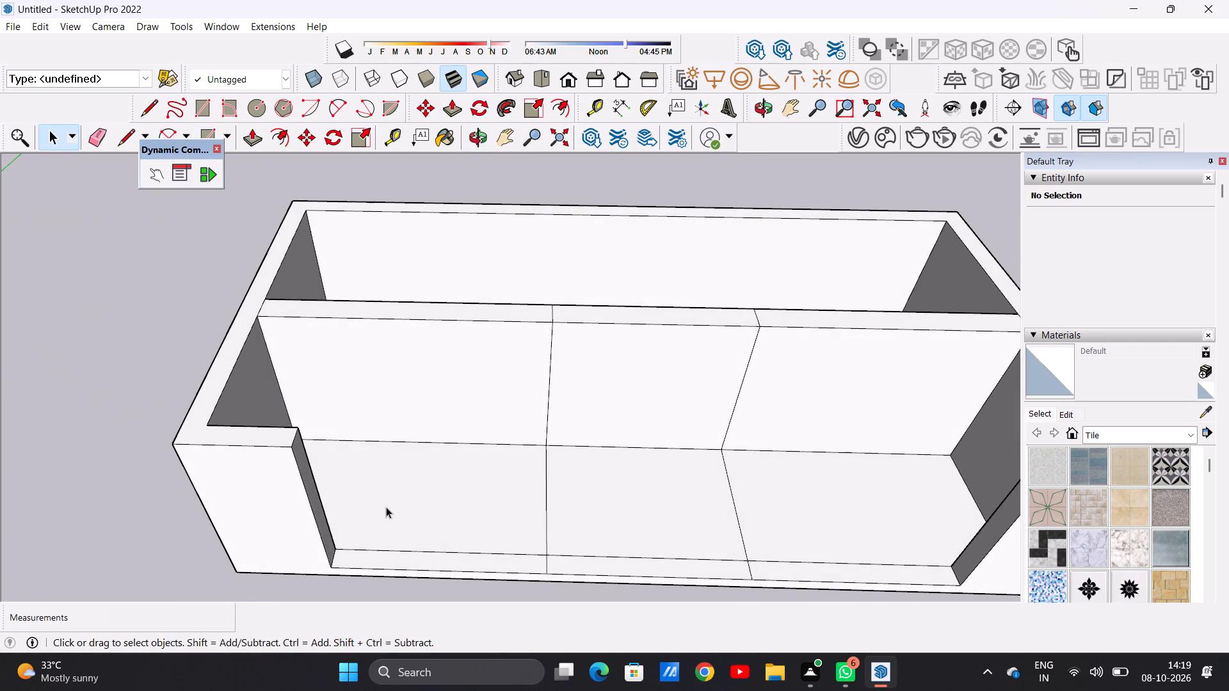
pyautogui.scroll(3, 307, 424)
pyautogui.write('pp')
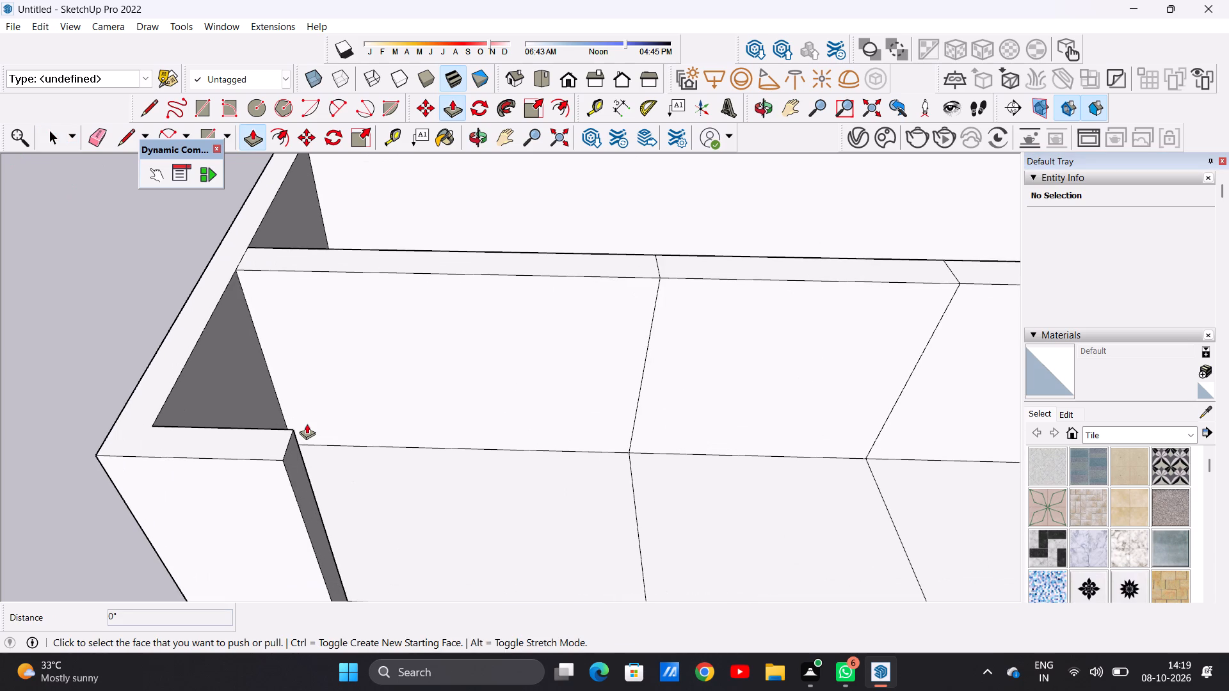
pyautogui.click(214, 368)
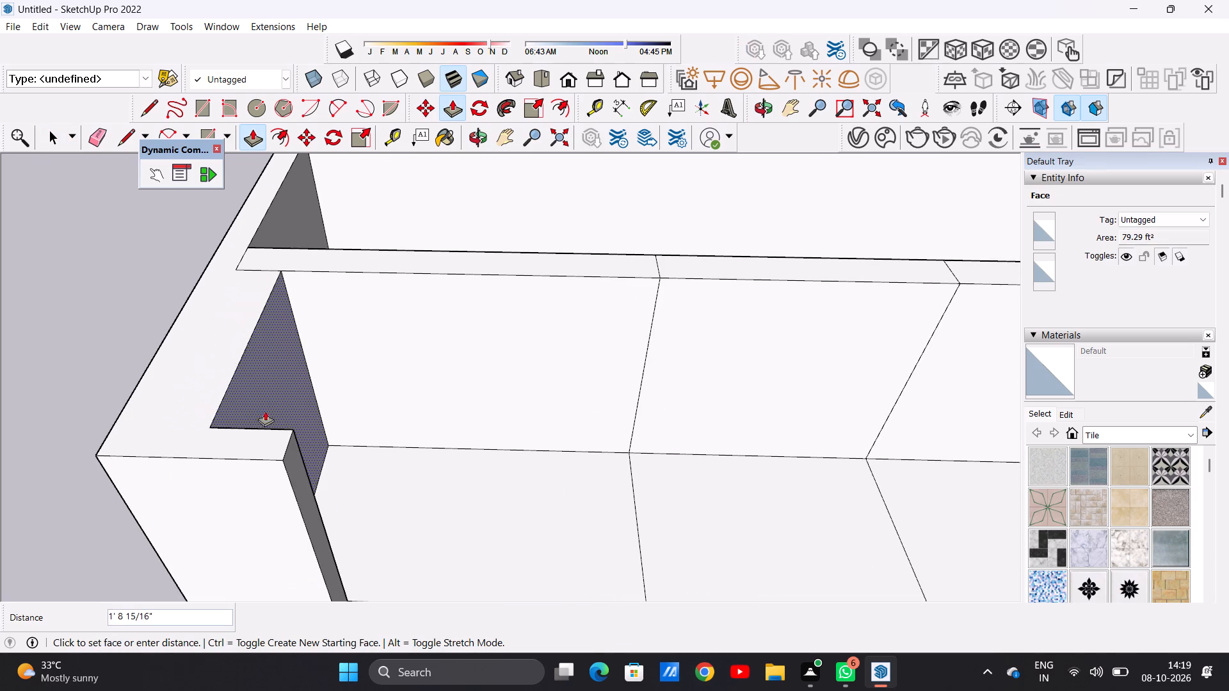
pyautogui.click(293, 428)
pyautogui.scroll(-10, 305, 449)
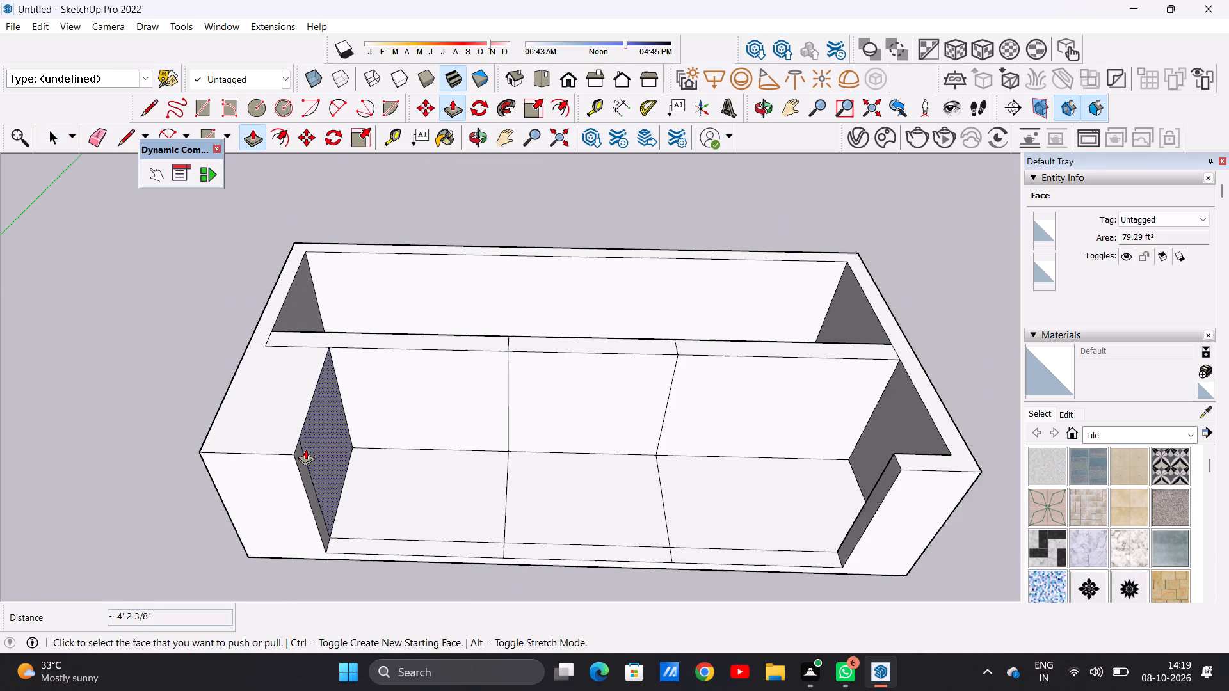
pyautogui.scroll(6, 304, 313)
pyautogui.scroll(-1, 304, 313)
pyautogui.scroll(1, 304, 313)
pyautogui.click(303, 313)
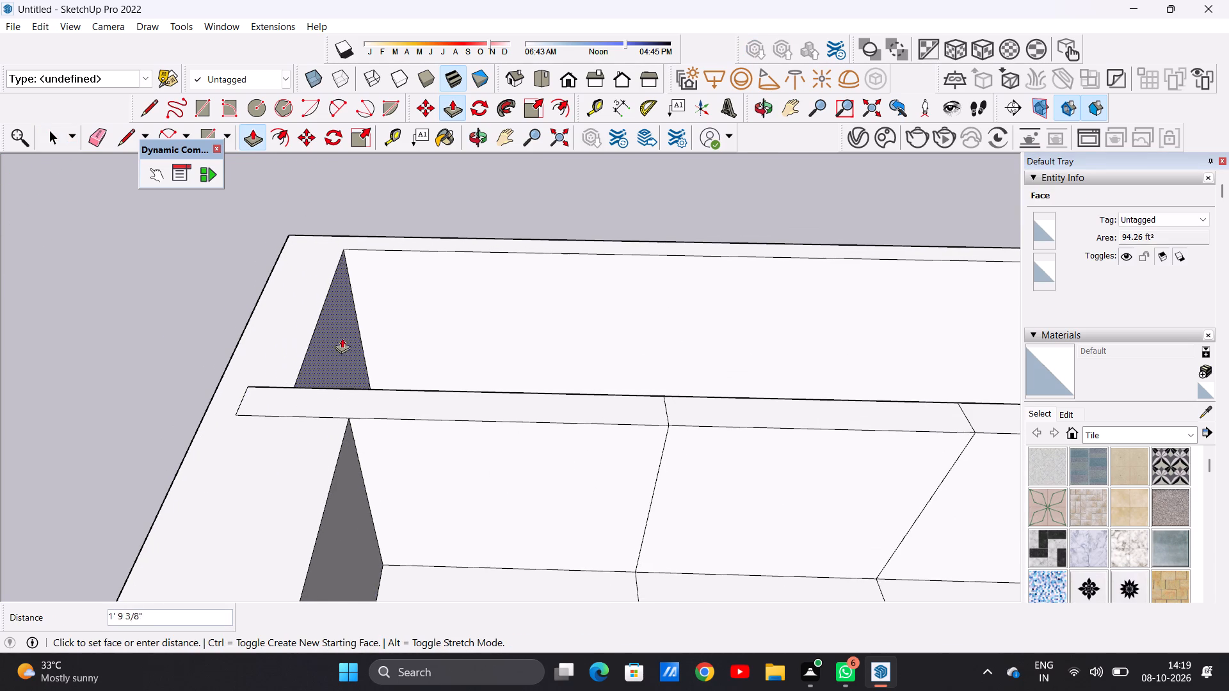
pyautogui.click(346, 418)
pyautogui.scroll(-5, 353, 405)
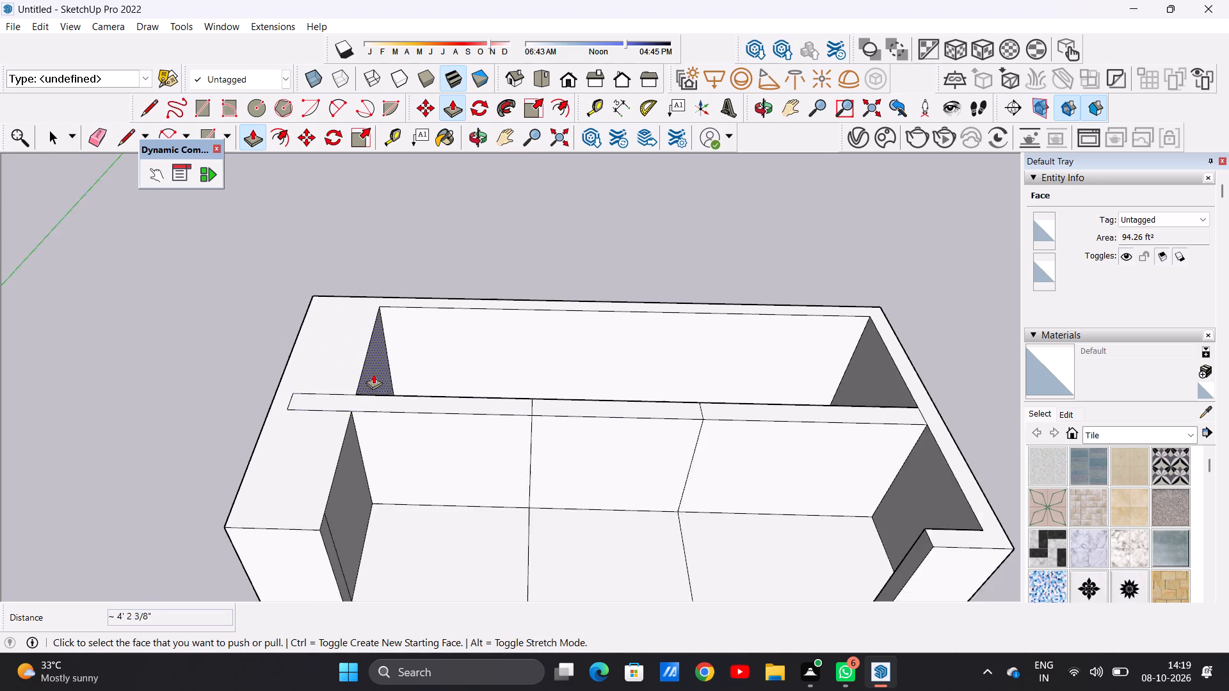
# Push/Pull the right side wall's inner faces in the front and rear rooms about 3' 2" inward, flush with the front pier's inner edge.
pyautogui.scroll(-7, 373, 374)
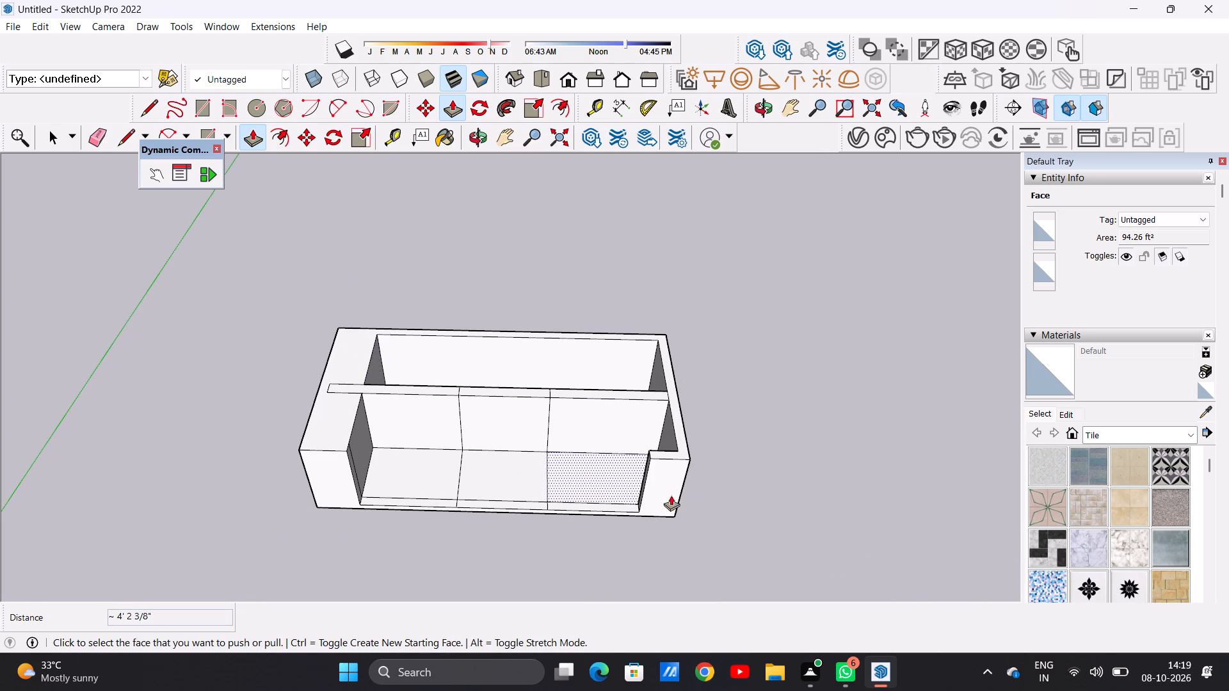
pyautogui.scroll(8, 698, 347)
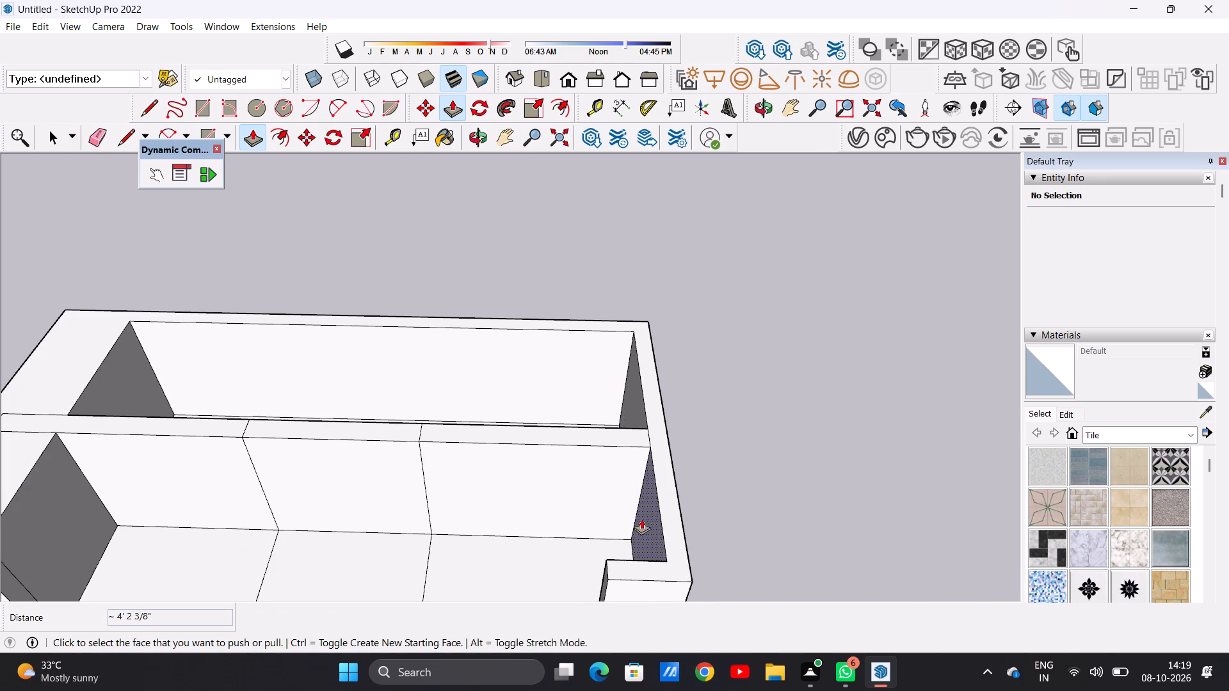
pyautogui.click(650, 518)
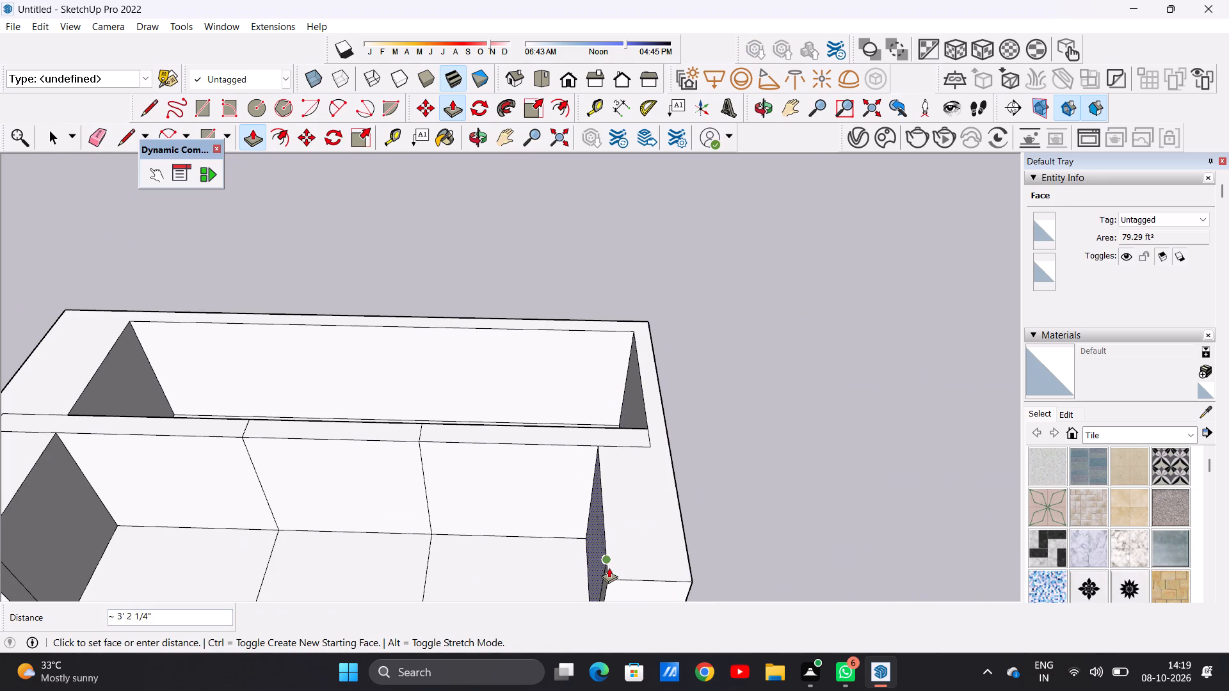
pyautogui.click(609, 568)
pyautogui.click(635, 382)
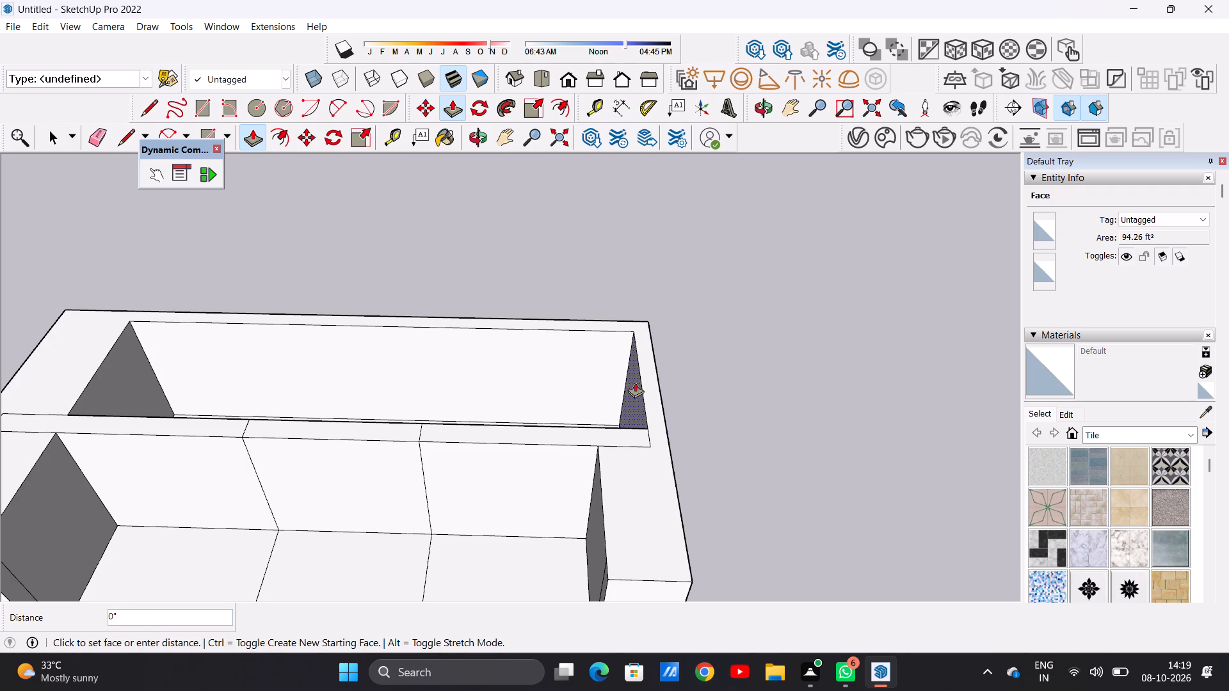
pyautogui.click(600, 453)
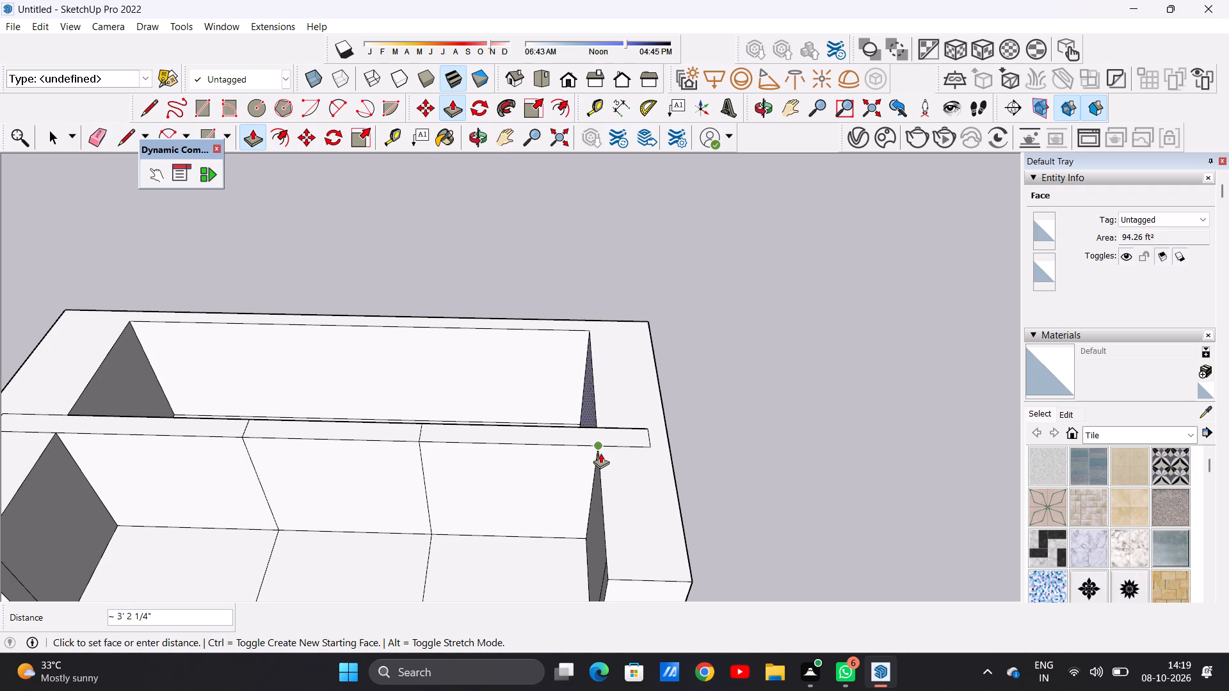
pyautogui.press('space')
# Draw a window rectangle about 7' 2" square on the partition wall's left bay, facing the front room.
pyautogui.scroll(-11, 675, 537)
pyautogui.scroll(1, 663, 455)
pyautogui.moveTo(567, 537); pyautogui.dragTo(559, 507, button='middle')
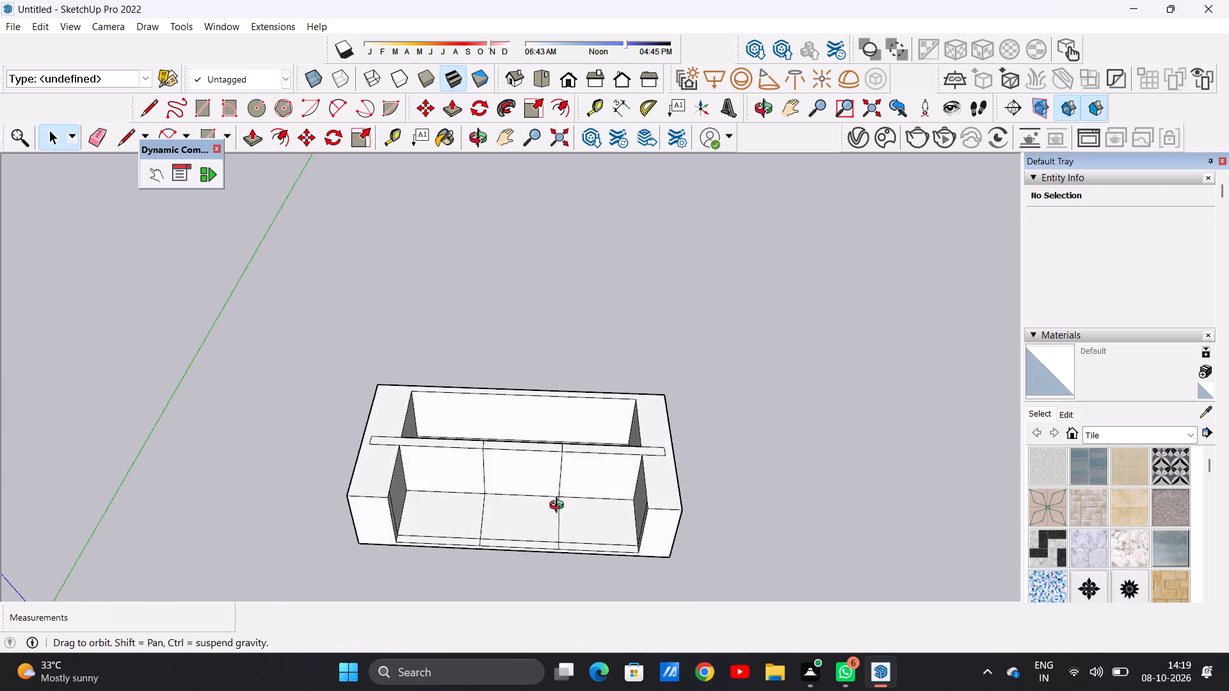
pyautogui.moveTo(559, 507); pyautogui.dragTo(548, 352, button='middle')
pyautogui.moveTo(591, 369); pyautogui.dragTo(618, 333, button='middle')
pyautogui.scroll(2, 437, 456)
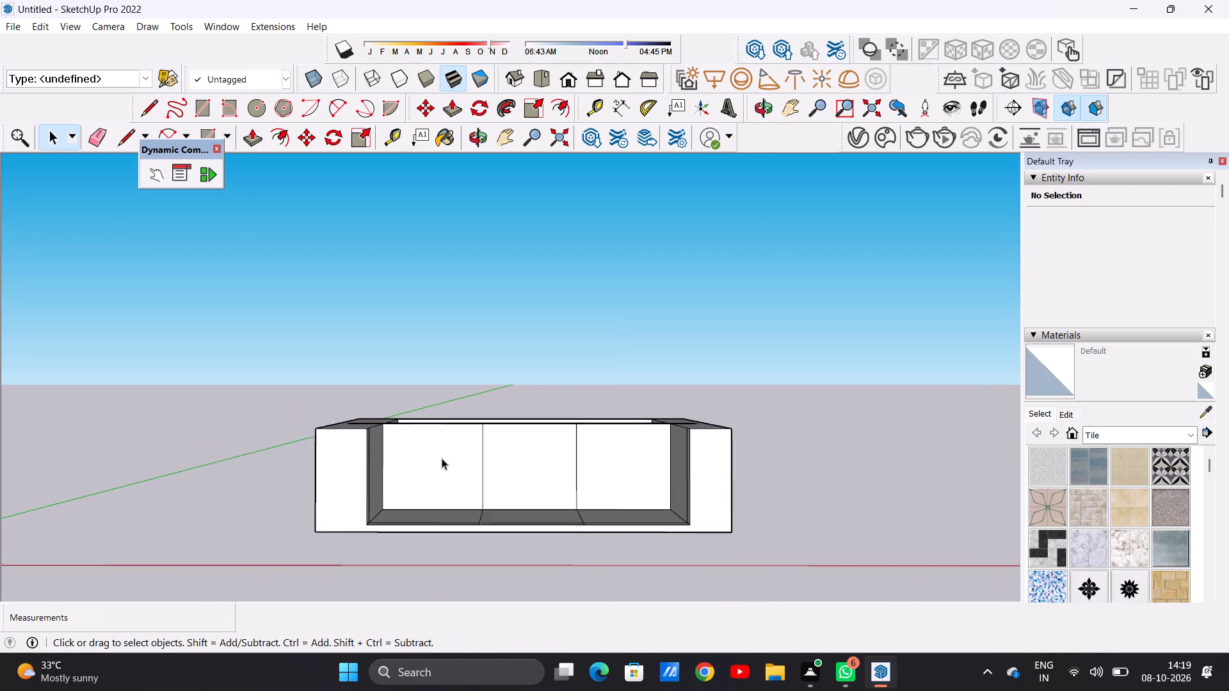
pyautogui.scroll(6, 442, 458)
pyautogui.press('r')
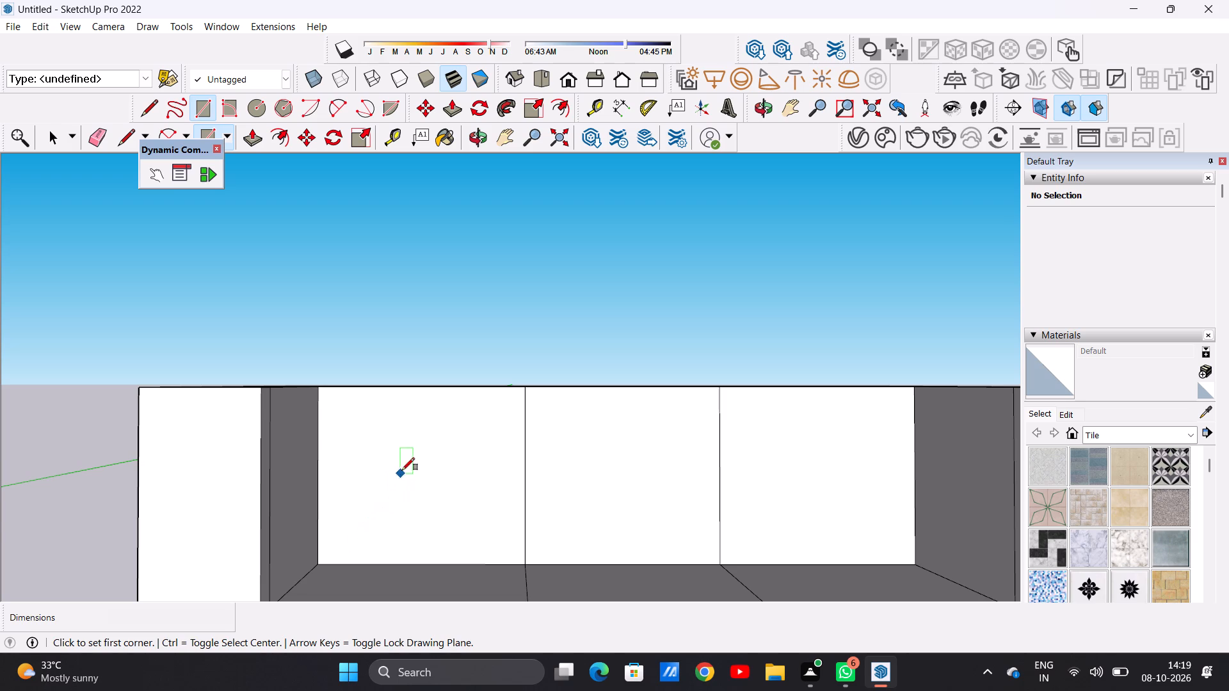
pyautogui.click(355, 409)
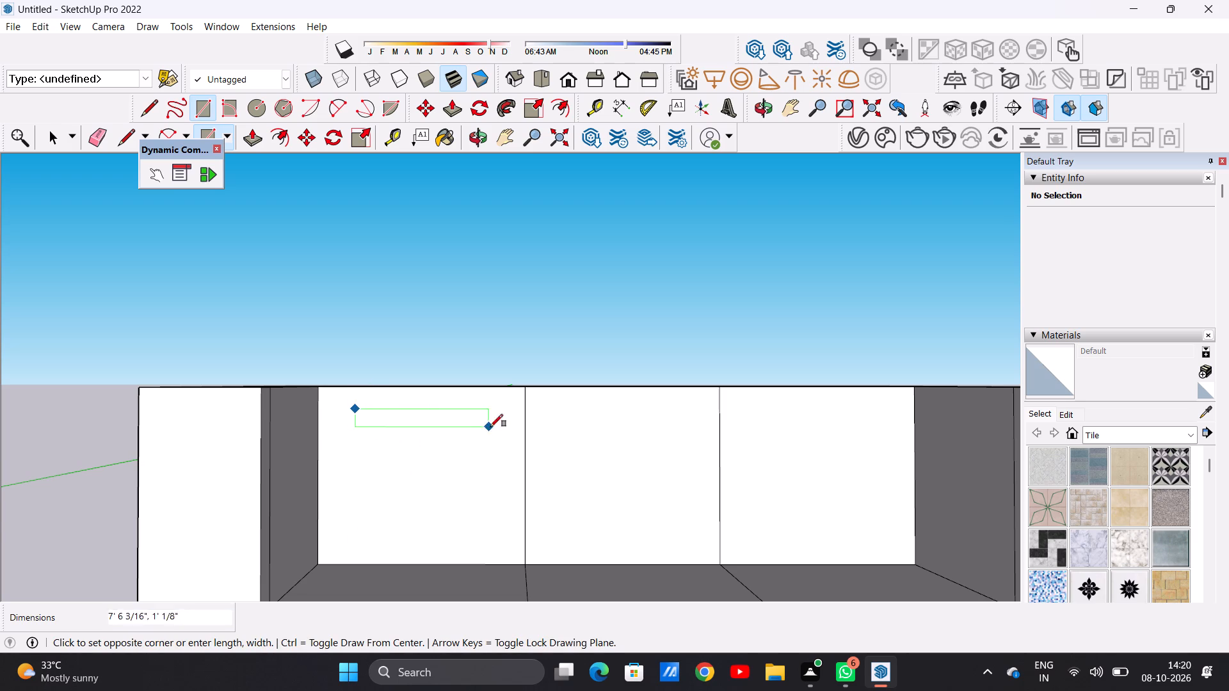
pyautogui.click(481, 537)
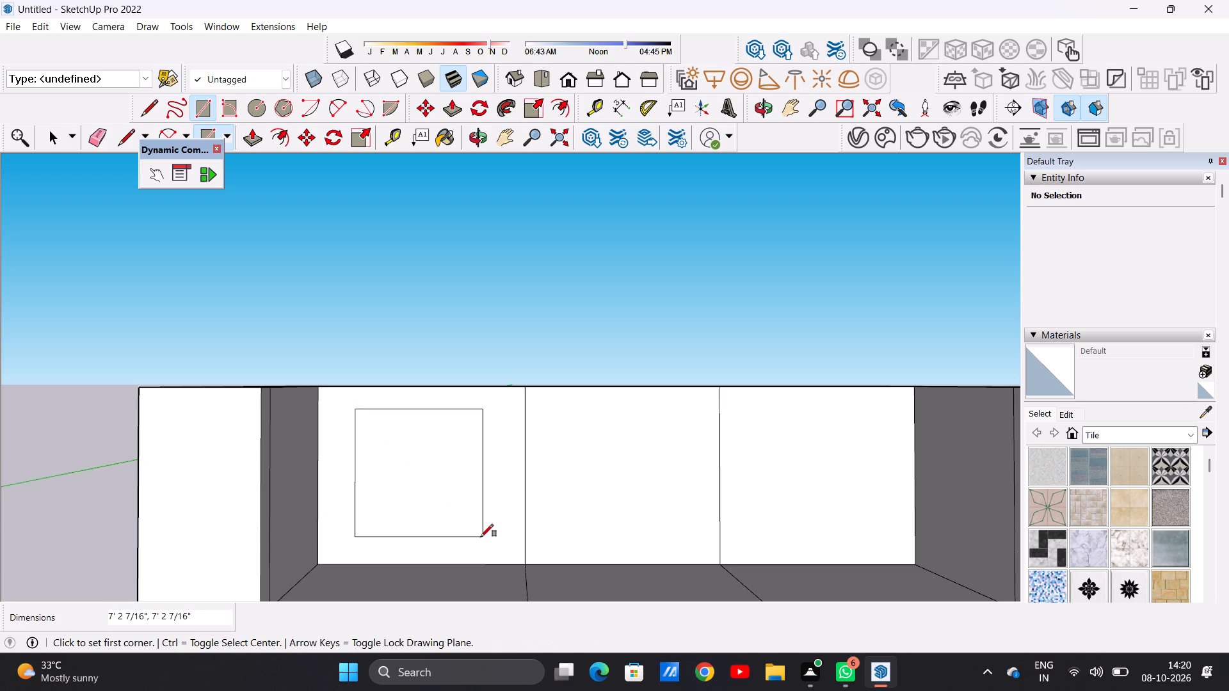
pyautogui.press('space')
# Offset the window square's outline about 6" inward to form its frame.
pyautogui.write('of')
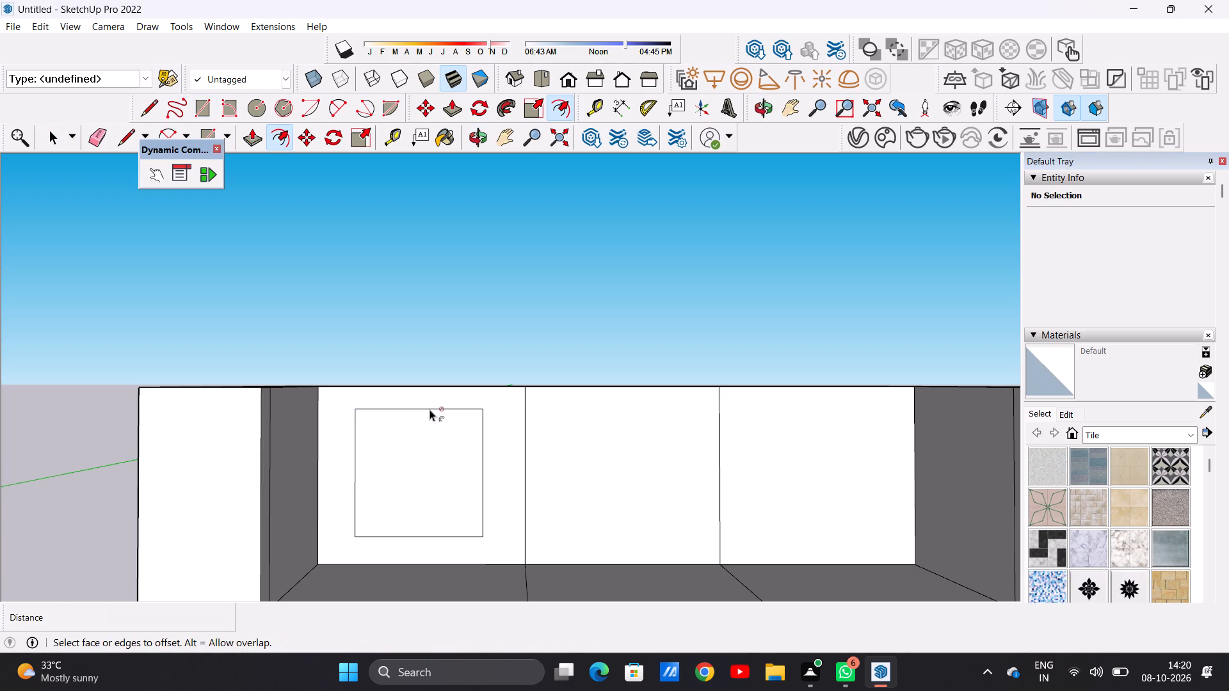
pyautogui.click(415, 418)
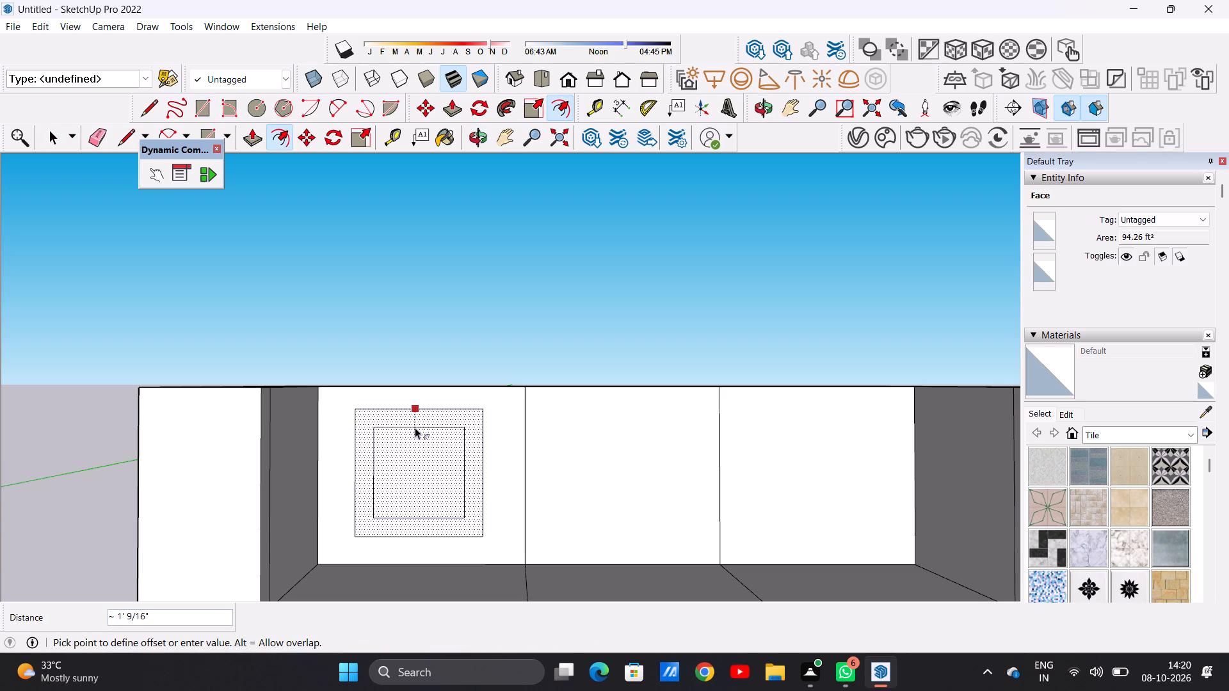
pyautogui.click(412, 418)
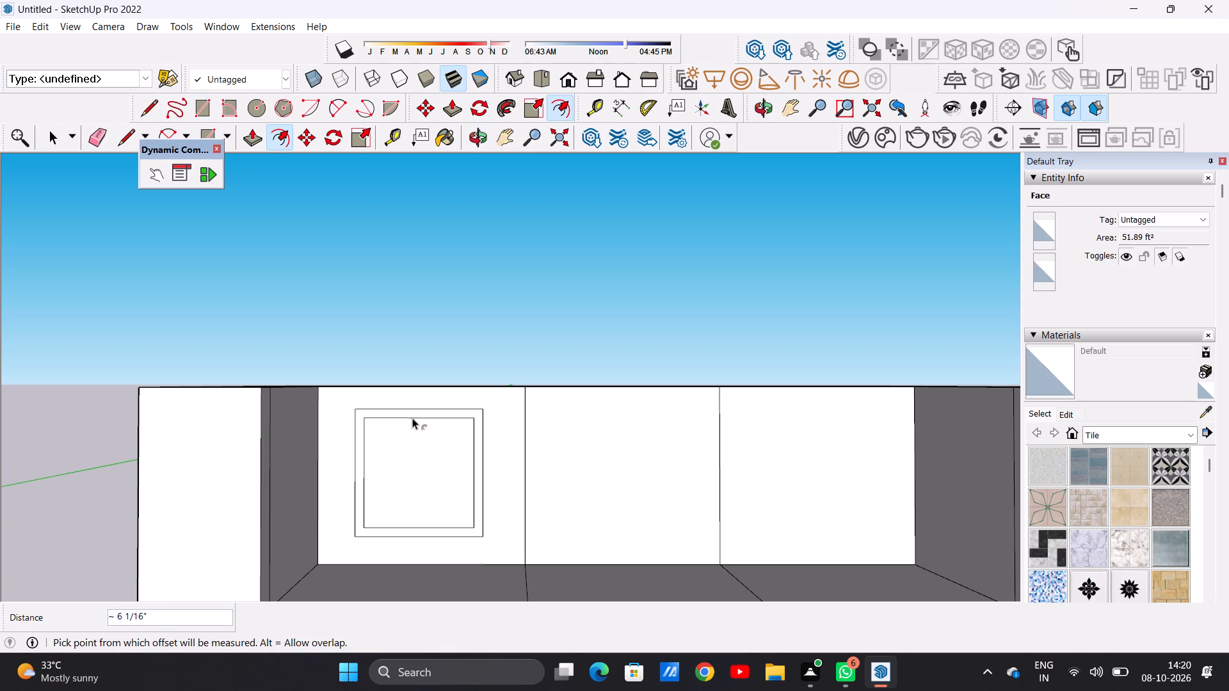
pyautogui.press('space')
# Draw two closely spaced vertical lines about 6' 2" long inside the window frame to outline a central mullion.
pyautogui.write('l')
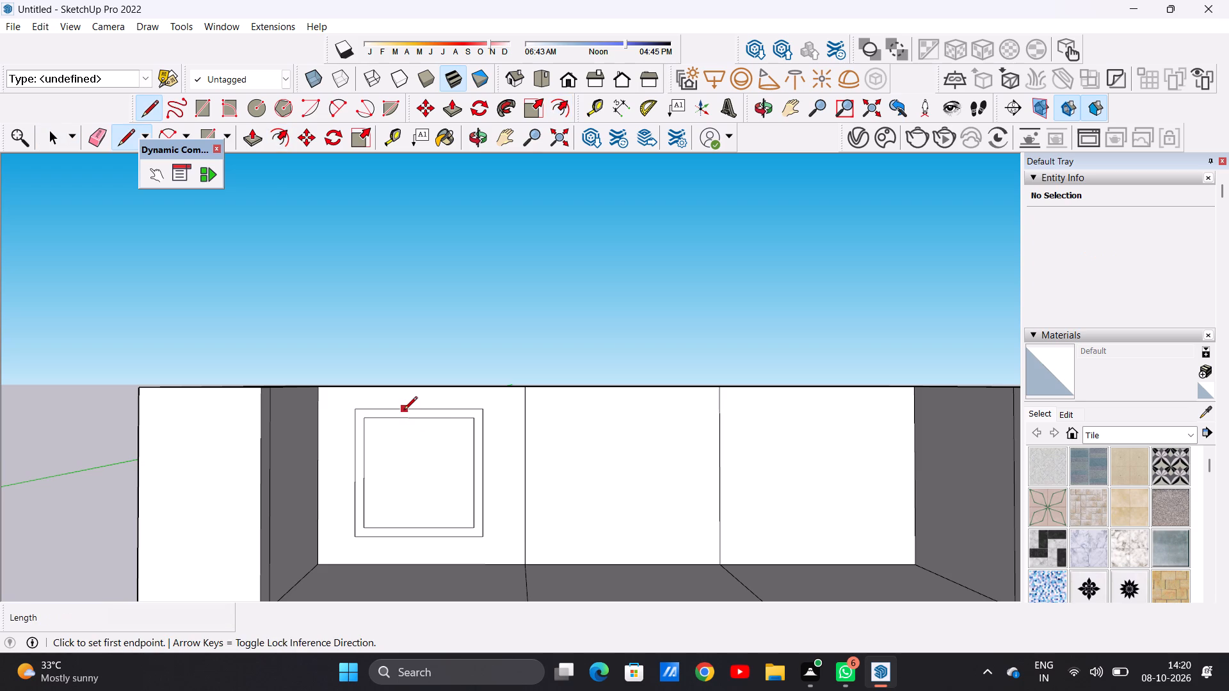
pyautogui.scroll(4, 411, 454)
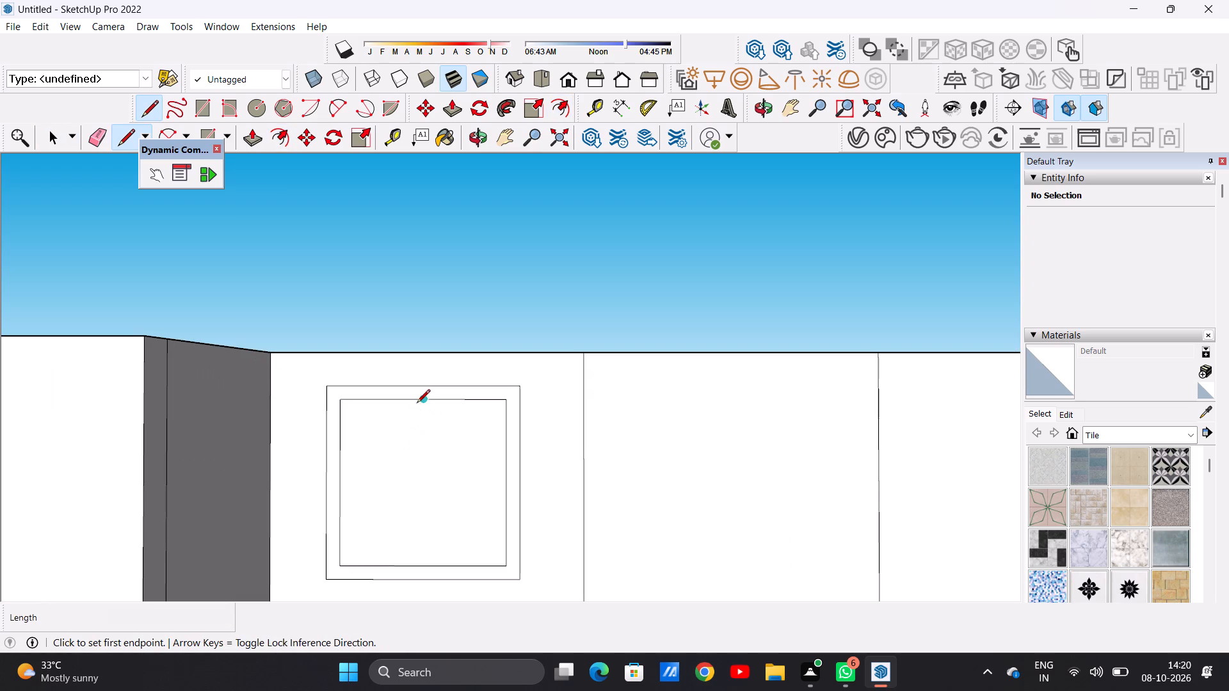
pyautogui.click(410, 403)
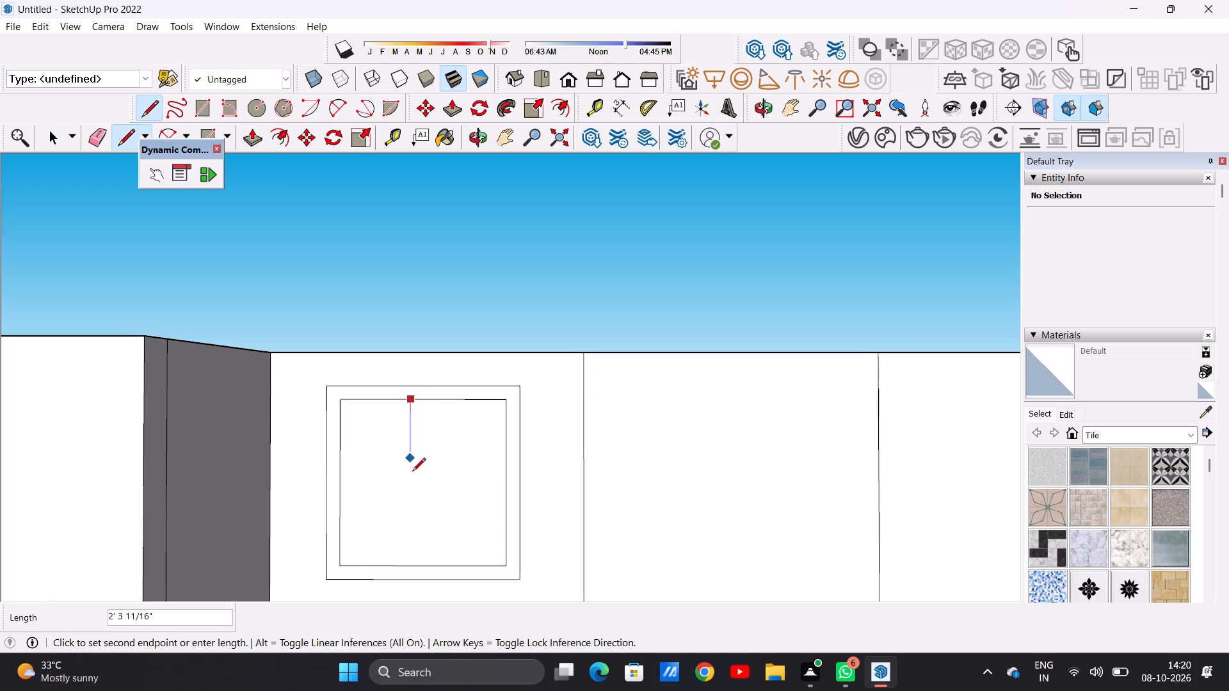
pyautogui.click(411, 564)
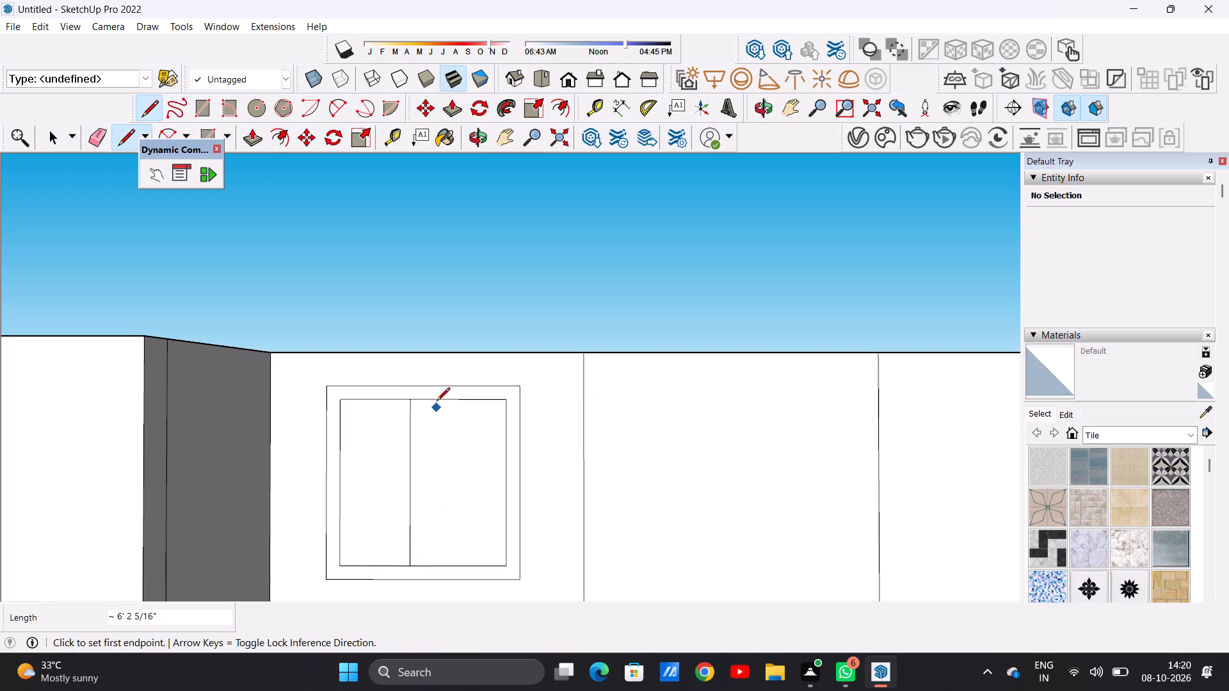
pyautogui.click(424, 404)
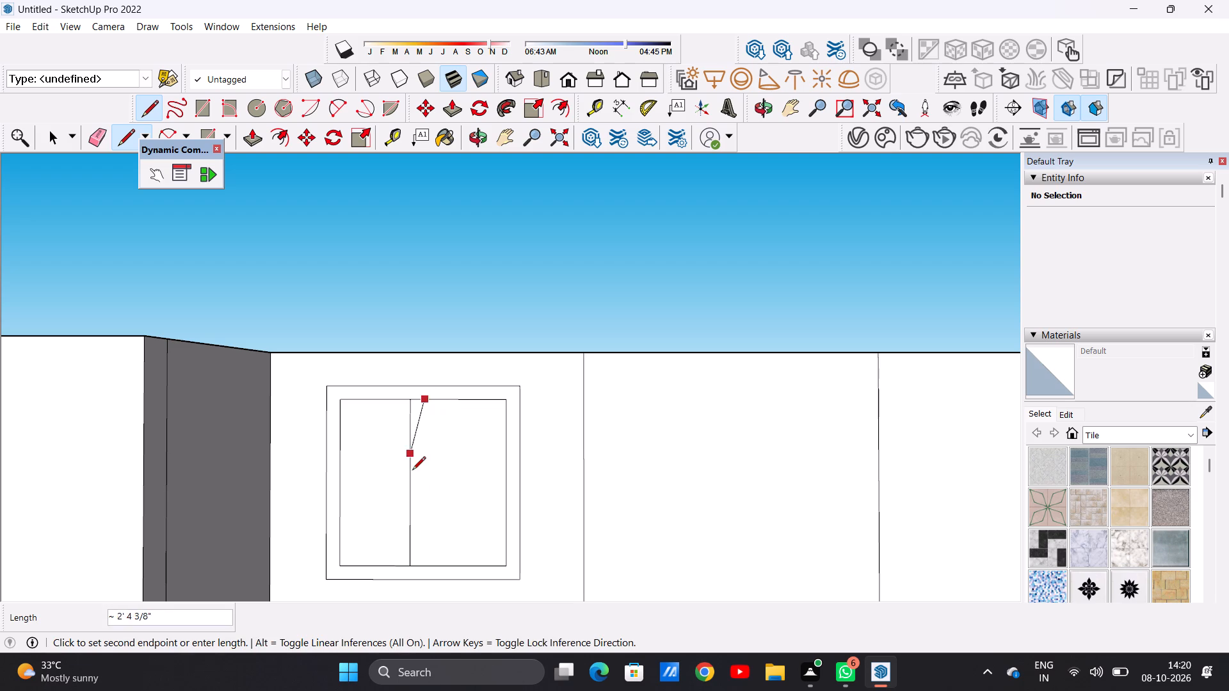
pyautogui.click(427, 571)
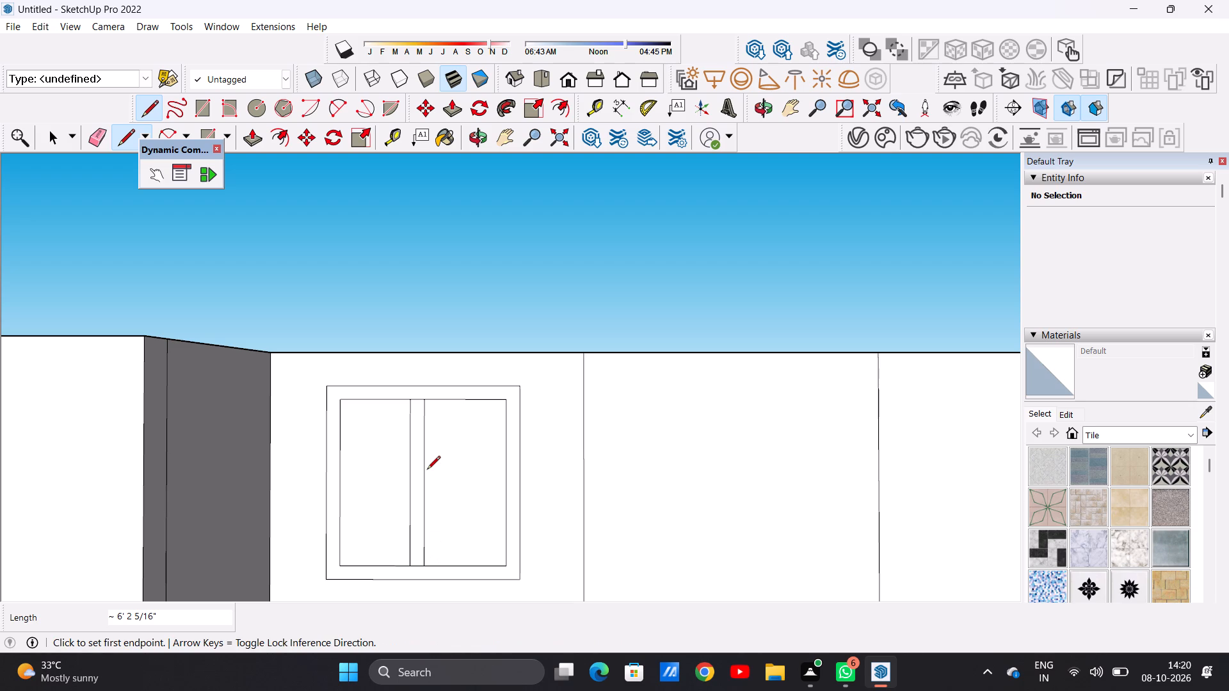
pyautogui.scroll(-20, 427, 470)
pyautogui.scroll(-1, 427, 470)
pyautogui.scroll(5, 610, 472)
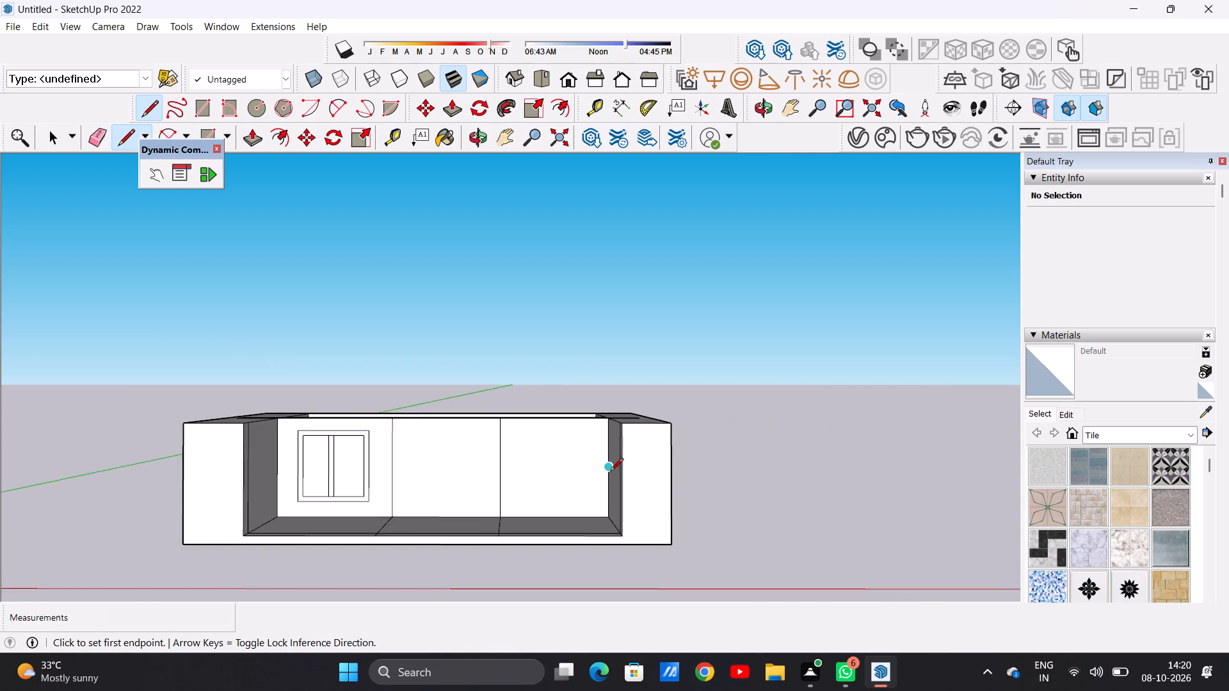
pyautogui.press('space')
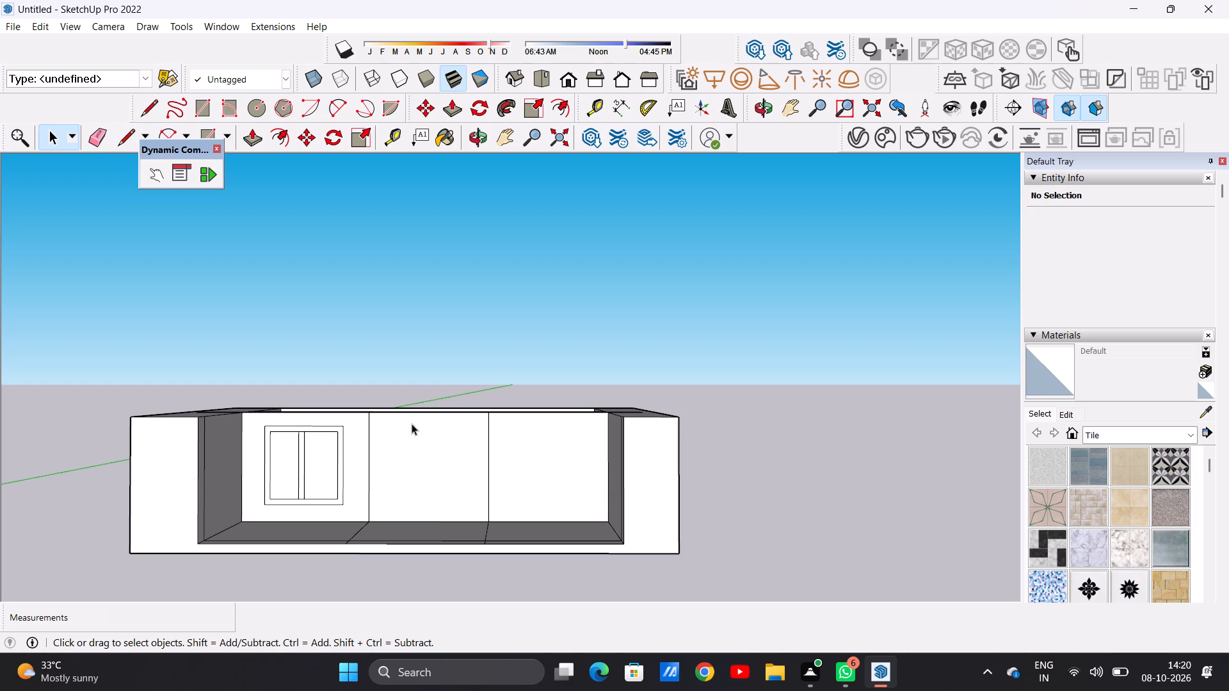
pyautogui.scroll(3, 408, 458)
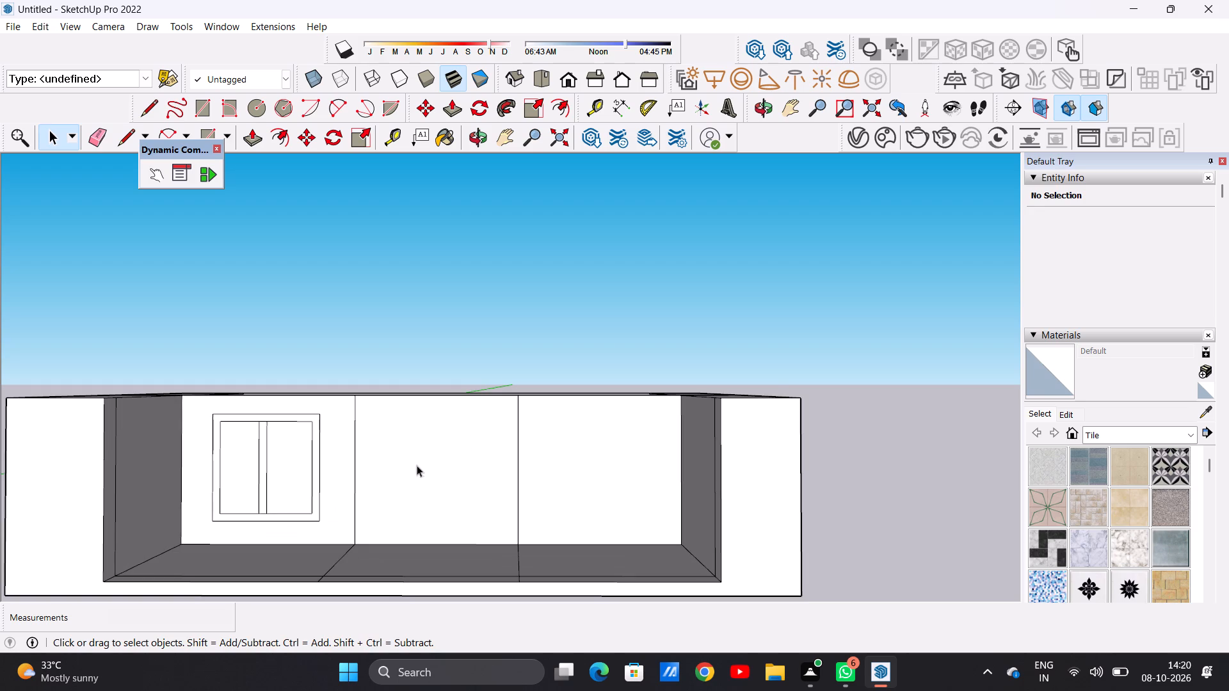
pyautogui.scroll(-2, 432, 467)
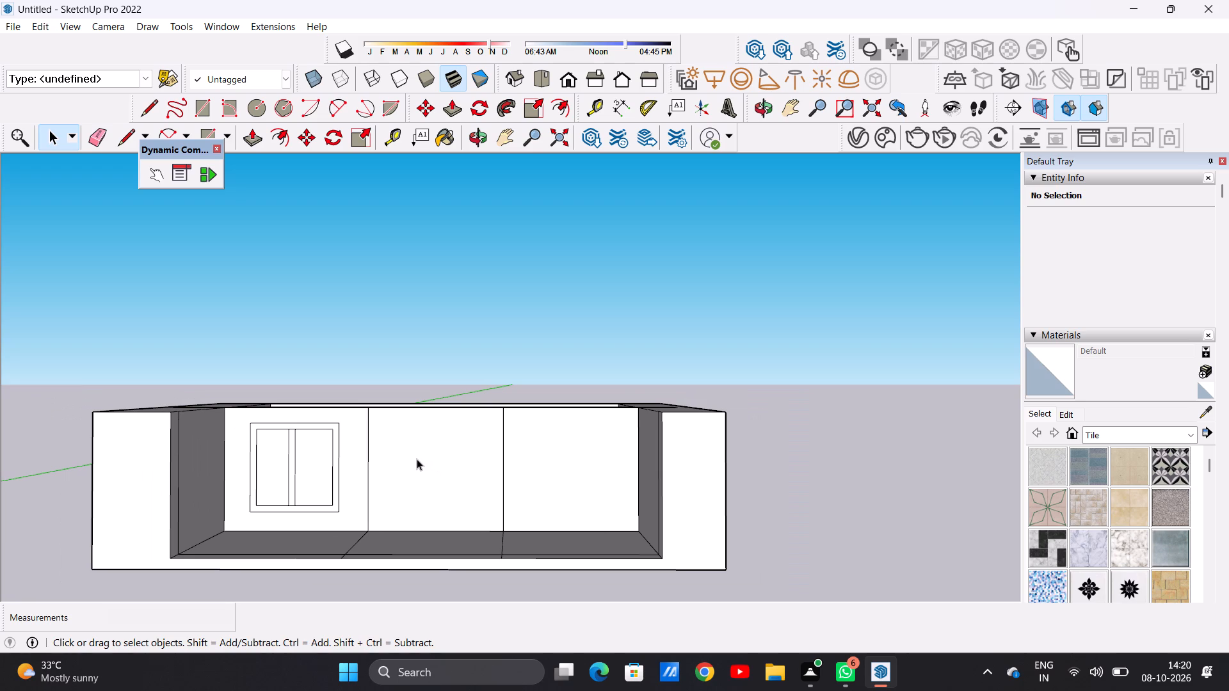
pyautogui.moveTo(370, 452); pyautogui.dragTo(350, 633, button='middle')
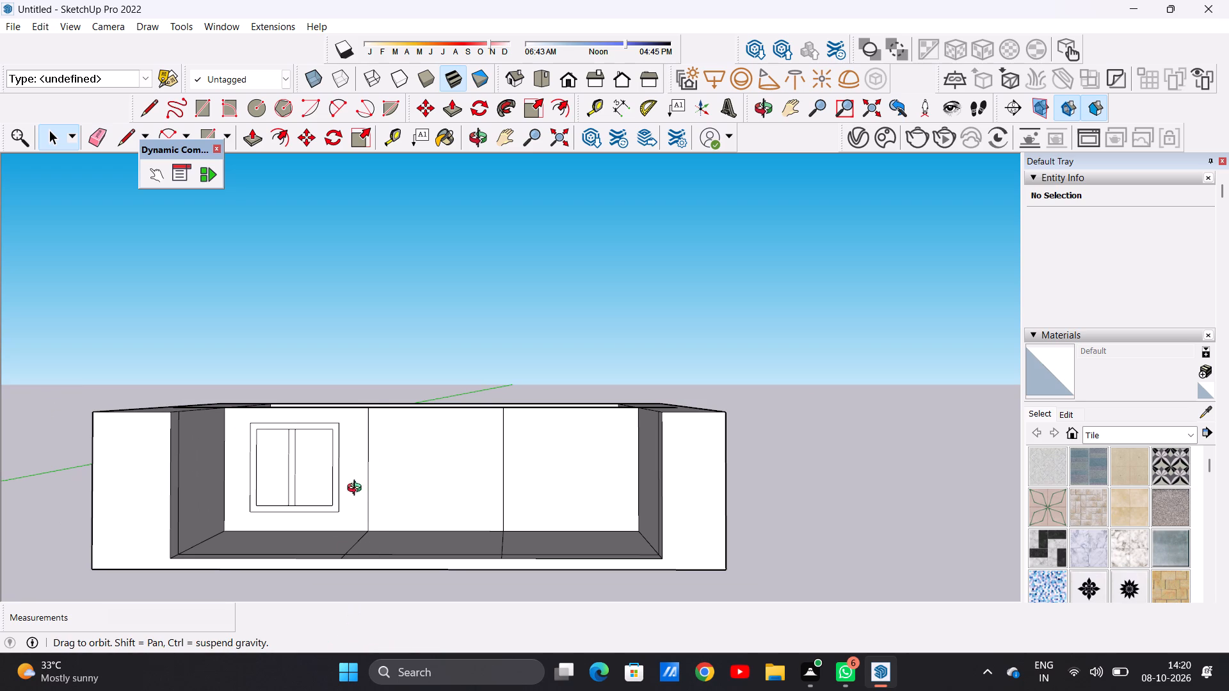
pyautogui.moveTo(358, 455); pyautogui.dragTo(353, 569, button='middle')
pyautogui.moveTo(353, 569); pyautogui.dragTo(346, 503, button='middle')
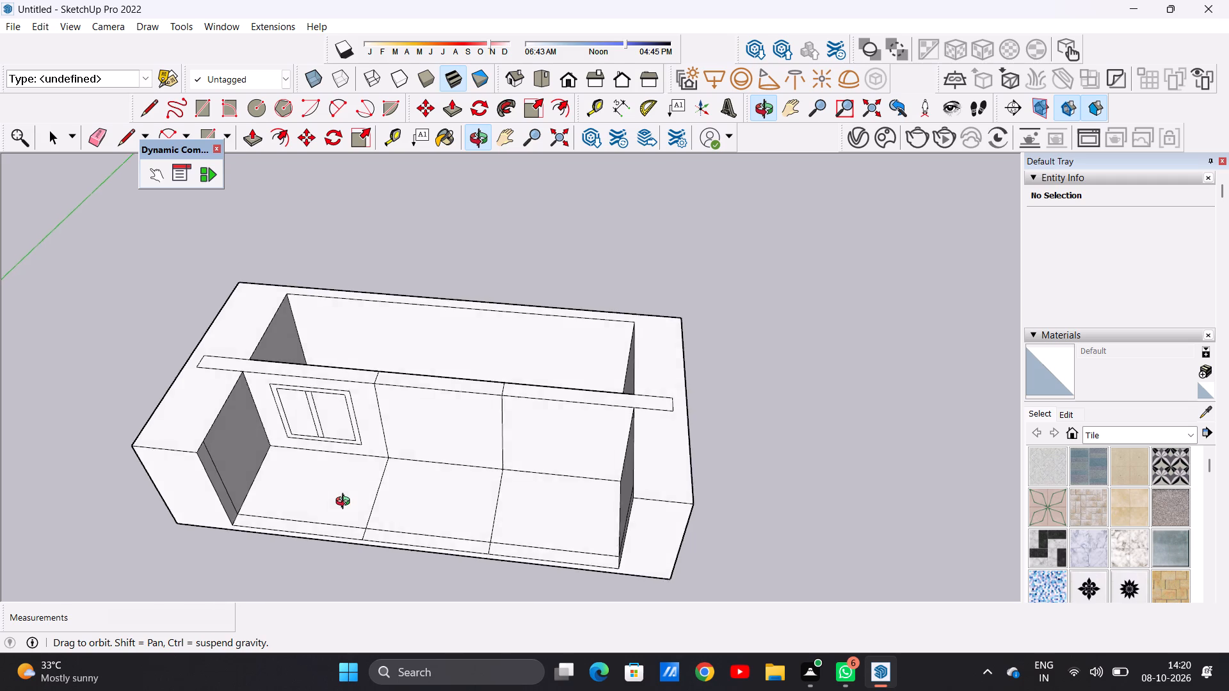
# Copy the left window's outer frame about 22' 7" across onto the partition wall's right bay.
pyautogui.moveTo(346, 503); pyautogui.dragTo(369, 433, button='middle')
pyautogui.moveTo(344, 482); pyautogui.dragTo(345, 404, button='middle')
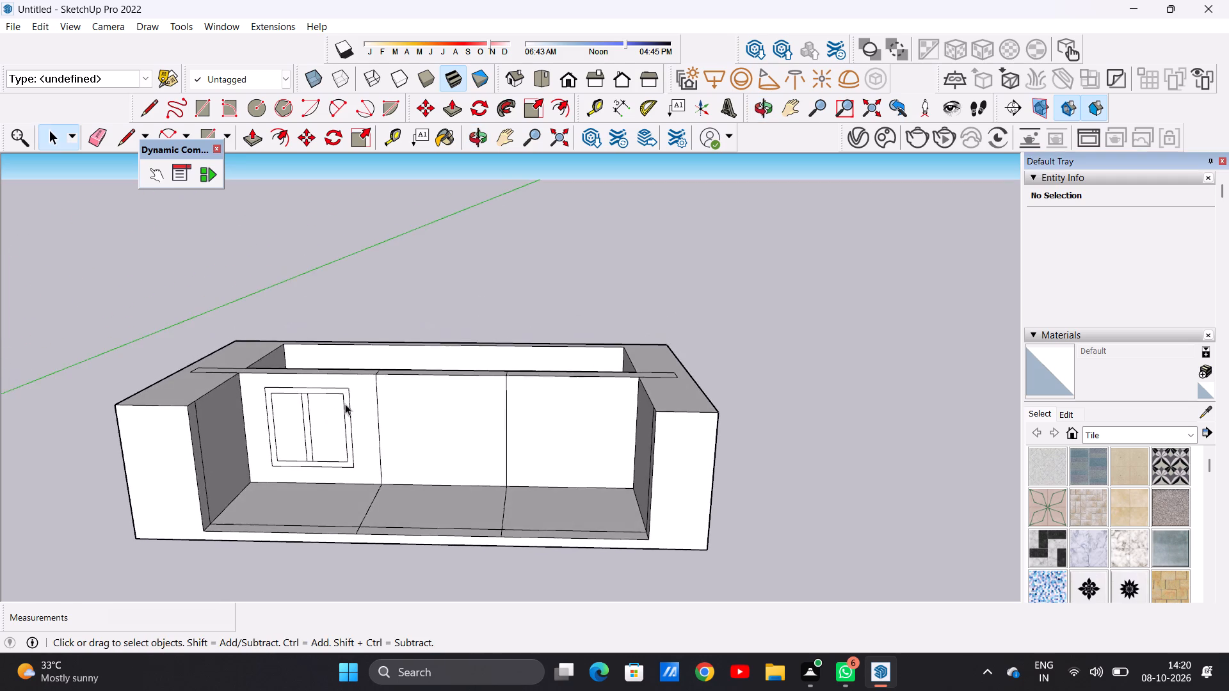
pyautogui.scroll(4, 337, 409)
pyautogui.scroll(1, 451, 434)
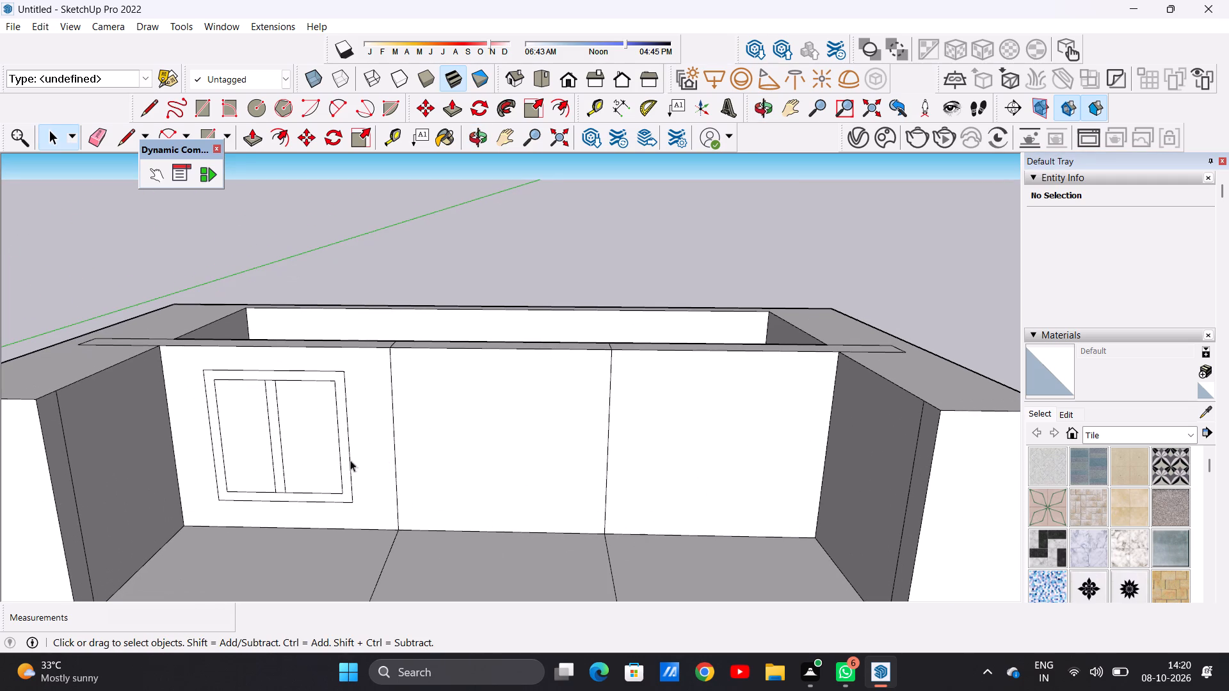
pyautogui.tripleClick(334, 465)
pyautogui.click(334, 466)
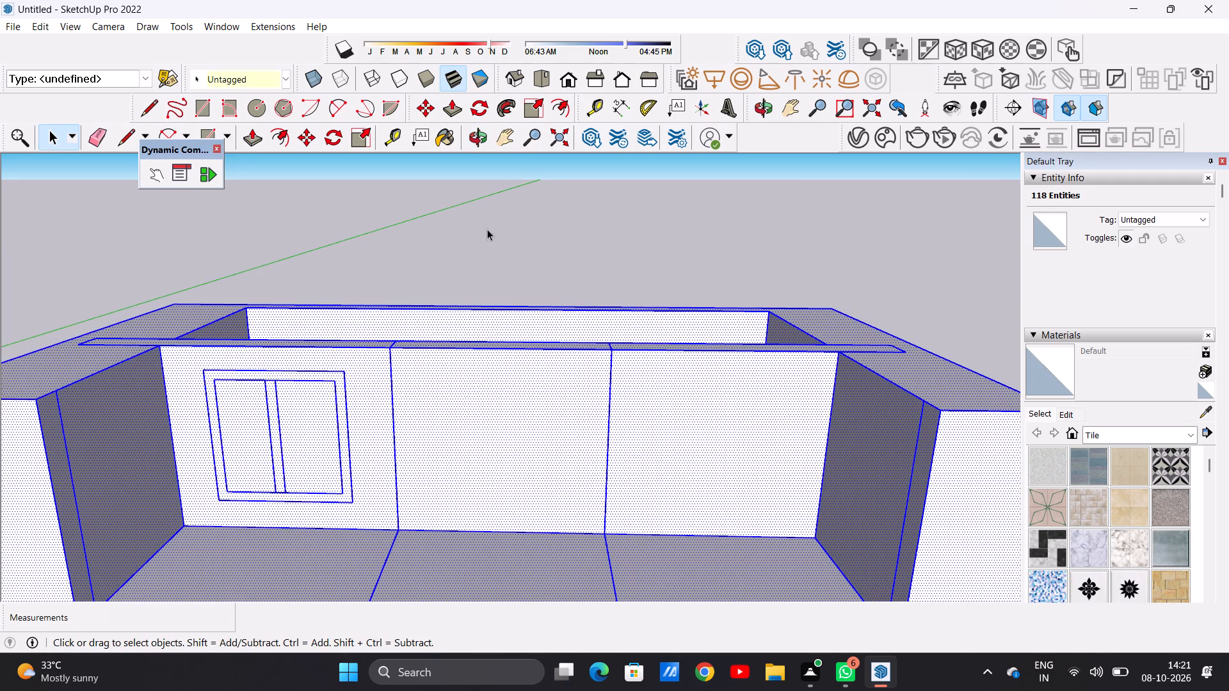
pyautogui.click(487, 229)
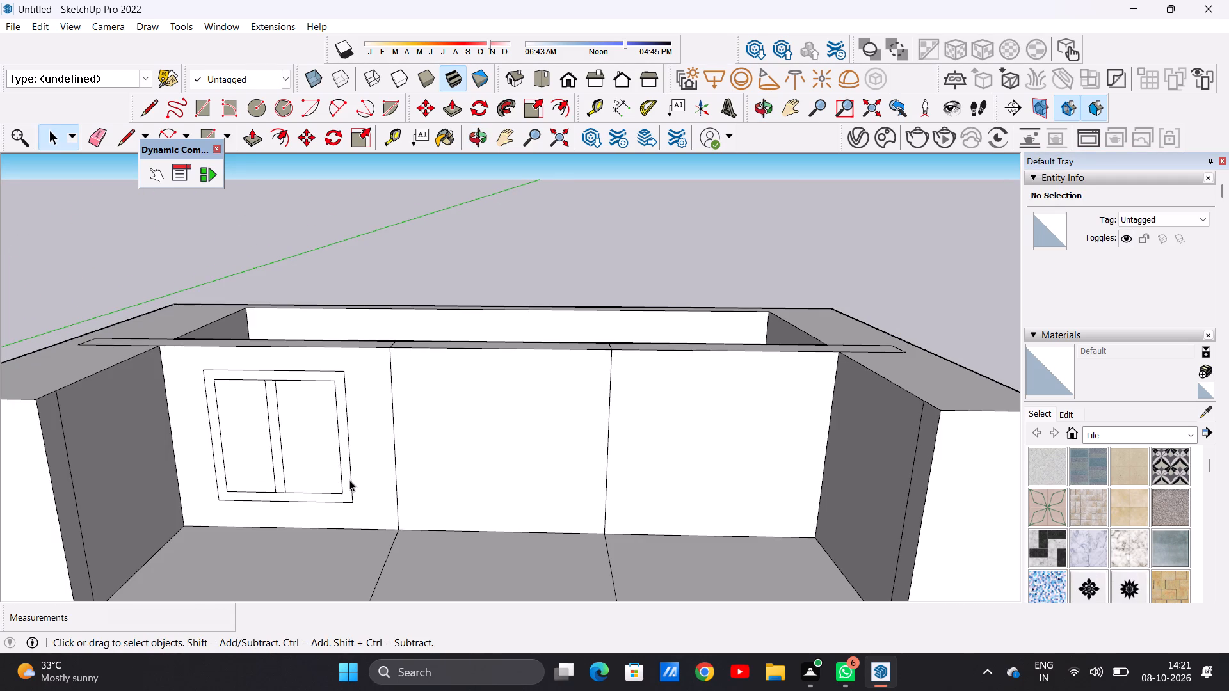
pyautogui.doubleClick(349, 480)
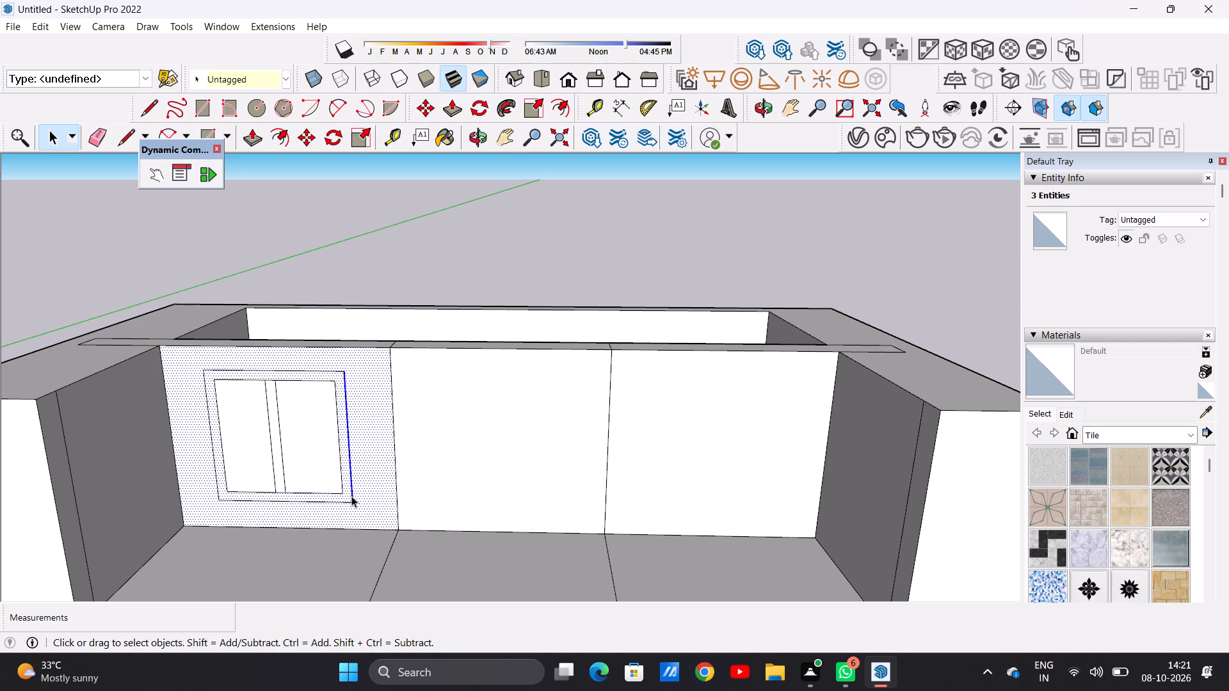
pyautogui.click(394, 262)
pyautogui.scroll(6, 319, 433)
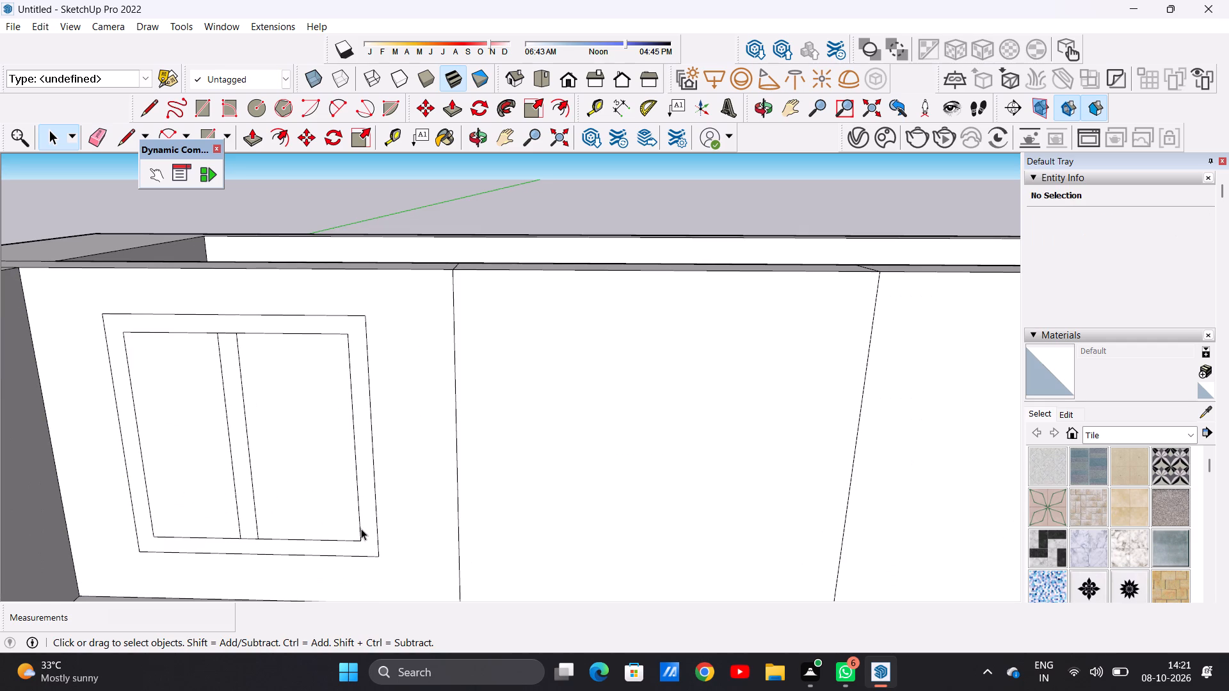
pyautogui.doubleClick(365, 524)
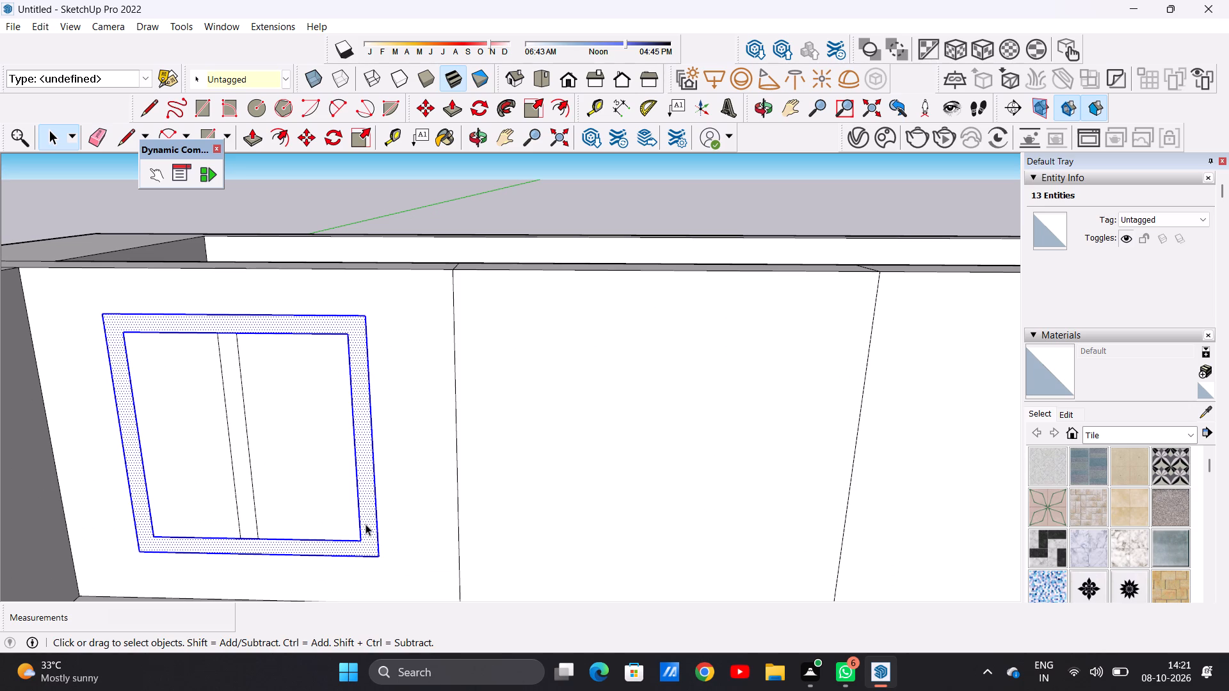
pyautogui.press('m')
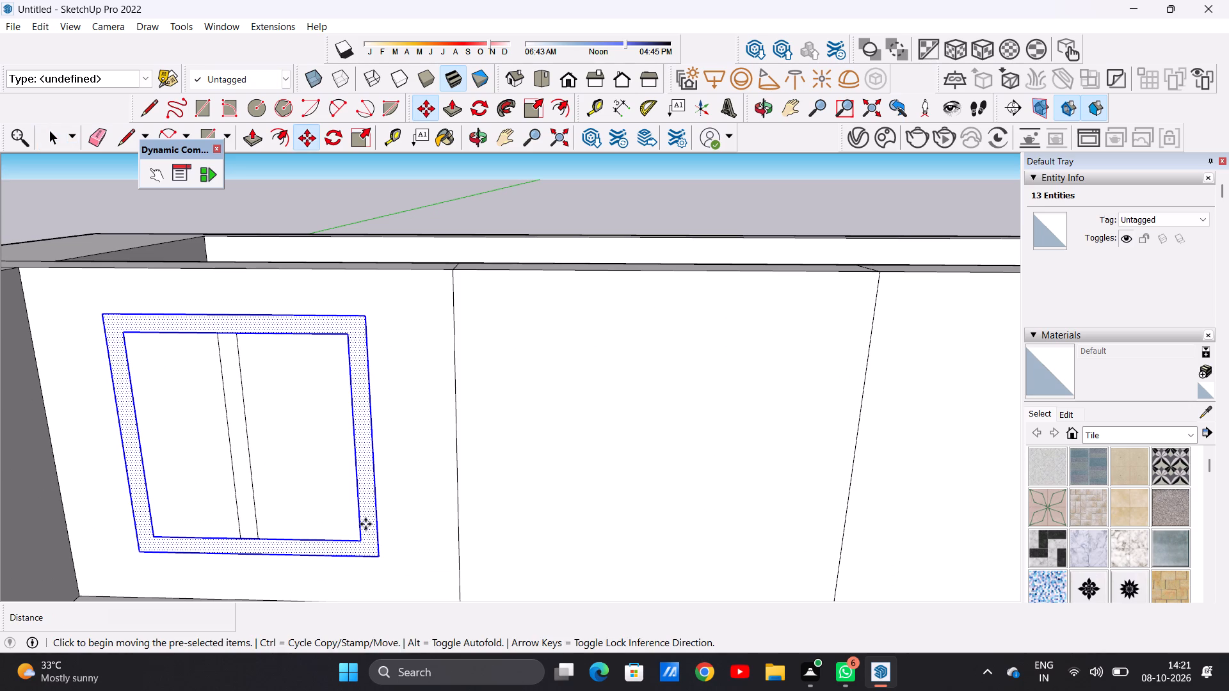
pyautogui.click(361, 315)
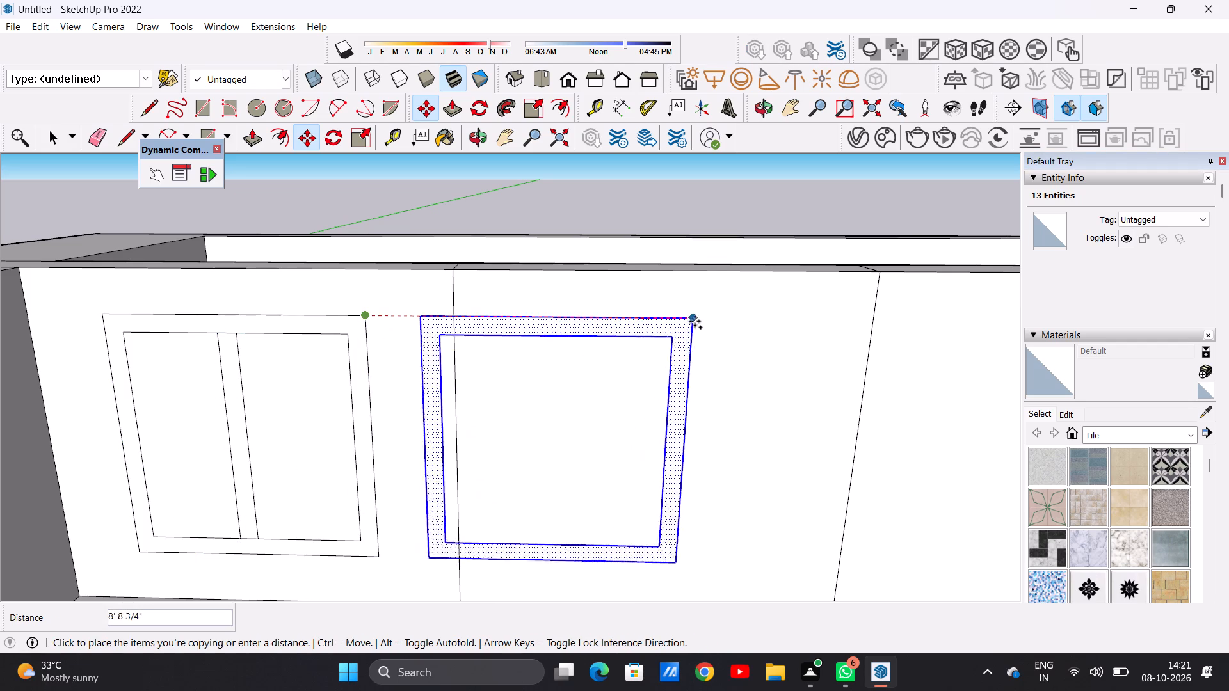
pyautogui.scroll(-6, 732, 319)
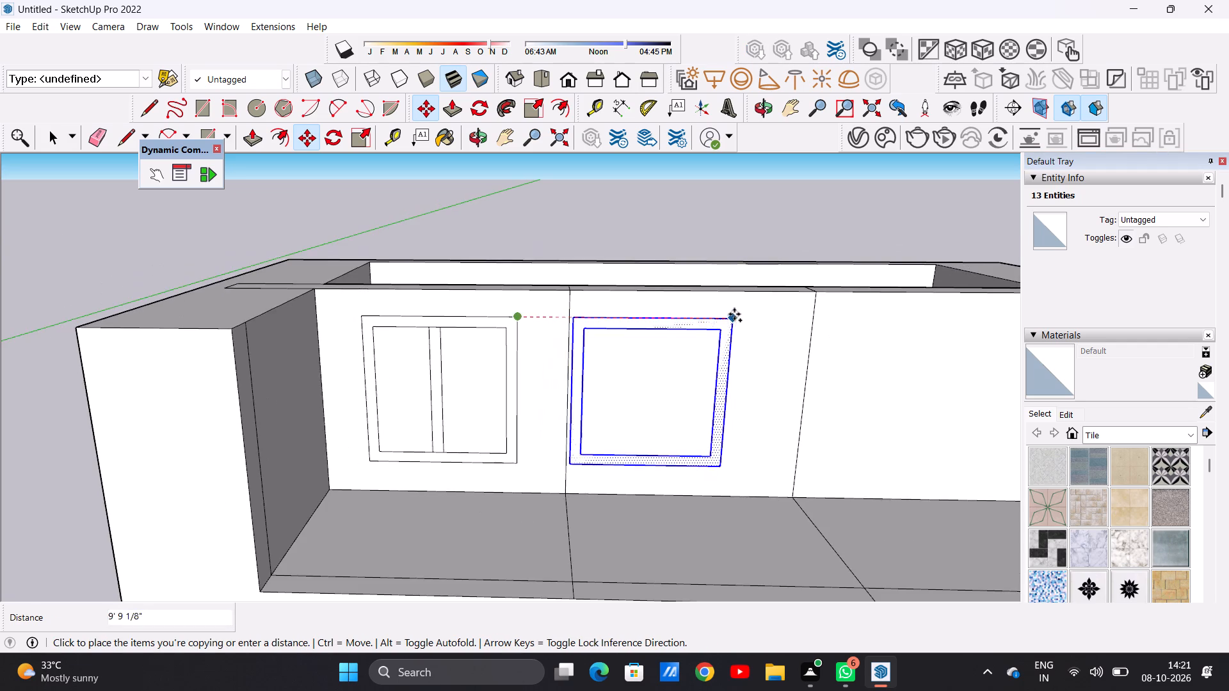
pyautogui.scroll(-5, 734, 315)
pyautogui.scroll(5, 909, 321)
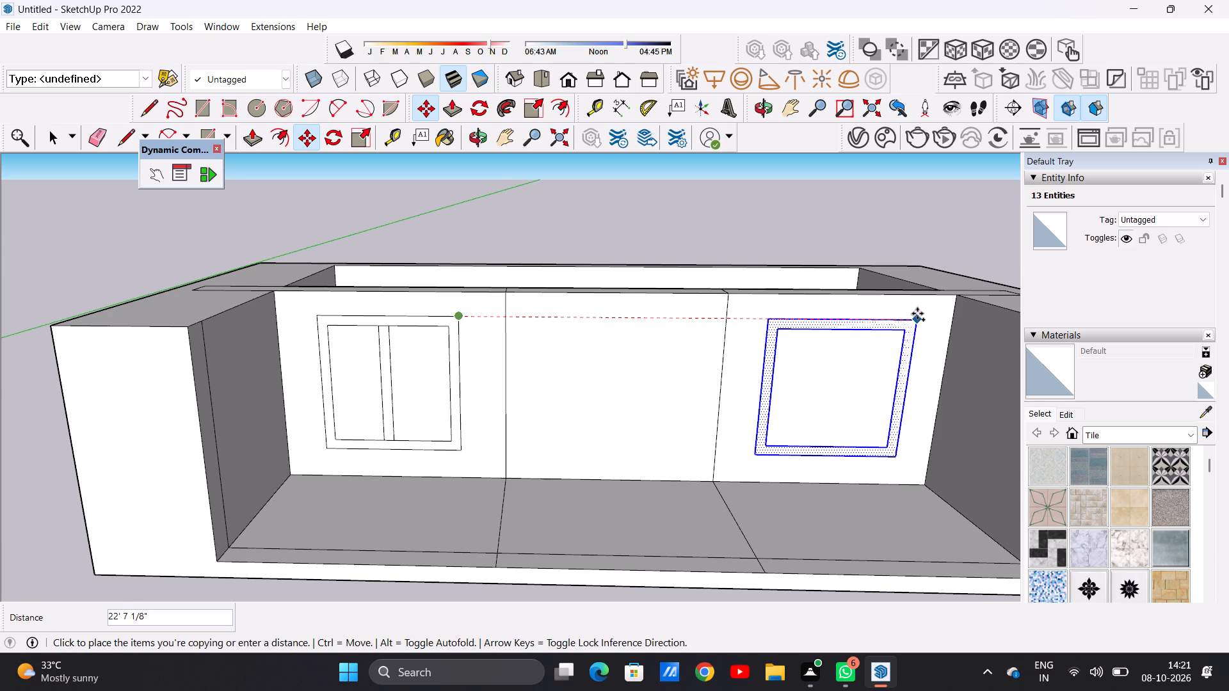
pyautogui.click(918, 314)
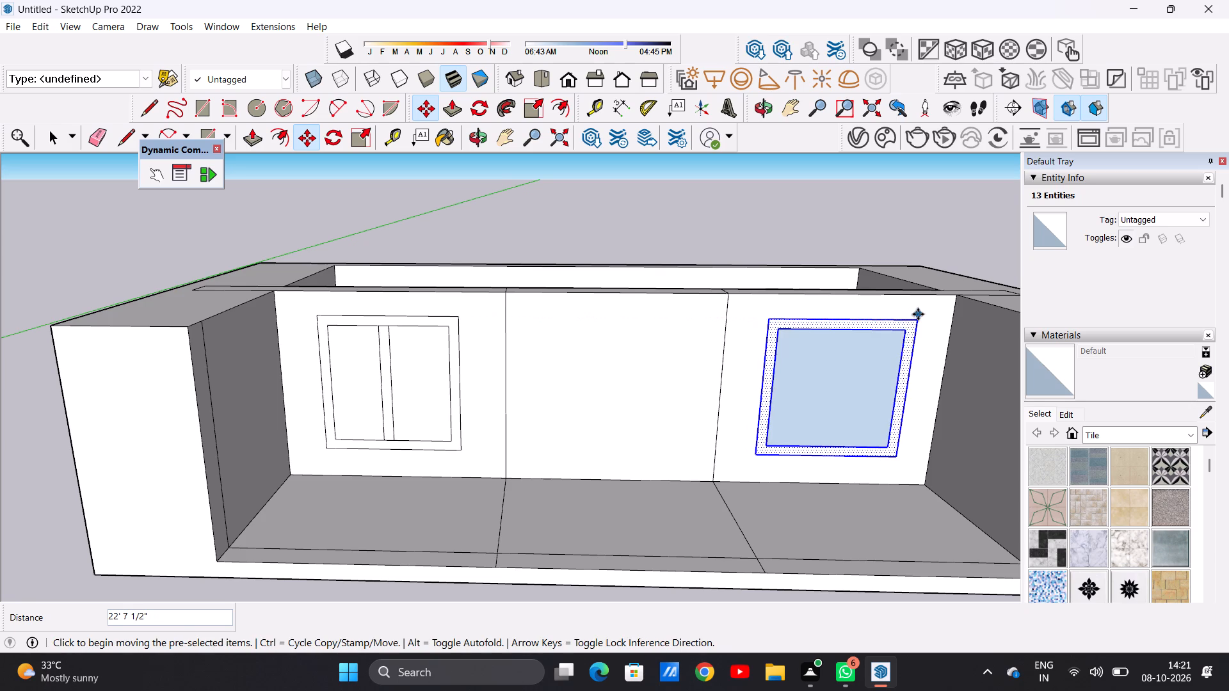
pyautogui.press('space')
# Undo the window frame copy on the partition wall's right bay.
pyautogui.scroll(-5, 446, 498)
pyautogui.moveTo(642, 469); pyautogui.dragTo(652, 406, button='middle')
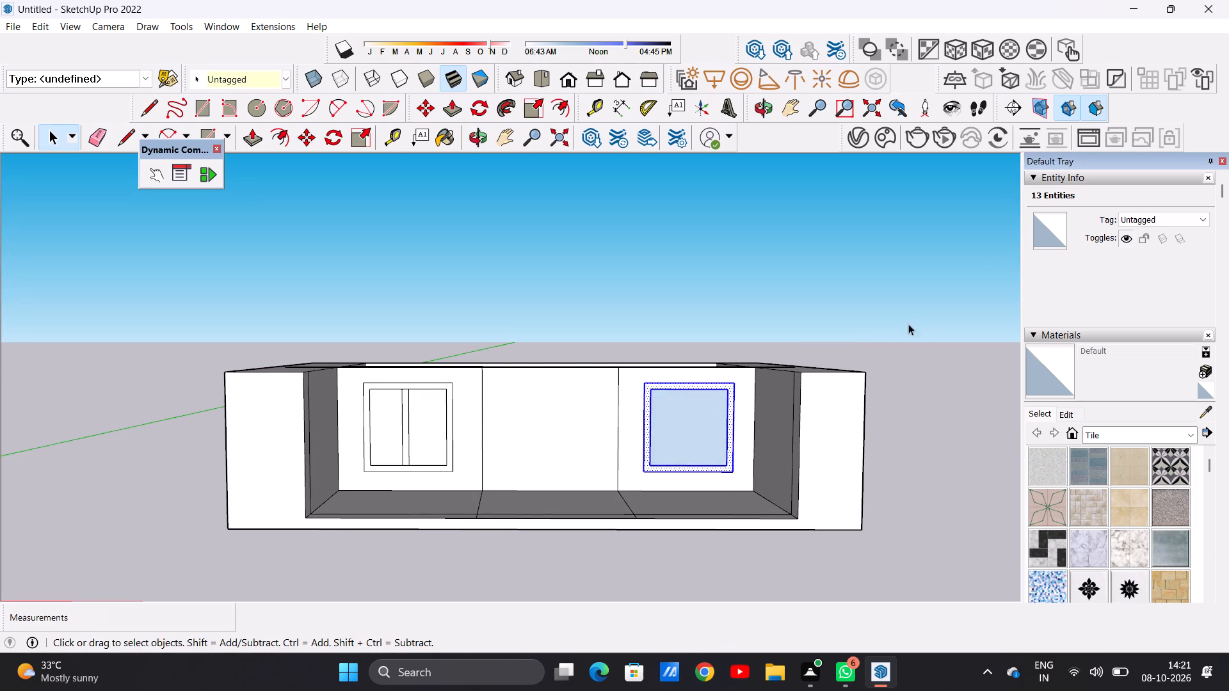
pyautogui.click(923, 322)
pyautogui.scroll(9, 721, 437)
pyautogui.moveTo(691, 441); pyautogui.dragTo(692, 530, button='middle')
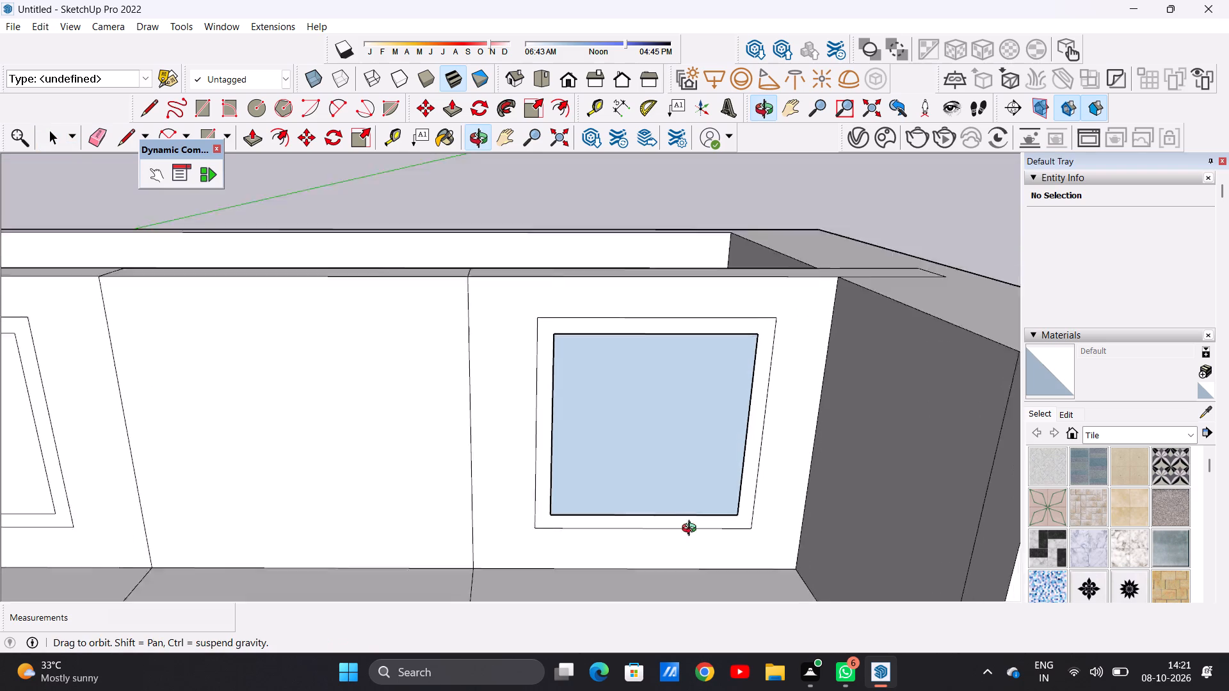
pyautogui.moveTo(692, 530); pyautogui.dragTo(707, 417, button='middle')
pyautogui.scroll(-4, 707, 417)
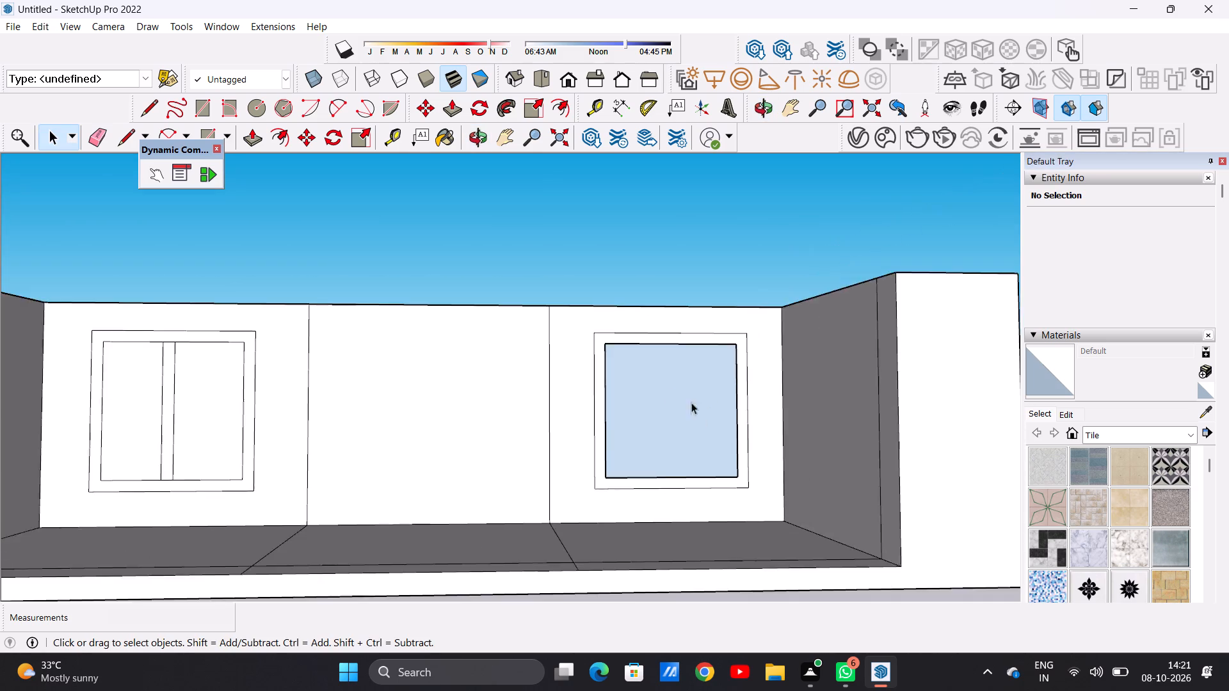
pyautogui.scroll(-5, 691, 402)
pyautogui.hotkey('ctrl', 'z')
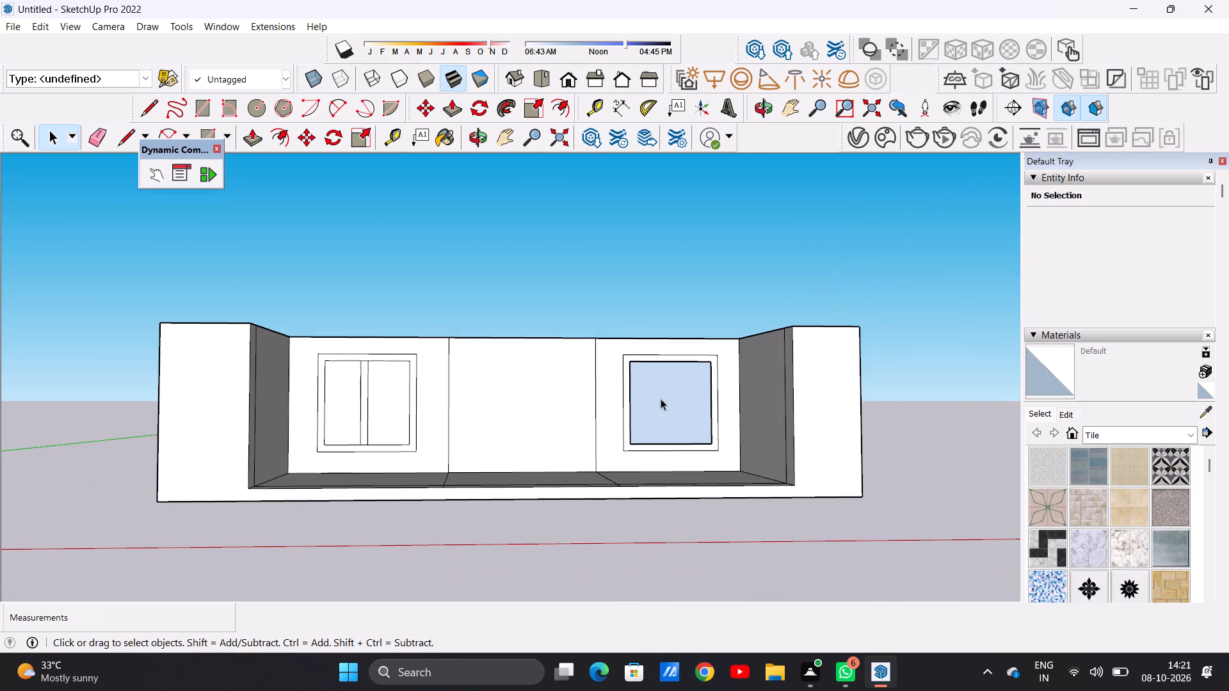
# Draw a nearly square window rectangle of about 45.7 ft² on the partition wall's right bay, facing the front room.
pyautogui.scroll(7, 659, 395)
pyautogui.press('r')
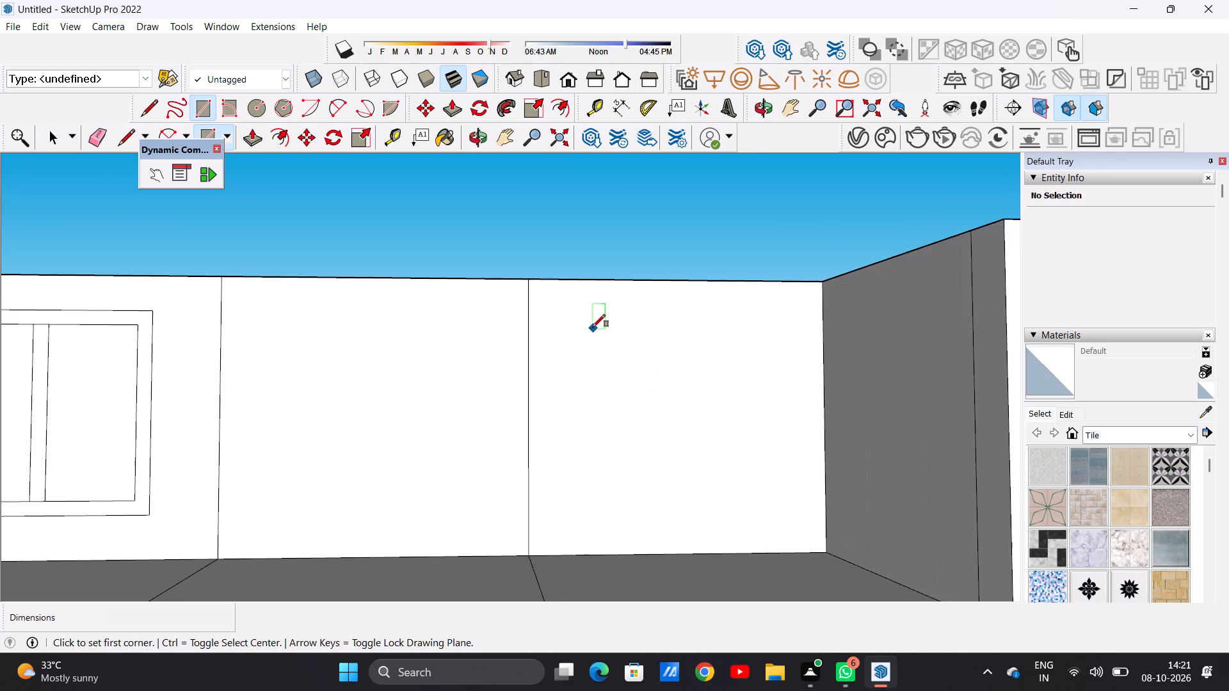
pyautogui.click(579, 317)
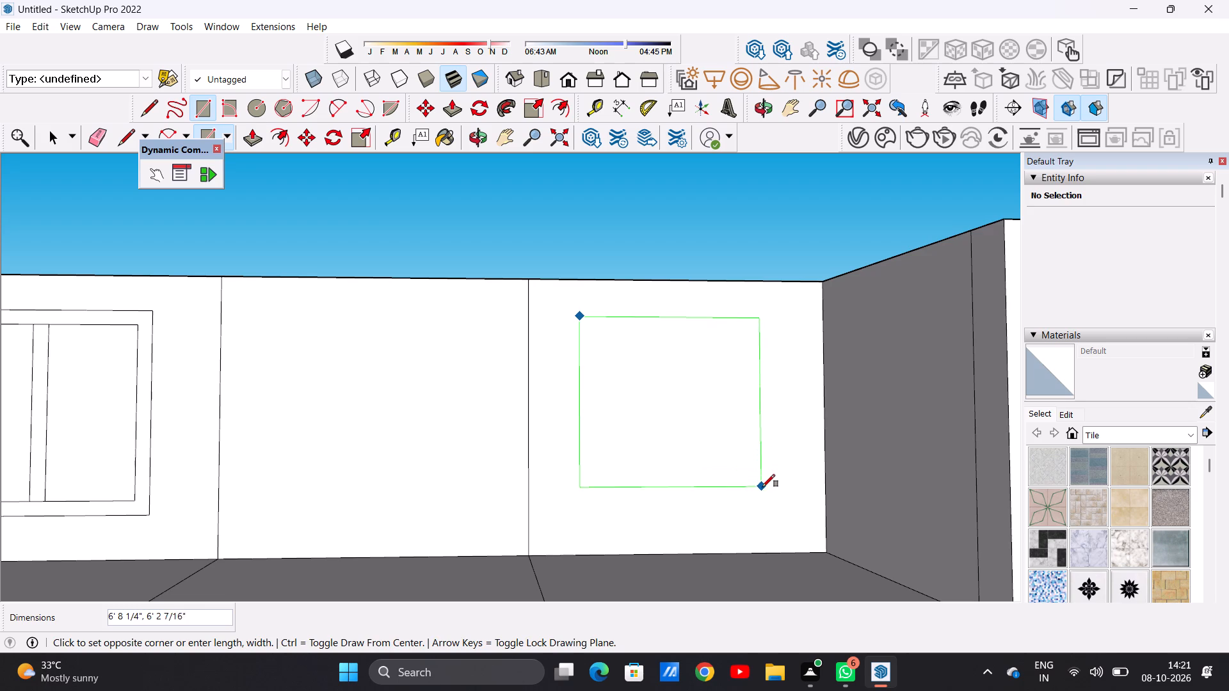
pyautogui.click(766, 498)
pyautogui.press('space')
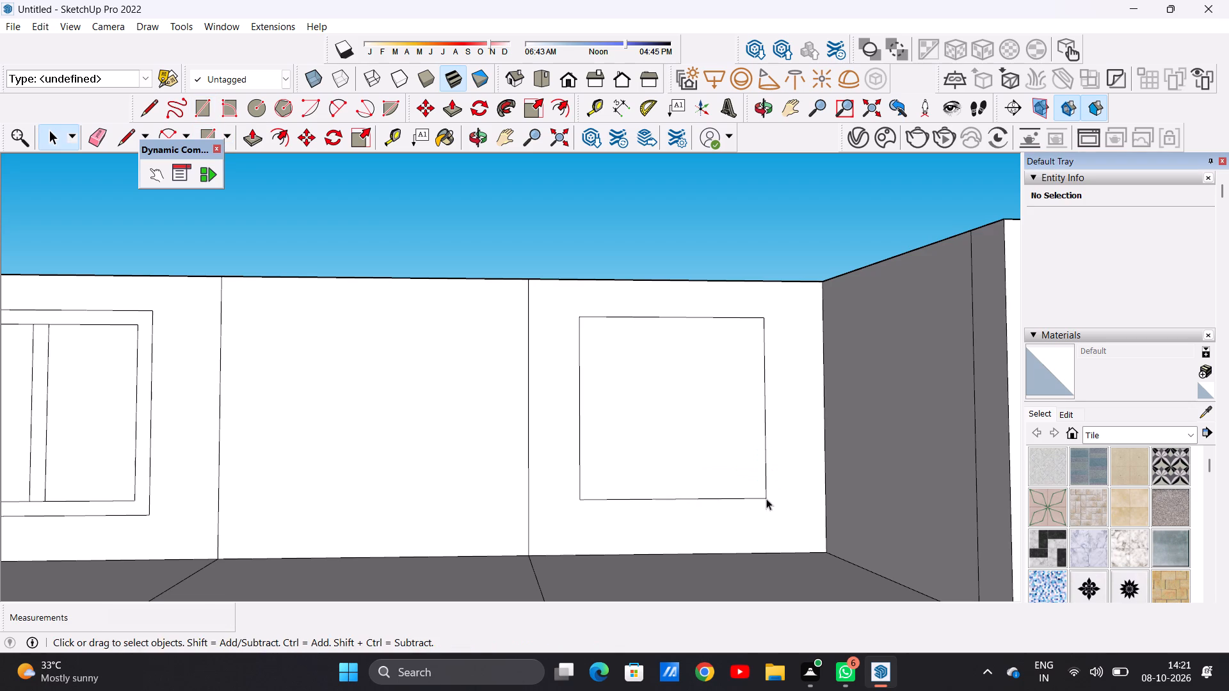
# Offset the right bay's window outline about 5" inward to form its frame.
pyautogui.write('o')
pyautogui.press('f')
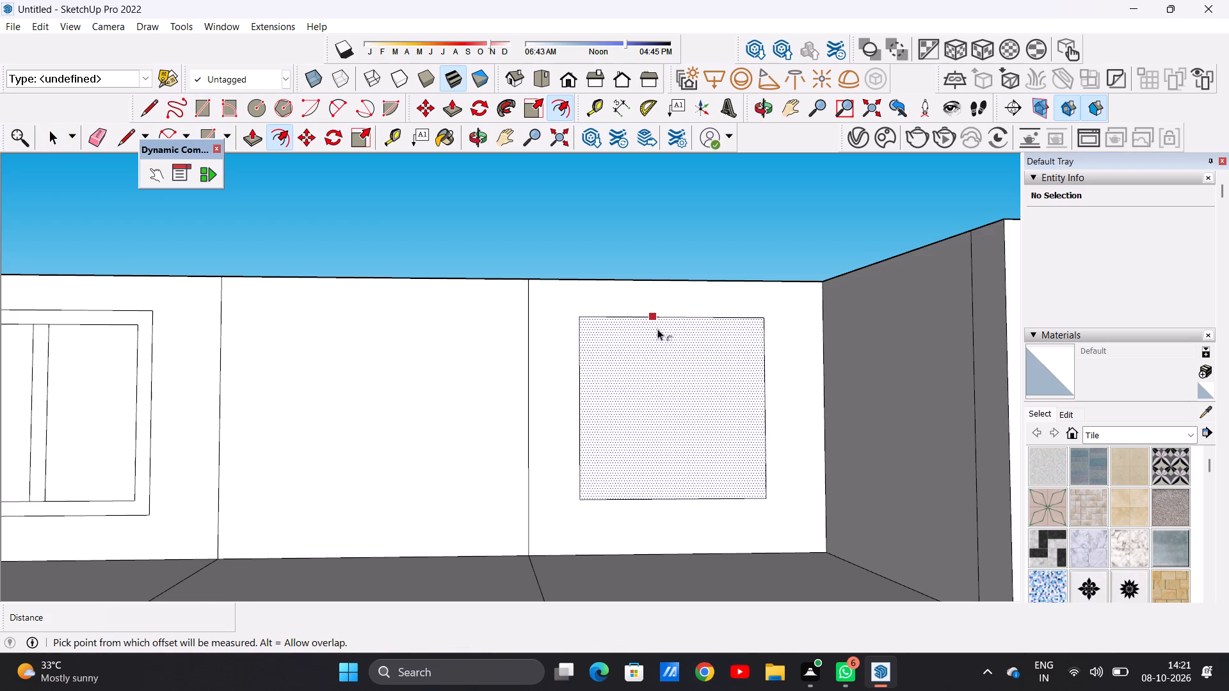
pyautogui.click(666, 329)
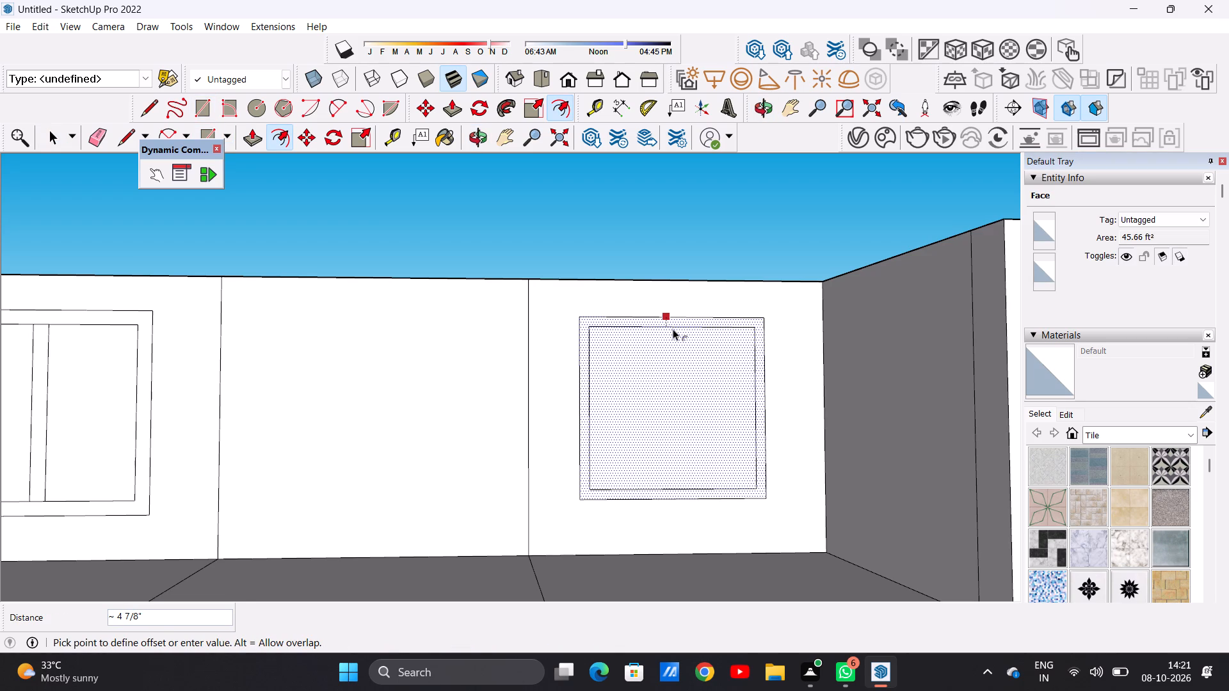
pyautogui.click(673, 329)
pyautogui.press('space')
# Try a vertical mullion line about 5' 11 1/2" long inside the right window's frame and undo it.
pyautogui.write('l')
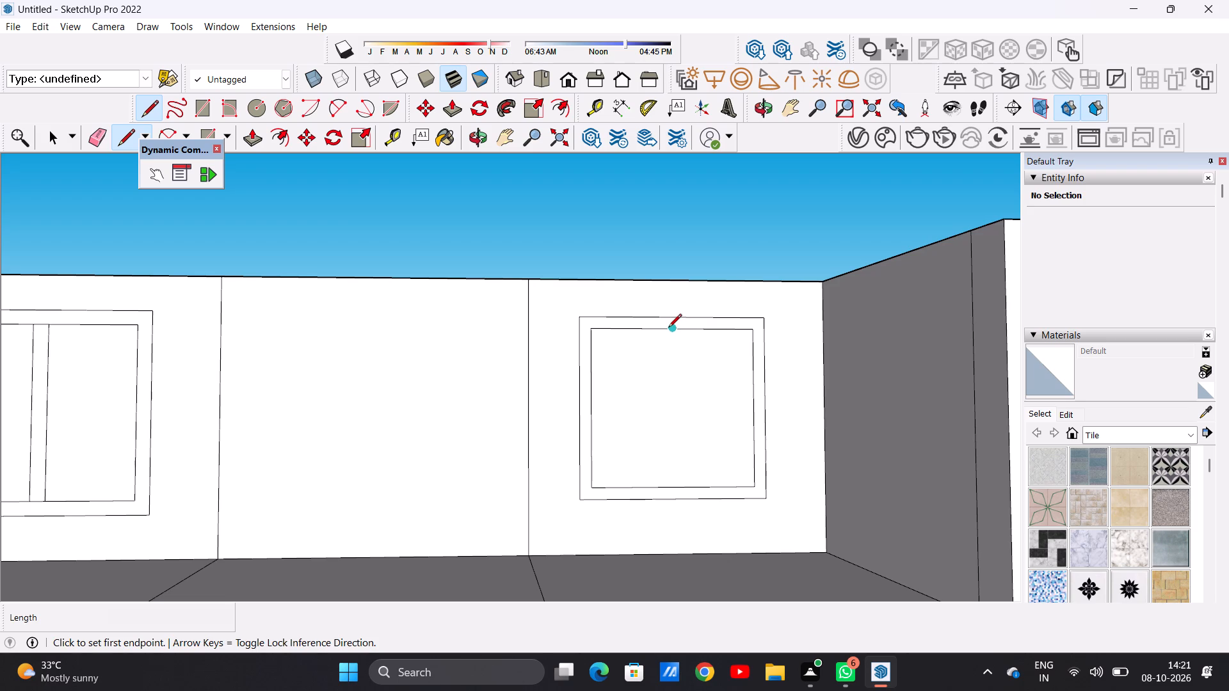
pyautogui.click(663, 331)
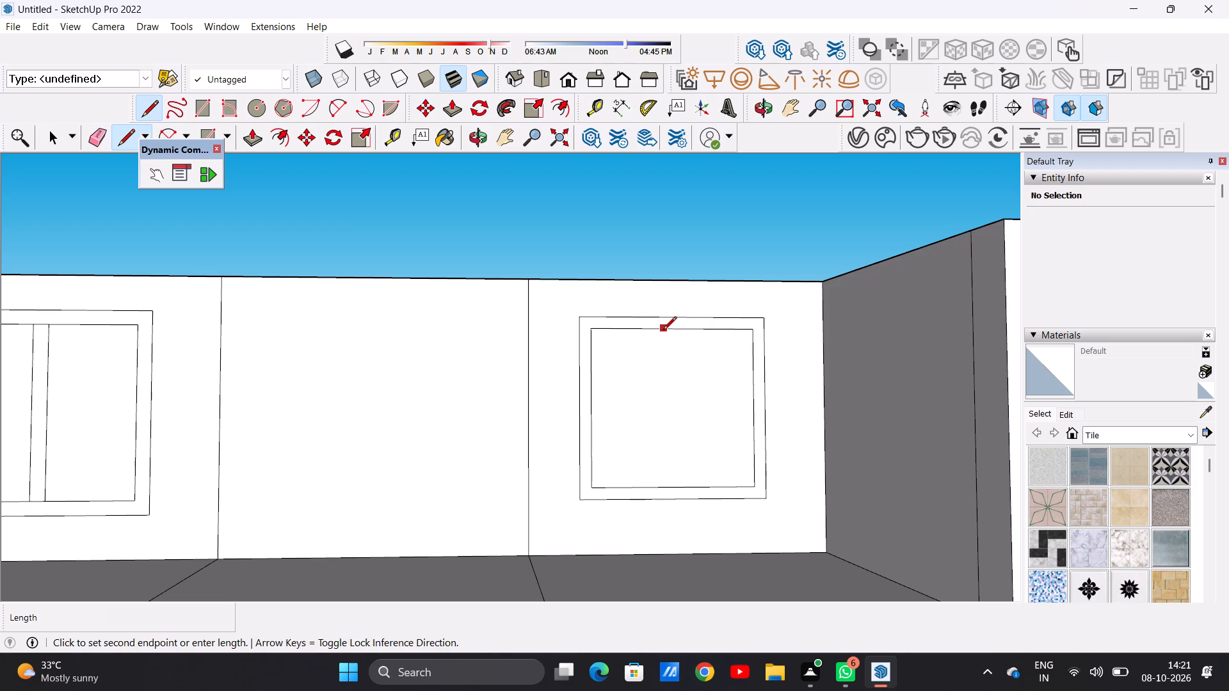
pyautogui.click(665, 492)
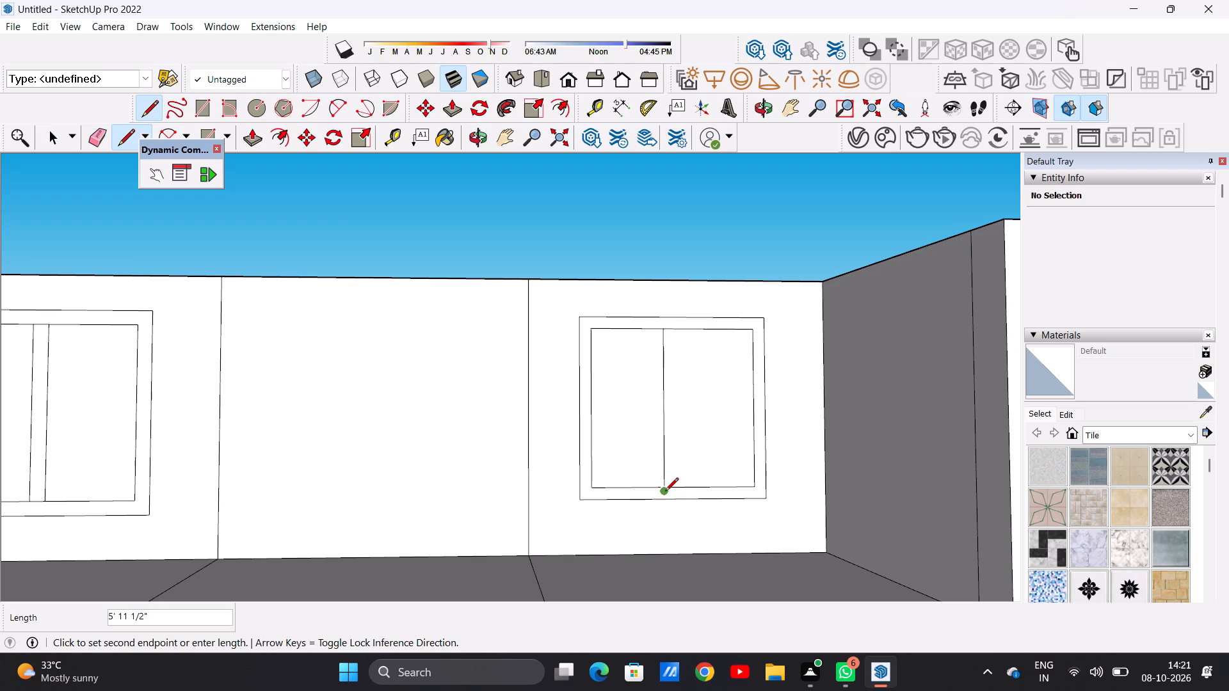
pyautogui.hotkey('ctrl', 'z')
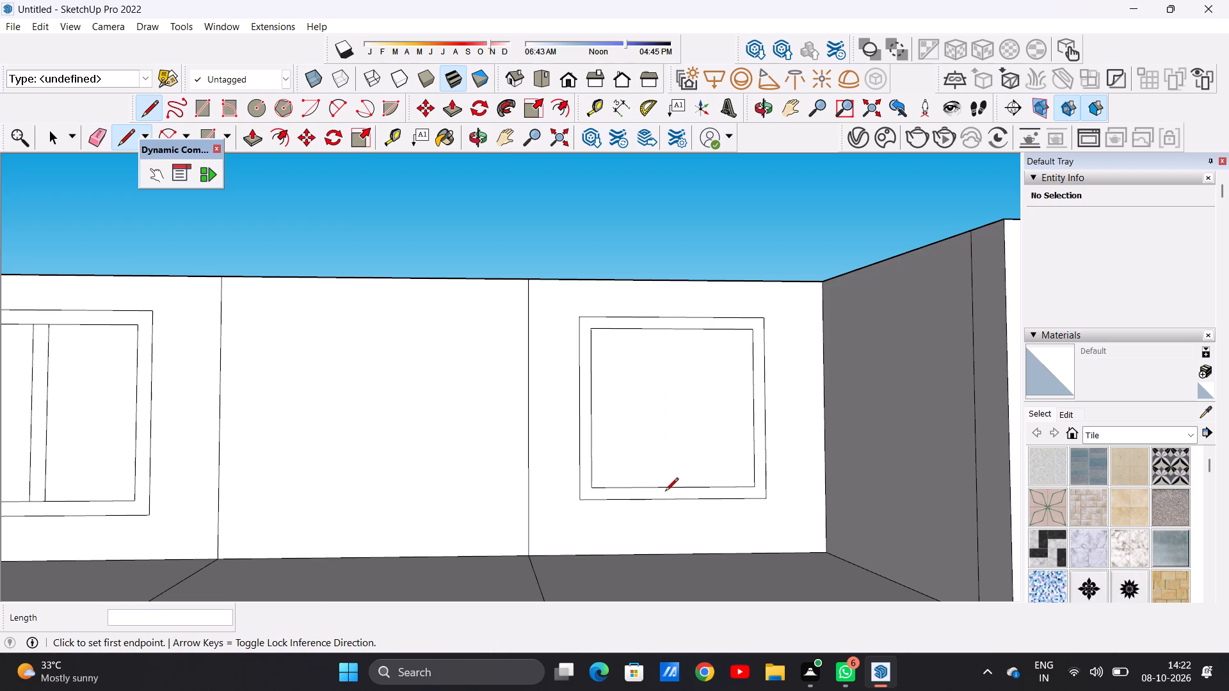
# Draw two closely spaced vertical lines about 5' 9 1/2" long inside the right window's frame to outline a central mullion.
pyautogui.press('l')
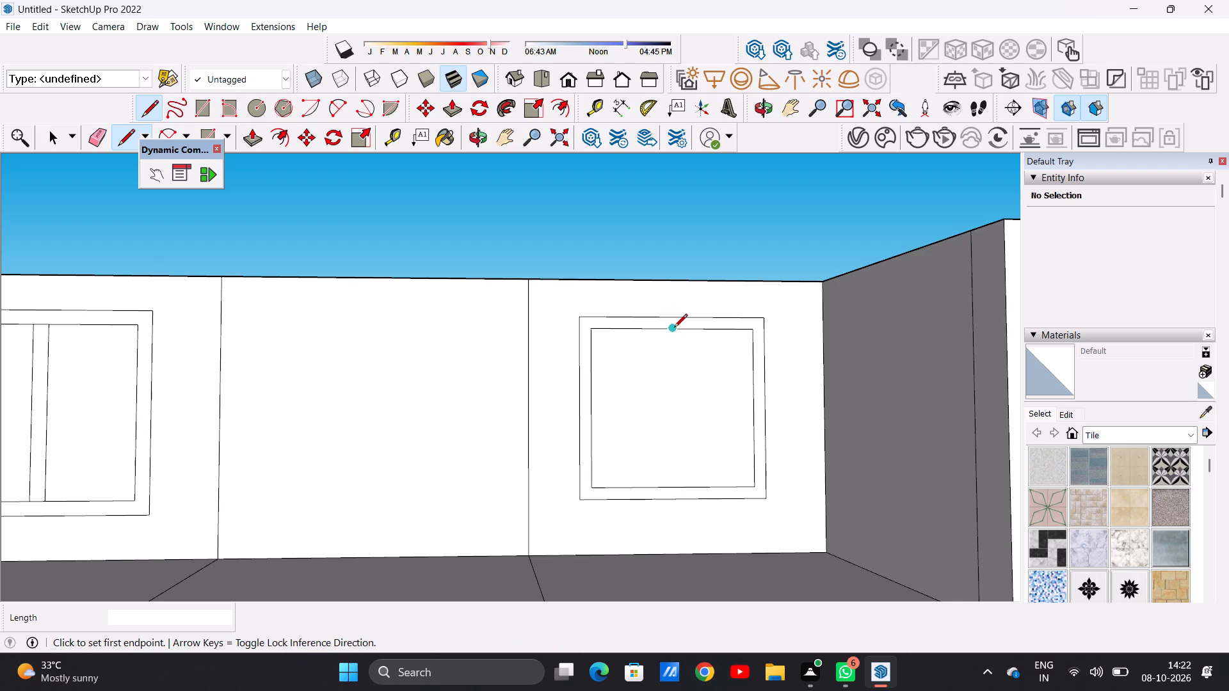
pyautogui.click(663, 329)
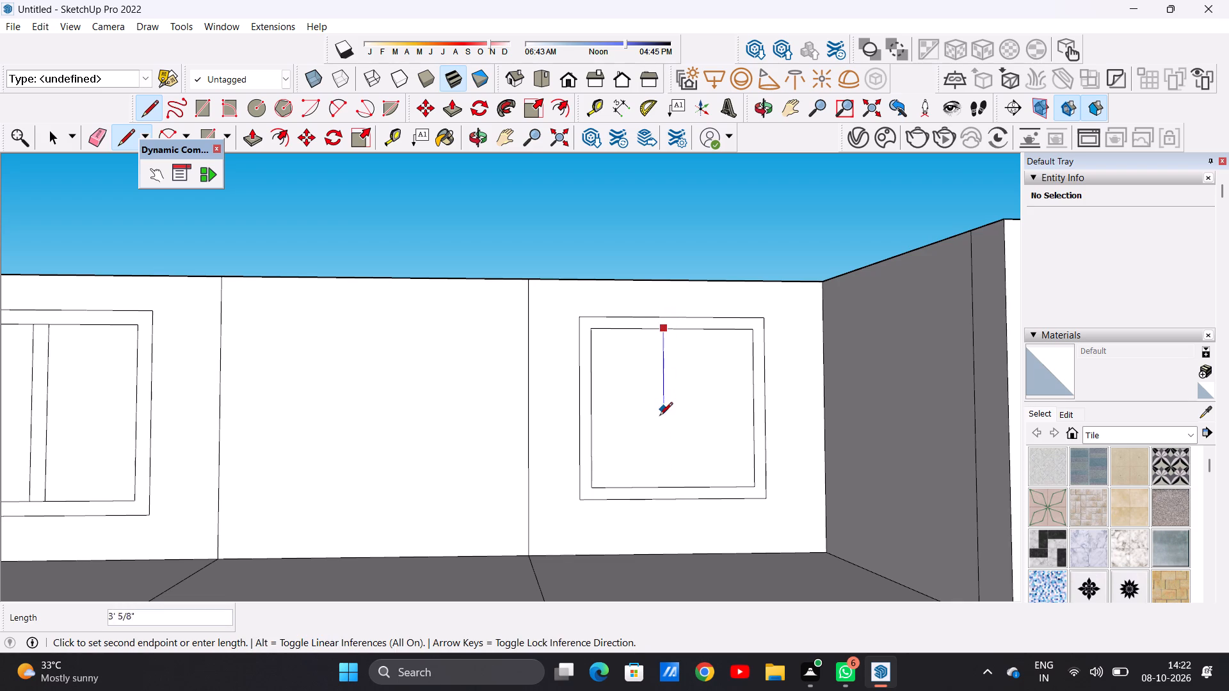
pyautogui.click(662, 490)
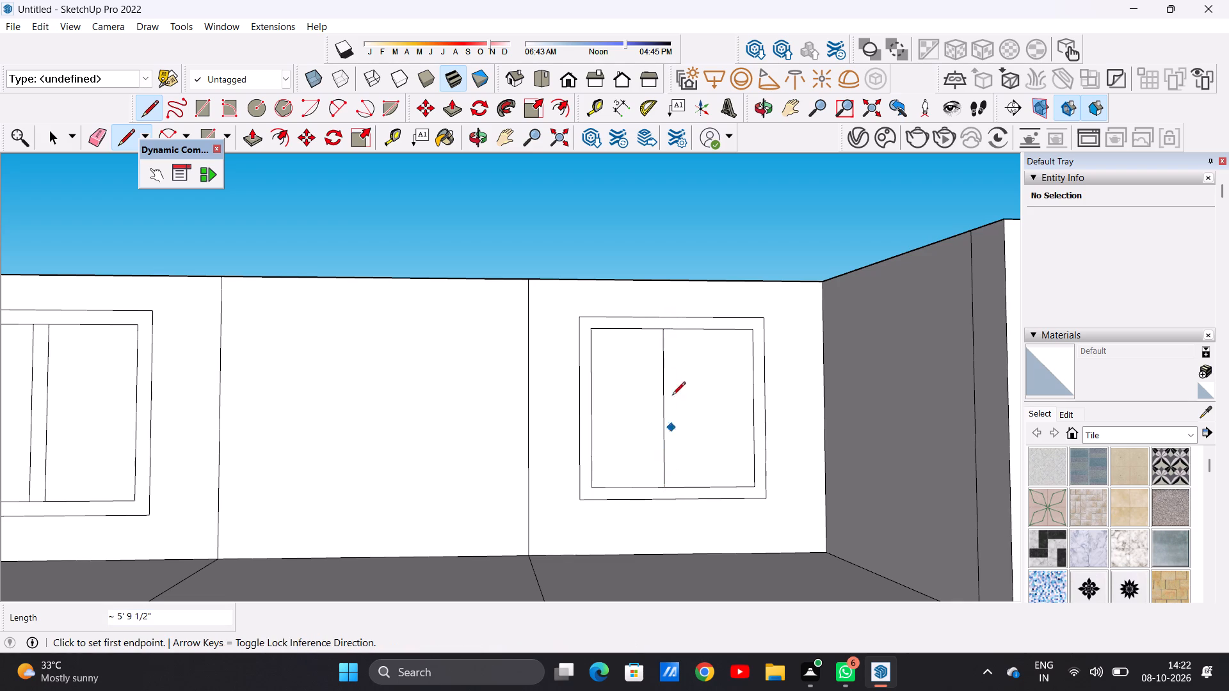
pyautogui.click(678, 332)
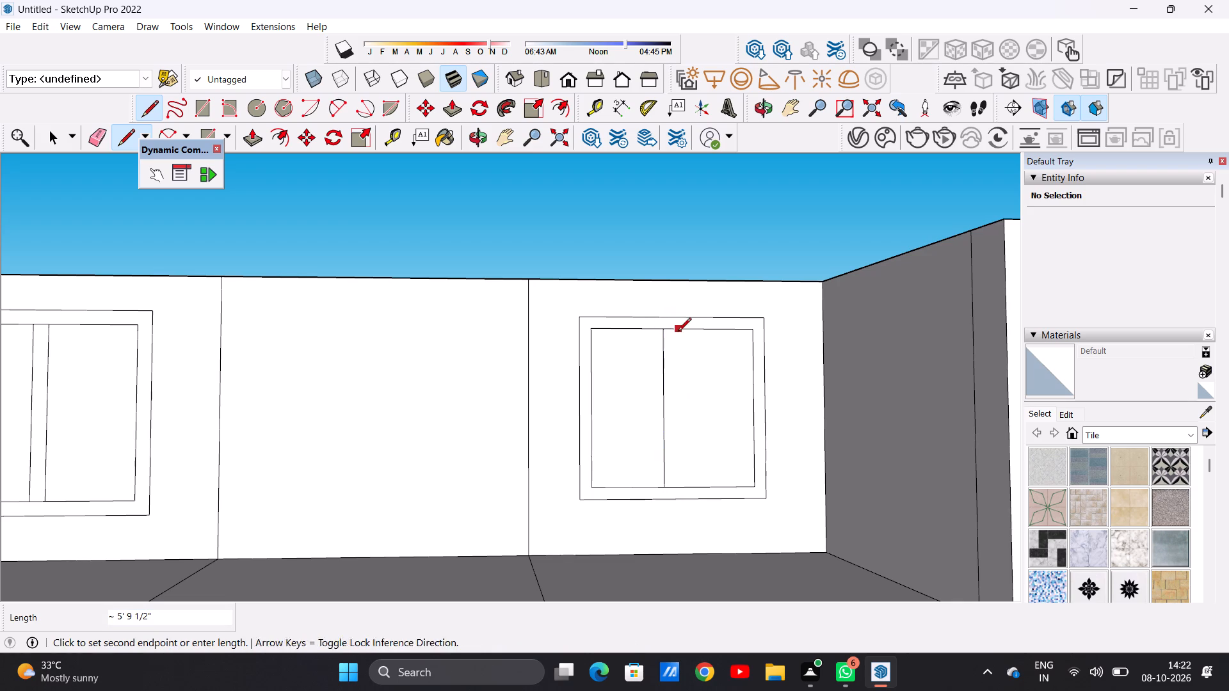
pyautogui.click(678, 488)
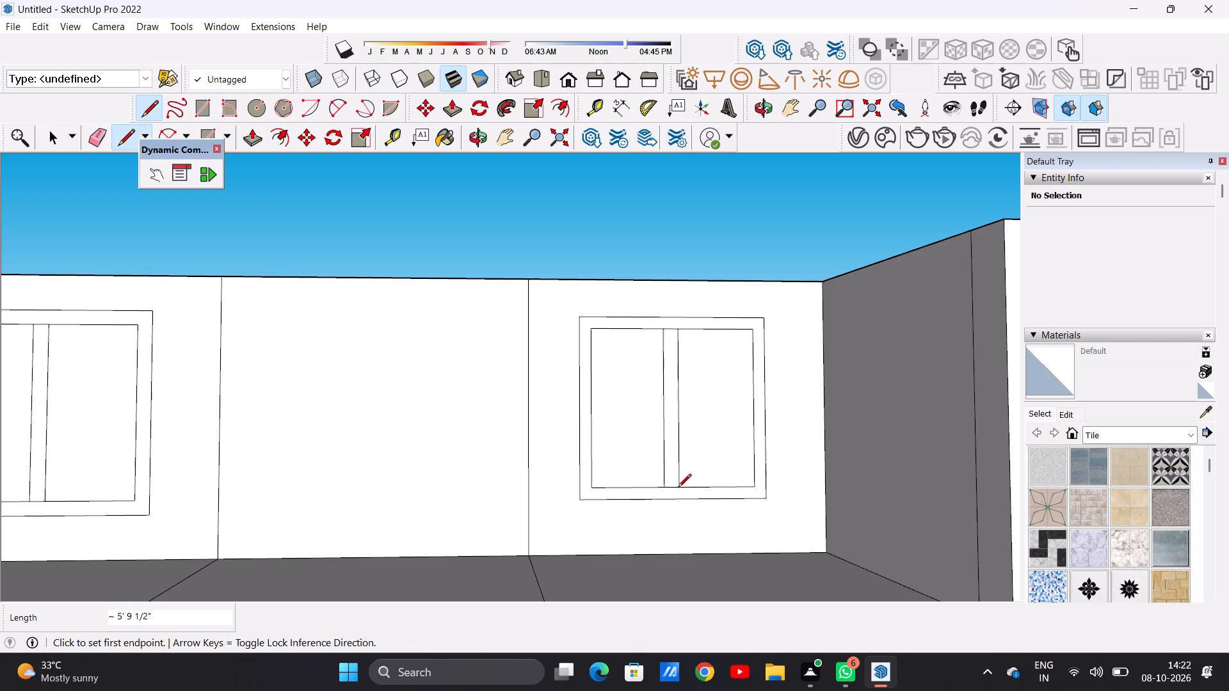
pyautogui.press('space')
# Push/Pull the partition wall's centre bay forward about 7' 11 1/8" across the front room, up to the front floor strip.
pyautogui.scroll(-11, 619, 466)
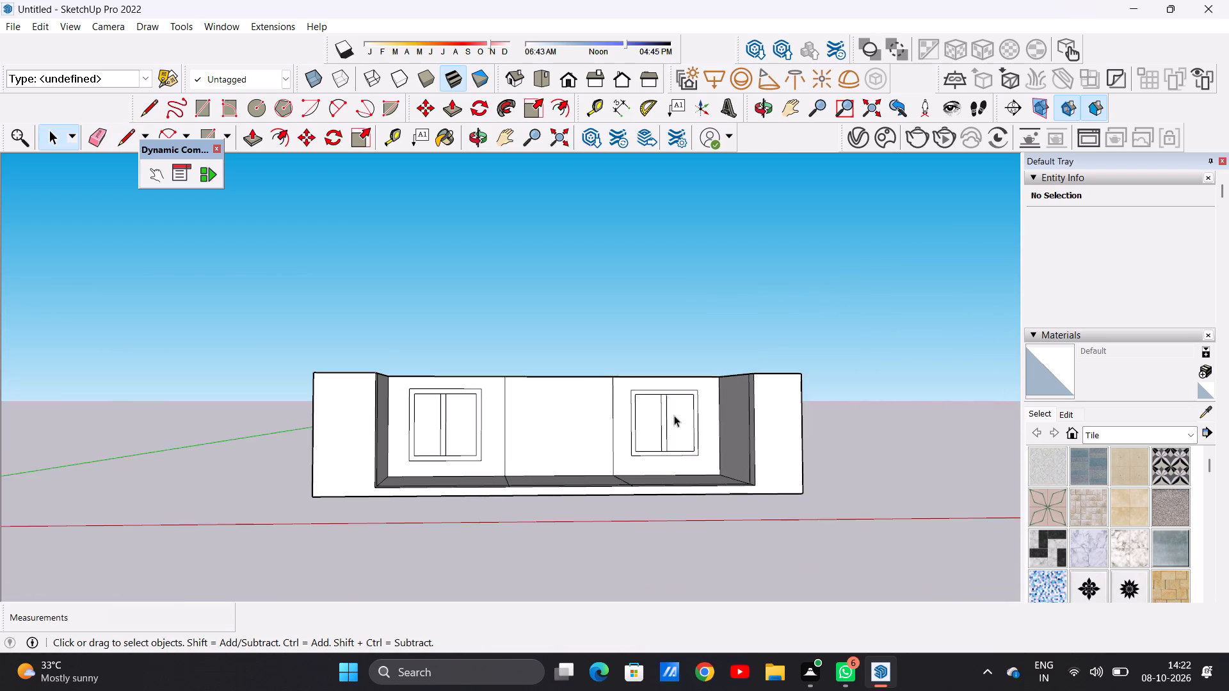
pyautogui.moveTo(622, 437); pyautogui.dragTo(590, 580, button='middle')
pyautogui.scroll(2, 590, 436)
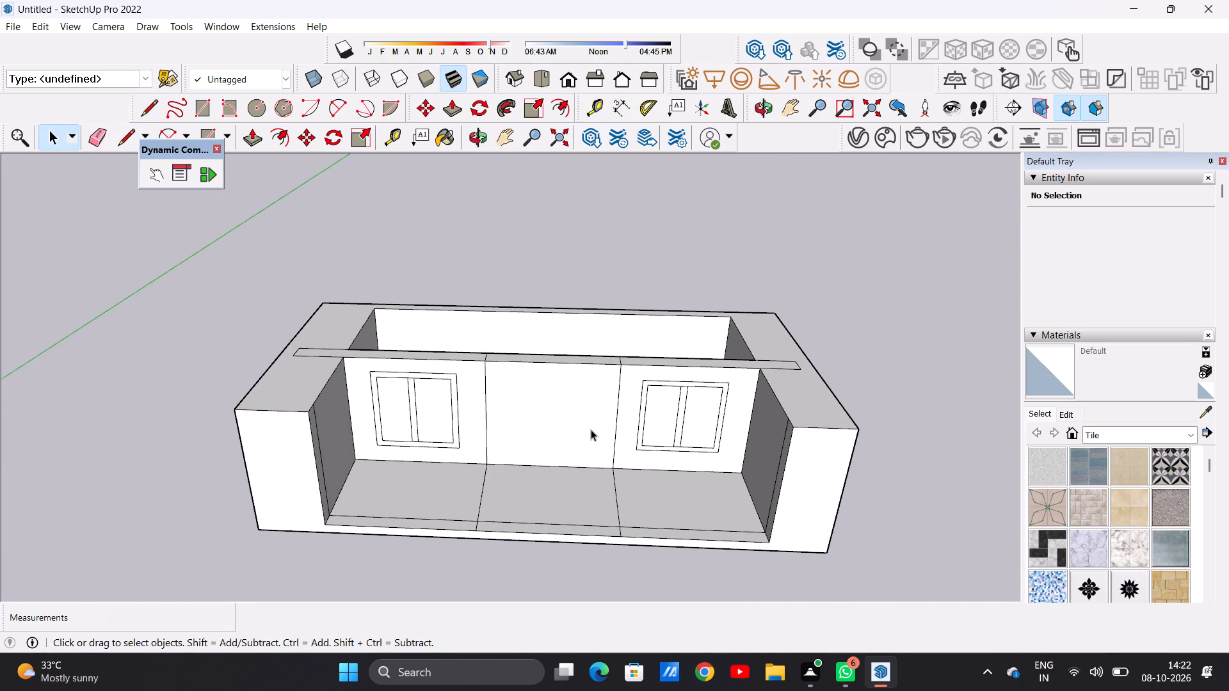
pyautogui.scroll(-1, 591, 429)
pyautogui.moveTo(478, 426); pyautogui.dragTo(570, 417, button='middle')
pyautogui.scroll(5, 585, 425)
pyautogui.scroll(-11, 586, 425)
pyautogui.moveTo(611, 468); pyautogui.dragTo(557, 379, button='middle')
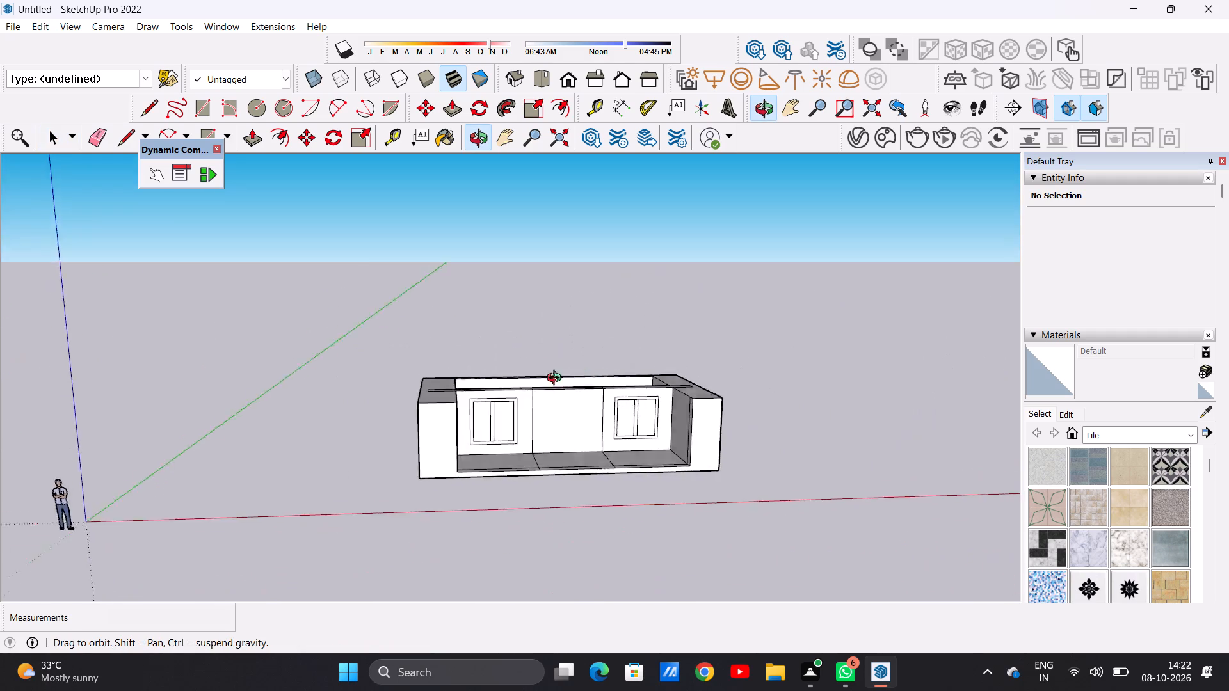
pyautogui.moveTo(557, 379); pyautogui.dragTo(537, 461, button='middle')
pyautogui.scroll(3, 566, 420)
pyautogui.scroll(-1, 566, 420)
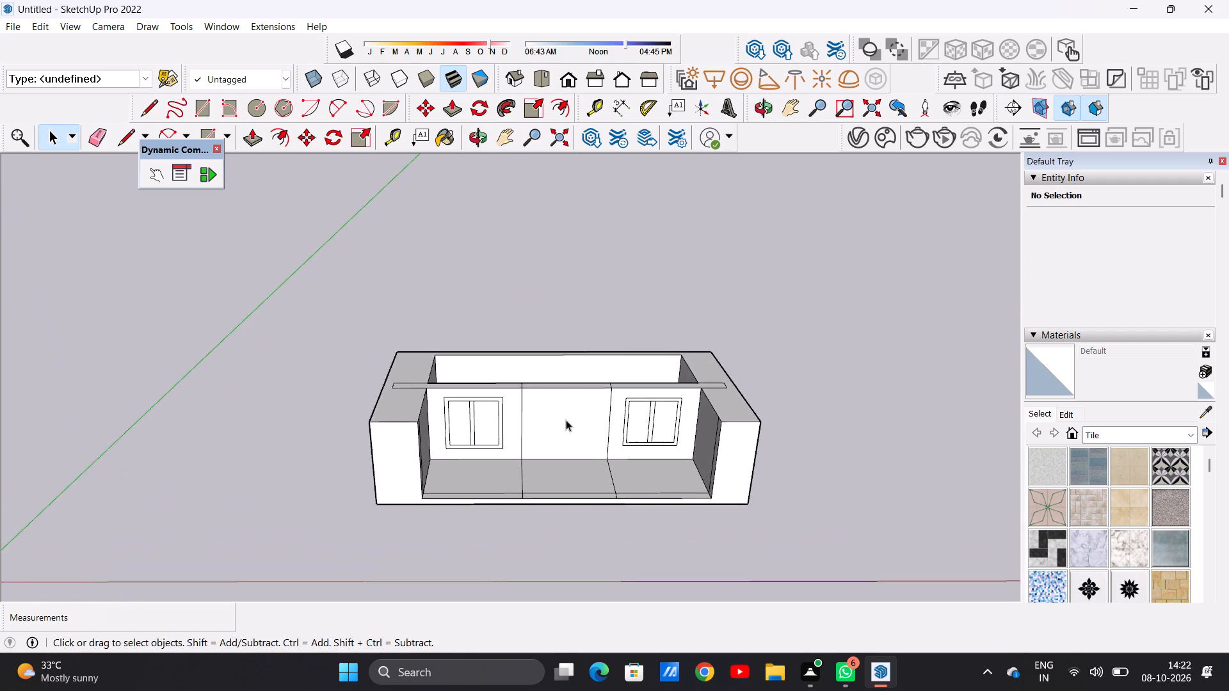
pyautogui.scroll(1, 566, 420)
pyautogui.press('p')
pyautogui.click(564, 409)
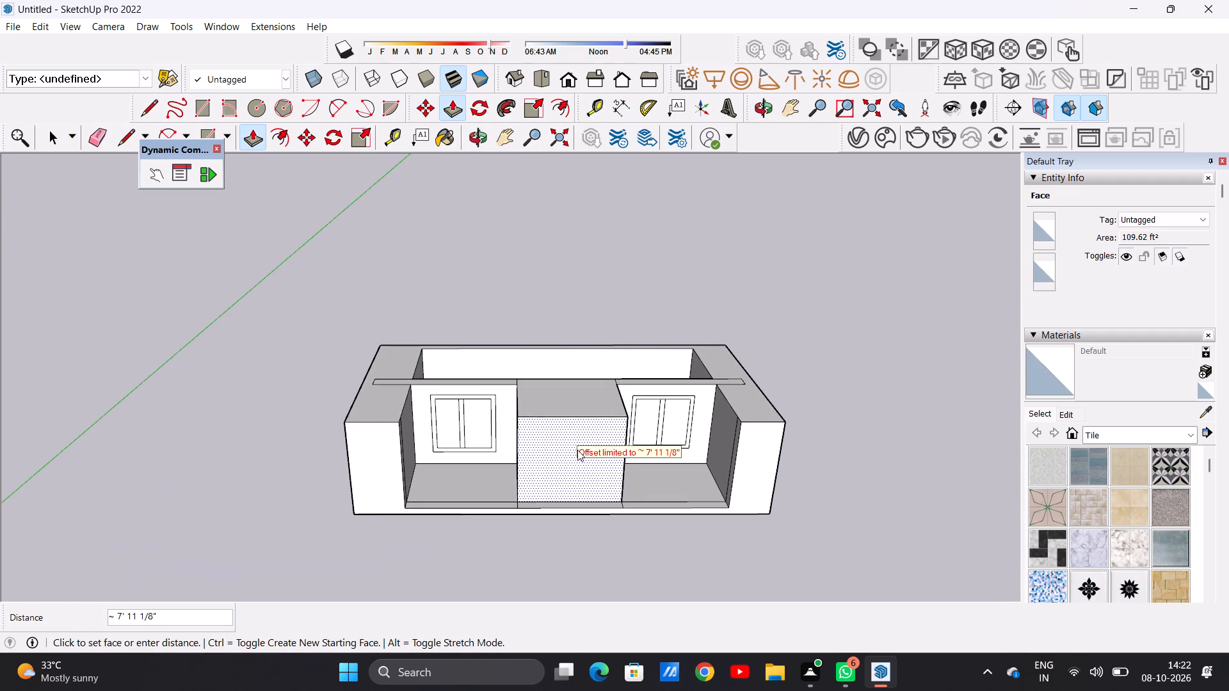
pyautogui.click(597, 473)
pyautogui.press('space')
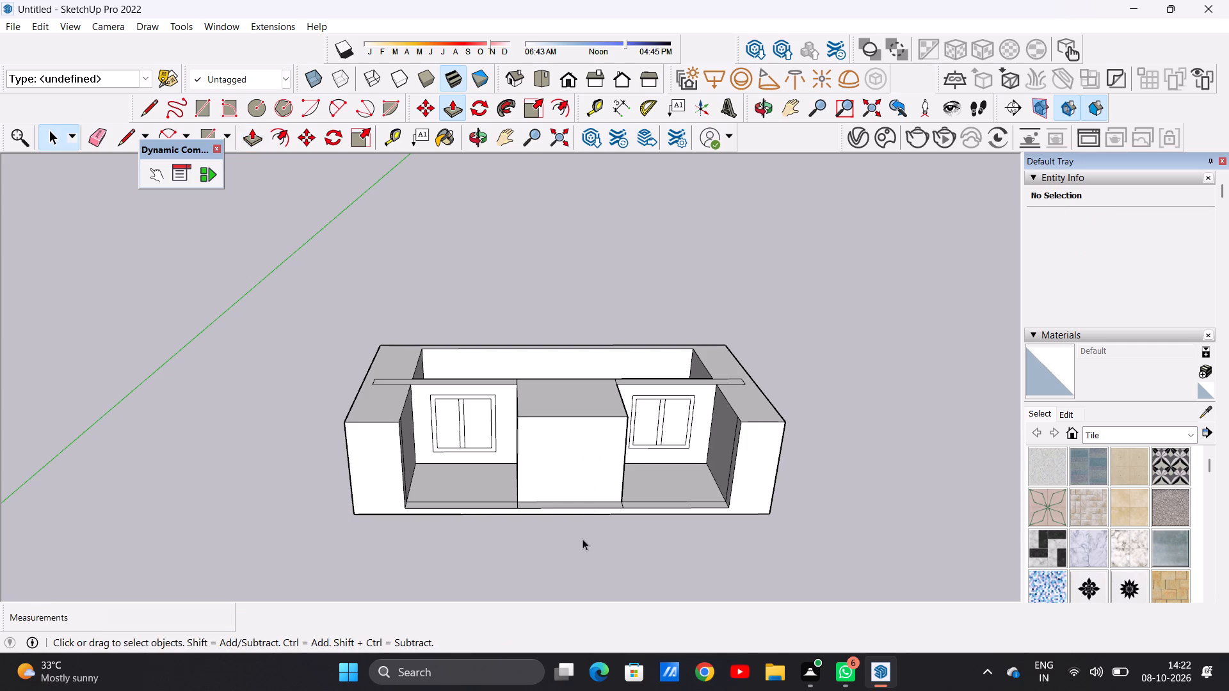
# Copy the left bay's floor face 10' straight up to the wall tops to form its ceiling.
pyautogui.moveTo(580, 536); pyautogui.dragTo(566, 552, button='middle')
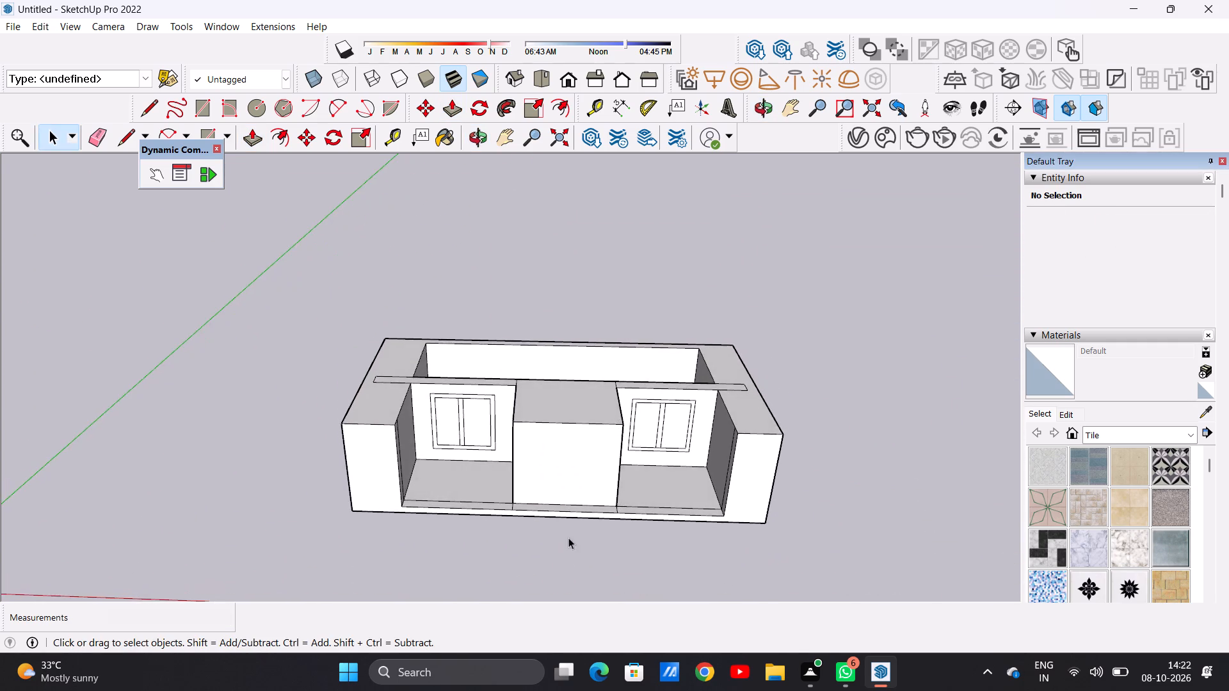
pyautogui.scroll(-5, 598, 527)
pyautogui.scroll(8, 537, 493)
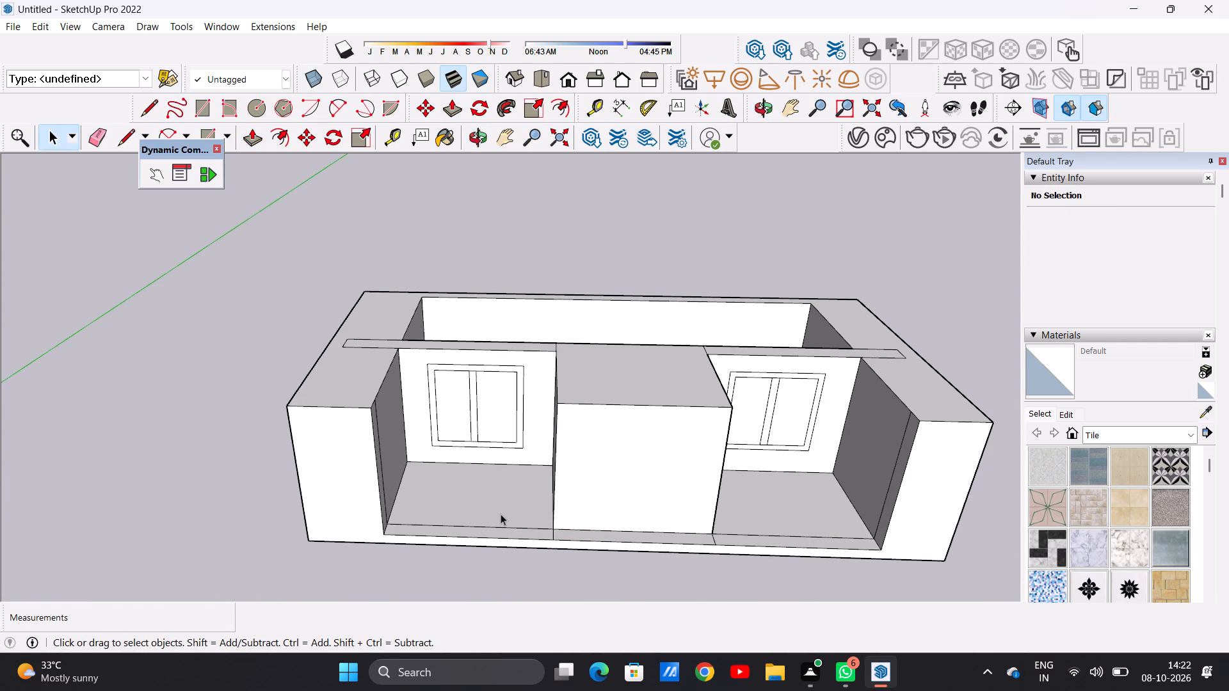
pyautogui.moveTo(499, 512); pyautogui.dragTo(510, 417, button='middle')
pyautogui.scroll(1, 512, 427)
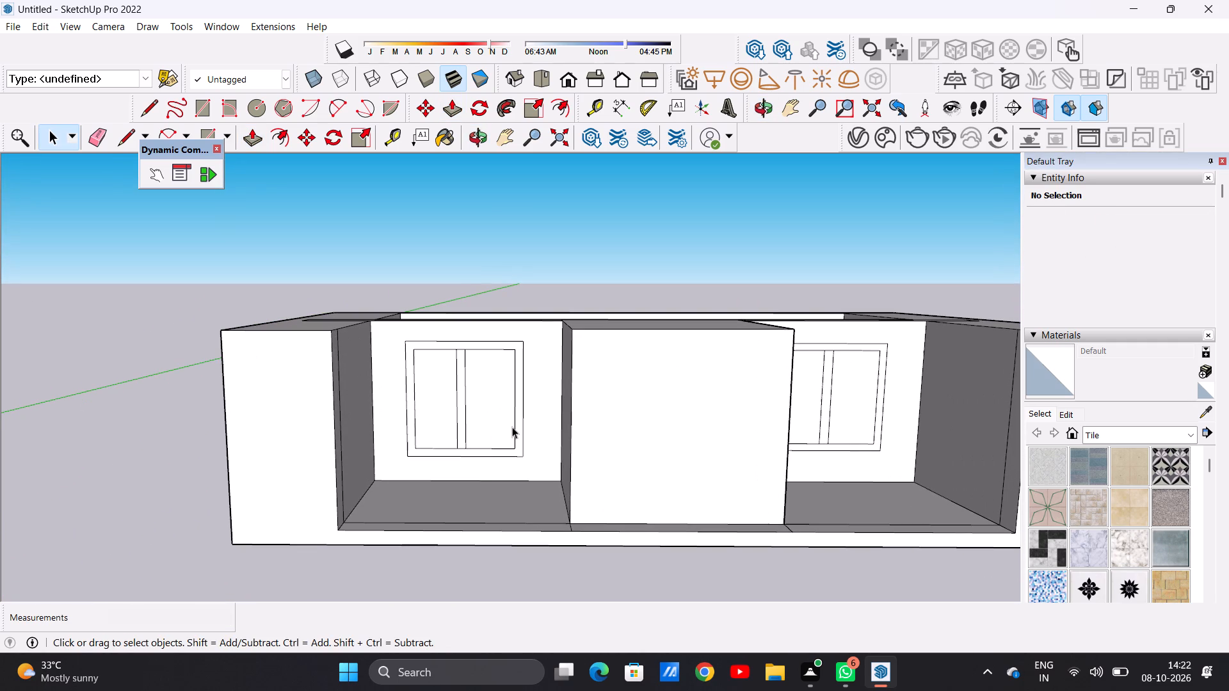
pyautogui.scroll(2, 520, 428)
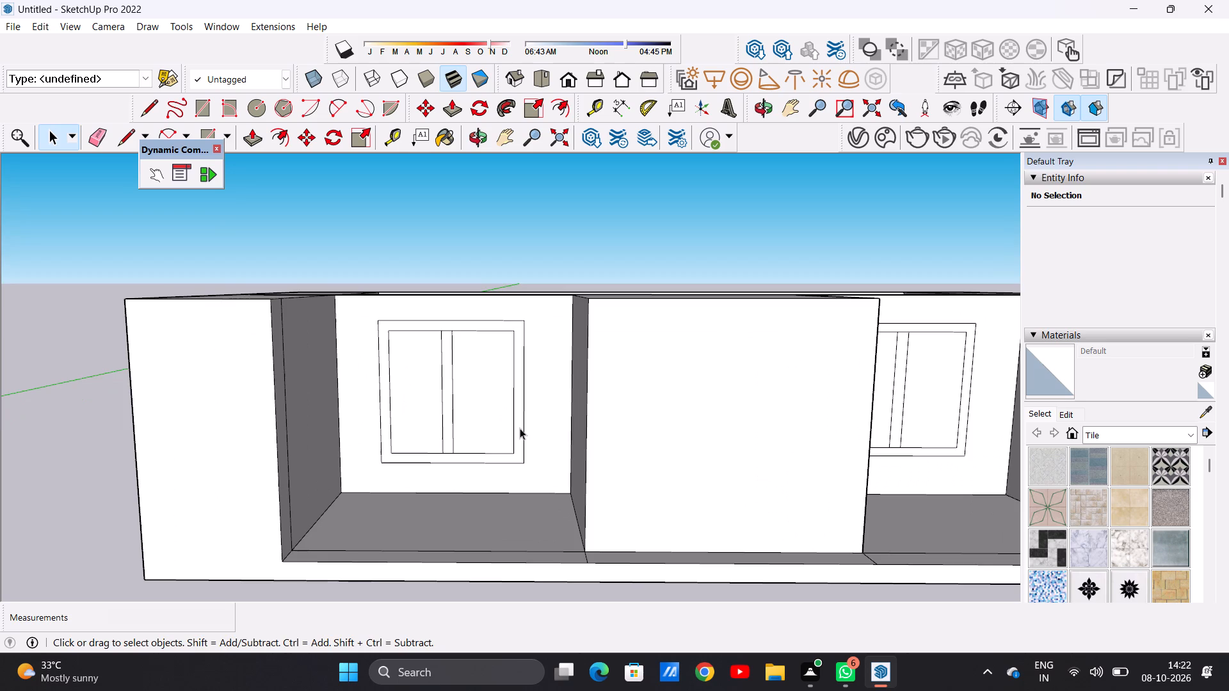
pyautogui.moveTo(522, 395); pyautogui.dragTo(521, 529, button='middle')
pyautogui.scroll(-7, 533, 437)
pyautogui.moveTo(534, 519); pyautogui.dragTo(533, 532, button='middle')
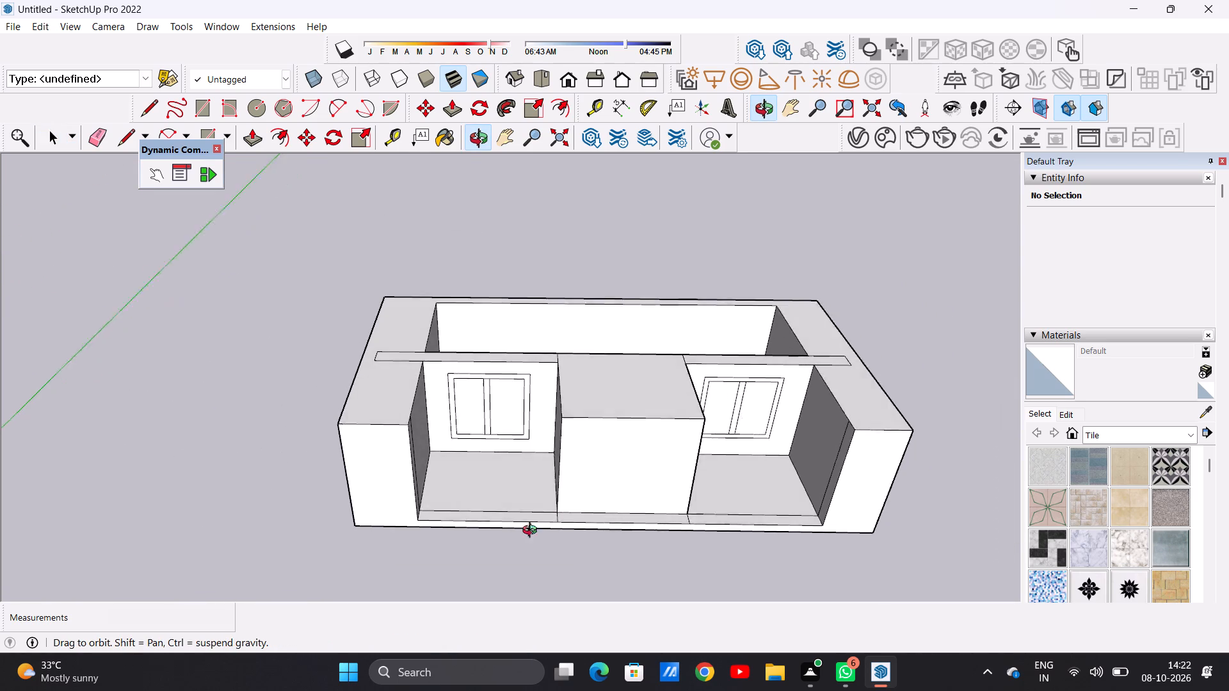
pyautogui.moveTo(533, 532); pyautogui.dragTo(533, 563, button='middle')
pyautogui.doubleClick(517, 488)
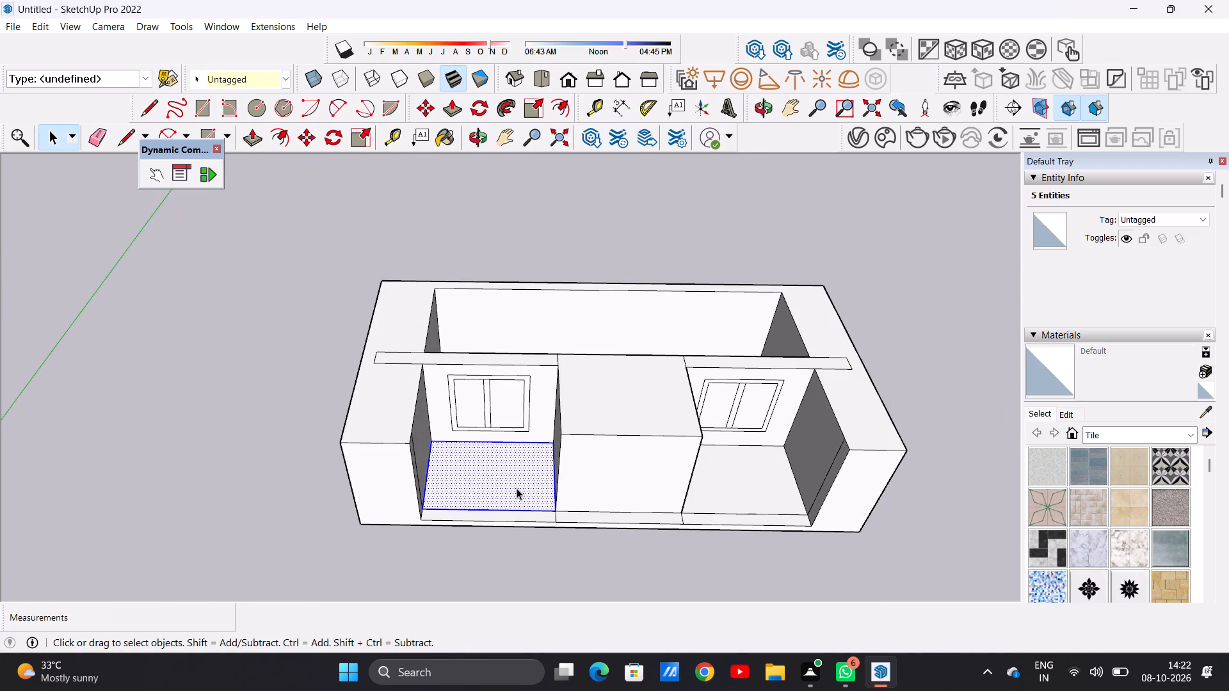
pyautogui.press('p')
pyautogui.press('space')
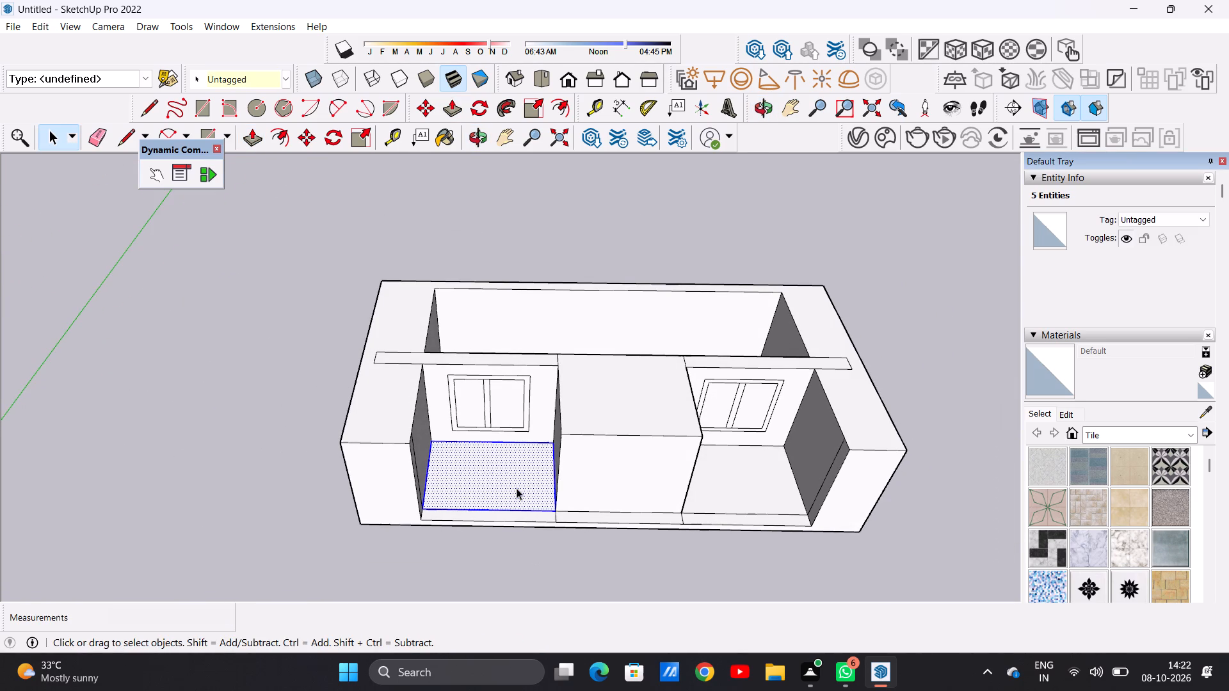
pyautogui.press('m')
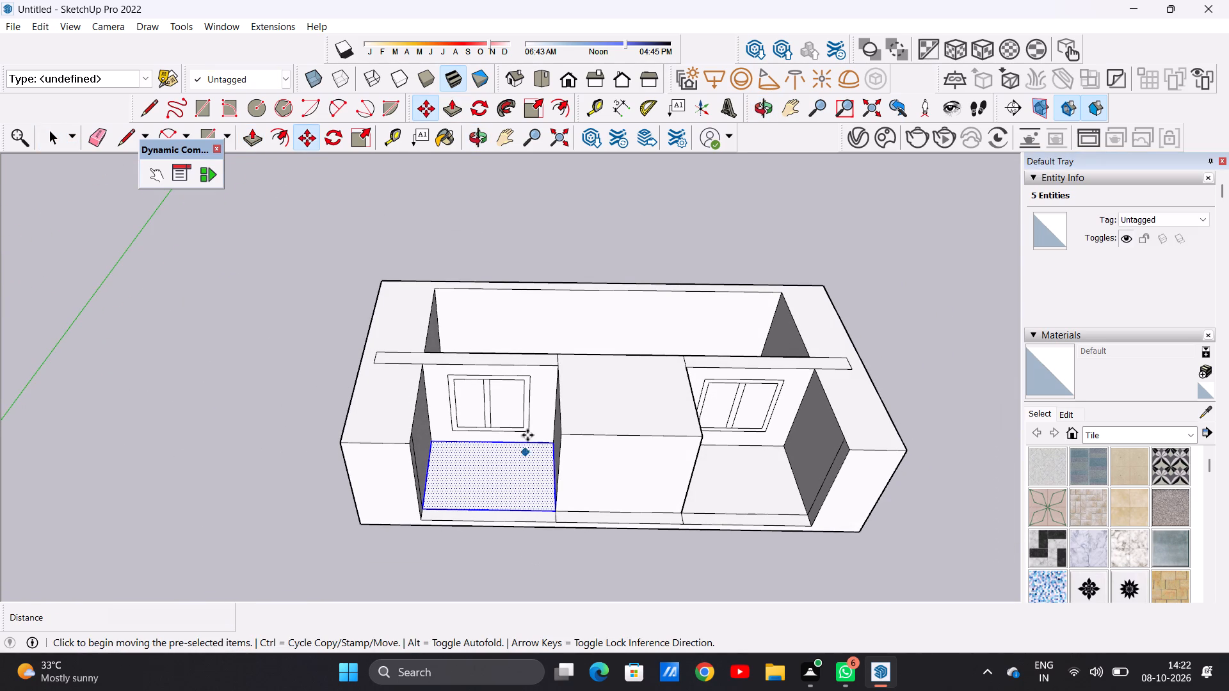
pyautogui.scroll(11, 558, 440)
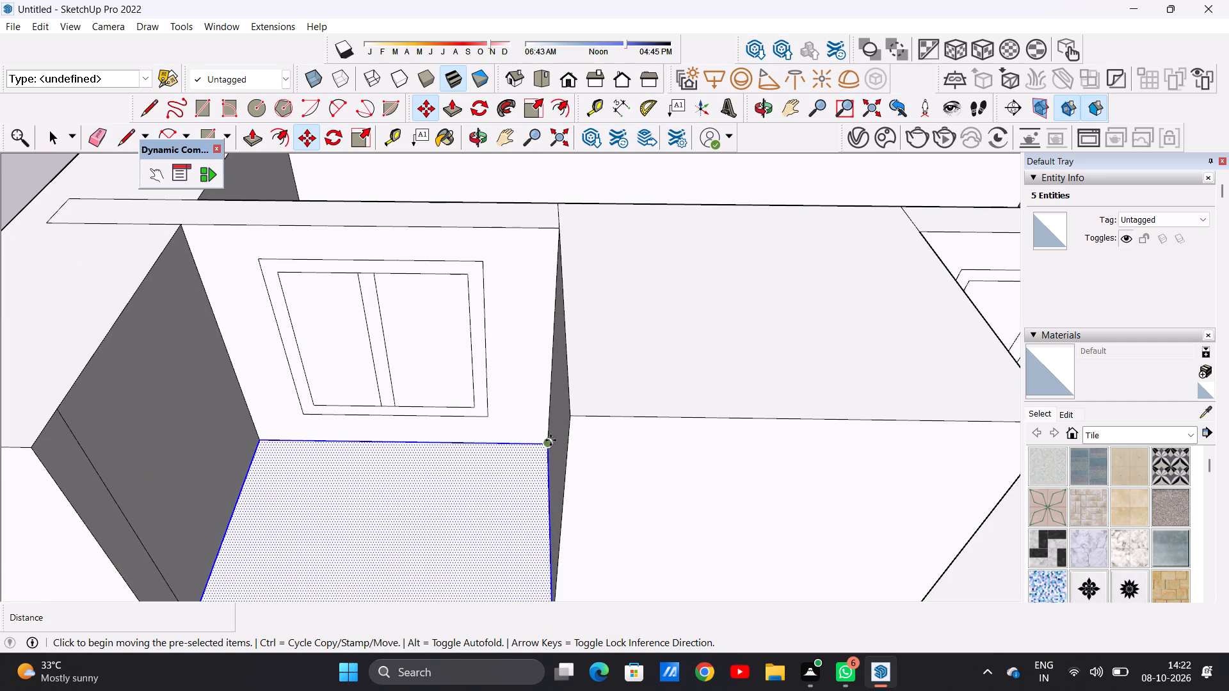
pyautogui.click(550, 440)
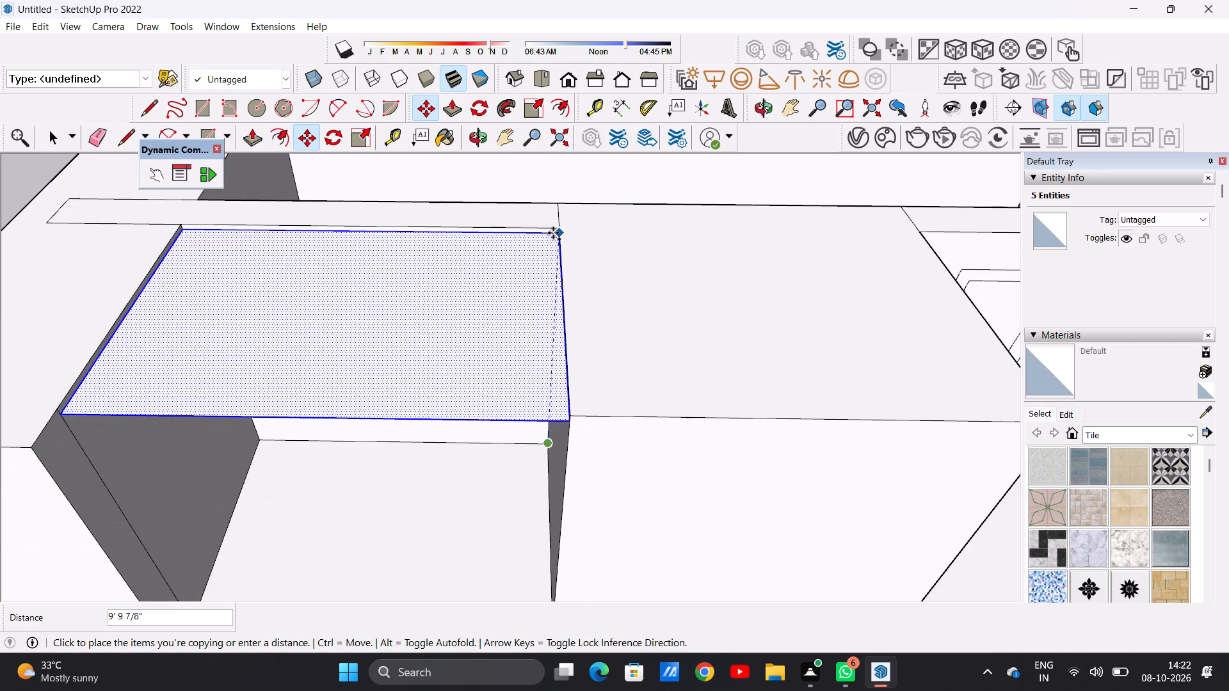
pyautogui.click(557, 235)
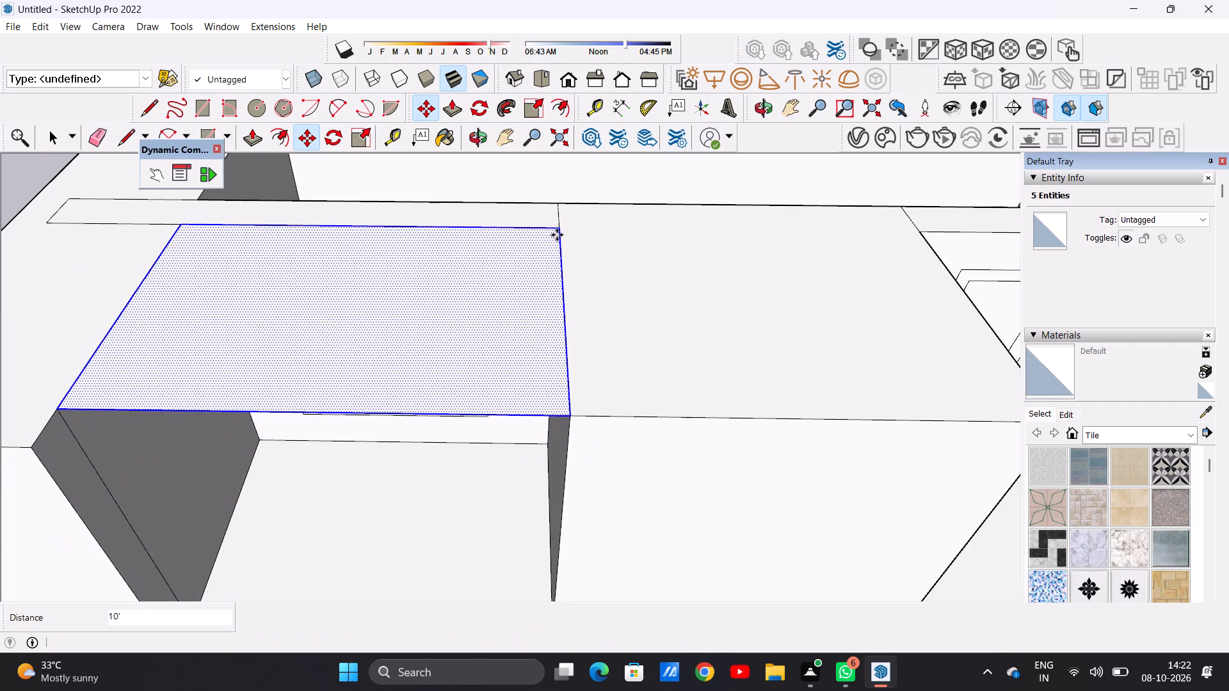
pyautogui.press('space')
# Examine the left bay's ceiling, window and open front beside the projecting centre wall from above and from the front.
pyautogui.scroll(-10, 515, 388)
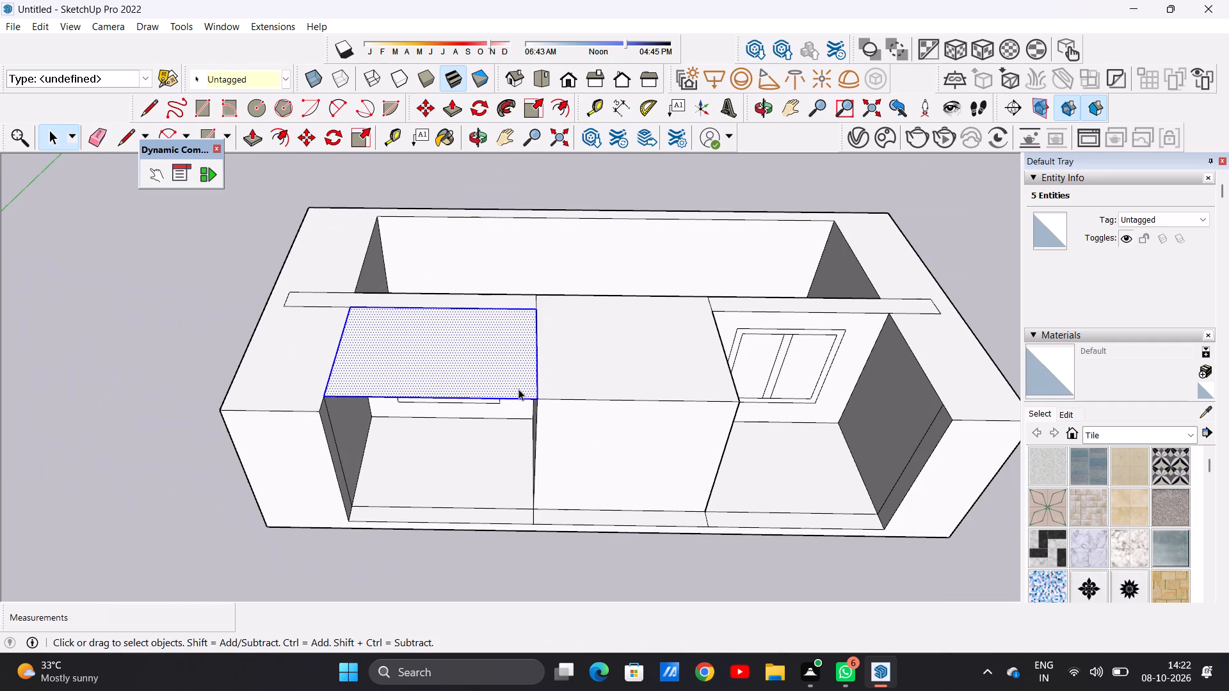
pyautogui.scroll(-2, 501, 357)
pyautogui.scroll(4, 680, 416)
pyautogui.scroll(2, 489, 402)
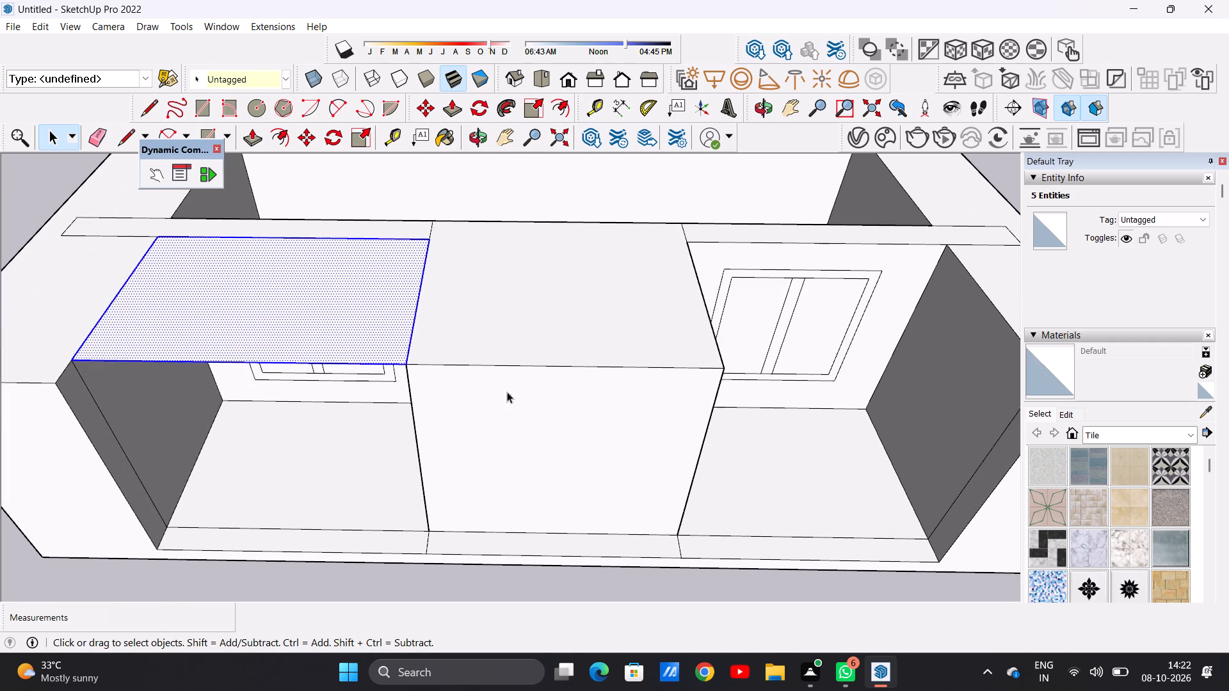
pyautogui.scroll(-10, 510, 385)
pyautogui.click(883, 273)
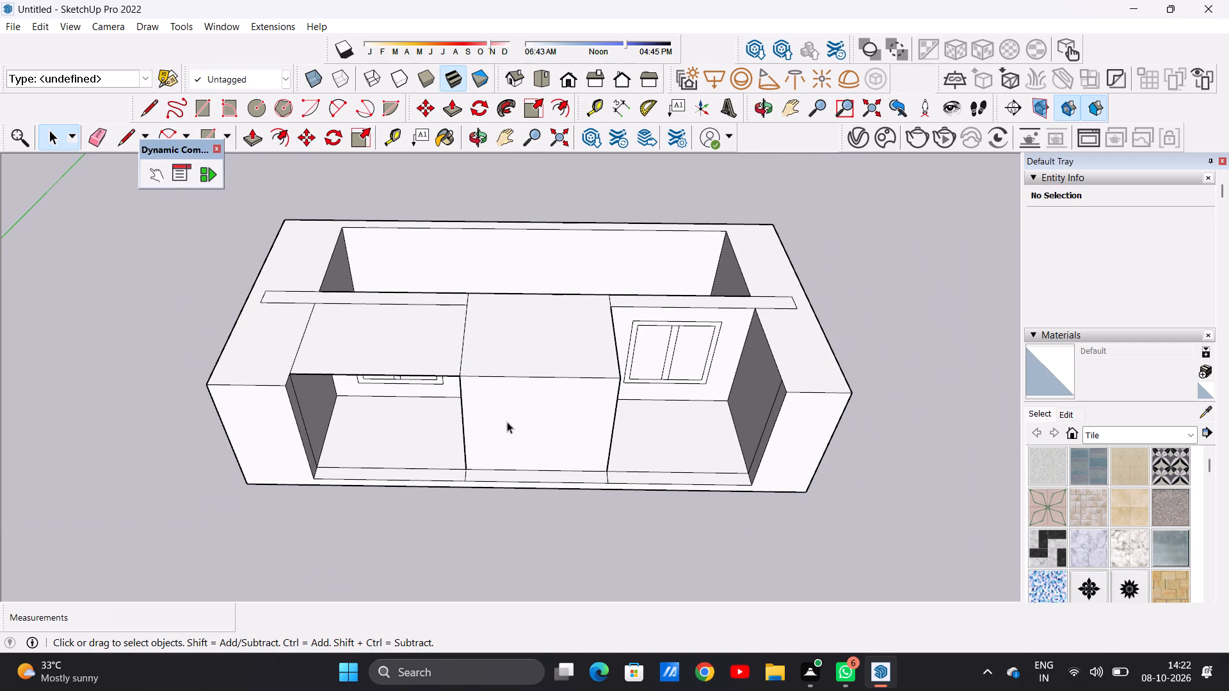
pyautogui.moveTo(507, 422); pyautogui.dragTo(512, 284, button='middle')
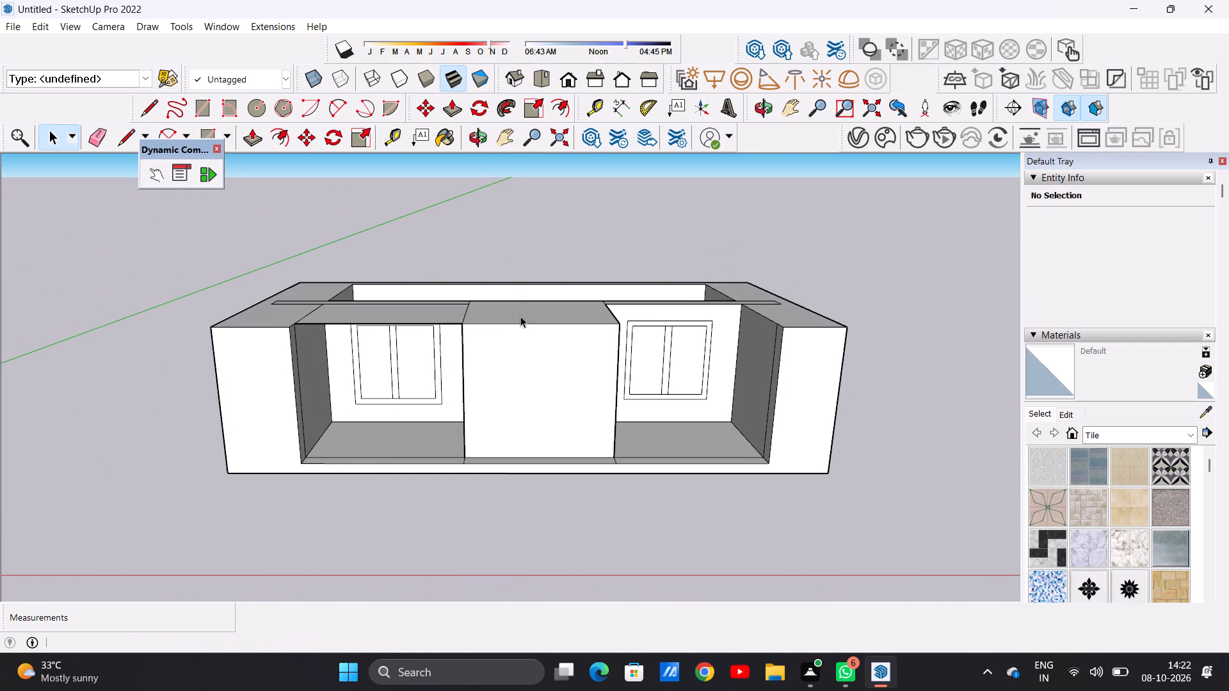
pyautogui.scroll(10, 358, 358)
pyautogui.scroll(-6, 369, 358)
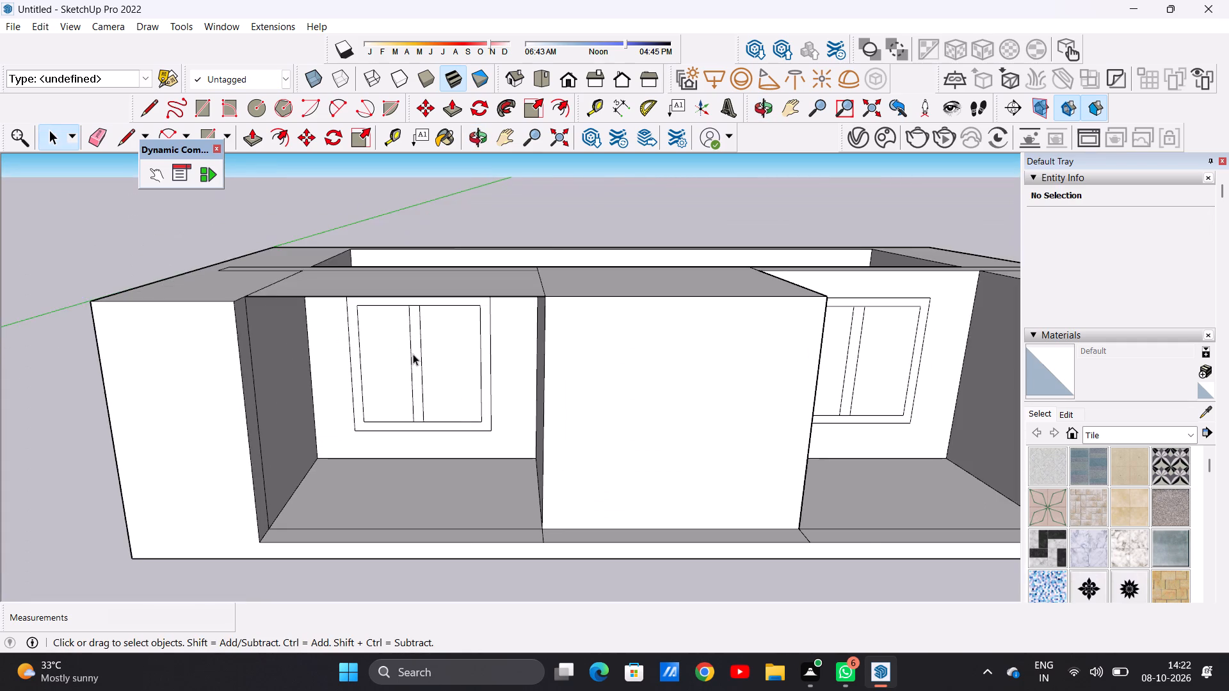
pyautogui.moveTo(413, 354); pyautogui.dragTo(389, 454, button='middle')
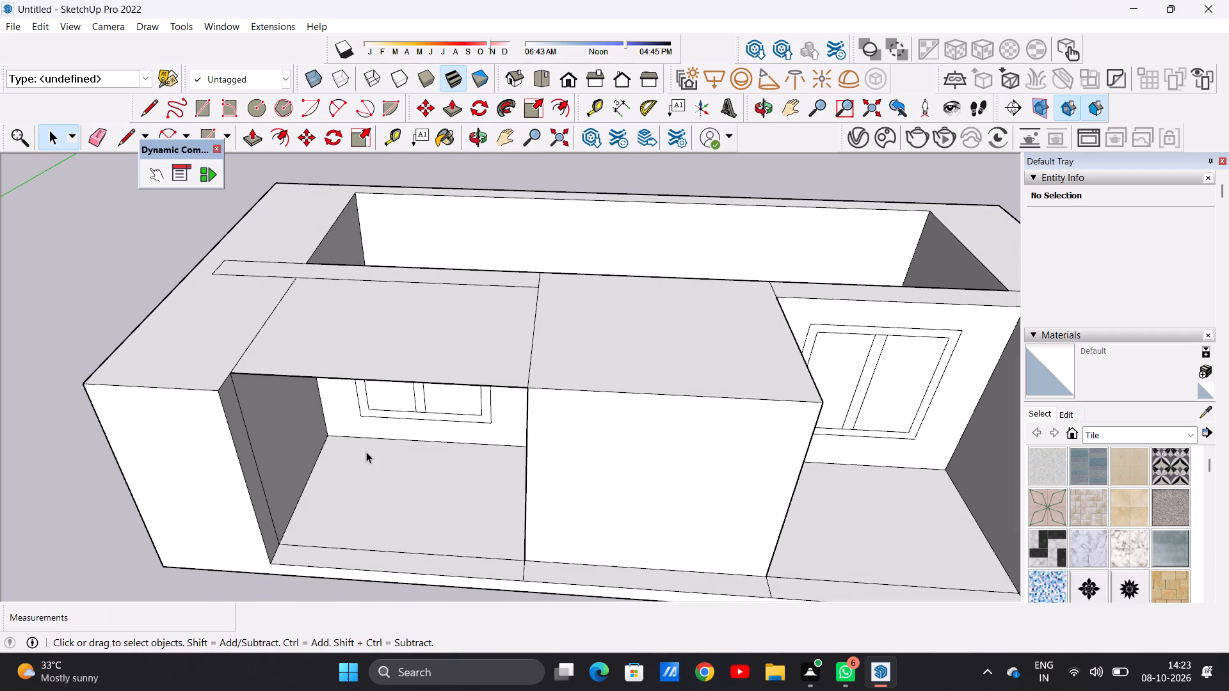
pyautogui.moveTo(394, 483); pyautogui.dragTo(453, 389, button='middle')
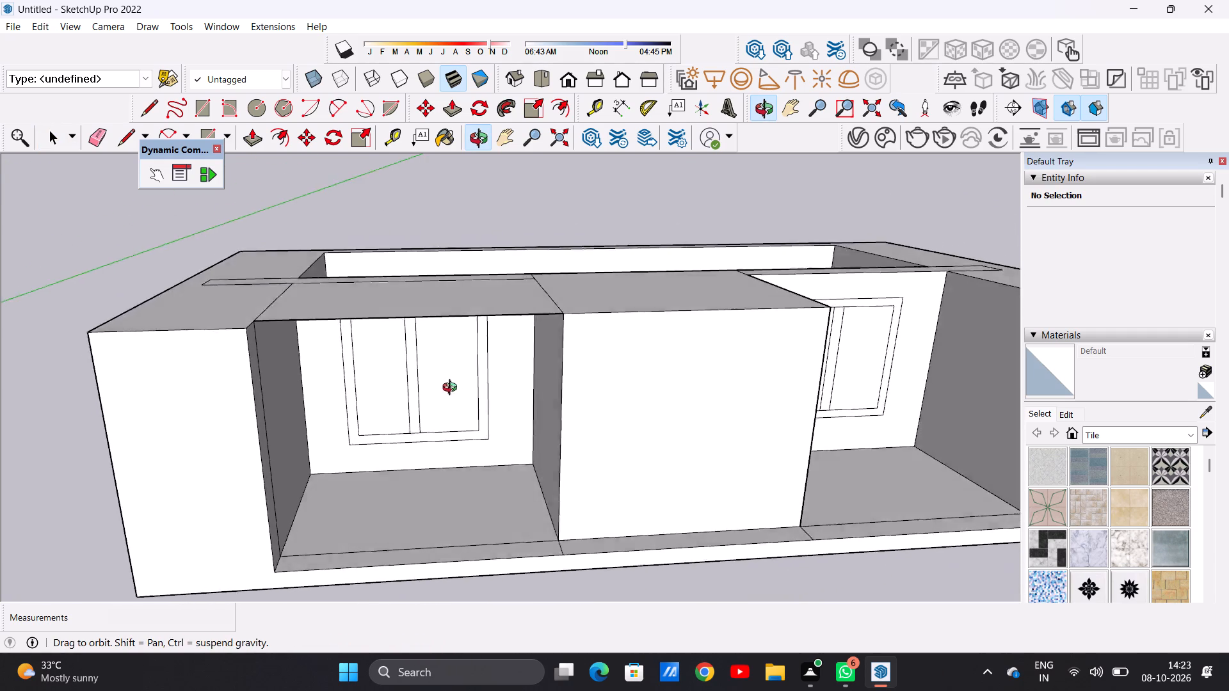
pyautogui.moveTo(453, 389); pyautogui.dragTo(462, 382, button='middle')
pyautogui.moveTo(463, 381); pyautogui.dragTo(478, 338, button='middle')
pyautogui.moveTo(472, 330); pyautogui.dragTo(414, 407, button='middle')
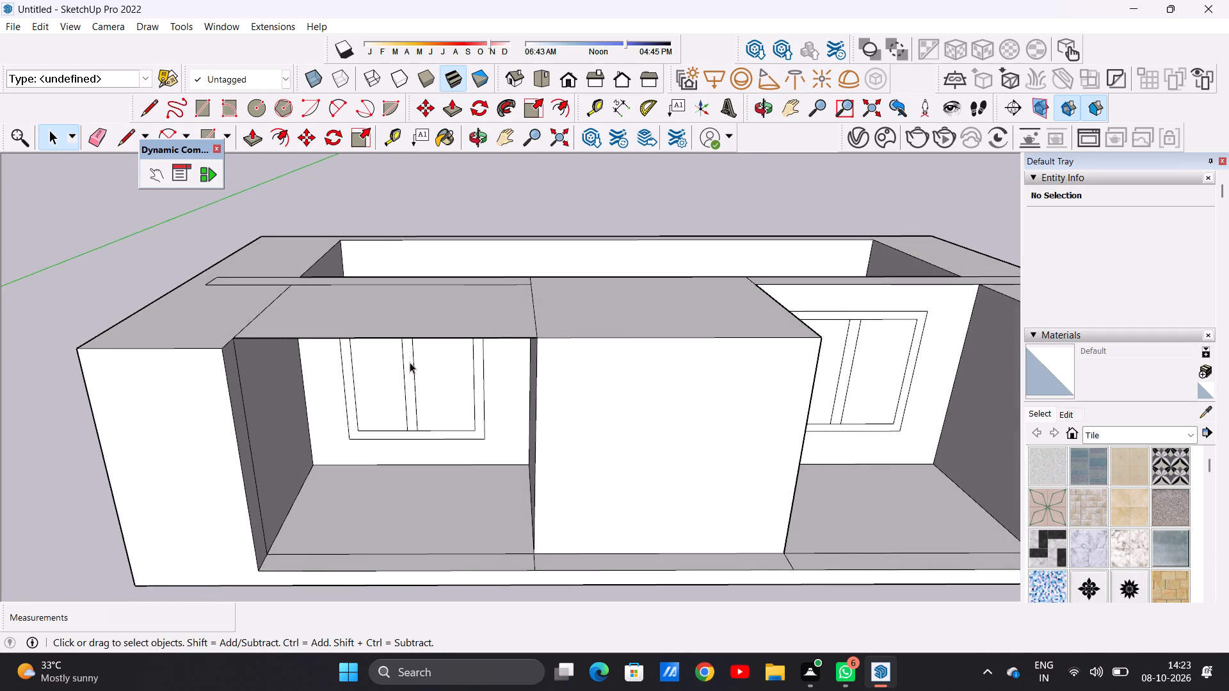
pyautogui.scroll(5, 412, 349)
pyautogui.scroll(-4, 443, 410)
pyautogui.moveTo(497, 452); pyautogui.dragTo(500, 407, button='middle')
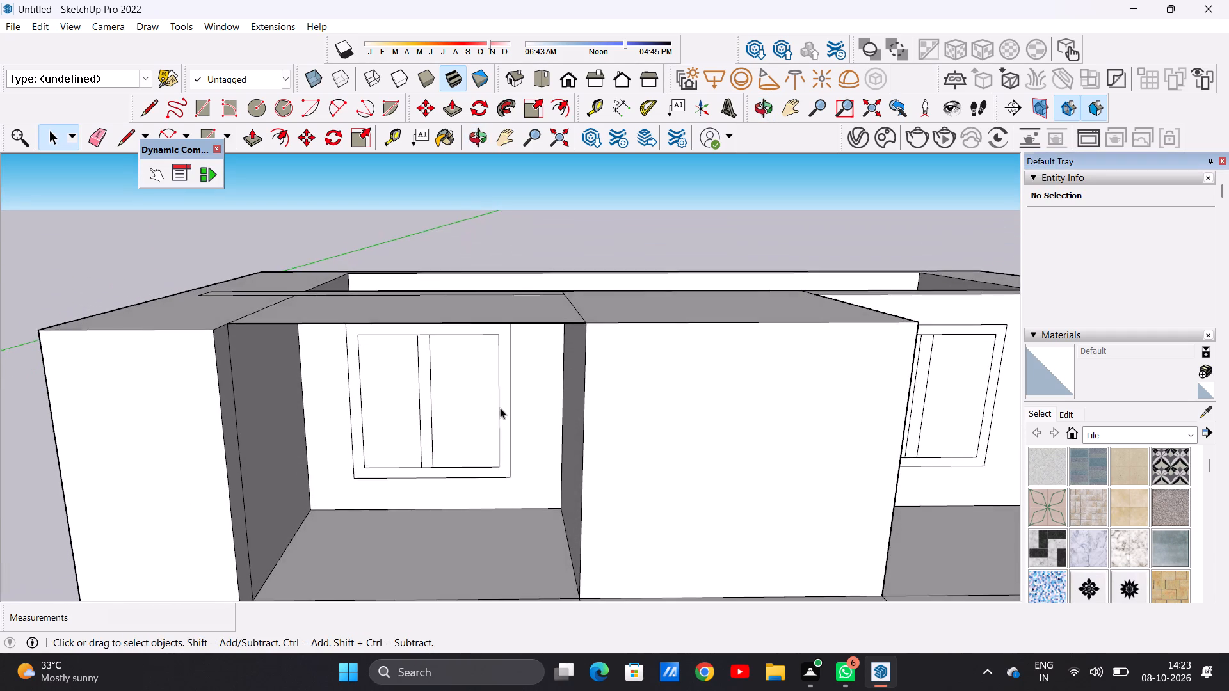
pyautogui.scroll(-4, 500, 408)
pyautogui.moveTo(484, 400); pyautogui.dragTo(520, 456, button='middle')
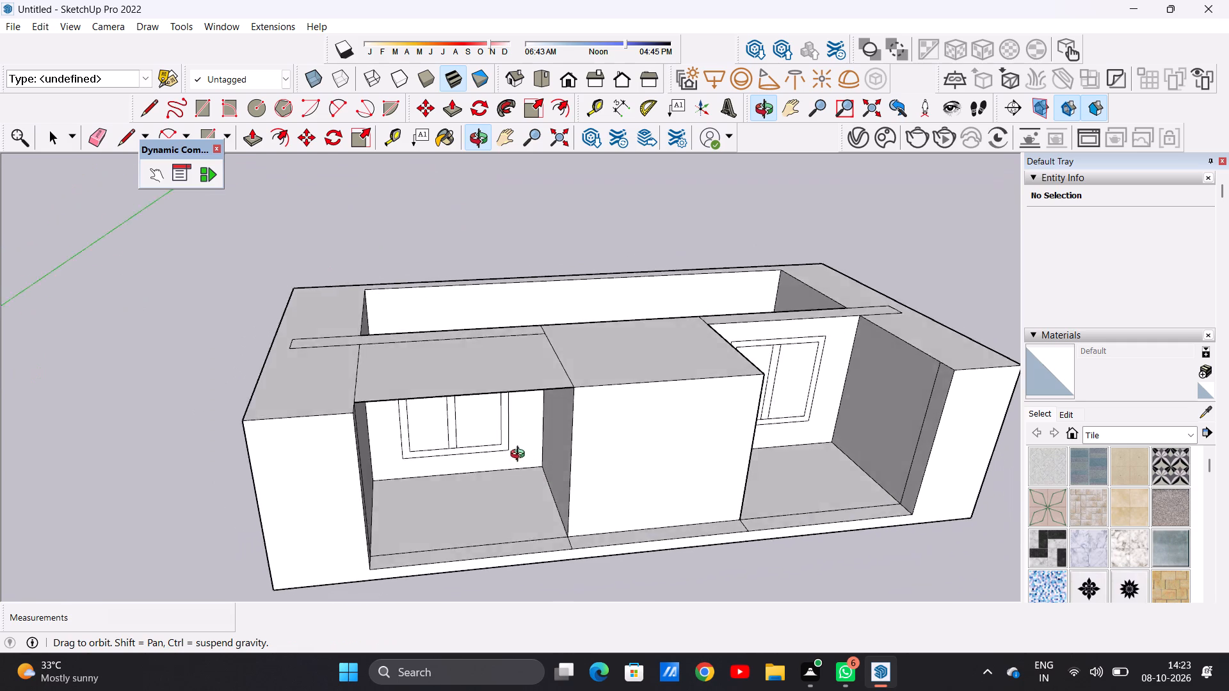
pyautogui.moveTo(520, 456); pyautogui.dragTo(452, 426, button='middle')
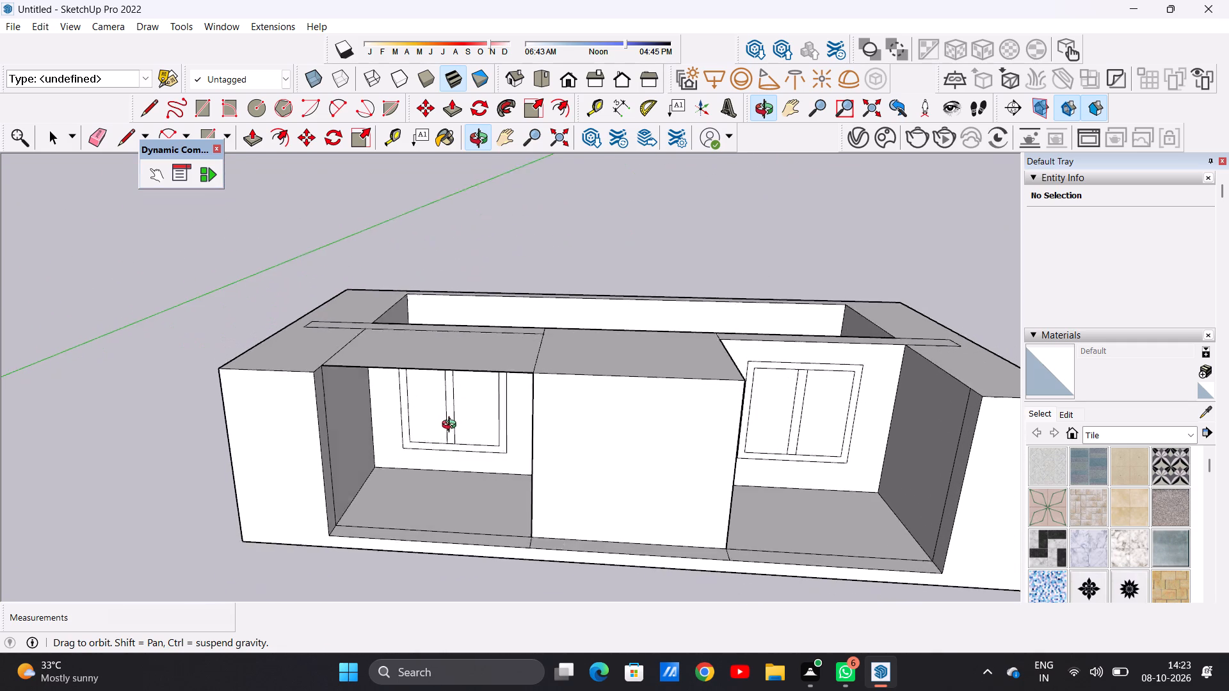
pyautogui.moveTo(452, 426); pyautogui.dragTo(461, 425, button='middle')
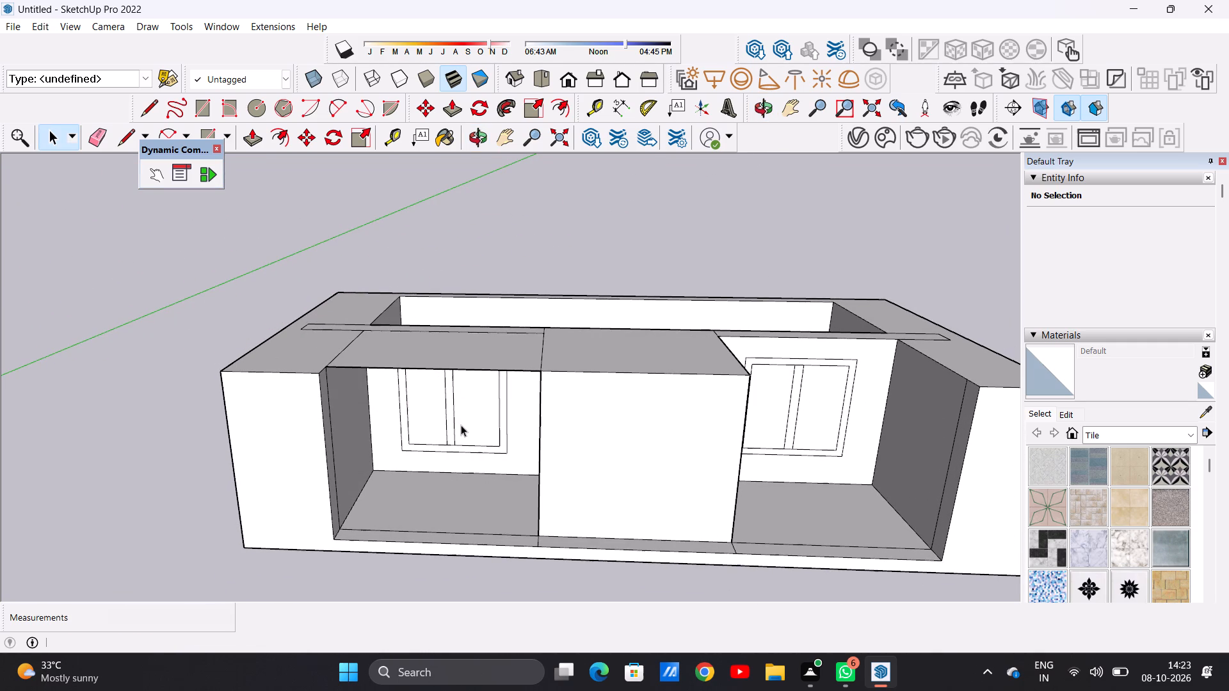
# Draw a vertical rectangle of about 11' 8" by 10' across the left bay's open front, from ceiling edge to floor.
pyautogui.press('r')
pyautogui.scroll(6, 344, 372)
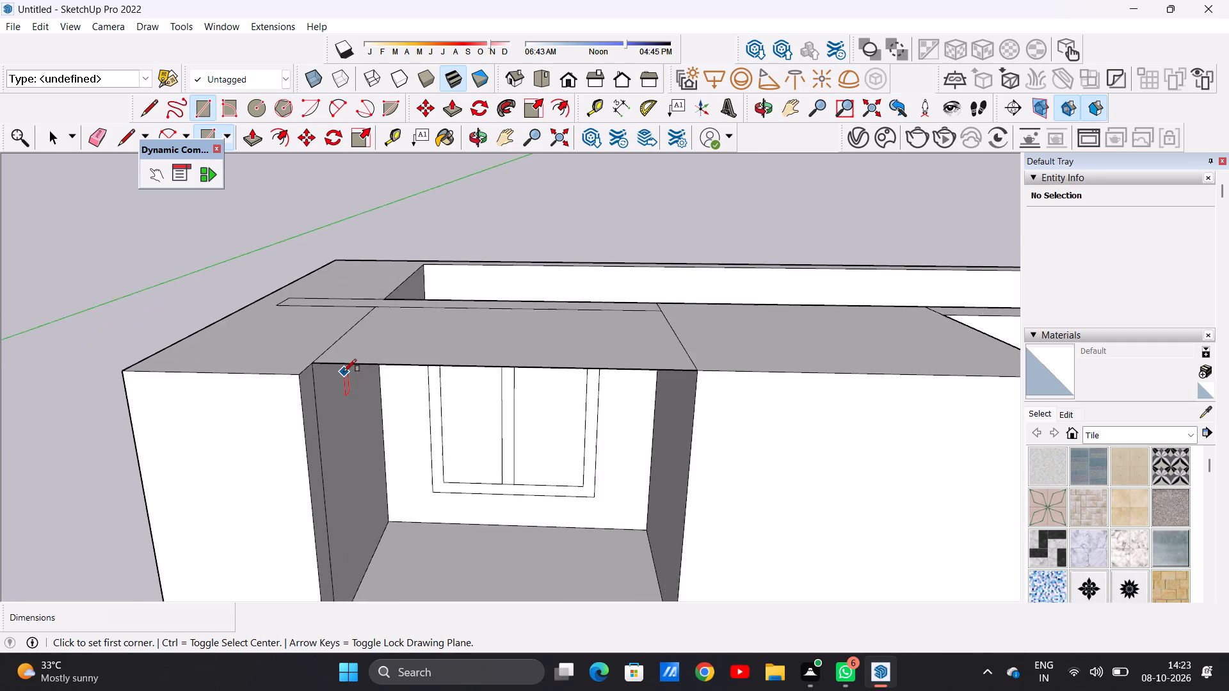
pyautogui.scroll(5, 344, 372)
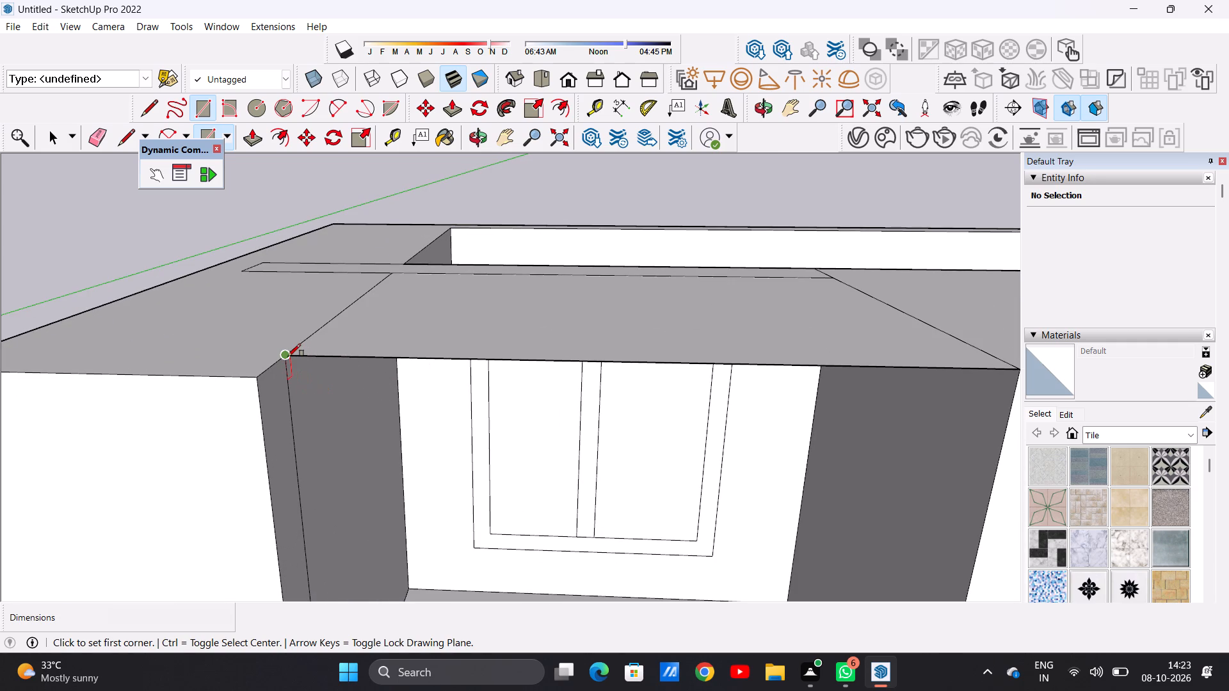
pyautogui.click(288, 356)
pyautogui.scroll(-8, 356, 359)
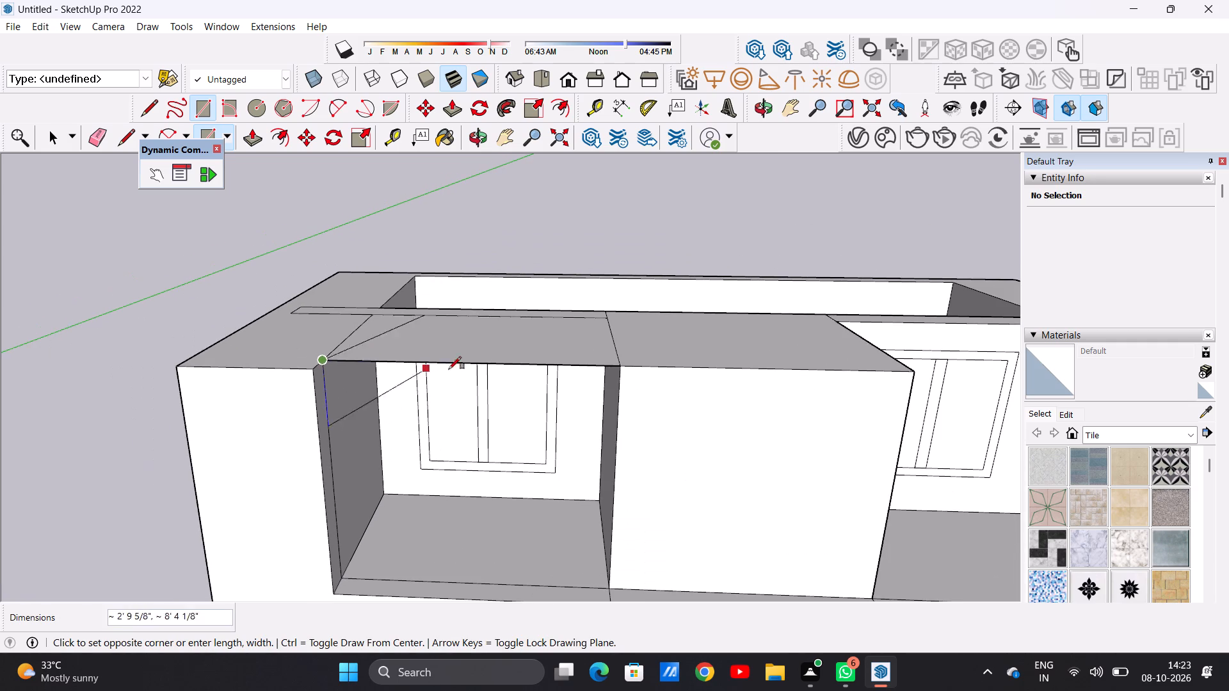
pyautogui.click(621, 369)
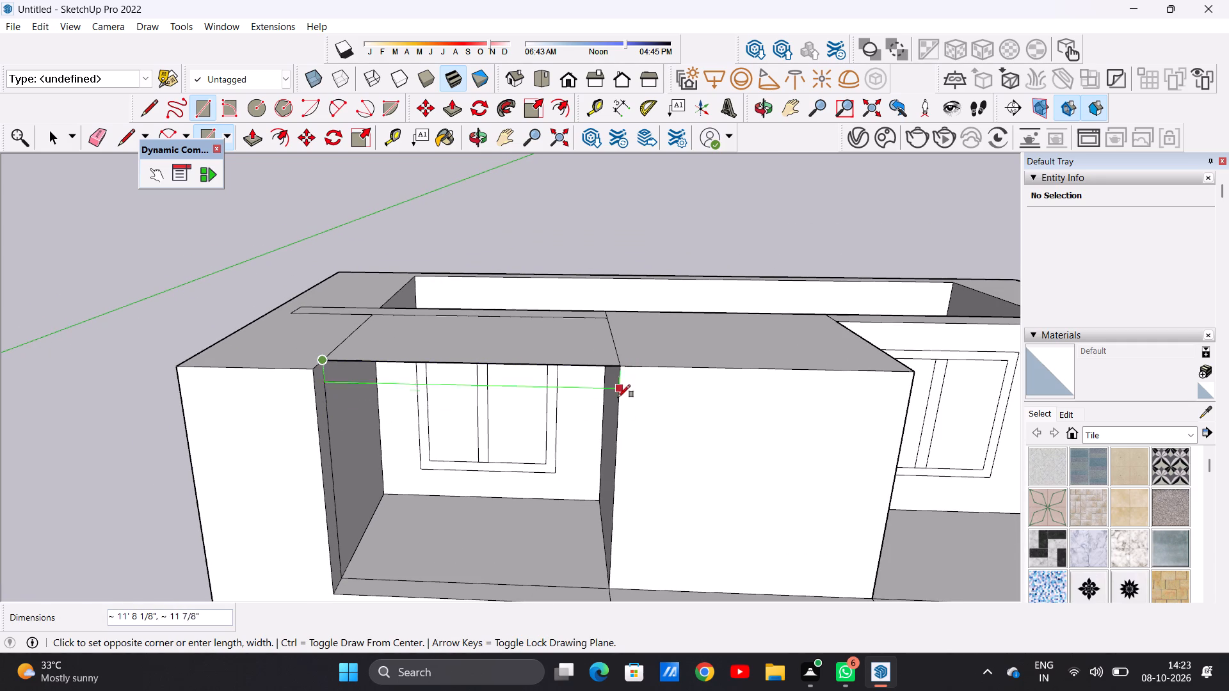
pyautogui.click(607, 590)
pyautogui.press('space')
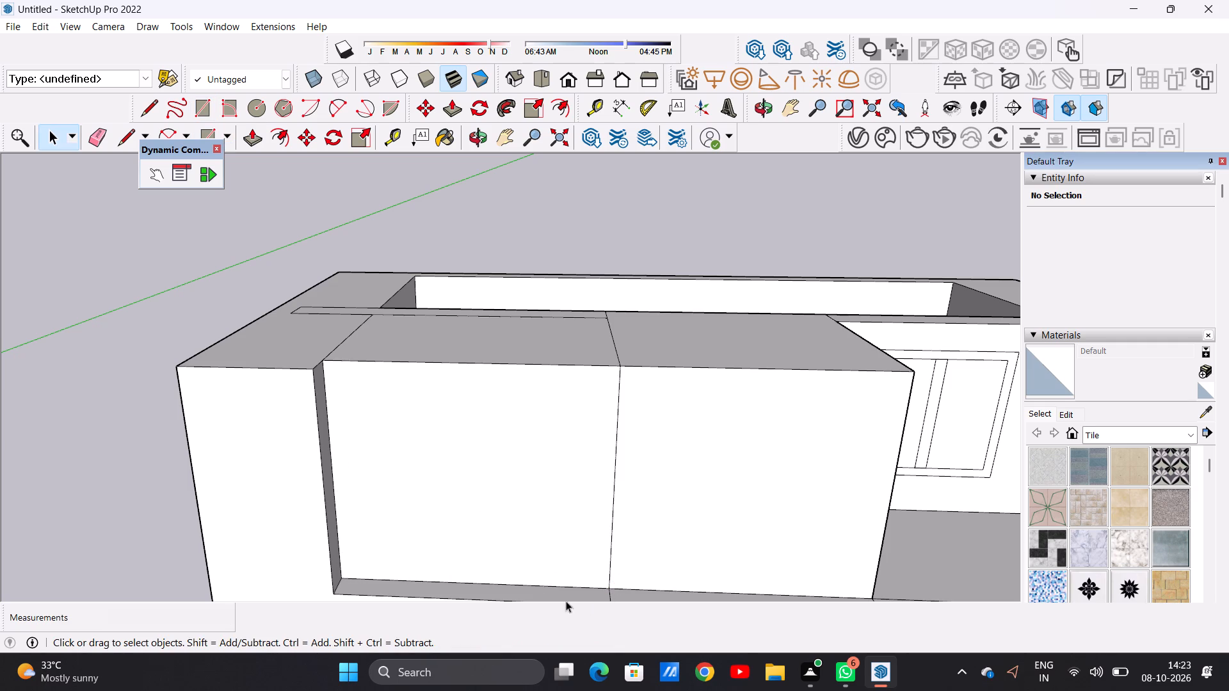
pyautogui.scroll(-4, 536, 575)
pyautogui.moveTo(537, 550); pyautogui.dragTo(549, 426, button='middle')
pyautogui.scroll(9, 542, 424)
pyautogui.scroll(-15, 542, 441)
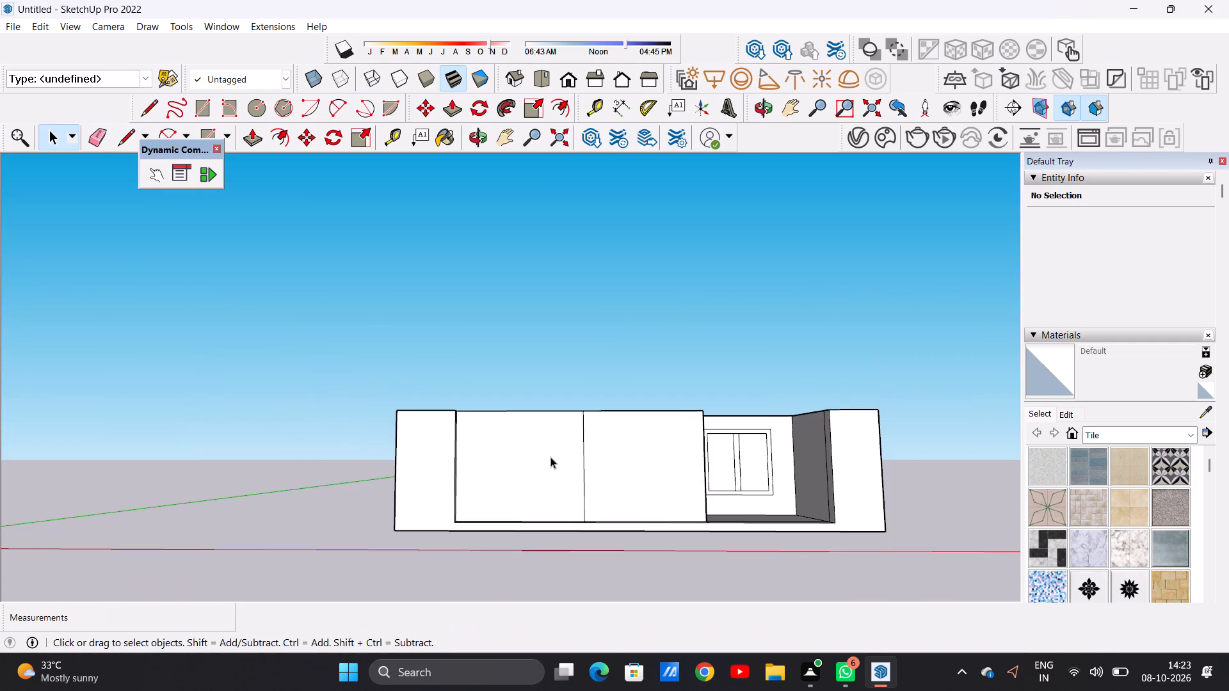
# Undo the vertical rectangle drawn across the left bay's open front.
pyautogui.moveTo(543, 436); pyautogui.dragTo(529, 582, button='middle')
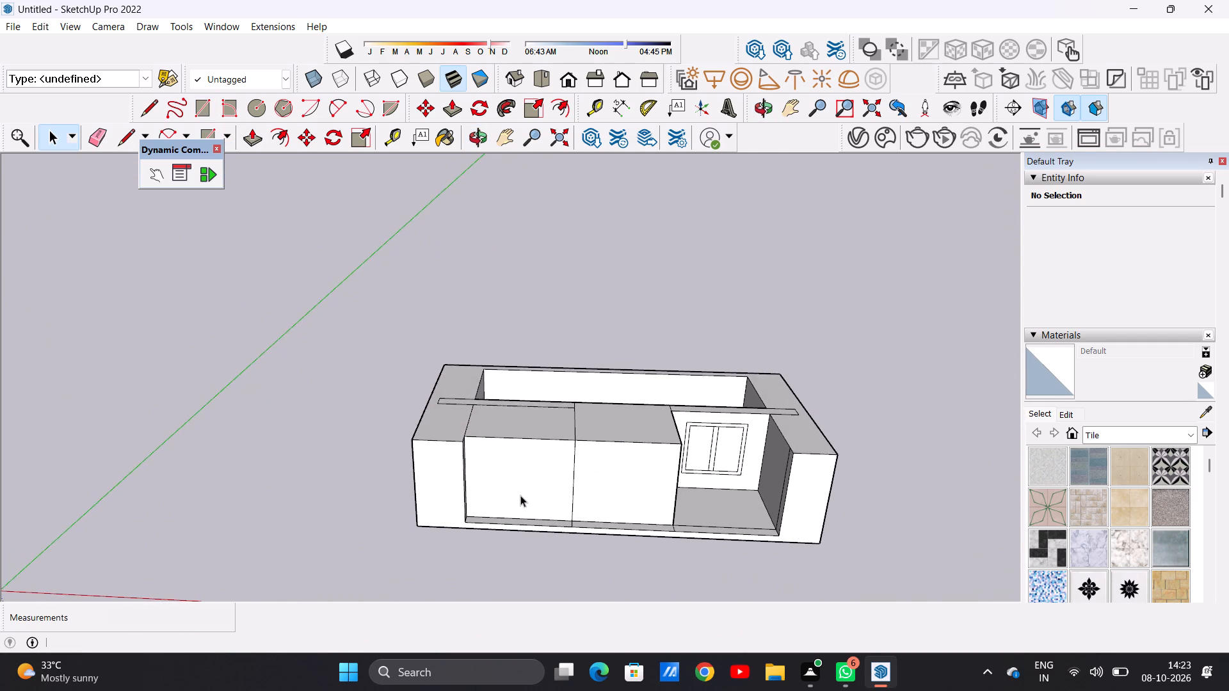
pyautogui.scroll(5, 520, 495)
pyautogui.moveTo(520, 492); pyautogui.dragTo(538, 397, button='middle')
pyautogui.scroll(4, 545, 404)
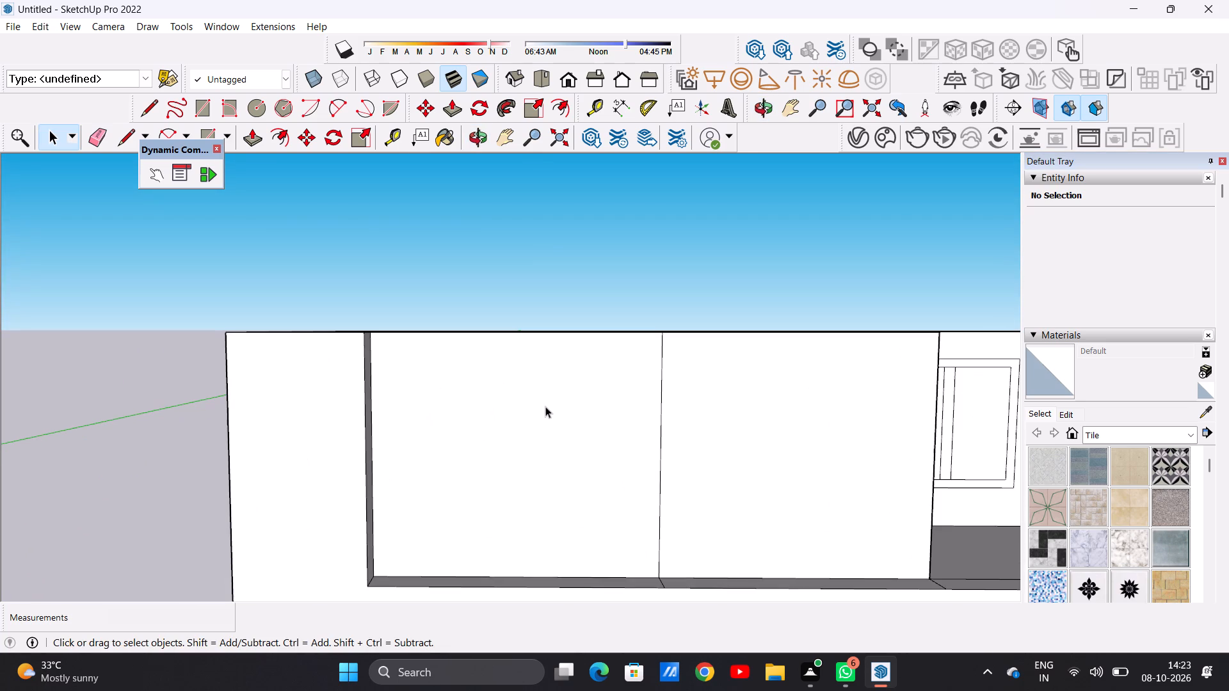
pyautogui.hotkey('ctrl', 'z')
# Examine the left bay's interior and window beside the projecting centre wall from the front.
pyautogui.scroll(-4, 541, 449)
pyautogui.scroll(3, 581, 421)
pyautogui.scroll(-2, 581, 421)
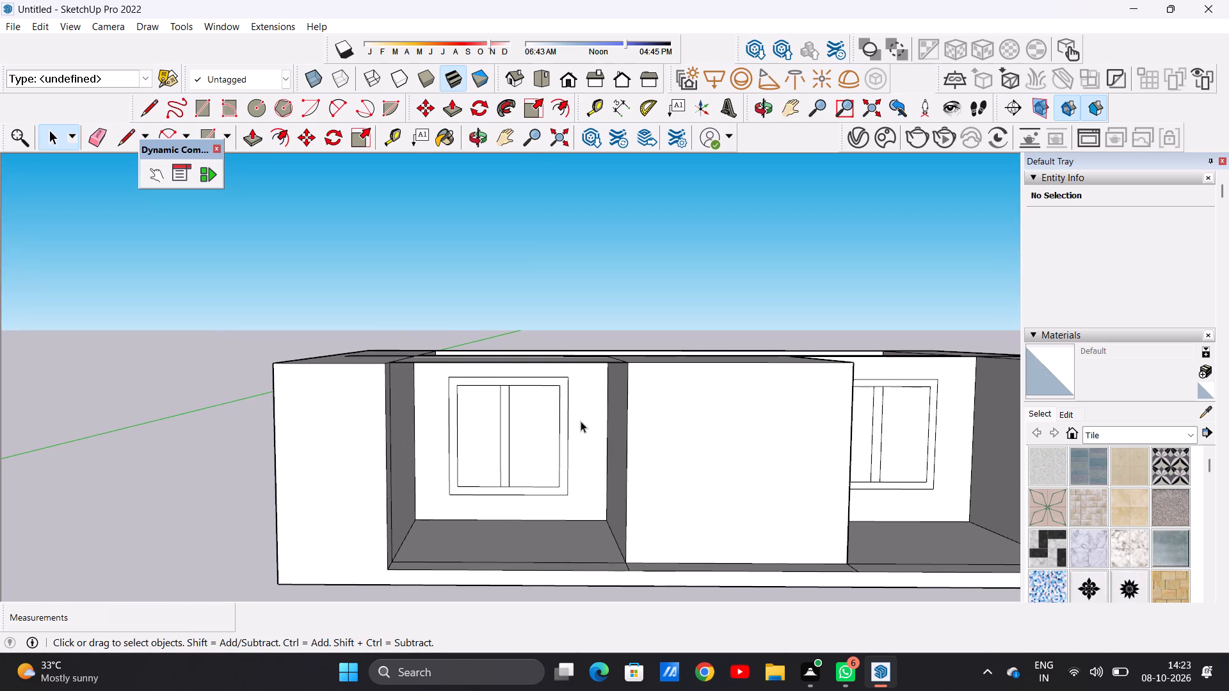
pyautogui.scroll(5, 550, 460)
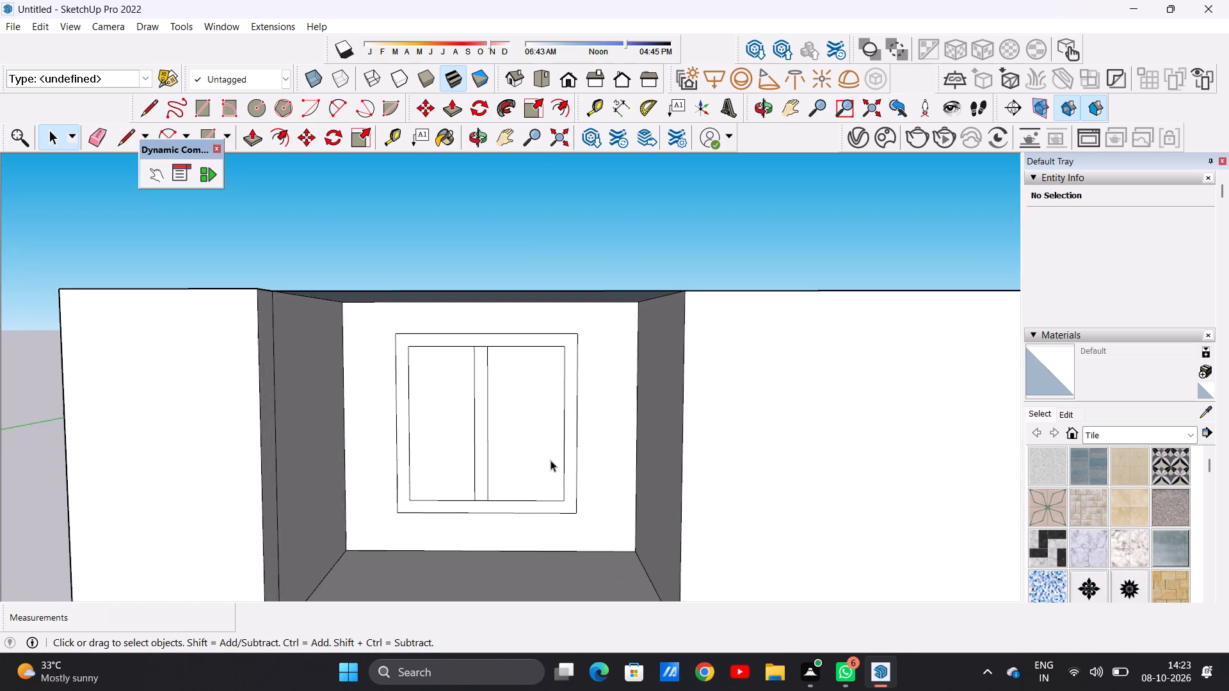
pyautogui.scroll(-7, 511, 471)
pyautogui.scroll(2, 534, 473)
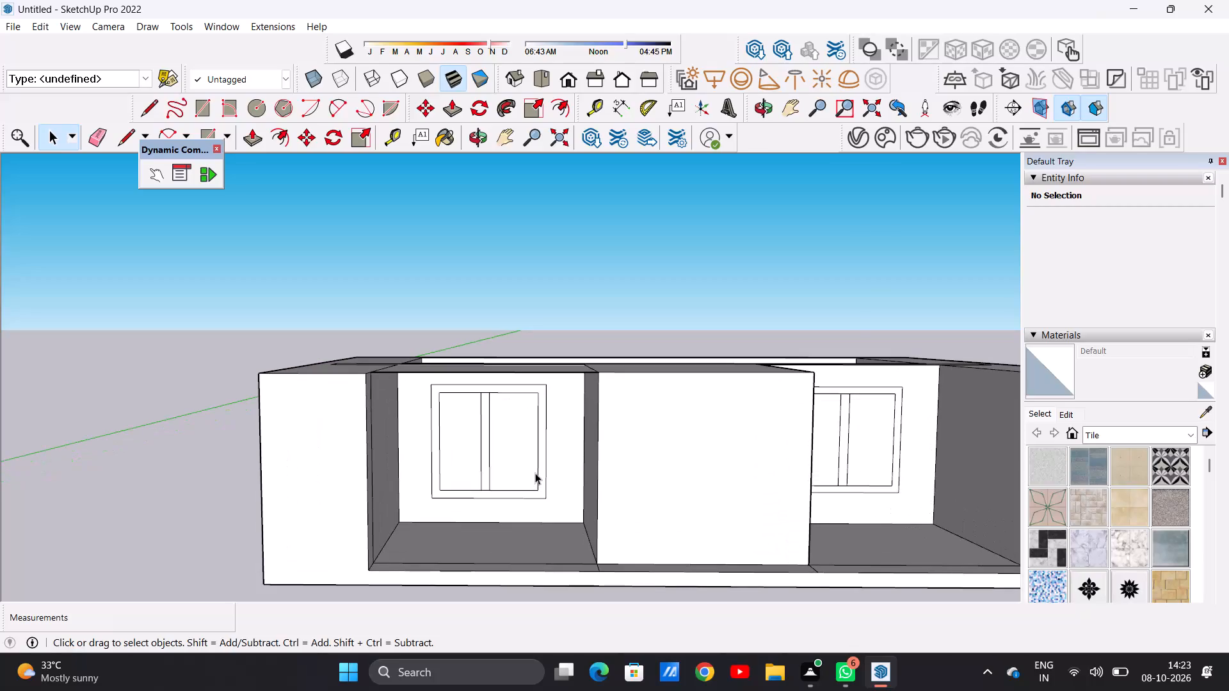
pyautogui.scroll(-6, 460, 479)
pyautogui.scroll(4, 728, 463)
# Copy the right bay's floor face 10' straight up to the wall tops to form its ceiling.
pyautogui.moveTo(696, 462); pyautogui.dragTo(700, 624, button='middle')
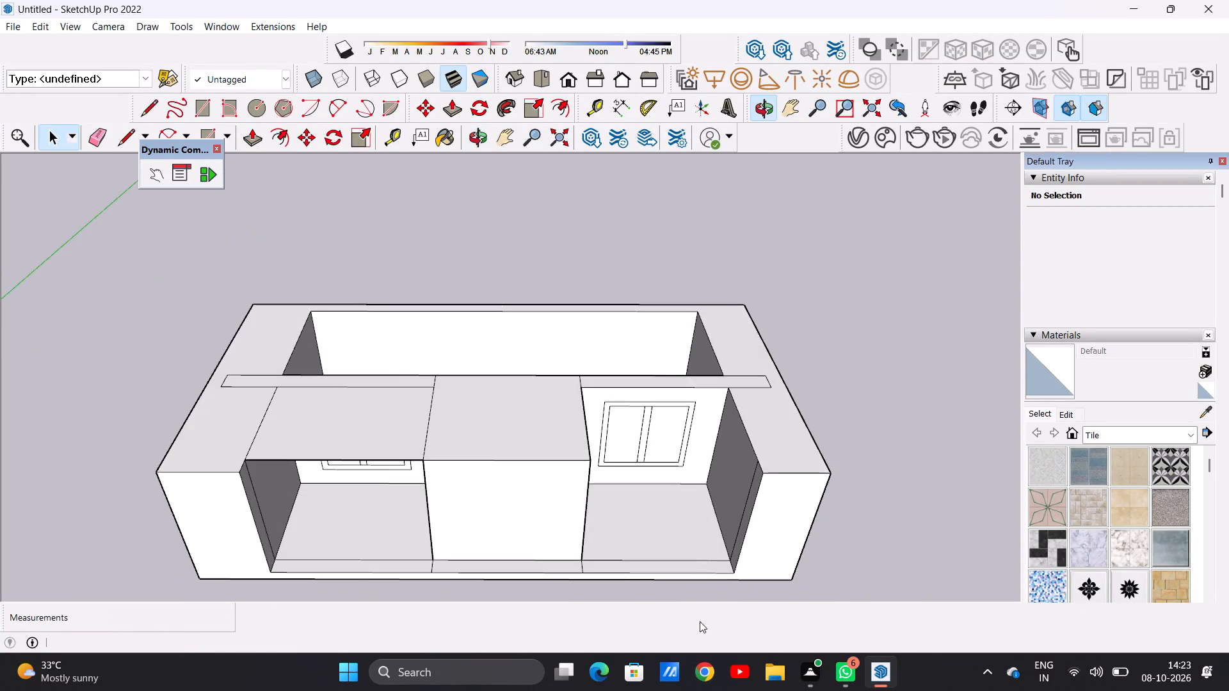
pyautogui.scroll(5, 690, 499)
pyautogui.doubleClick(685, 539)
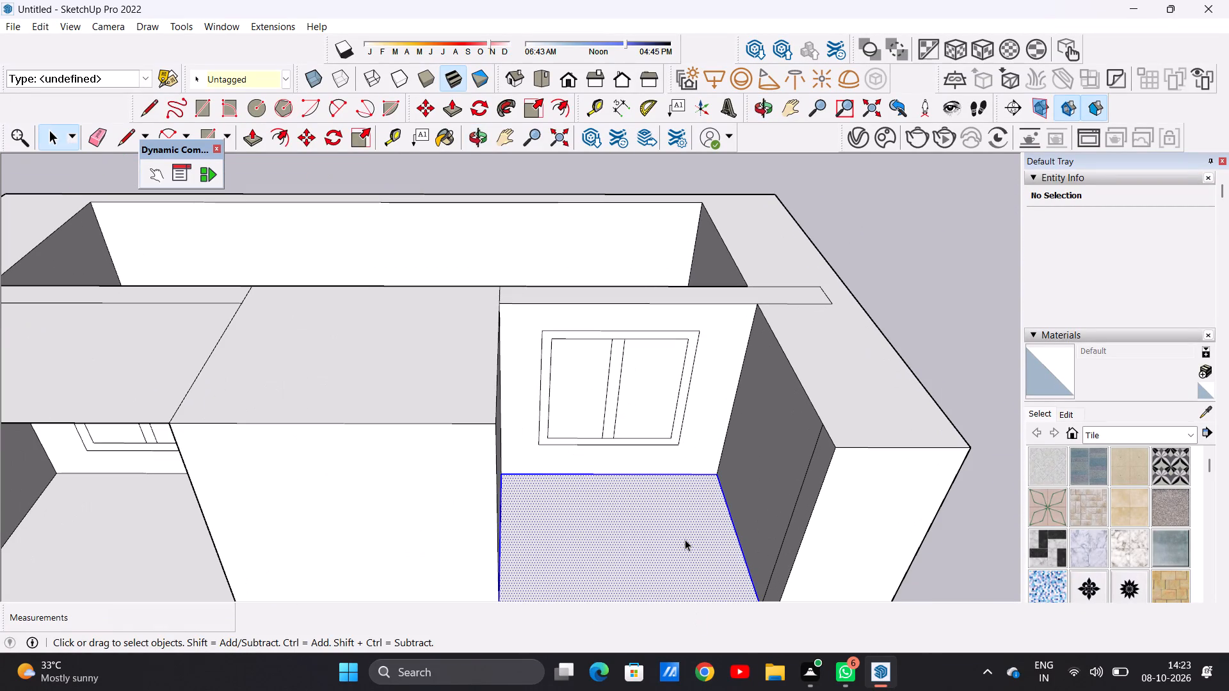
pyautogui.press('m')
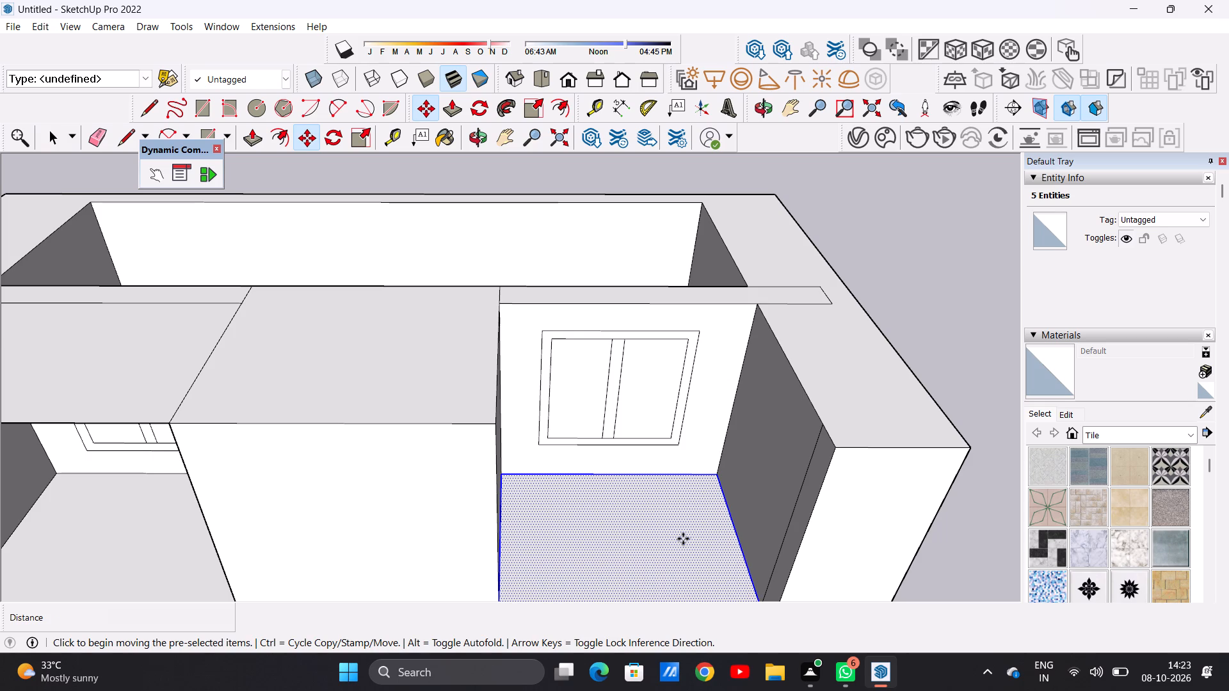
pyautogui.click(718, 471)
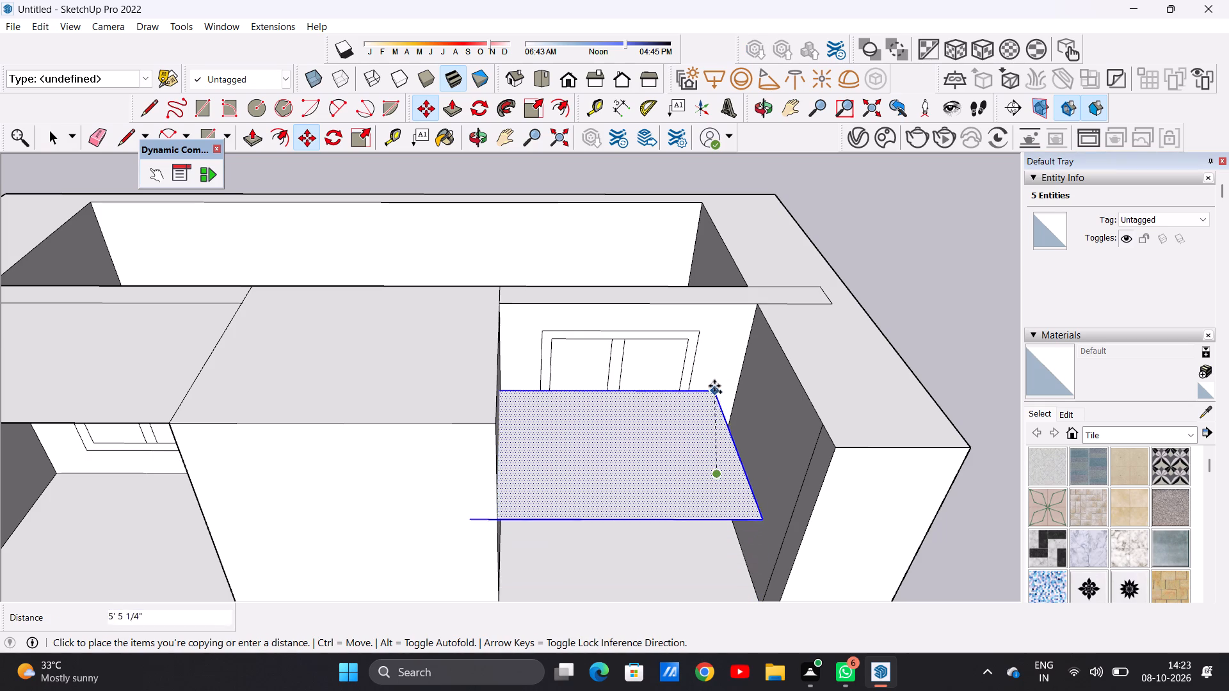
pyautogui.click(758, 298)
pyautogui.press('space')
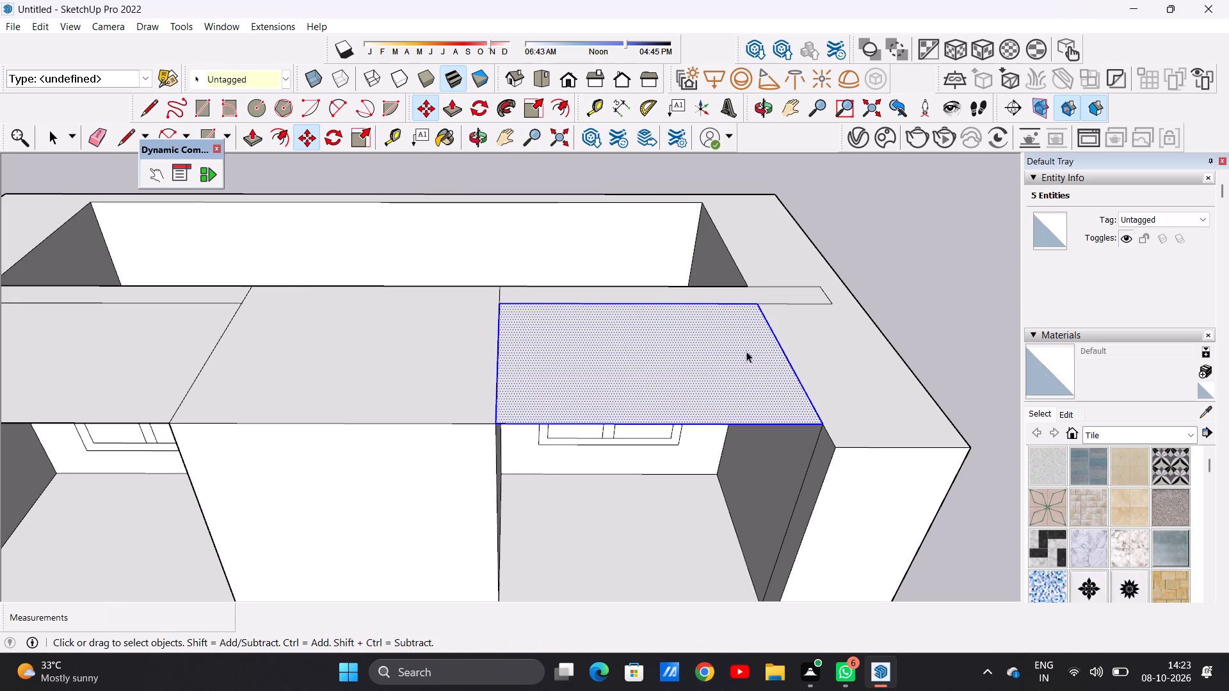
pyautogui.scroll(-3, 748, 365)
pyautogui.moveTo(750, 368); pyautogui.dragTo(753, 511, button='middle')
pyautogui.click(895, 305)
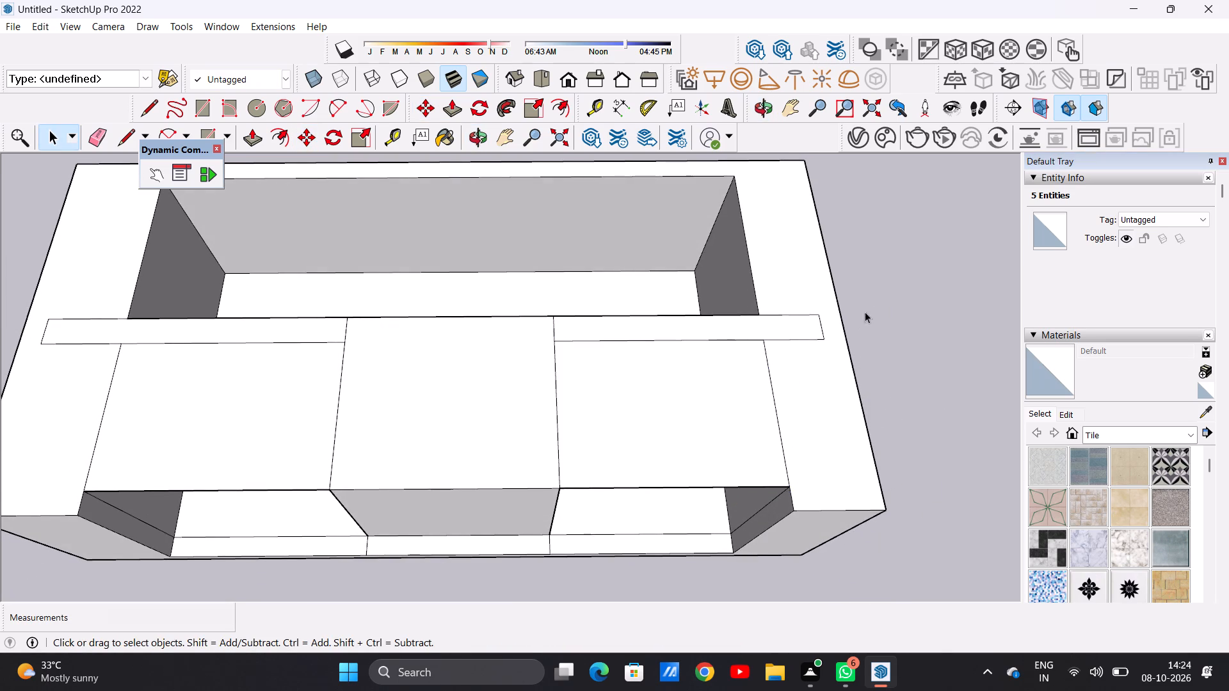
# Examine both front bay ceilings, the centre wall and the rear room from above and from the front.
pyautogui.scroll(-3, 677, 372)
pyautogui.scroll(-4, 586, 378)
pyautogui.moveTo(494, 398); pyautogui.dragTo(492, 319, button='middle')
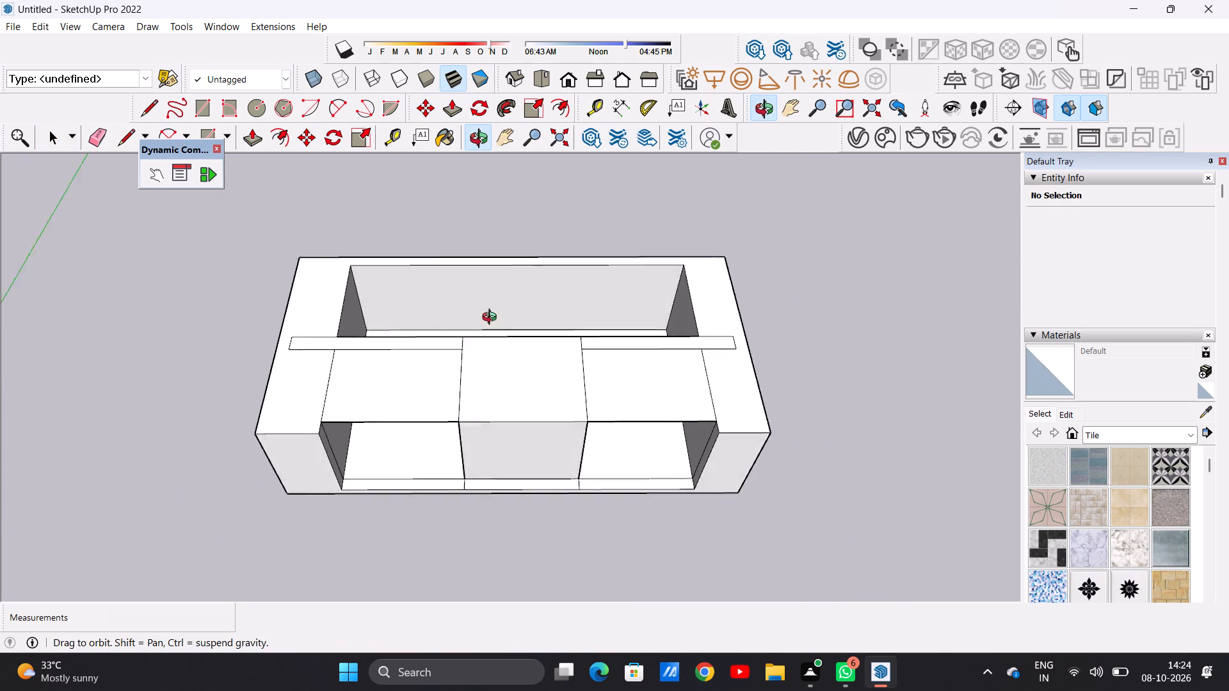
pyautogui.moveTo(492, 319); pyautogui.dragTo(492, 196, button='middle')
pyautogui.moveTo(534, 427); pyautogui.dragTo(511, 408, button='middle')
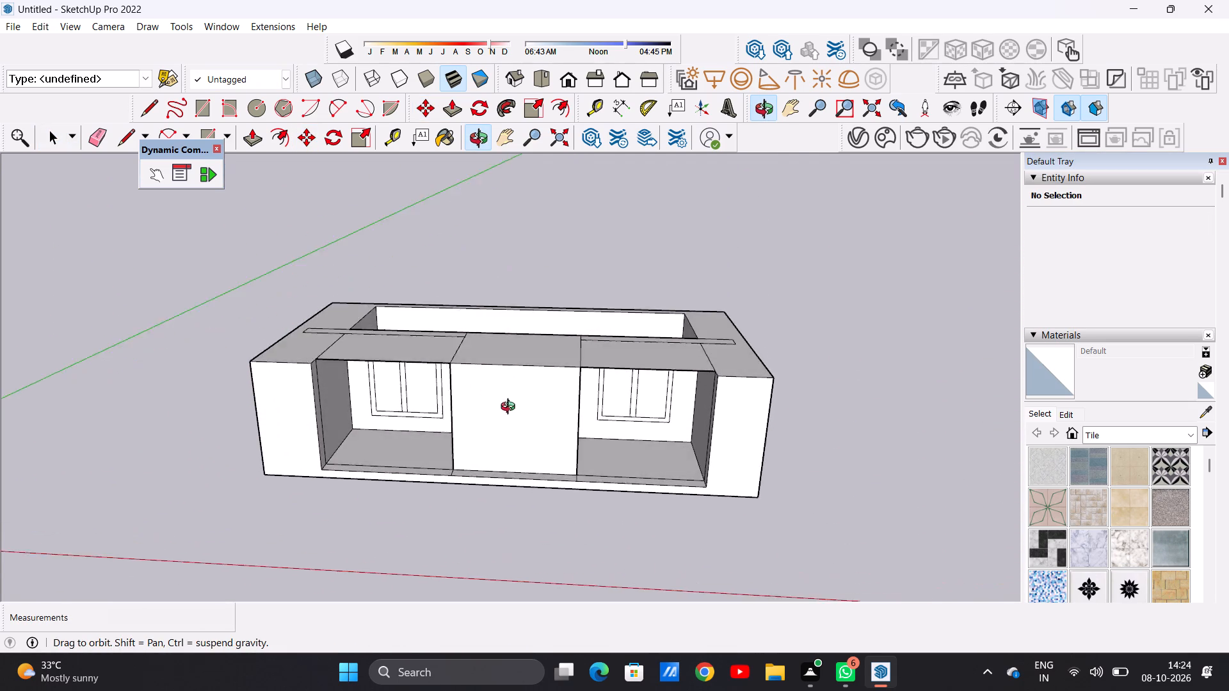
pyautogui.moveTo(511, 408); pyautogui.dragTo(548, 514, button='middle')
pyautogui.scroll(1, 521, 346)
pyautogui.scroll(-1, 521, 345)
pyautogui.scroll(3, 521, 345)
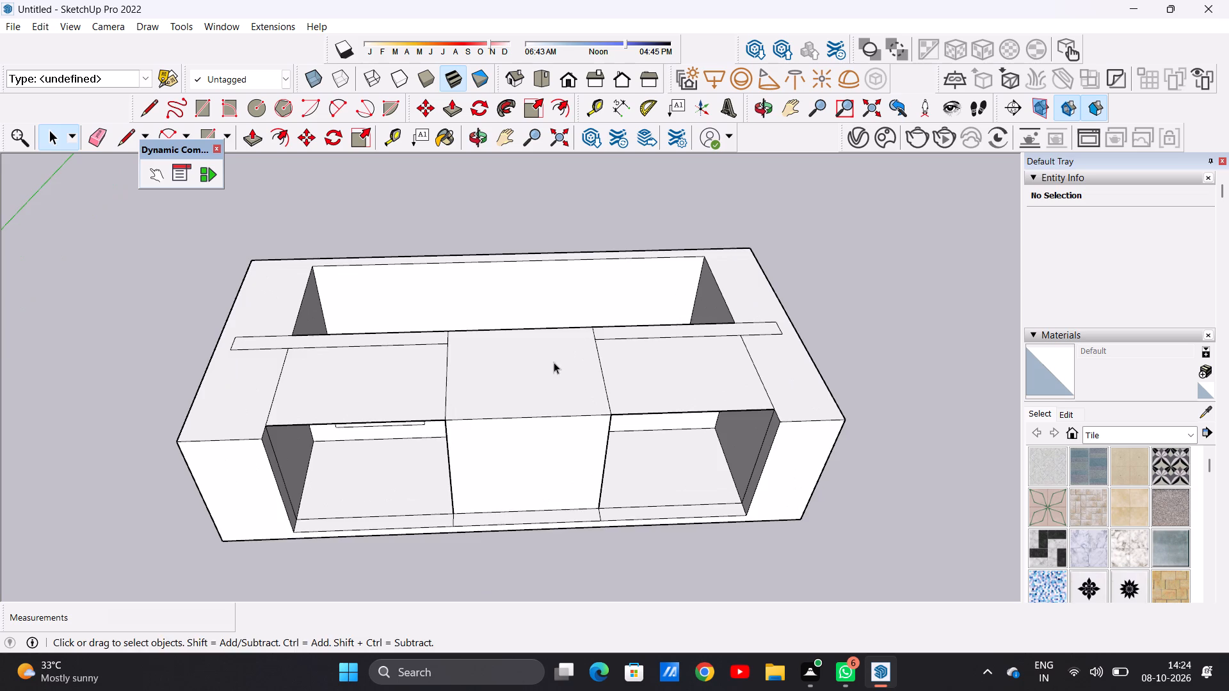
# Copy the rear room's floor face 10' straight up to the wall tops to form its ceiling.
pyautogui.moveTo(554, 362); pyautogui.dragTo(524, 550, button='middle')
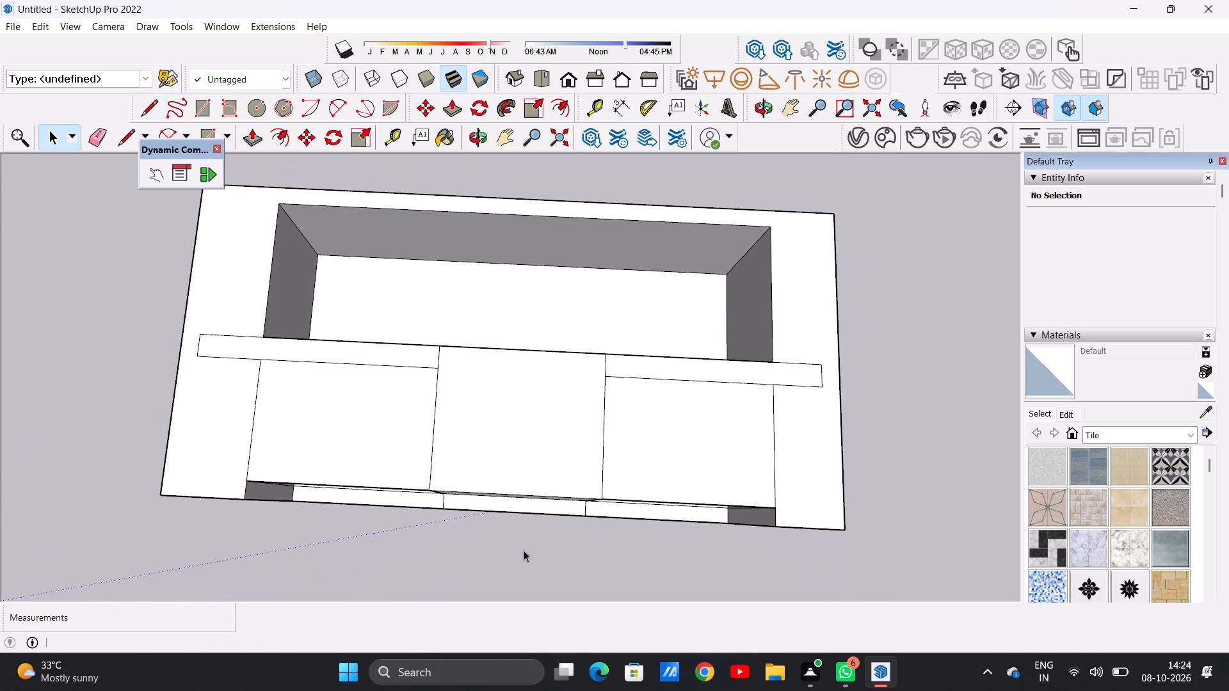
pyautogui.scroll(-2, 525, 480)
pyautogui.scroll(4, 668, 282)
pyautogui.doubleClick(672, 357)
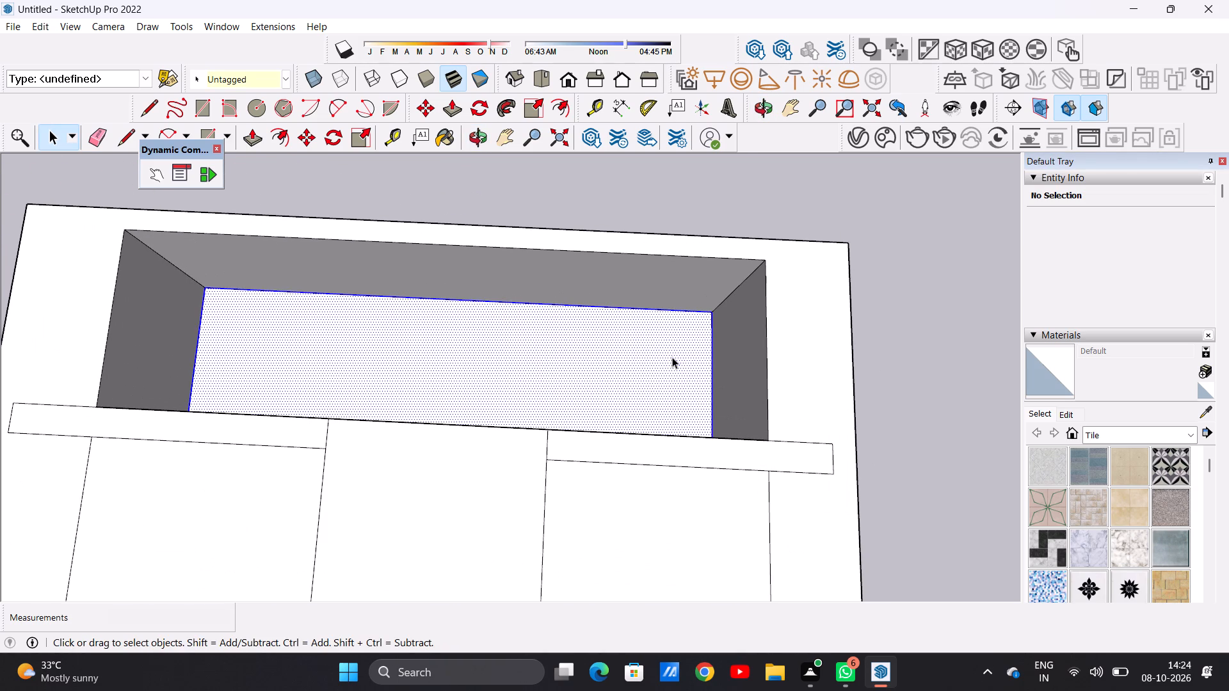
pyautogui.press('m')
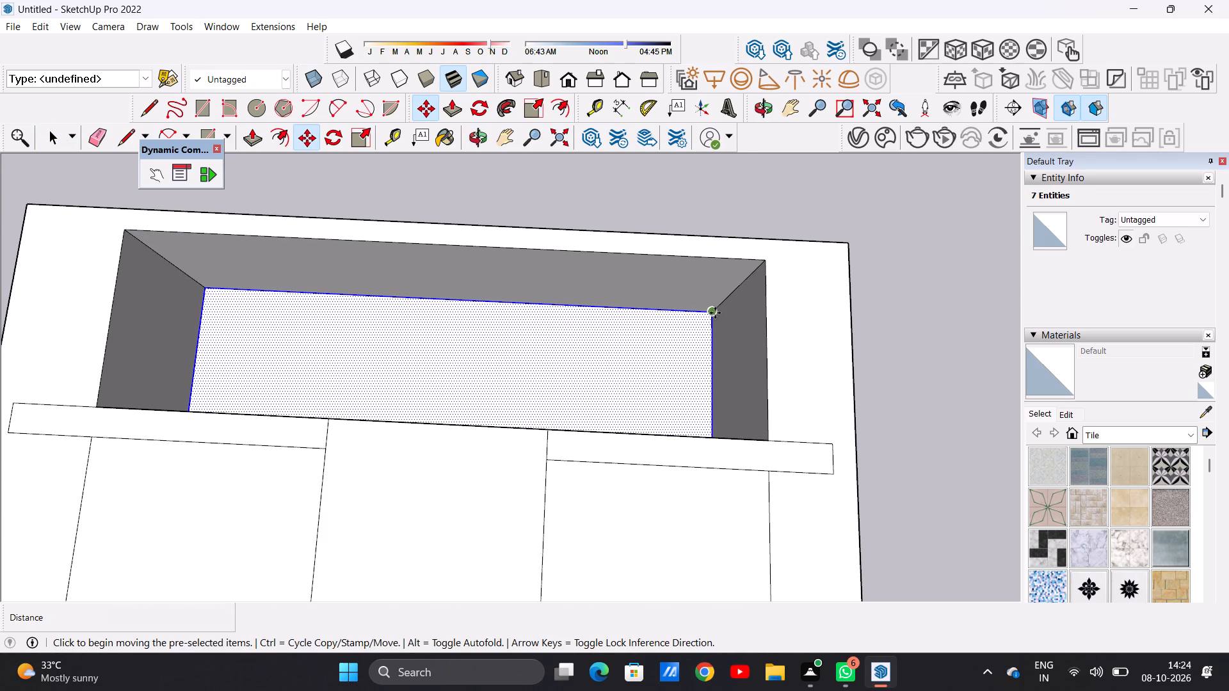
pyautogui.click(715, 313)
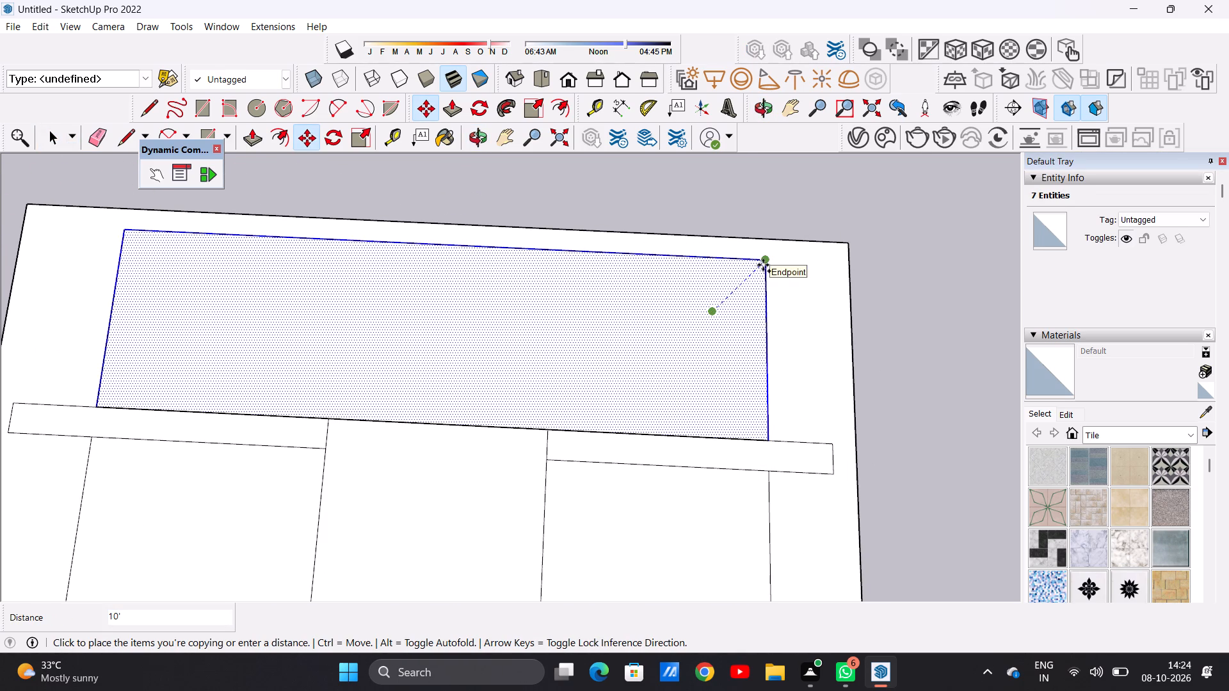
pyautogui.click(763, 265)
pyautogui.press('space')
pyautogui.click(915, 216)
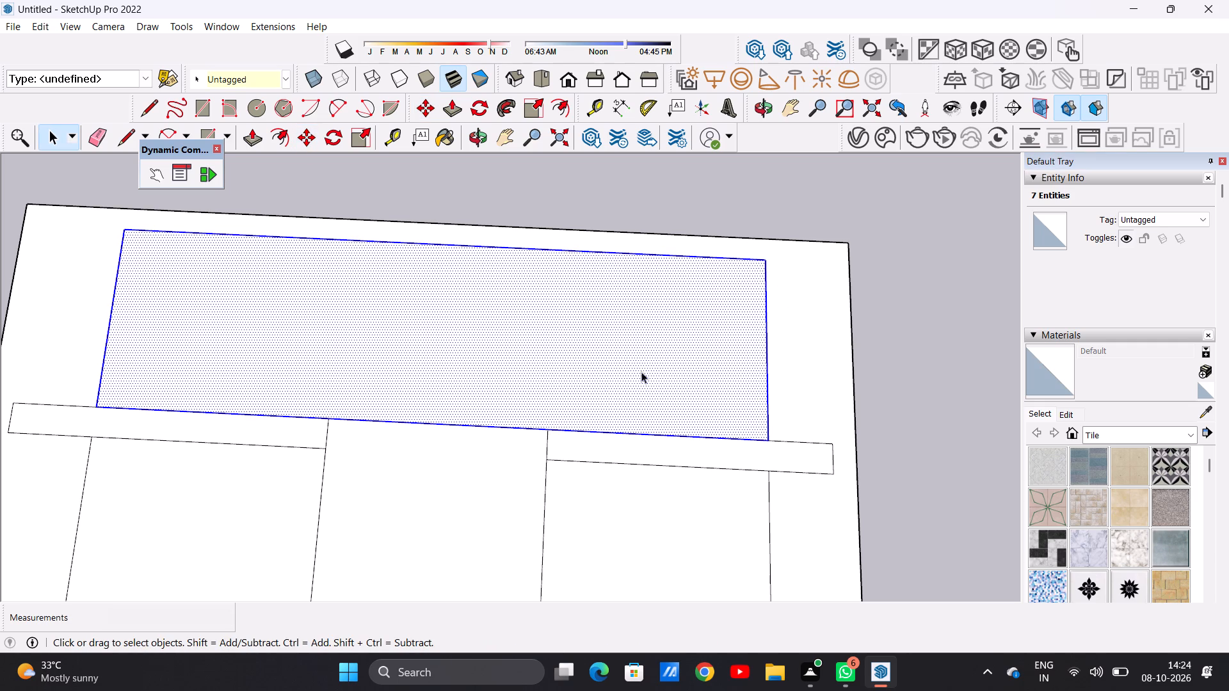
# Examine the roofed first-storey block, its front bays and centre wall from the front and from above.
pyautogui.scroll(-16, 641, 382)
pyautogui.moveTo(641, 473); pyautogui.dragTo(629, 251, button='middle')
pyautogui.moveTo(625, 415); pyautogui.dragTo(623, 305, button='middle')
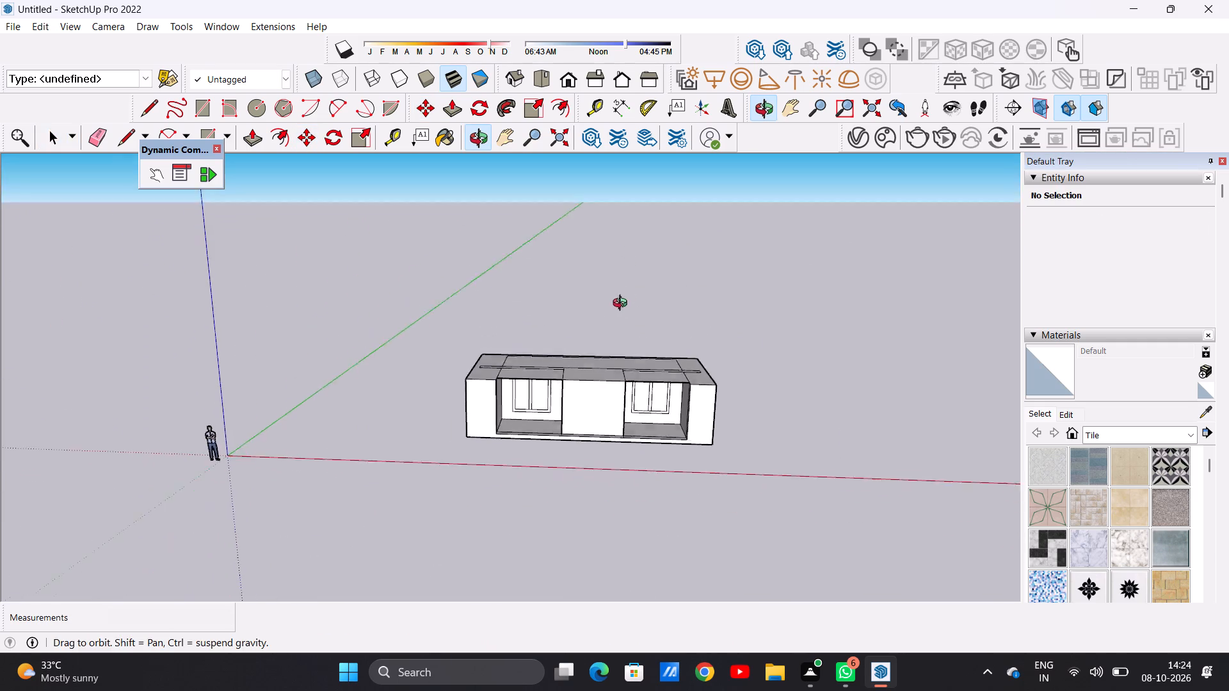
pyautogui.moveTo(623, 305); pyautogui.dragTo(623, 289, button='middle')
pyautogui.scroll(8, 593, 402)
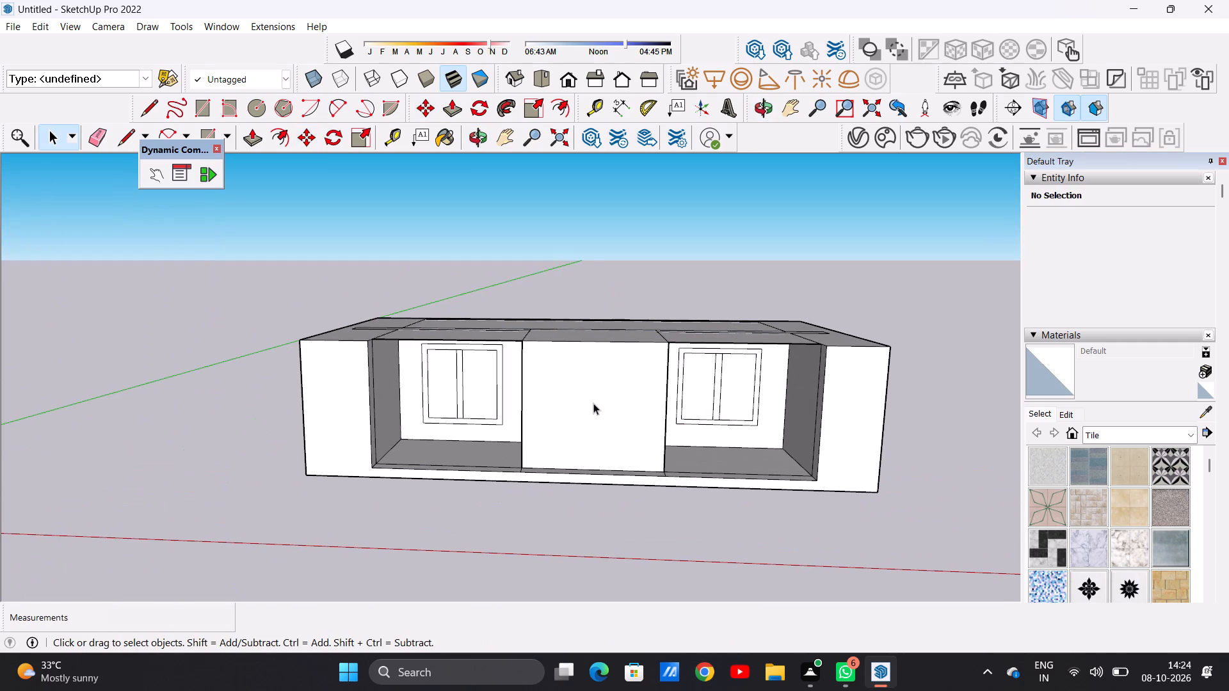
pyautogui.scroll(-1, 593, 390)
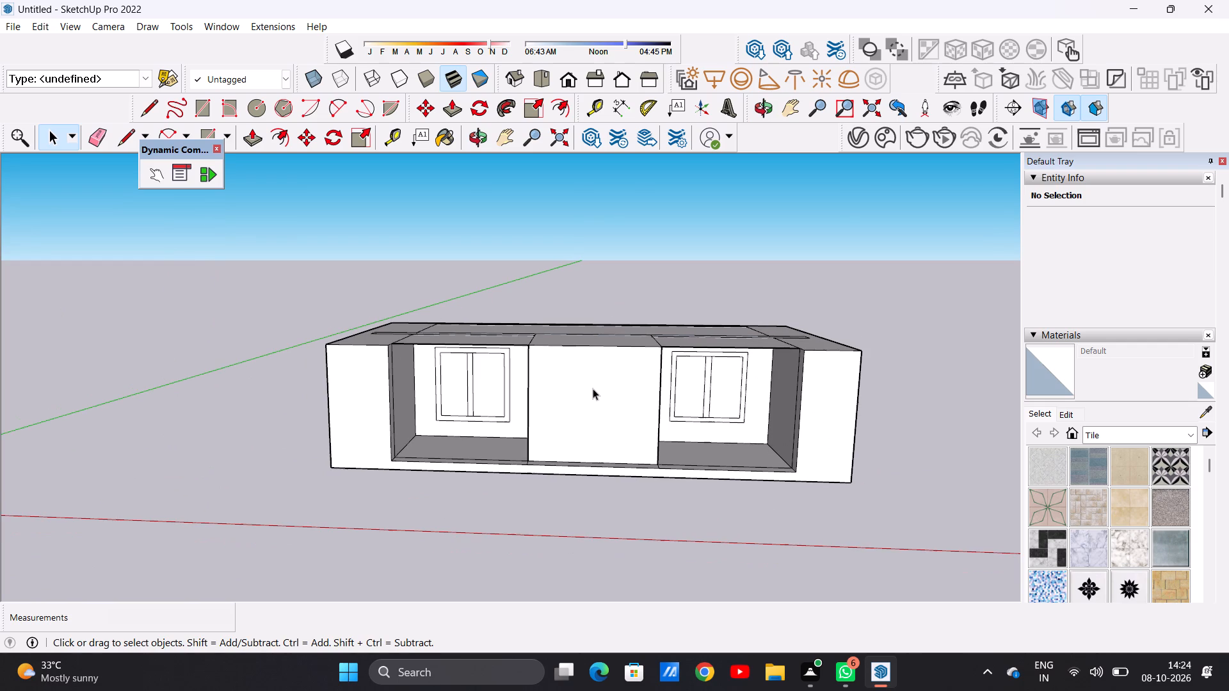
pyautogui.scroll(-3, 590, 368)
pyautogui.scroll(-2, 604, 311)
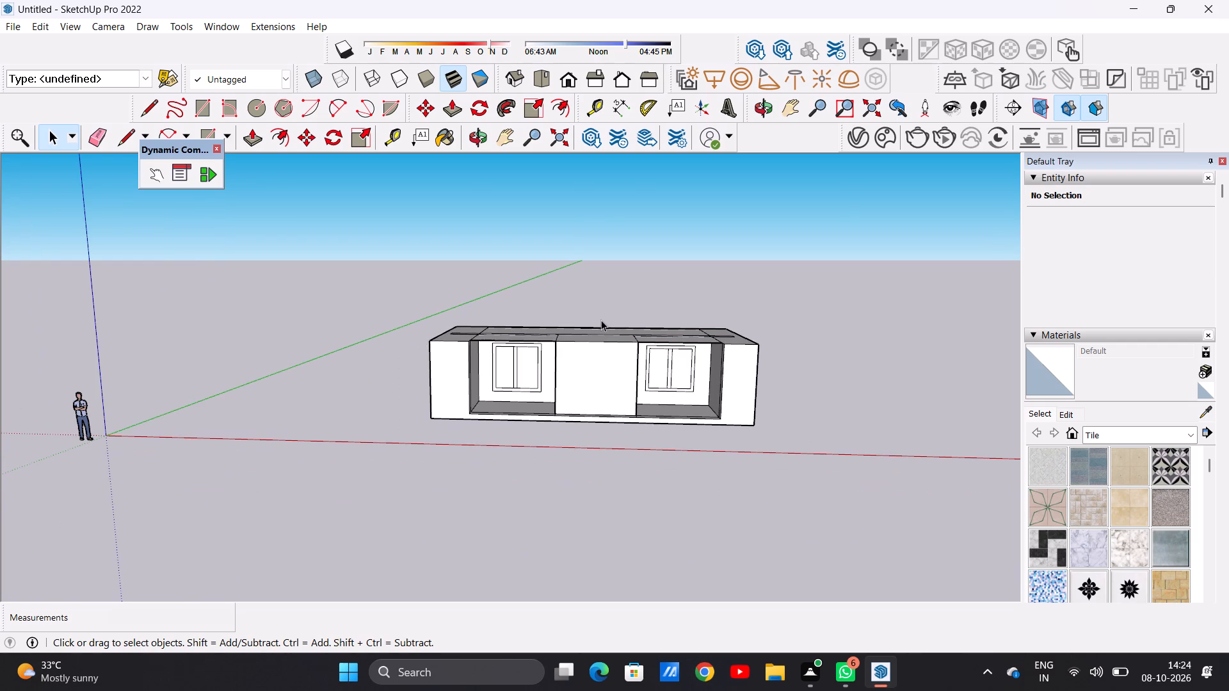
pyautogui.moveTo(622, 340); pyautogui.dragTo(615, 383, button='middle')
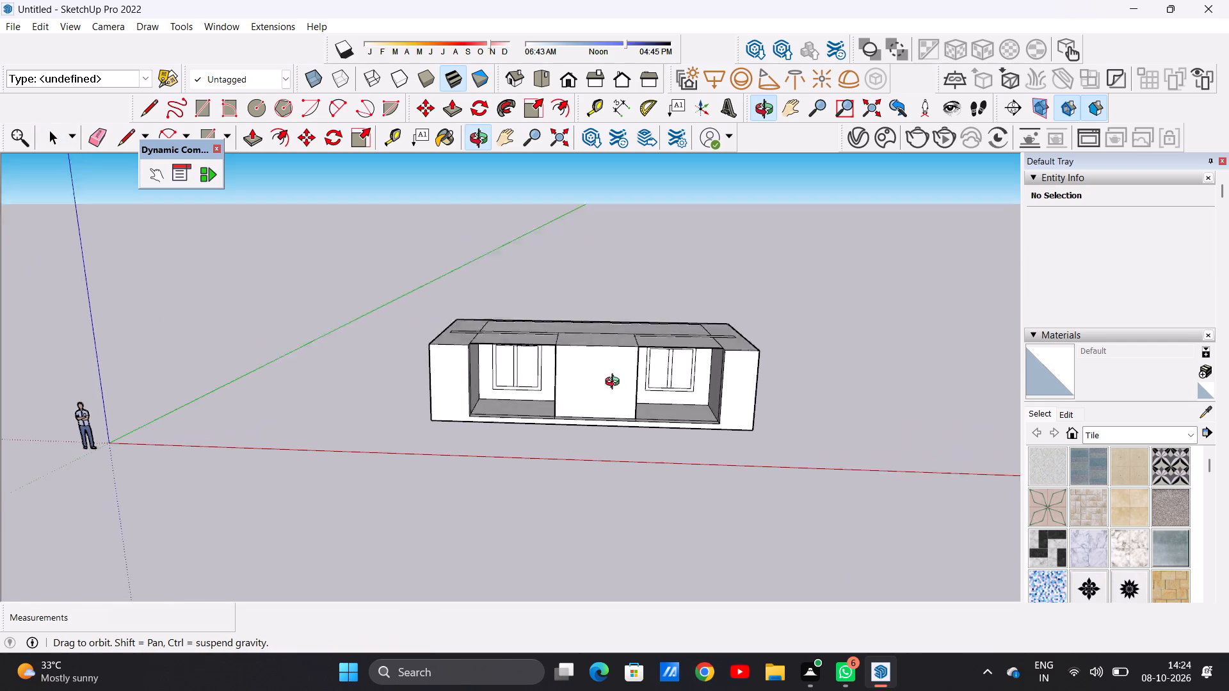
pyautogui.moveTo(615, 383); pyautogui.dragTo(627, 519, button='middle')
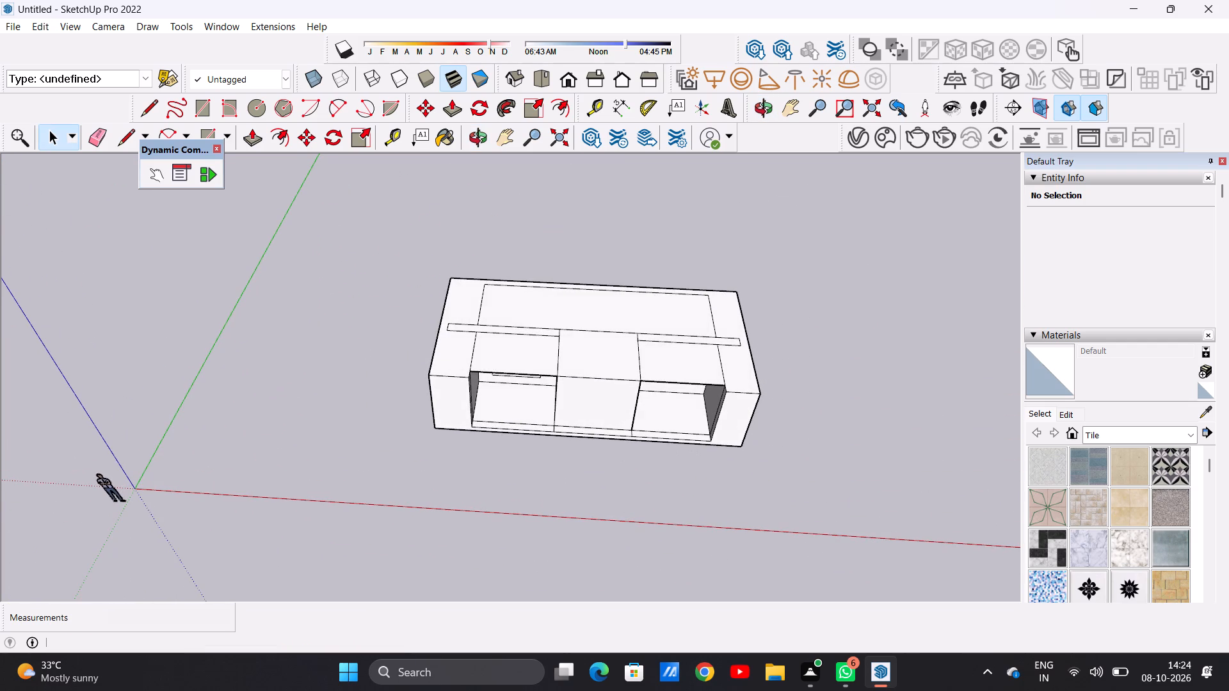
pyautogui.scroll(1, 0, 666)
pyautogui.scroll(5, 525, 459)
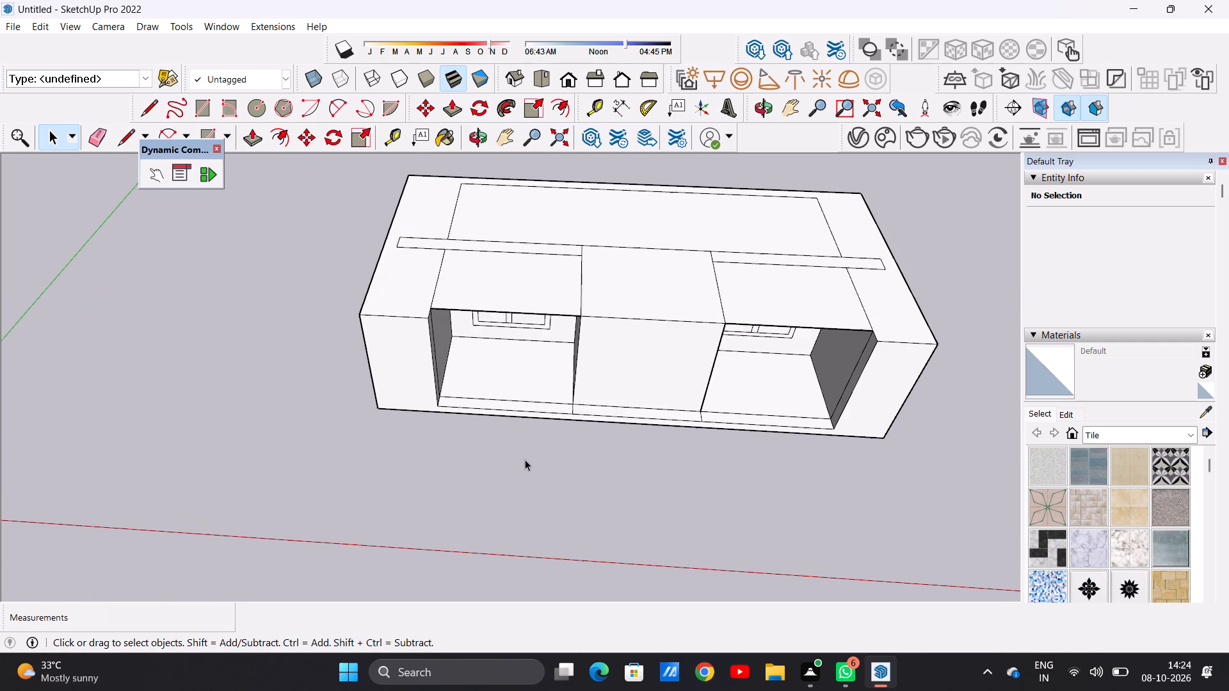
pyautogui.scroll(-4, 530, 446)
pyautogui.moveTo(533, 447); pyautogui.dragTo(556, 460, button='middle')
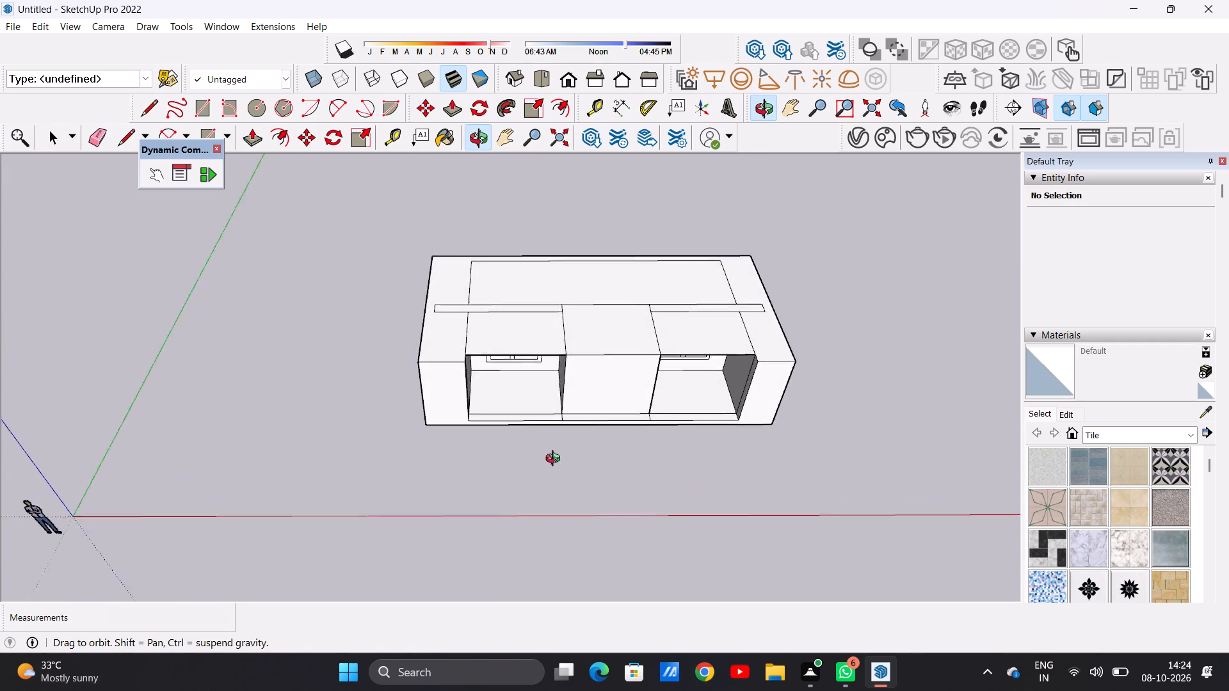
pyautogui.moveTo(556, 460); pyautogui.dragTo(559, 478, button='middle')
pyautogui.moveTo(541, 336); pyautogui.dragTo(497, 249, button='middle')
pyautogui.scroll(4, 648, 381)
pyautogui.scroll(-1, 648, 381)
pyautogui.scroll(1, 648, 381)
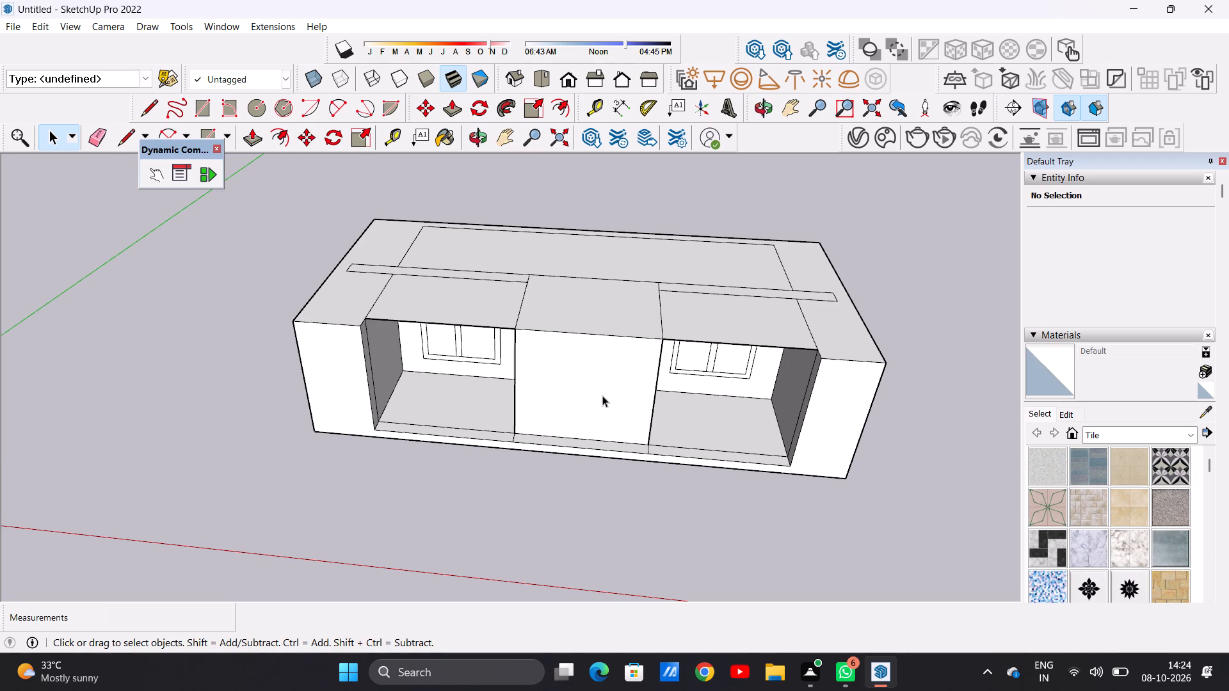
# Scale the whole first-storey block from its left side to about 0.75 of its width along red, keeping green at 1.00.
pyautogui.tripleClick(579, 377)
pyautogui.click(579, 377)
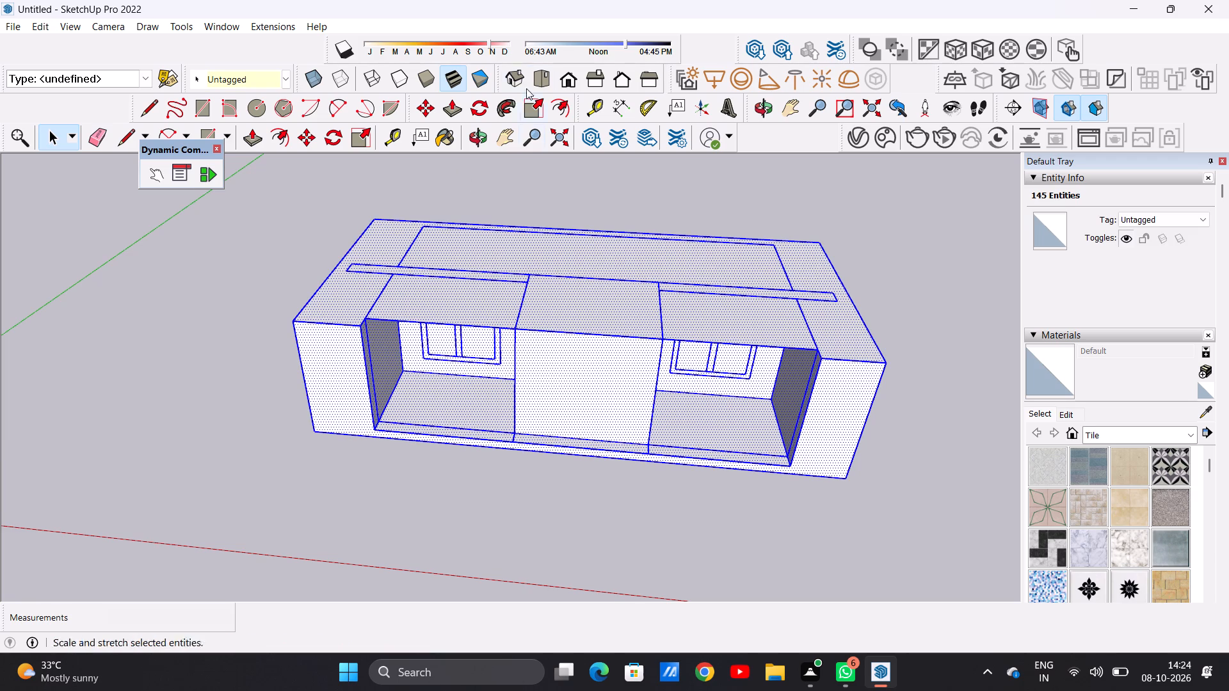
pyautogui.click(577, 79)
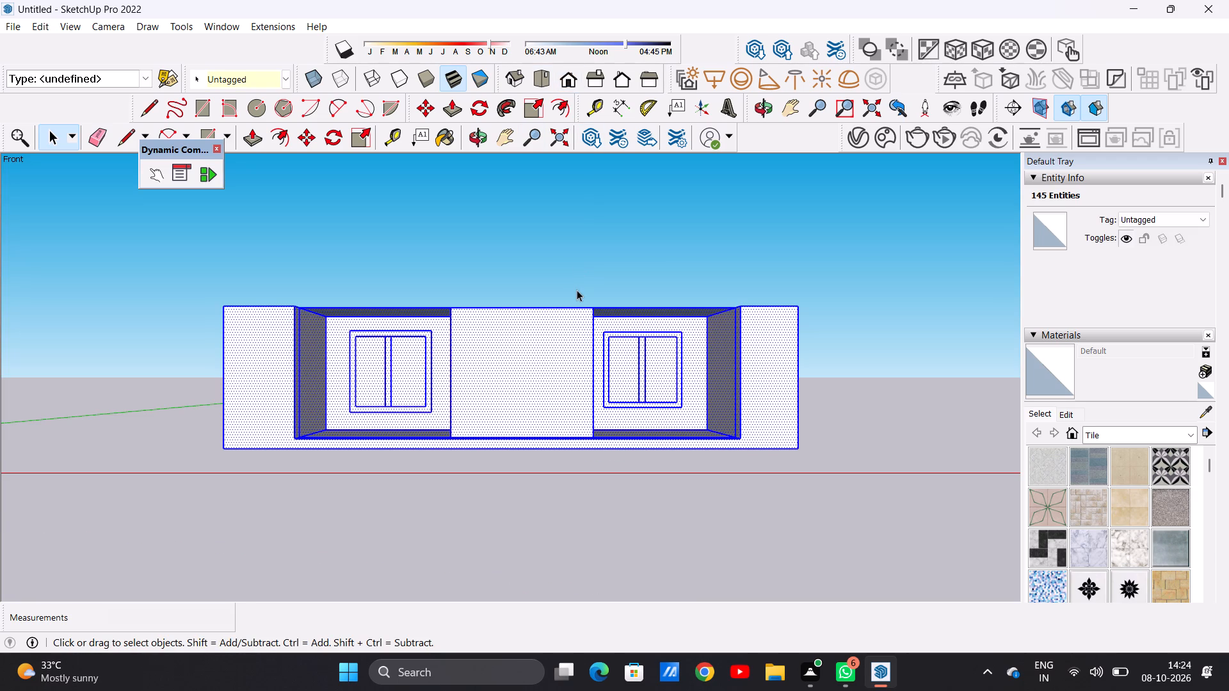
pyautogui.moveTo(514, 297); pyautogui.dragTo(513, 493, button='middle')
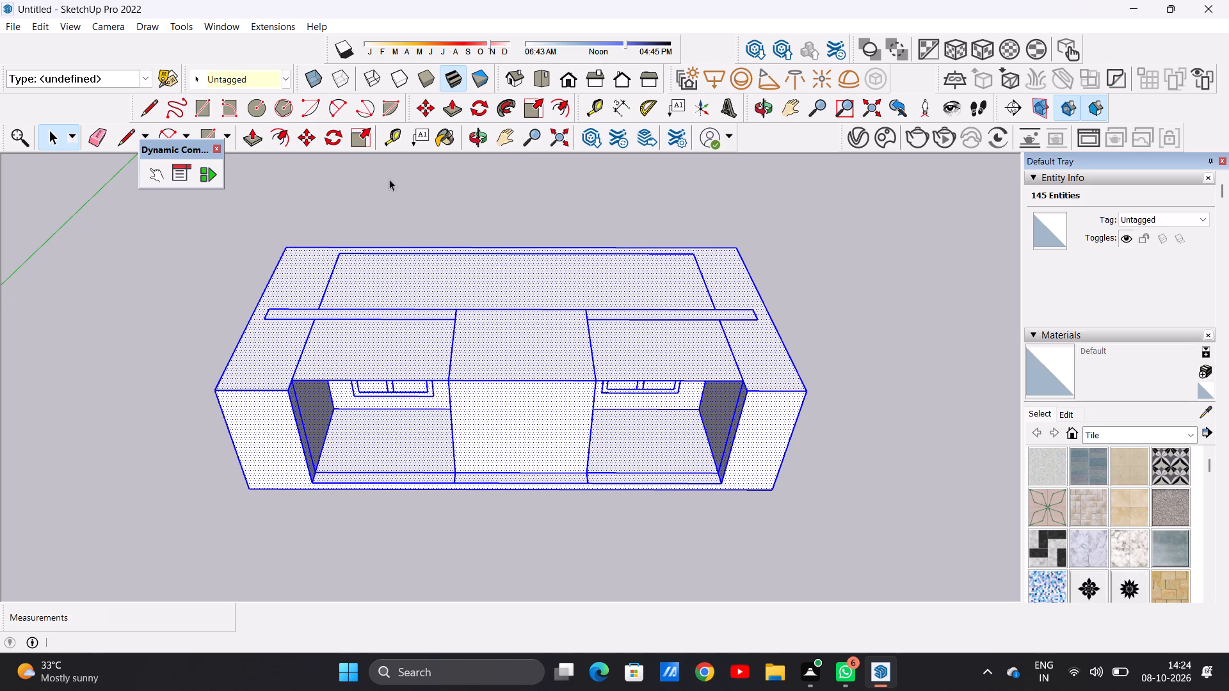
pyautogui.click(358, 137)
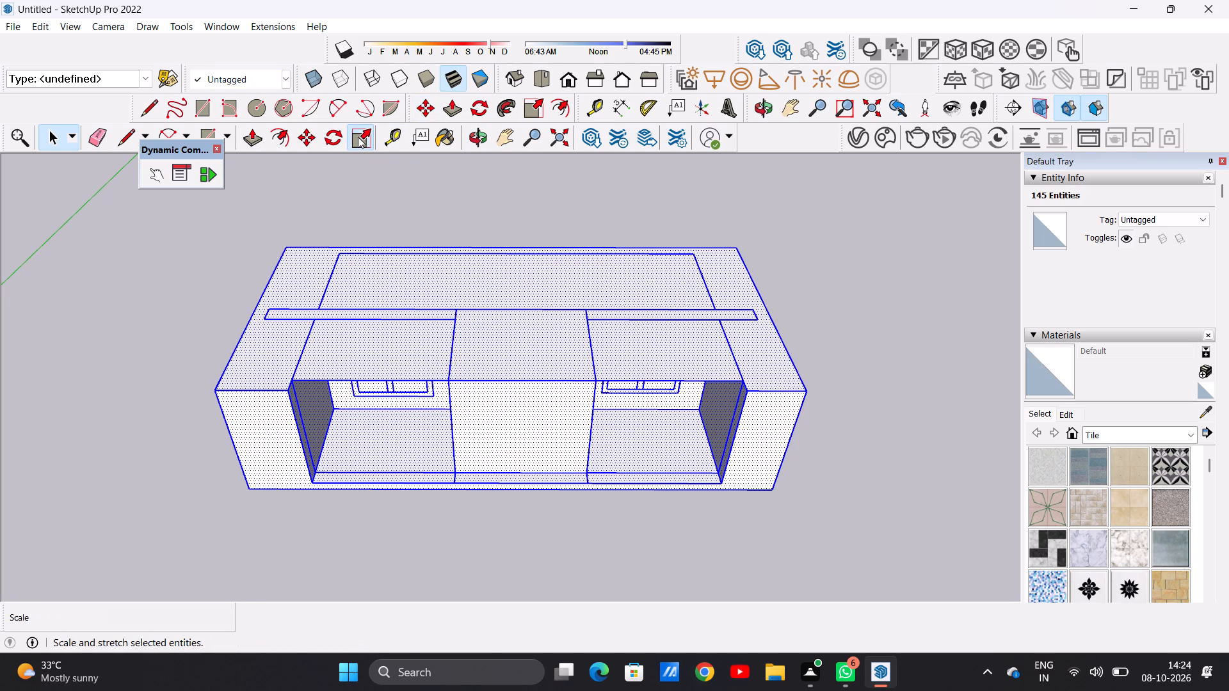
pyautogui.click(231, 445)
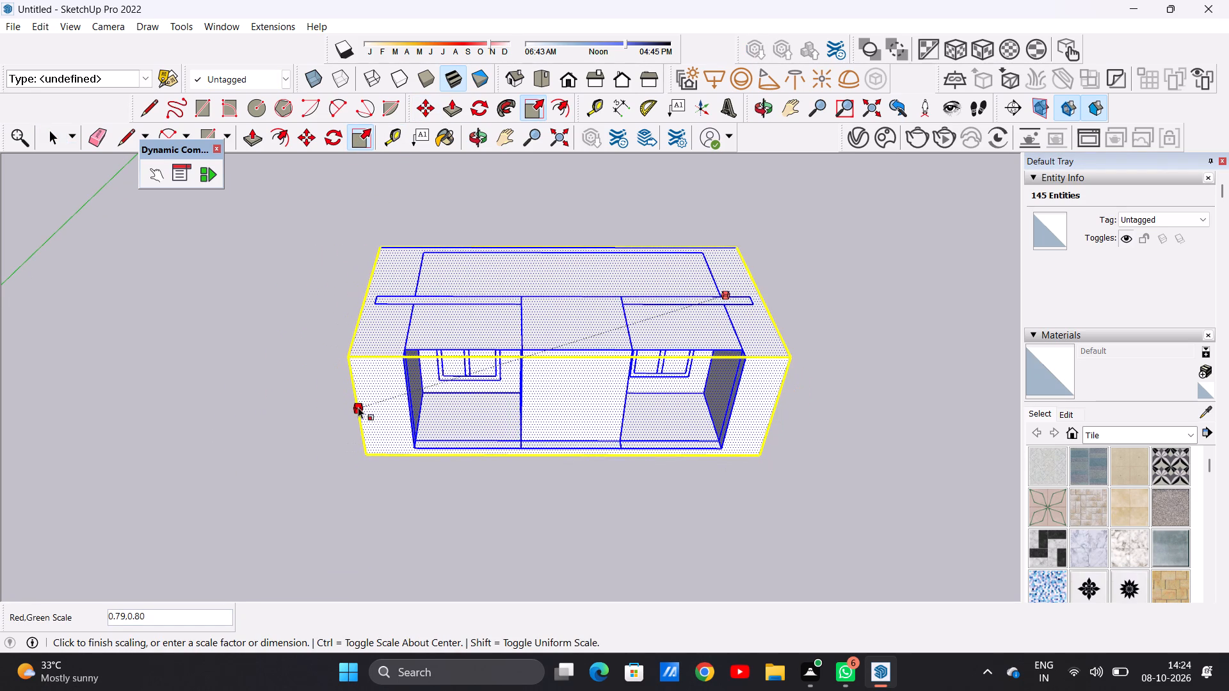
pyautogui.click(373, 438)
pyautogui.moveTo(531, 534); pyautogui.dragTo(511, 320, button='middle')
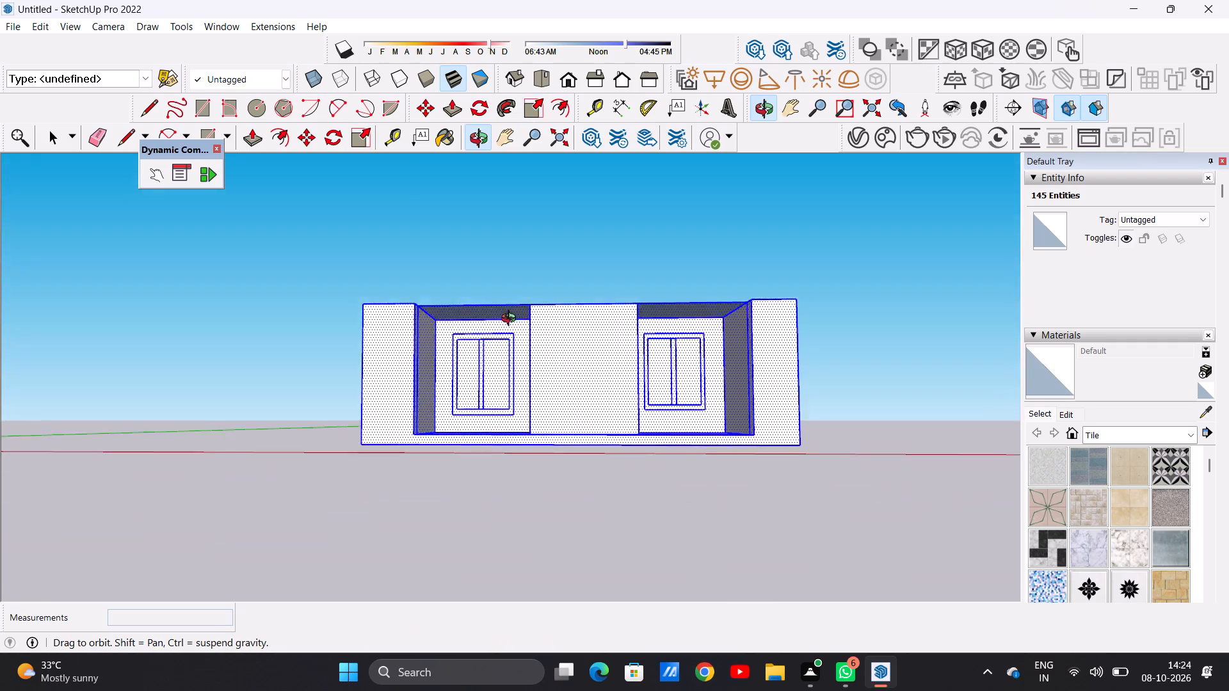
pyautogui.moveTo(511, 320); pyautogui.dragTo(522, 502, button='middle')
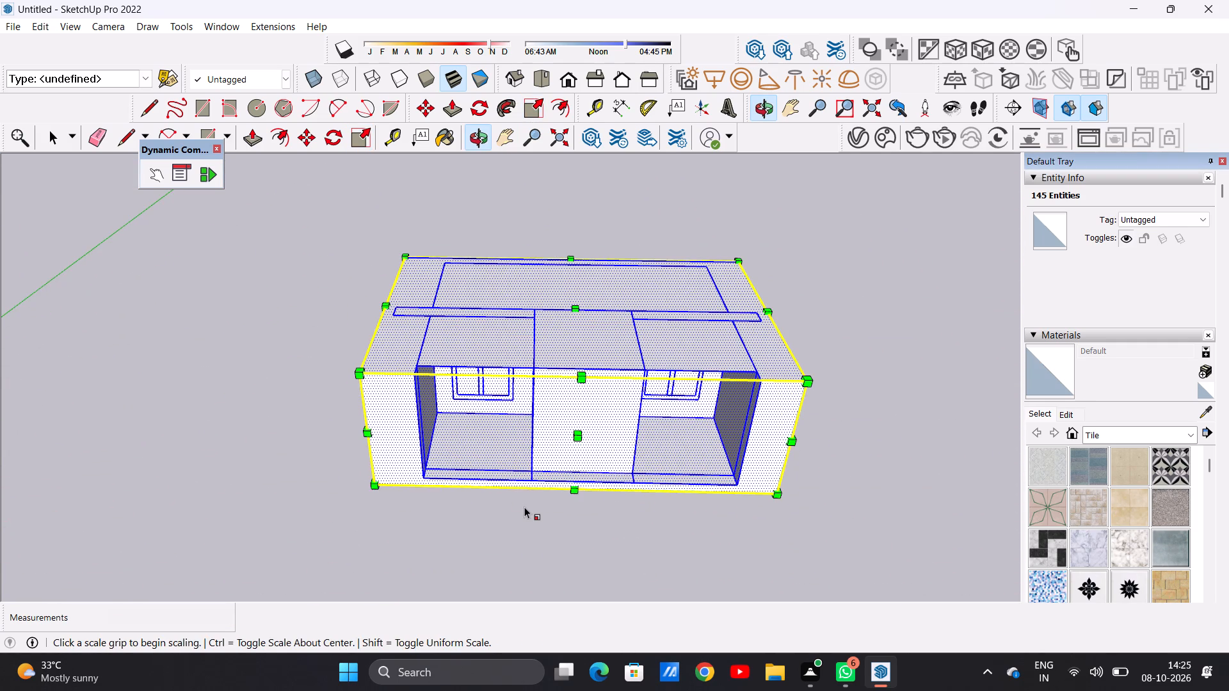
# Examine the narrowed first-storey block from the front, from above and from its right side.
pyautogui.press('space')
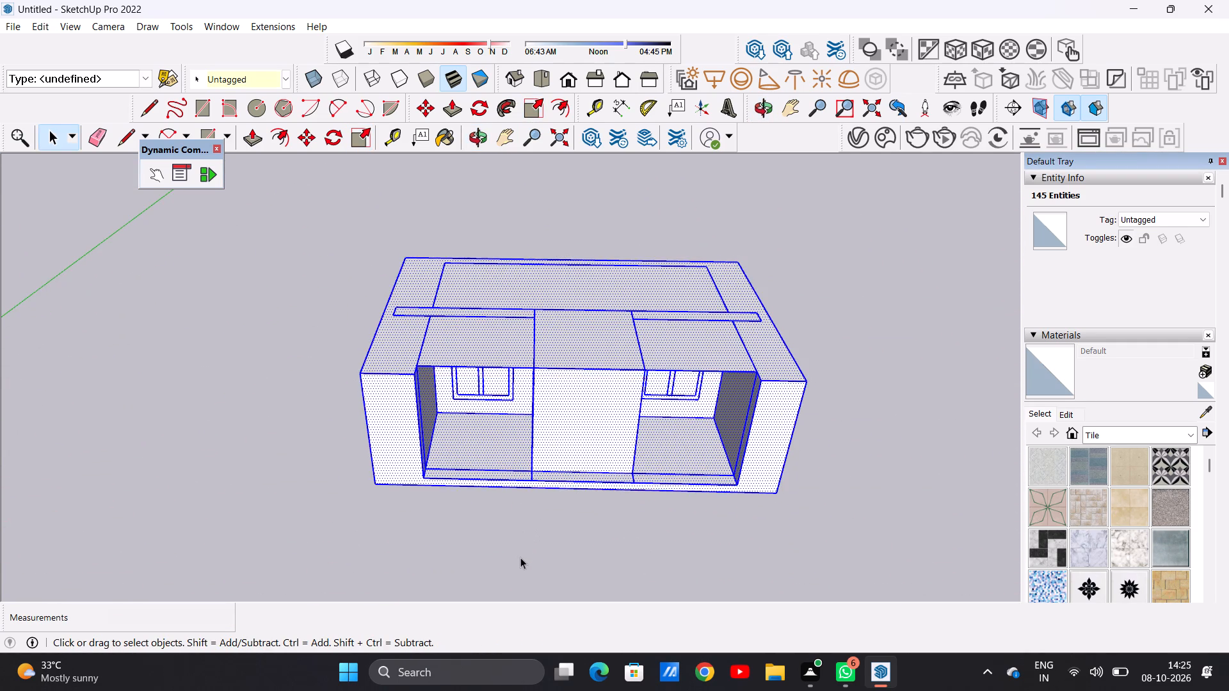
pyautogui.click(520, 557)
pyautogui.moveTo(543, 544); pyautogui.dragTo(530, 386, button='middle')
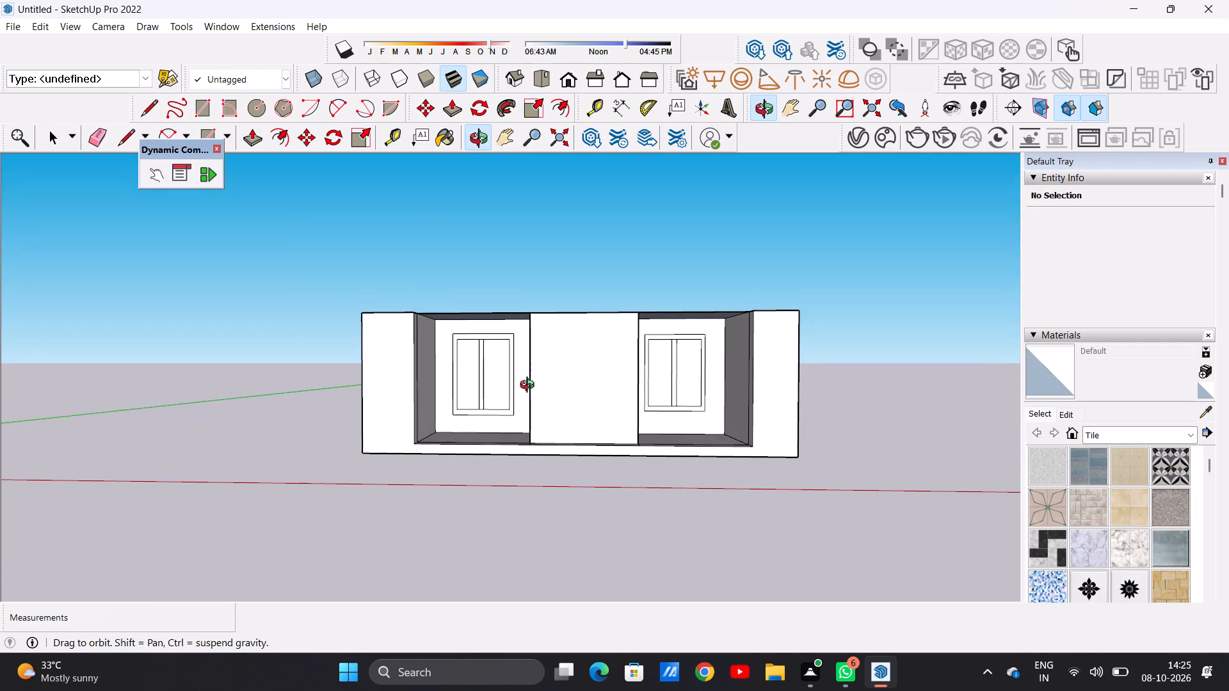
pyautogui.moveTo(530, 386); pyautogui.dragTo(544, 454, button='middle')
pyautogui.scroll(-7, 490, 495)
pyautogui.scroll(5, 526, 463)
pyautogui.scroll(-1, 524, 462)
pyautogui.scroll(2, 524, 462)
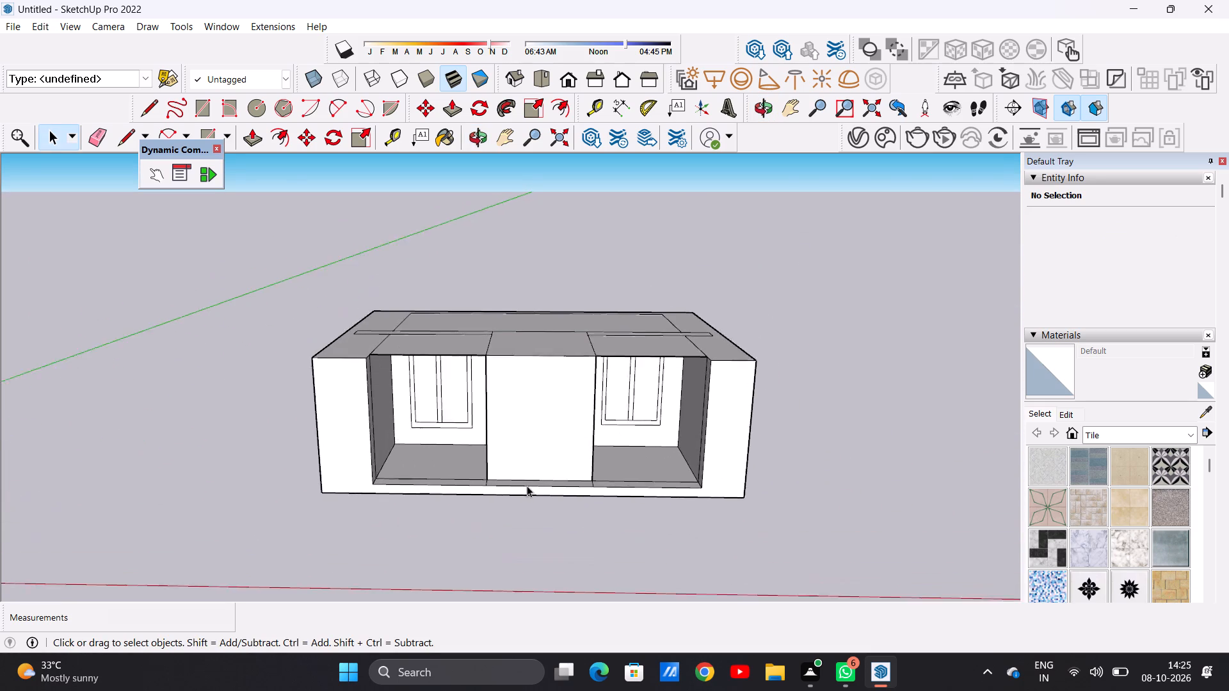
pyautogui.scroll(-1, 527, 486)
pyautogui.scroll(4, 527, 486)
pyautogui.click(568, 68)
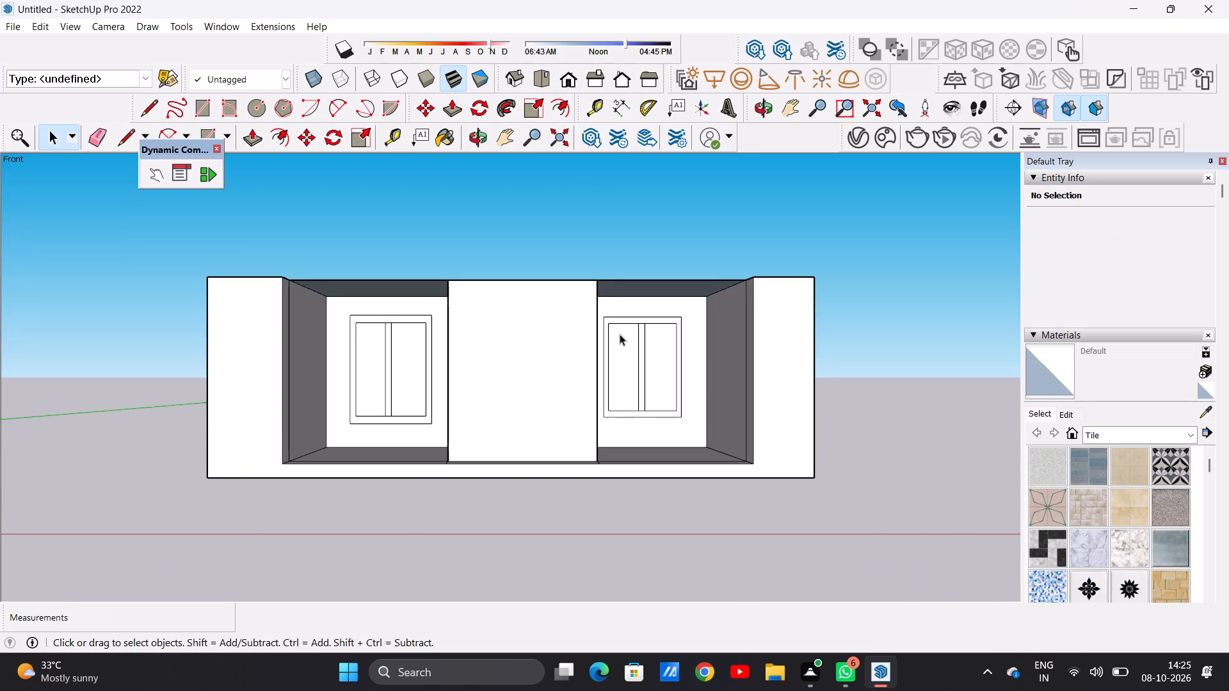
pyautogui.scroll(3, 653, 363)
pyautogui.scroll(-10, 660, 369)
pyautogui.moveTo(618, 402); pyautogui.dragTo(611, 569, button='middle')
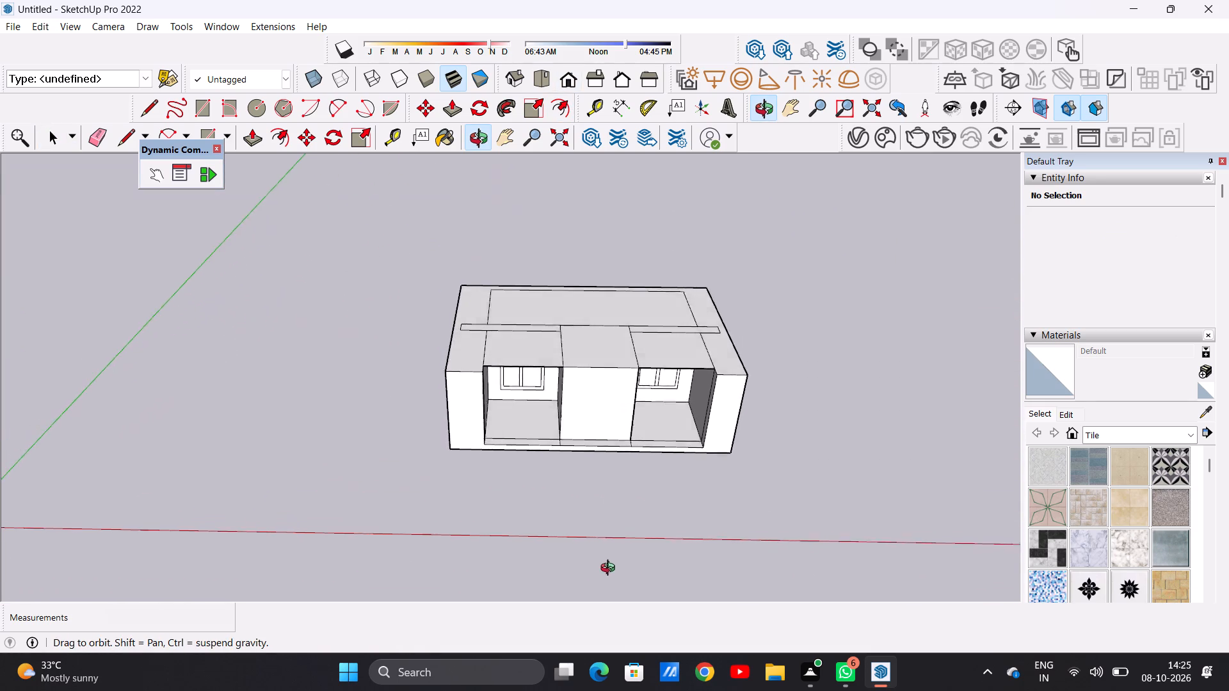
pyautogui.moveTo(611, 569); pyautogui.dragTo(605, 603, button='middle')
pyautogui.moveTo(699, 483); pyautogui.dragTo(493, 418, button='middle')
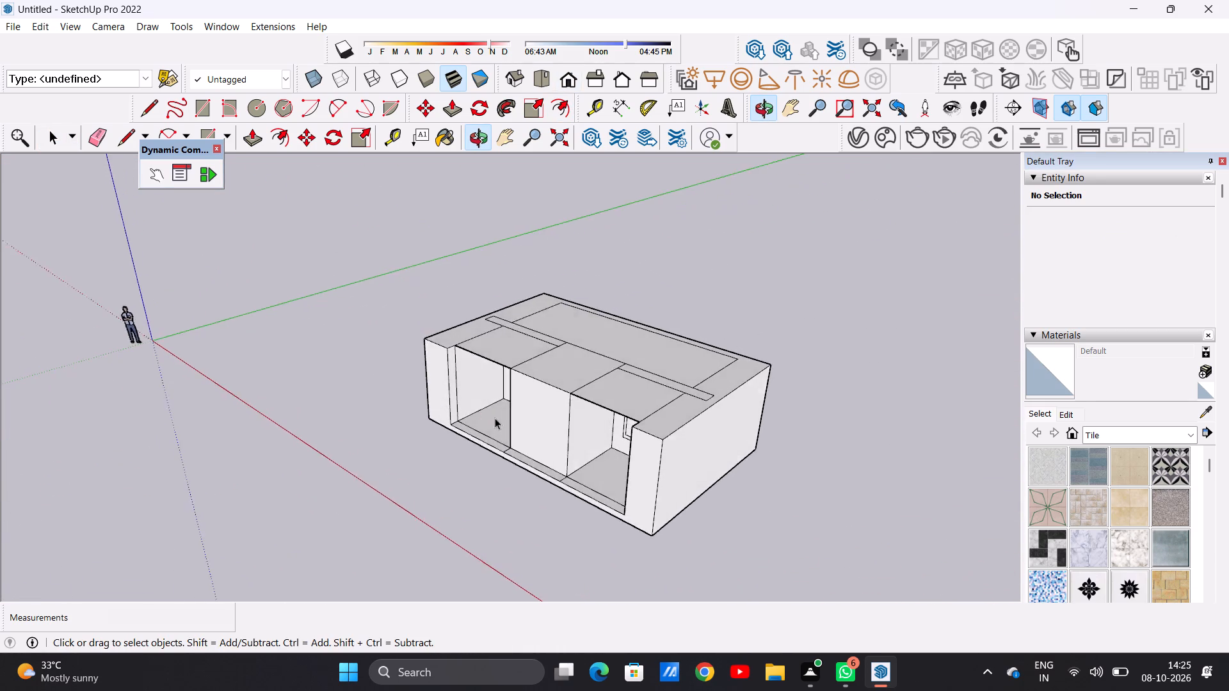
pyautogui.scroll(-4, 606, 250)
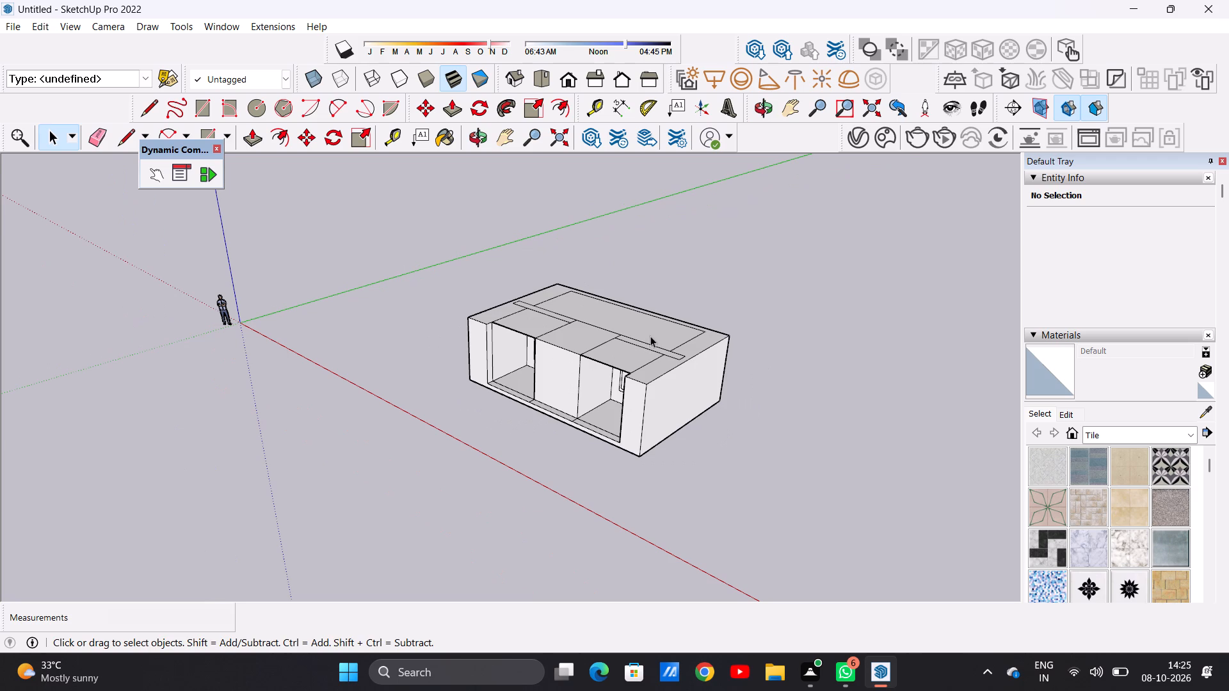
pyautogui.moveTo(600, 374); pyautogui.dragTo(539, 402, button='middle')
pyautogui.scroll(1, 539, 402)
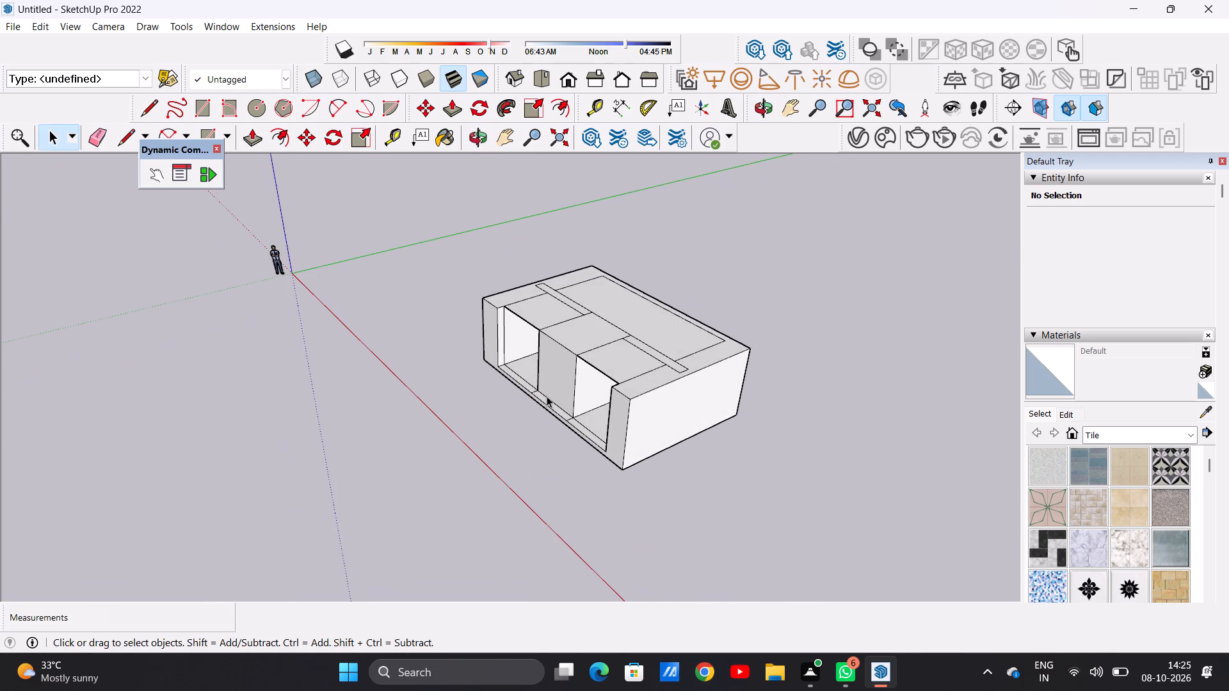
# Draw a ground-level rectangle about 21'2" by 16'6" against the block's right side wall, spanning the wall's full depth.
pyautogui.press('r')
pyautogui.scroll(3, 659, 489)
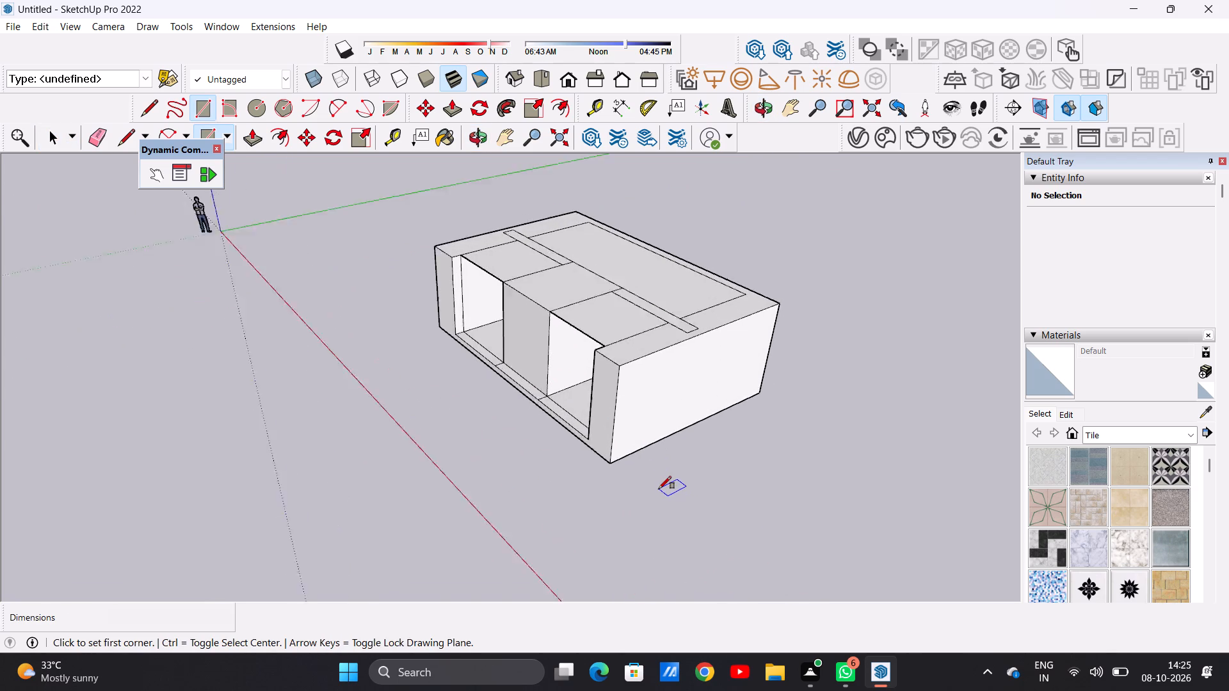
pyautogui.scroll(13, 659, 489)
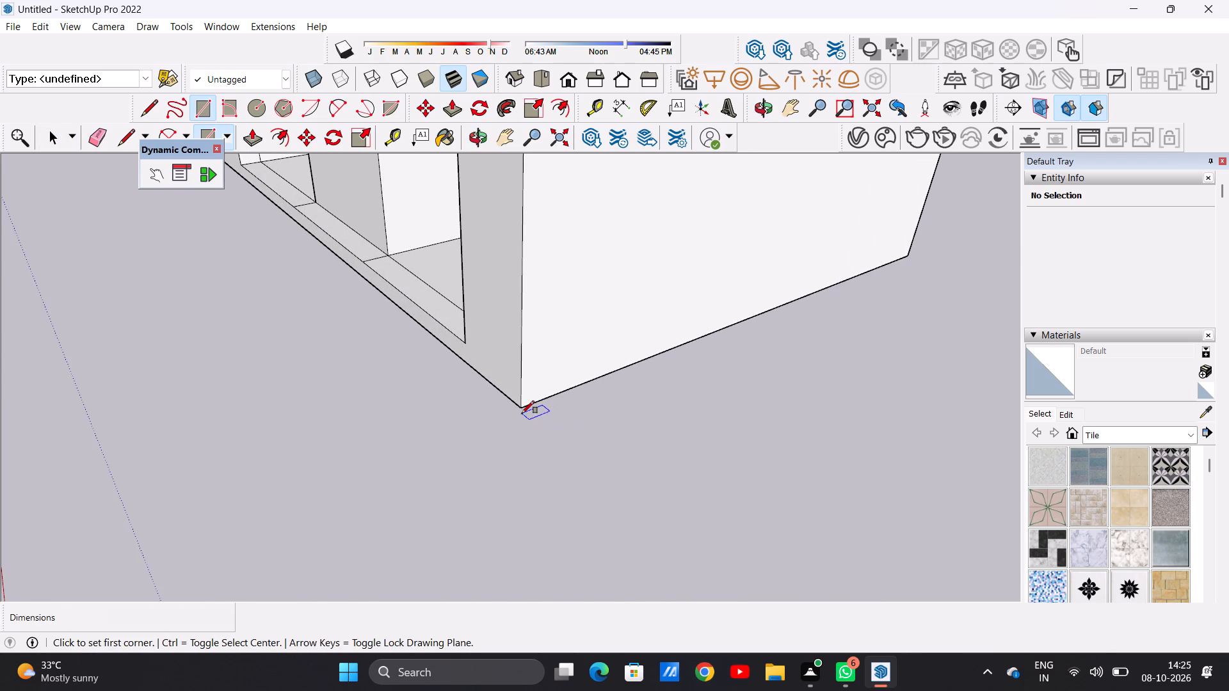
pyautogui.scroll(13, 524, 411)
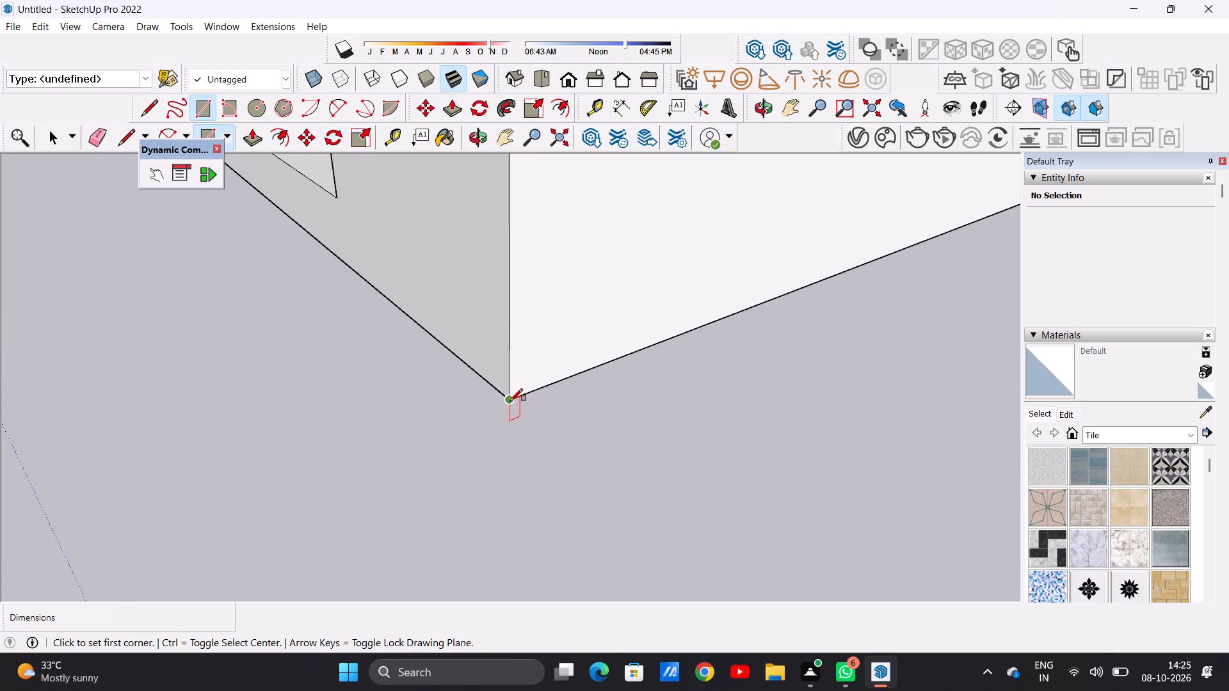
pyautogui.click(510, 401)
pyautogui.scroll(-18, 585, 417)
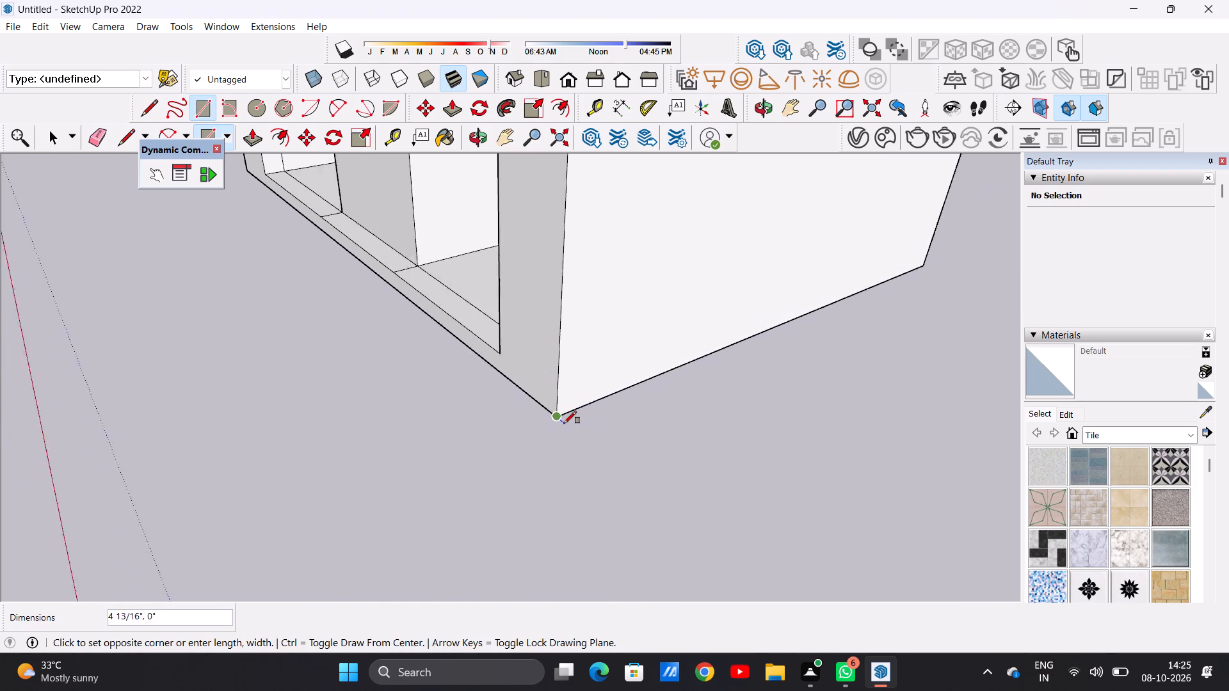
pyautogui.scroll(-1, 564, 424)
pyautogui.scroll(7, 860, 299)
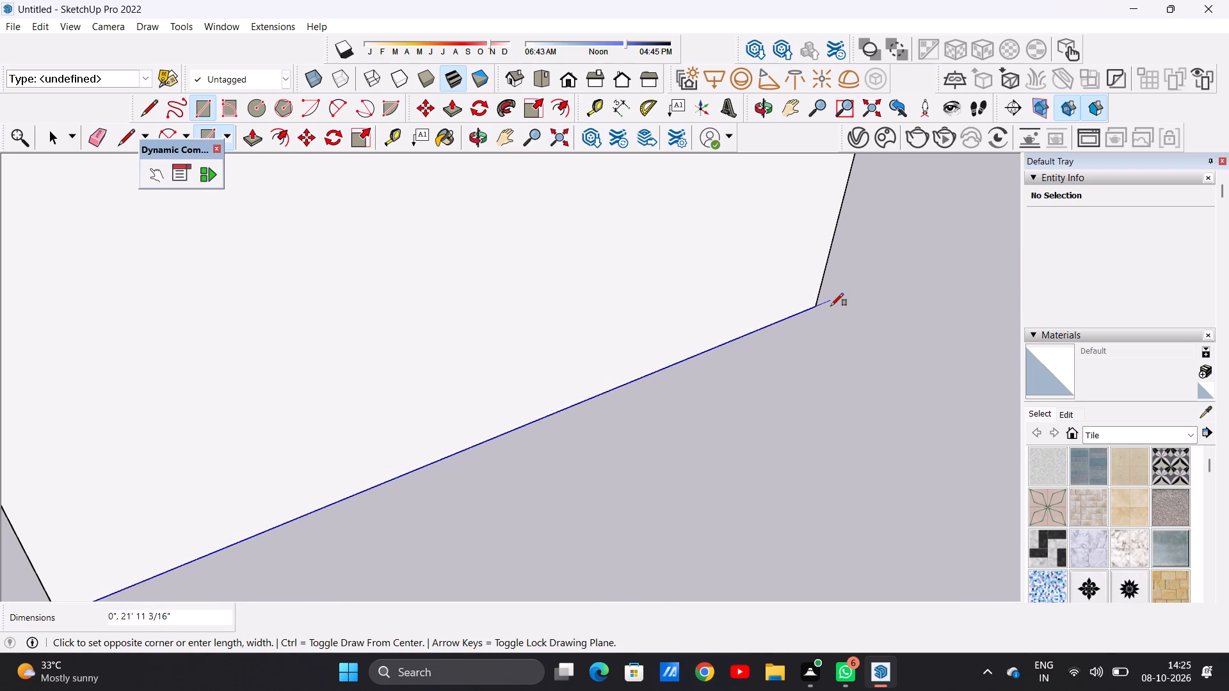
pyautogui.click(818, 306)
pyautogui.scroll(-8, 907, 354)
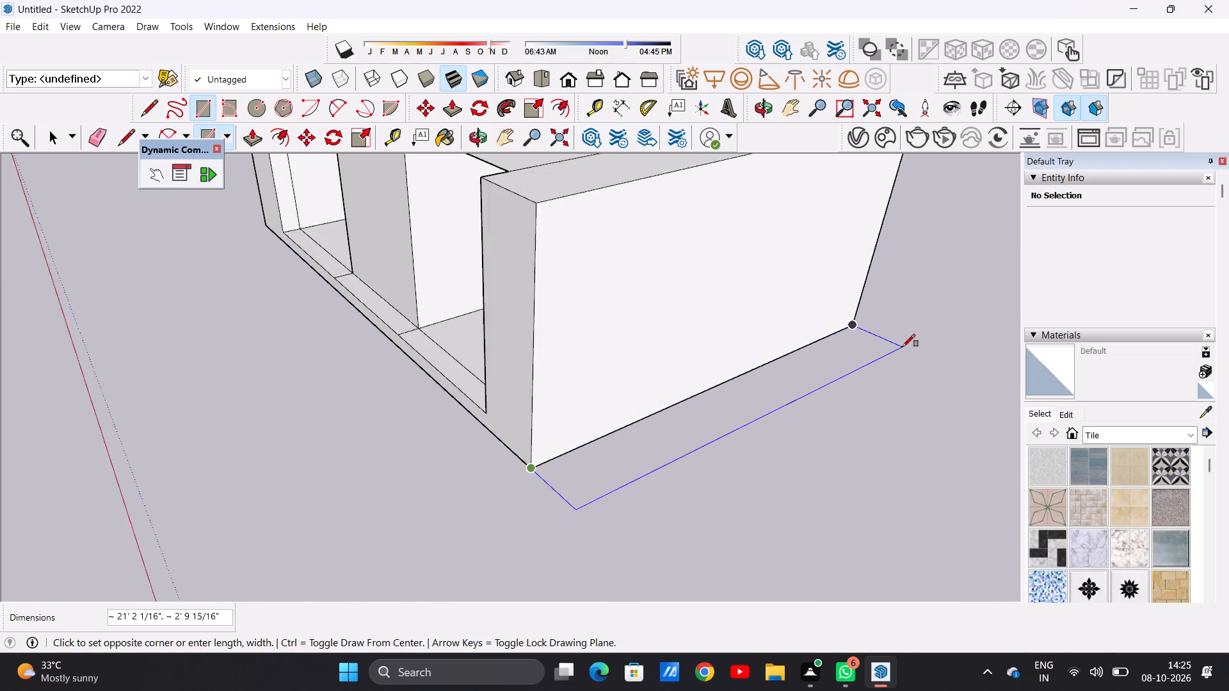
pyautogui.scroll(-5, 903, 347)
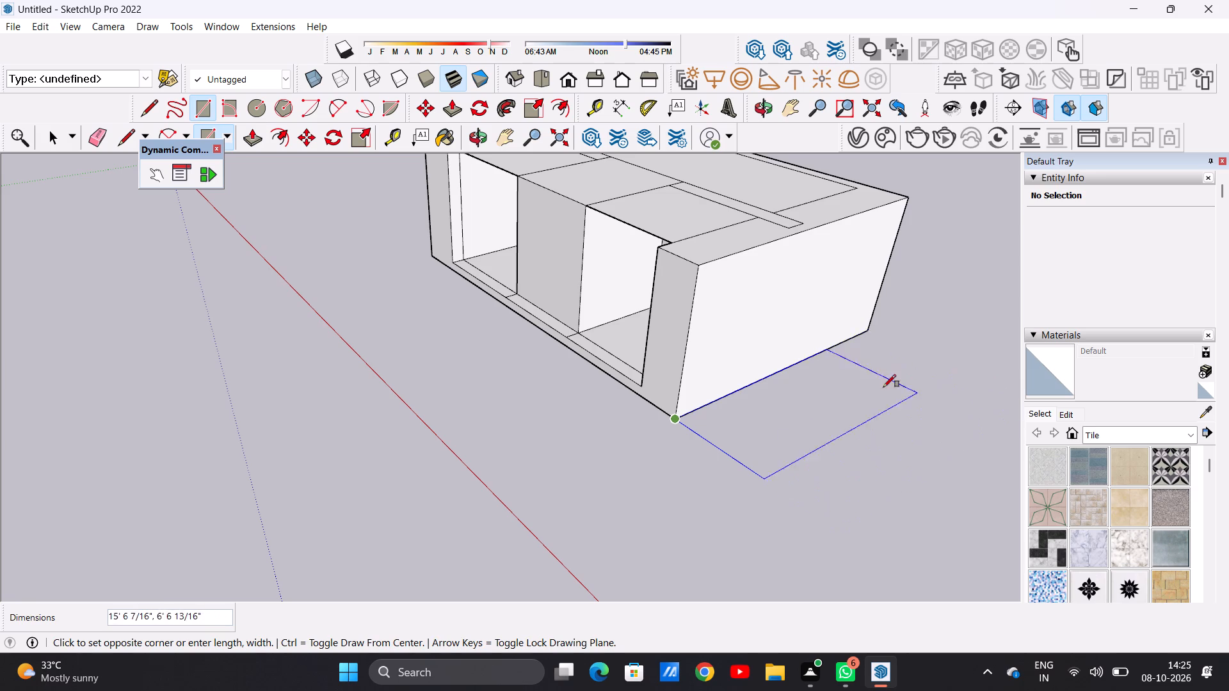
pyautogui.scroll(-14, 818, 369)
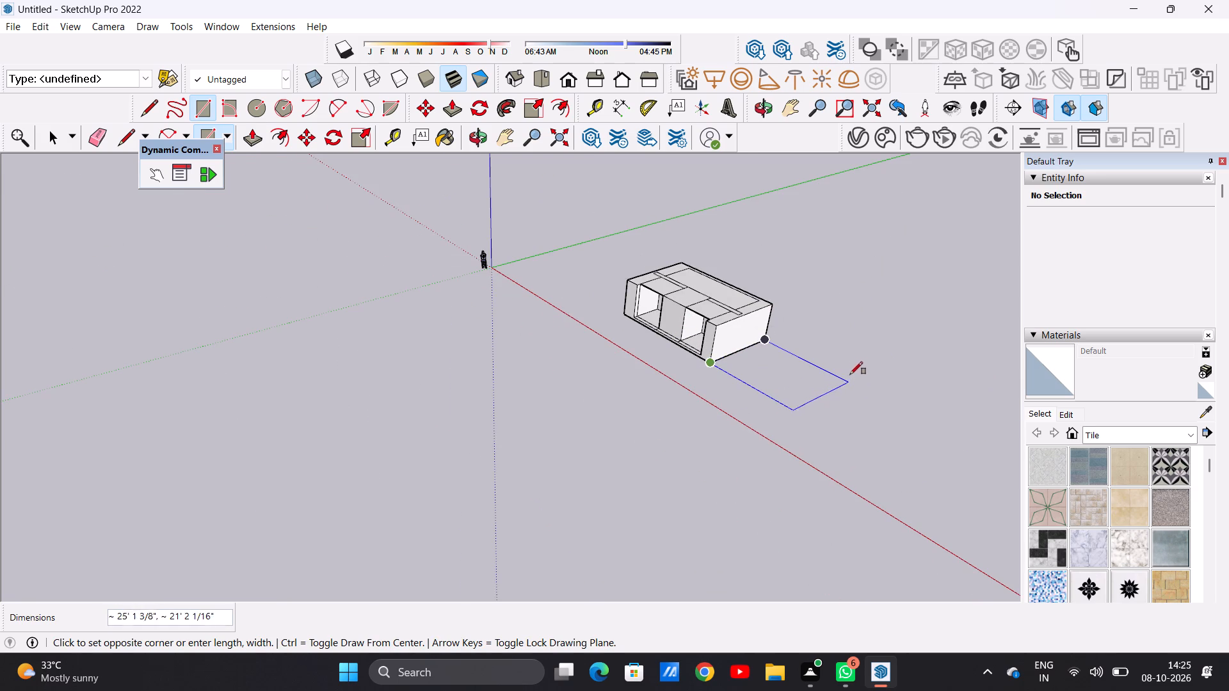
pyautogui.click(821, 361)
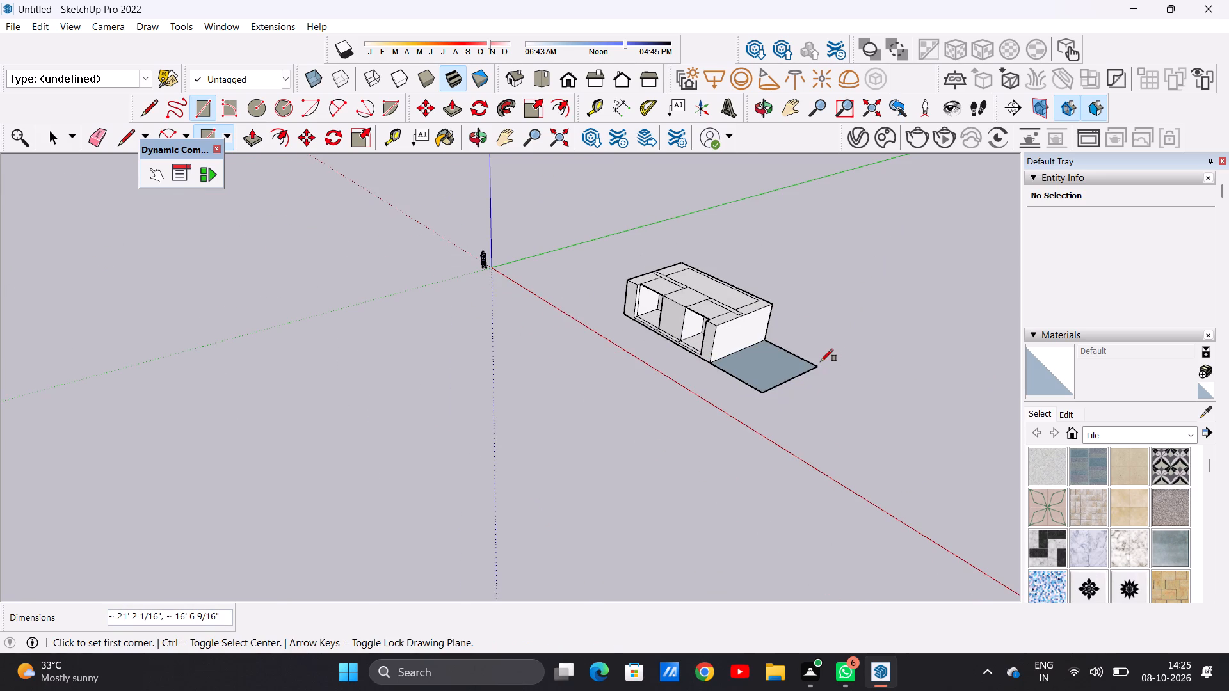
pyautogui.press('space')
# Examine the first-storey block and the adjoining ground rectangle from below, from the front and from above.
pyautogui.moveTo(708, 379); pyautogui.dragTo(824, 328, button='middle')
pyautogui.scroll(2, 657, 331)
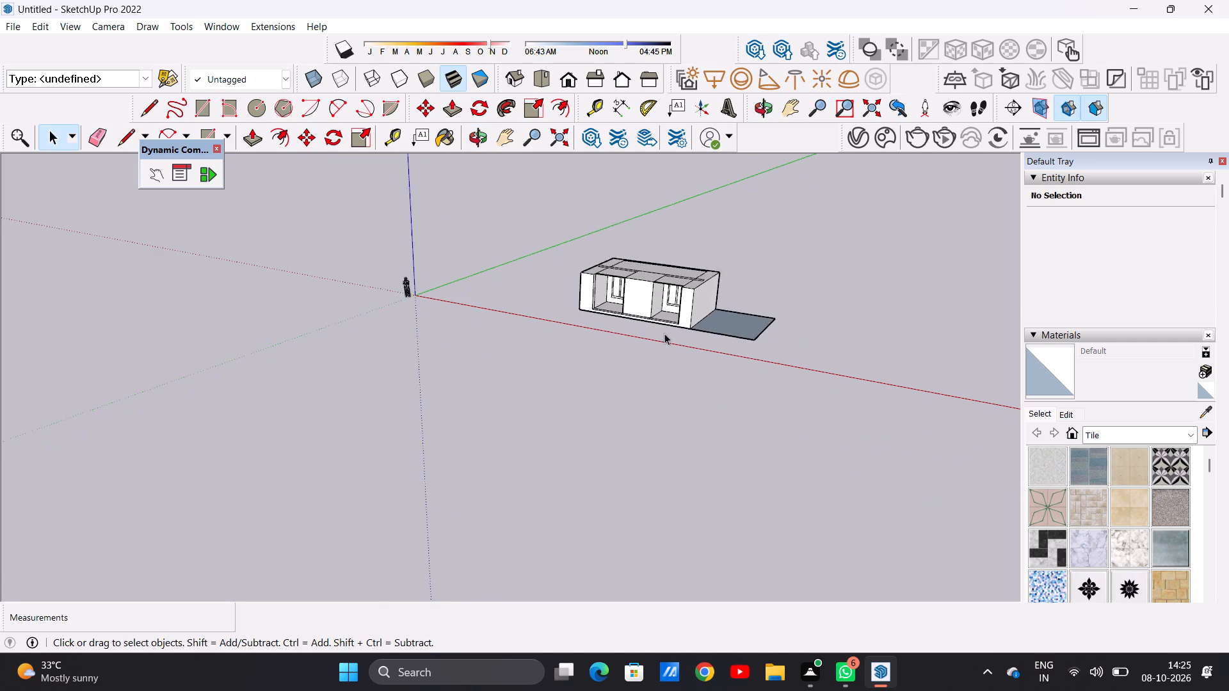
pyautogui.scroll(20, 664, 333)
pyautogui.scroll(3, 664, 333)
pyautogui.moveTo(689, 372); pyautogui.dragTo(698, 257, button='middle')
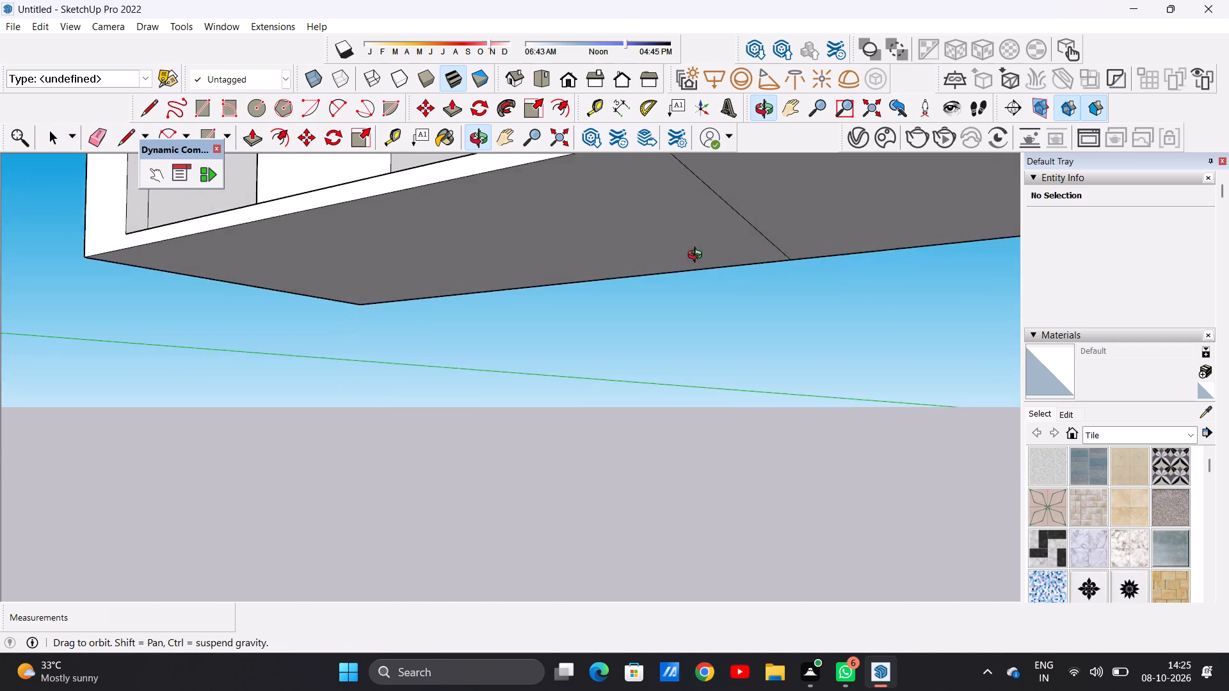
pyautogui.moveTo(698, 257); pyautogui.dragTo(720, 348, button='middle')
pyautogui.scroll(-16, 719, 357)
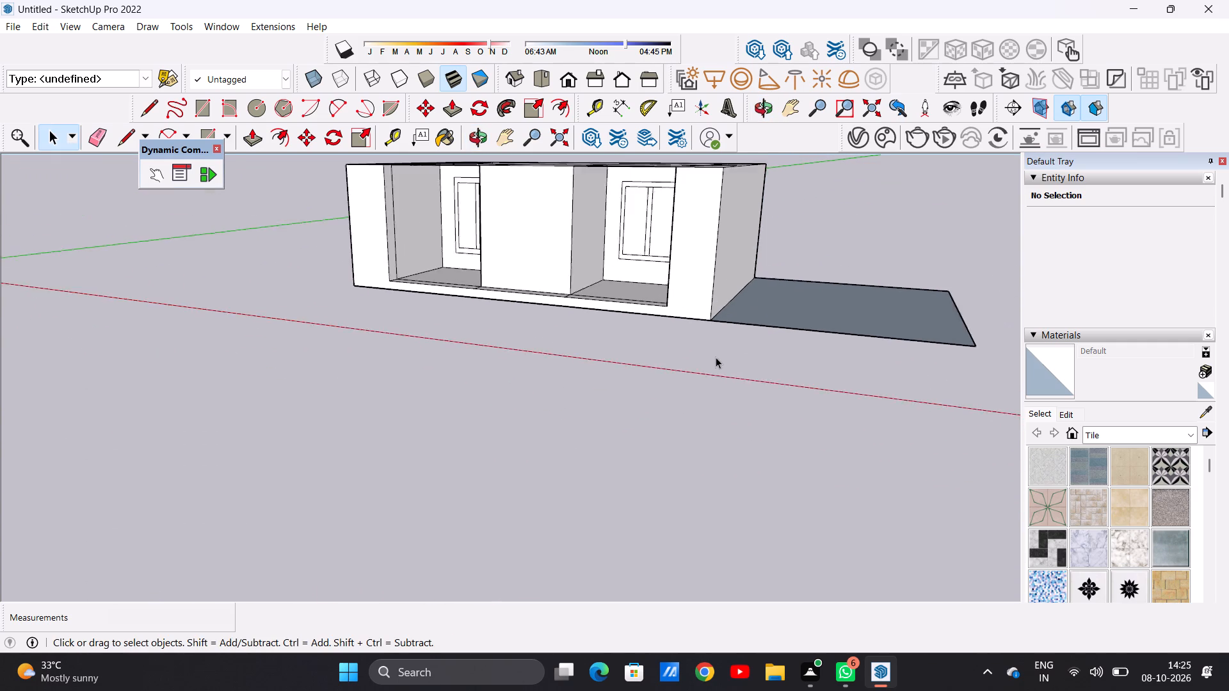
pyautogui.scroll(-8, 716, 357)
pyautogui.moveTo(635, 342); pyautogui.dragTo(703, 380, button='middle')
pyautogui.scroll(6, 640, 285)
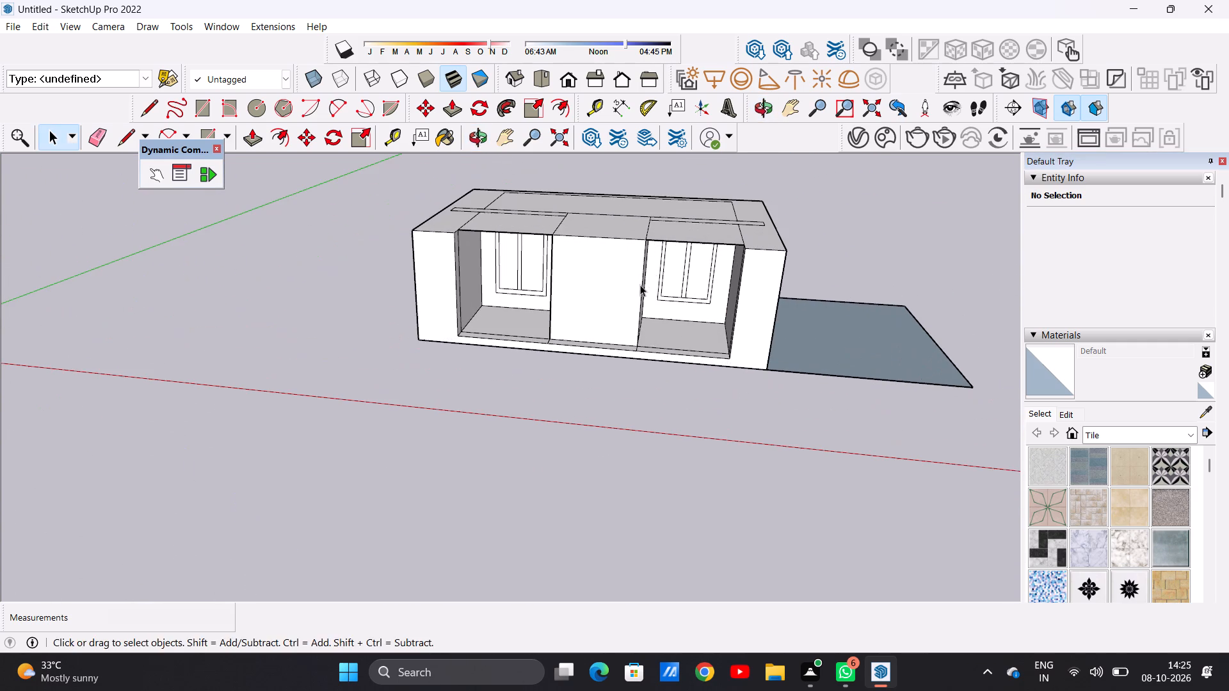
pyautogui.click(566, 85)
pyautogui.scroll(4, 640, 322)
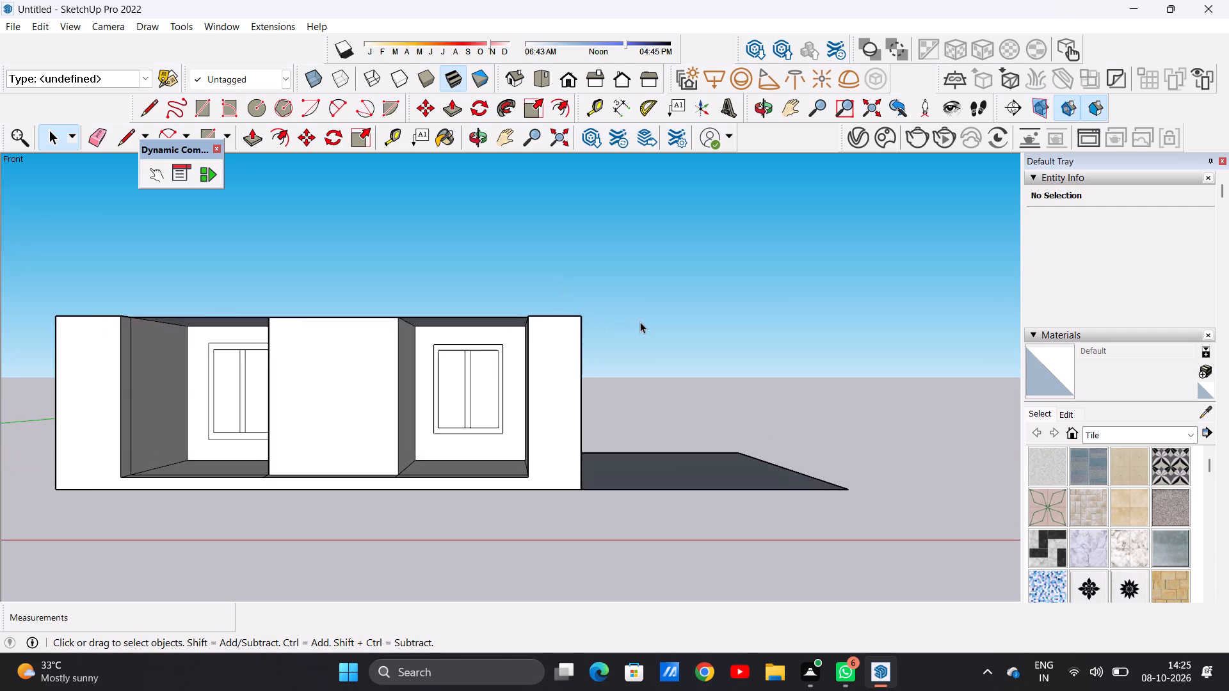
pyautogui.scroll(-8, 666, 325)
pyautogui.moveTo(668, 350); pyautogui.dragTo(650, 523, button='middle')
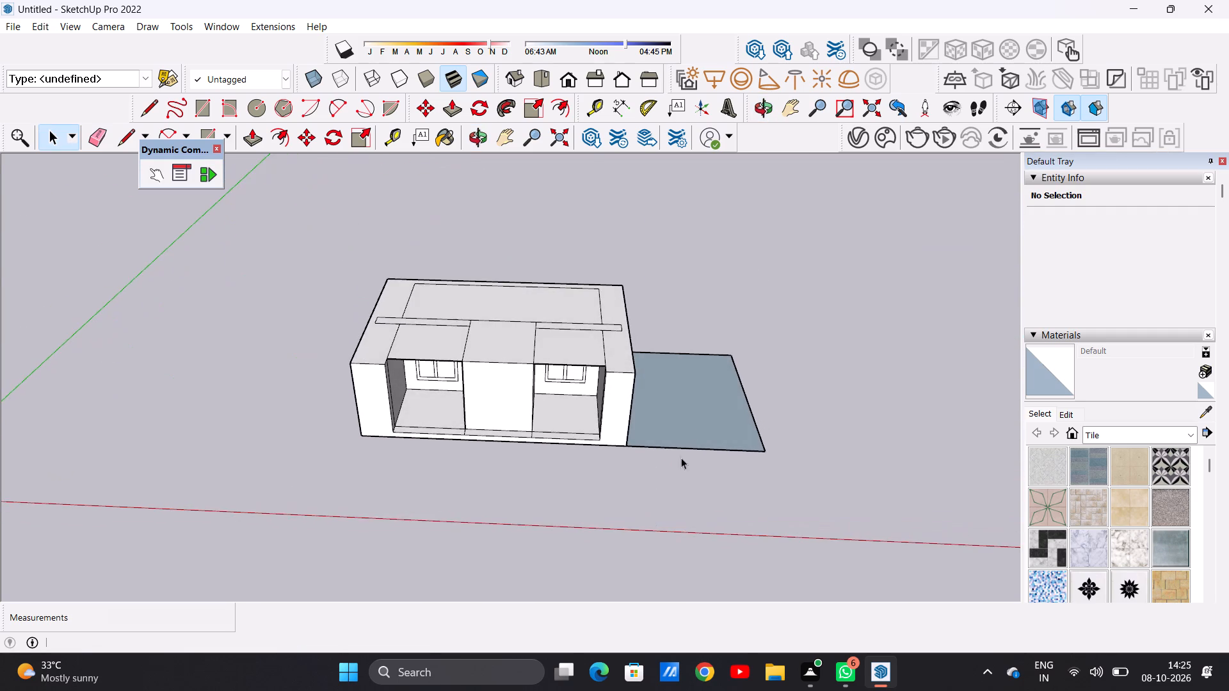
# Push/Pull the ground rectangle beside the block up 9" into a floor slab.
pyautogui.scroll(5, 718, 393)
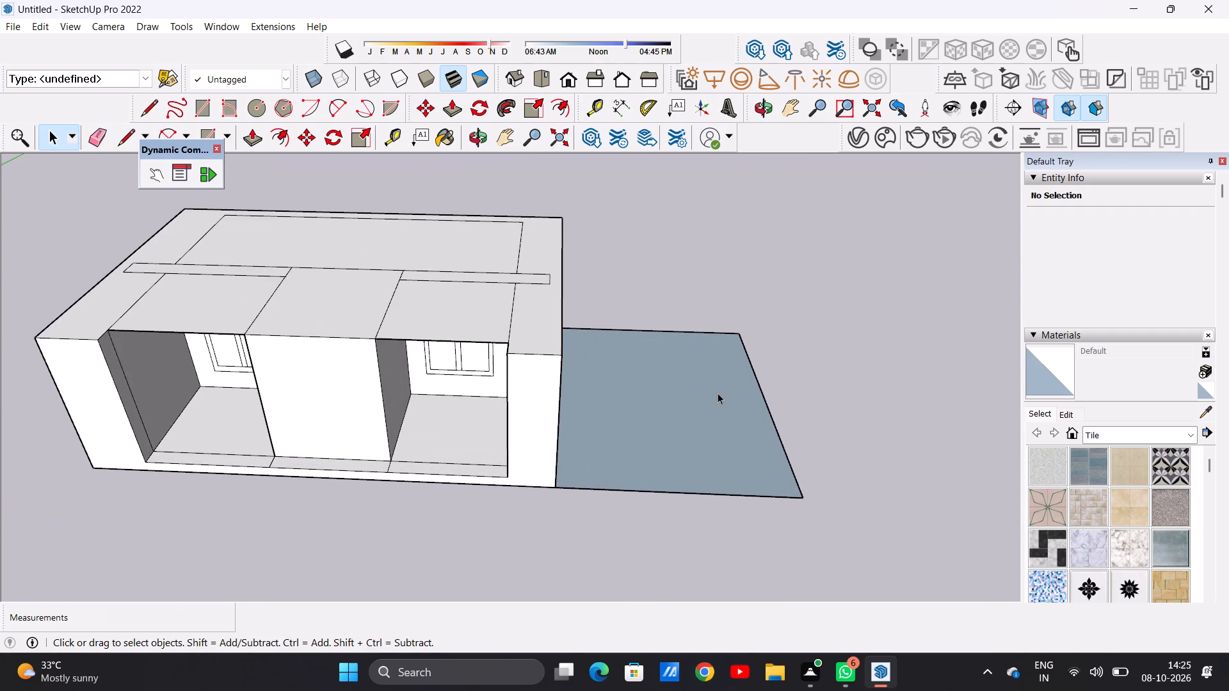
pyautogui.scroll(1, 695, 454)
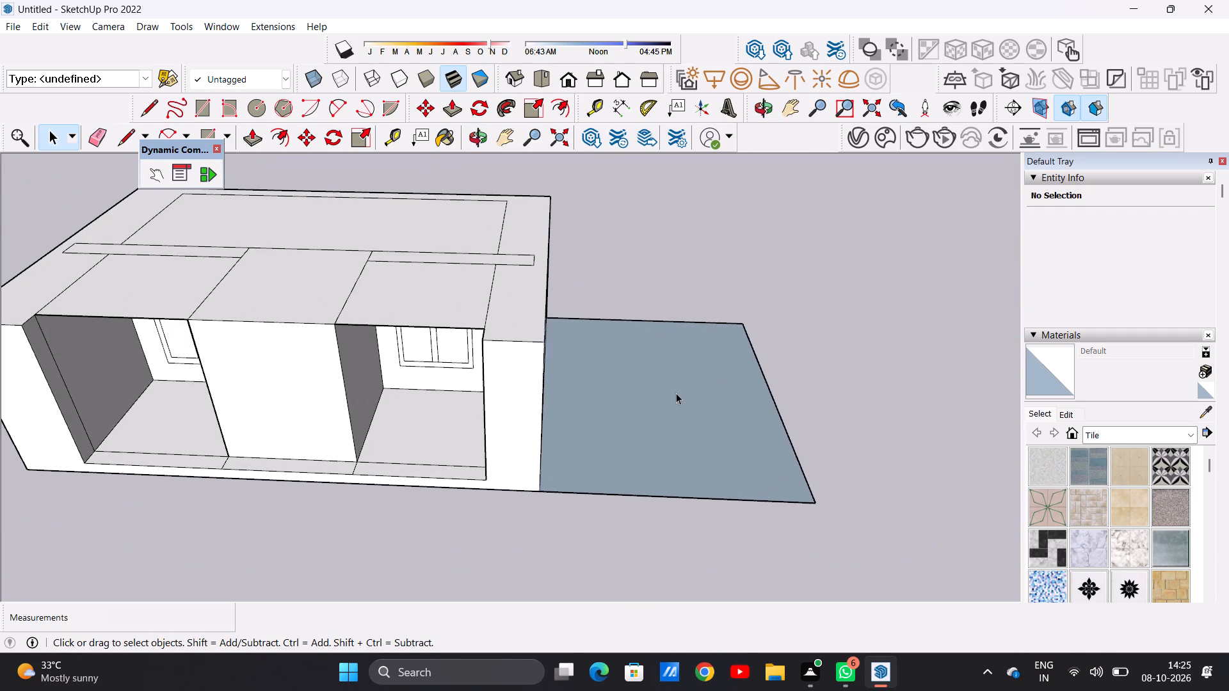
pyautogui.scroll(-5, 676, 393)
pyautogui.scroll(3, 668, 429)
pyautogui.scroll(-1, 668, 429)
pyautogui.scroll(1, 668, 429)
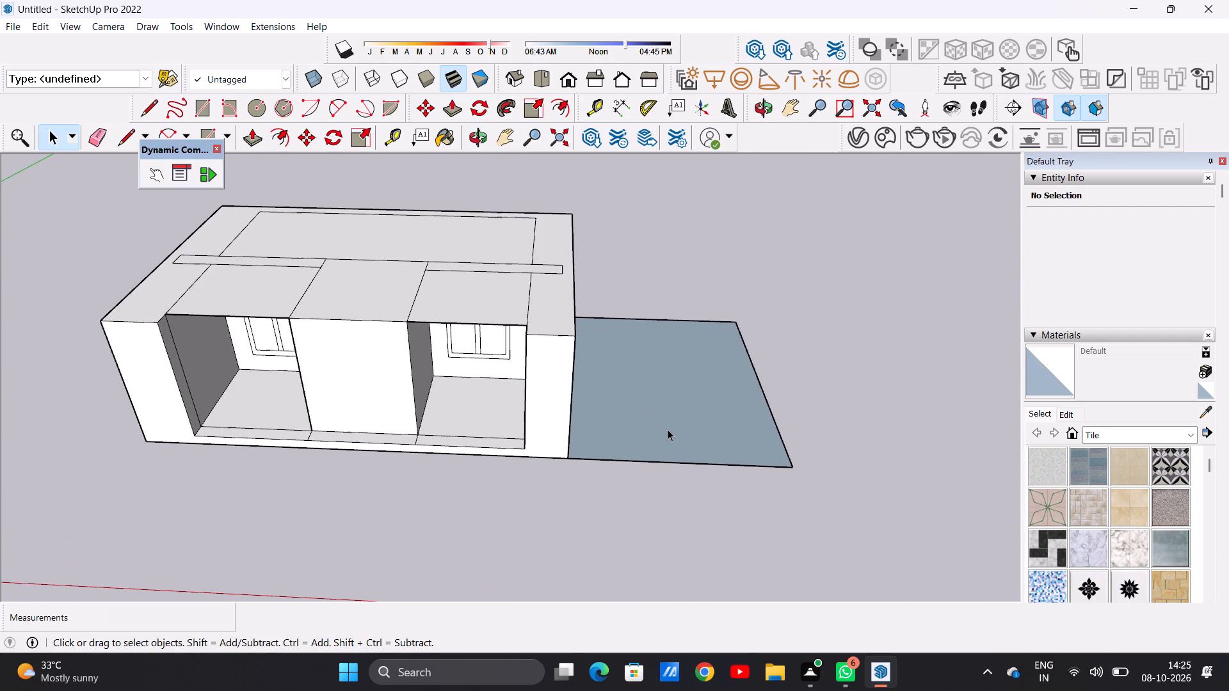
pyautogui.press('p')
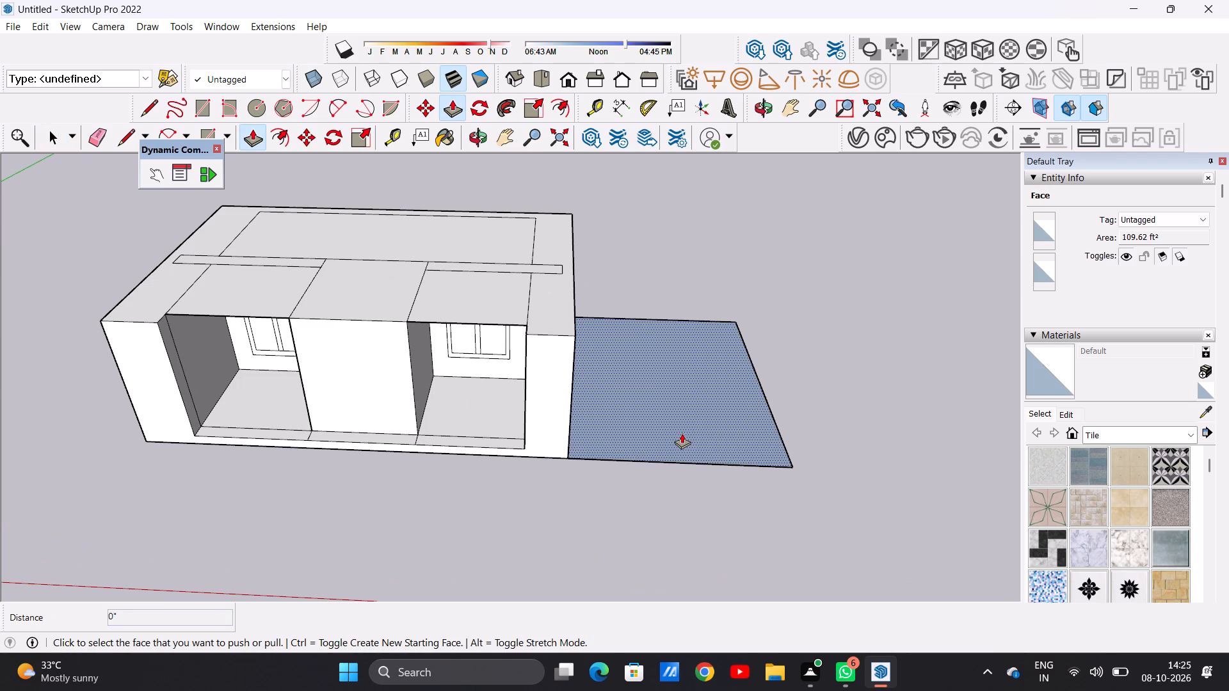
pyautogui.click(684, 434)
pyautogui.write('9"')
pyautogui.press('Return')
pyautogui.press('space')
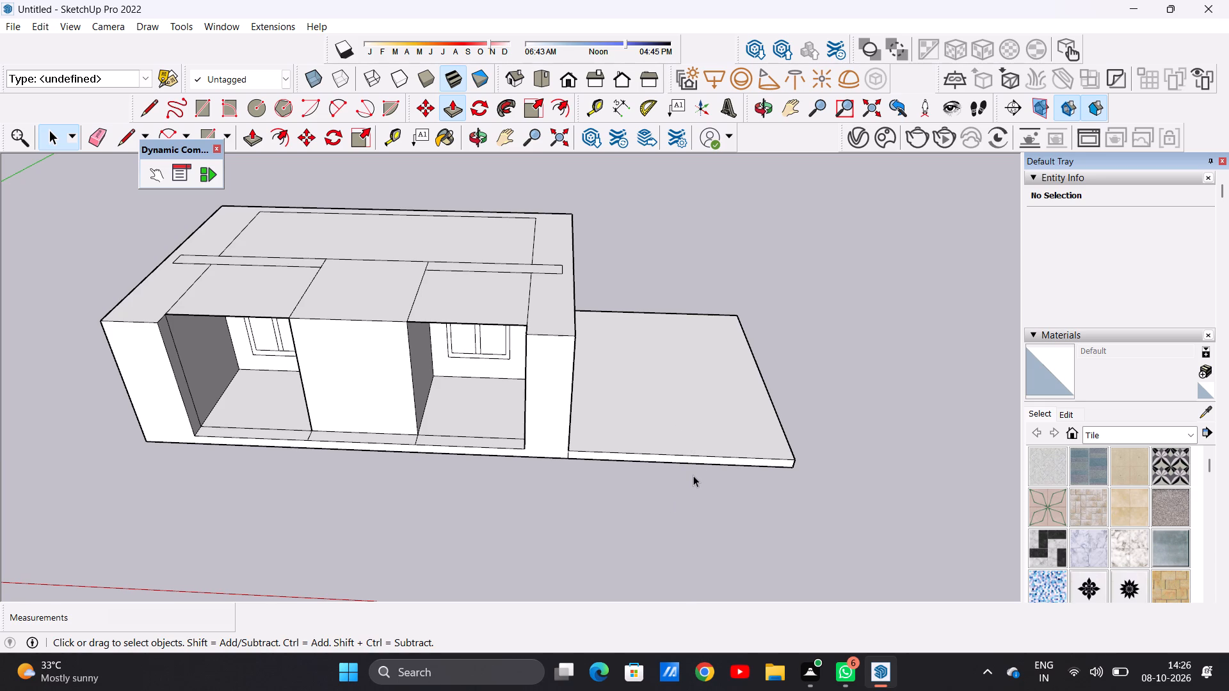
# Copy the side slab's top face and edges to ground level against the block's left side wall, aligned with its bottom front corner.
pyautogui.scroll(-5, 704, 463)
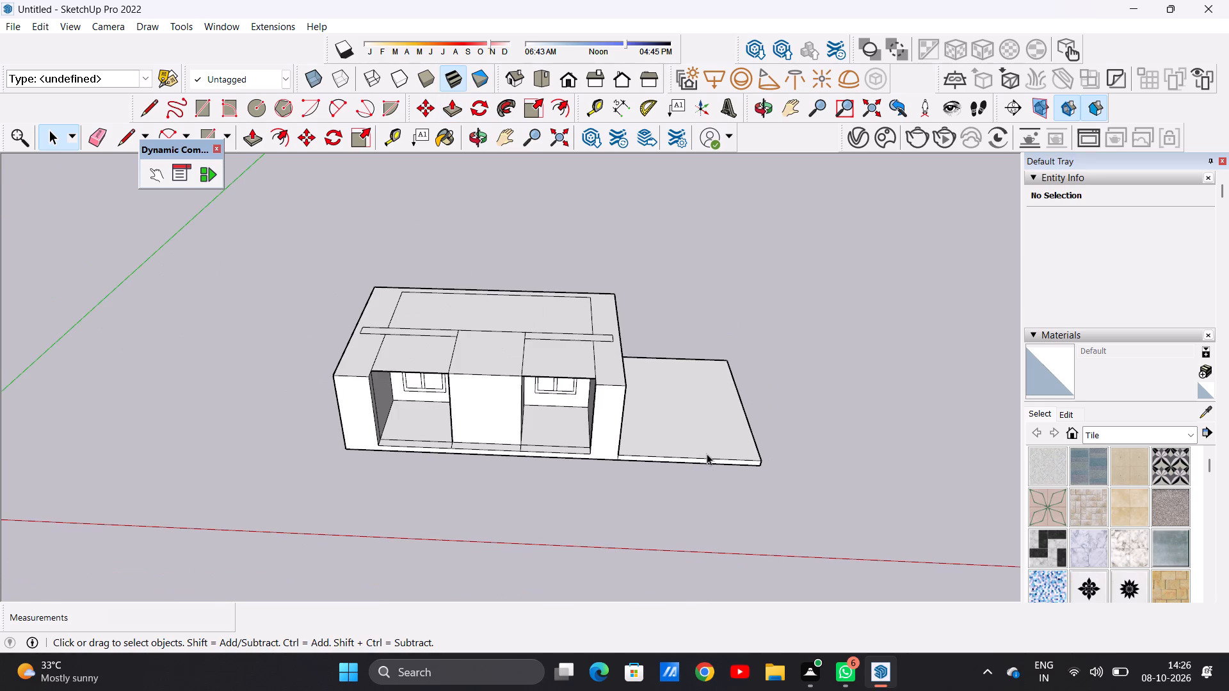
pyautogui.doubleClick(707, 454)
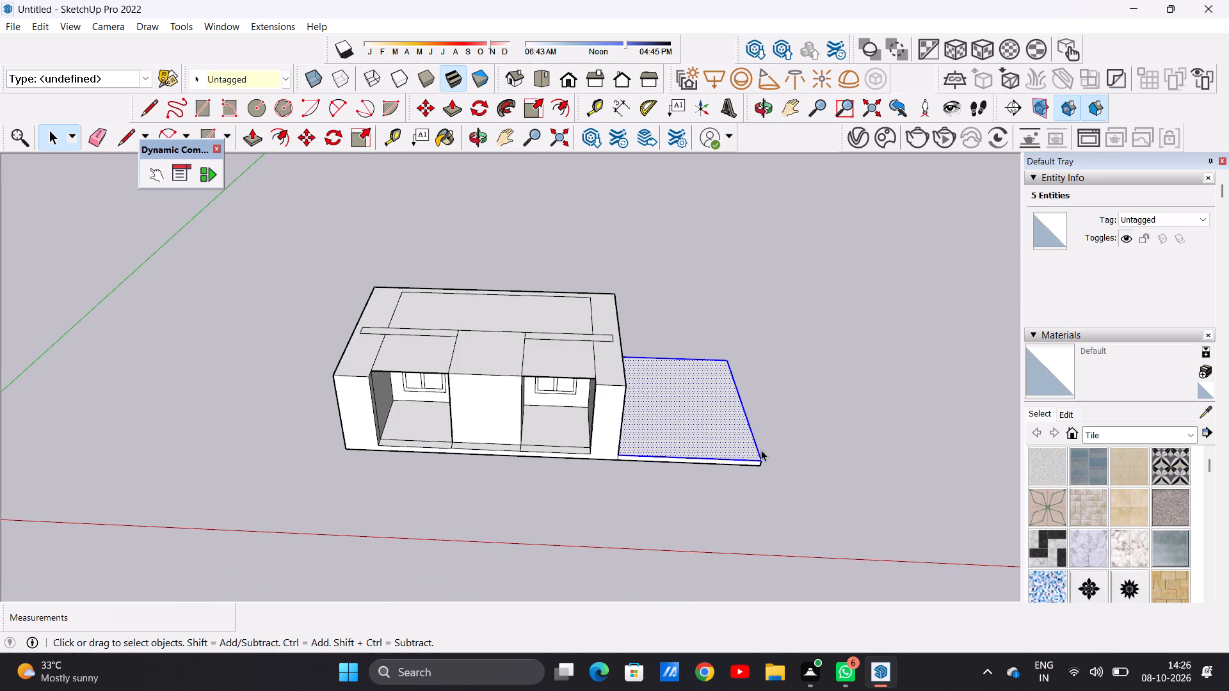
pyautogui.press('m')
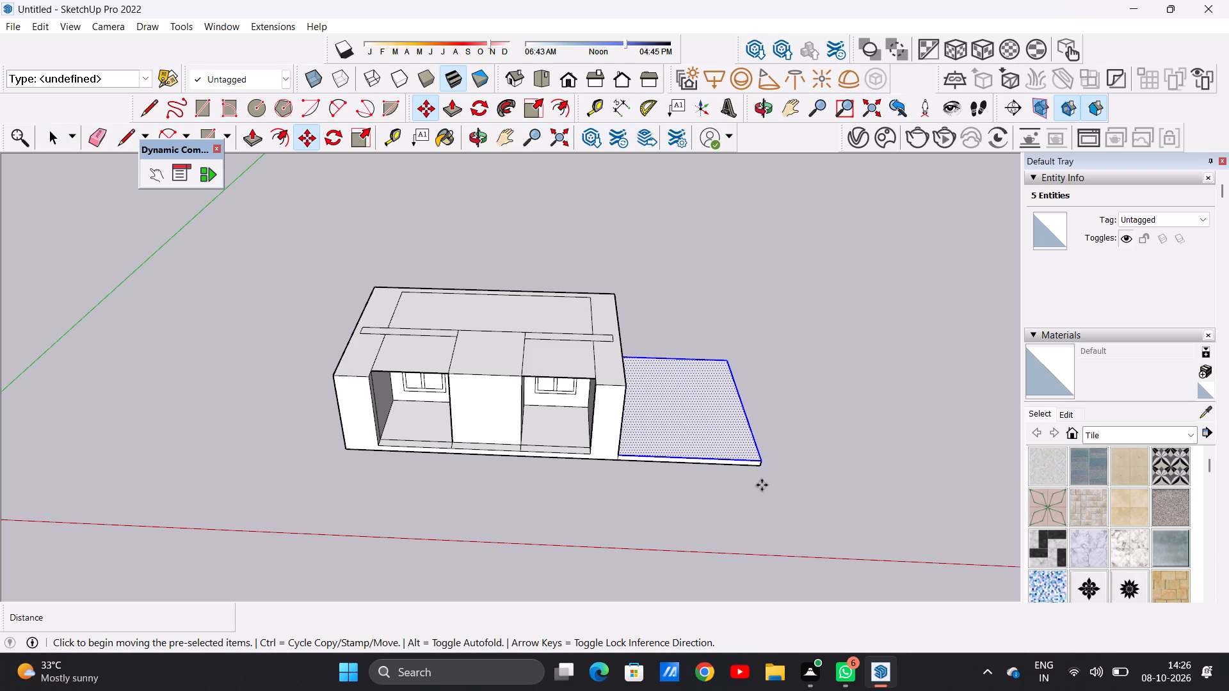
pyautogui.scroll(17, 614, 479)
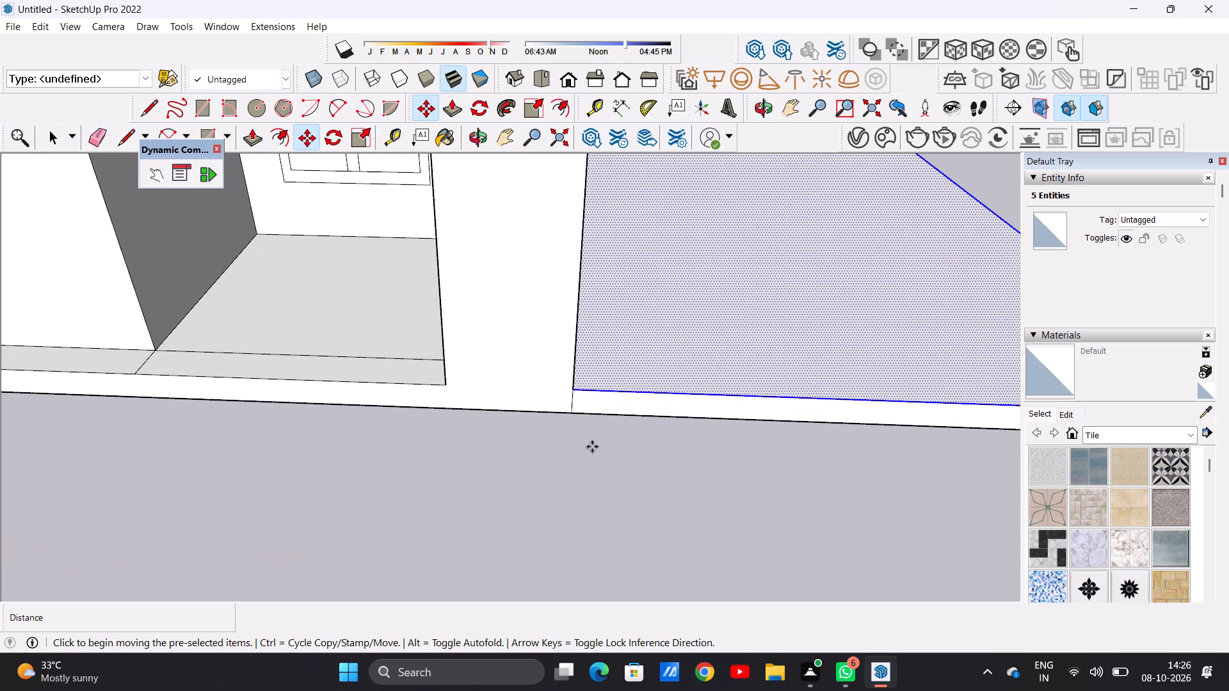
pyautogui.scroll(-10, 587, 457)
pyautogui.scroll(3, 898, 397)
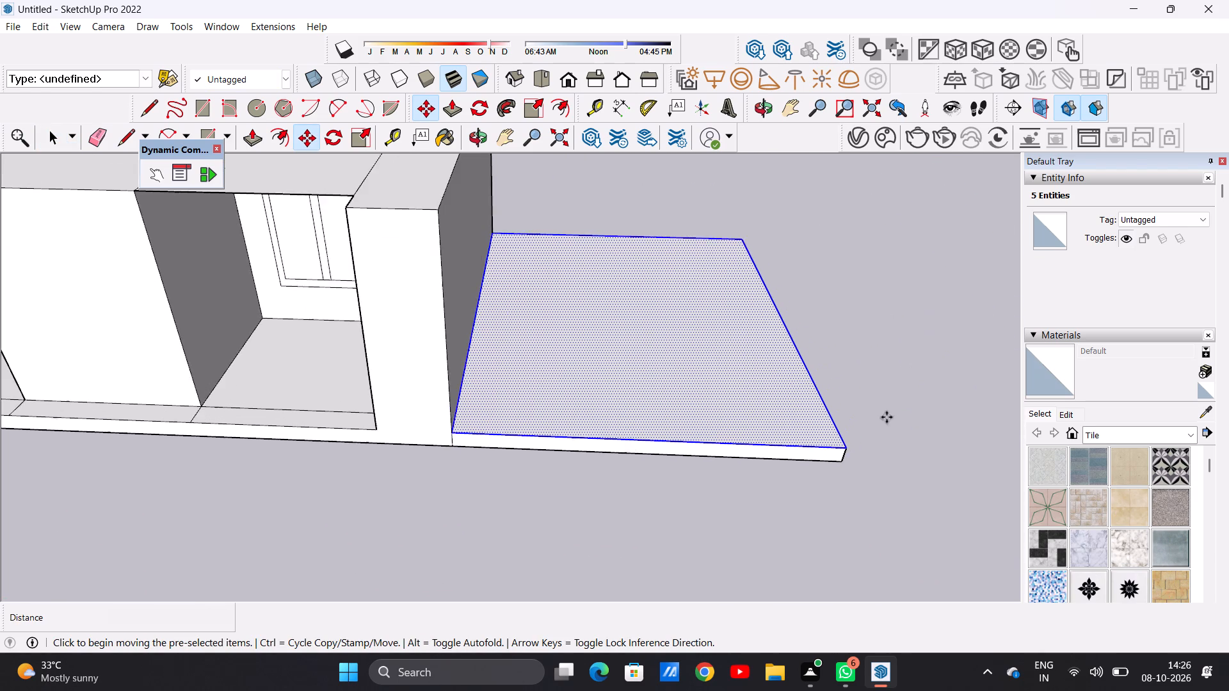
pyautogui.scroll(4, 887, 417)
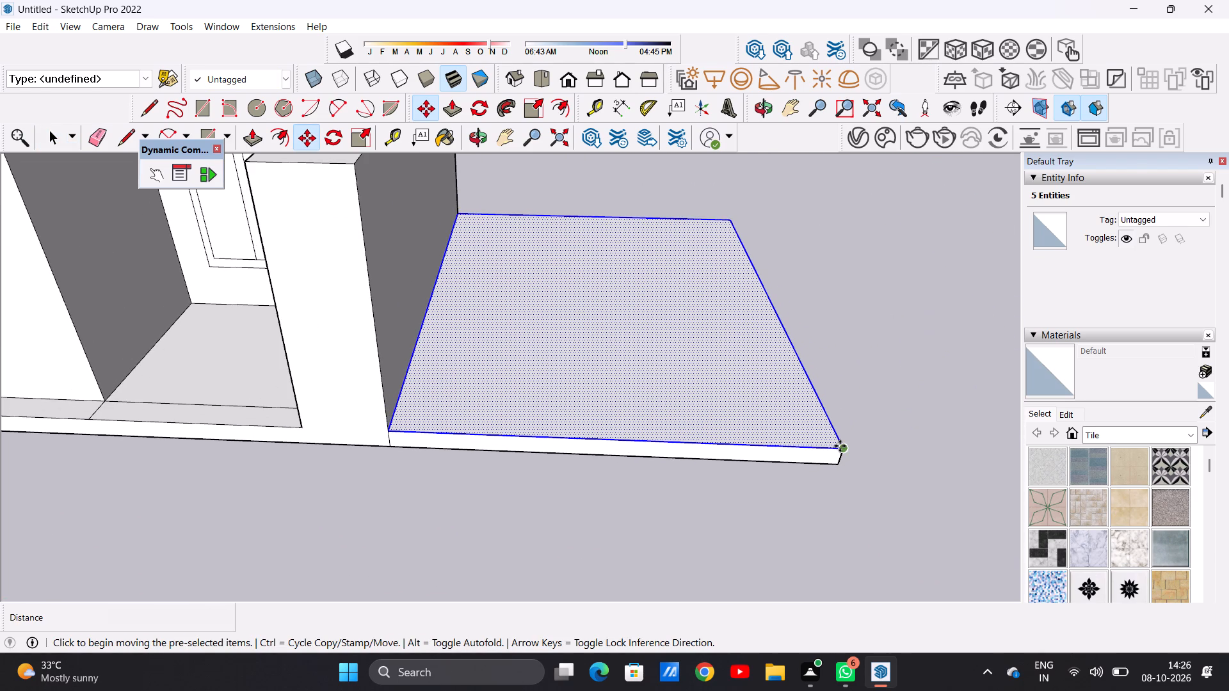
pyautogui.click(840, 446)
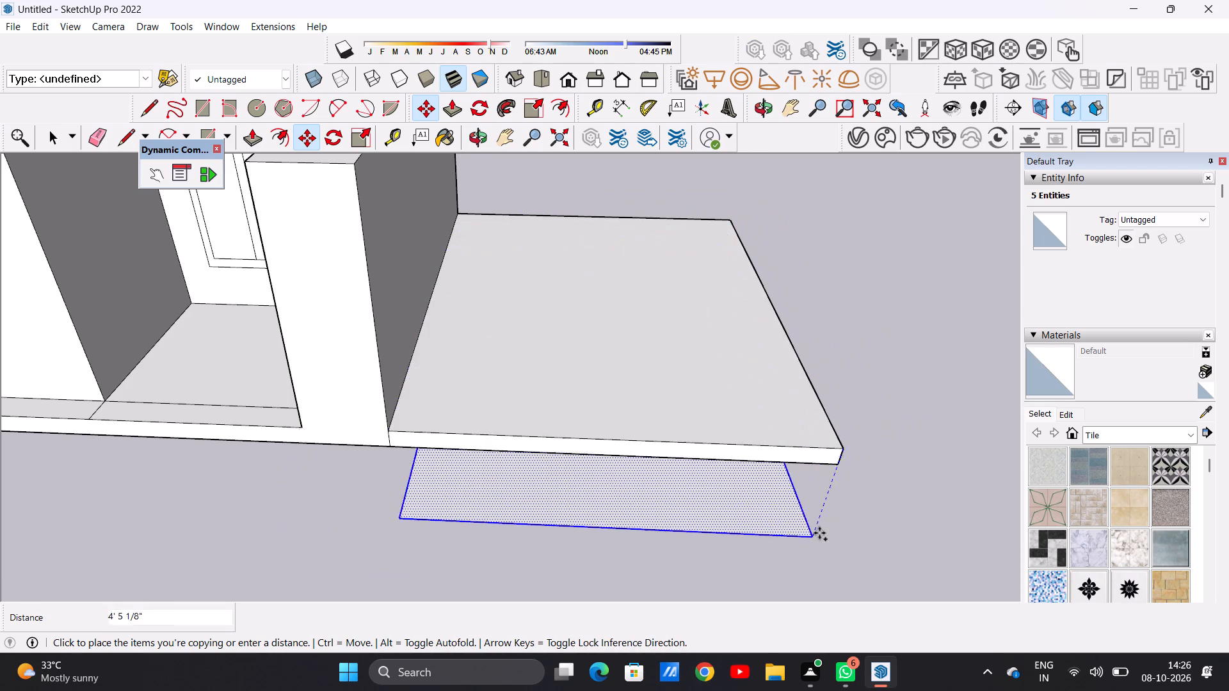
pyautogui.scroll(-11, 819, 533)
pyautogui.scroll(-8, 298, 512)
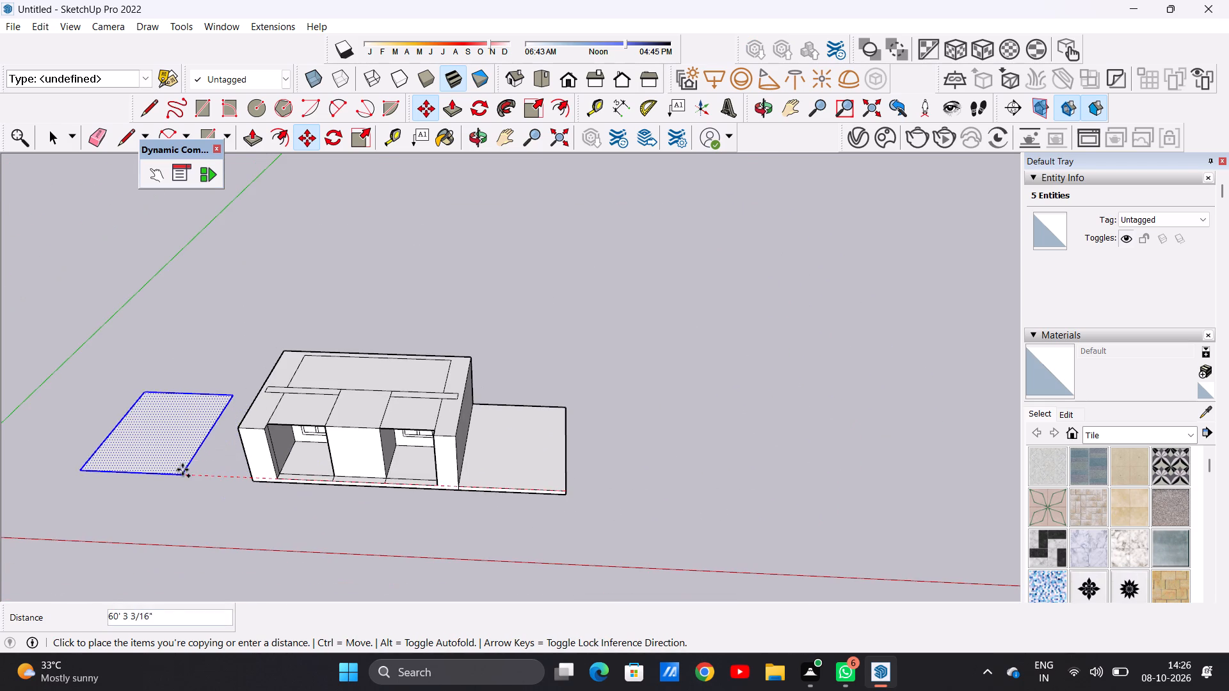
pyautogui.moveTo(183, 469); pyautogui.dragTo(314, 399, button='middle')
pyautogui.scroll(-8, 316, 386)
pyautogui.scroll(1, 284, 467)
pyautogui.scroll(-1, 284, 467)
pyautogui.scroll(4, 284, 467)
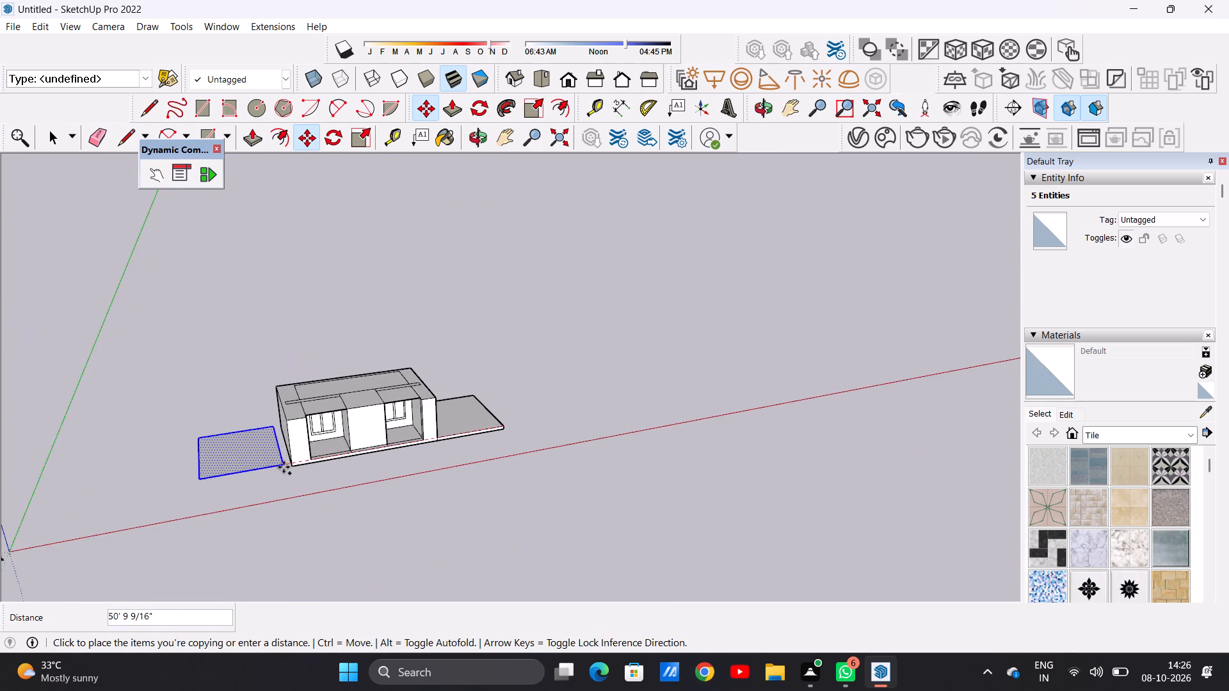
pyautogui.scroll(18, 284, 467)
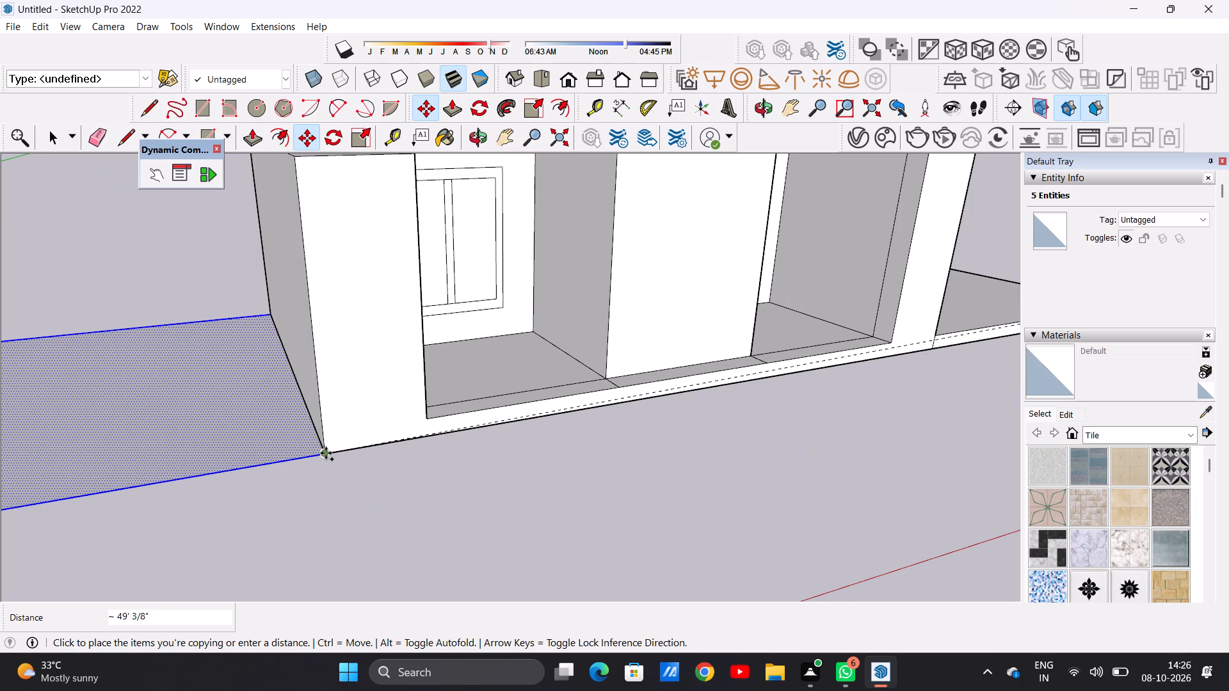
pyautogui.click(326, 453)
pyautogui.press('space')
pyautogui.scroll(-7, 381, 511)
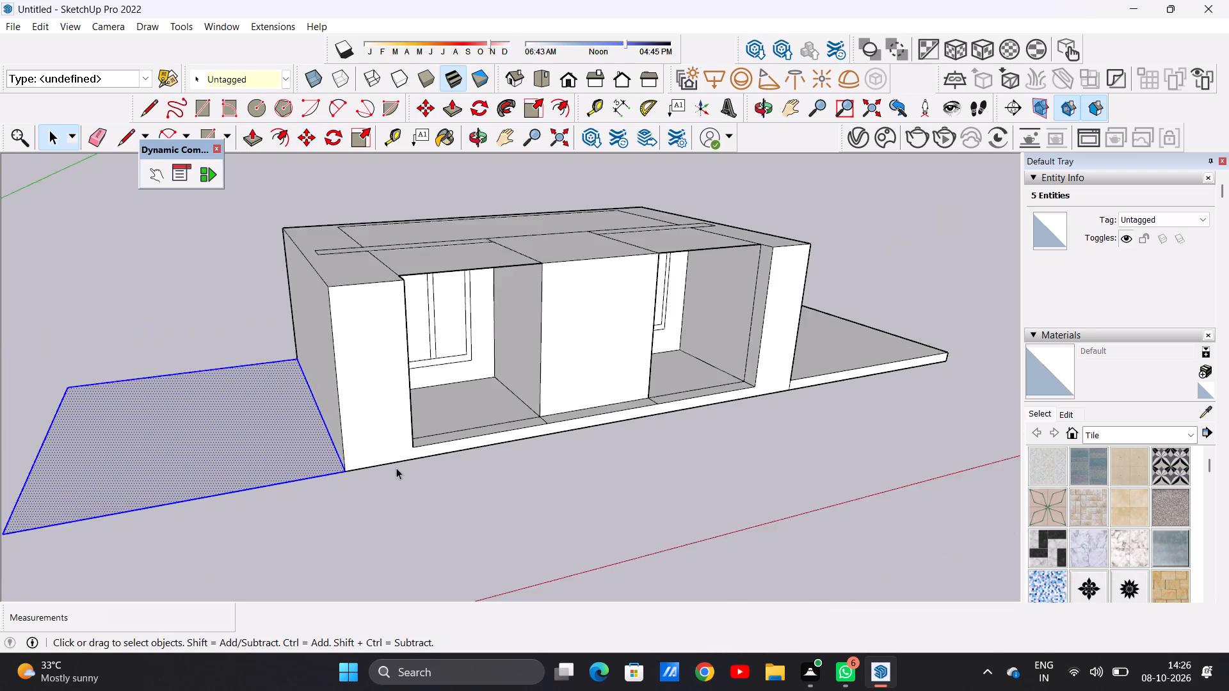
pyautogui.scroll(-3, 396, 468)
pyautogui.click(399, 523)
# Examine the first-storey block and the copied ground face from below, up close at the joining corner, and from above.
pyautogui.moveTo(344, 502); pyautogui.dragTo(322, 294, button='middle')
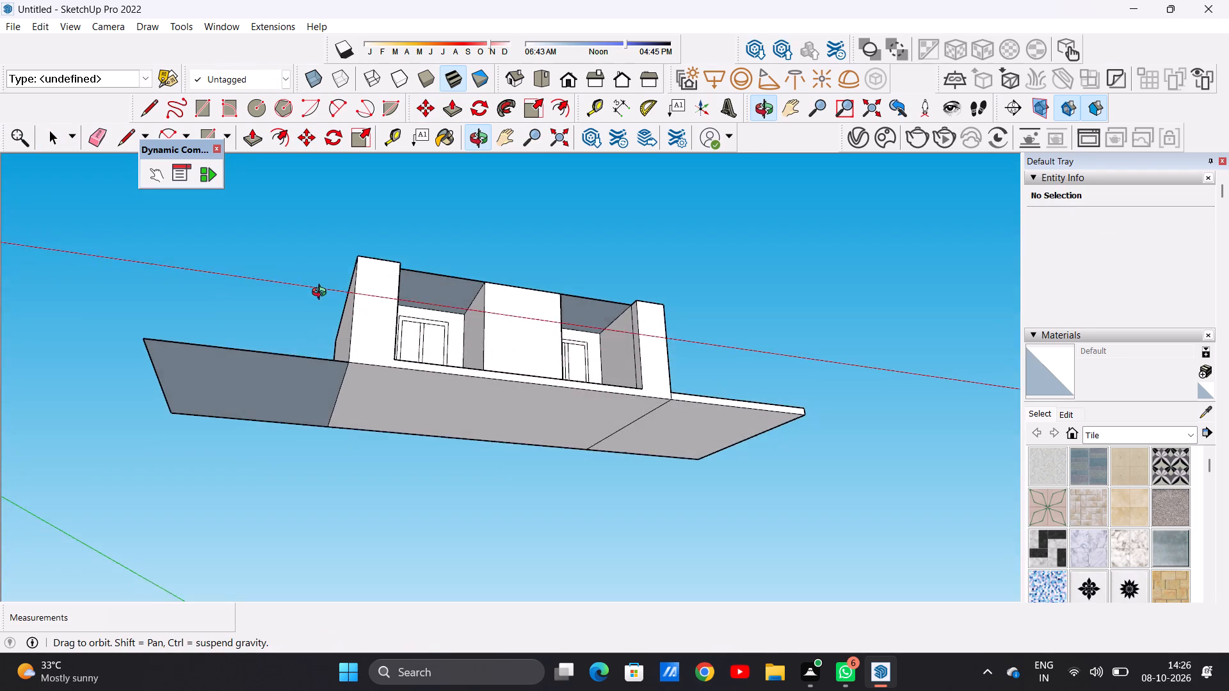
pyautogui.moveTo(322, 294); pyautogui.dragTo(322, 285, button='middle')
pyautogui.scroll(2, 344, 328)
pyautogui.scroll(-1, 345, 330)
pyautogui.scroll(18, 345, 331)
pyautogui.scroll(-3, 375, 409)
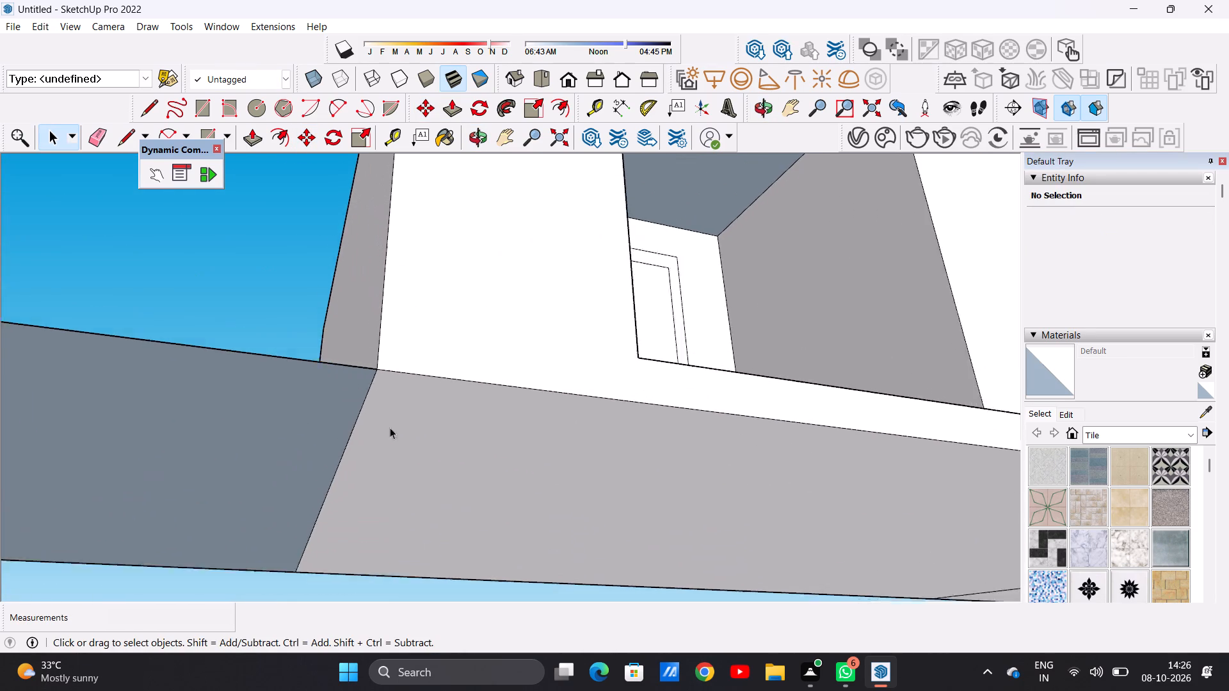
pyautogui.scroll(-20, 390, 427)
pyautogui.scroll(-3, 390, 427)
pyautogui.scroll(1, 437, 436)
pyautogui.scroll(-4, 444, 433)
pyautogui.scroll(1, 474, 454)
pyautogui.scroll(-4, 474, 454)
pyautogui.moveTo(502, 357); pyautogui.dragTo(410, 617, button='middle')
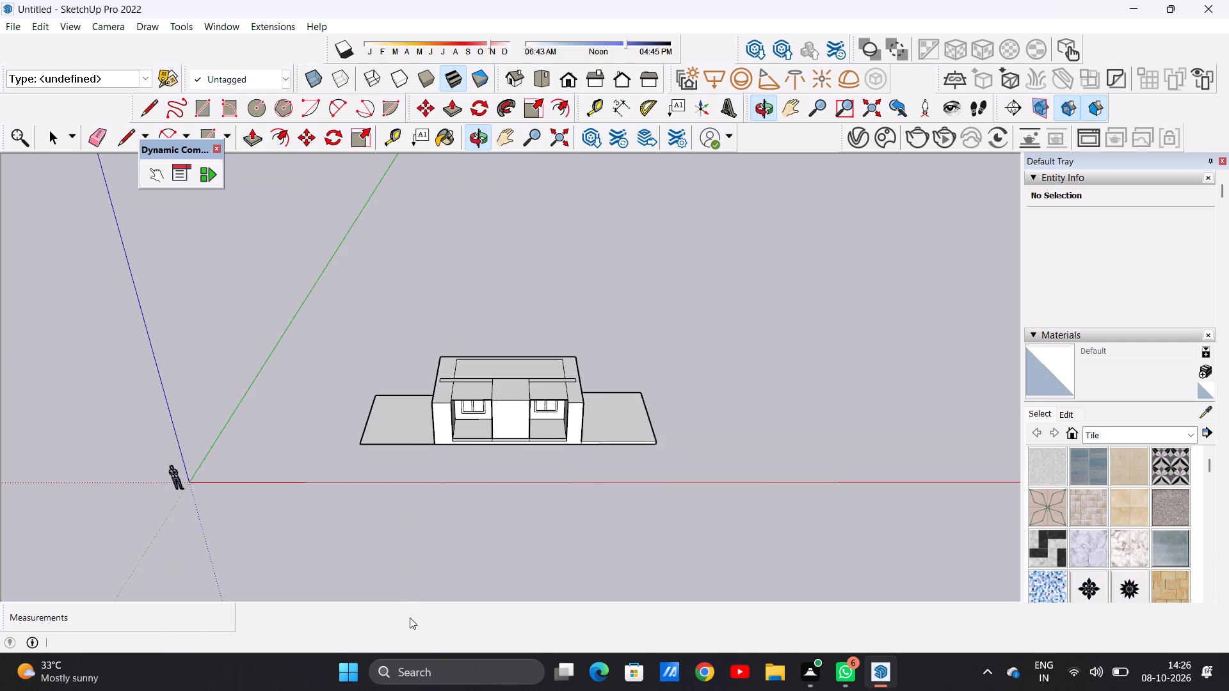
# Push/Pull the copied ground face beside the block's left side wall up 9" into a floor slab.
pyautogui.scroll(14, 413, 431)
pyautogui.moveTo(413, 439); pyautogui.dragTo(402, 535, button='middle')
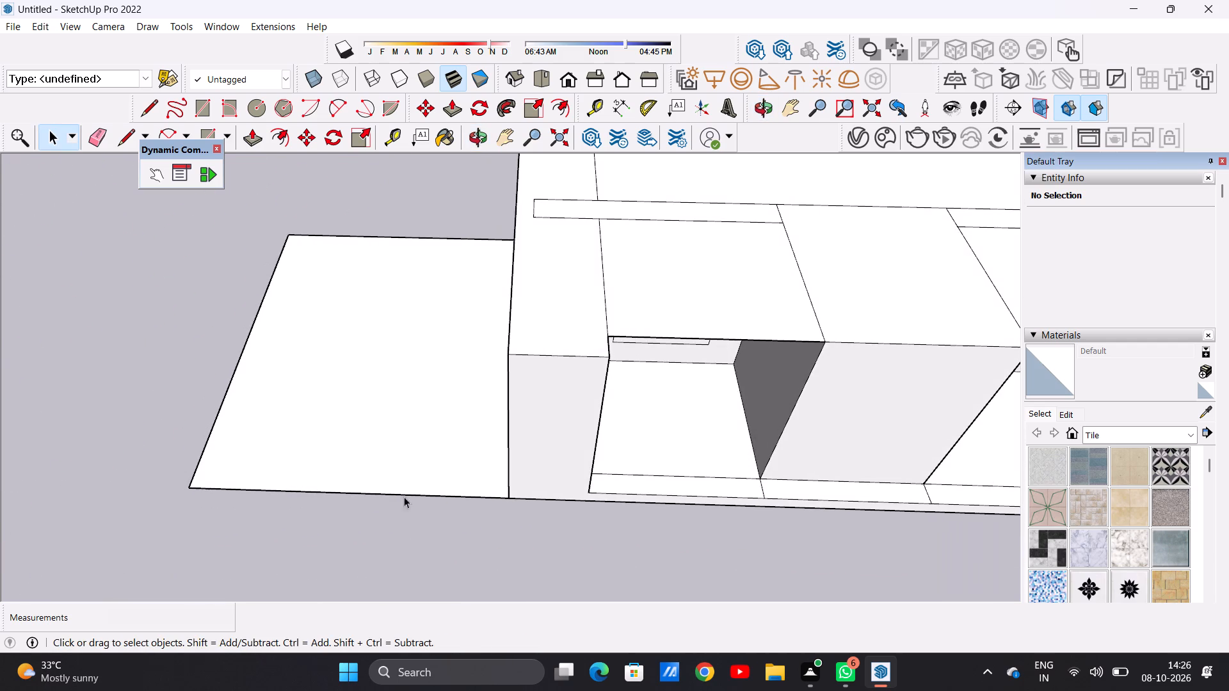
pyautogui.scroll(1, 411, 456)
pyautogui.moveTo(328, 489); pyautogui.dragTo(334, 452, button='middle')
pyautogui.scroll(15, 406, 511)
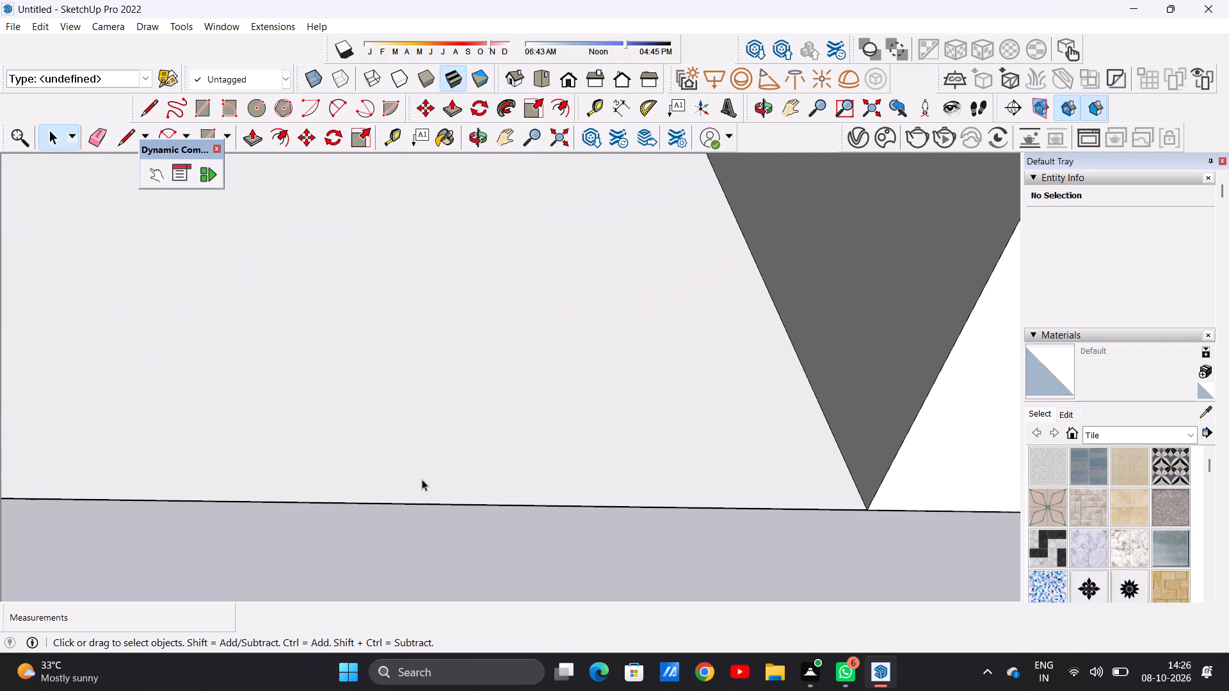
pyautogui.press('p')
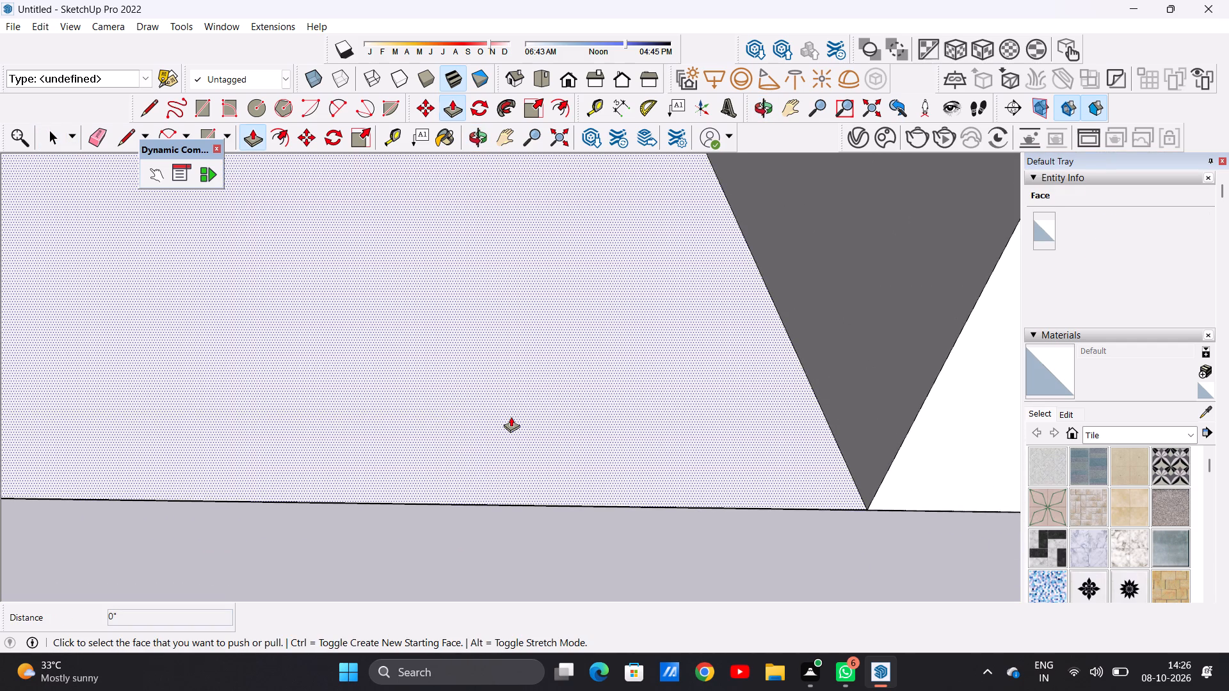
pyautogui.click(511, 417)
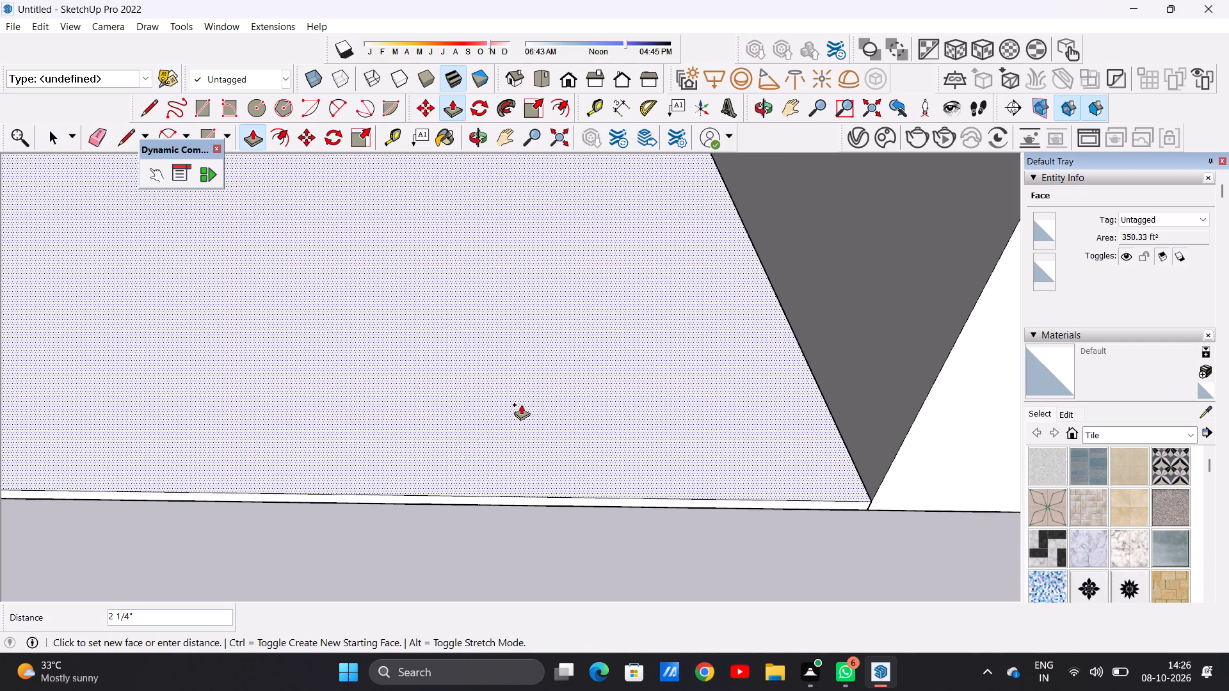
pyautogui.write('9"')
pyautogui.press('Return')
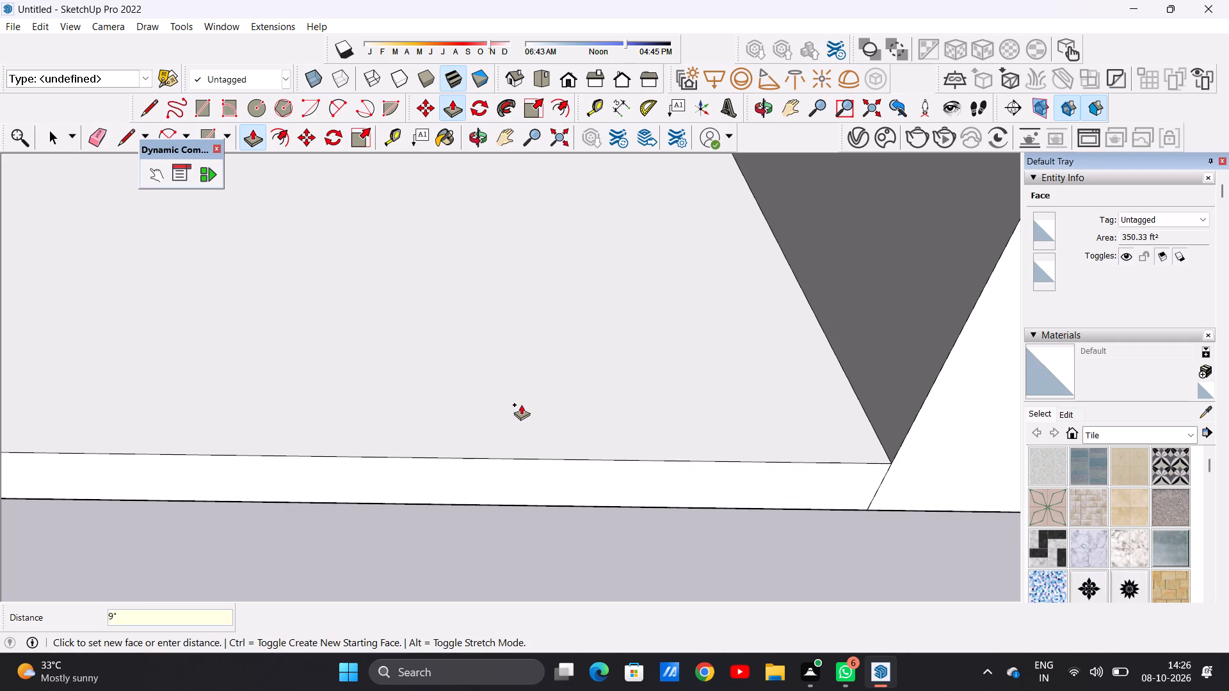
pyautogui.press('space')
# Examine the first-storey block and its two side slabs from the front and from above.
pyautogui.scroll(-13, 389, 438)
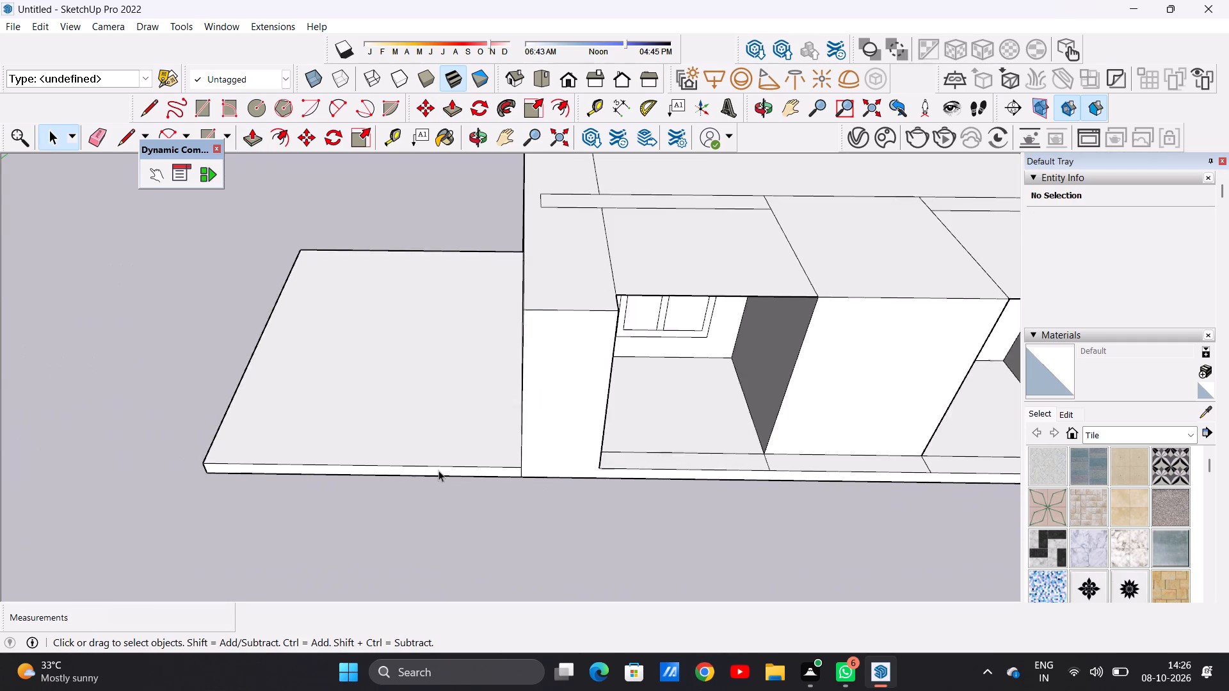
pyautogui.scroll(-13, 438, 470)
pyautogui.moveTo(513, 479); pyautogui.dragTo(515, 324, button='middle')
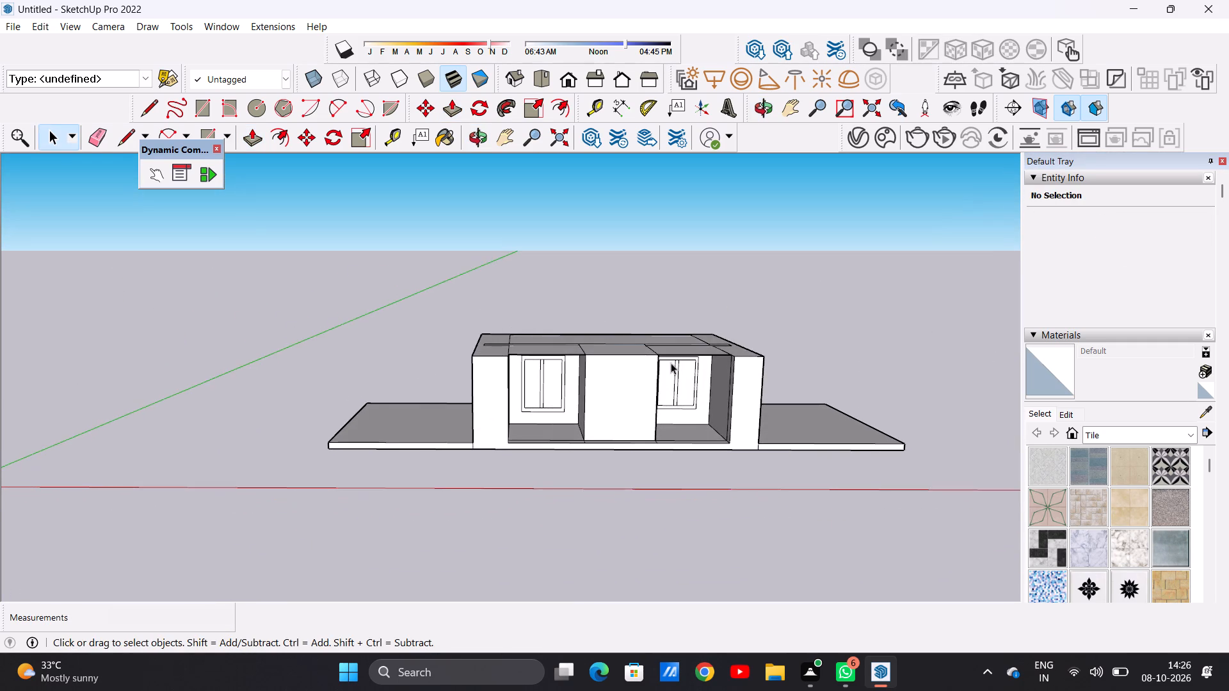
pyautogui.scroll(6, 773, 381)
pyautogui.scroll(-10, 473, 396)
pyautogui.scroll(5, 570, 387)
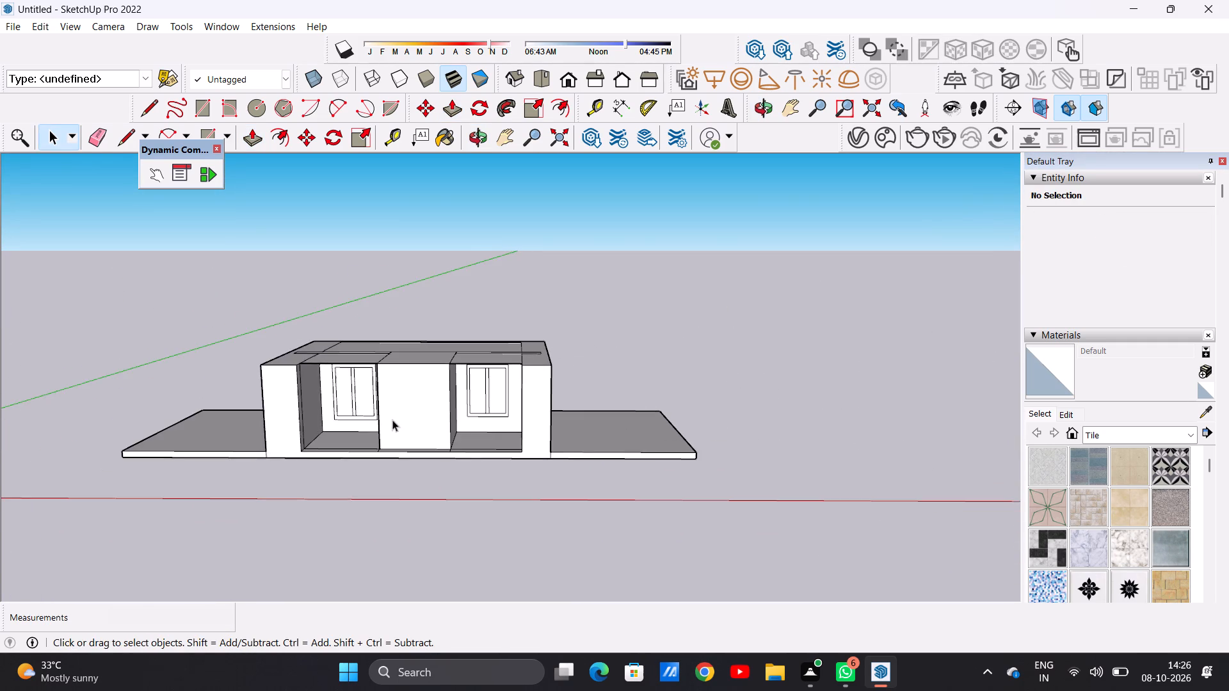
pyautogui.moveTo(392, 420); pyautogui.dragTo(383, 603, button='middle')
pyautogui.scroll(6, 538, 356)
pyautogui.scroll(-5, 478, 390)
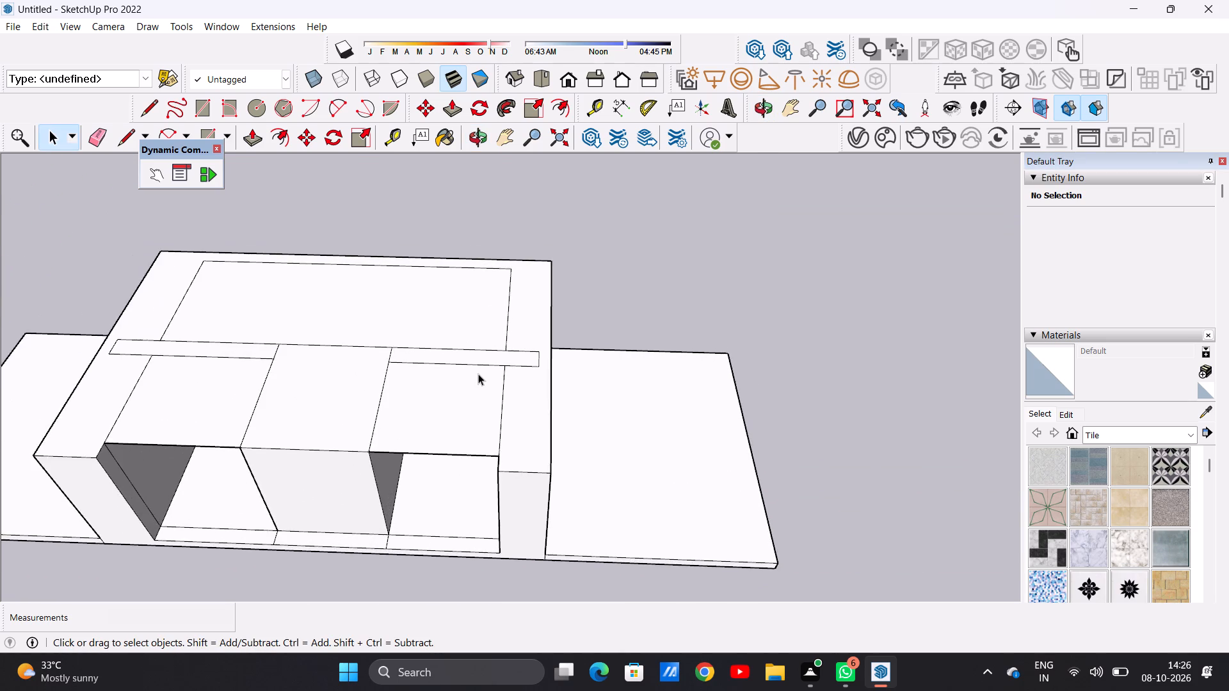
pyautogui.scroll(-4, 478, 374)
pyautogui.scroll(5, 115, 436)
pyautogui.scroll(-4, 221, 428)
pyautogui.scroll(6, 380, 353)
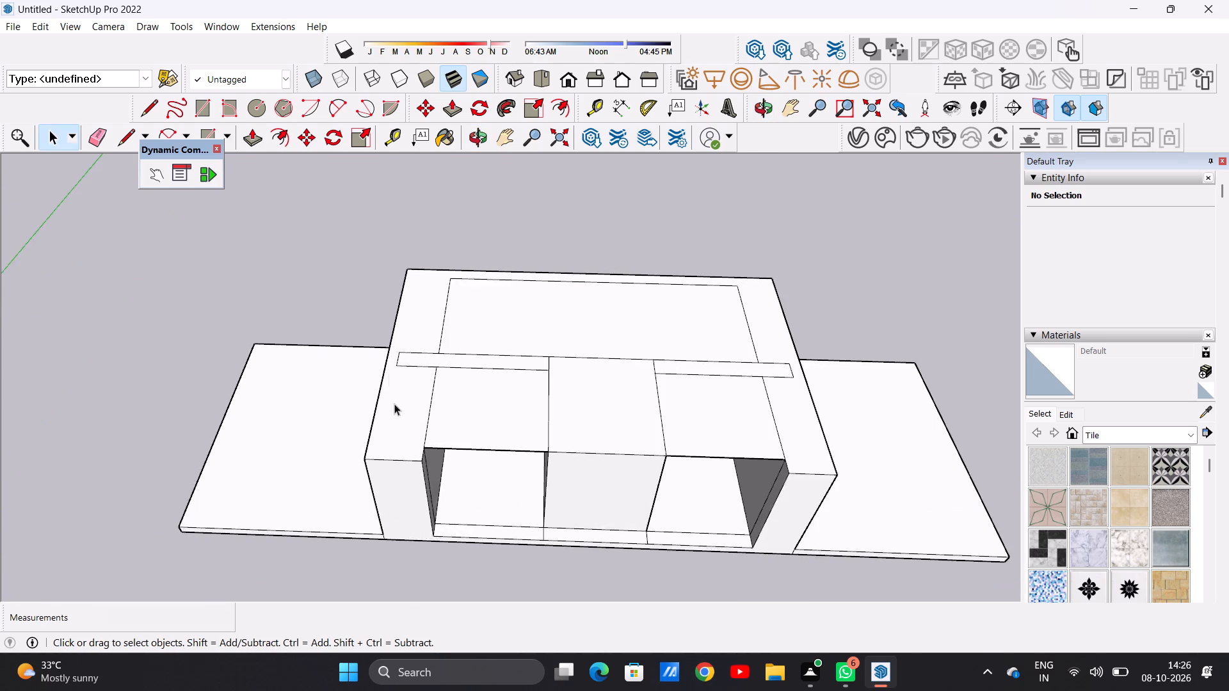
pyautogui.scroll(5, 394, 404)
pyautogui.scroll(-11, 339, 443)
pyautogui.moveTo(439, 477); pyautogui.dragTo(446, 282, button='middle')
pyautogui.moveTo(448, 485); pyautogui.dragTo(407, 543, button='middle')
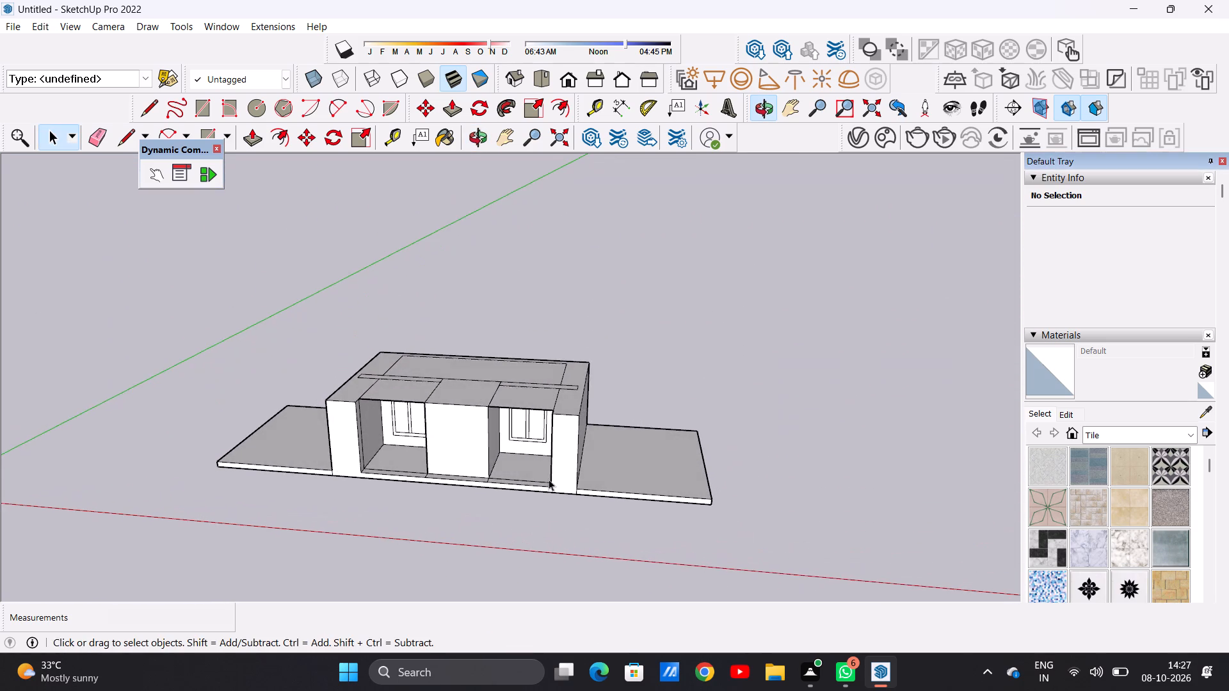
pyautogui.scroll(5, 609, 452)
pyautogui.moveTo(606, 484); pyautogui.dragTo(609, 578, button='middle')
pyautogui.scroll(2, 651, 511)
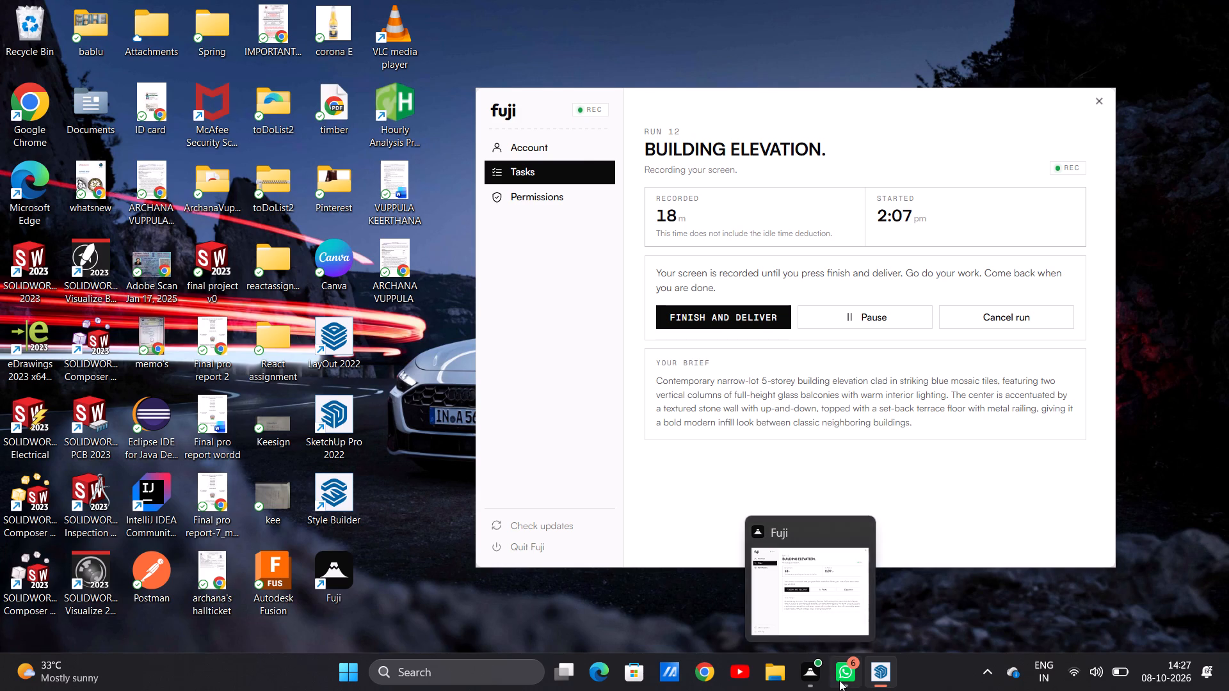
# Return to the SketchUp model and examine the block with both side slabs from above and from its right side.
pyautogui.click(876, 614)
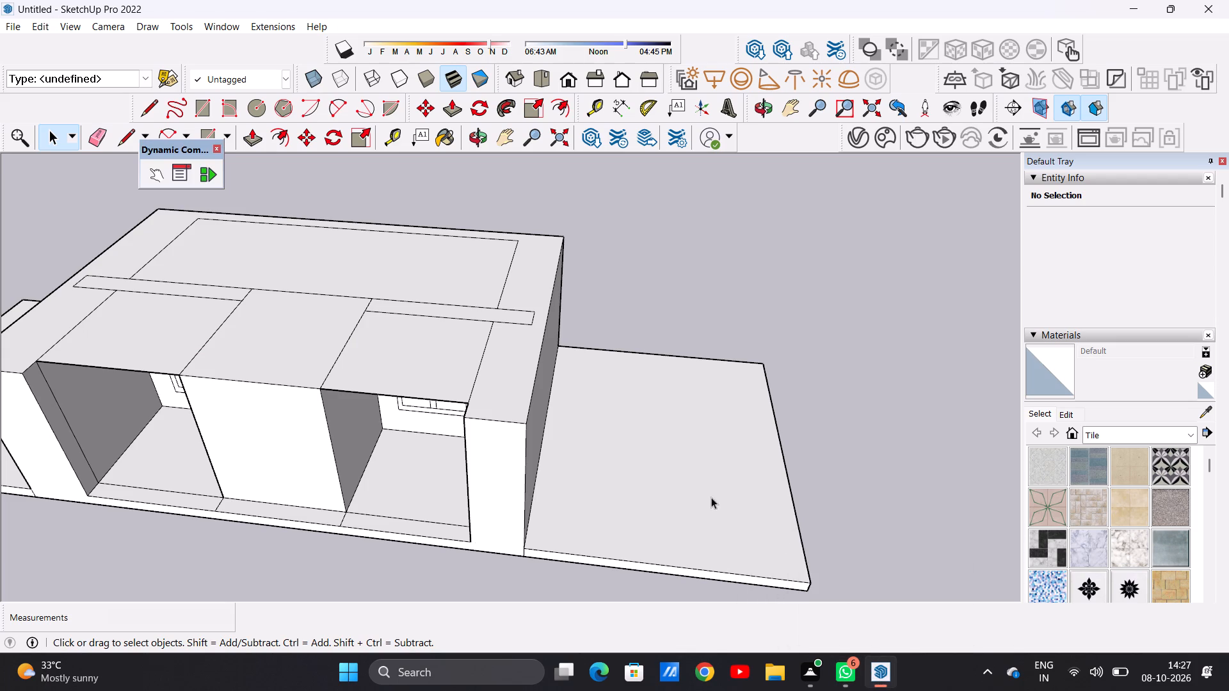
pyautogui.scroll(-2, 702, 452)
pyautogui.scroll(1, 702, 452)
pyautogui.scroll(-8, 702, 452)
pyautogui.scroll(5, 570, 474)
pyautogui.moveTo(672, 459); pyautogui.dragTo(687, 552, button='middle')
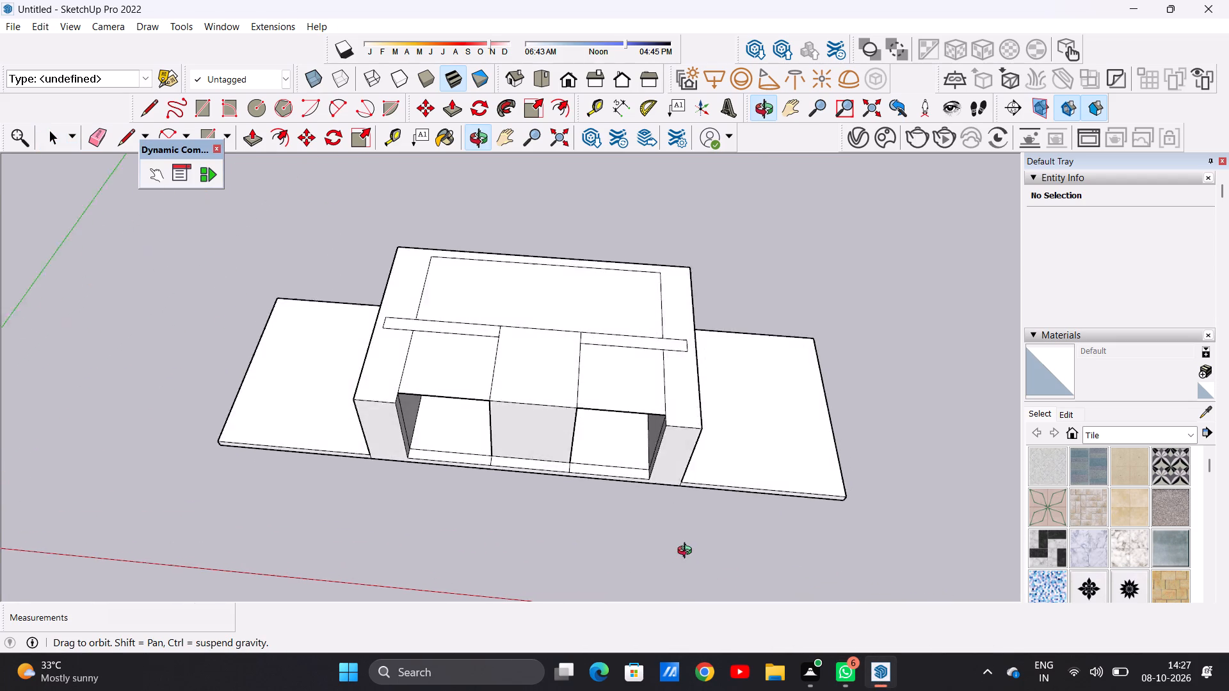
pyautogui.moveTo(687, 552); pyautogui.dragTo(657, 473, button='middle')
pyautogui.scroll(1, 678, 516)
pyautogui.scroll(-5, 701, 447)
pyautogui.moveTo(818, 451); pyautogui.dragTo(805, 448, button='middle')
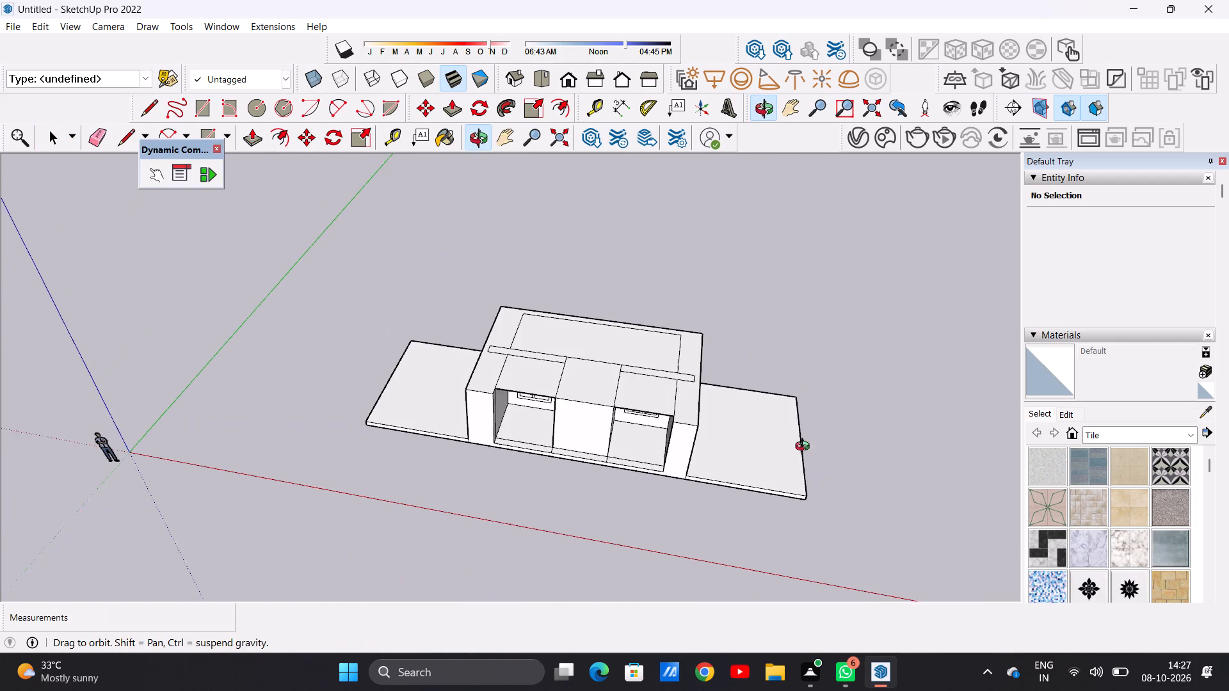
pyautogui.moveTo(805, 448); pyautogui.dragTo(637, 454, button='middle')
pyautogui.scroll(-6, 636, 409)
pyautogui.moveTo(684, 492); pyautogui.dragTo(641, 506, button='middle')
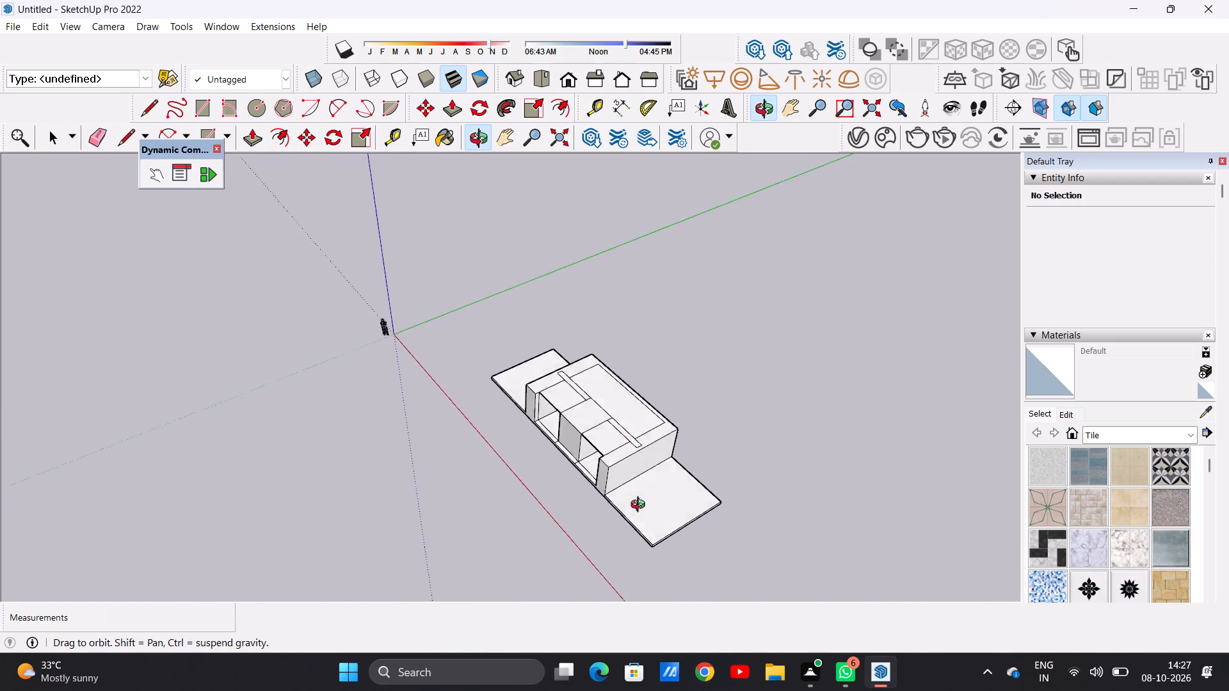
pyautogui.moveTo(641, 506); pyautogui.dragTo(635, 513, button='middle')
# Offset the top face outline of the floor slab beside the block's right side wall inward by about 1' 3/4".
pyautogui.scroll(4, 636, 528)
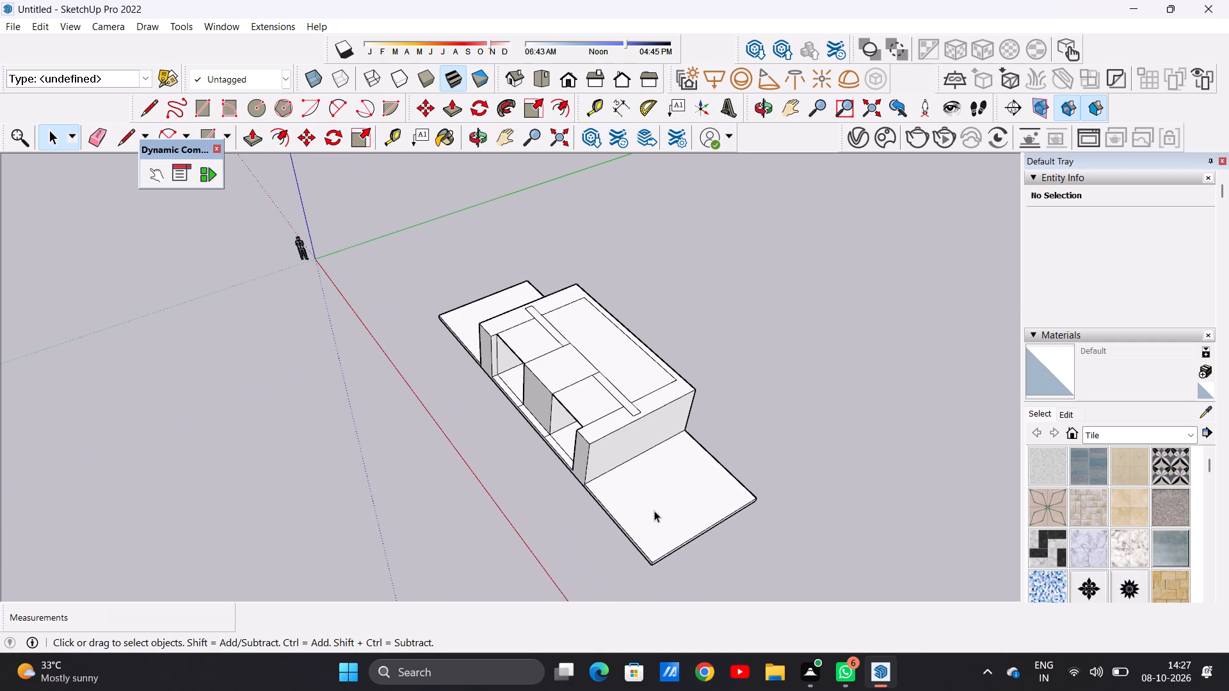
pyautogui.scroll(2, 668, 491)
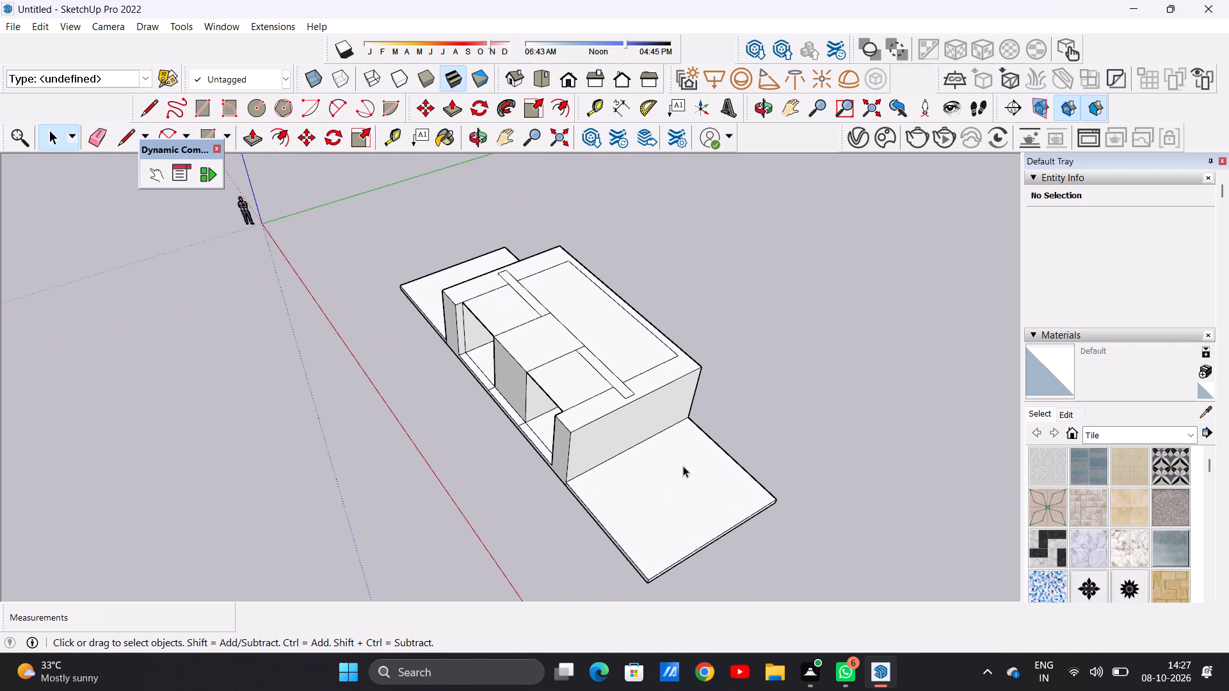
pyautogui.press('o')
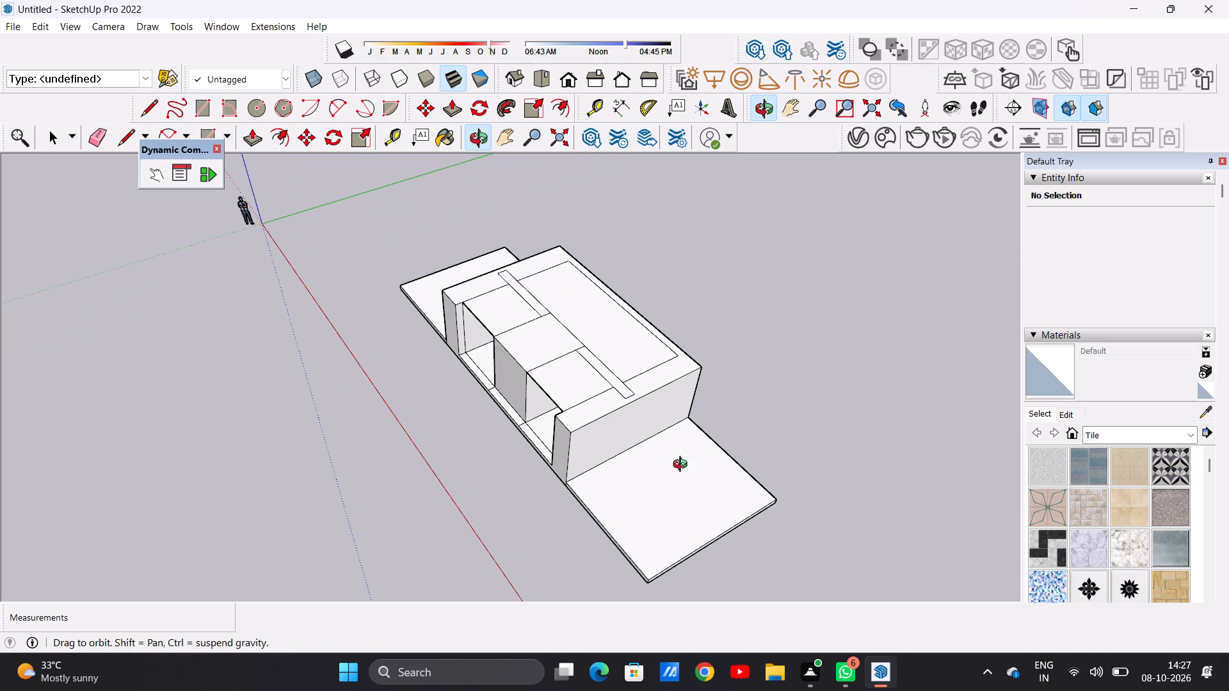
pyautogui.press('f')
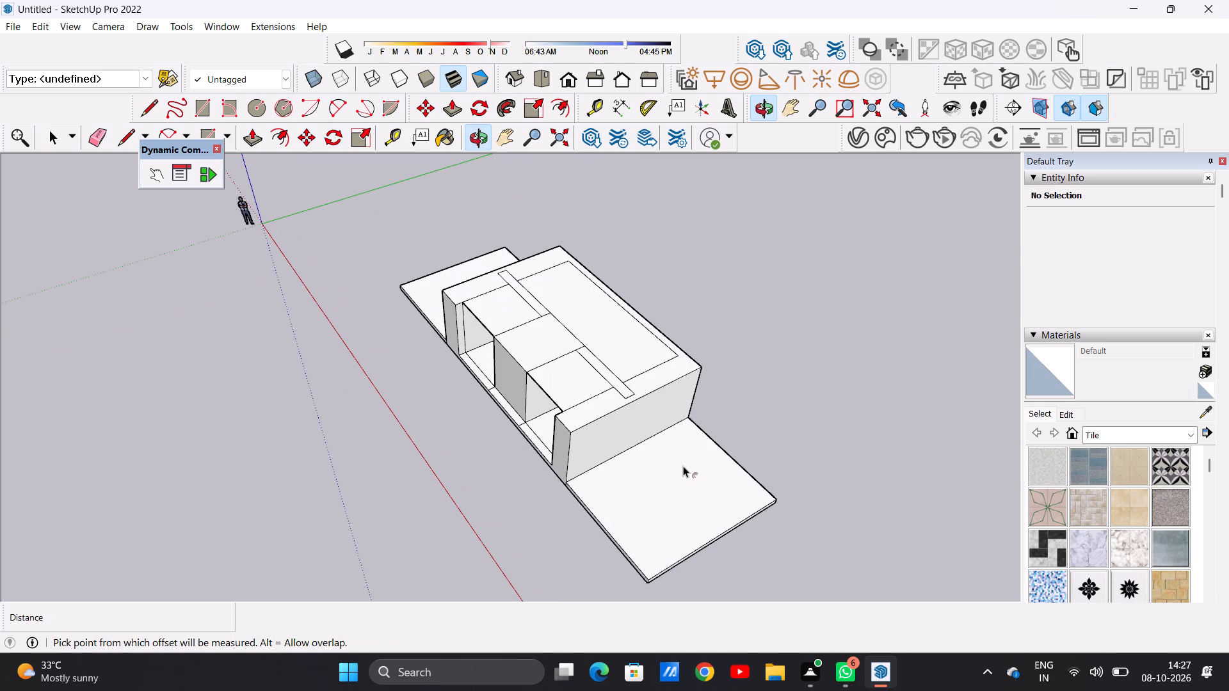
pyautogui.click(673, 434)
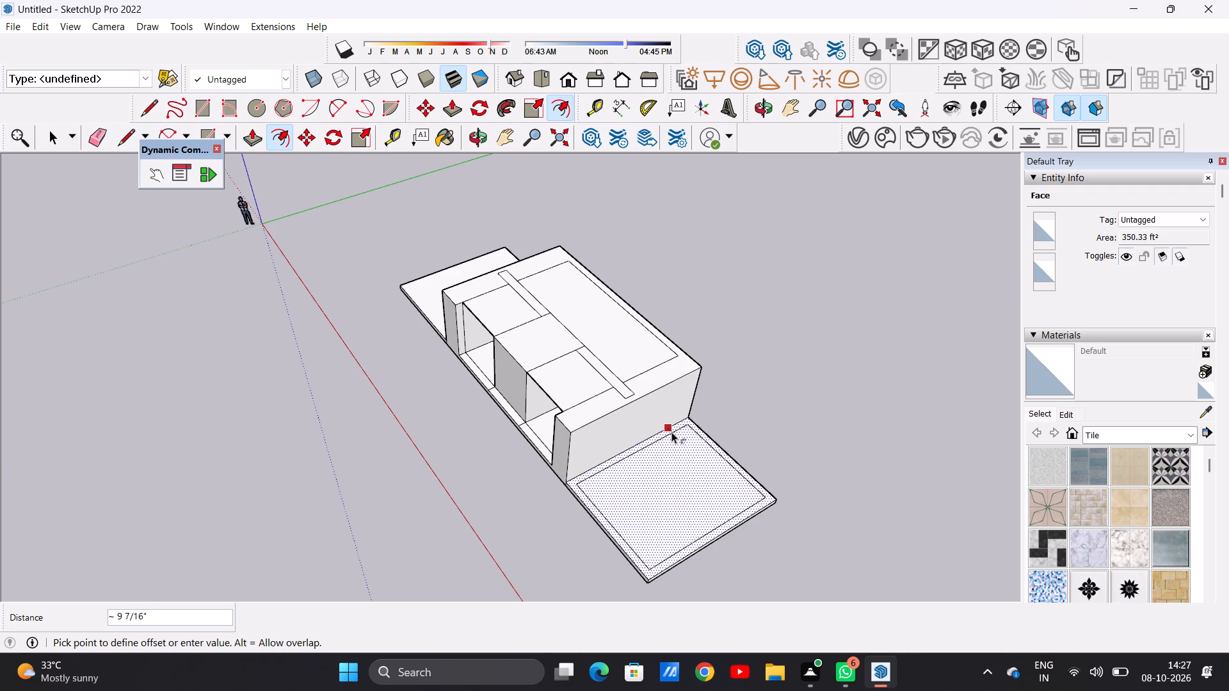
pyautogui.click(673, 433)
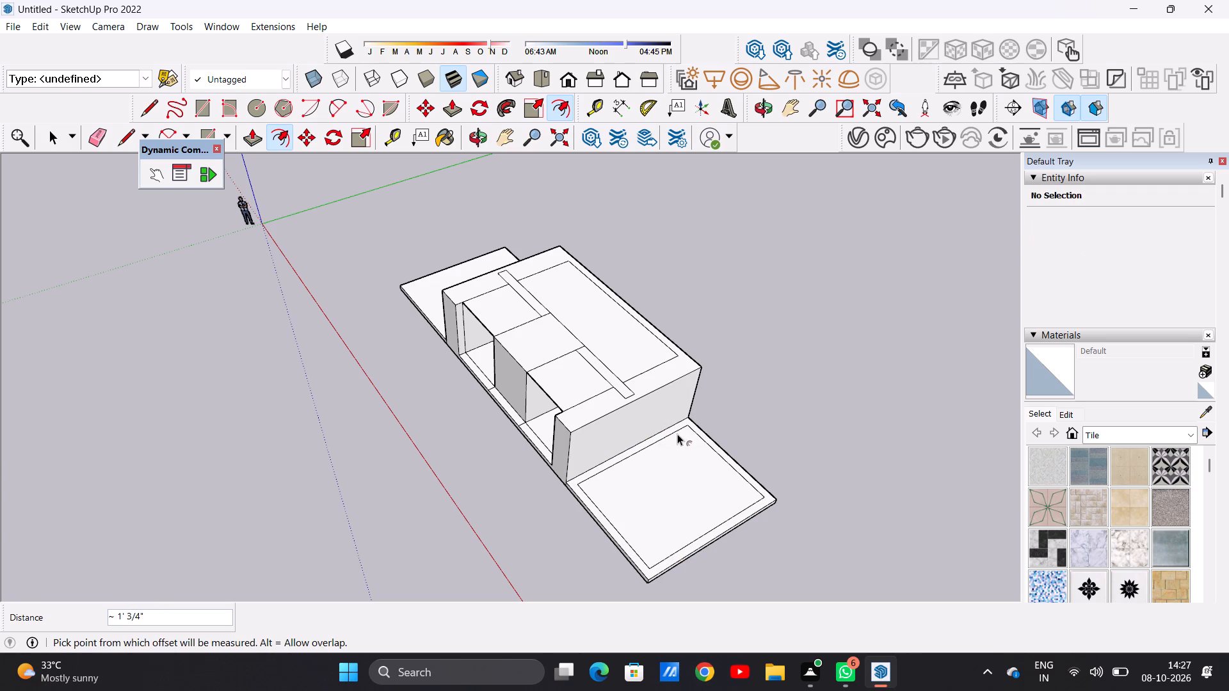
# Repeat the same inward offset on the top face of the floor slab beside the block's left side wall.
pyautogui.moveTo(349, 430); pyautogui.dragTo(702, 413, button='middle')
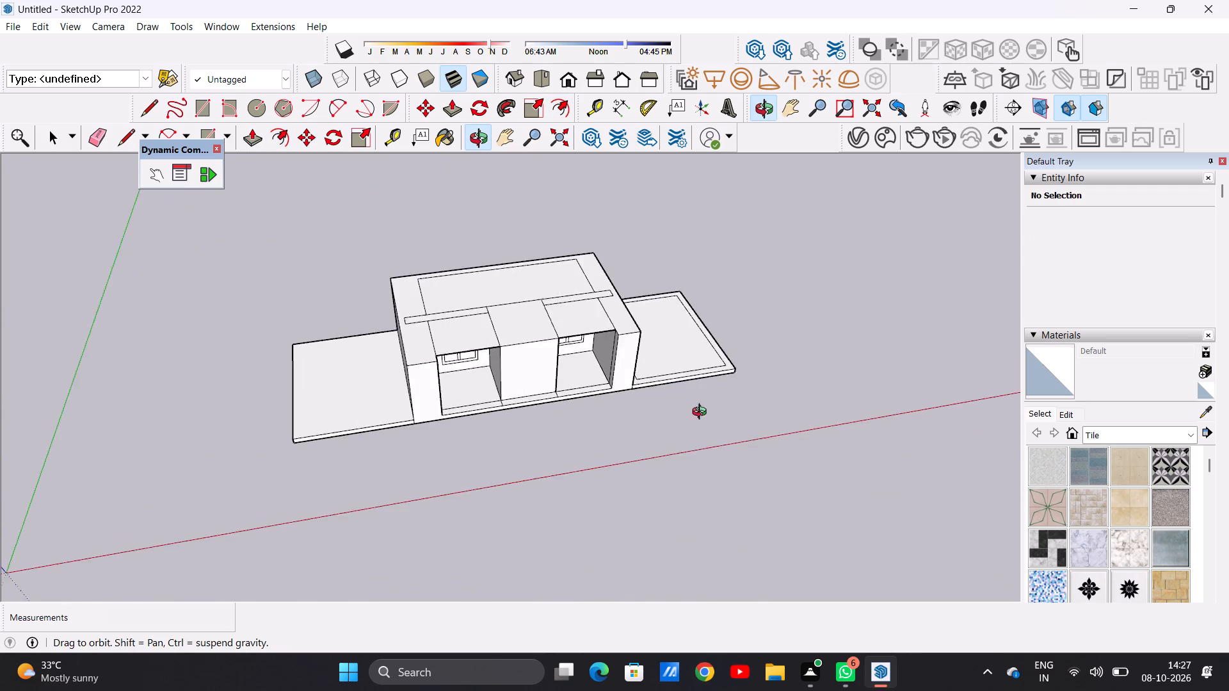
pyautogui.moveTo(702, 413); pyautogui.dragTo(660, 420, button='middle')
pyautogui.scroll(5, 394, 396)
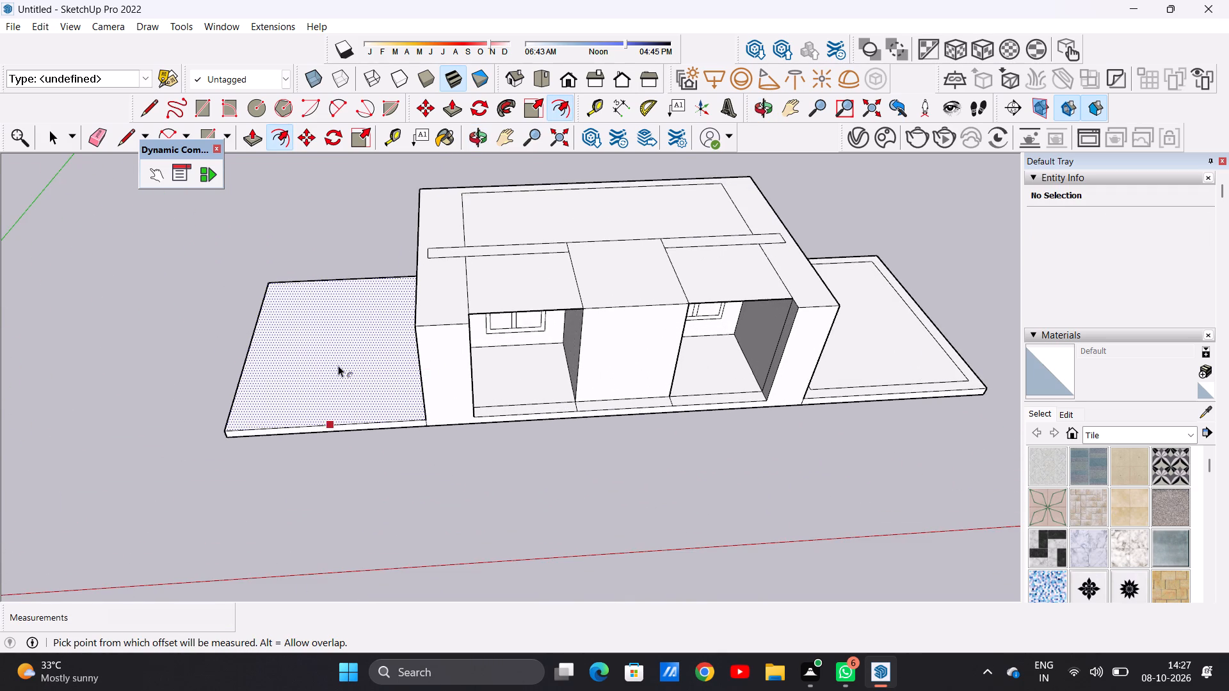
pyautogui.scroll(11, 331, 362)
pyautogui.doubleClick(396, 384)
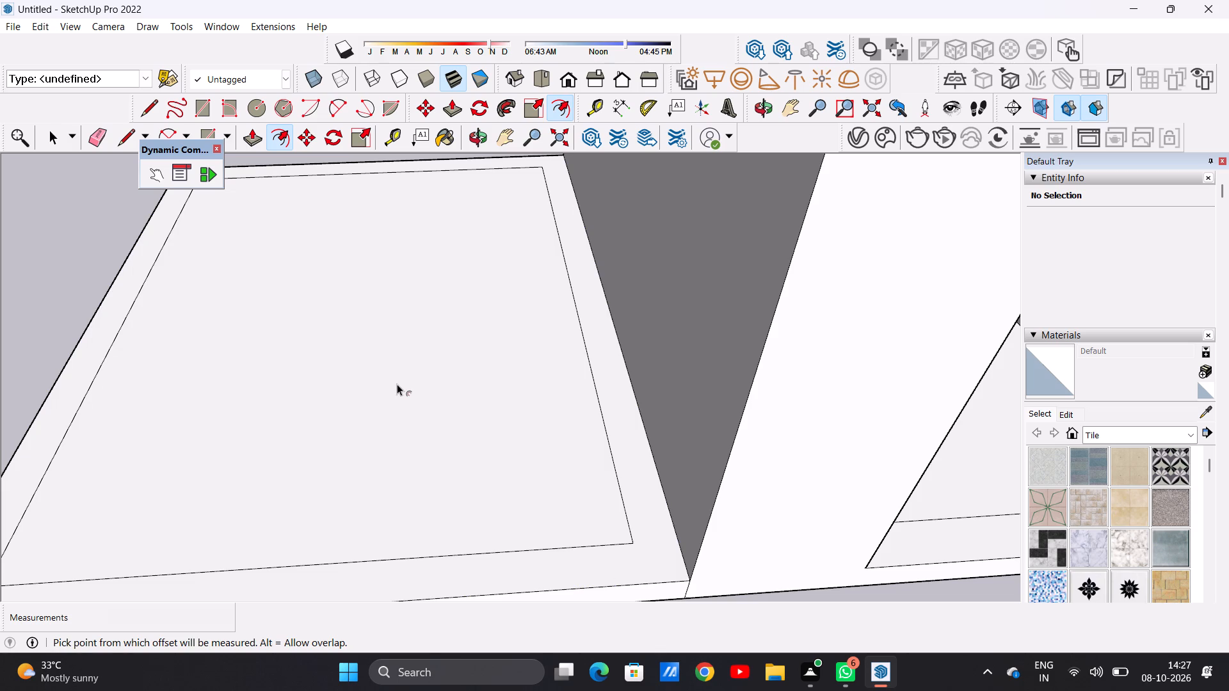
pyautogui.press('space')
# Examine the block and the offset outlines on both side slabs from the front and above.
pyautogui.scroll(-14, 374, 484)
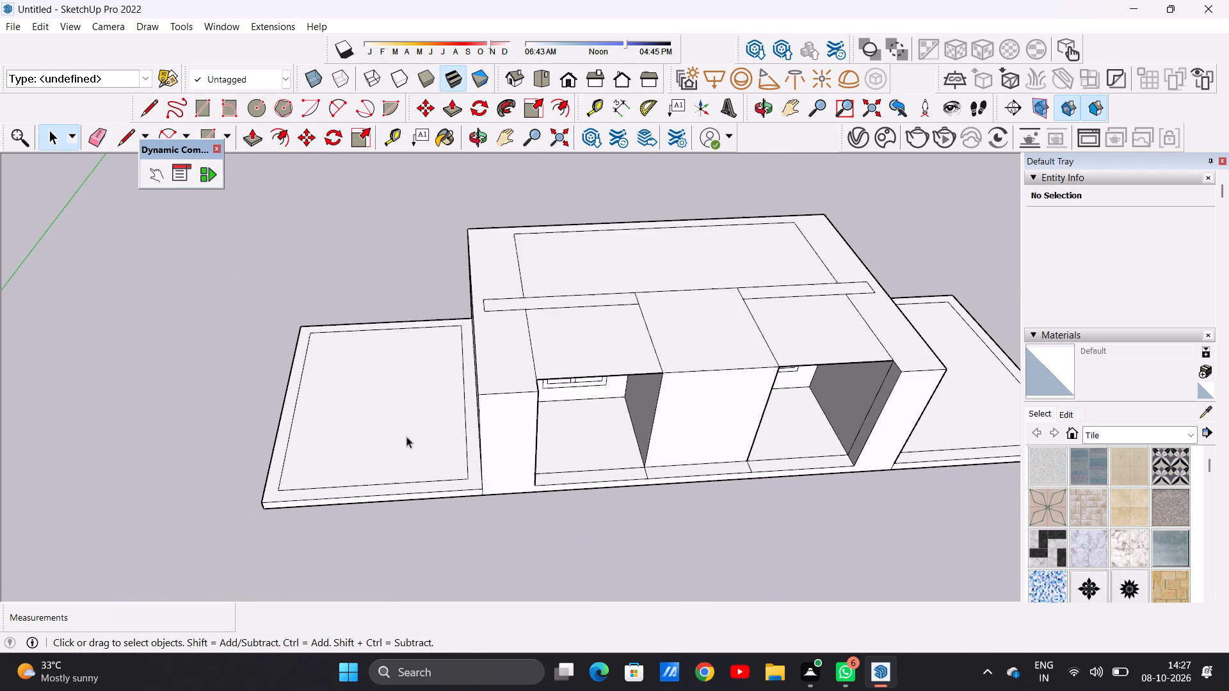
pyautogui.scroll(-4, 406, 436)
pyautogui.moveTo(677, 443); pyautogui.dragTo(636, 470, button='middle')
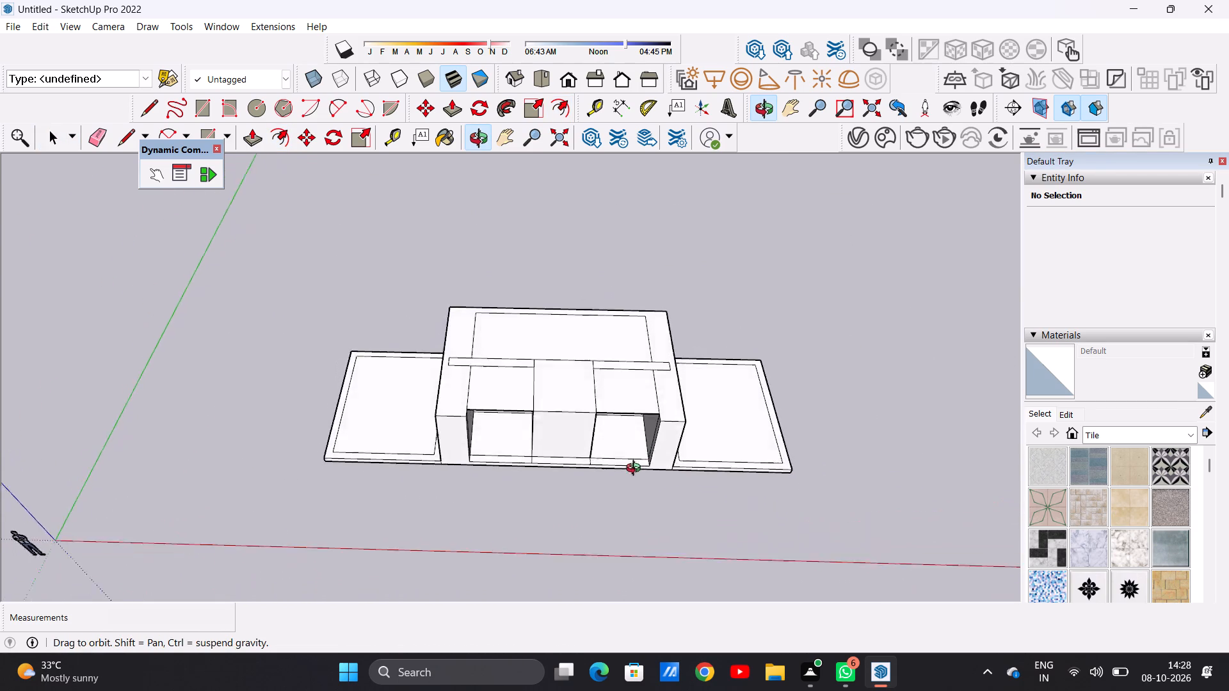
pyautogui.moveTo(636, 470); pyautogui.dragTo(656, 518, button='middle')
pyautogui.scroll(7, 771, 413)
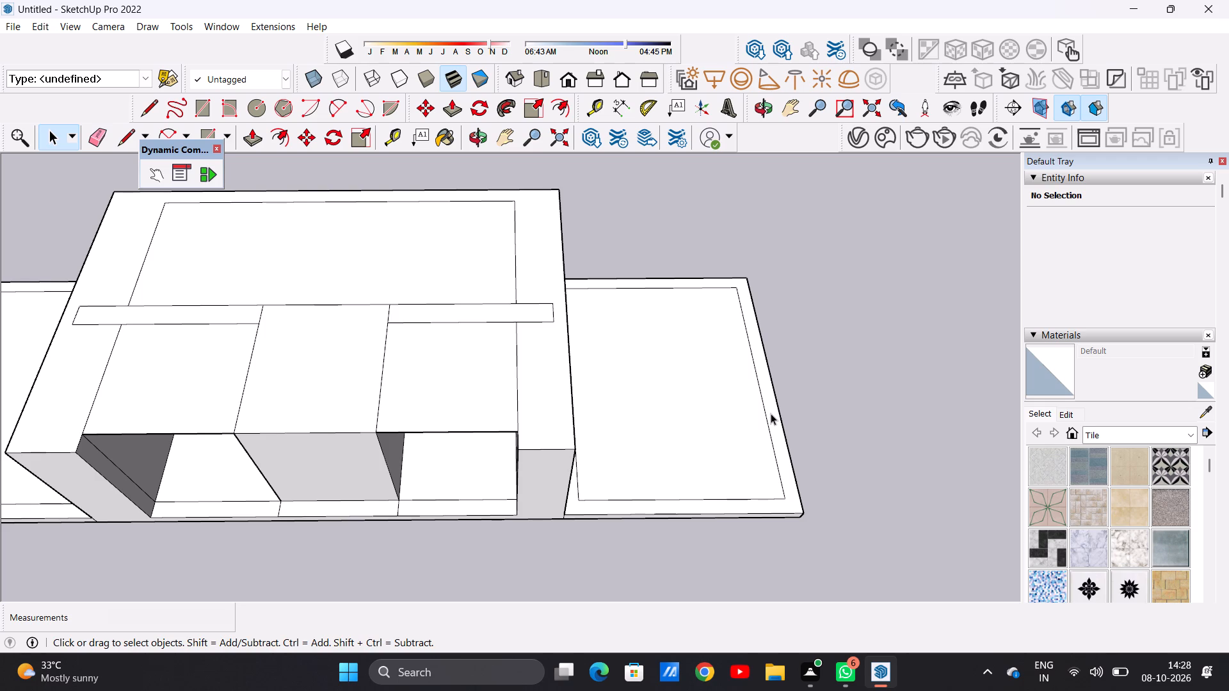
pyautogui.scroll(-7, 542, 429)
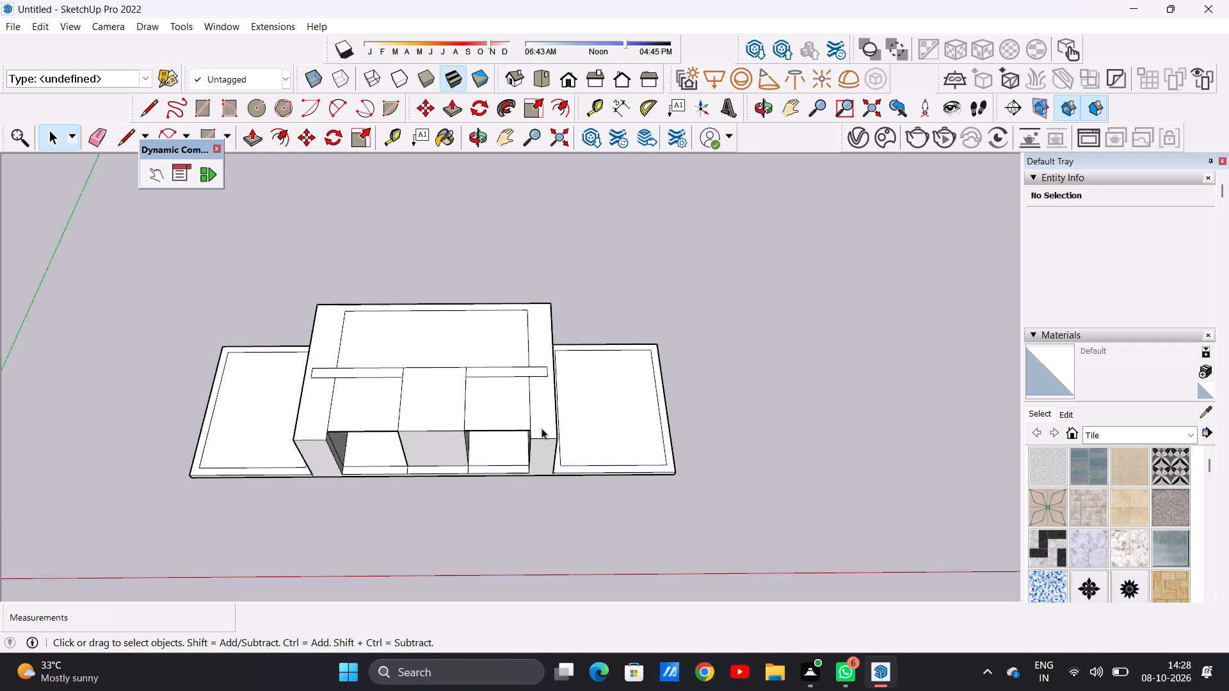
pyautogui.scroll(-2, 542, 428)
pyautogui.scroll(7, 638, 425)
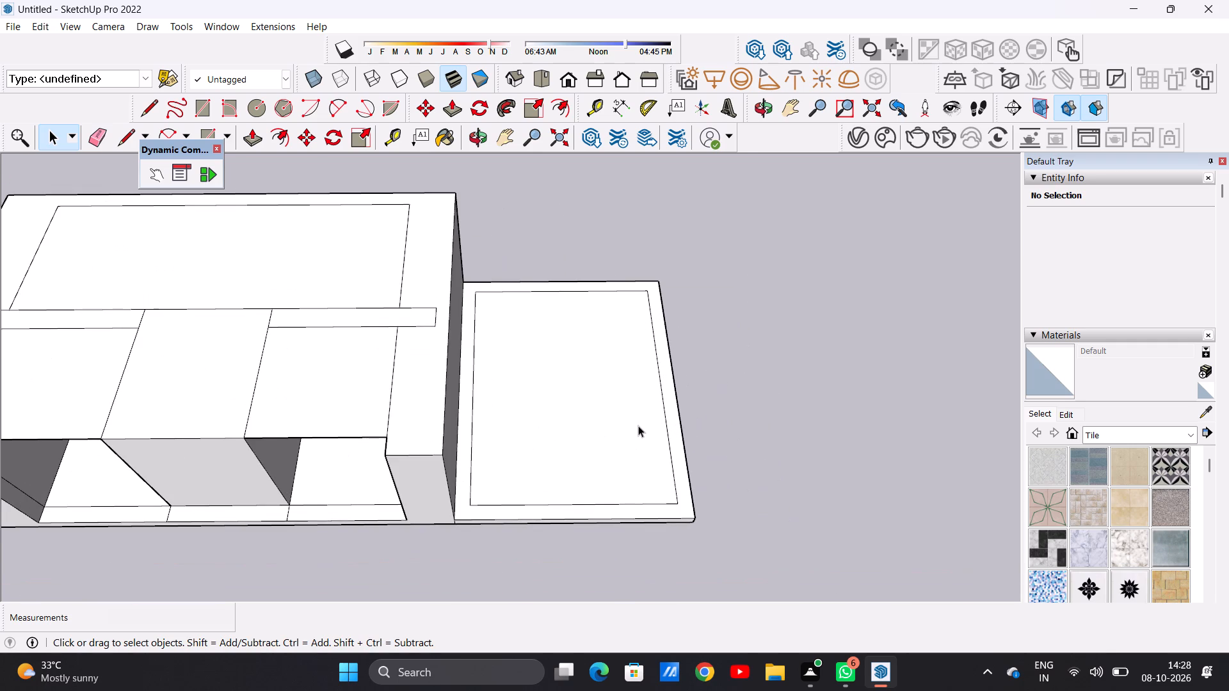
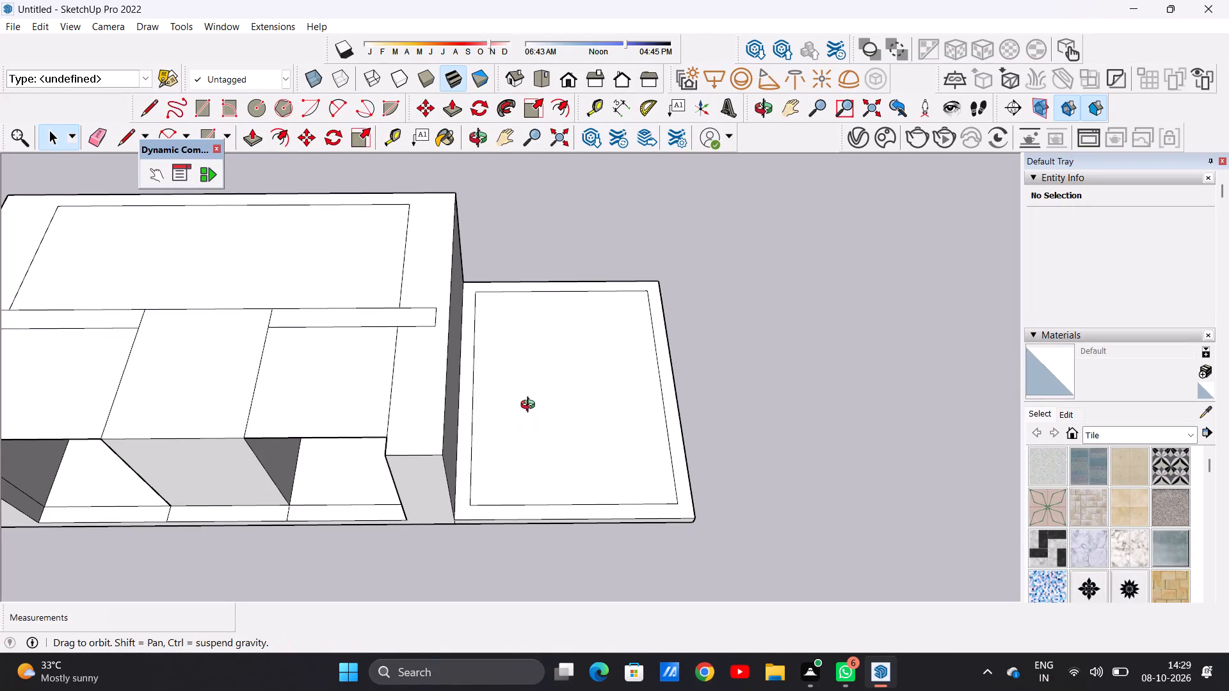
# Examine the block's front openings, centre wall and both outlined side slabs from the front, above and the side.
pyautogui.moveTo(545, 587); pyautogui.dragTo(538, 477, button='middle')
pyautogui.scroll(1, 538, 477)
pyautogui.moveTo(555, 490); pyautogui.dragTo(568, 544, button='middle')
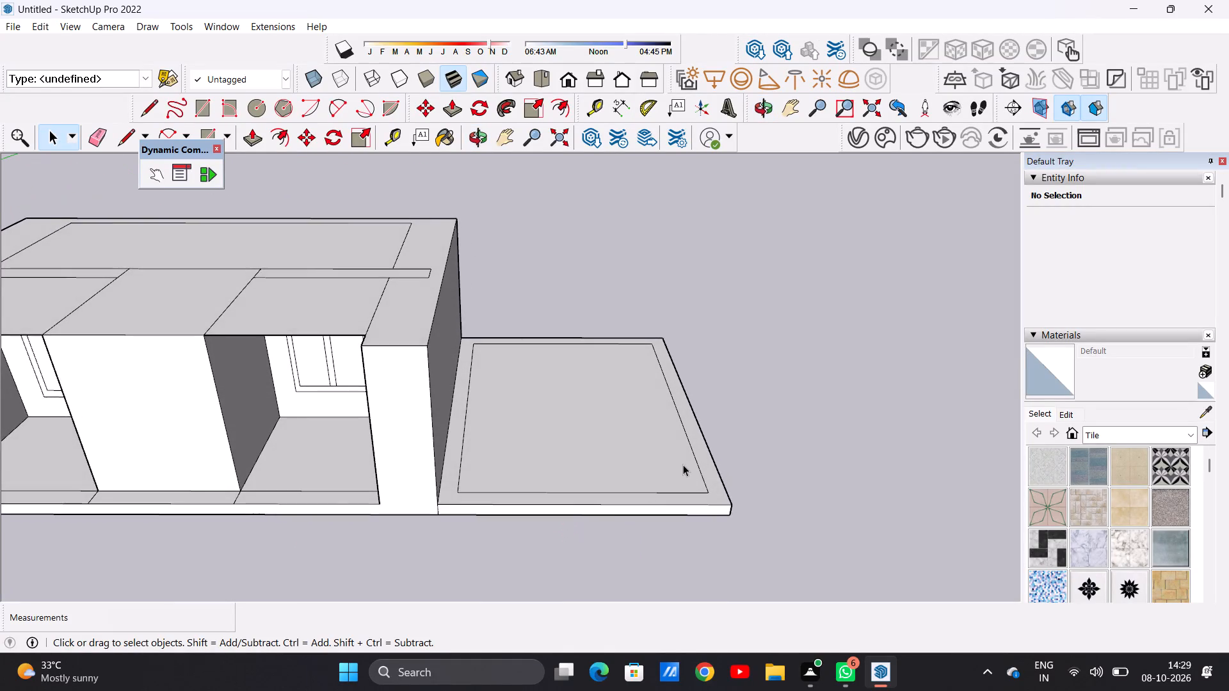
pyautogui.scroll(2, 686, 462)
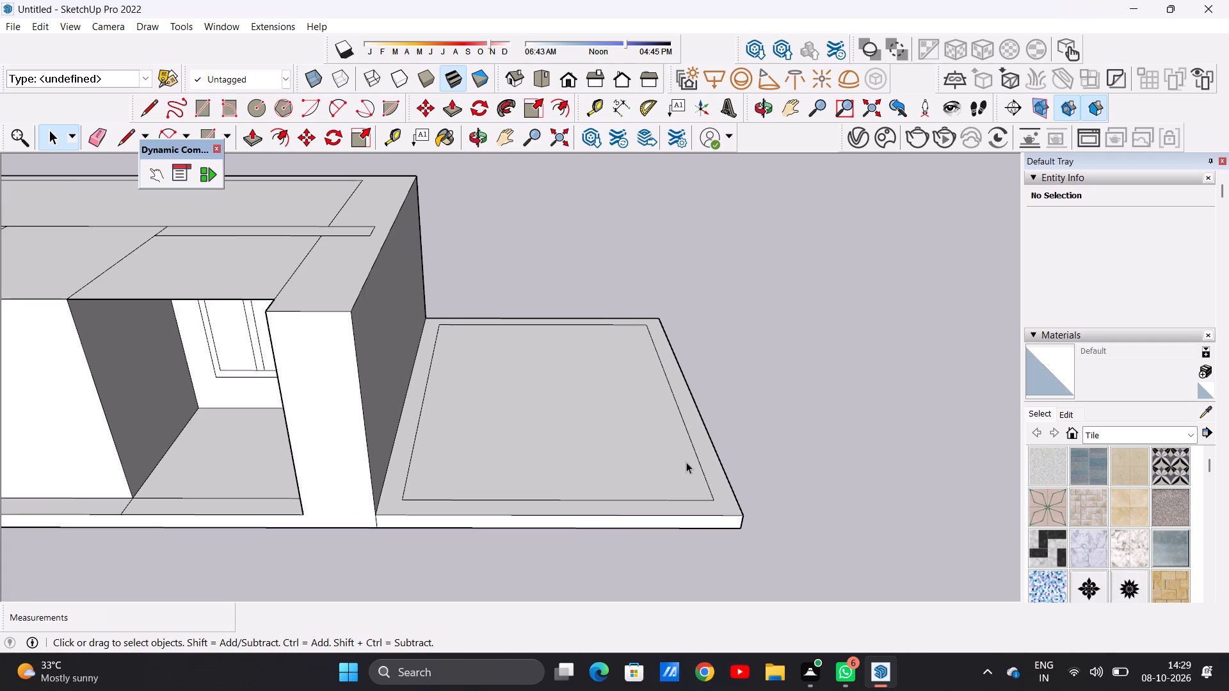
pyautogui.scroll(-20, 707, 497)
pyautogui.scroll(-8, 707, 497)
pyautogui.scroll(2, 374, 471)
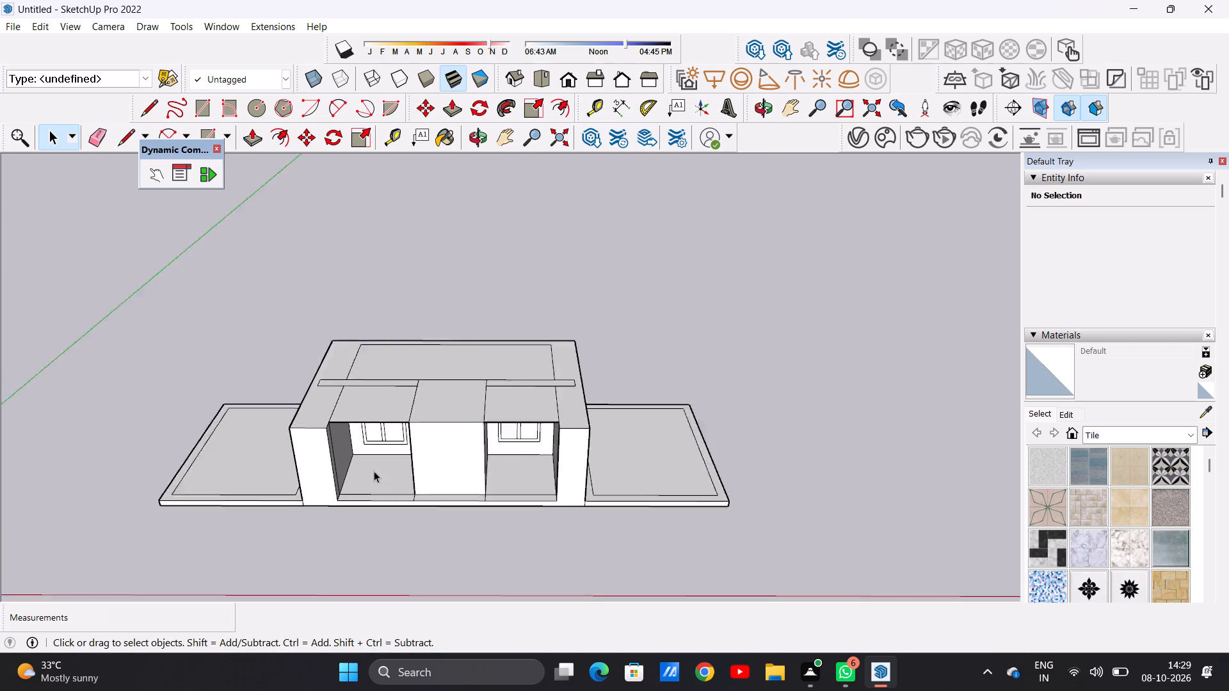
pyautogui.scroll(3, 374, 471)
pyautogui.middleClick(378, 472)
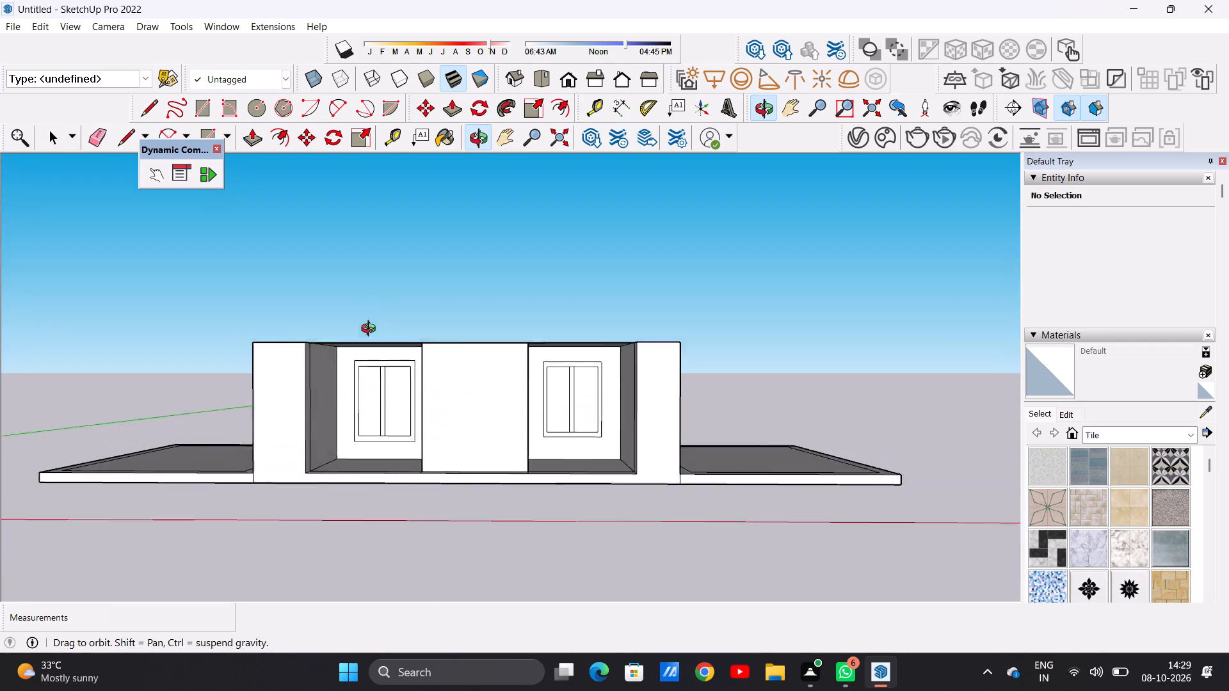
pyautogui.scroll(-4, 312, 435)
pyautogui.scroll(1, 312, 435)
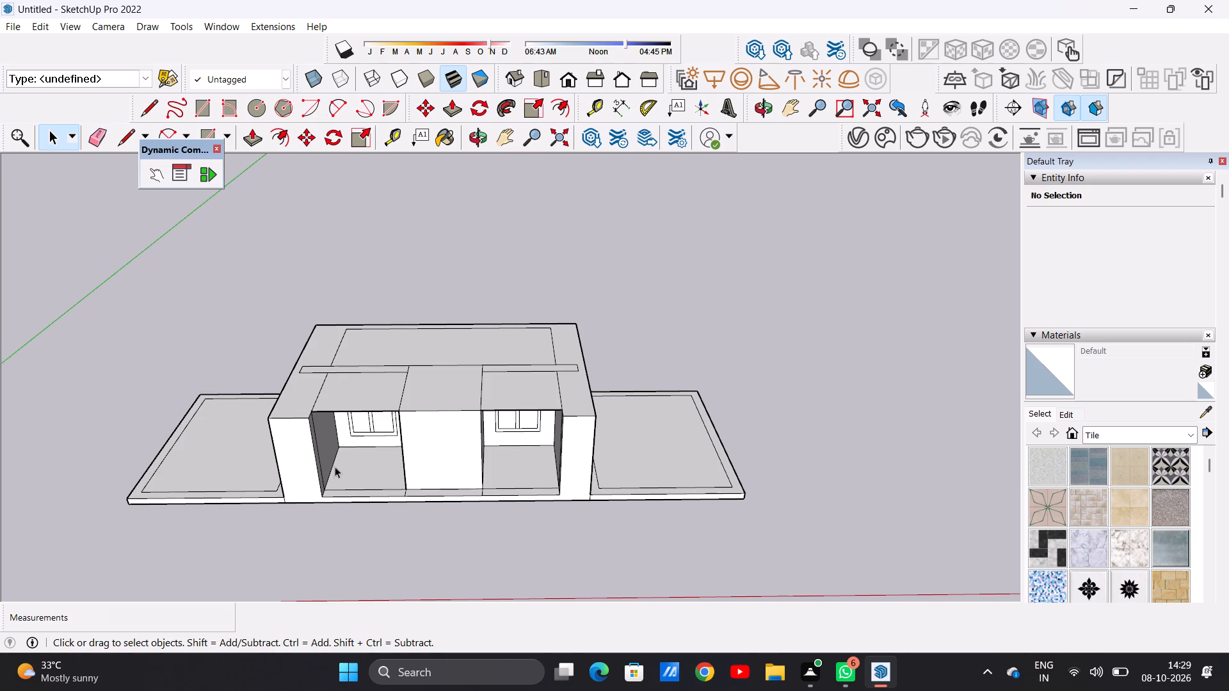
pyautogui.moveTo(287, 472); pyautogui.dragTo(405, 393, button='middle')
pyautogui.scroll(5, 326, 561)
pyautogui.scroll(-1, 326, 561)
pyautogui.scroll(5, 350, 491)
pyautogui.moveTo(353, 498); pyautogui.dragTo(285, 488, button='middle')
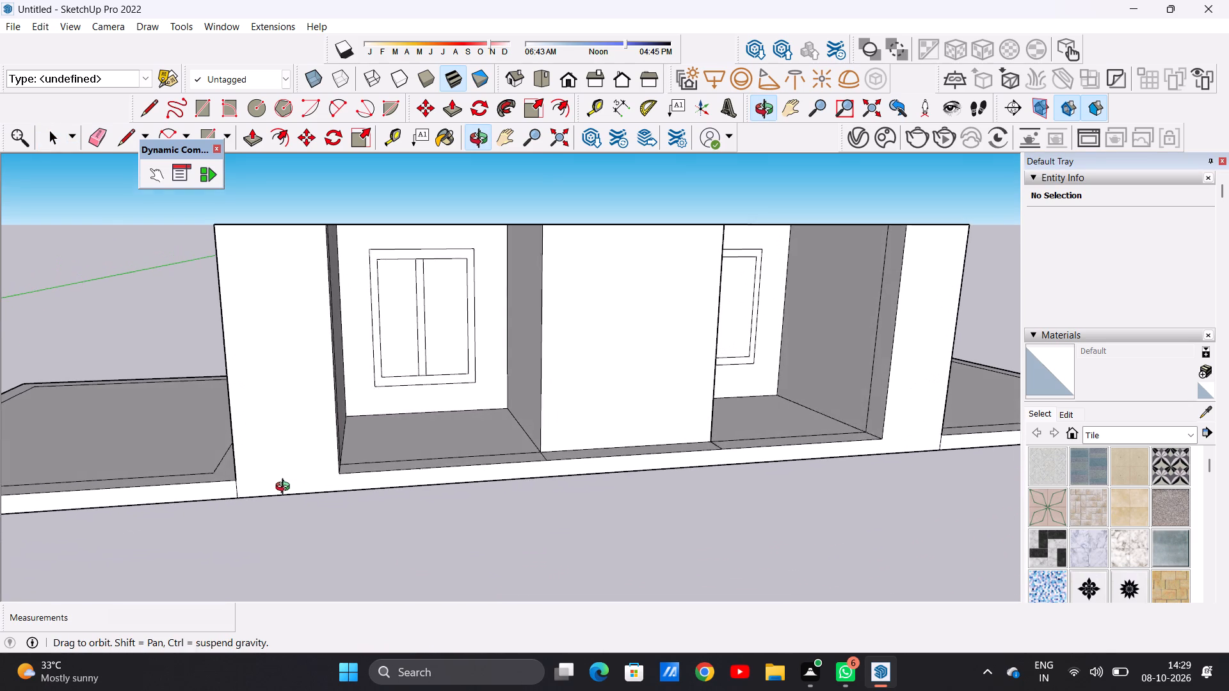
pyautogui.moveTo(285, 488); pyautogui.dragTo(285, 488, button='middle')
# Push/Pull the centre wall's front face forward about 1' 1 15/16" to the front edge of the floor slab.
pyautogui.moveTo(634, 401); pyautogui.dragTo(641, 471, button='middle')
pyautogui.scroll(3, 608, 423)
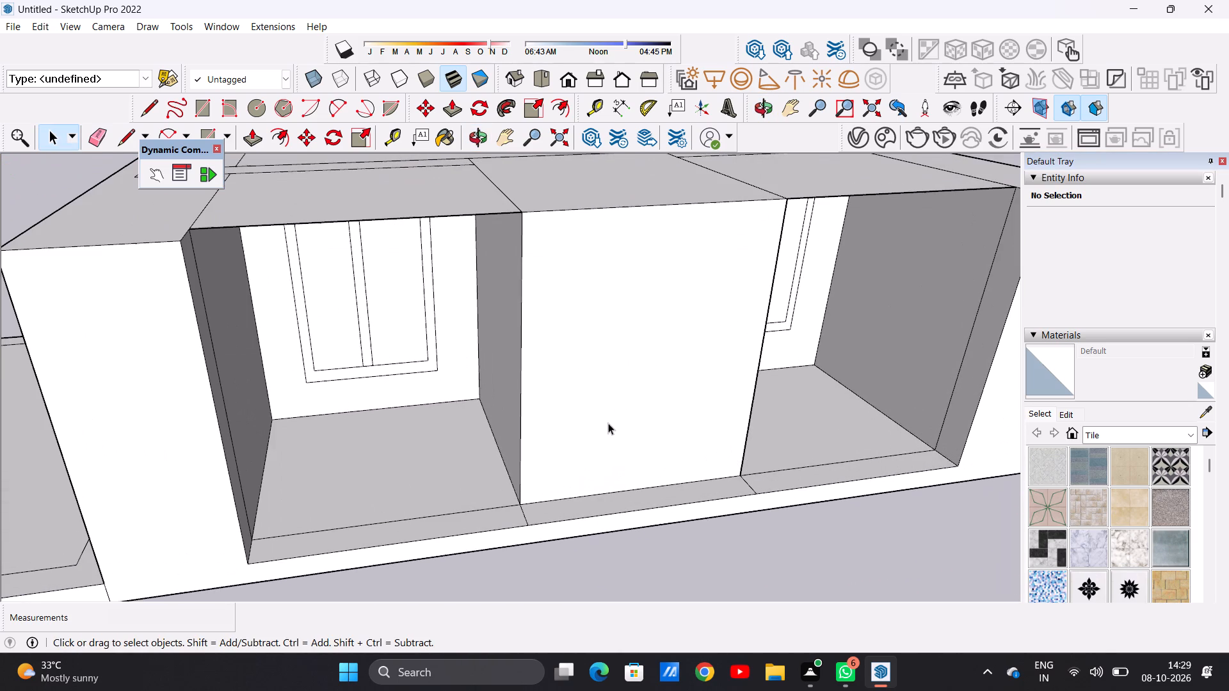
pyautogui.scroll(-1, 608, 423)
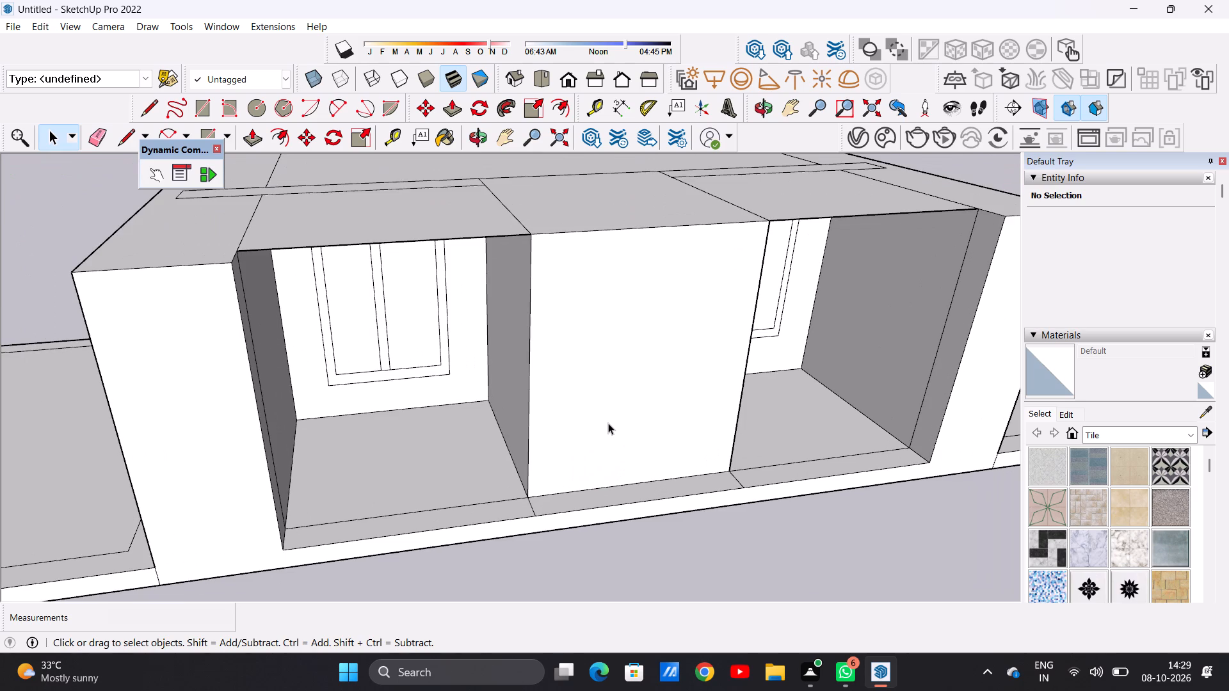
pyautogui.press('p')
pyautogui.click(588, 422)
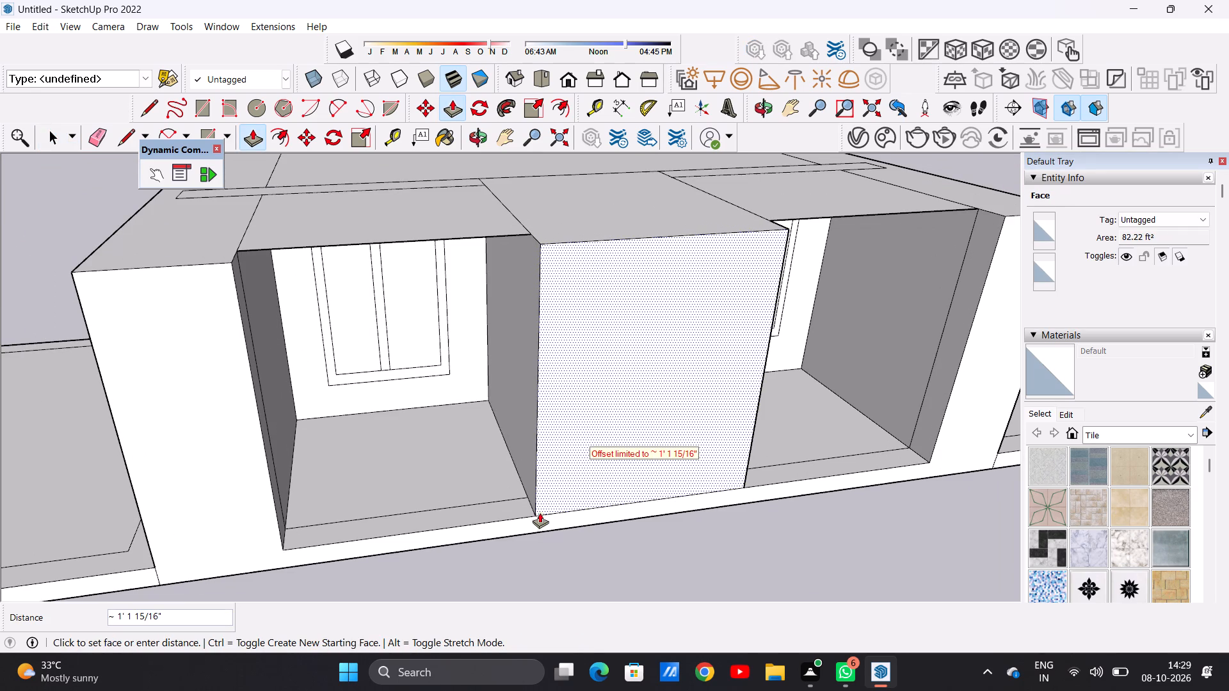
pyautogui.click(528, 516)
pyautogui.press('space')
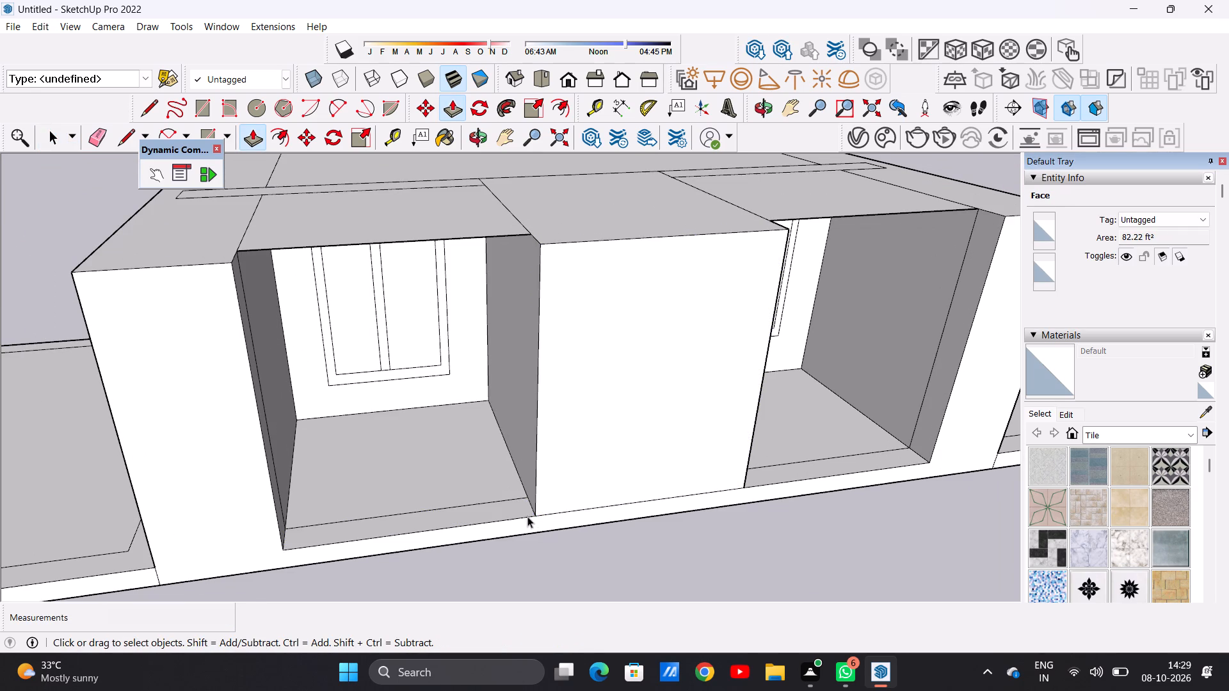
# Draw 9" vertical lines down the slab's front face from both front corners of the left window bay.
pyautogui.press('l')
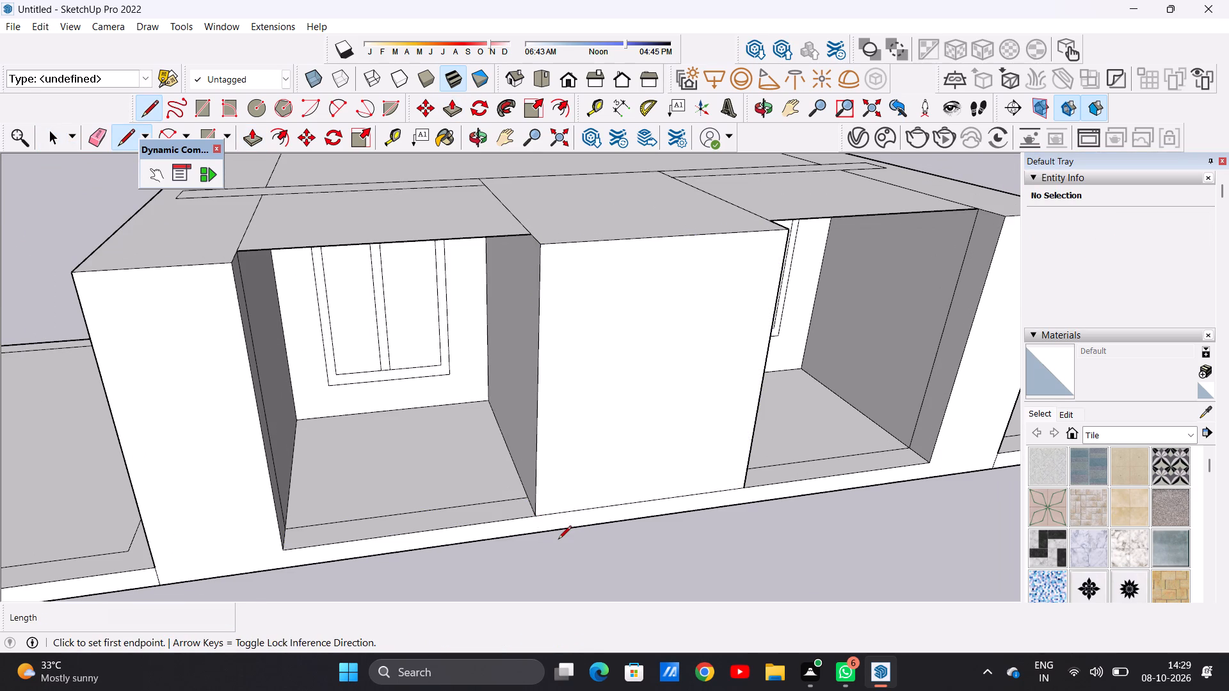
pyautogui.scroll(2, 558, 540)
pyautogui.scroll(-5, 388, 519)
pyautogui.scroll(1, 378, 548)
pyautogui.scroll(-1, 372, 552)
pyautogui.scroll(11, 370, 553)
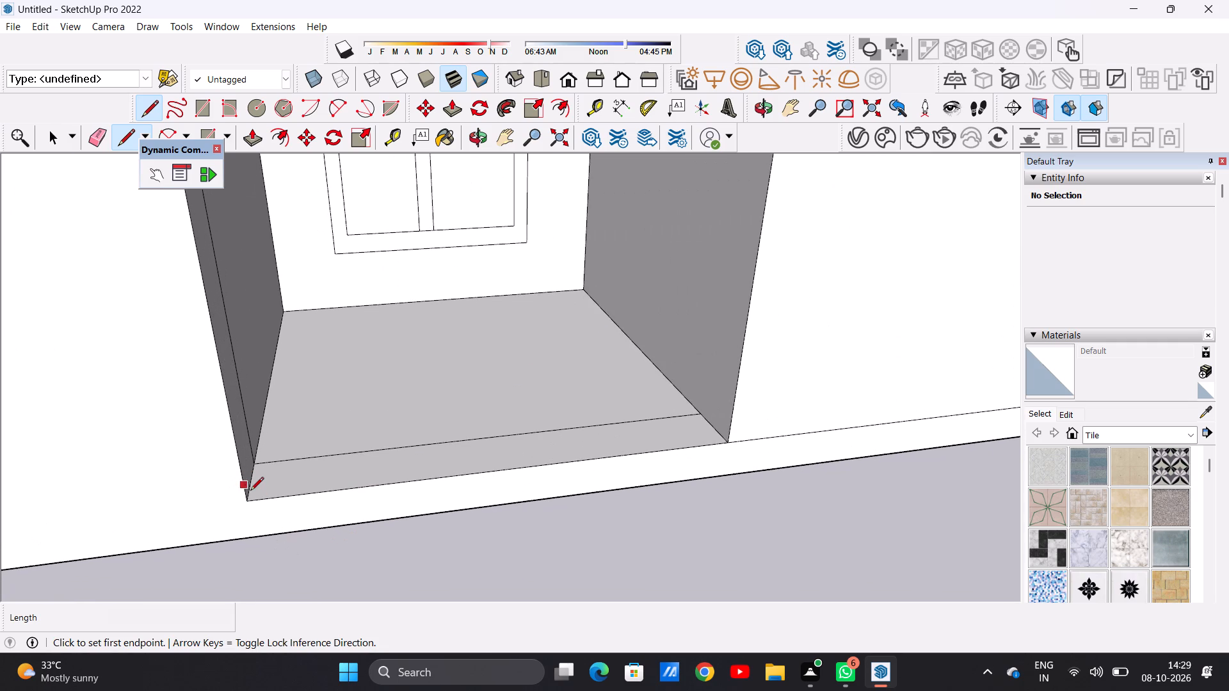
pyautogui.click(250, 496)
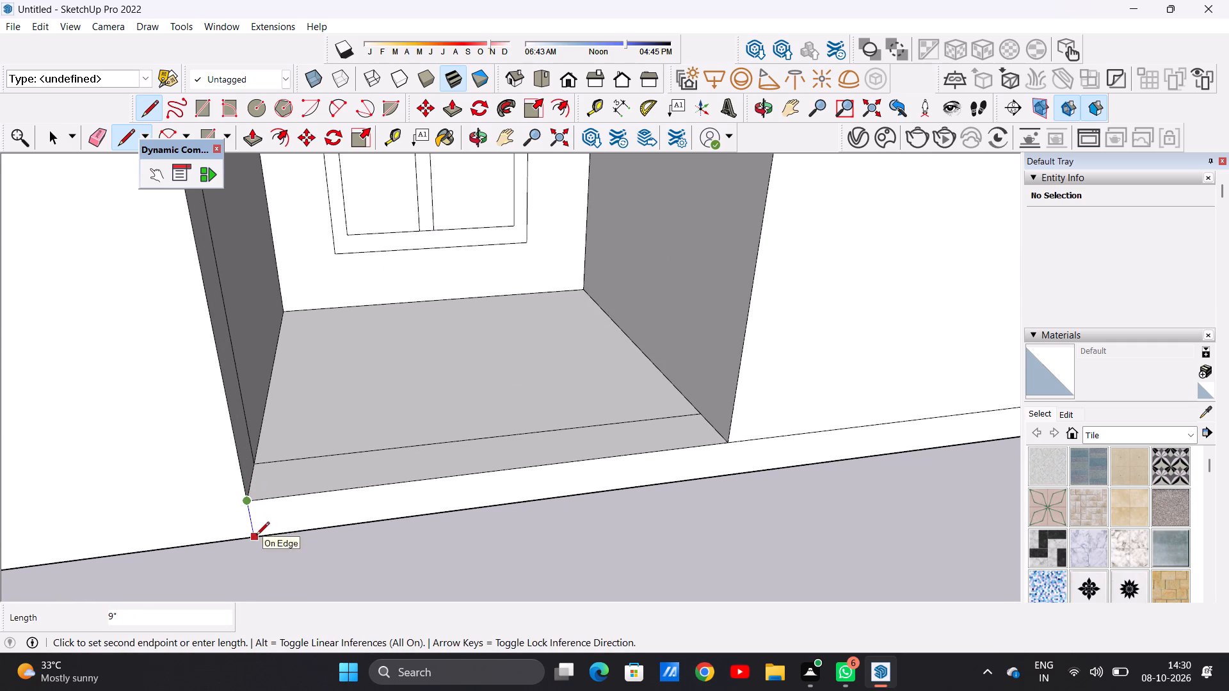
pyautogui.click(256, 536)
pyautogui.scroll(-2, 285, 521)
pyautogui.scroll(11, 748, 493)
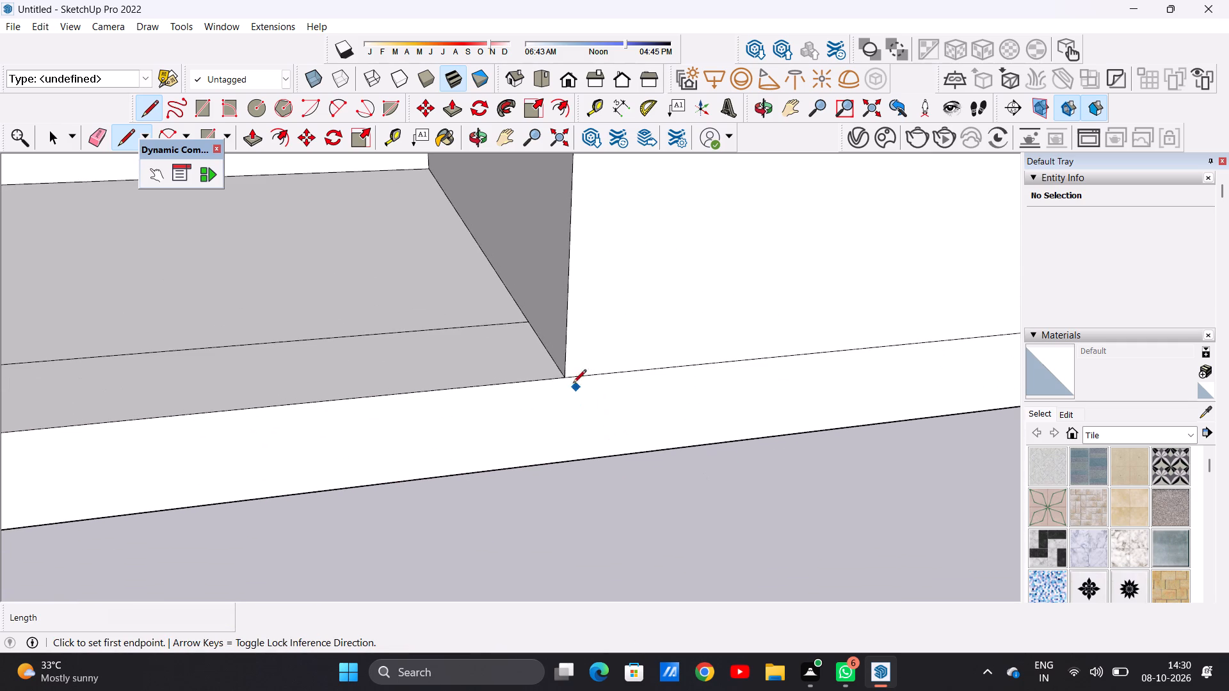
pyautogui.click(568, 371)
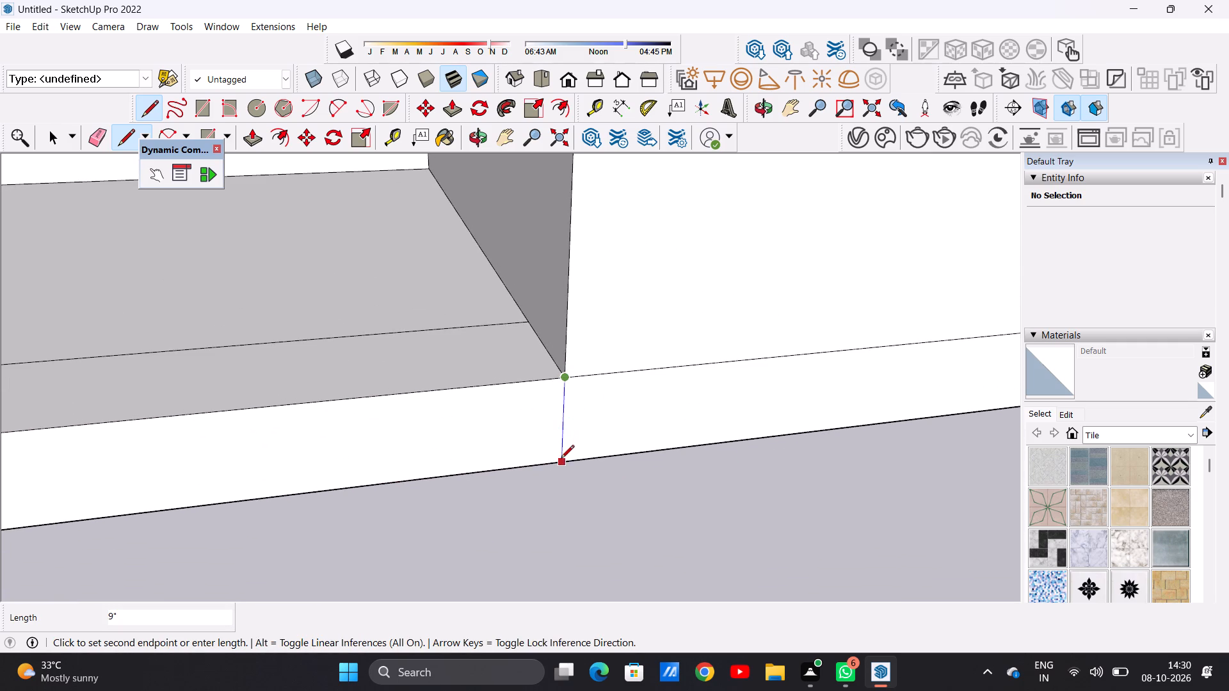
pyautogui.click(561, 459)
# Draw matching 9" vertical lines down the slab's front face from both front corners of the right window bay.
pyautogui.scroll(-18, 529, 500)
pyautogui.scroll(7, 747, 489)
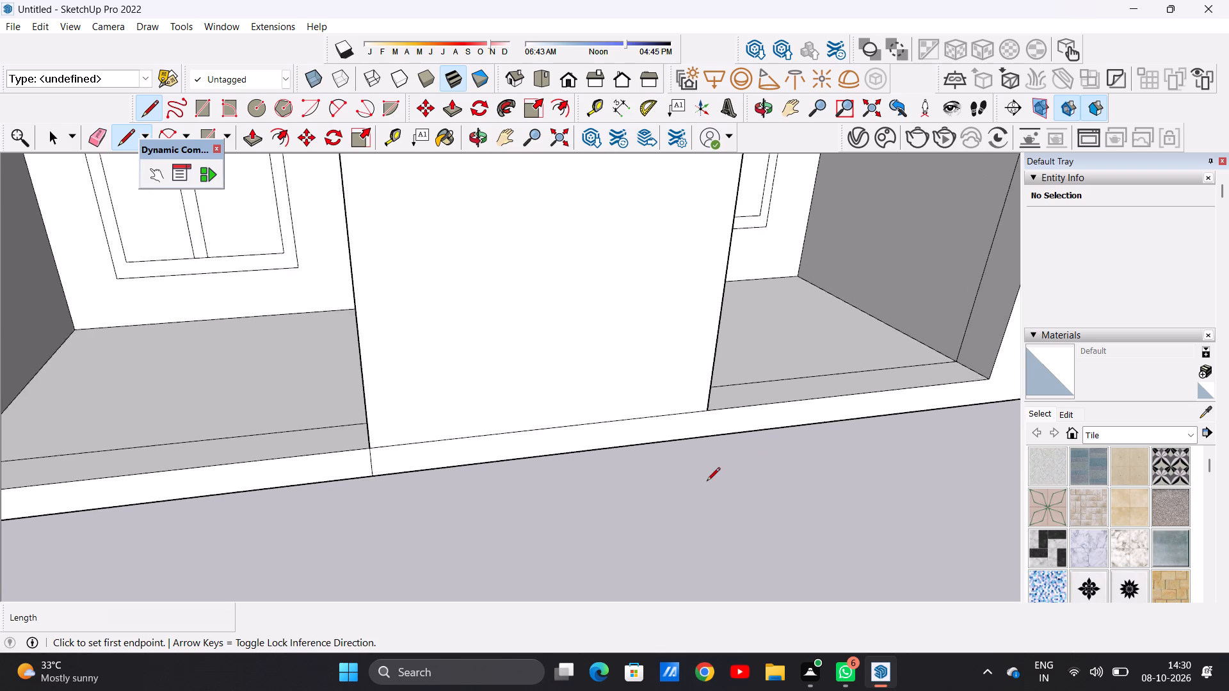
pyautogui.scroll(11, 707, 482)
pyautogui.click(711, 301)
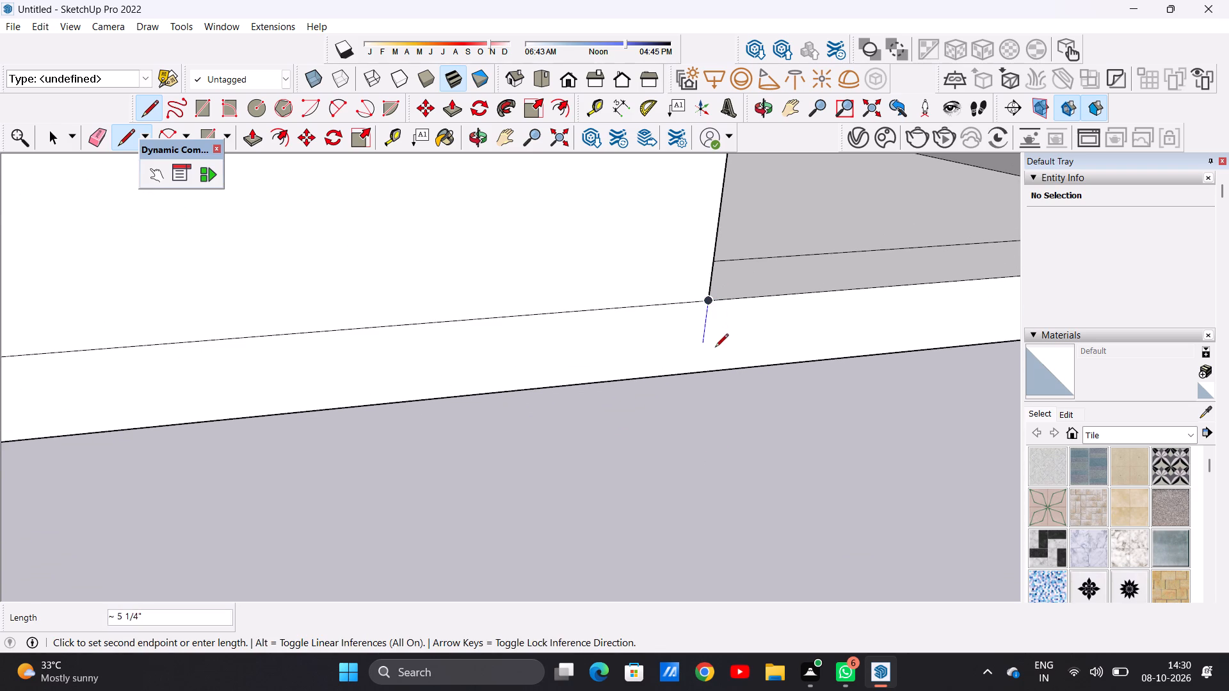
pyautogui.click(702, 374)
pyautogui.scroll(-15, 704, 461)
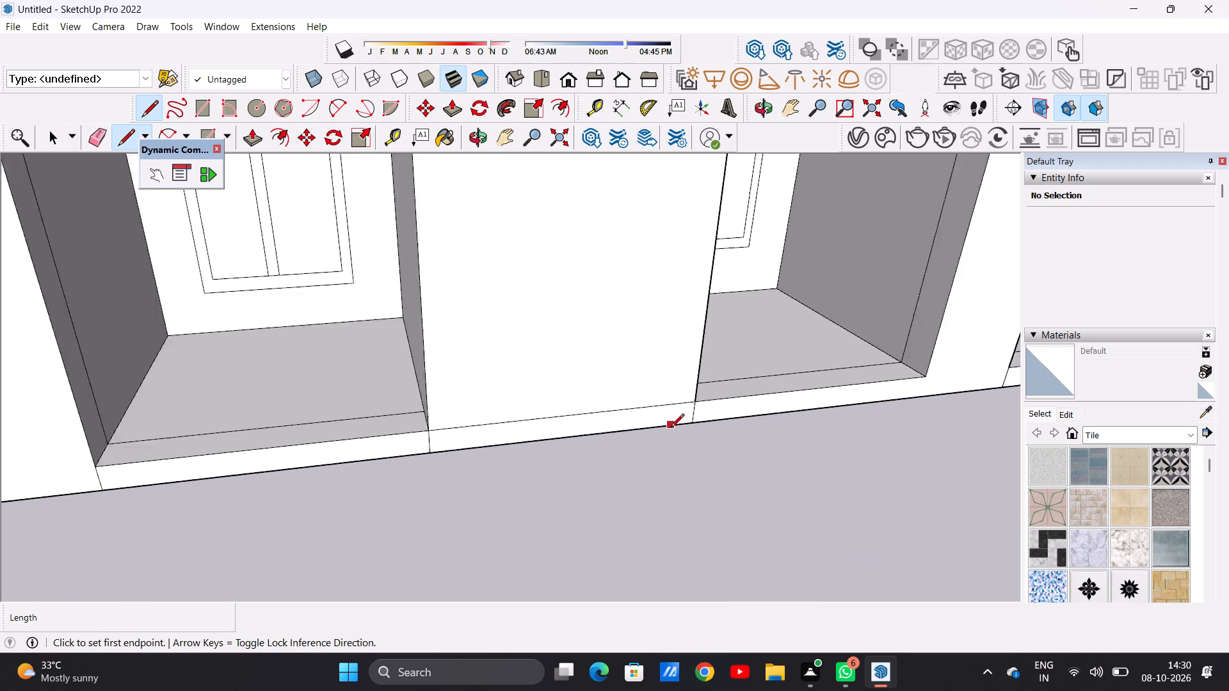
pyautogui.scroll(-6, 671, 428)
pyautogui.scroll(16, 837, 392)
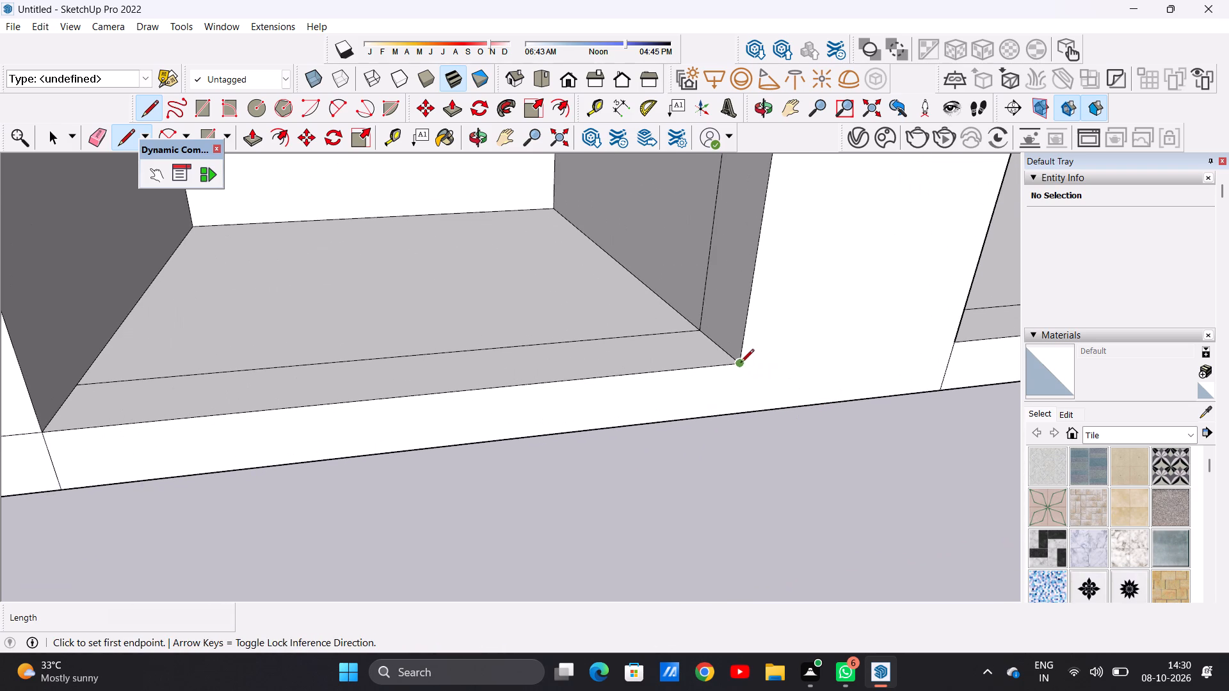
pyautogui.click(743, 363)
pyautogui.click(737, 413)
pyautogui.press('space')
pyautogui.scroll(-6, 751, 495)
pyautogui.scroll(1, 763, 468)
pyautogui.scroll(-12, 764, 464)
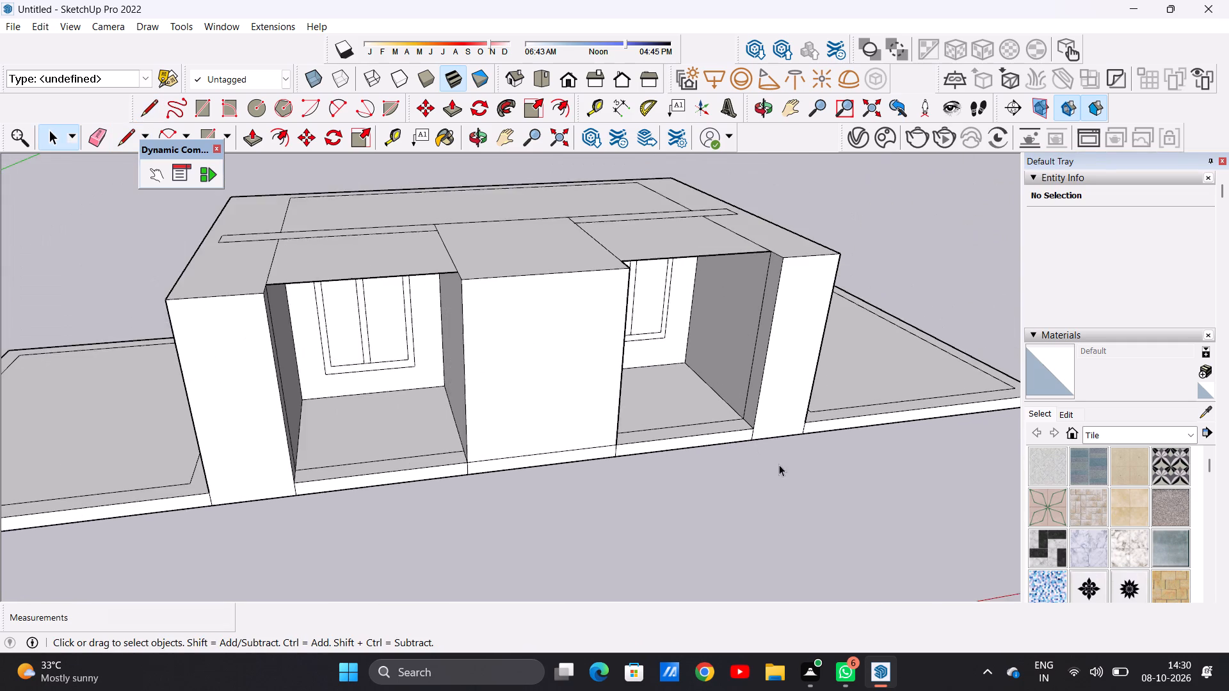
# Push/Pull the front face of the left side wall forward by 1' 9 7/8".
pyautogui.moveTo(779, 465); pyautogui.dragTo(888, 421, button='middle')
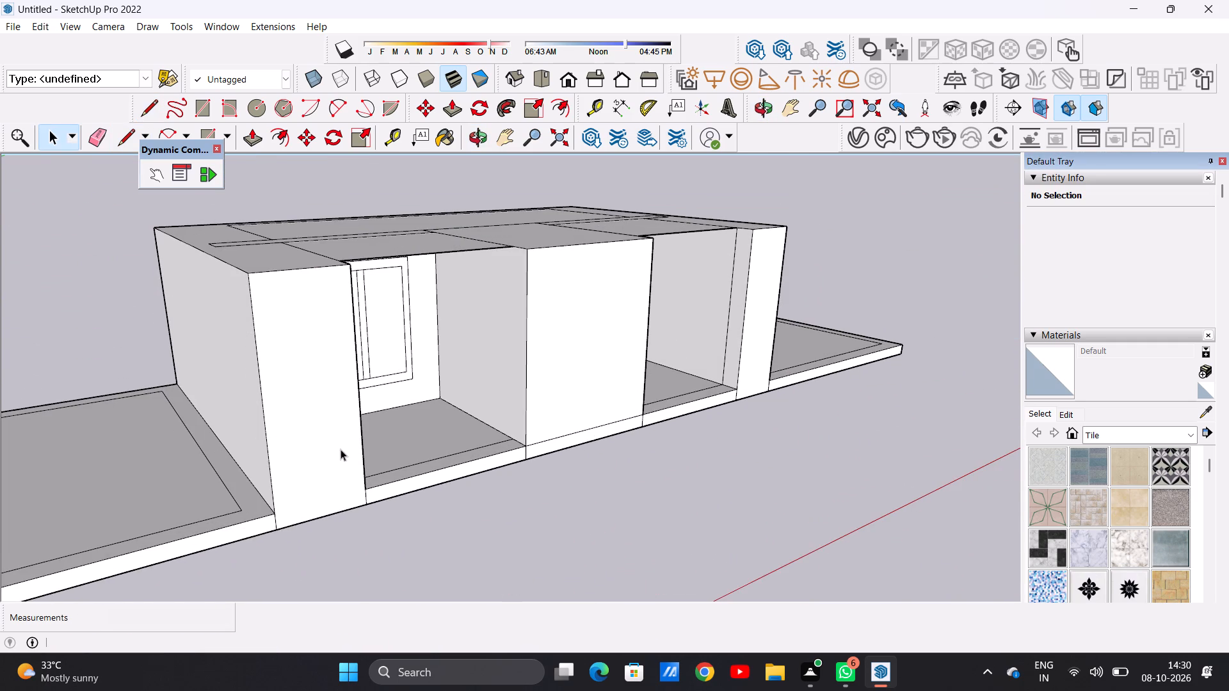
pyautogui.scroll(5, 341, 449)
pyautogui.press('p')
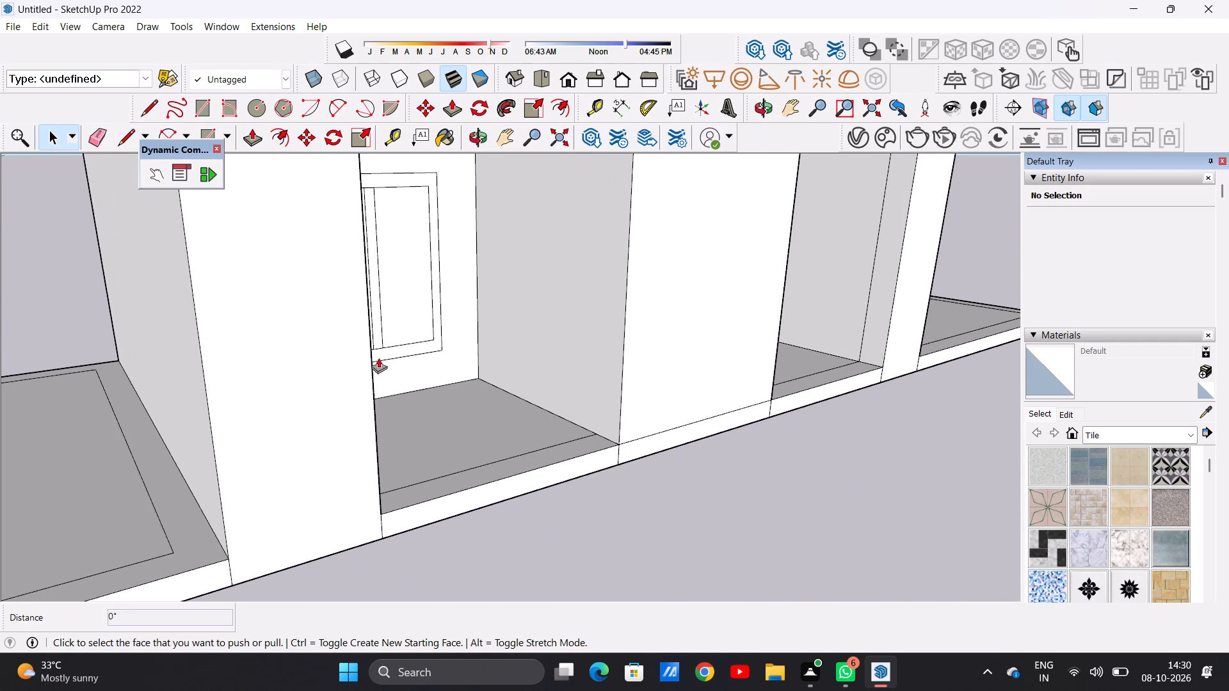
pyautogui.click(294, 401)
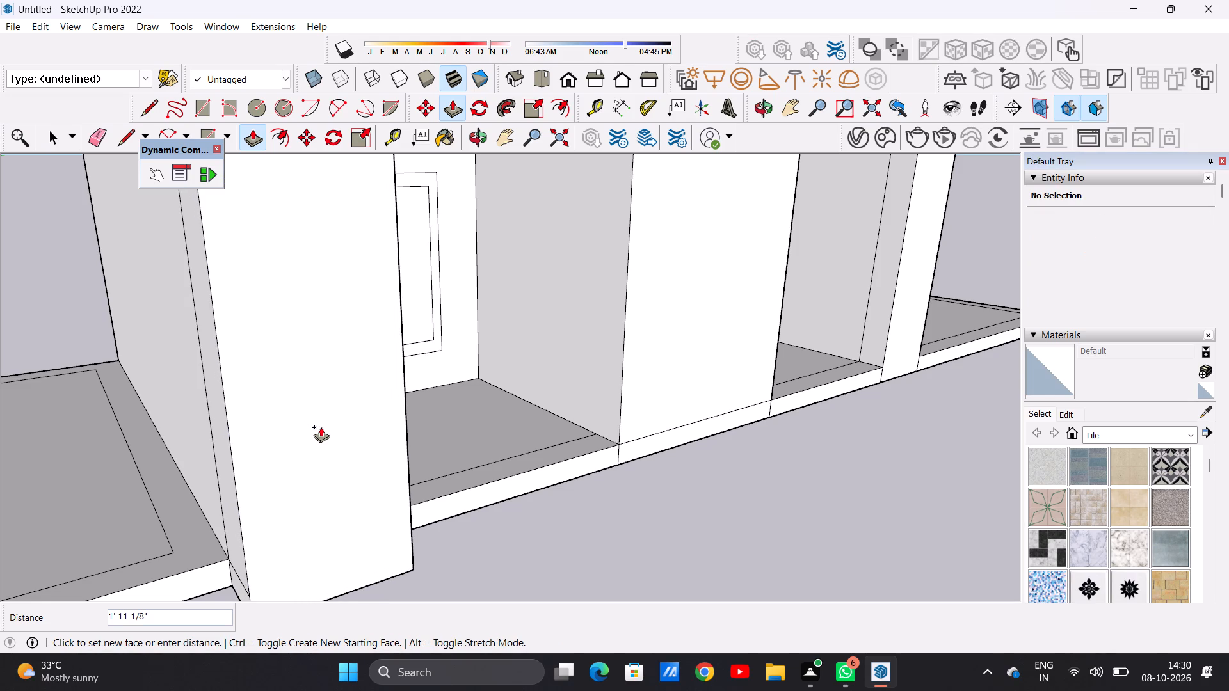
pyautogui.click(321, 424)
pyautogui.scroll(-11, 340, 476)
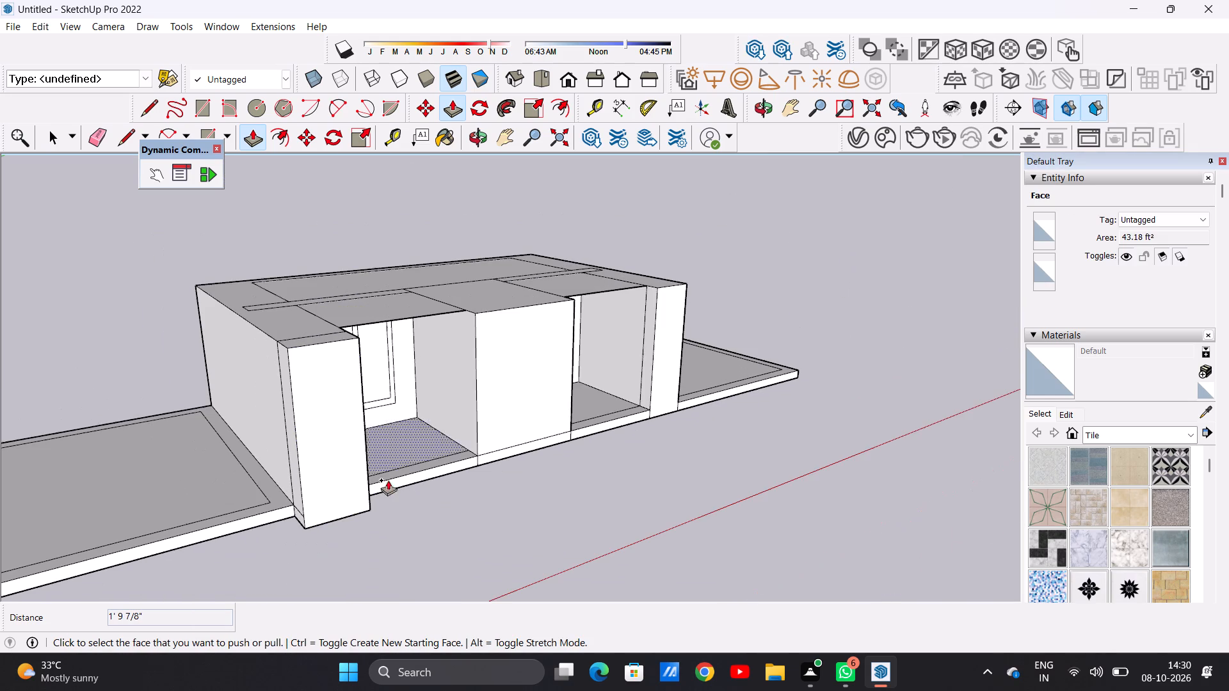
# Push/Pull the centre wall's front face forward 1' 9 7/8", flush with the left side wall's front.
pyautogui.moveTo(540, 491); pyautogui.dragTo(438, 498, button='middle')
pyautogui.scroll(4, 455, 376)
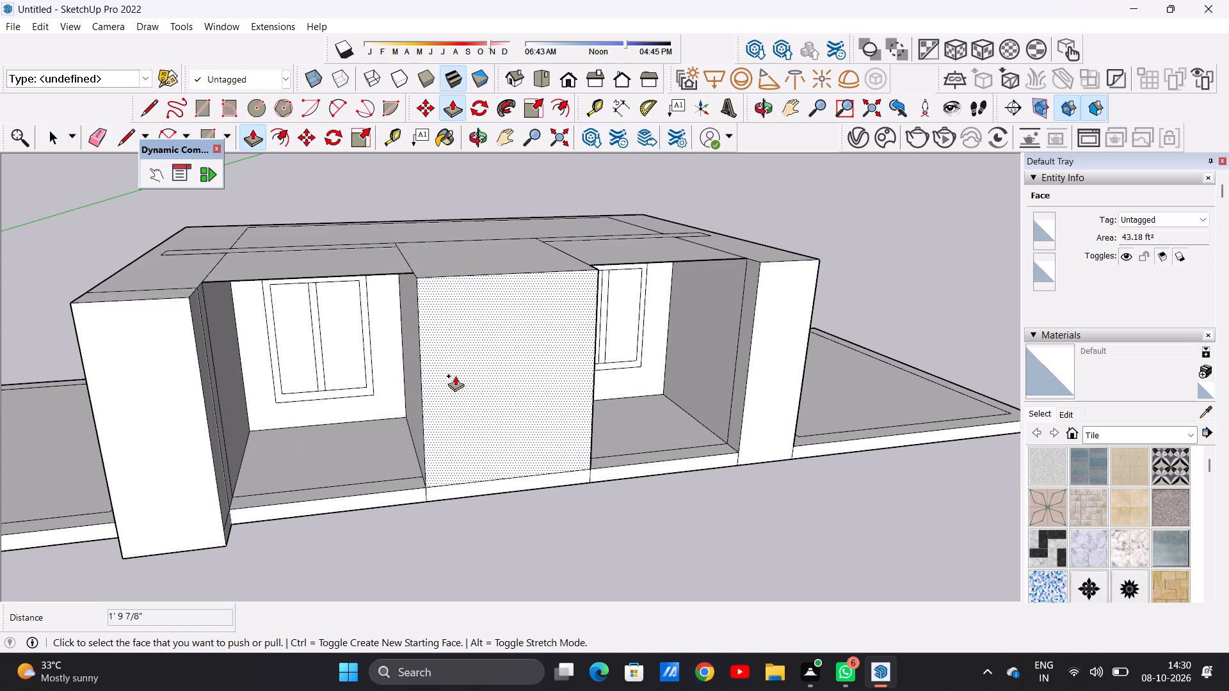
pyautogui.click(455, 376)
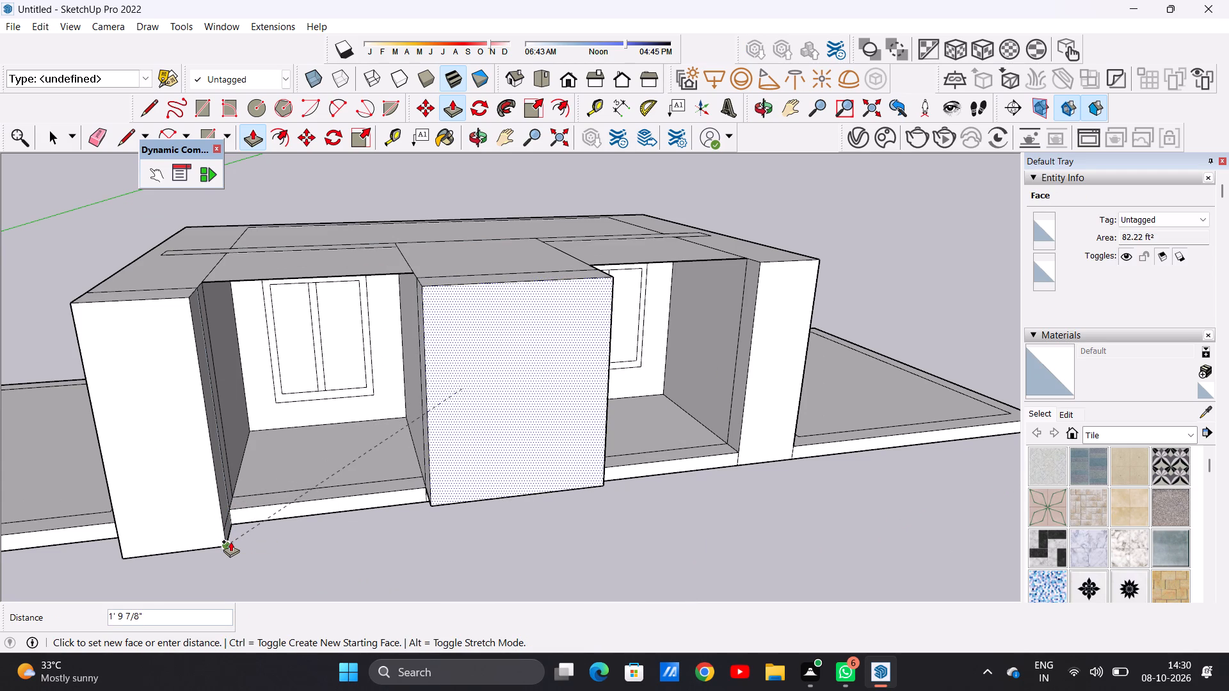
pyautogui.click(230, 541)
# Push/Pull the right side wall's front face forward 1' 9 7/8", flush with the centre wall's front.
pyautogui.scroll(-6, 359, 468)
pyautogui.moveTo(601, 504); pyautogui.dragTo(532, 519, button='middle')
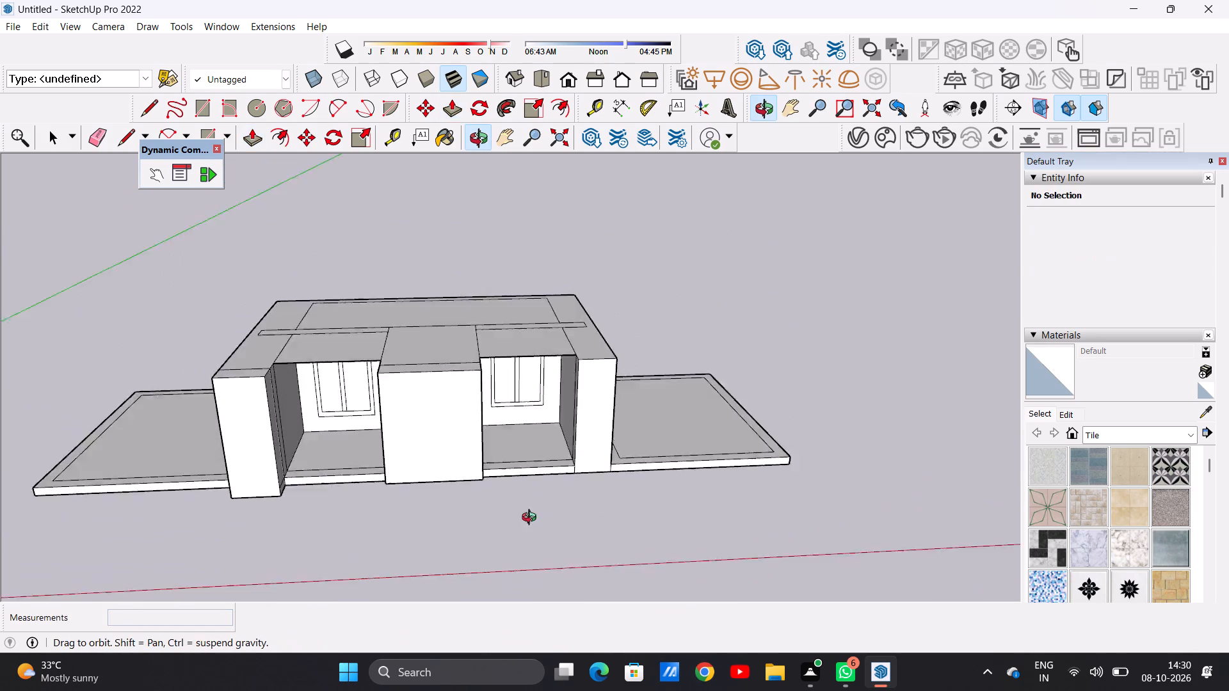
pyautogui.moveTo(532, 519); pyautogui.dragTo(505, 523, button='middle')
pyautogui.scroll(6, 570, 404)
pyautogui.scroll(-1, 571, 404)
pyautogui.scroll(1, 571, 404)
pyautogui.click(571, 404)
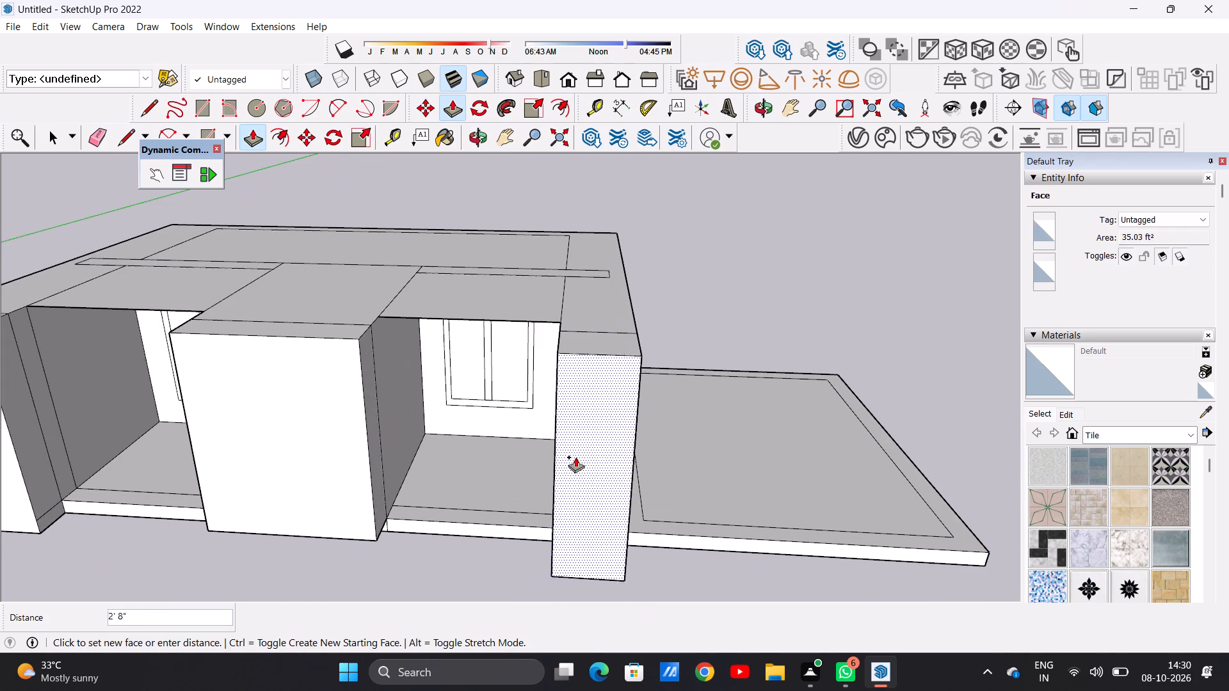
pyautogui.click(381, 537)
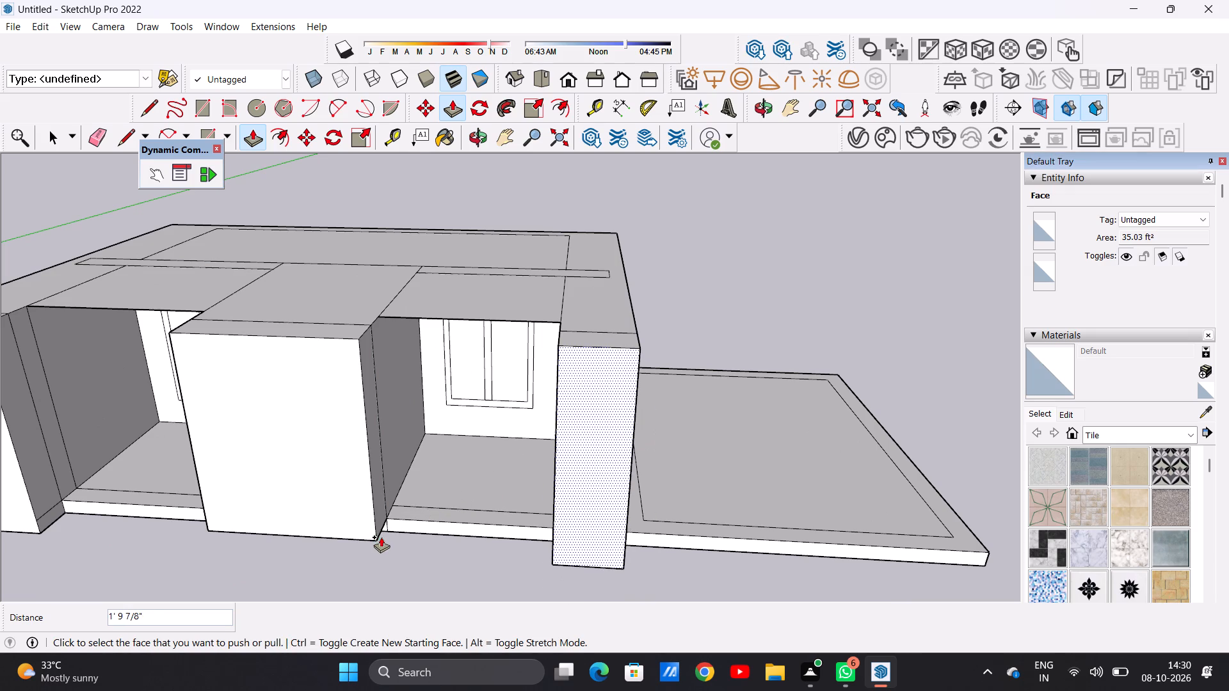
pyautogui.press('space')
# Examine the three projecting front walls and the block's top face from the front and above.
pyautogui.scroll(-10, 527, 542)
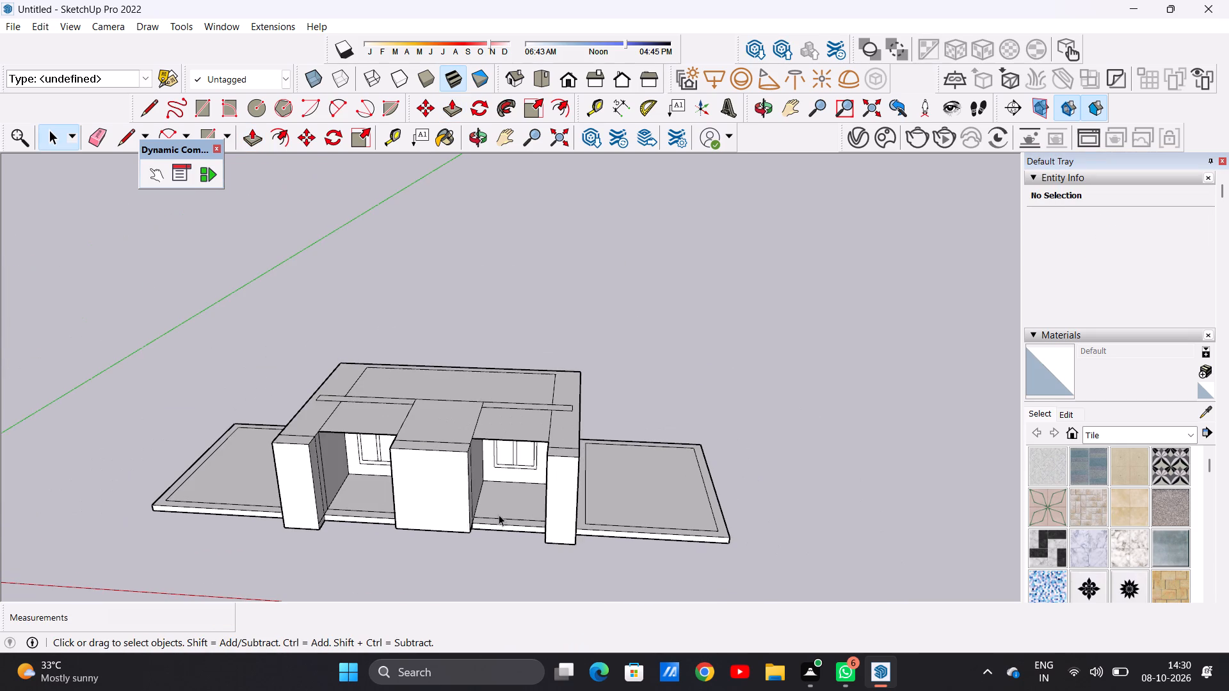
pyautogui.moveTo(498, 514); pyautogui.dragTo(488, 390, button='middle')
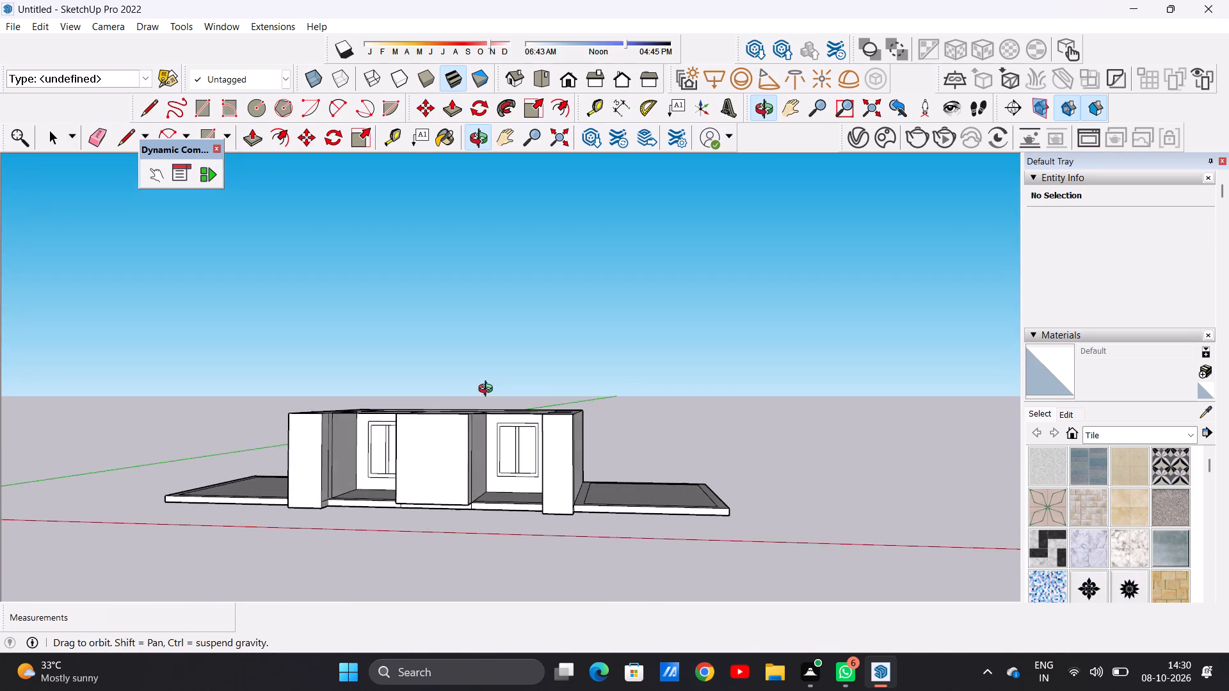
pyautogui.moveTo(488, 390); pyautogui.dragTo(511, 438, button='middle')
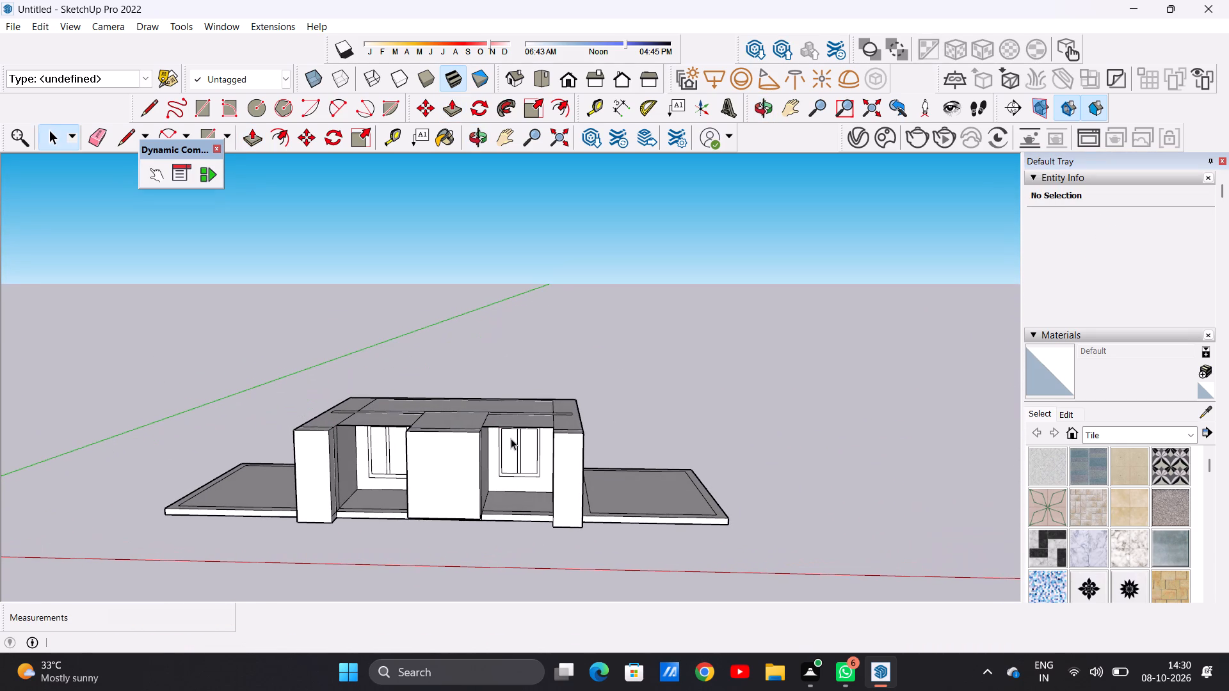
pyautogui.scroll(-3, 515, 465)
pyautogui.moveTo(478, 445); pyautogui.dragTo(482, 560, button='middle')
pyautogui.scroll(10, 444, 448)
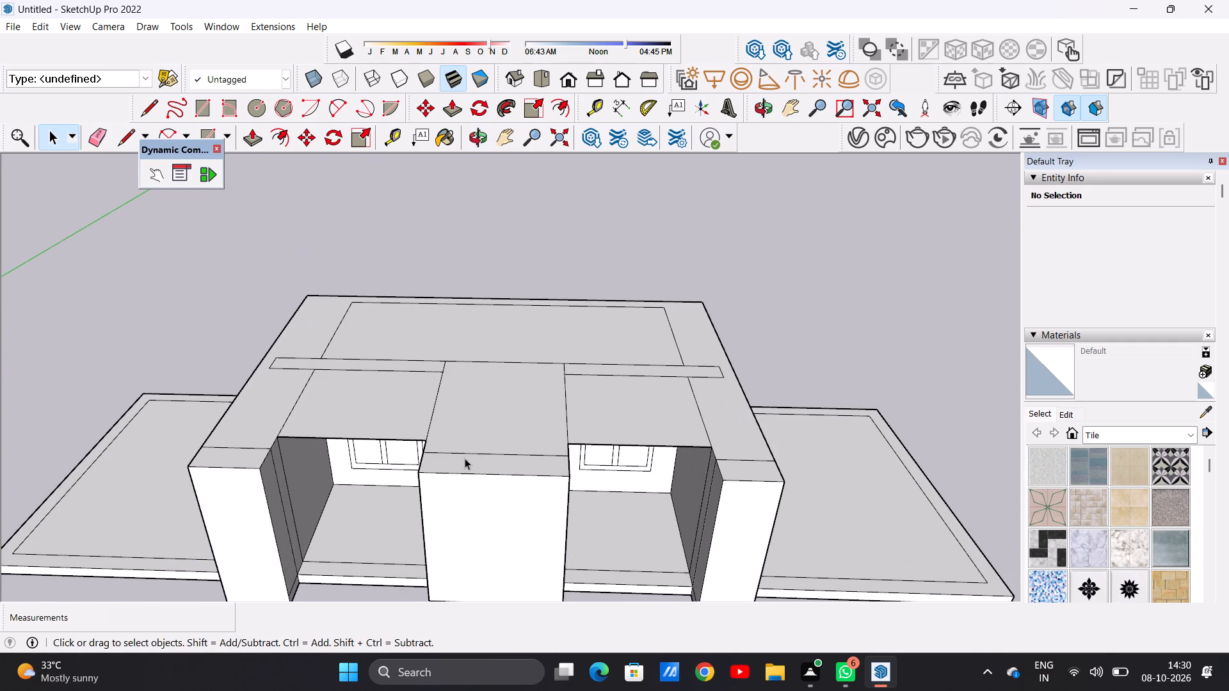
pyautogui.scroll(-4, 483, 443)
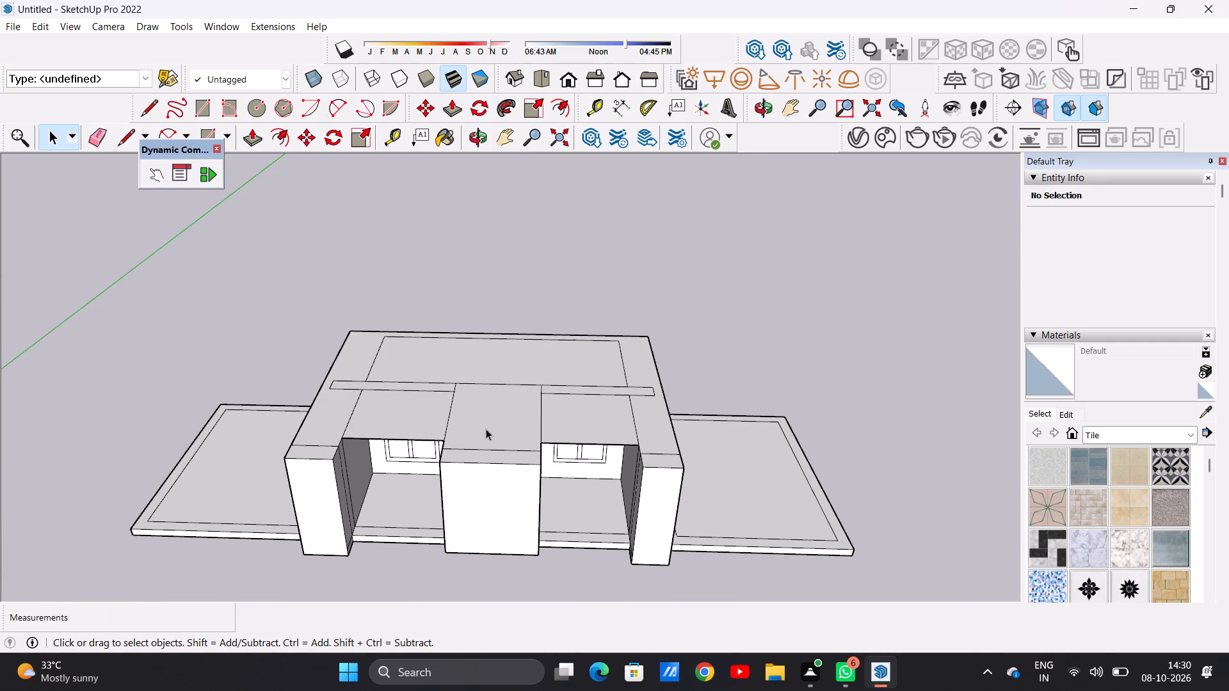
# Examine the outlines on the block's top face around the left, centre and right front walls.
pyautogui.moveTo(391, 460); pyautogui.dragTo(397, 507, button='middle')
pyautogui.scroll(5, 435, 488)
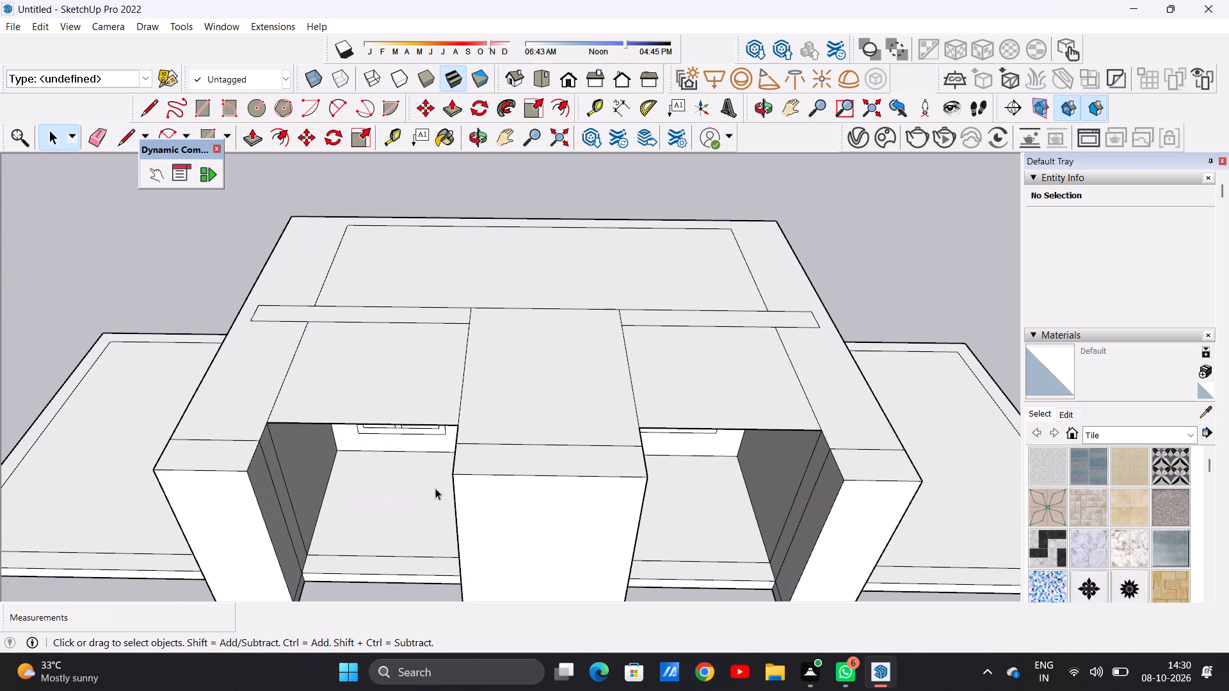
pyautogui.scroll(1, 490, 421)
pyautogui.scroll(-1, 490, 421)
pyautogui.scroll(2, 490, 421)
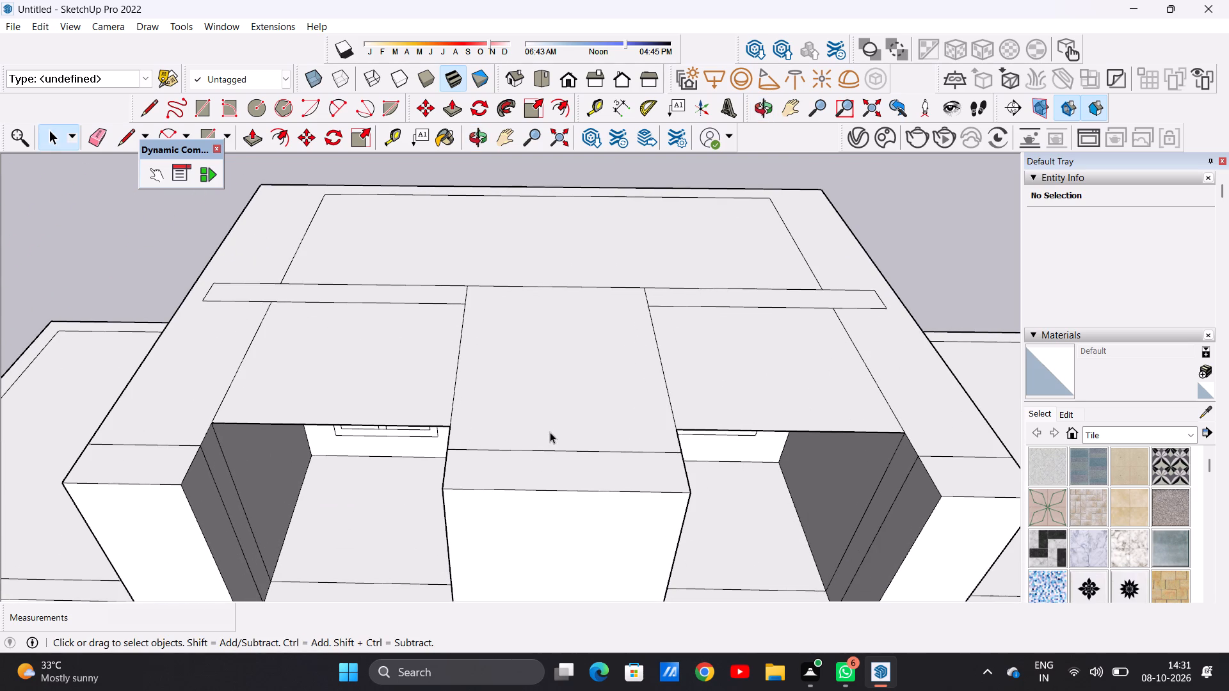
pyautogui.scroll(-1, 544, 425)
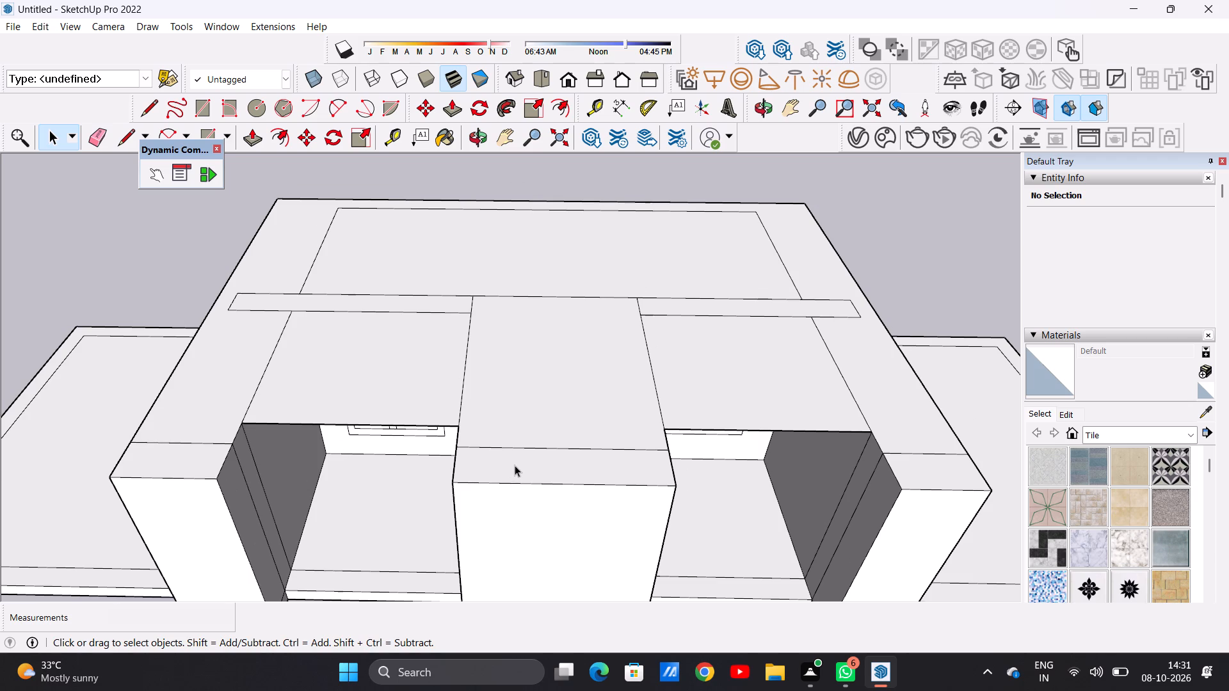
pyautogui.scroll(4, 281, 446)
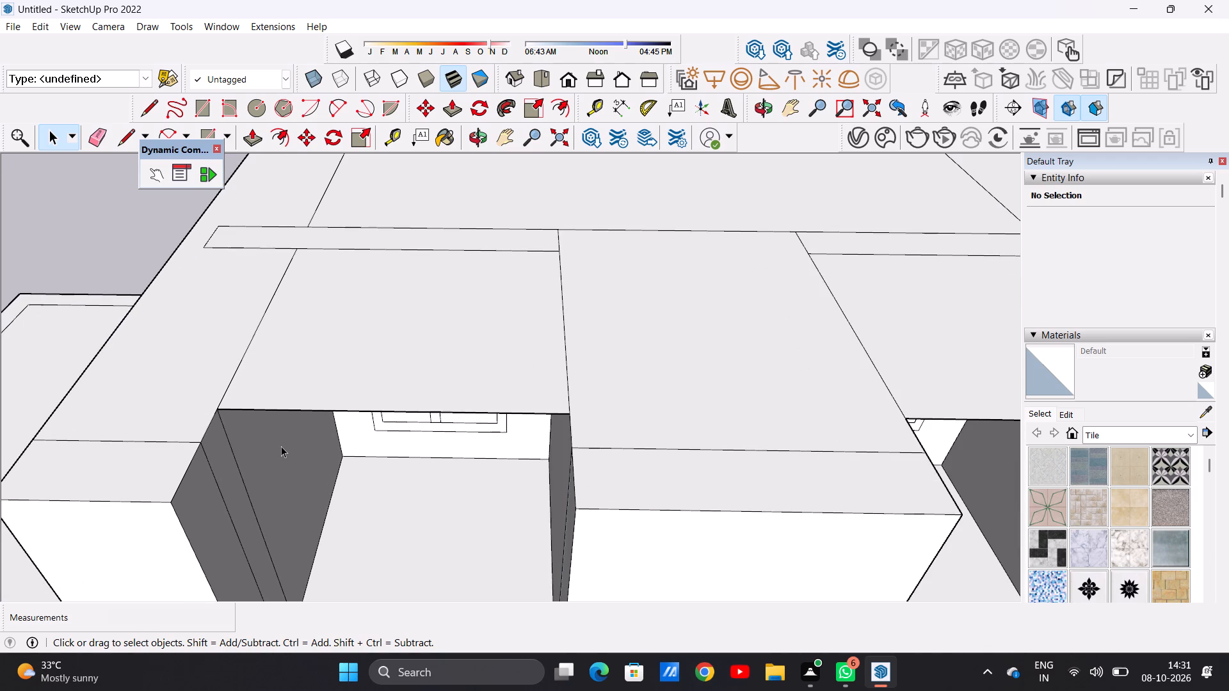
pyautogui.scroll(2, 195, 425)
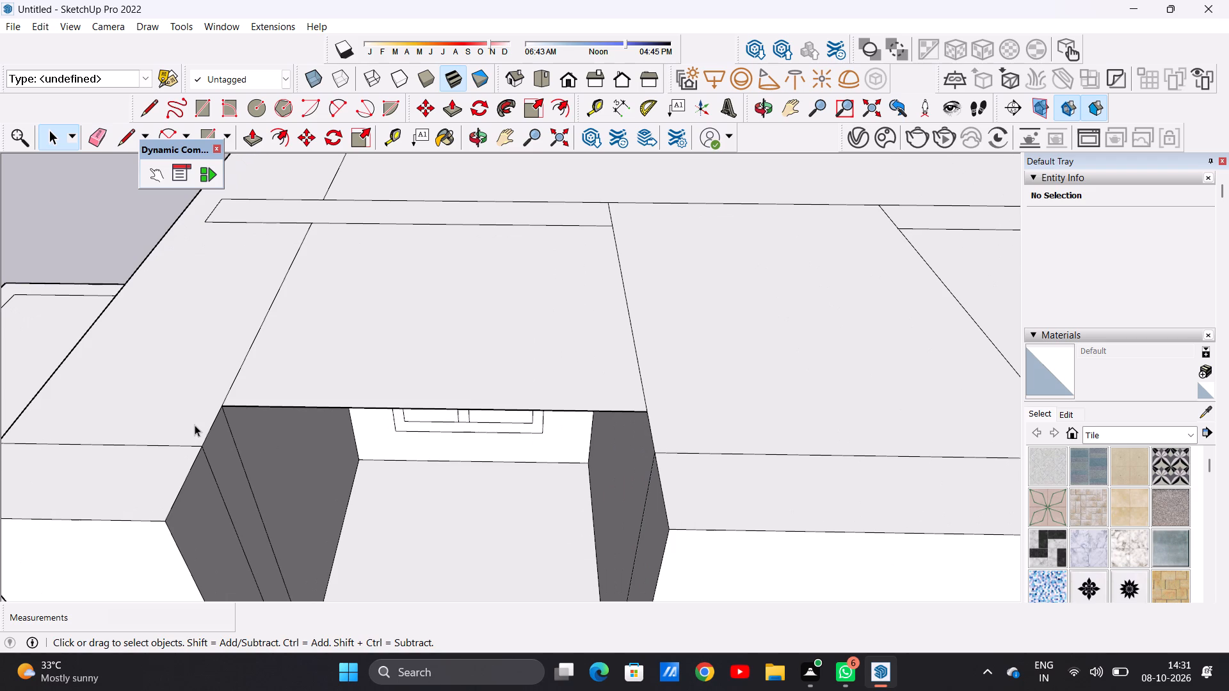
pyautogui.scroll(-8, 236, 422)
# Push/Pull the large rectangle at the rear of the block's top face up 1' as a roof slab.
pyautogui.moveTo(189, 361); pyautogui.dragTo(641, 377, button='middle')
pyautogui.scroll(1, 362, 461)
pyautogui.scroll(-1, 362, 461)
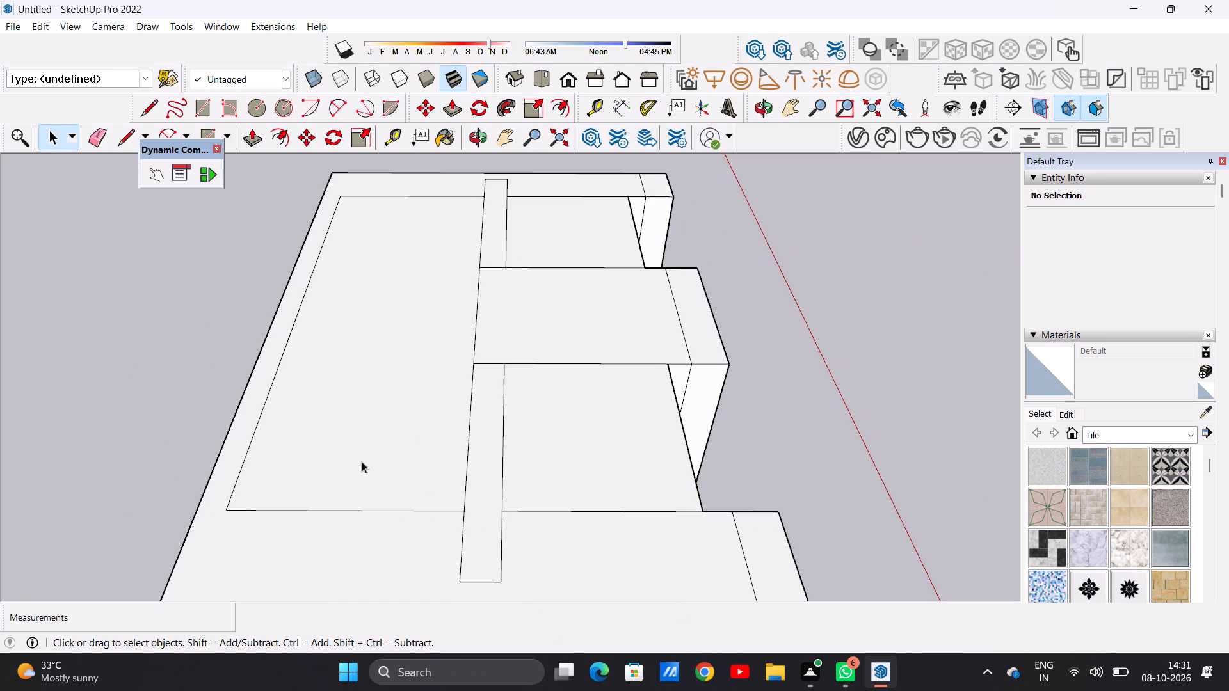
pyautogui.press('p')
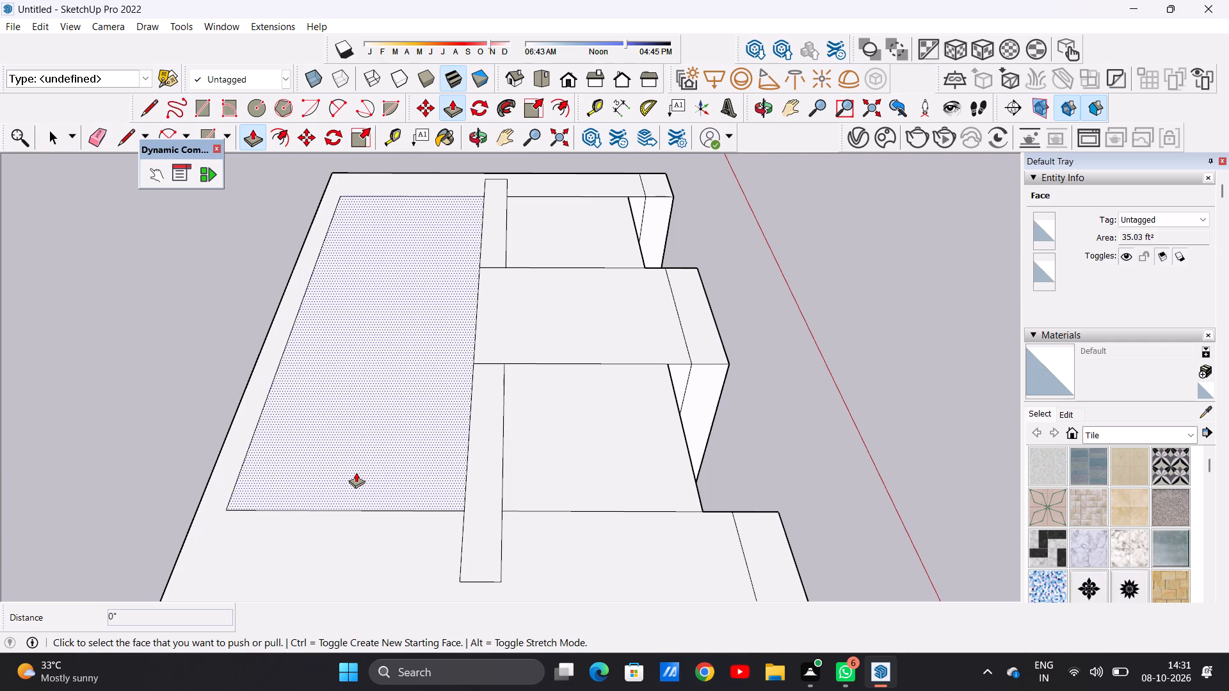
pyautogui.click(356, 472)
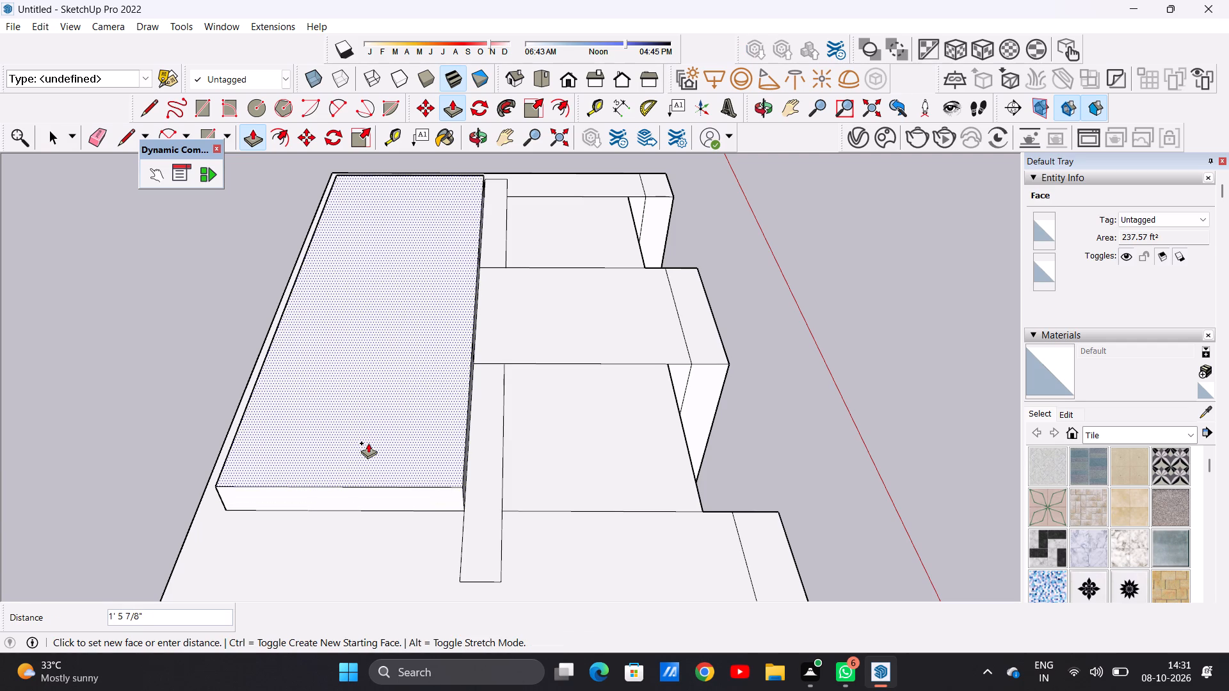
pyautogui.write("1'")
pyautogui.press('Return')
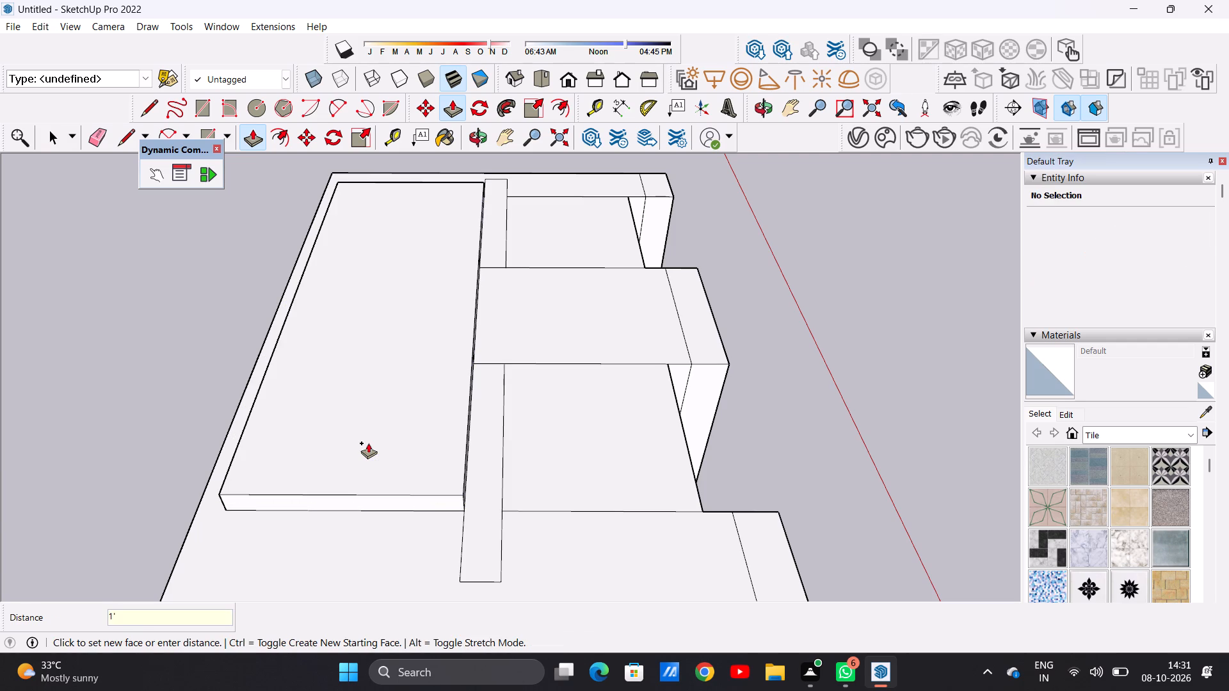
# Erase the two short vertical lines dividing the front face of the raised roof slab.
pyautogui.scroll(-2, 369, 459)
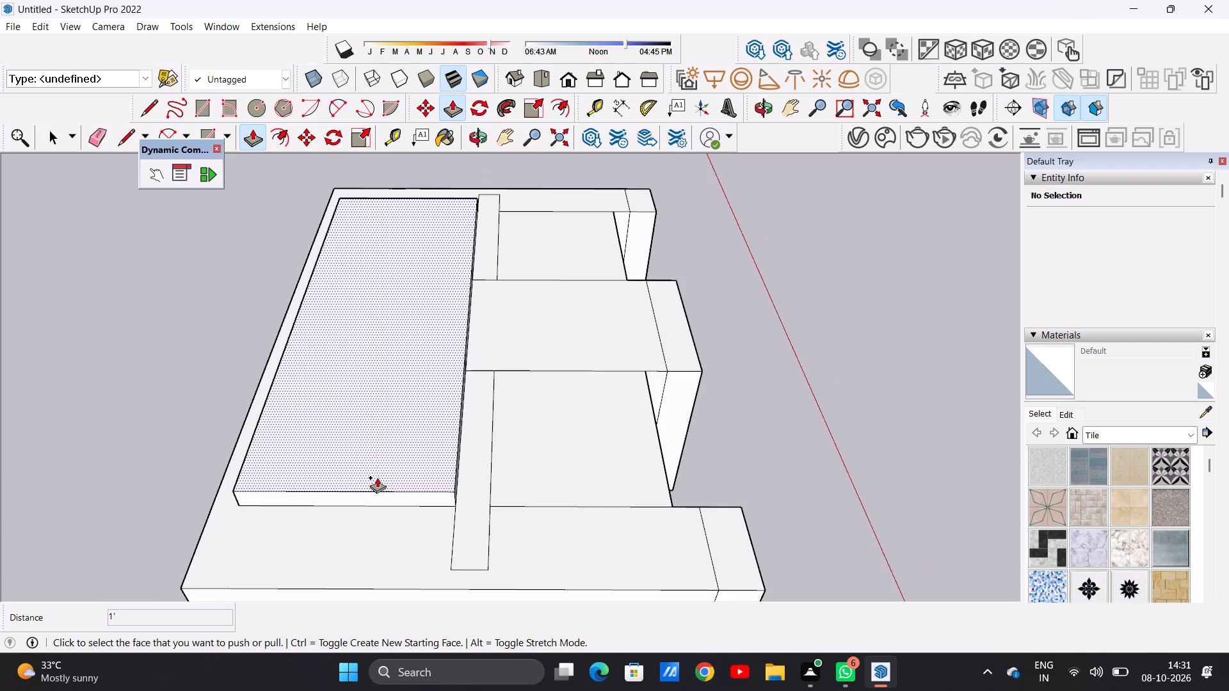
pyautogui.moveTo(383, 499); pyautogui.dragTo(236, 411, button='middle')
pyautogui.scroll(1, 305, 353)
pyautogui.scroll(-1, 305, 353)
pyautogui.scroll(2, 305, 353)
pyautogui.moveTo(396, 417); pyautogui.dragTo(219, 411, button='middle')
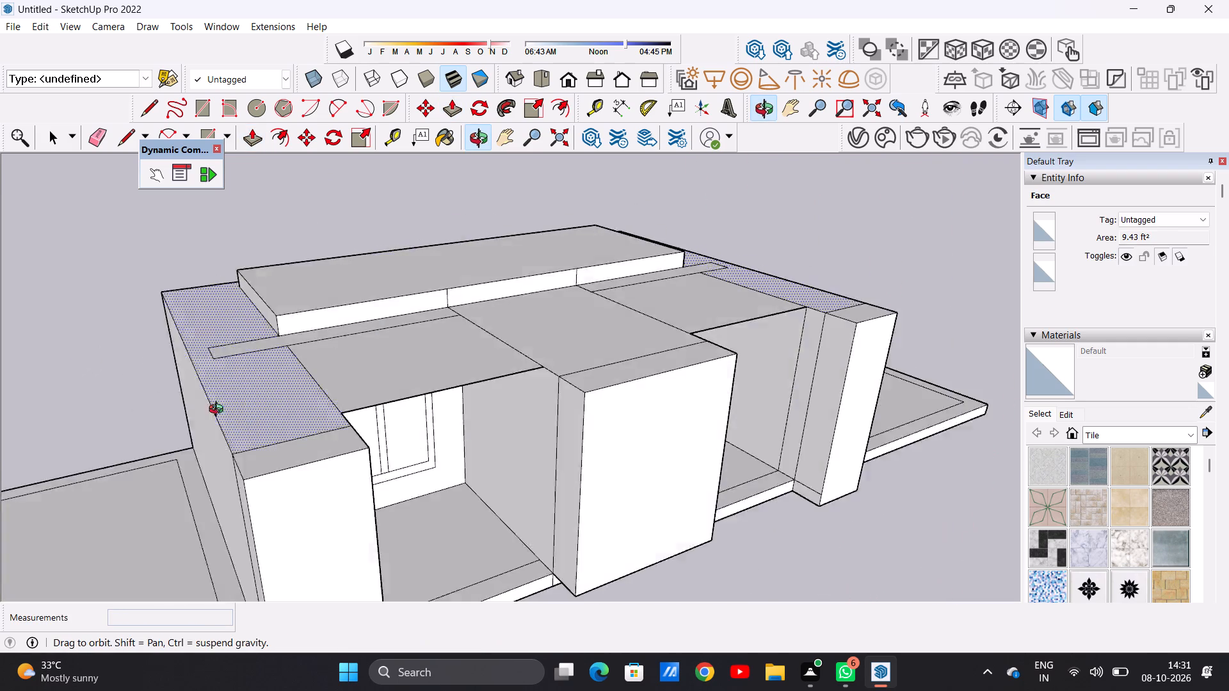
pyautogui.moveTo(219, 411); pyautogui.dragTo(188, 424, button='middle')
pyautogui.scroll(6, 574, 290)
pyautogui.press('space')
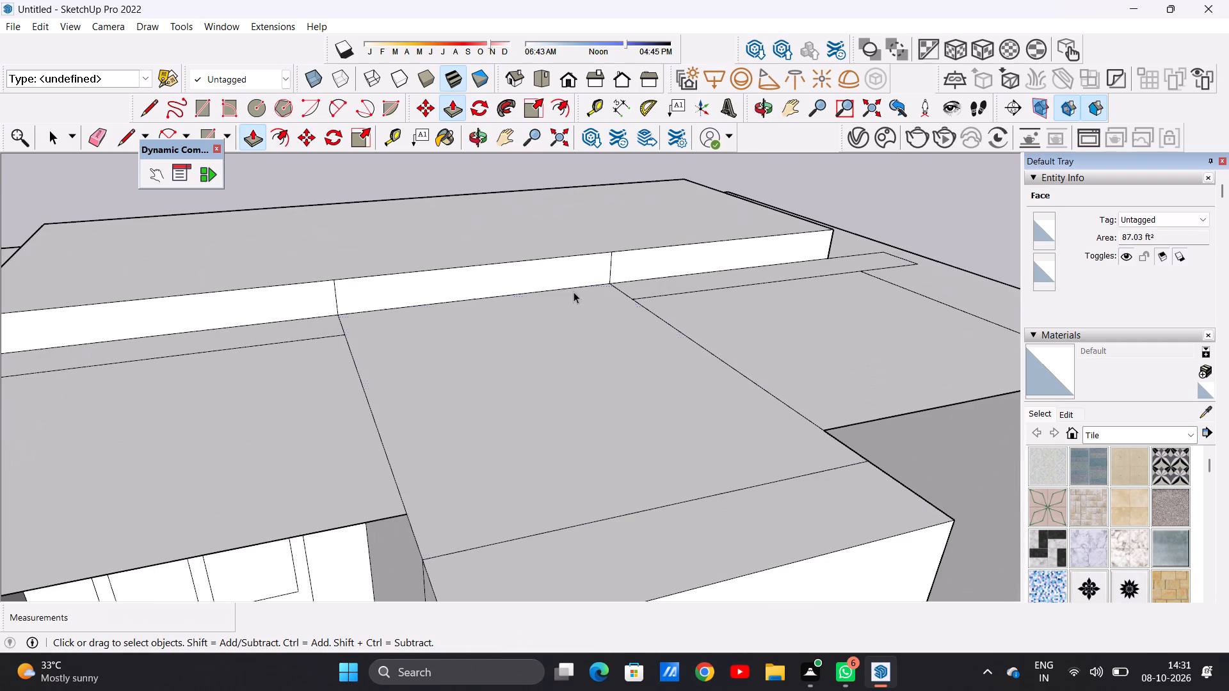
pyautogui.press('e')
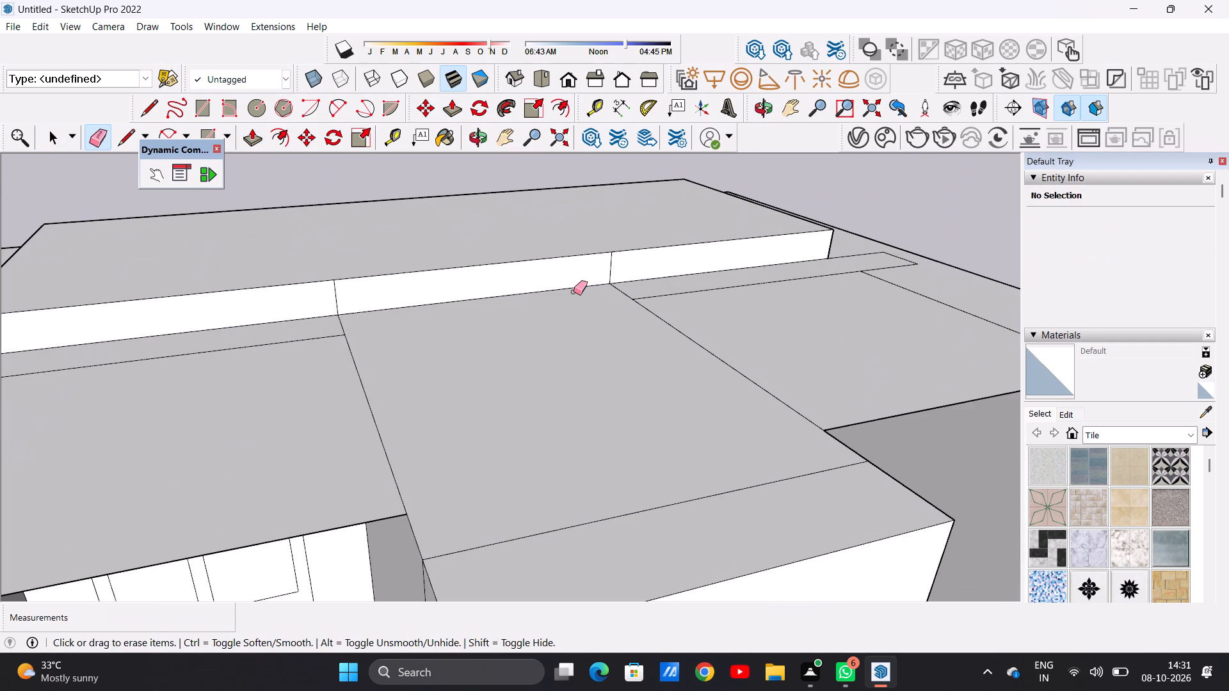
pyautogui.scroll(10, 341, 300)
pyautogui.moveTo(322, 293); pyautogui.dragTo(323, 293)
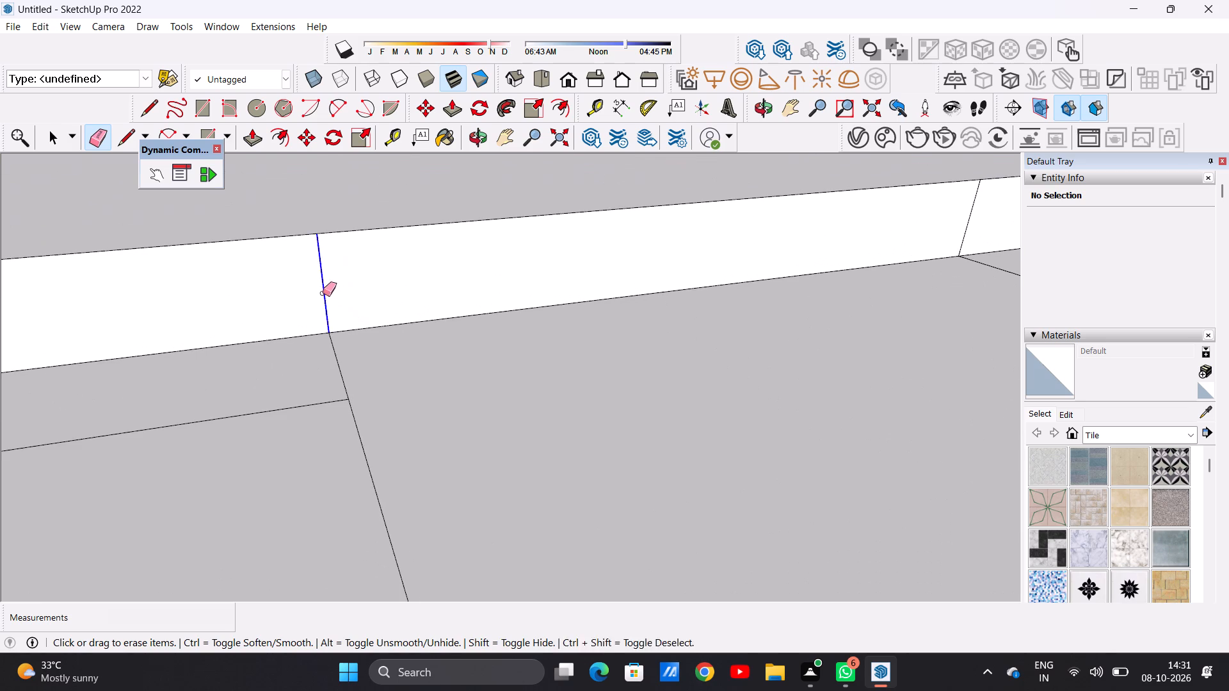
pyautogui.moveTo(323, 293); pyautogui.dragTo(328, 294)
pyautogui.scroll(-17, 333, 342)
pyautogui.scroll(13, 579, 323)
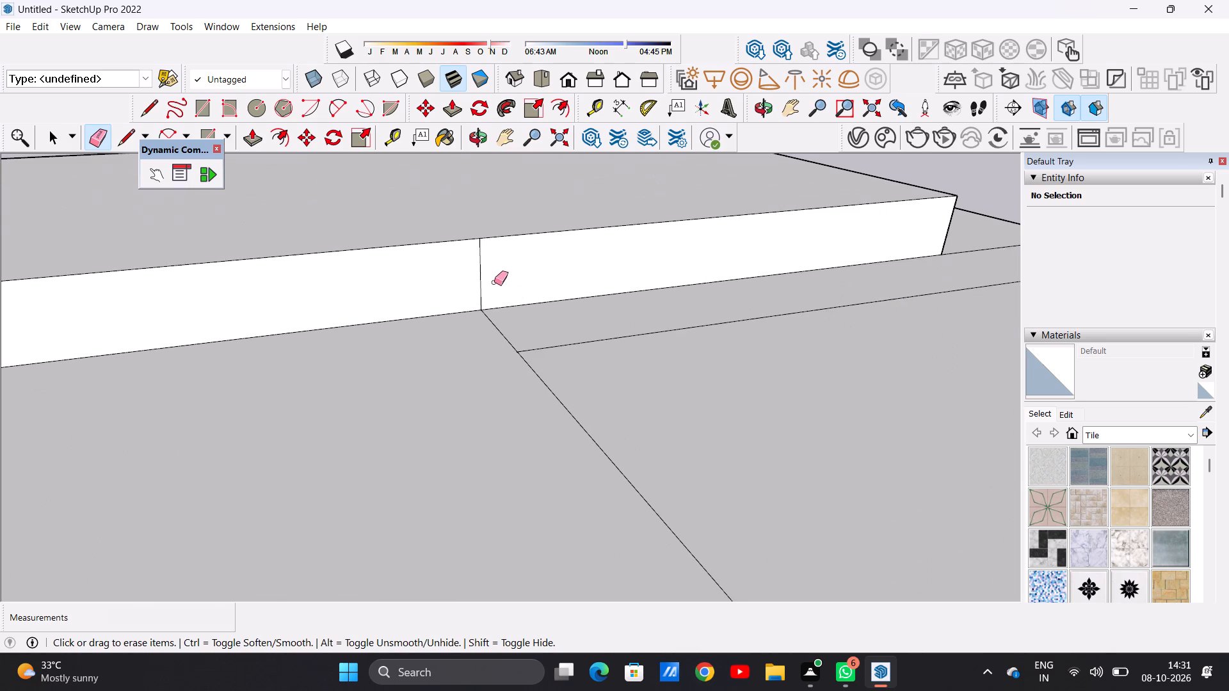
pyautogui.moveTo(476, 280); pyautogui.dragTo(486, 280)
pyautogui.scroll(-20, 565, 310)
# Push/Pull the roof slab's front face forward about 10' 7", to the seam line on top of the left side wall.
pyautogui.moveTo(282, 380); pyautogui.dragTo(394, 372, button='middle')
pyautogui.scroll(10, 426, 310)
pyautogui.press('space')
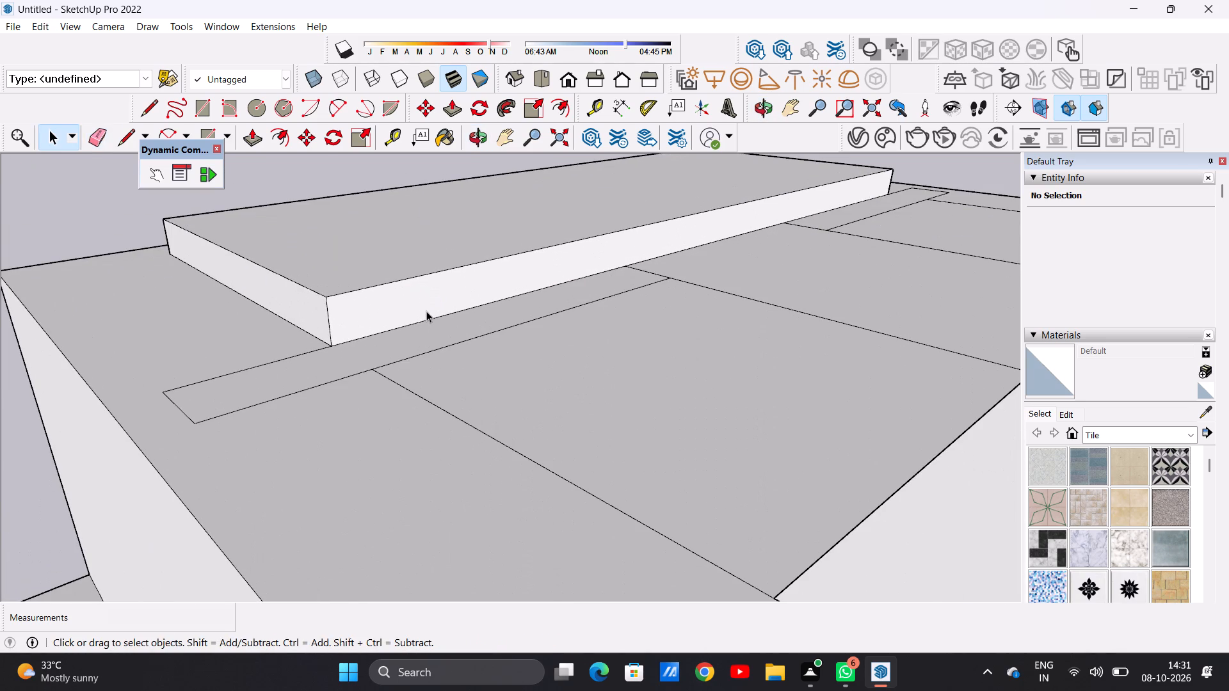
pyautogui.press('p')
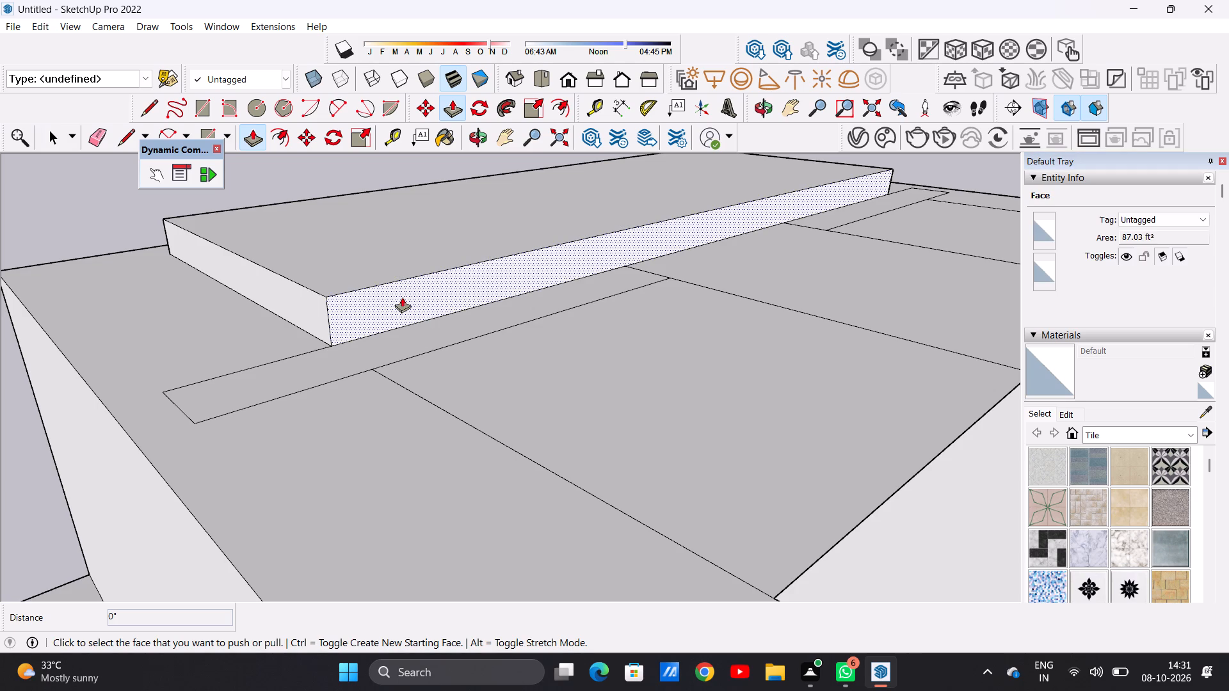
pyautogui.click(402, 297)
pyautogui.scroll(-10, 461, 311)
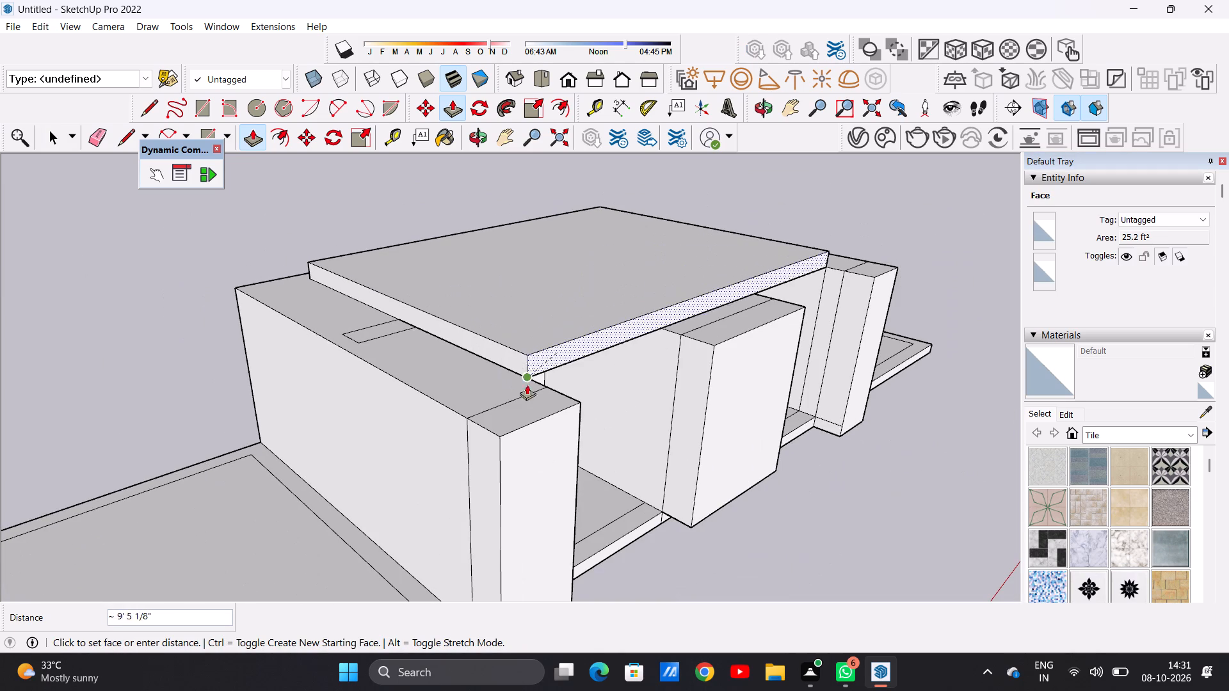
pyautogui.scroll(3, 543, 383)
pyautogui.scroll(-1, 543, 383)
pyautogui.scroll(8, 543, 383)
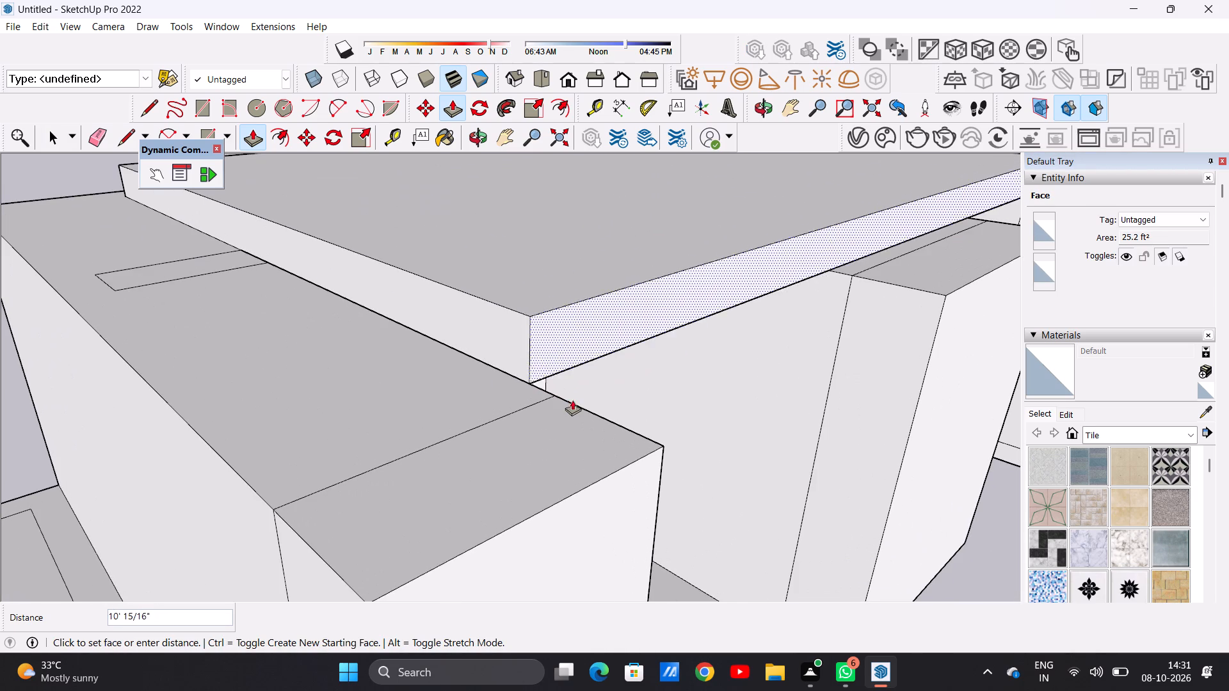
pyautogui.click(551, 393)
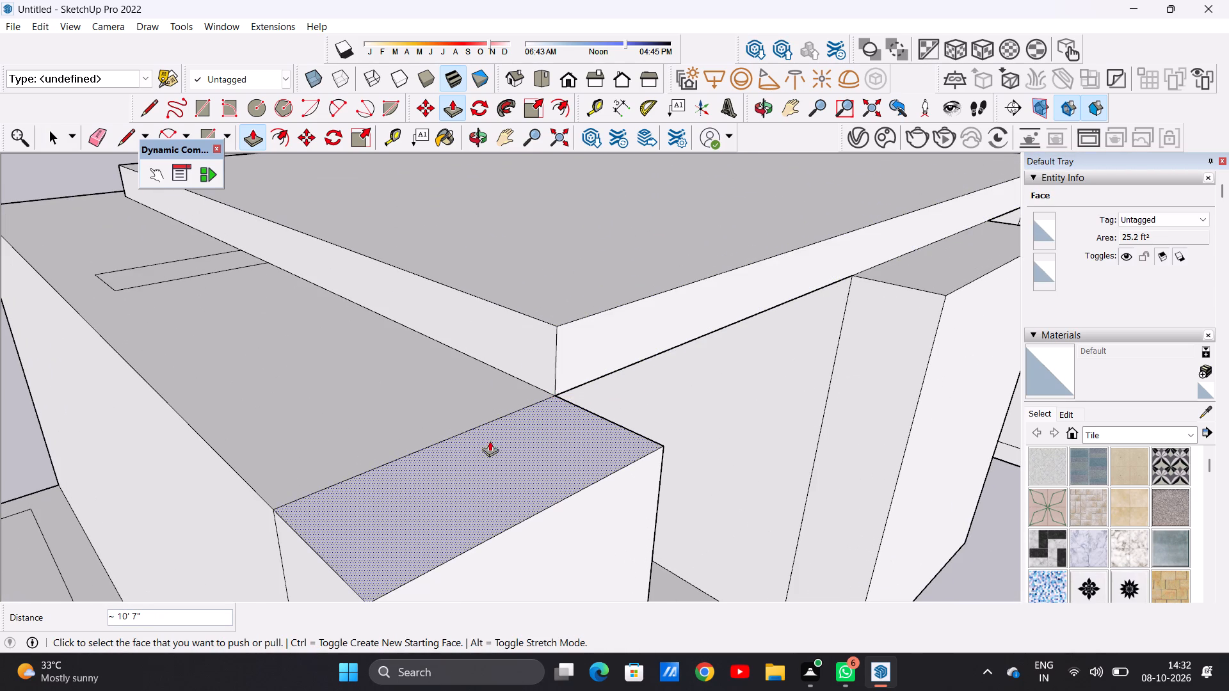
pyautogui.press('space')
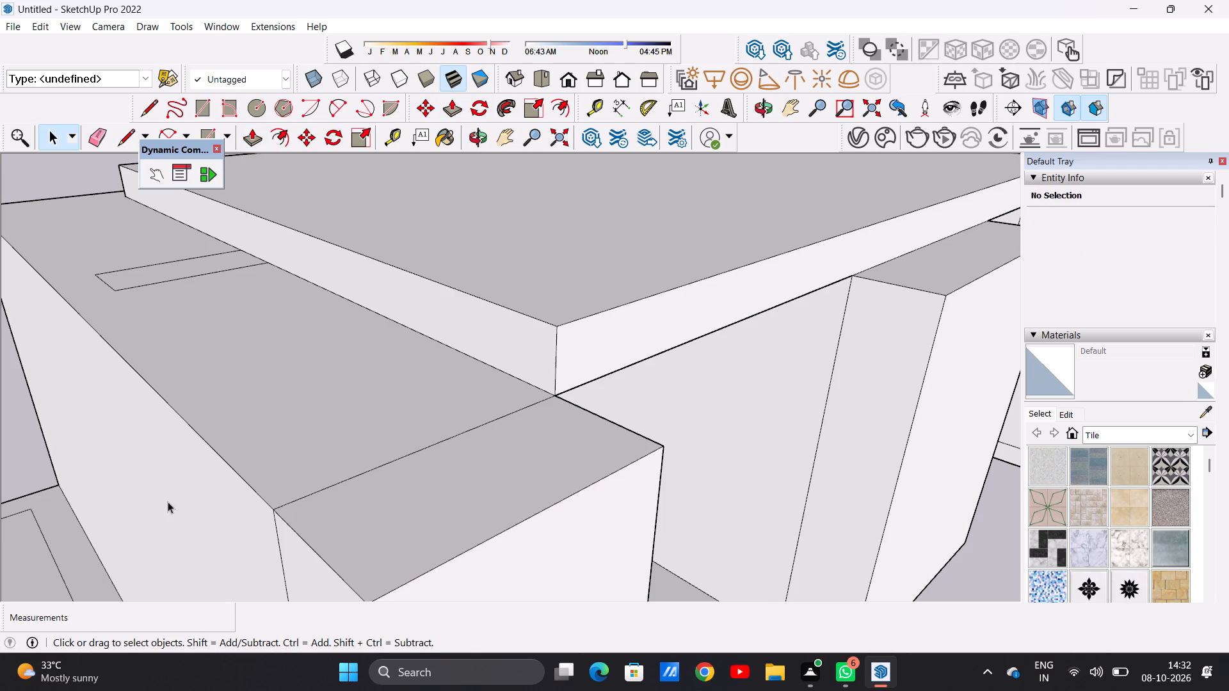
# Push/Pull the roof slab's left side face outward about 3' 1 3/4" over the left side wall.
pyautogui.scroll(-7, 322, 522)
pyautogui.moveTo(488, 539); pyautogui.dragTo(310, 345, button='middle')
pyautogui.moveTo(310, 345); pyautogui.dragTo(329, 409, button='middle')
pyautogui.scroll(-3, 356, 433)
pyautogui.moveTo(181, 457); pyautogui.dragTo(180, 457, button='middle')
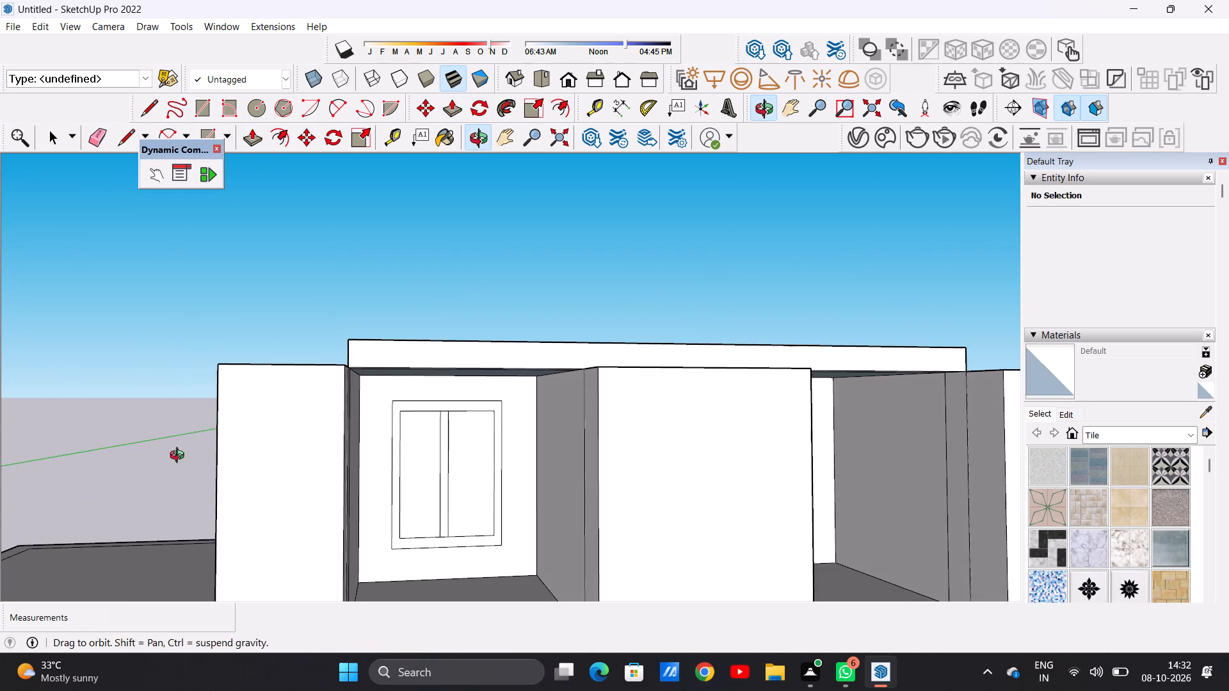
pyautogui.moveTo(180, 457); pyautogui.dragTo(142, 558, button='middle')
pyautogui.scroll(4, 299, 453)
pyautogui.scroll(-8, 308, 449)
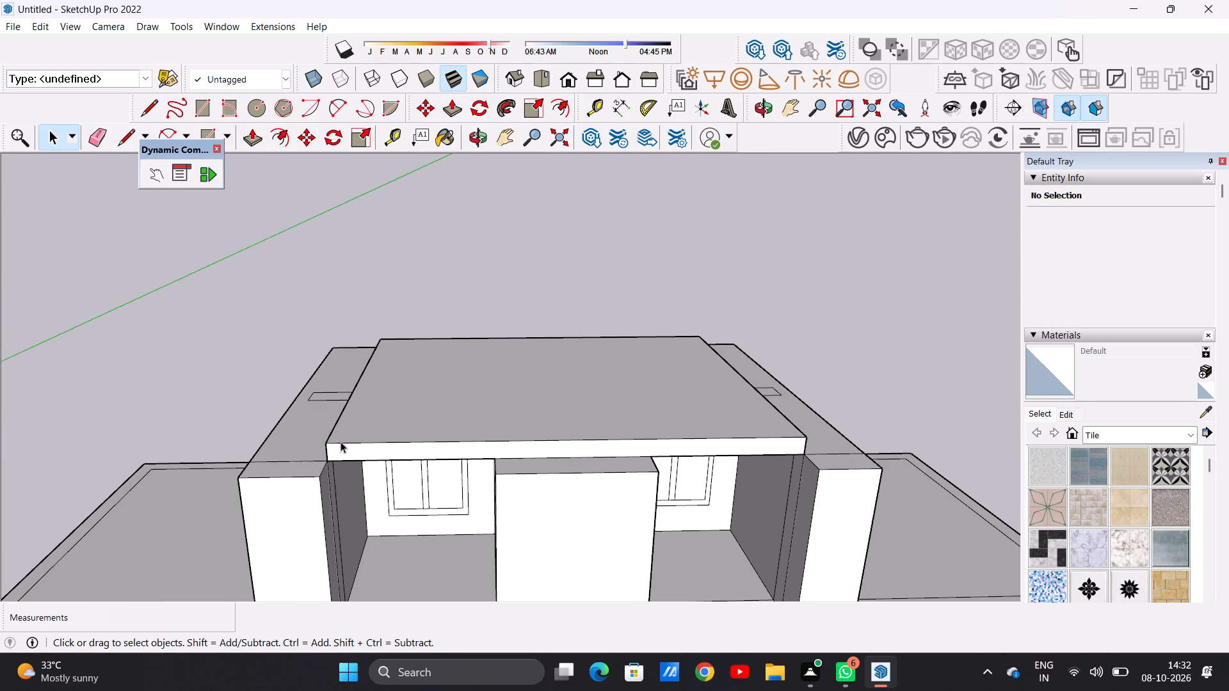
pyautogui.moveTo(284, 465); pyautogui.dragTo(403, 507, button='middle')
pyautogui.scroll(3, 414, 494)
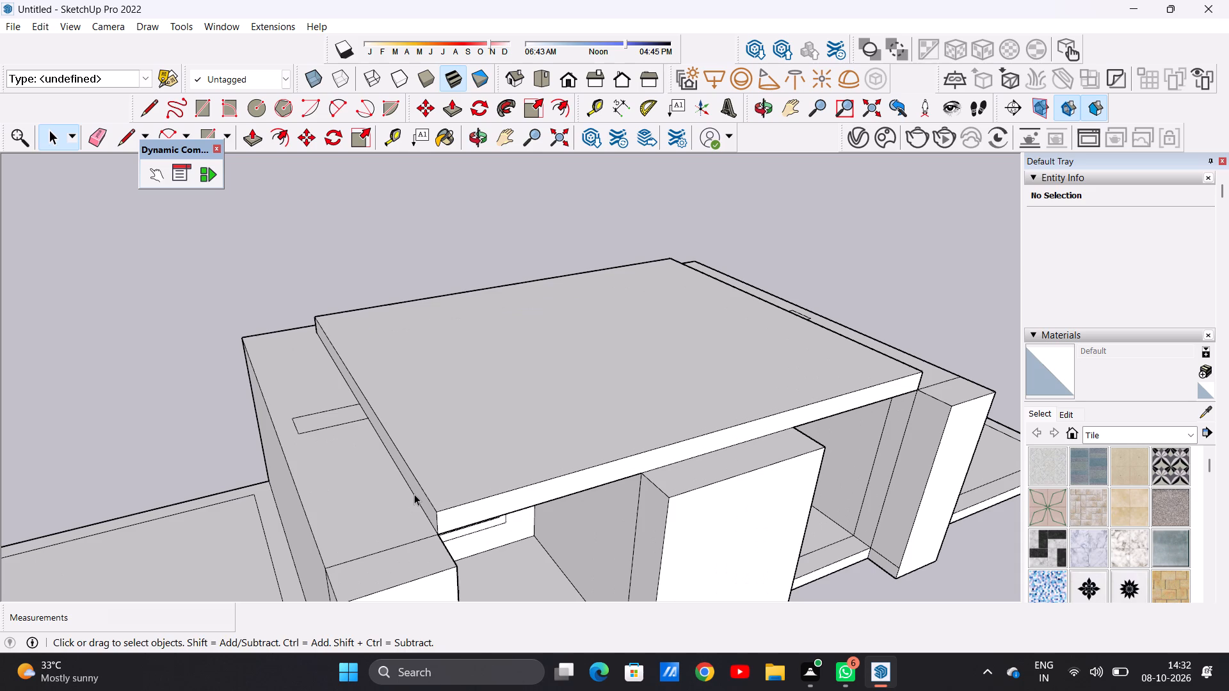
pyautogui.press('p')
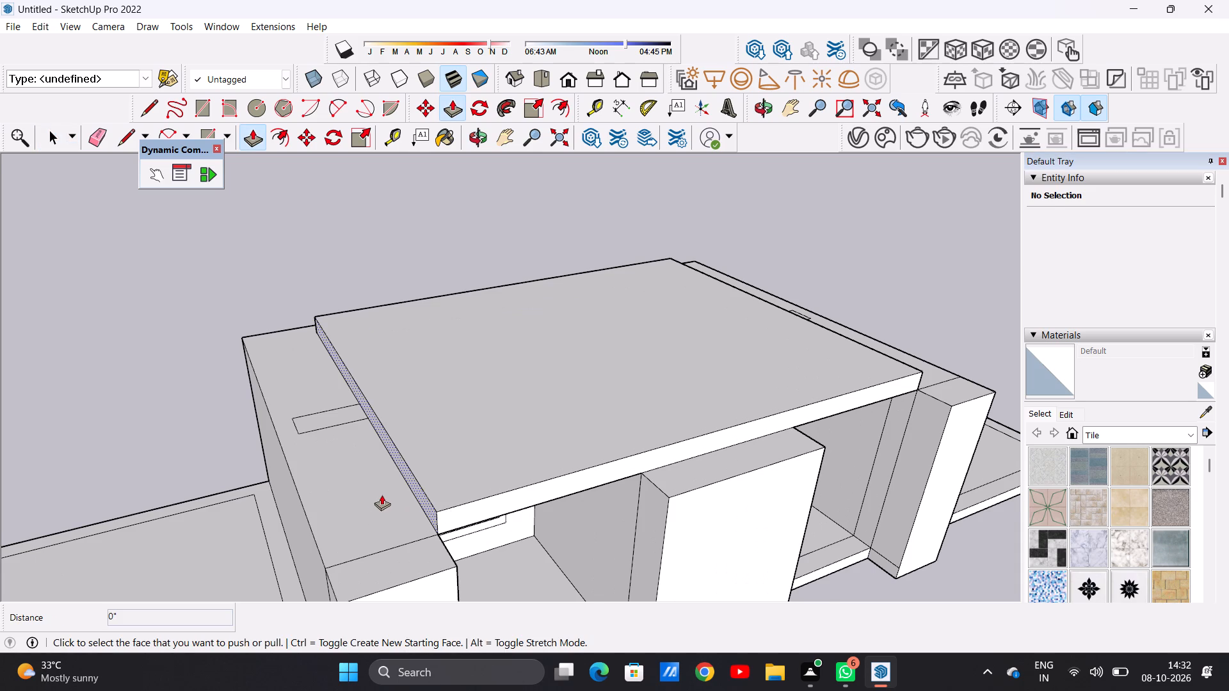
pyautogui.scroll(1, 387, 495)
pyautogui.scroll(-1, 388, 495)
pyautogui.scroll(3, 390, 495)
pyautogui.click(438, 493)
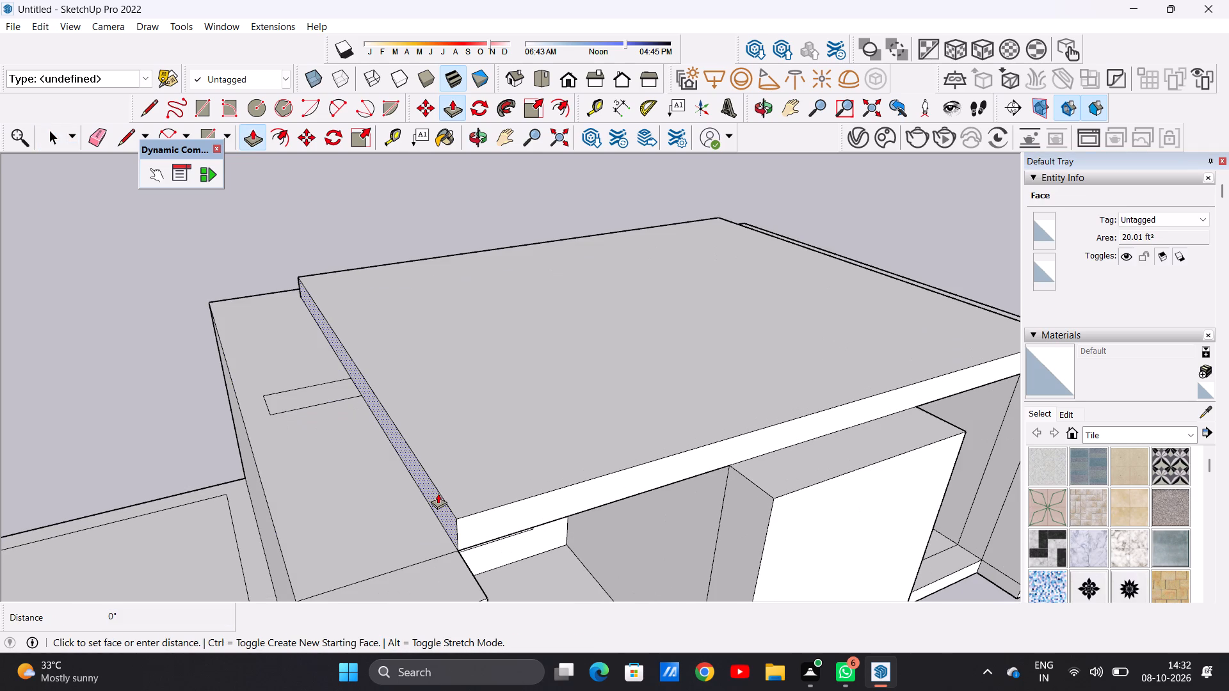
pyautogui.scroll(-11, 371, 477)
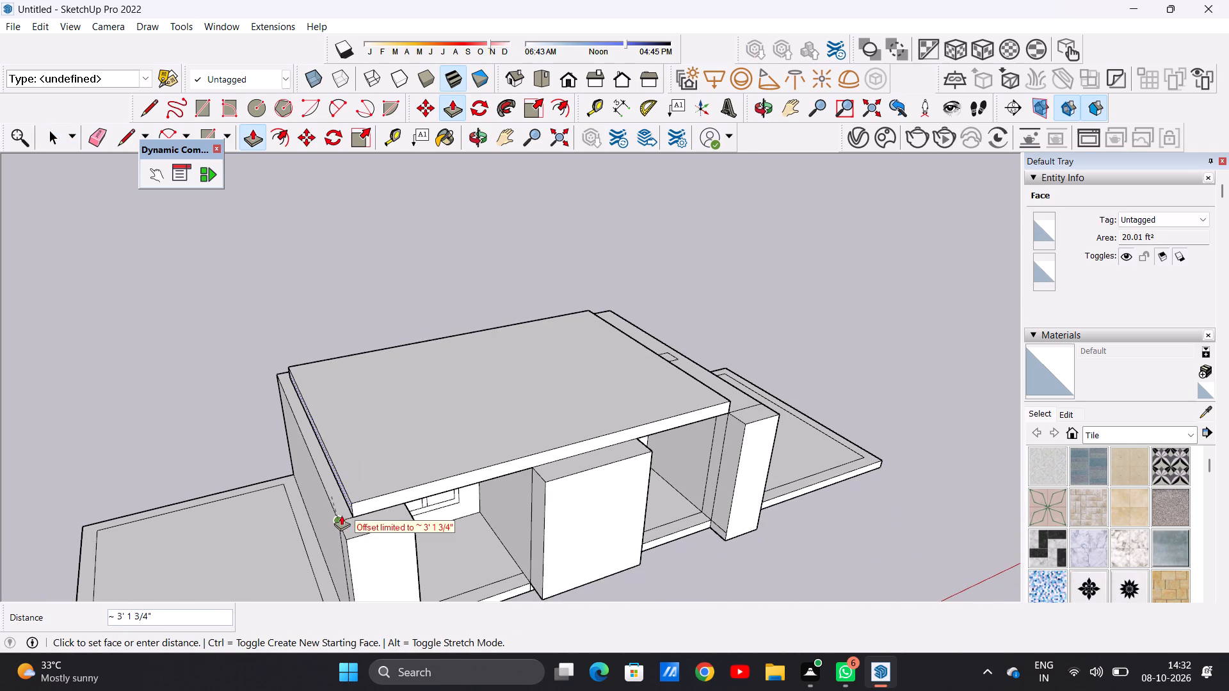
pyautogui.click(341, 514)
# Push/Pull the roof slab's right side face outward about 2' 4 11/16" over the right side wall.
pyautogui.scroll(8, 353, 511)
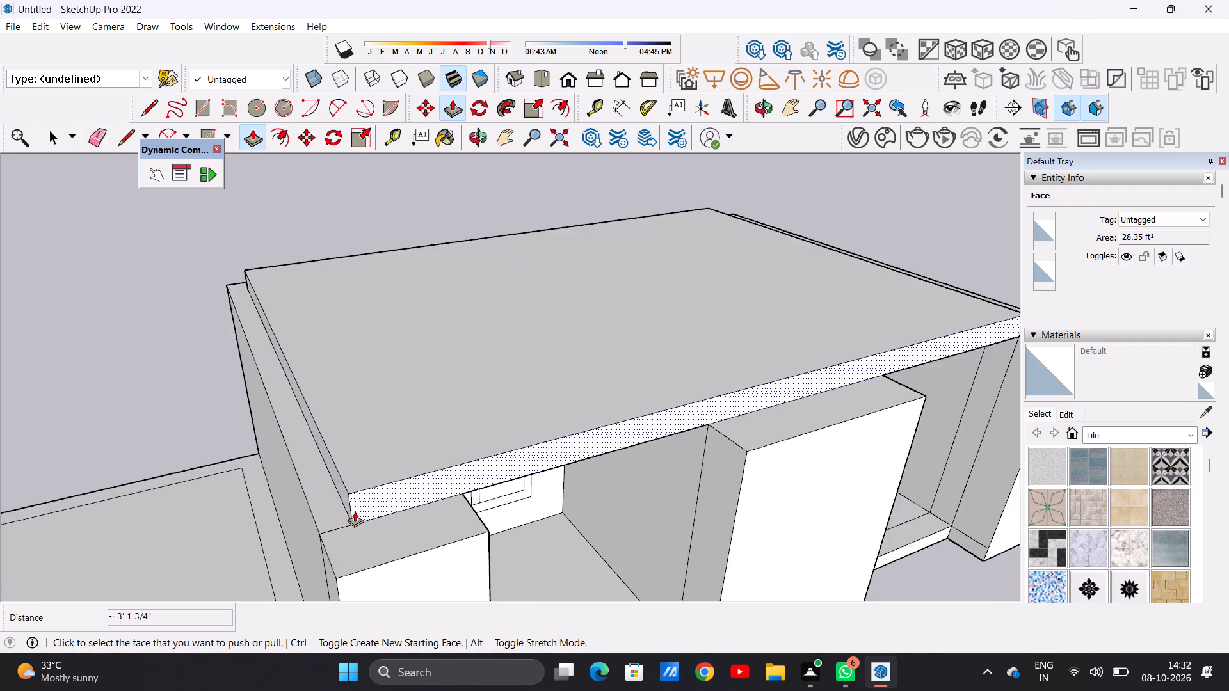
pyautogui.scroll(-20, 344, 505)
pyautogui.scroll(-3, 344, 505)
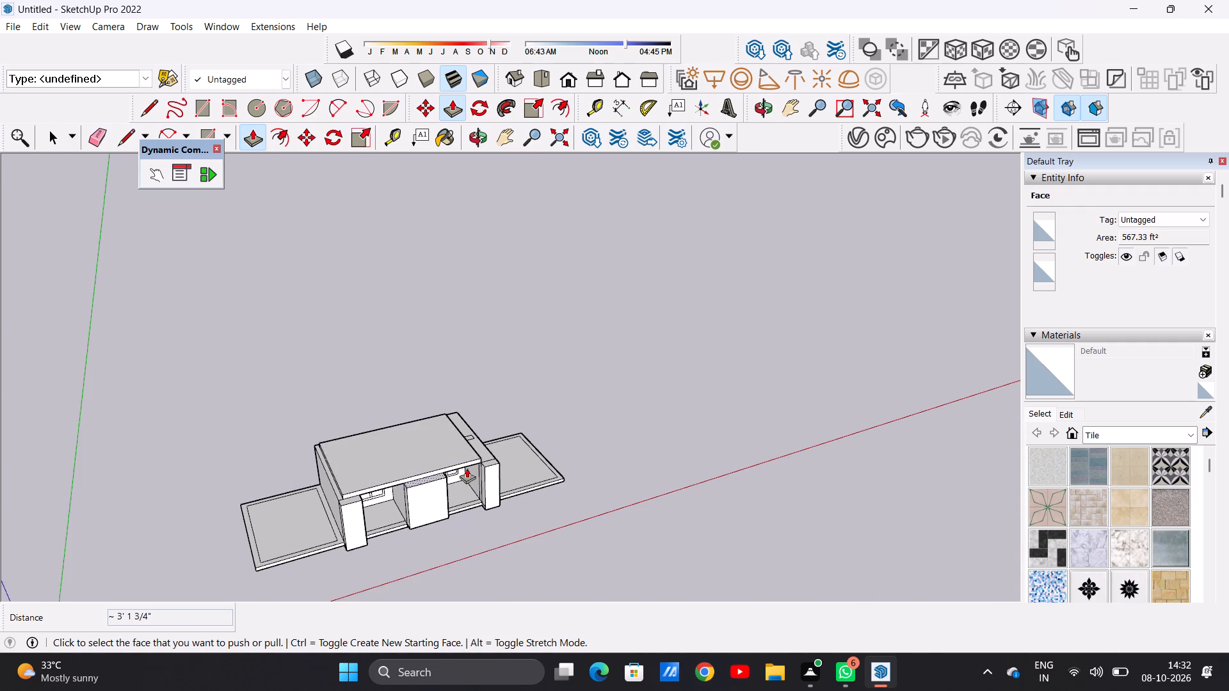
pyautogui.moveTo(510, 461); pyautogui.dragTo(248, 460, button='middle')
pyautogui.scroll(12, 488, 436)
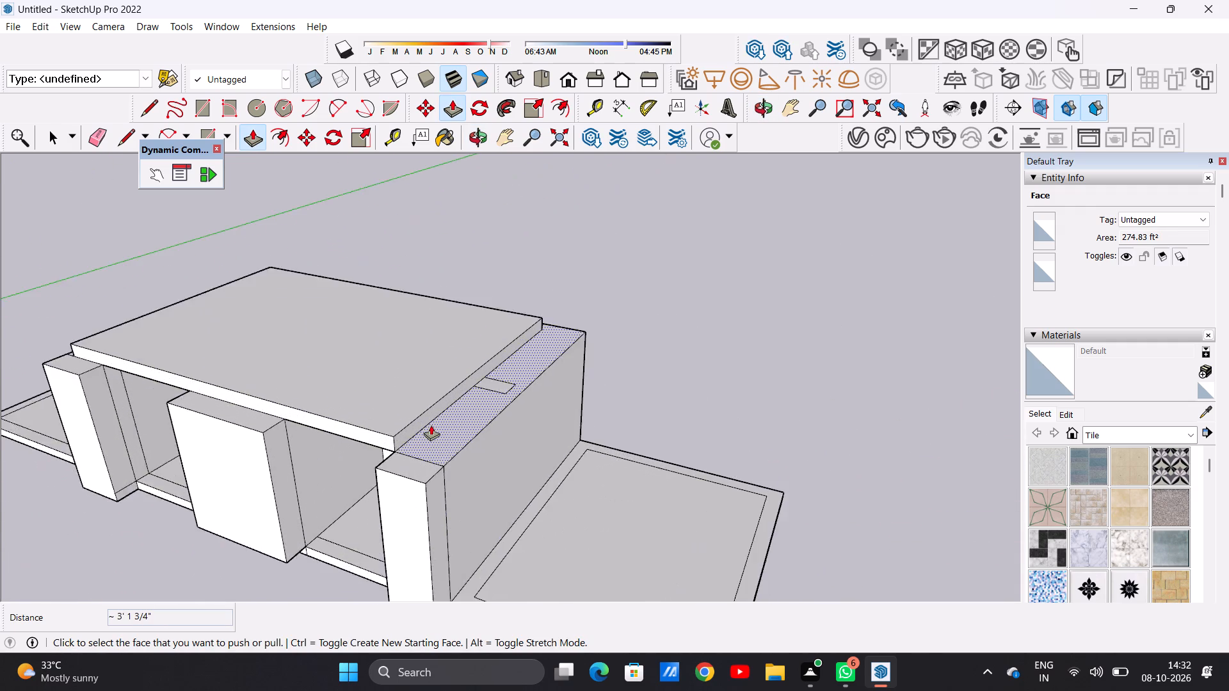
pyautogui.scroll(8, 431, 425)
pyautogui.click(394, 431)
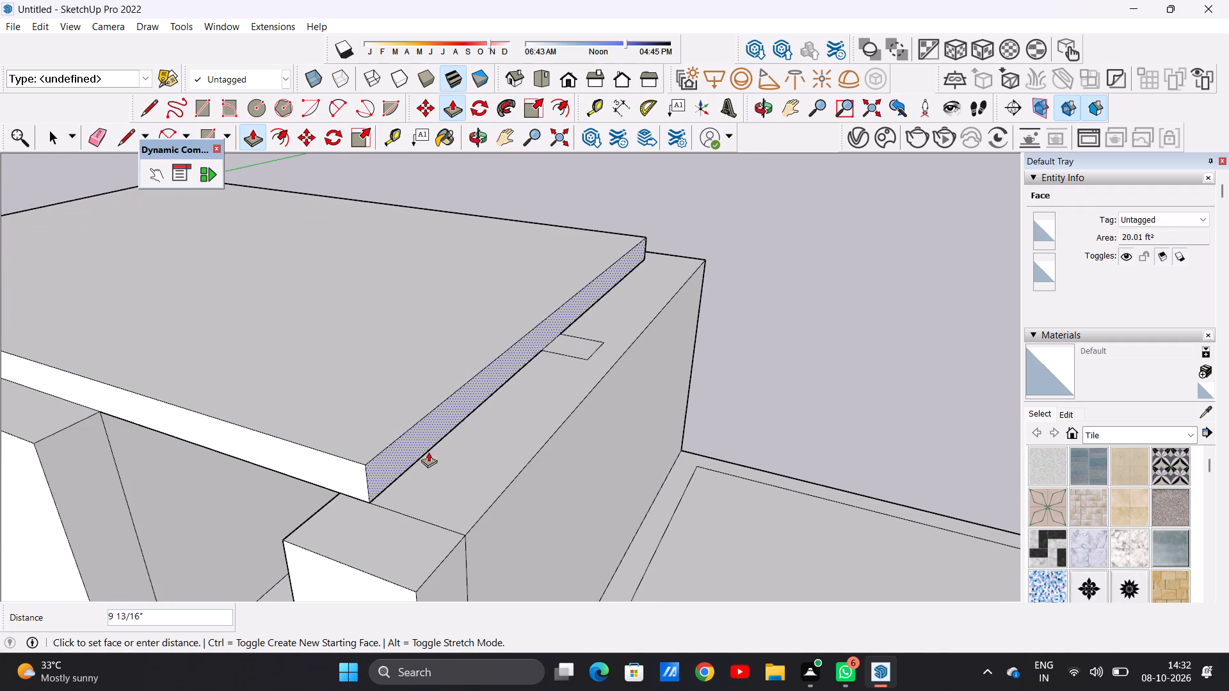
pyautogui.click(454, 530)
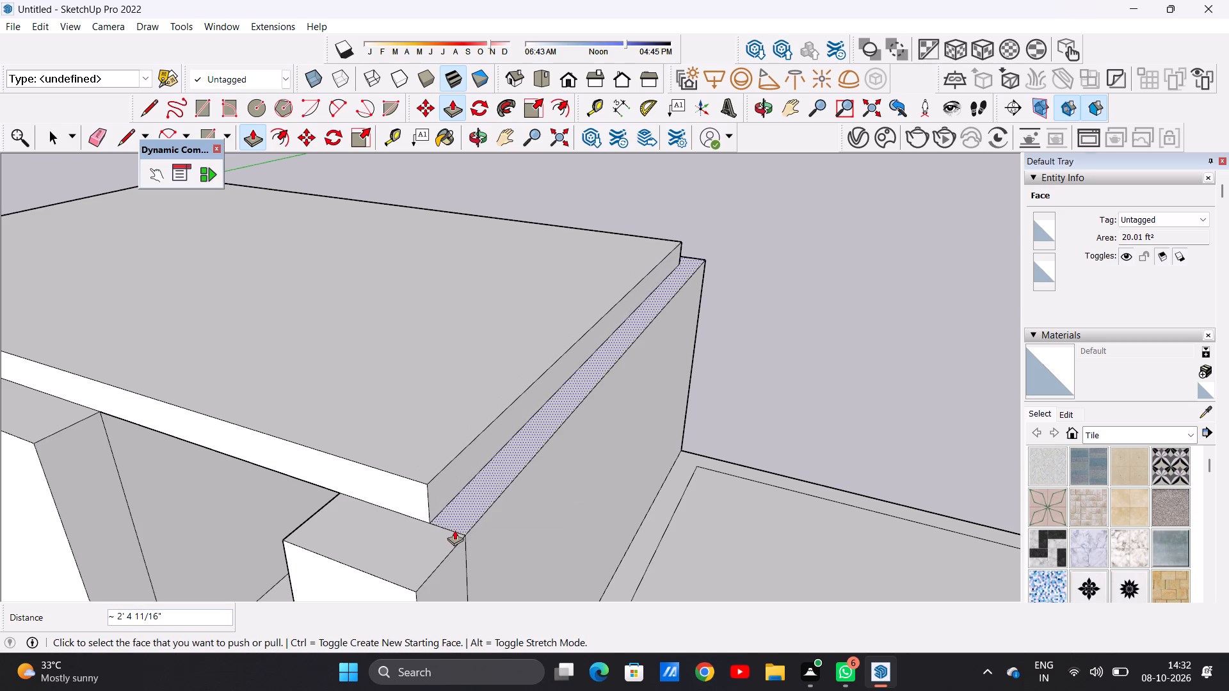
pyautogui.press('space')
# Examine the widened roof slab and the projecting front walls from both front corners.
pyautogui.scroll(-8, 422, 411)
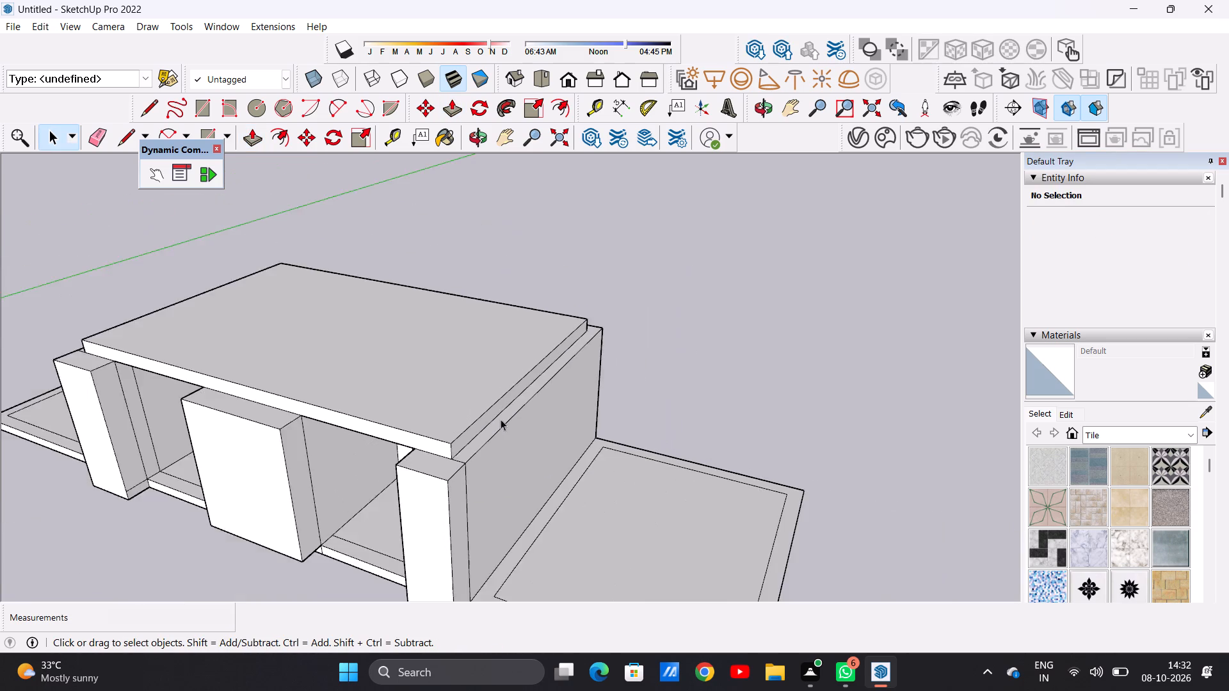
pyautogui.scroll(-5, 501, 419)
pyautogui.moveTo(518, 409); pyautogui.dragTo(540, 411, button='middle')
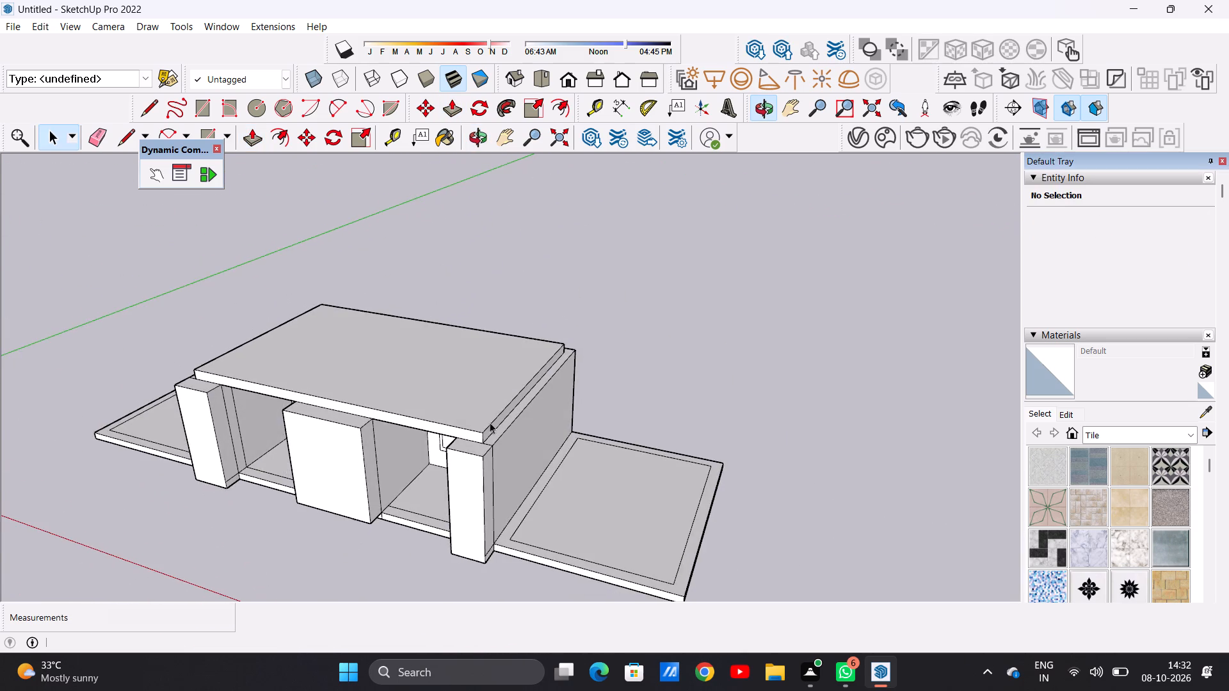
pyautogui.moveTo(193, 449); pyautogui.dragTo(589, 417, button='middle')
pyautogui.moveTo(207, 508); pyautogui.dragTo(92, 453, button='middle')
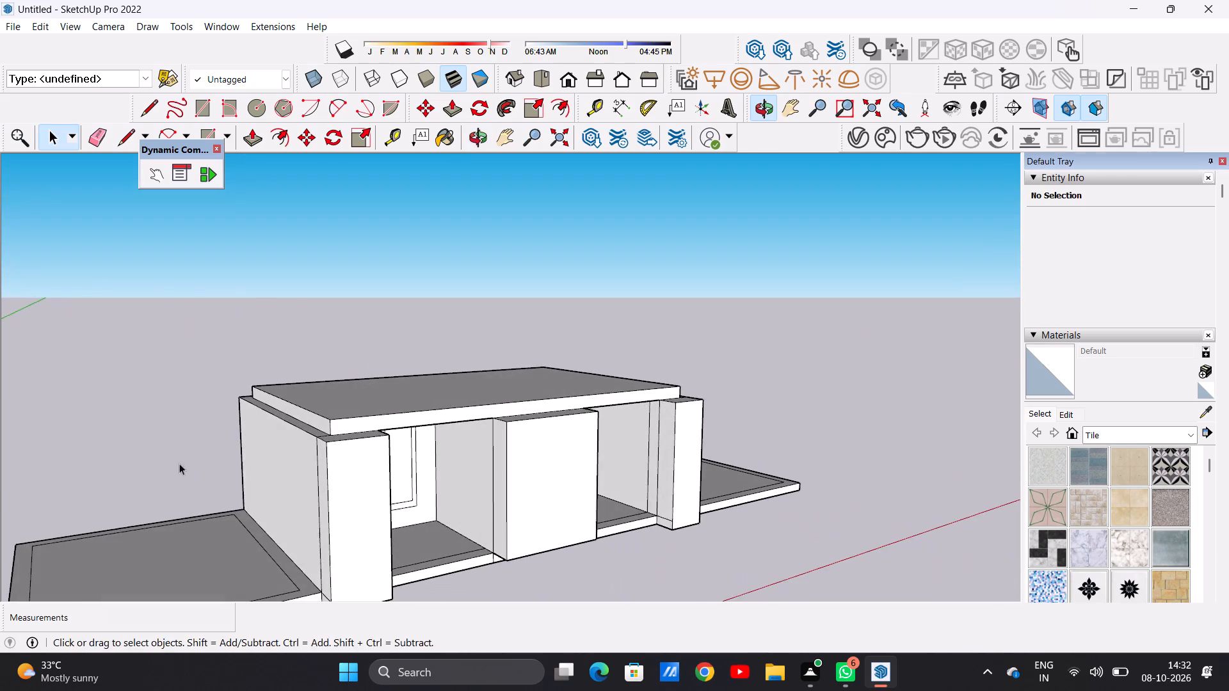
# Examine the front facade, its recessed window bays and the roof slab edge from straight ahead.
pyautogui.moveTo(521, 473); pyautogui.dragTo(398, 474, button='middle')
pyautogui.scroll(-8, 426, 468)
pyautogui.moveTo(453, 493); pyautogui.dragTo(396, 436, button='middle')
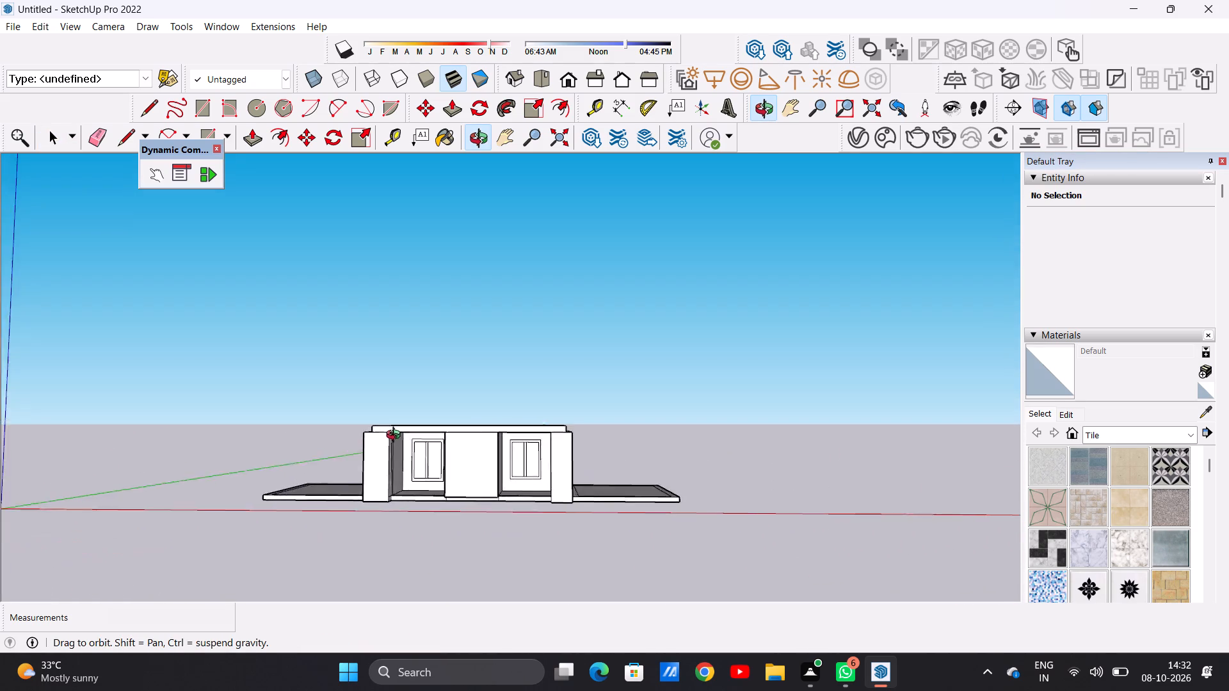
pyautogui.moveTo(396, 436); pyautogui.dragTo(396, 459, button='middle')
pyautogui.scroll(5, 414, 472)
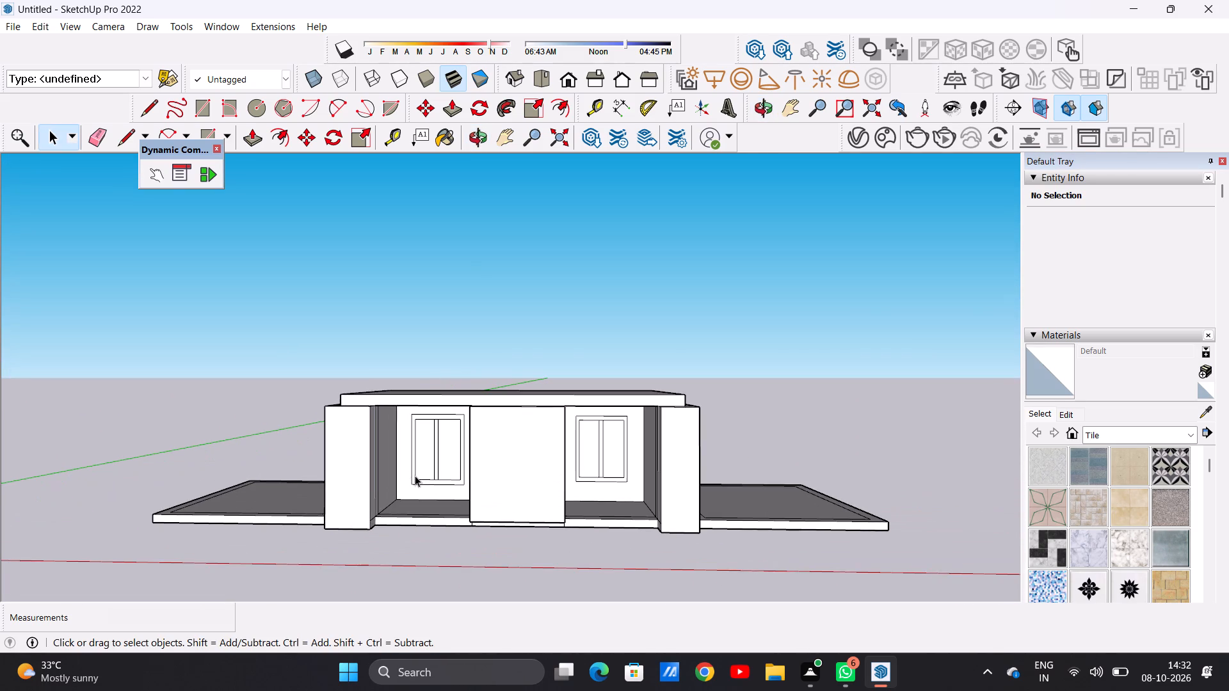
pyautogui.scroll(5, 430, 461)
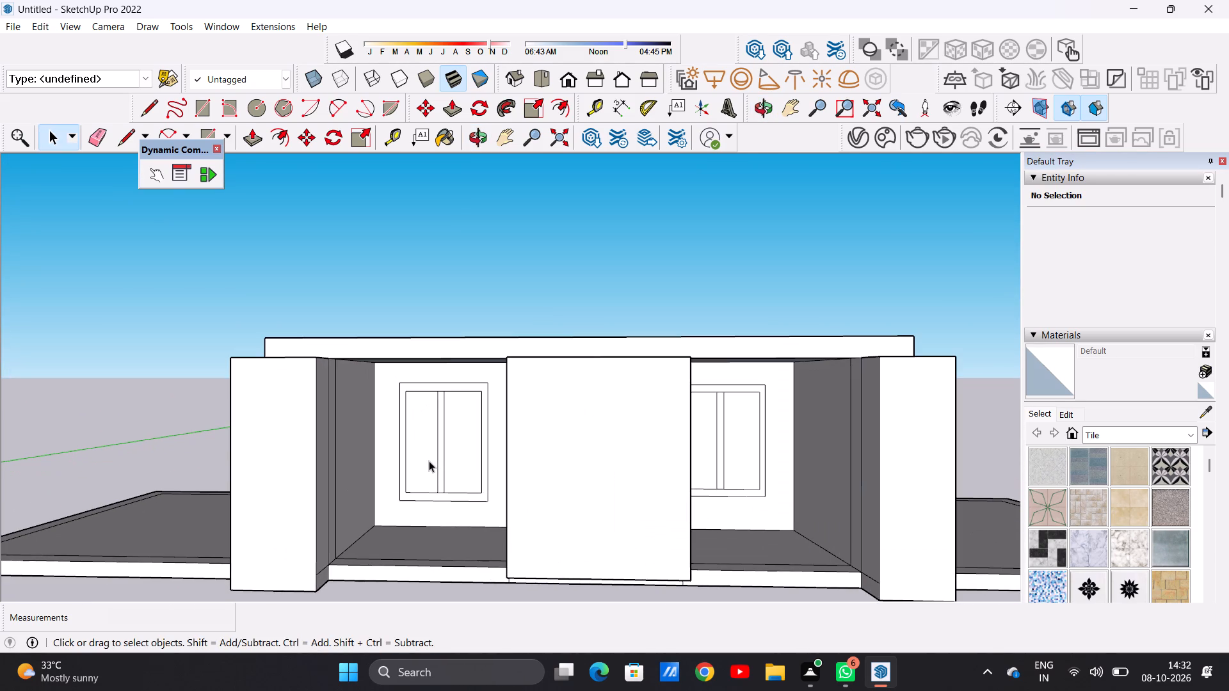
pyautogui.scroll(1, 343, 393)
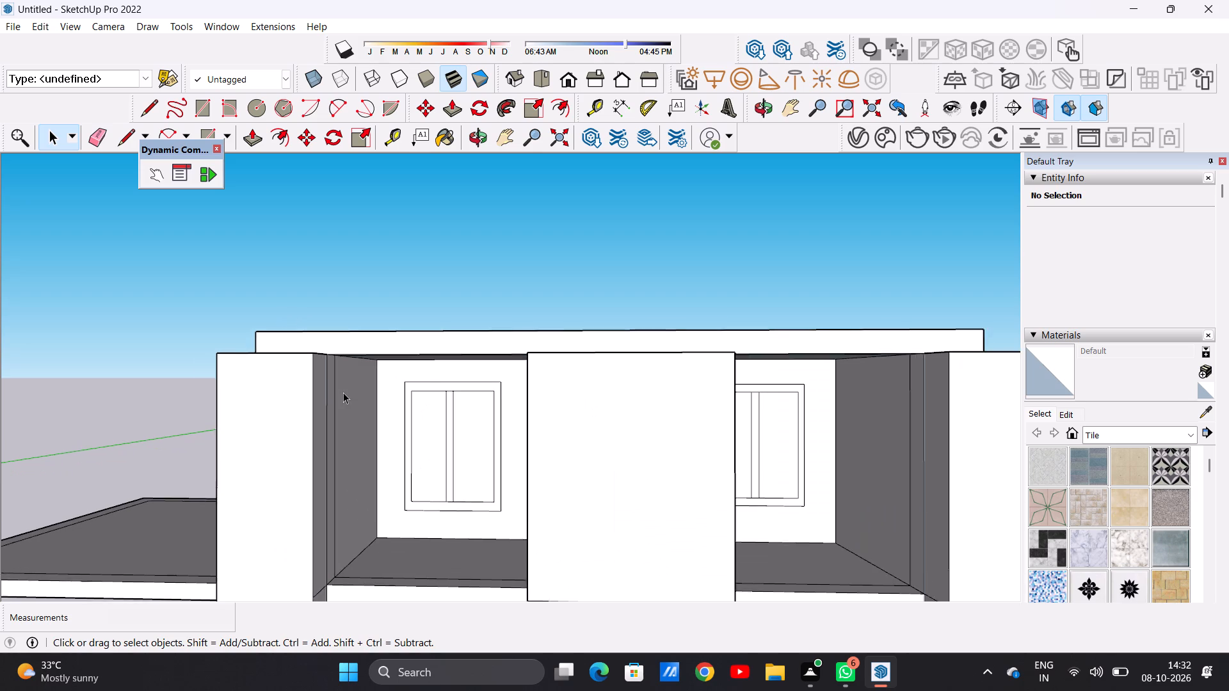
pyautogui.scroll(2, 343, 392)
pyautogui.scroll(-14, 422, 532)
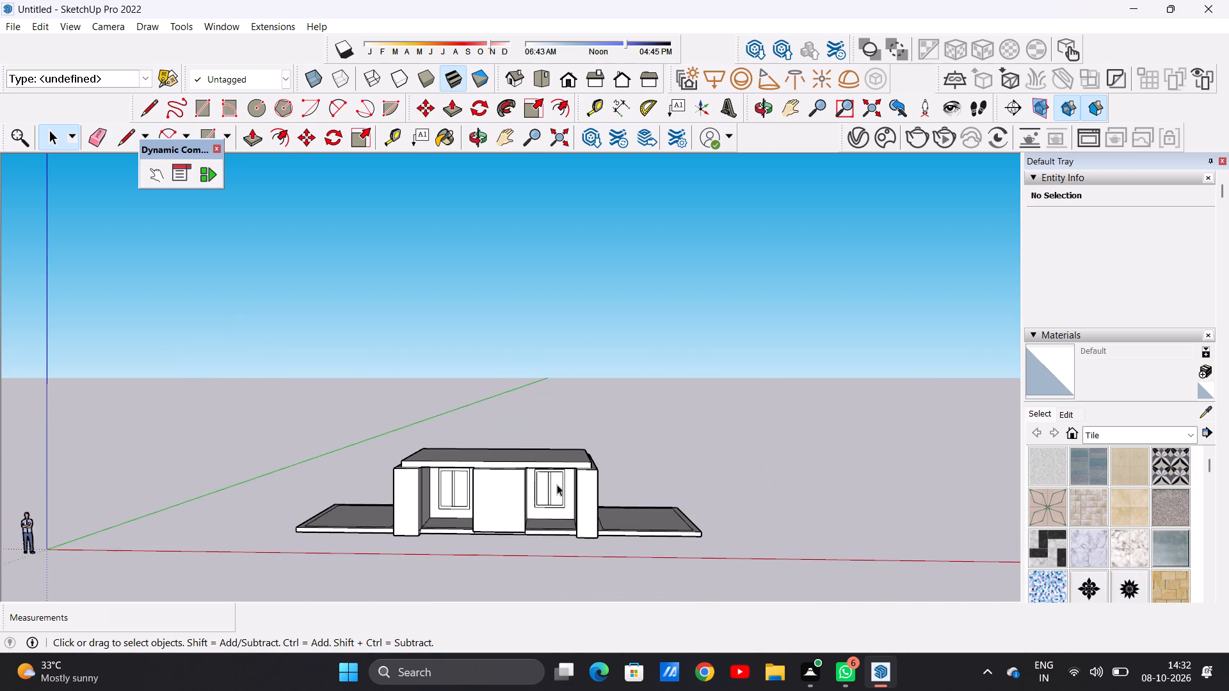
# Draw a line about 14' 5" long across the right side base slab, between its inner border lines and parallel to the front edge.
pyautogui.moveTo(557, 491); pyautogui.dragTo(557, 625, button='middle')
pyautogui.scroll(6, 689, 491)
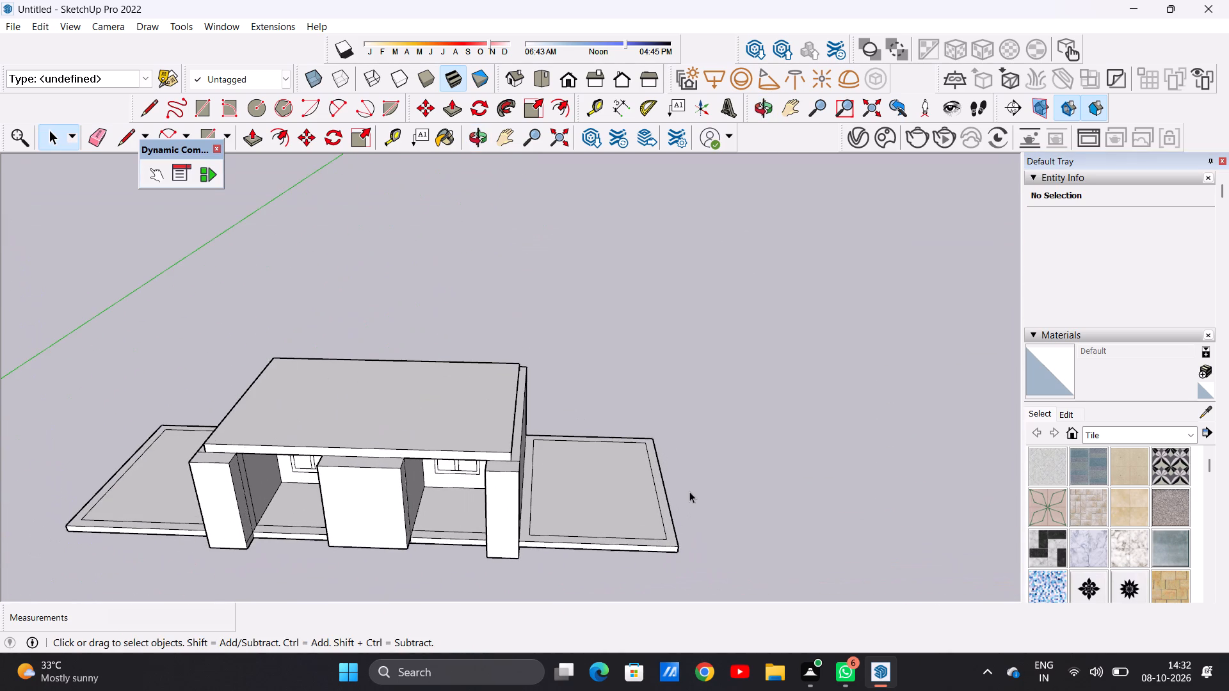
pyautogui.scroll(4, 659, 539)
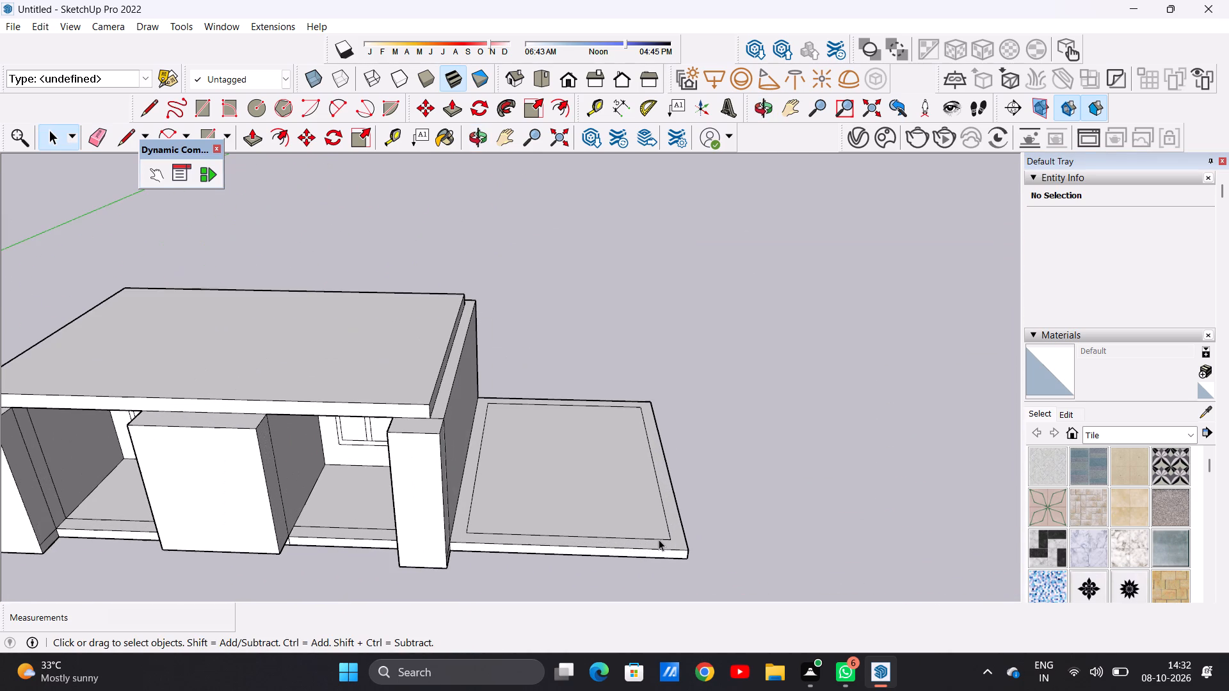
pyautogui.scroll(3, 624, 520)
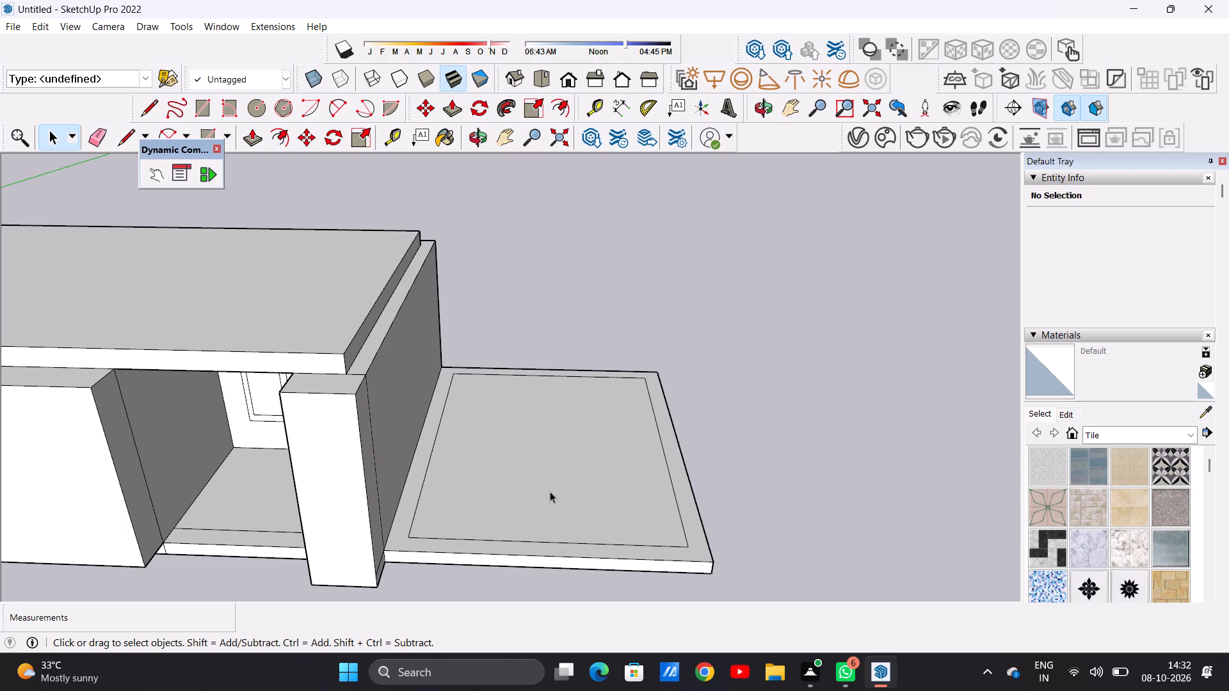
pyautogui.press('l')
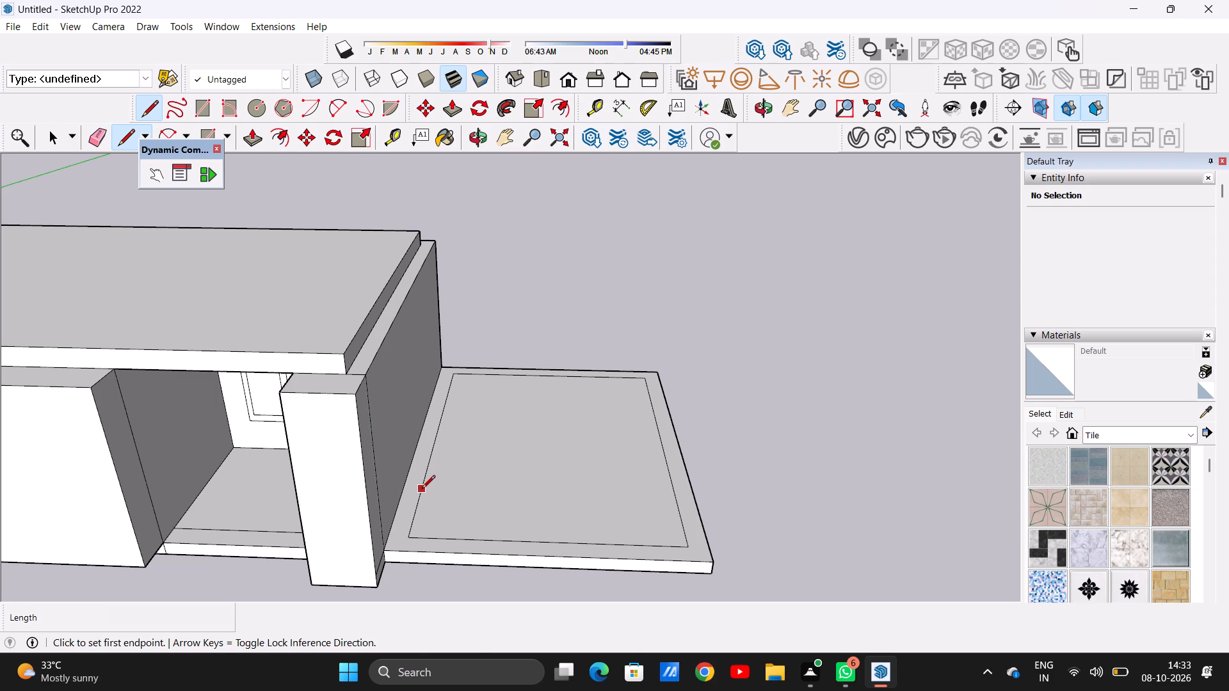
pyautogui.click(422, 489)
pyautogui.click(680, 502)
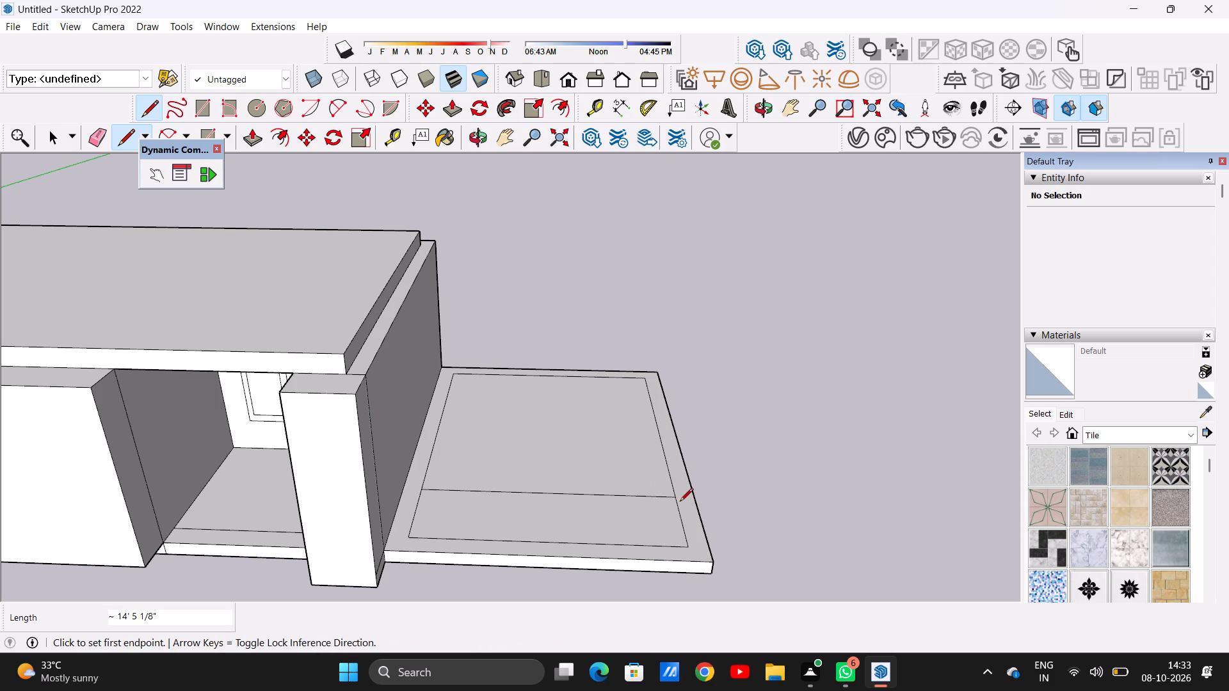
# Draw a second parallel line about 14' 5" long just in front of the first one, between the right base slab's inner border lines.
pyautogui.scroll(2, 520, 524)
pyautogui.moveTo(517, 505); pyautogui.dragTo(526, 593, button='middle')
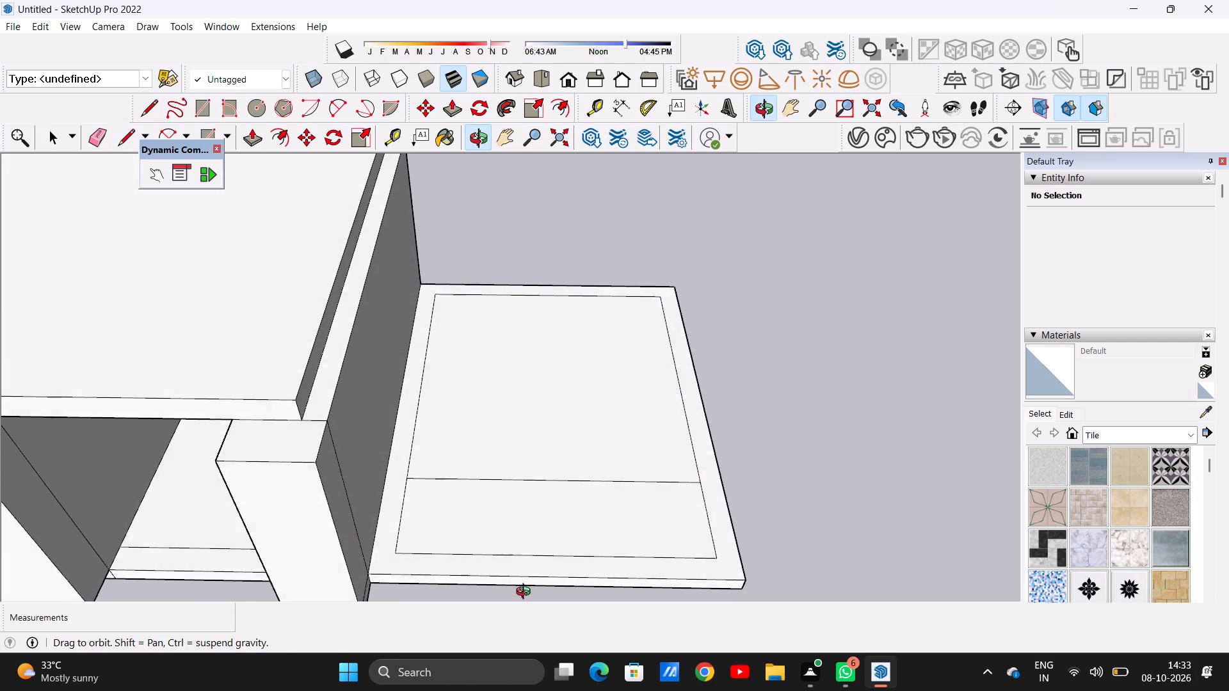
pyautogui.moveTo(526, 593); pyautogui.dragTo(526, 605, button='middle')
pyautogui.scroll(3, 568, 408)
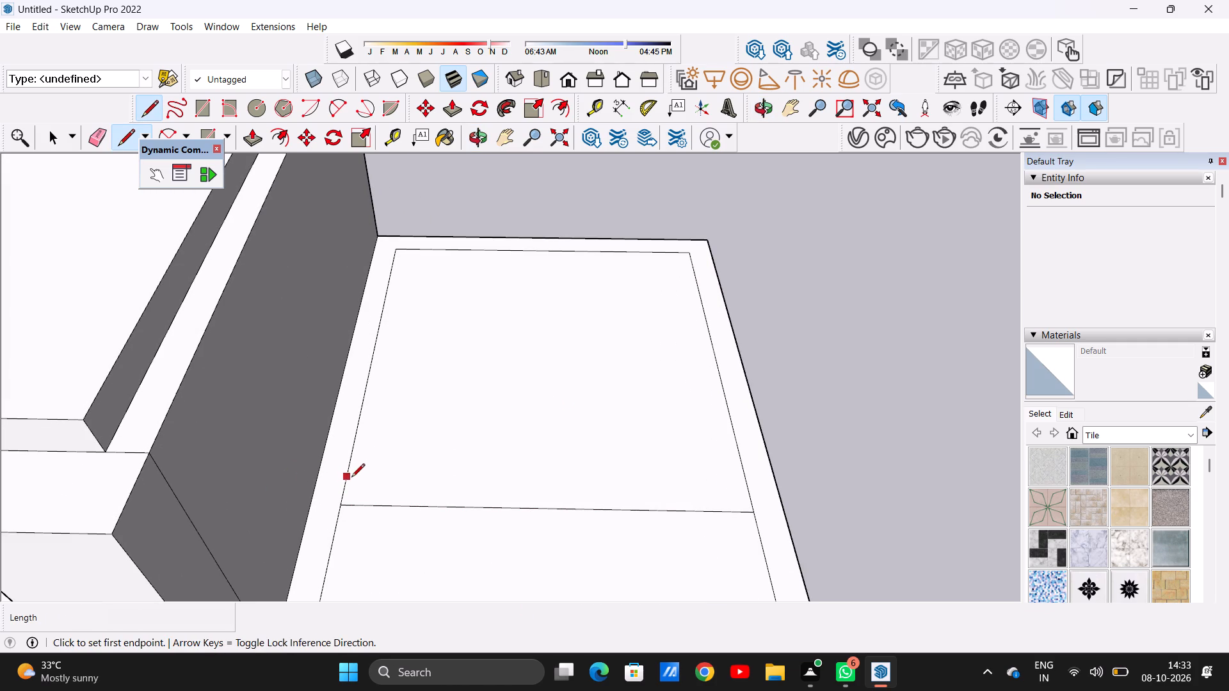
pyautogui.click(347, 491)
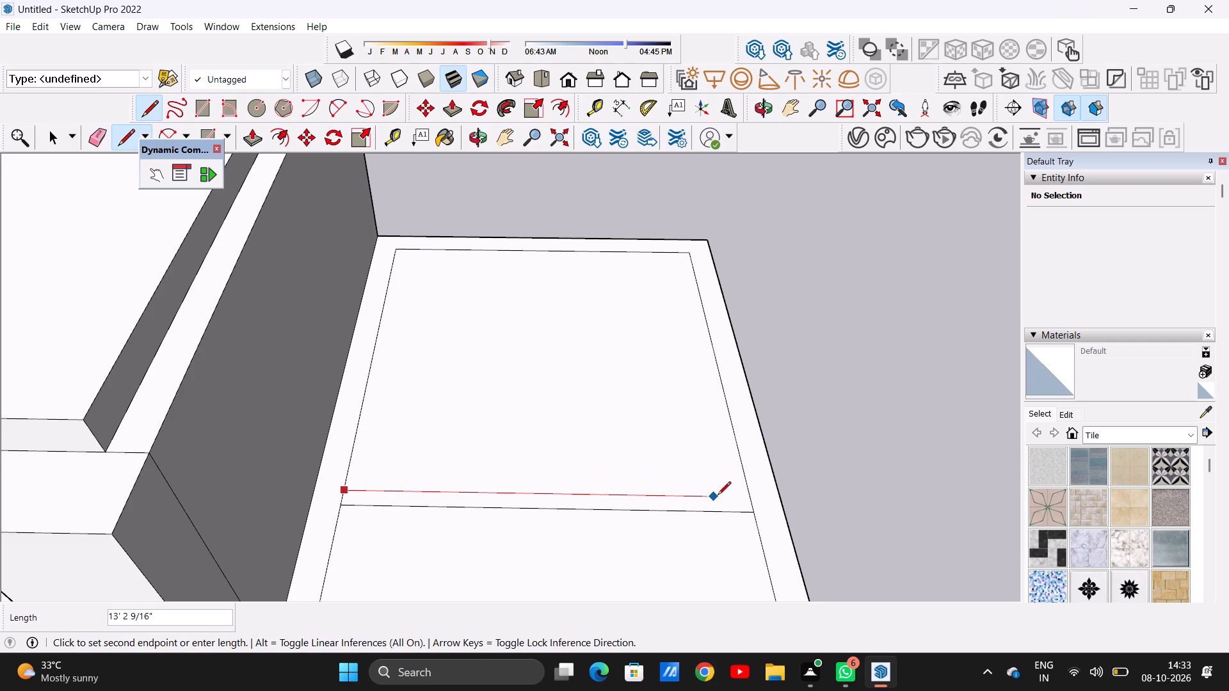
pyautogui.press('space')
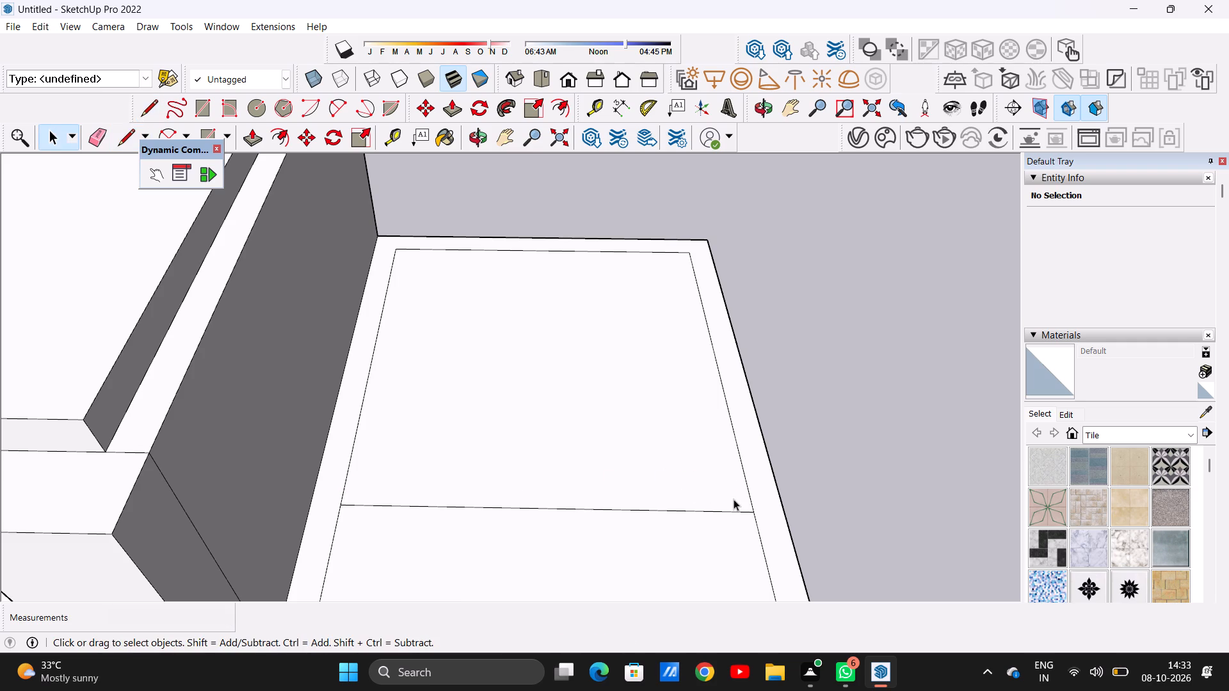
pyautogui.write('l')
pyautogui.scroll(-10, 414, 502)
pyautogui.scroll(7, 379, 561)
pyautogui.scroll(-1, 382, 465)
pyautogui.scroll(11, 382, 454)
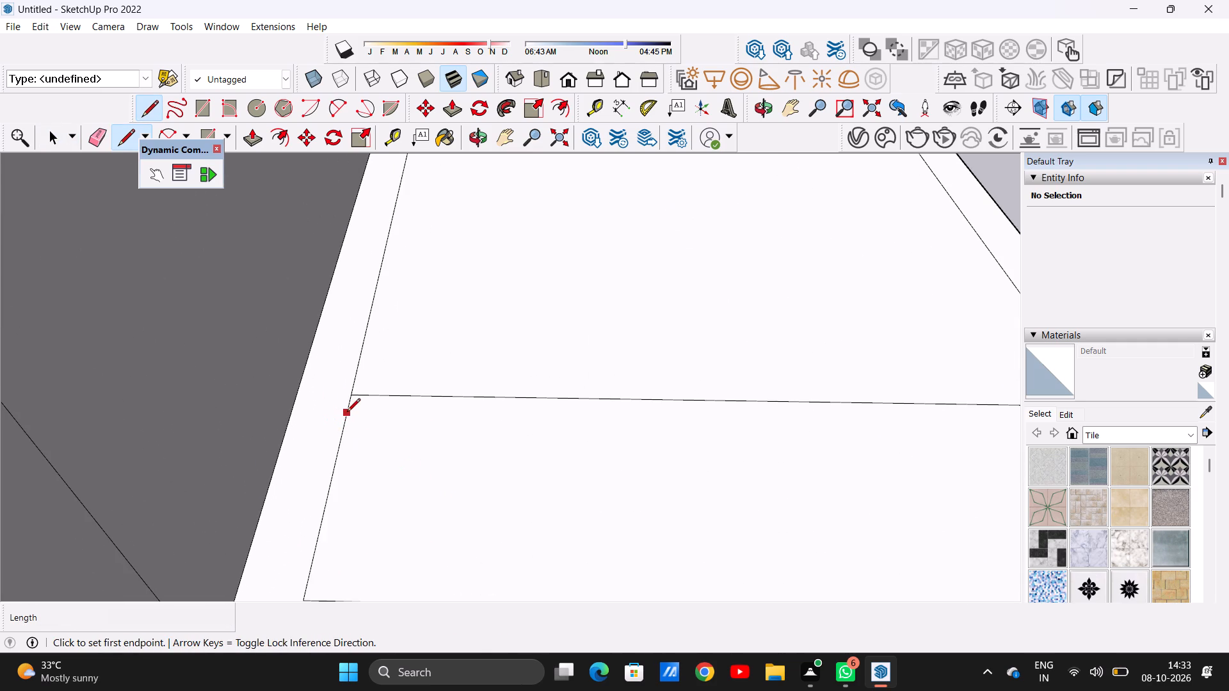
pyautogui.click(347, 413)
pyautogui.scroll(-8, 467, 433)
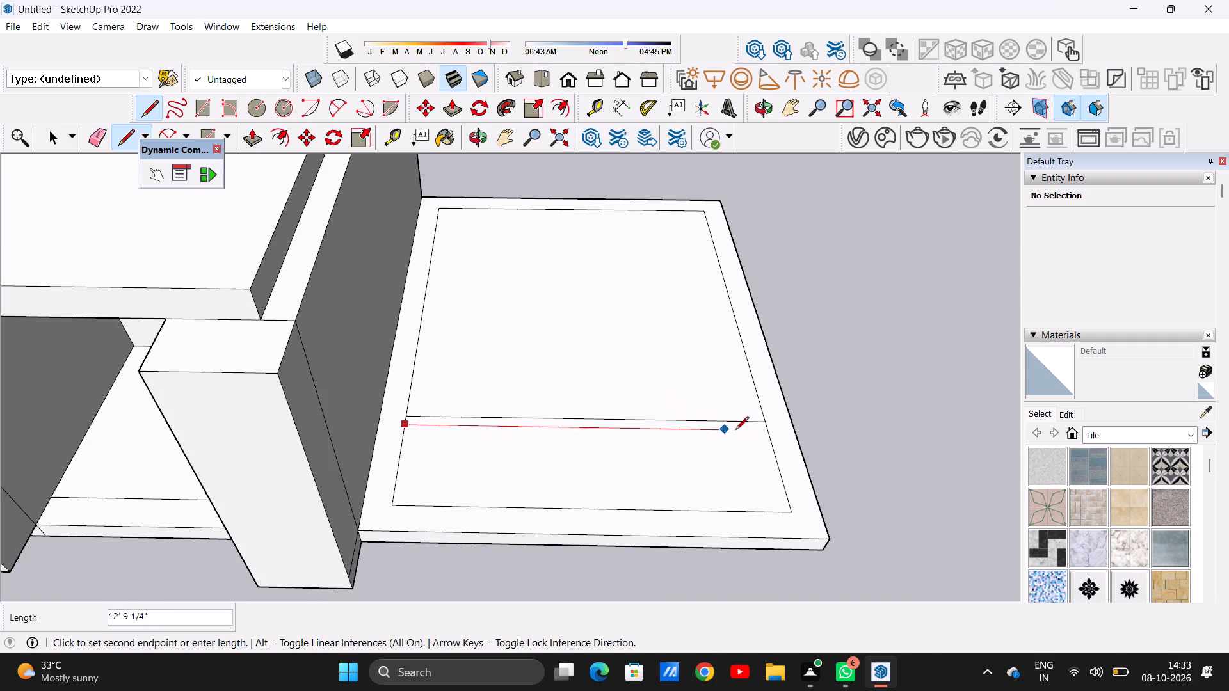
pyautogui.scroll(4, 764, 434)
pyautogui.click(769, 434)
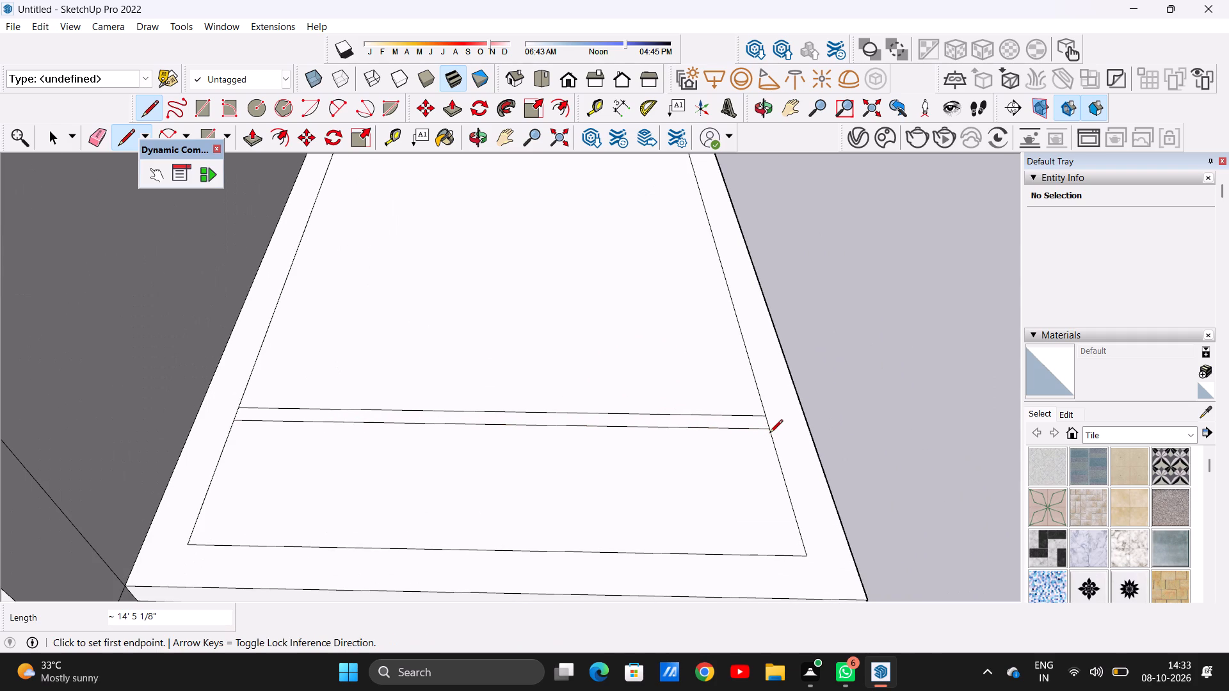
pyautogui.press('space')
# Extend the right base slab's front border line about 1' 3/4" from its inner corner to the edge along the building wall.
pyautogui.scroll(-13, 474, 446)
pyautogui.scroll(-7, 400, 399)
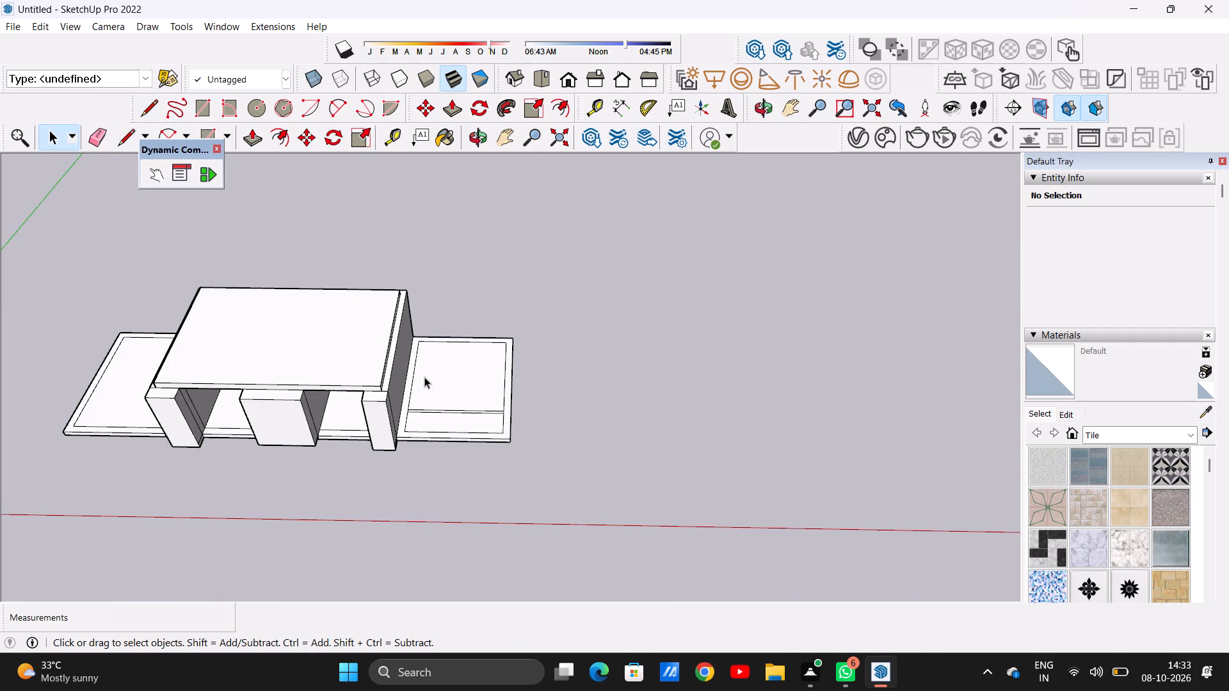
pyautogui.scroll(7, 415, 422)
pyautogui.scroll(-5, 417, 419)
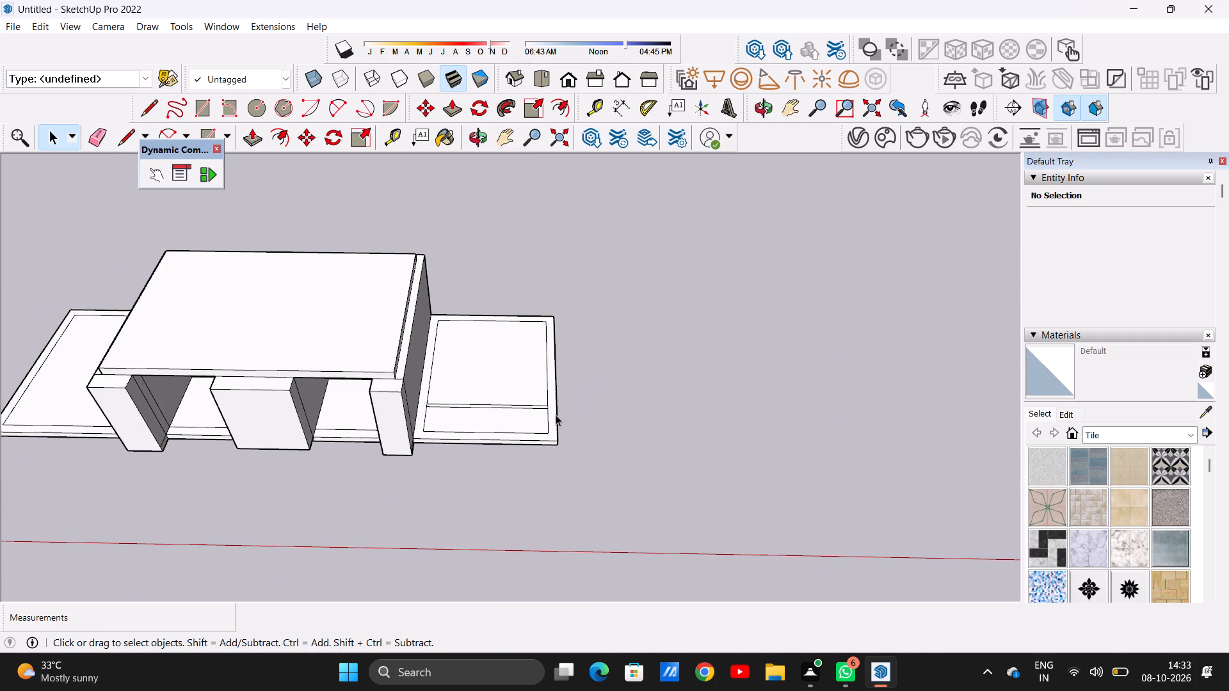
pyautogui.scroll(2, 556, 415)
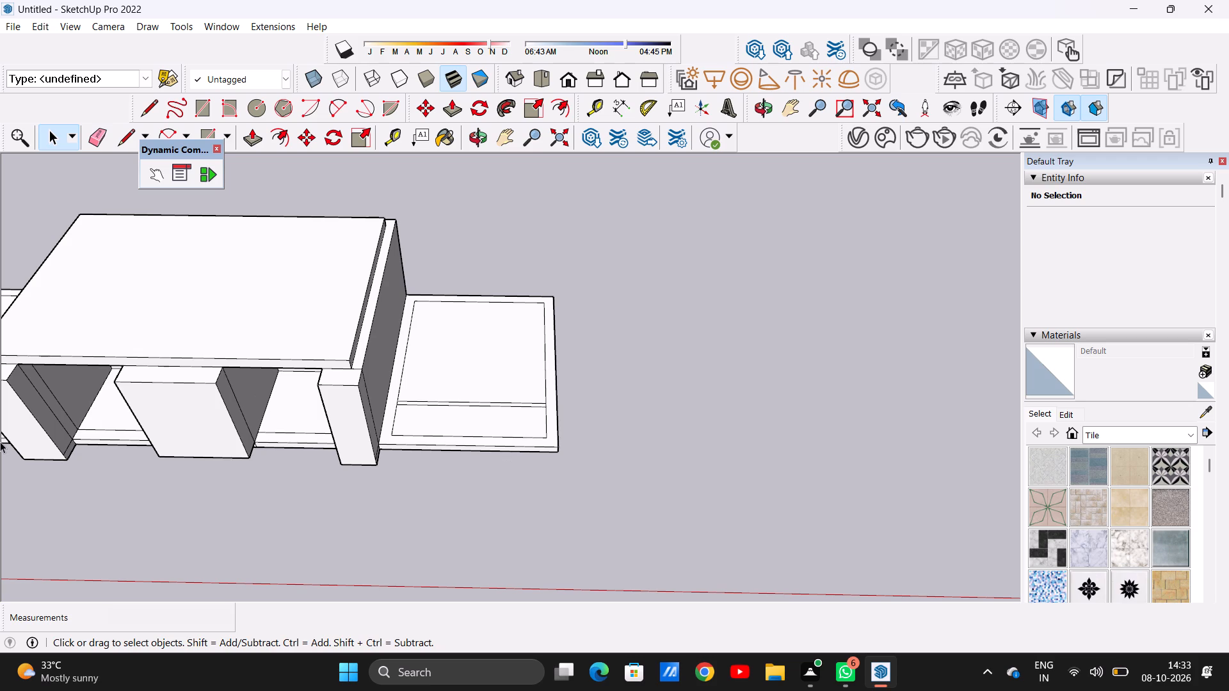
pyautogui.scroll(10, 516, 405)
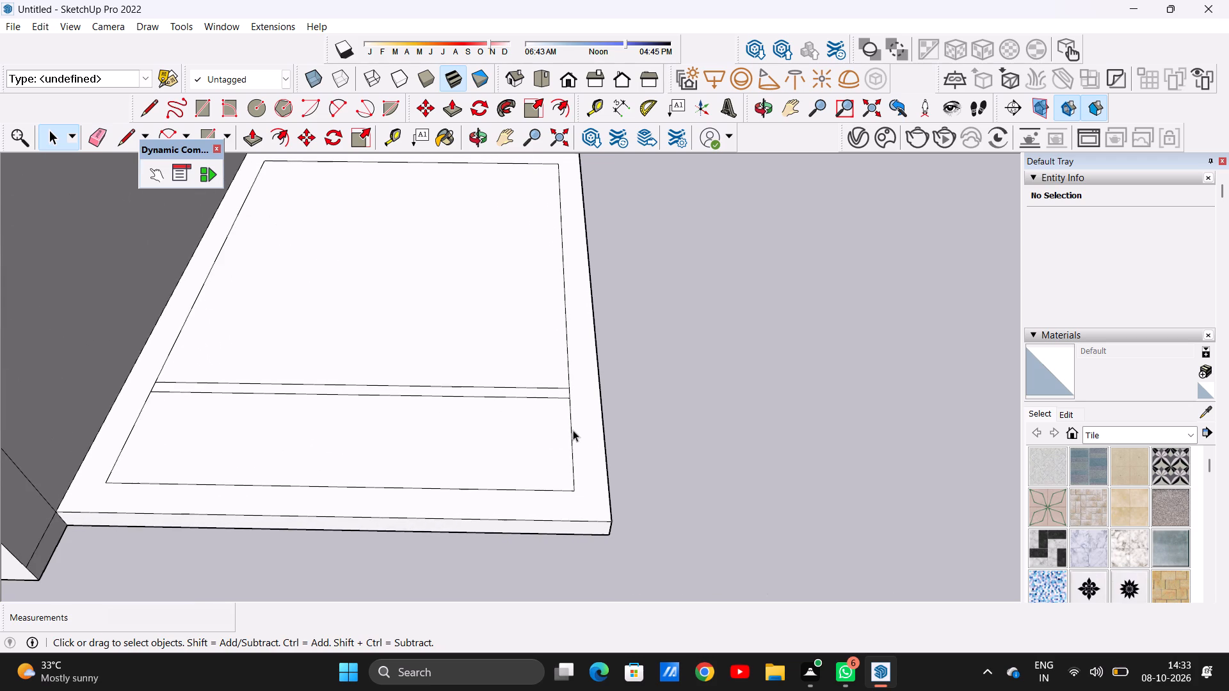
pyautogui.scroll(6, 569, 409)
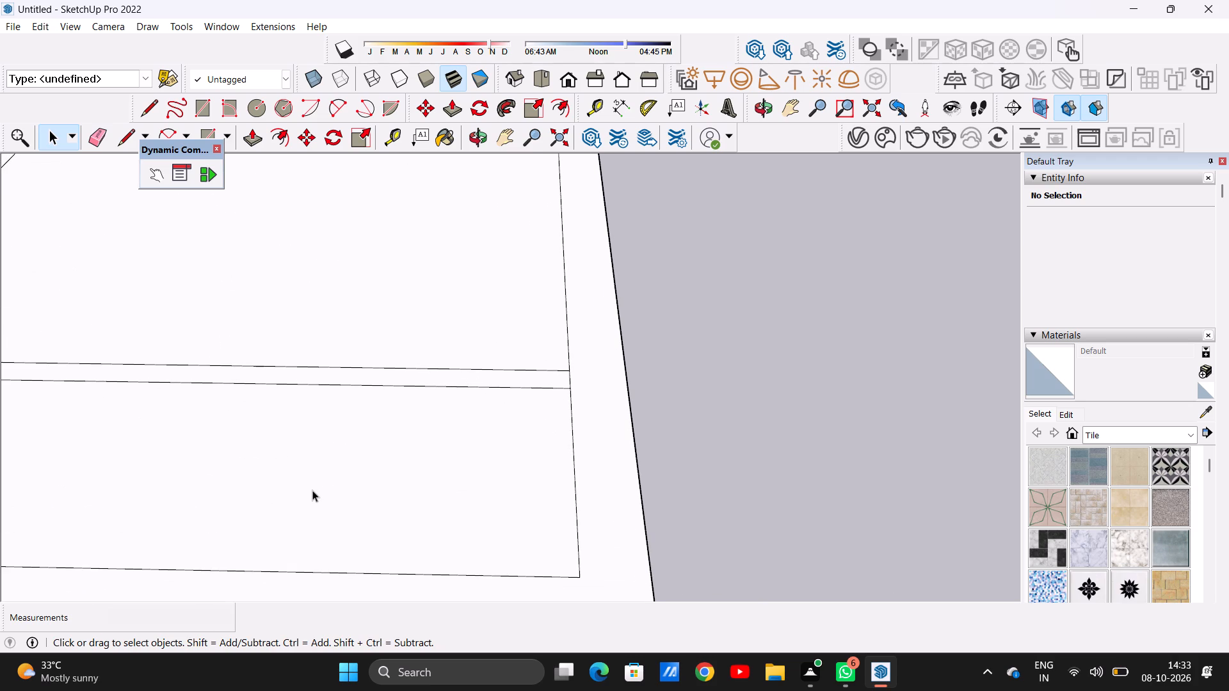
pyautogui.scroll(-15, 314, 405)
pyautogui.scroll(12, 163, 441)
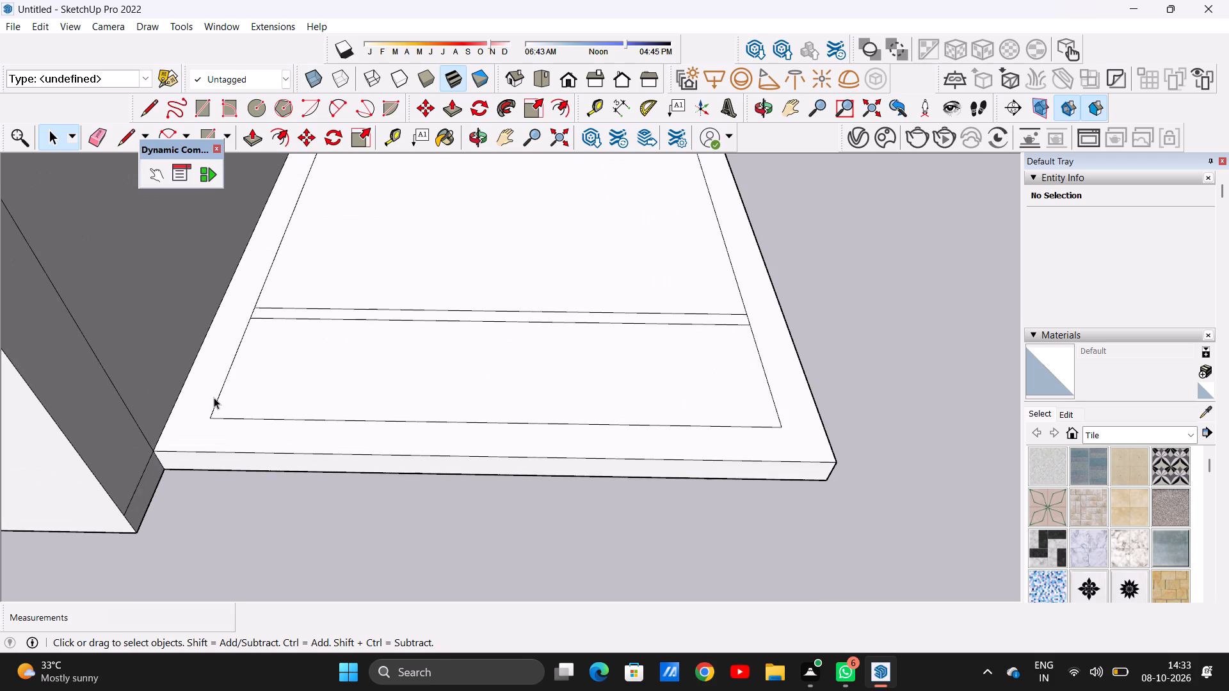
pyautogui.press('l')
pyautogui.scroll(1, 251, 440)
pyautogui.scroll(-1, 251, 440)
pyautogui.scroll(8, 251, 440)
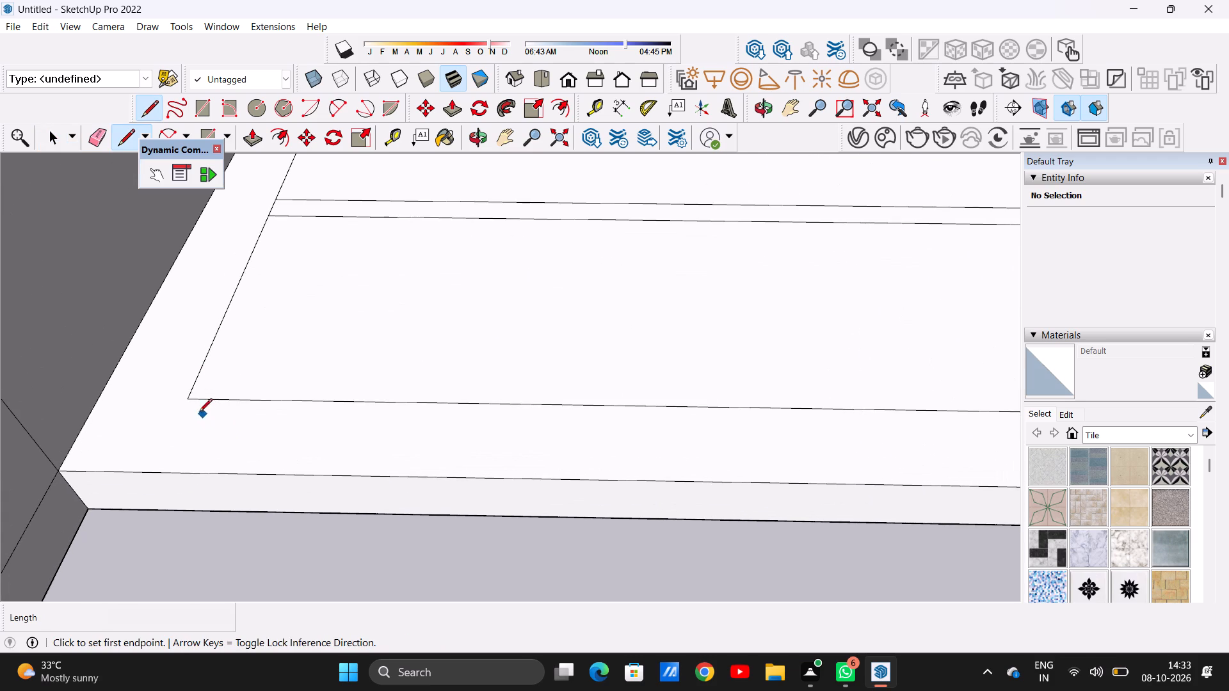
pyautogui.click(192, 399)
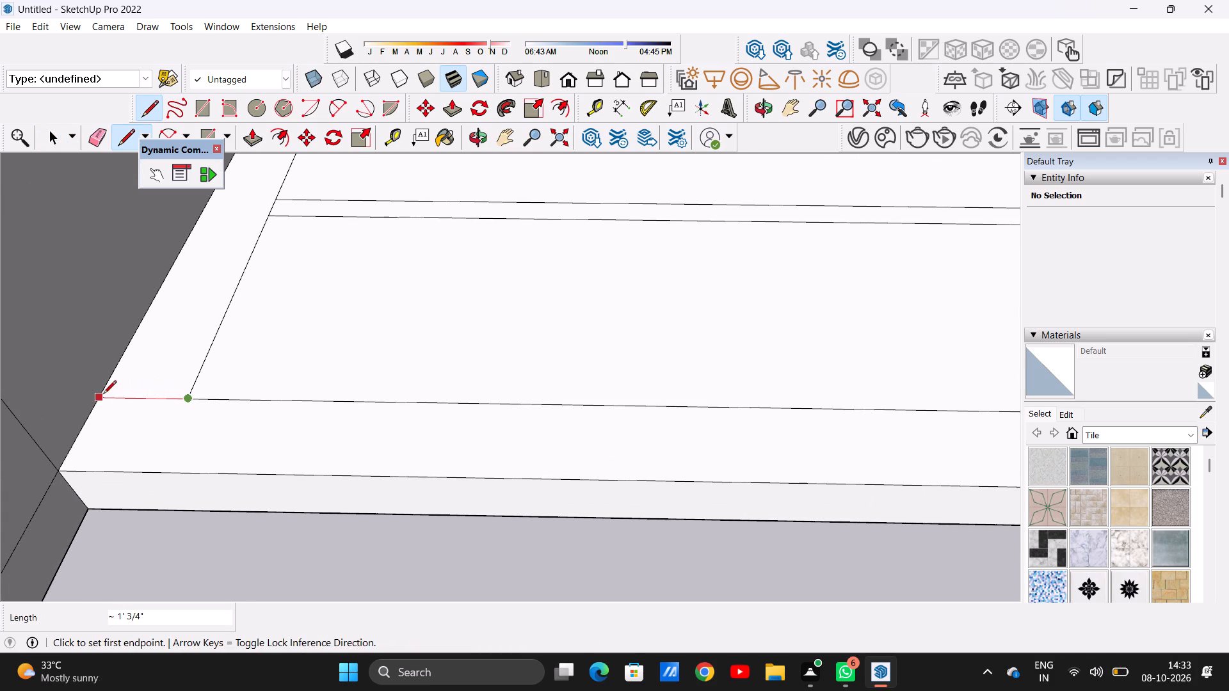
pyautogui.click(103, 395)
# Extend the same front border line about 1' 3/4" from its other inner corner to the slab's outer side edge.
pyautogui.scroll(-3, 108, 462)
pyautogui.scroll(1, 116, 467)
pyautogui.scroll(-5, 120, 468)
pyautogui.scroll(8, 942, 447)
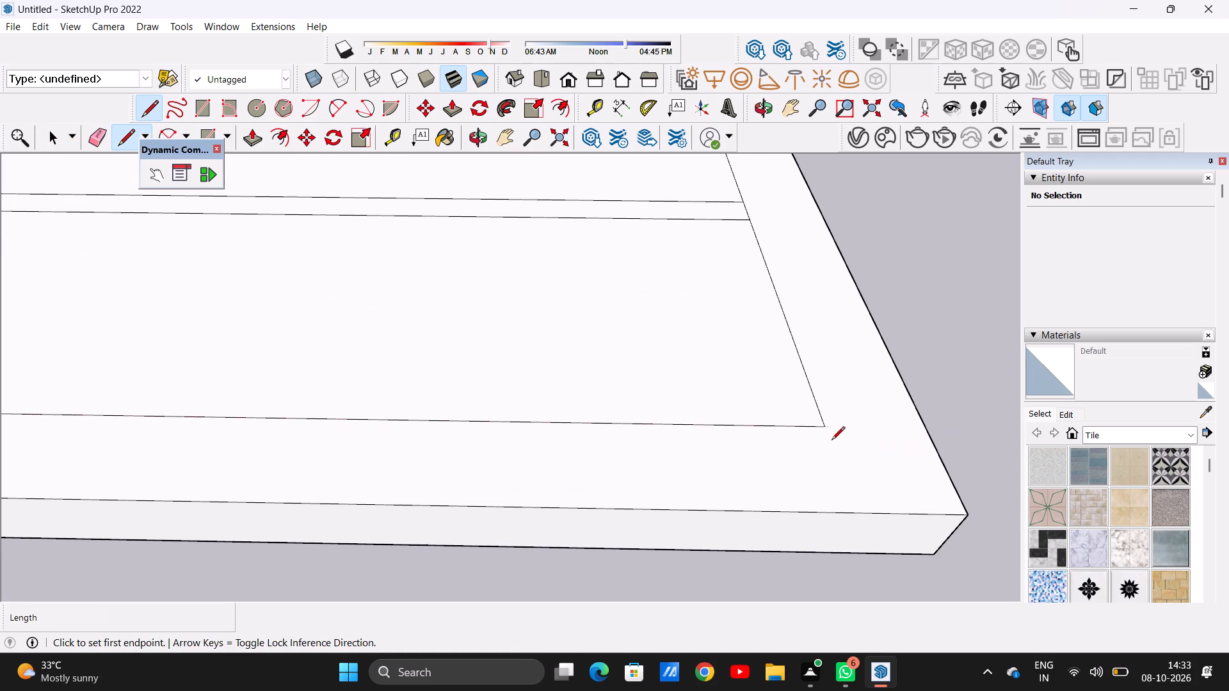
pyautogui.click(821, 427)
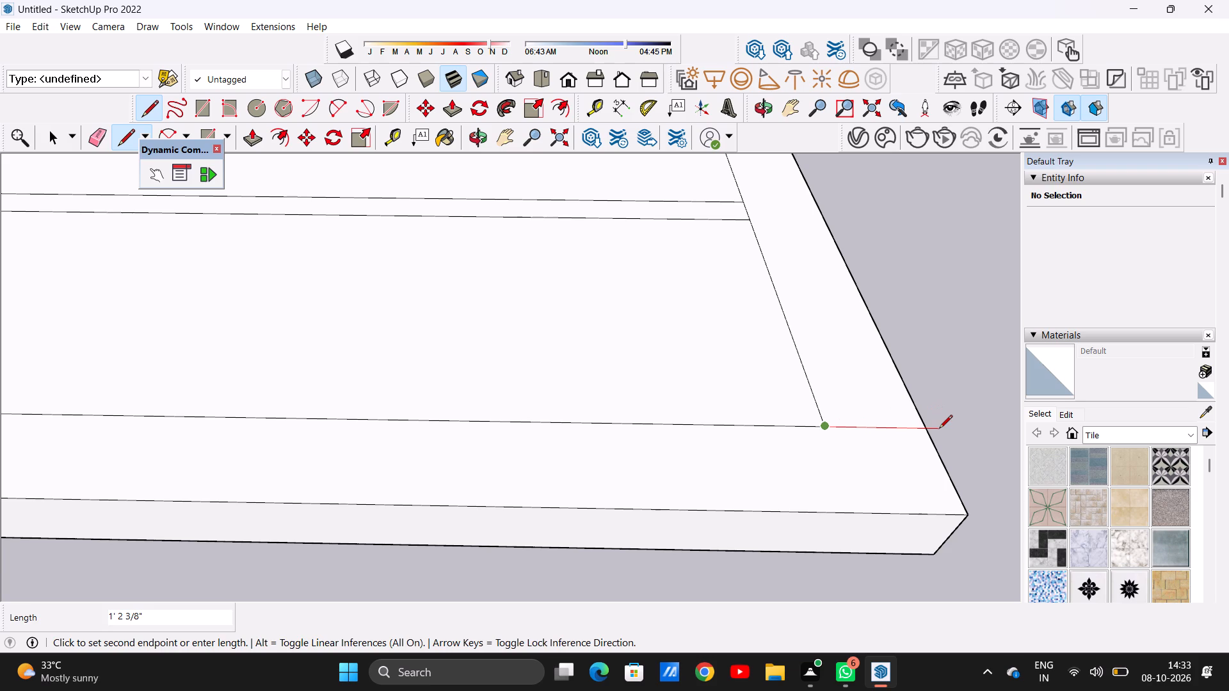
pyautogui.click(930, 433)
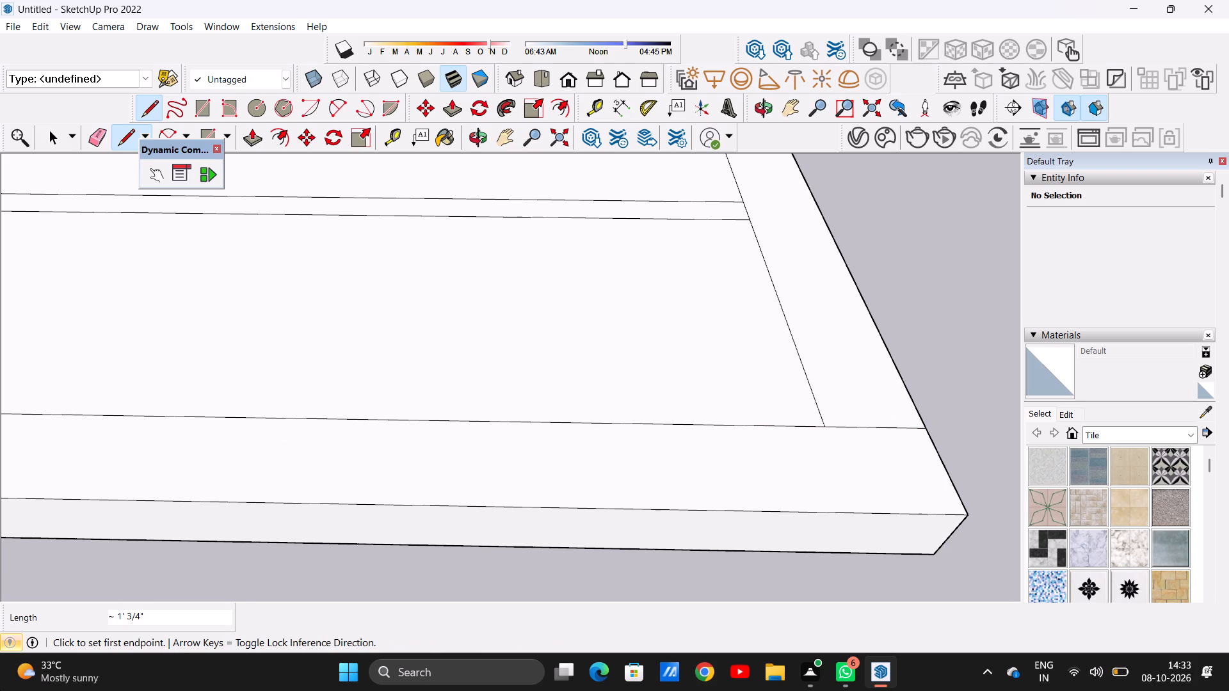
pyautogui.press('space')
# Push/Pull the U-shaped border along the sides and back of the right base slab up 10' to raise the walls.
pyautogui.scroll(-16, 15, 690)
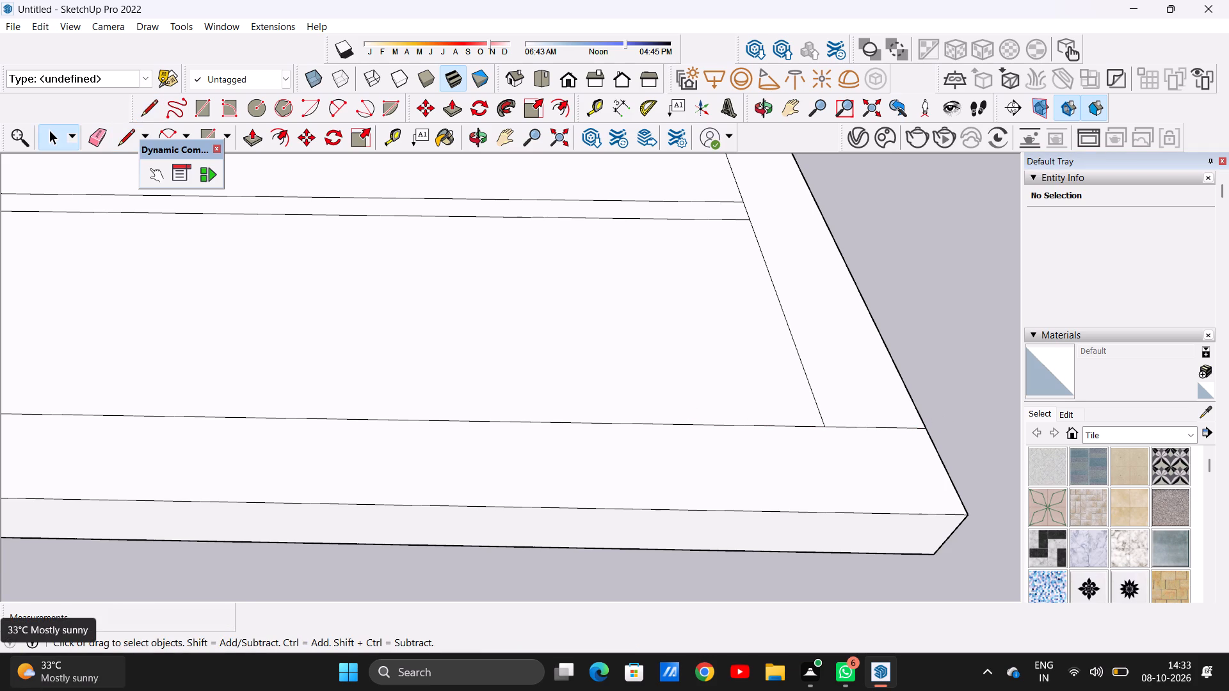
pyautogui.scroll(-3, 19, 690)
pyautogui.scroll(-20, 241, 450)
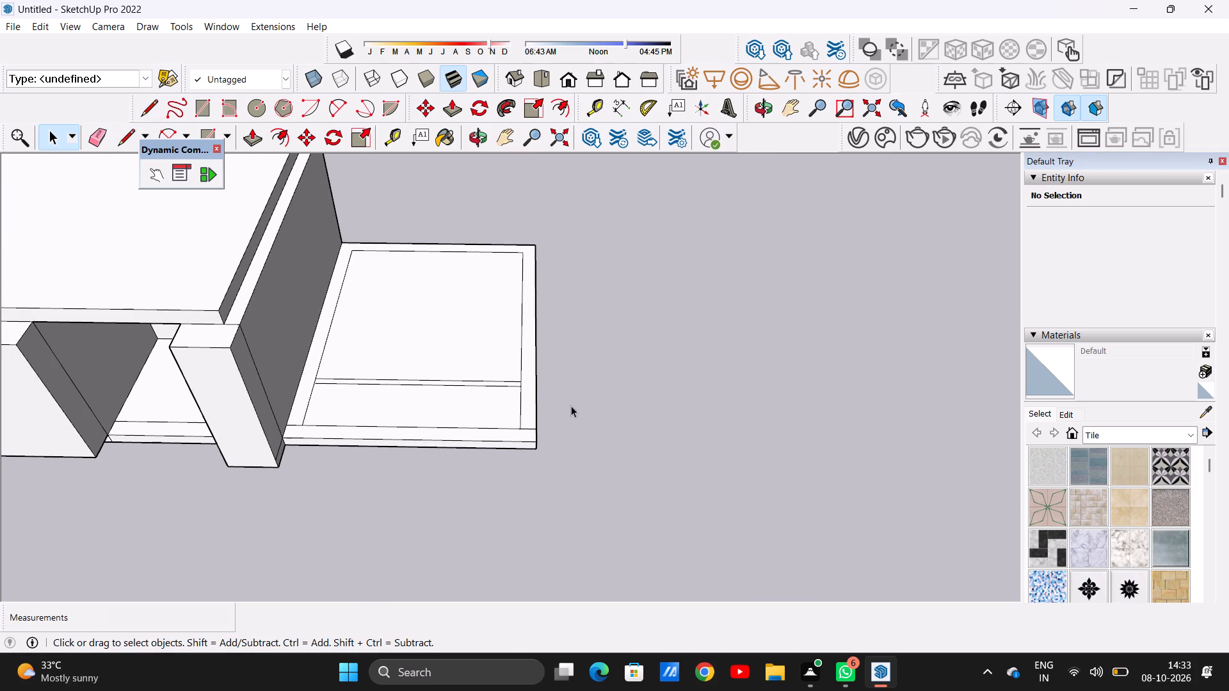
pyautogui.scroll(1, 336, 405)
pyautogui.scroll(-1, 333, 405)
pyautogui.scroll(3, 325, 405)
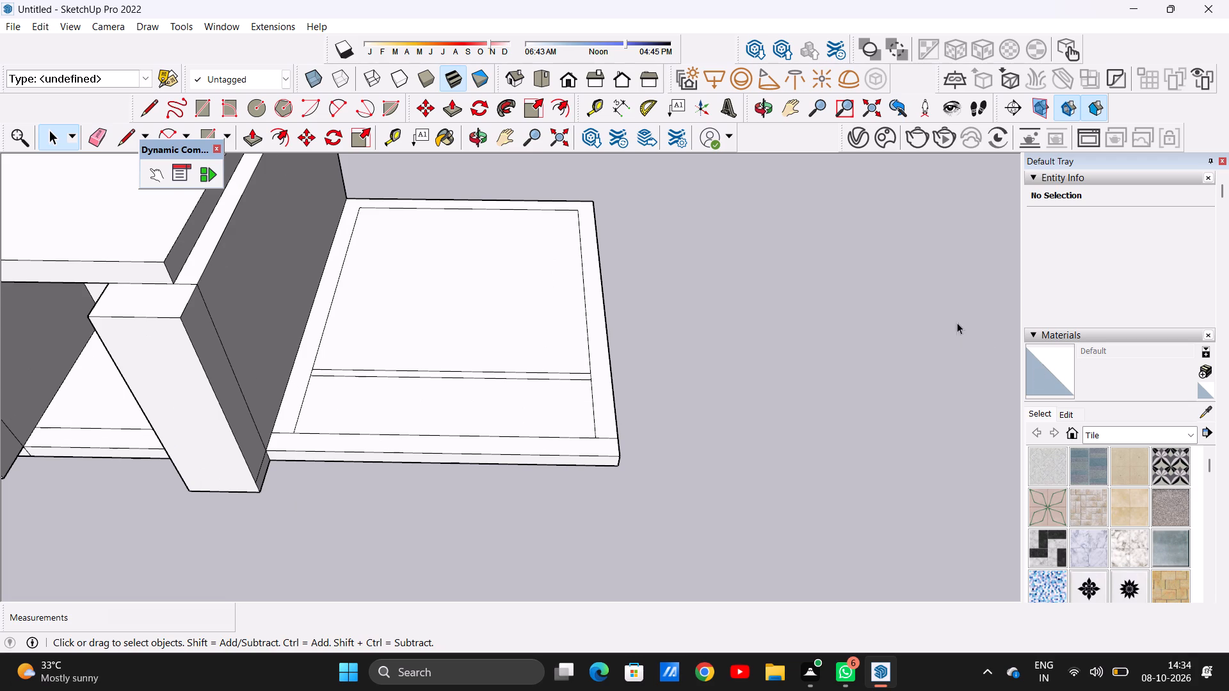
pyautogui.scroll(-8, 607, 429)
pyautogui.moveTo(723, 436); pyautogui.dragTo(472, 491, button='middle')
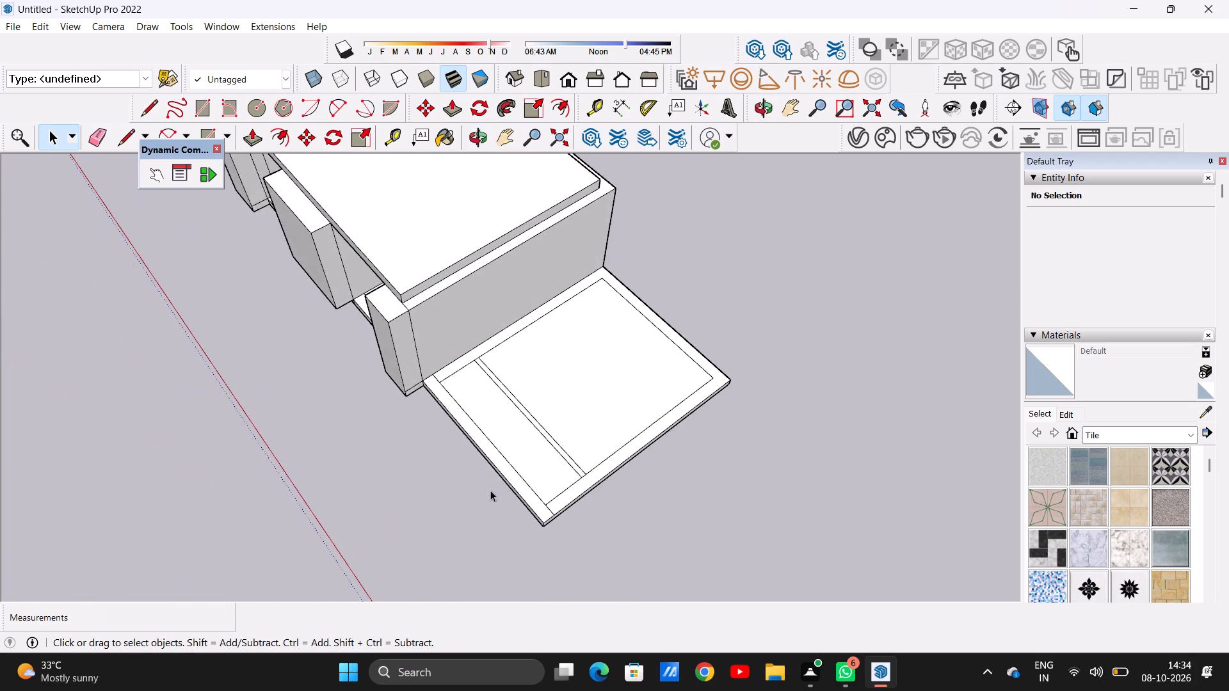
pyautogui.scroll(9, 618, 482)
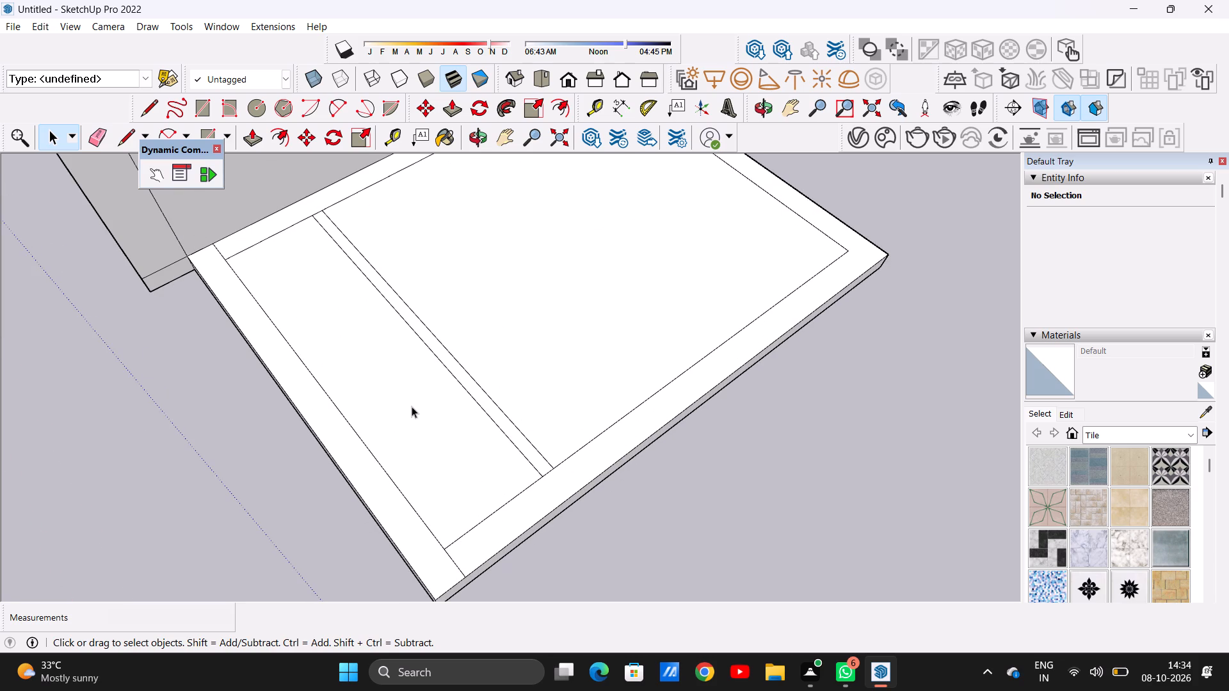
pyautogui.press('p')
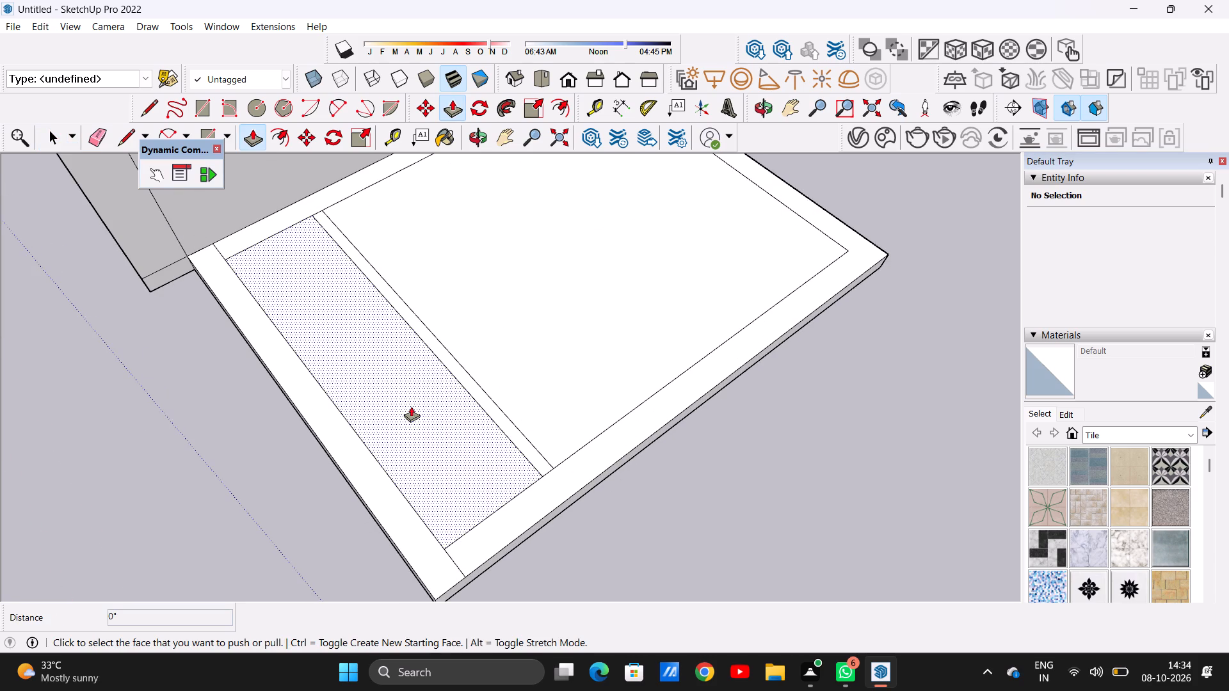
pyautogui.click(618, 441)
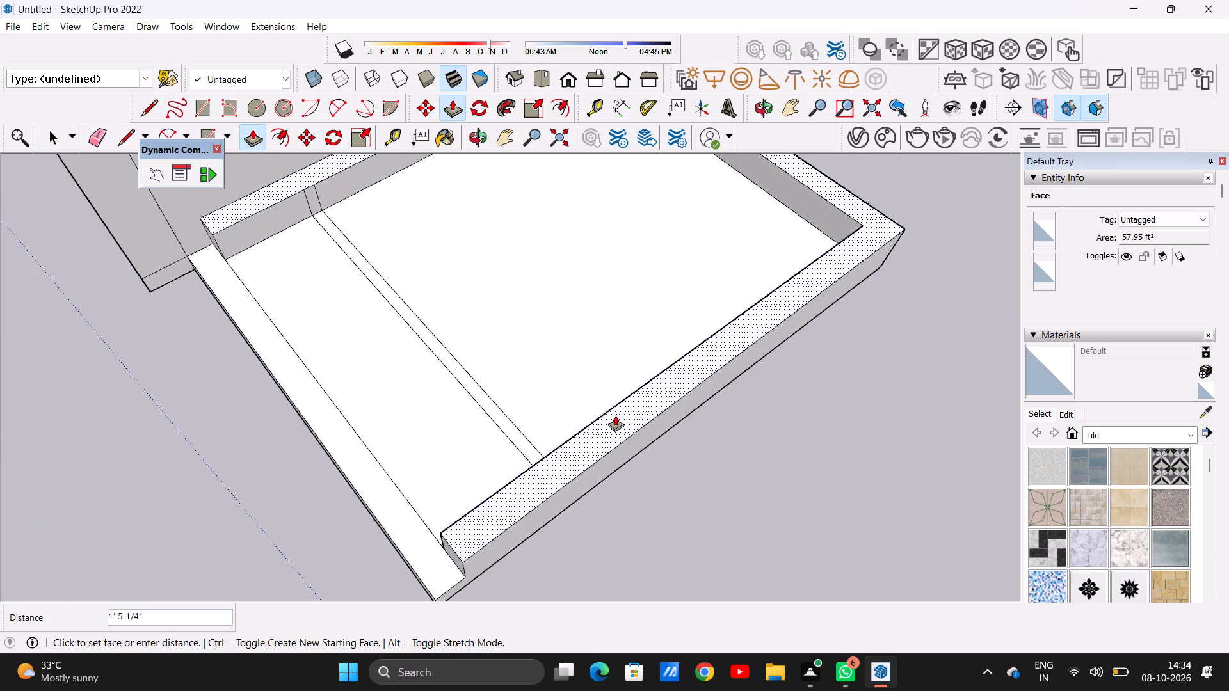
pyautogui.write("10'")
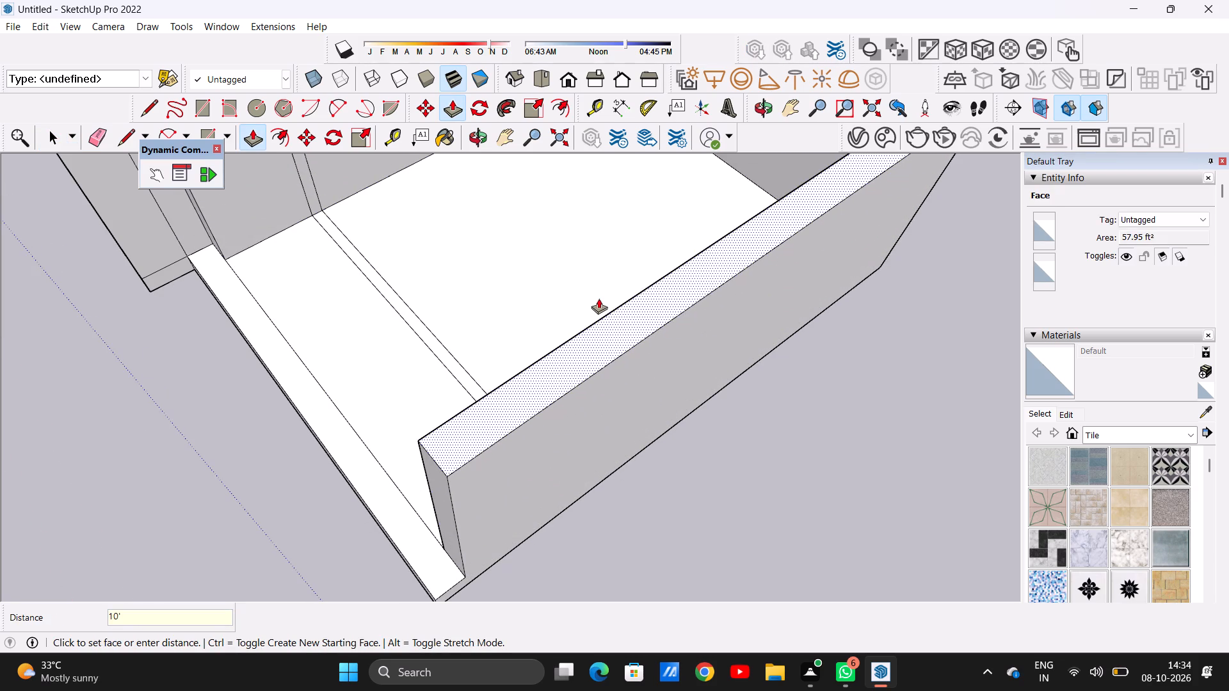
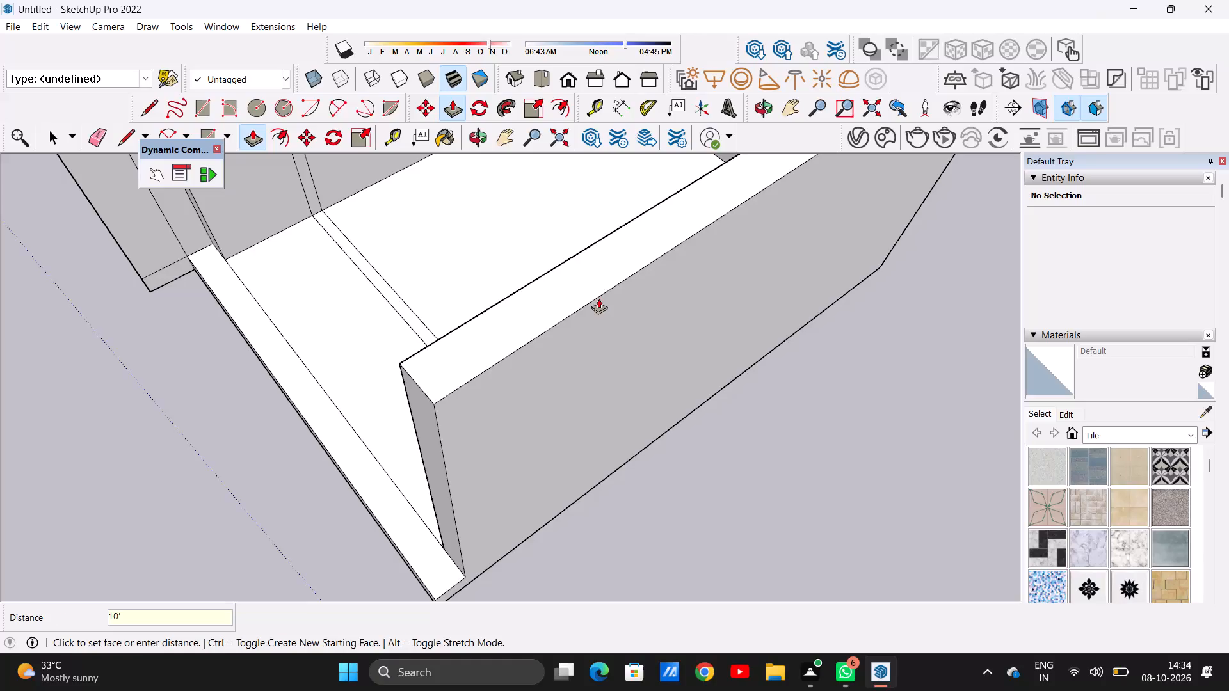
# Push/Pull the thin strip between the right wing's side walls up 10', level with the side walls, to raise its front wall.
pyautogui.press('space')
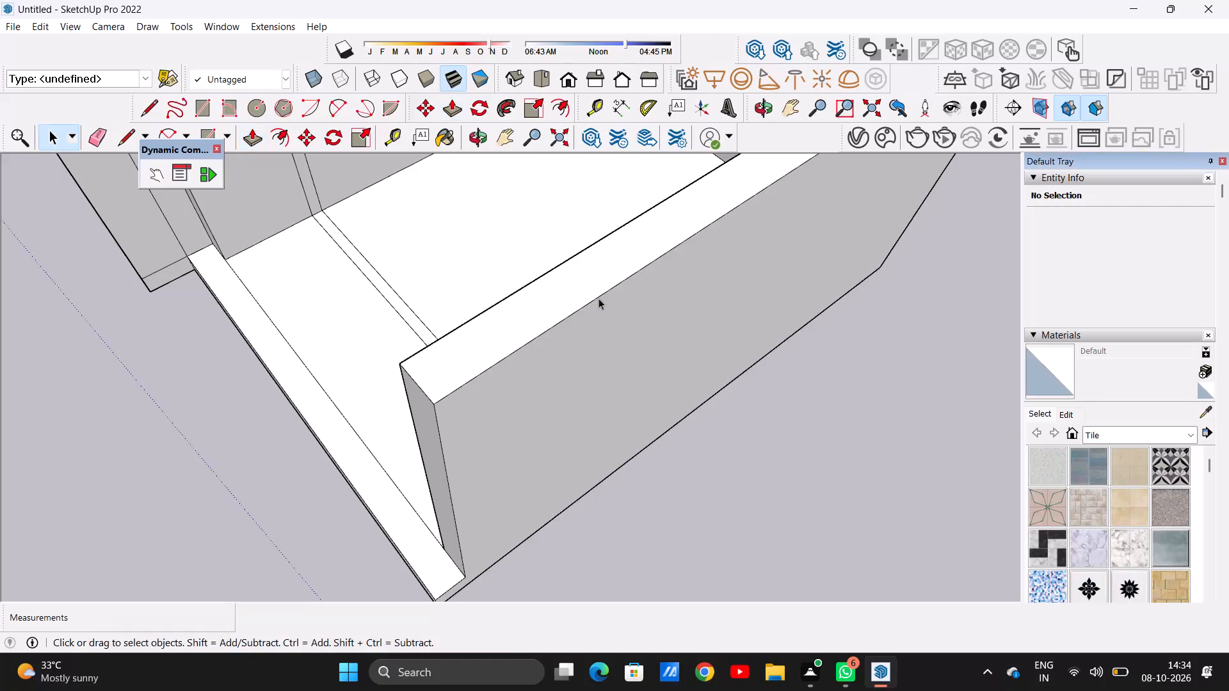
pyautogui.scroll(-15, 551, 386)
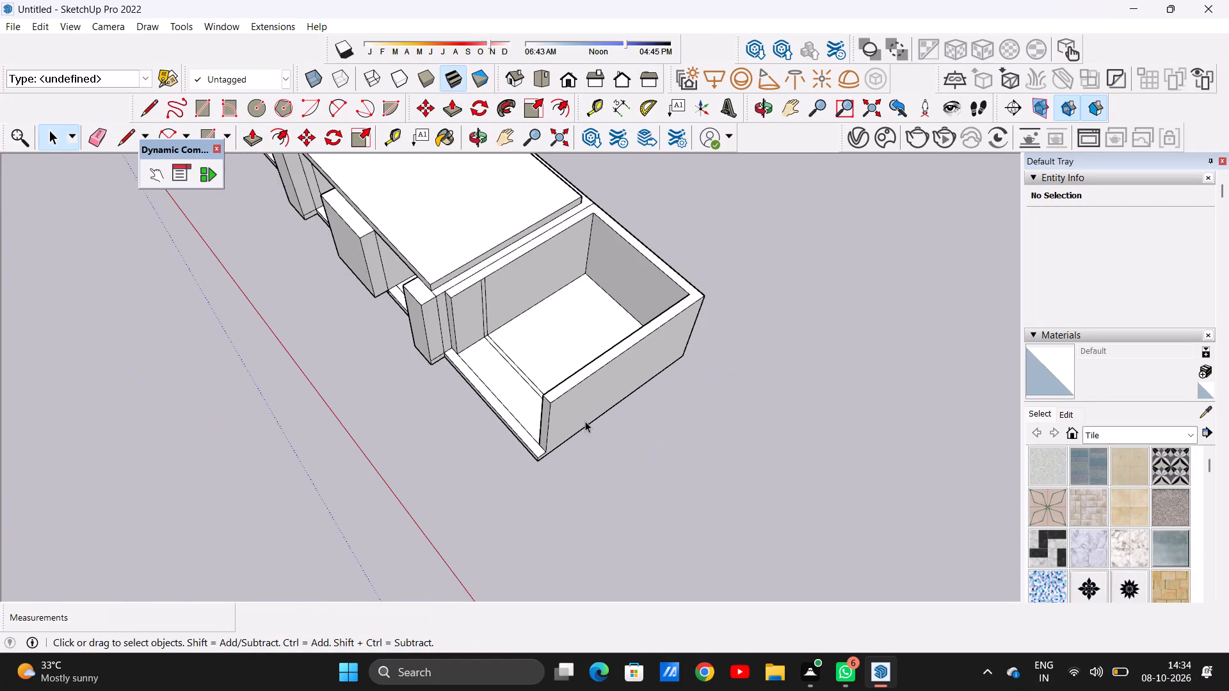
pyautogui.scroll(-1, 585, 421)
pyautogui.moveTo(401, 364); pyautogui.dragTo(651, 175, button='middle')
pyautogui.moveTo(558, 354); pyautogui.dragTo(536, 475, button='middle')
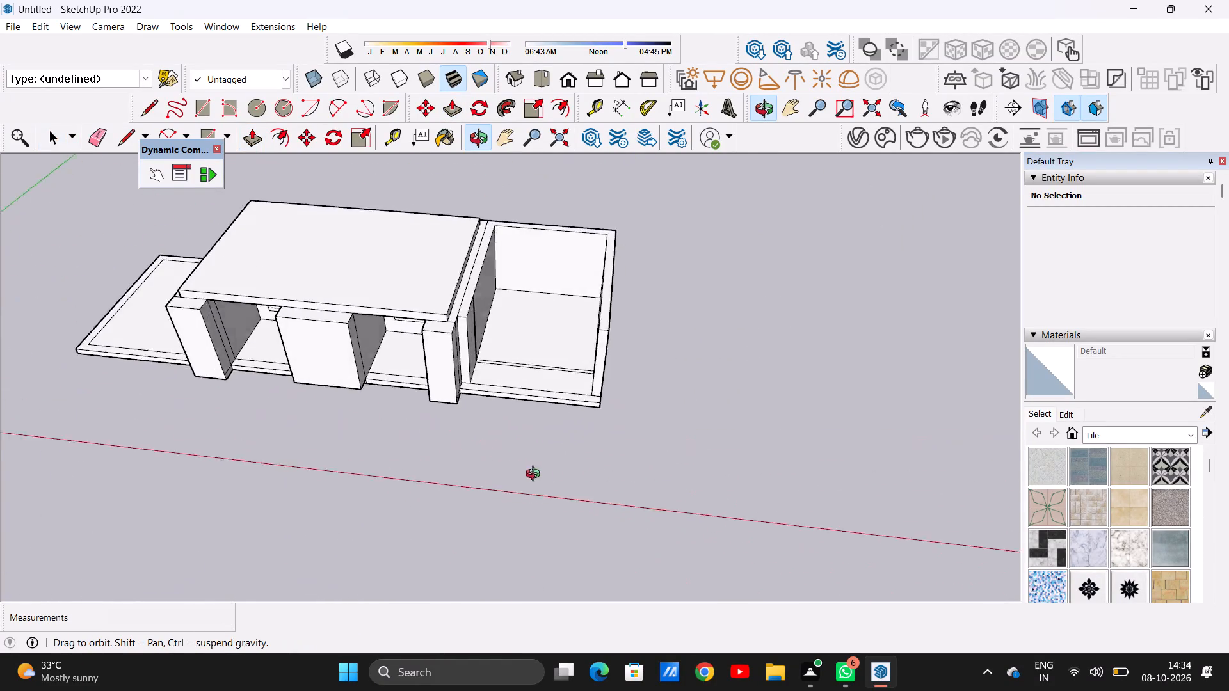
pyautogui.moveTo(536, 475); pyautogui.dragTo(586, 484, button='middle')
pyautogui.scroll(5, 595, 372)
pyautogui.moveTo(583, 354); pyautogui.dragTo(595, 447, button='middle')
pyautogui.scroll(5, 582, 322)
pyautogui.scroll(-1, 585, 328)
pyautogui.scroll(1, 585, 328)
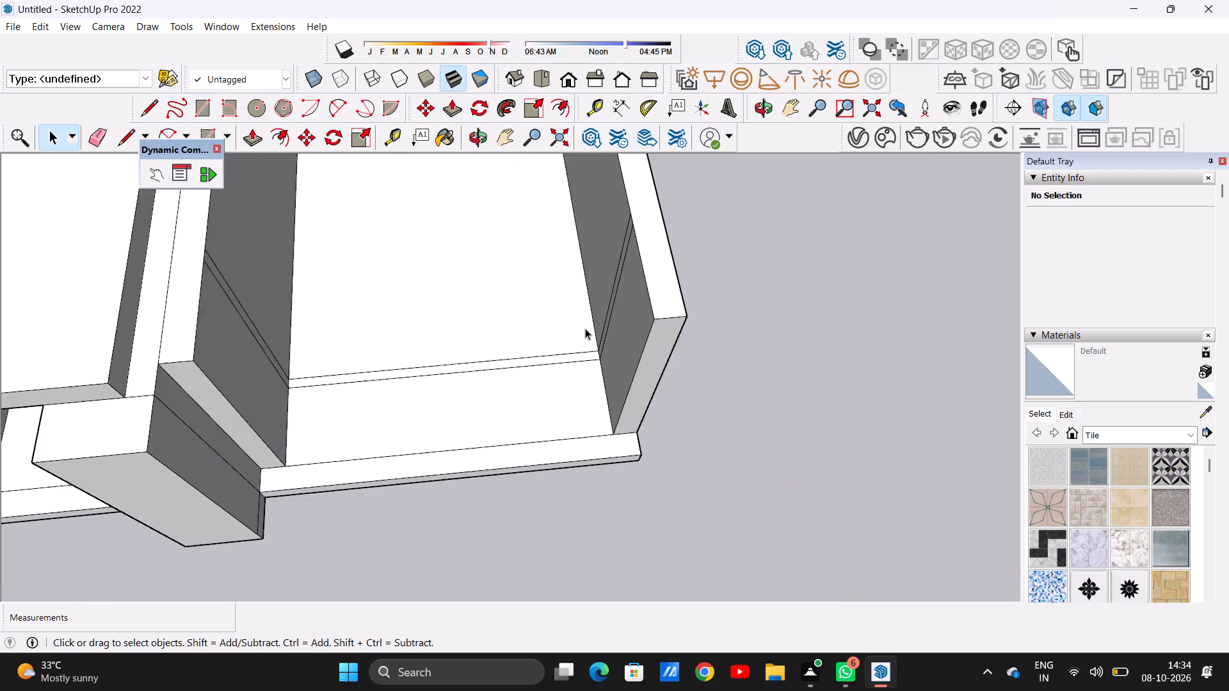
pyautogui.scroll(8, 585, 328)
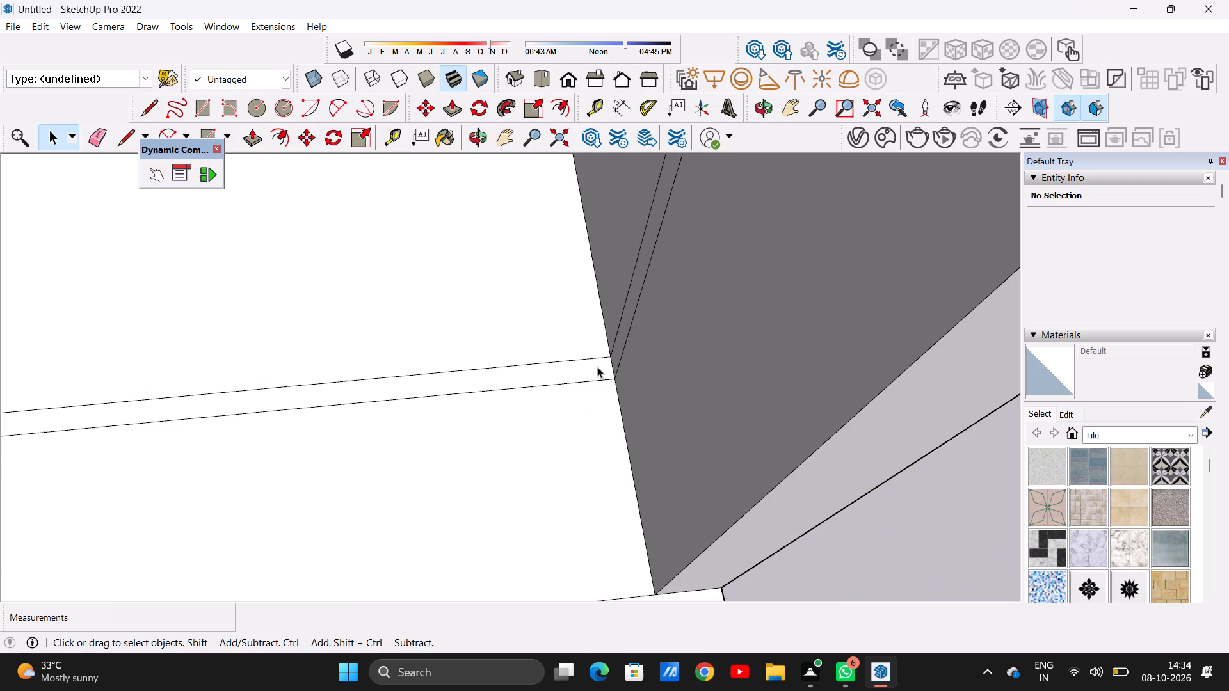
pyautogui.press('p')
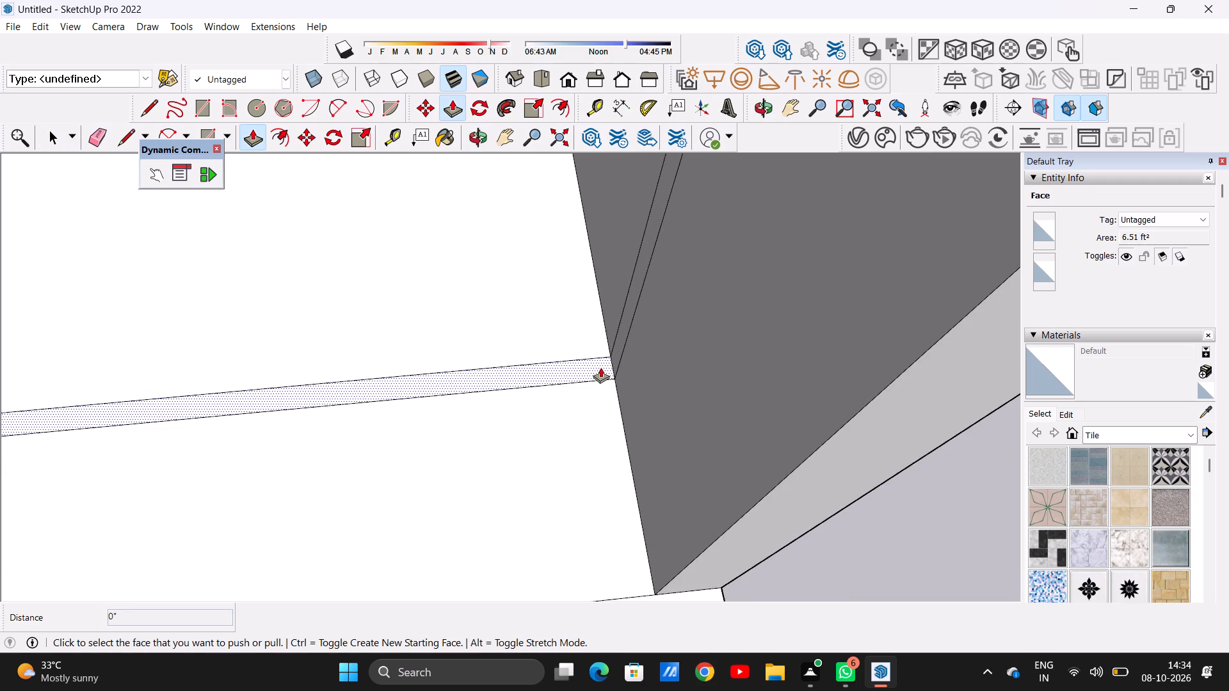
pyautogui.click(600, 367)
pyautogui.scroll(-12, 593, 317)
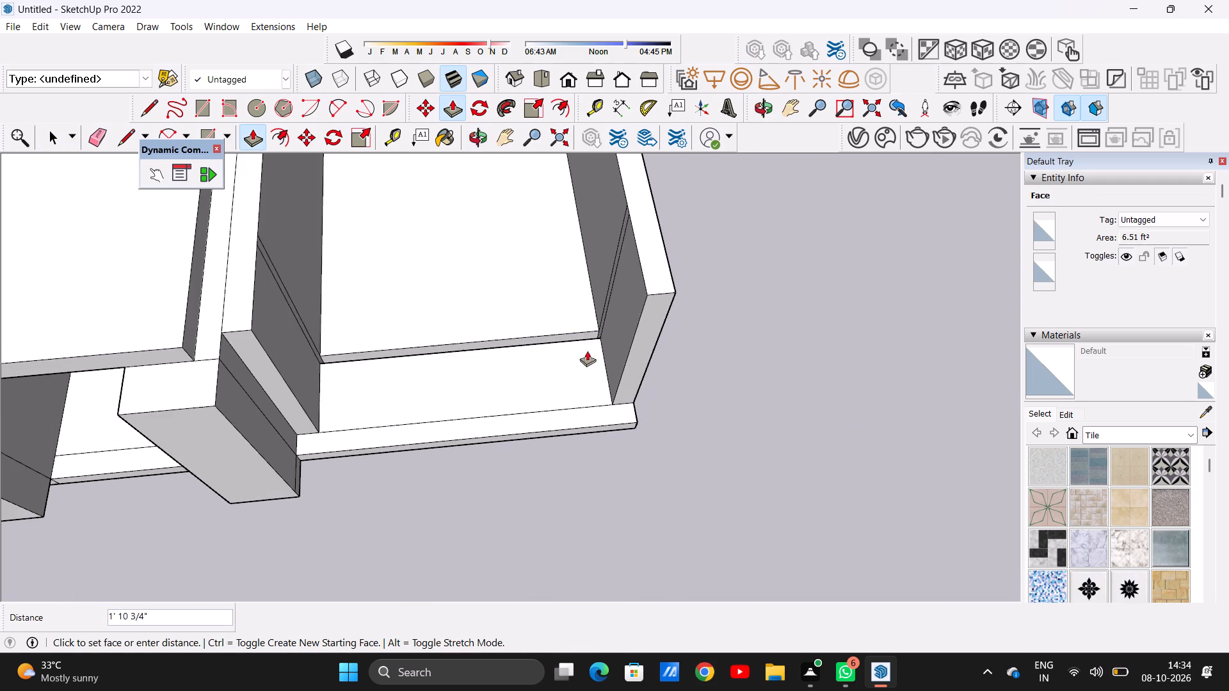
pyautogui.scroll(6, 633, 226)
pyautogui.click(626, 203)
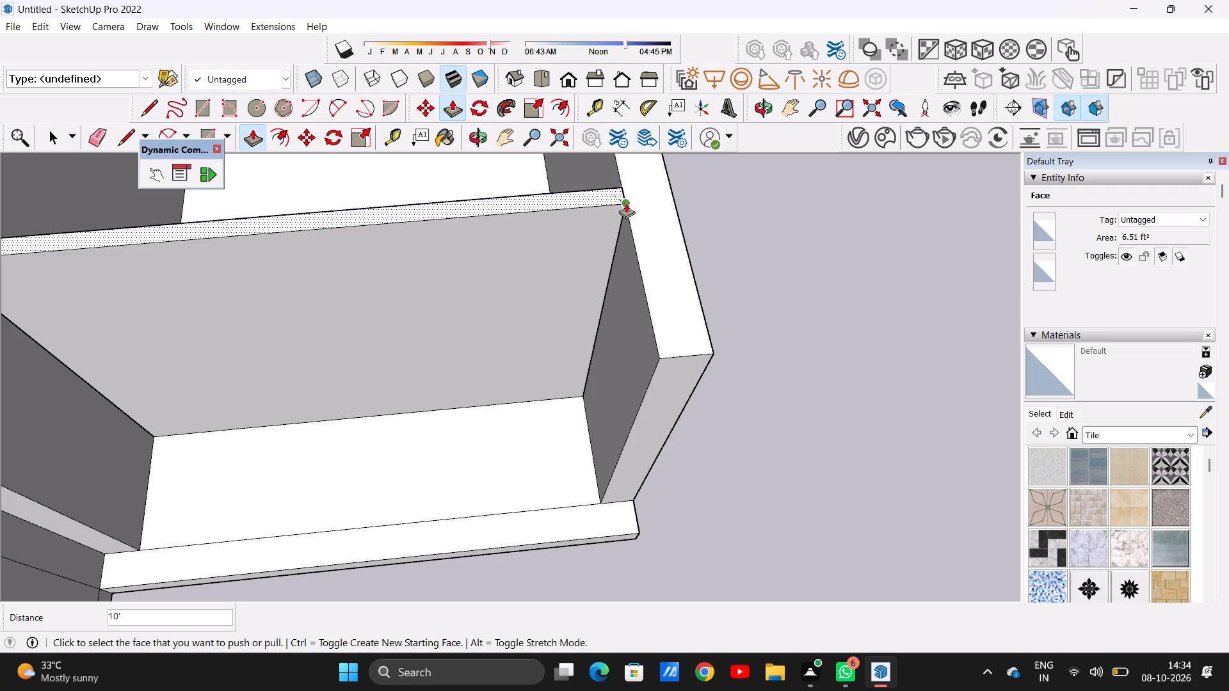
pyautogui.press('space')
# Draw a rectangle about 6' 11" wide and 5' 6" high on the right wing's front wall, rising from the wall's bottom edge.
pyautogui.scroll(-7, 618, 330)
pyautogui.moveTo(519, 386); pyautogui.dragTo(486, 233, button='middle')
pyautogui.scroll(2, 476, 283)
pyautogui.scroll(-1, 476, 284)
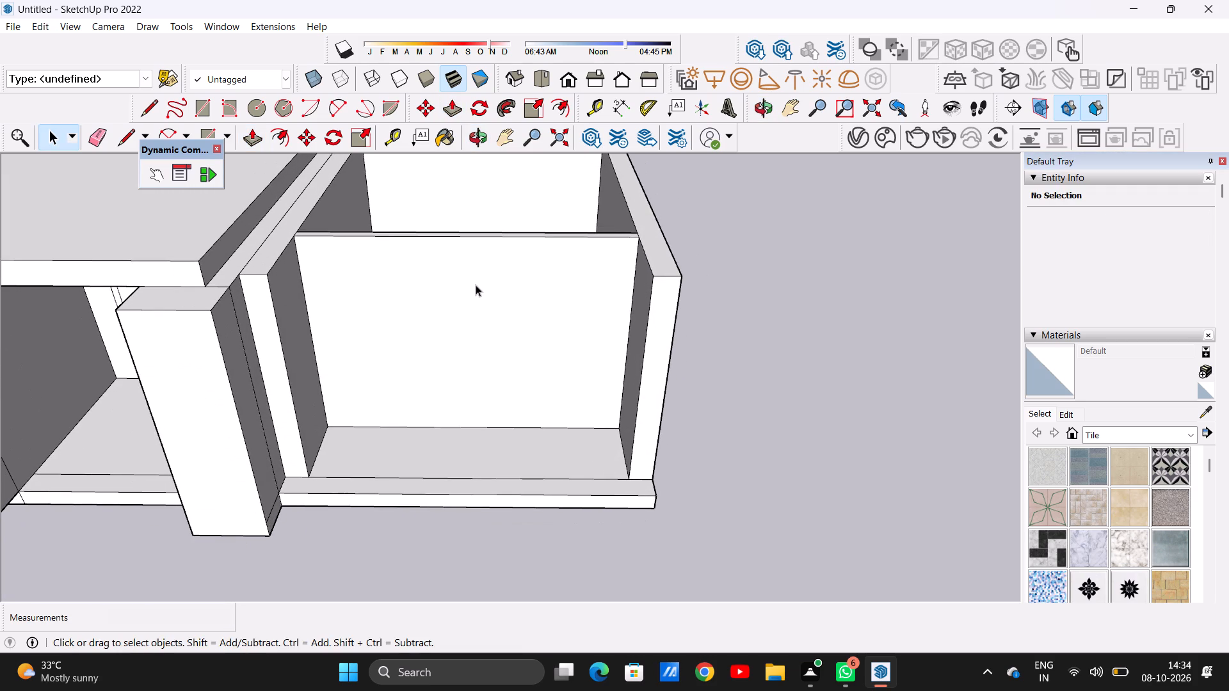
pyautogui.scroll(-9, 551, 396)
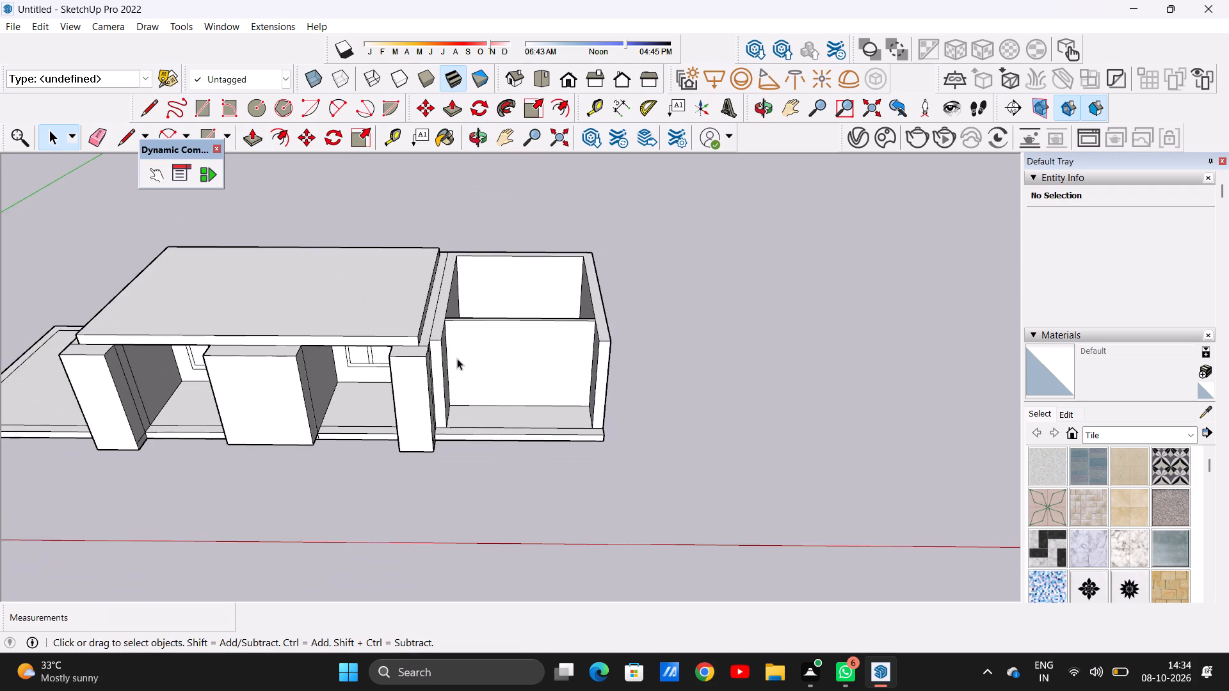
pyautogui.moveTo(454, 369); pyautogui.dragTo(455, 237, button='middle')
pyautogui.scroll(7, 505, 376)
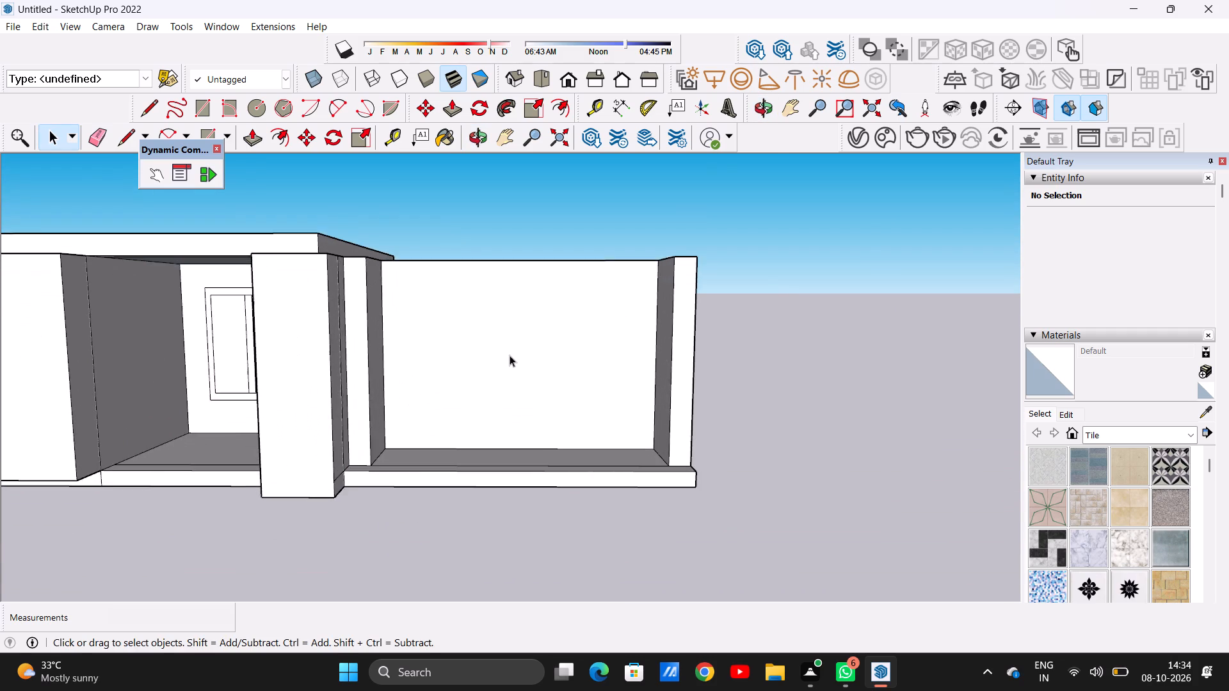
pyautogui.scroll(-1, 510, 355)
pyautogui.scroll(2, 510, 355)
pyautogui.scroll(1, 501, 279)
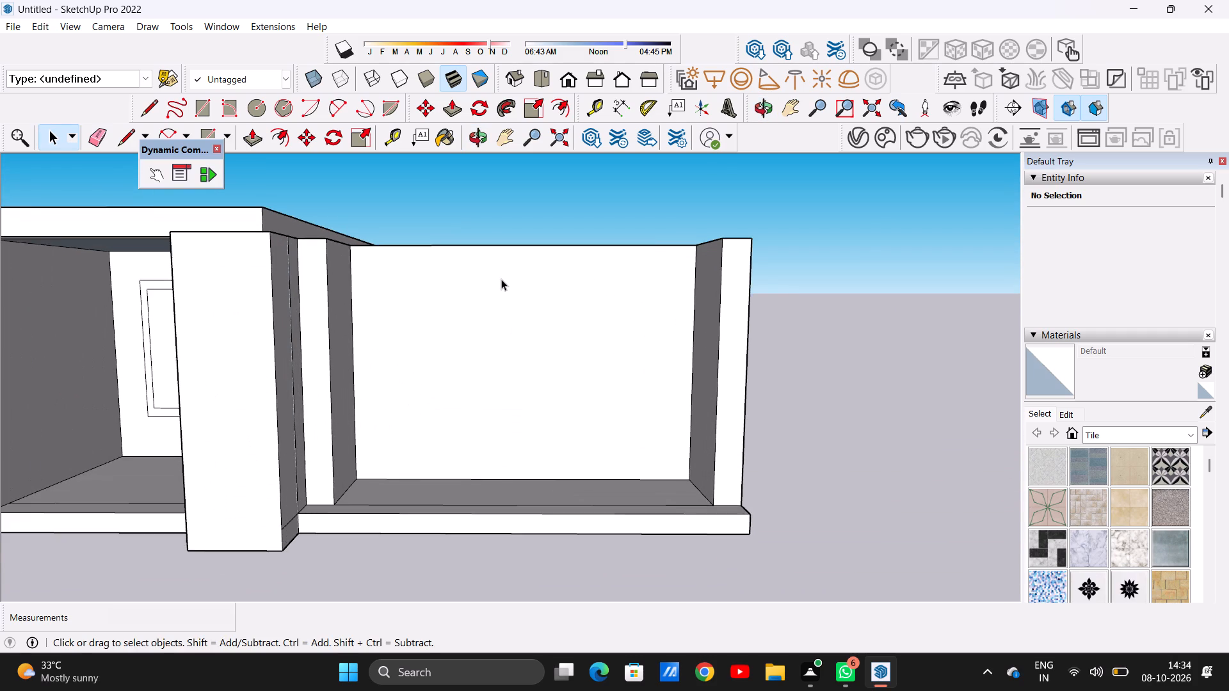
pyautogui.scroll(1, 501, 279)
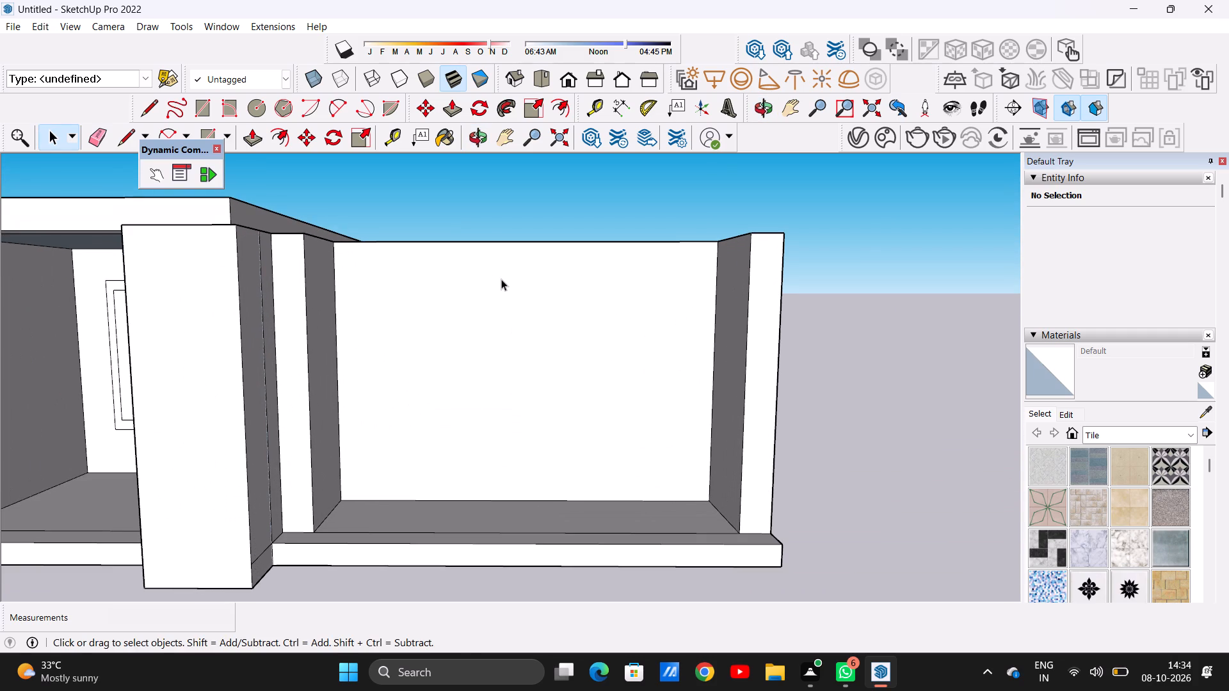
pyautogui.press('r')
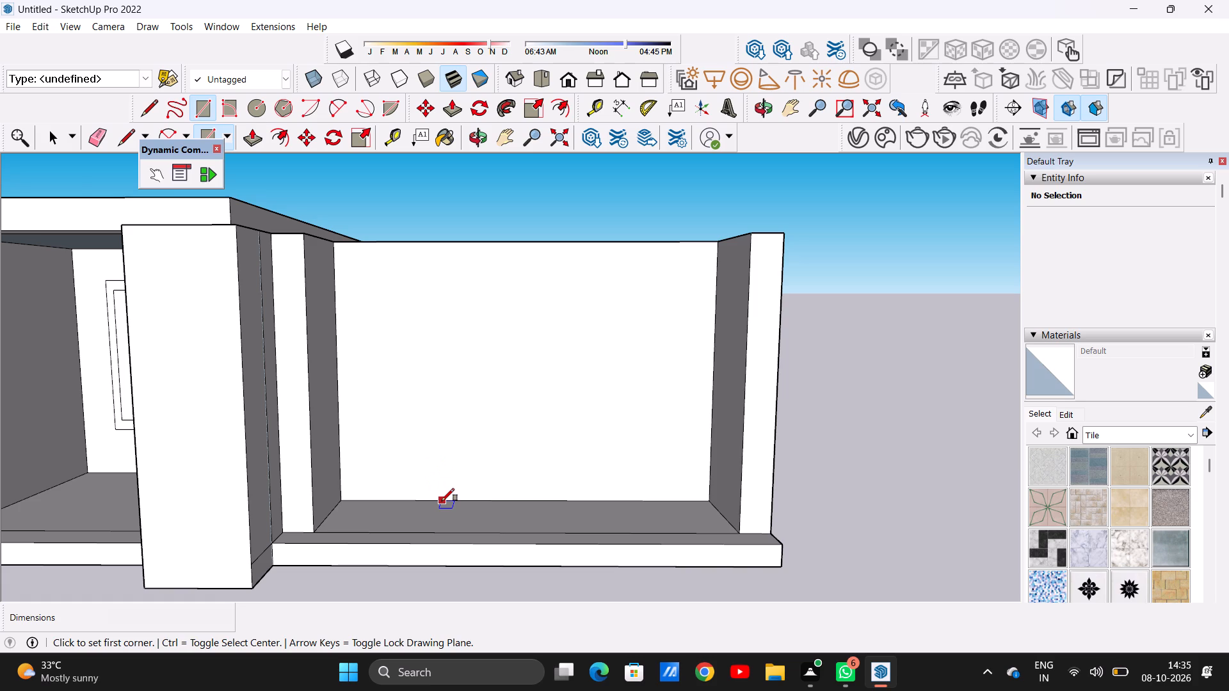
pyautogui.moveTo(454, 498); pyautogui.dragTo(454, 596, button='middle')
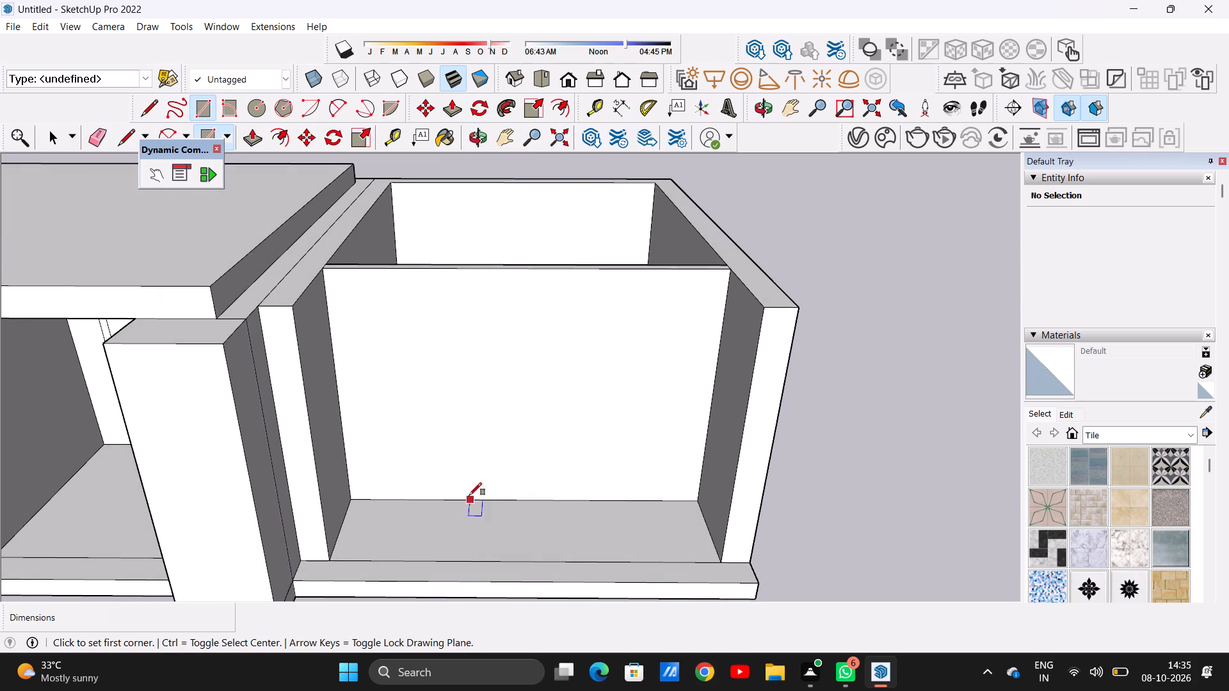
pyautogui.scroll(4, 468, 495)
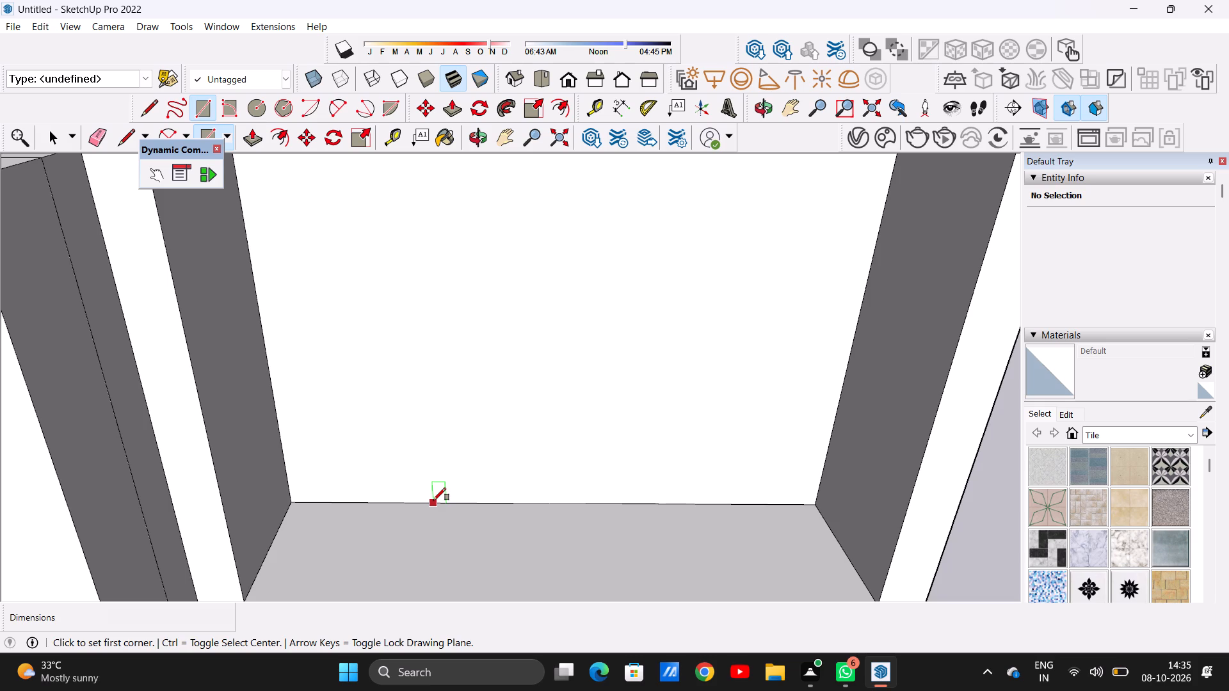
pyautogui.click(433, 500)
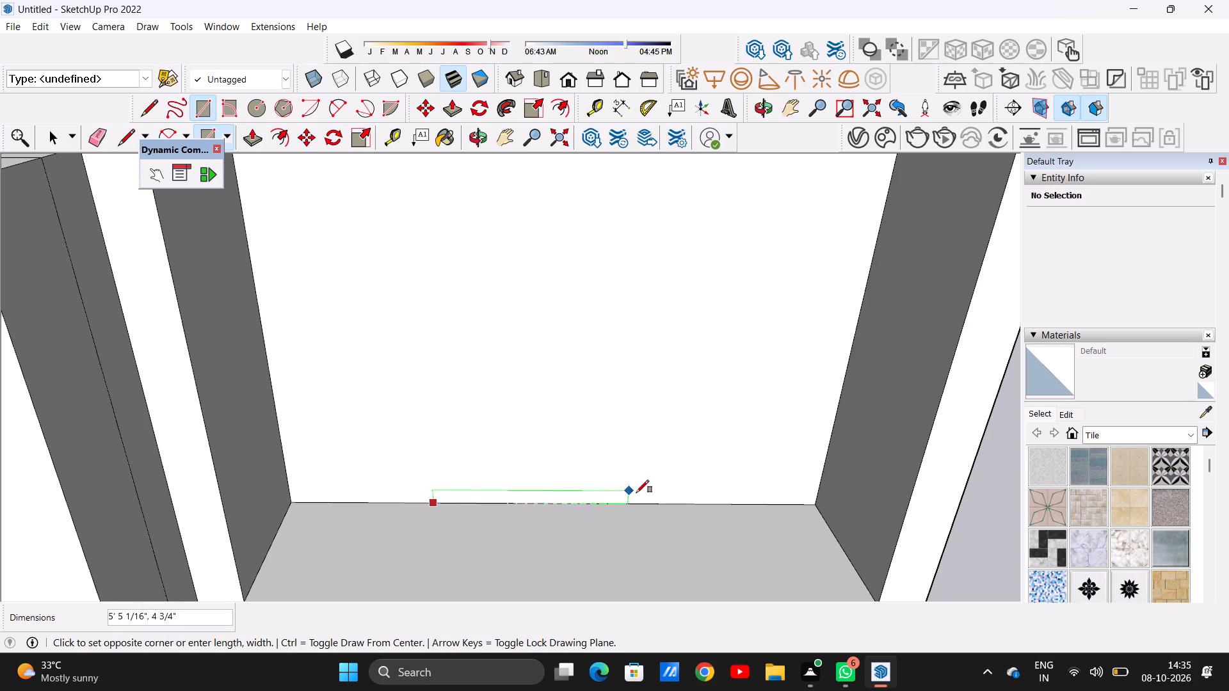
pyautogui.click(684, 500)
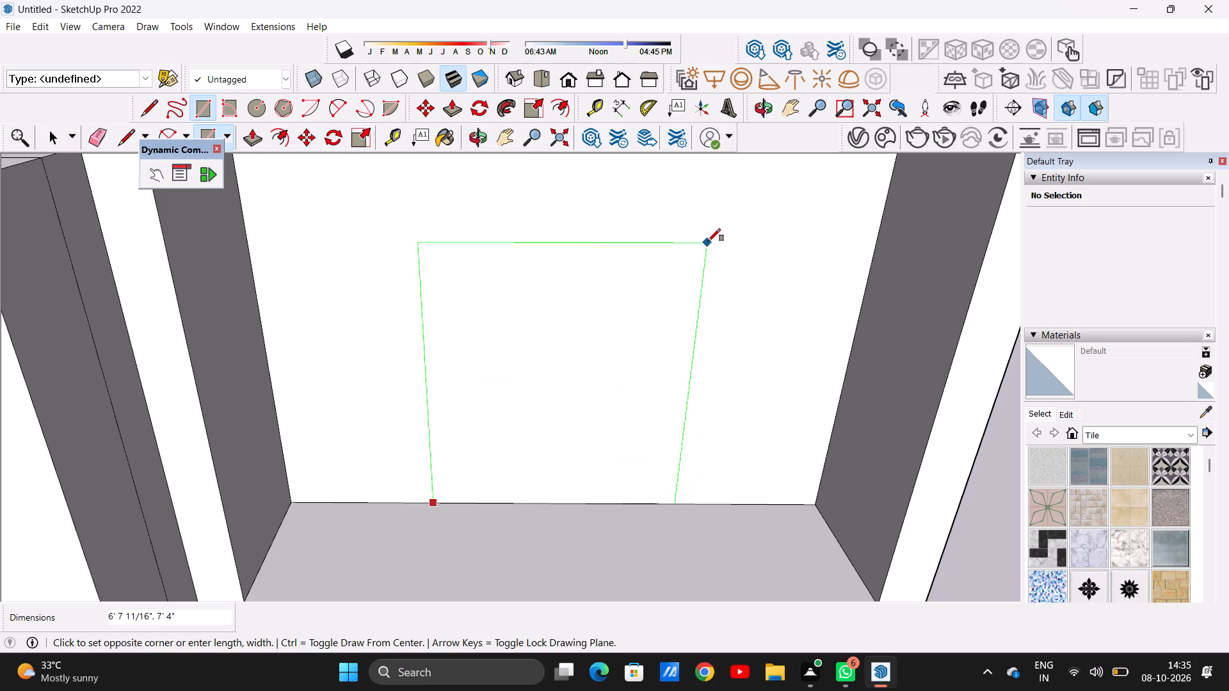
pyautogui.scroll(-6, 706, 308)
pyautogui.moveTo(703, 322); pyautogui.dragTo(695, 274, button='middle')
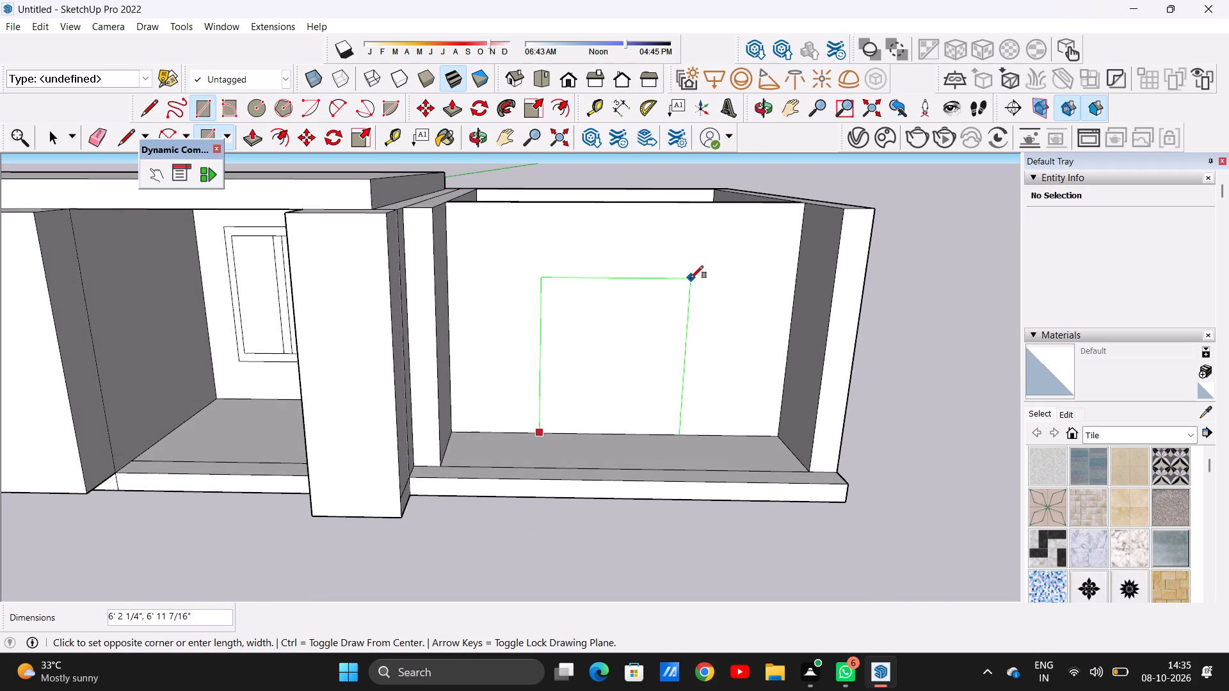
pyautogui.click(707, 312)
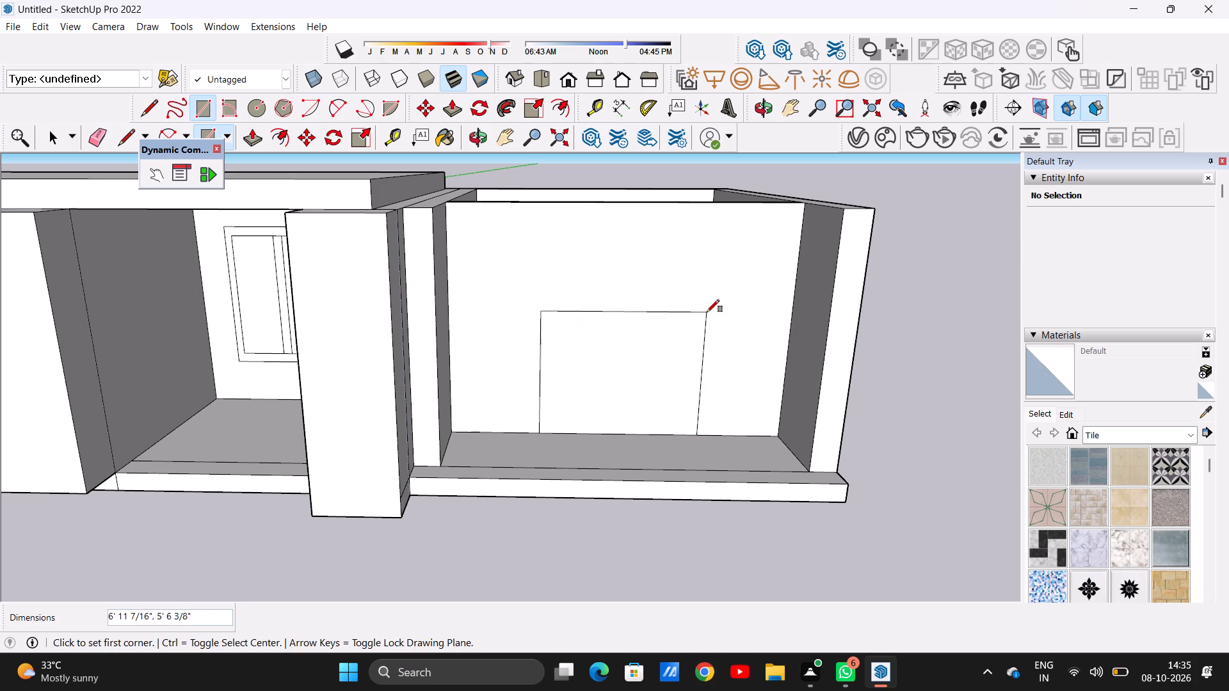
pyautogui.press('space')
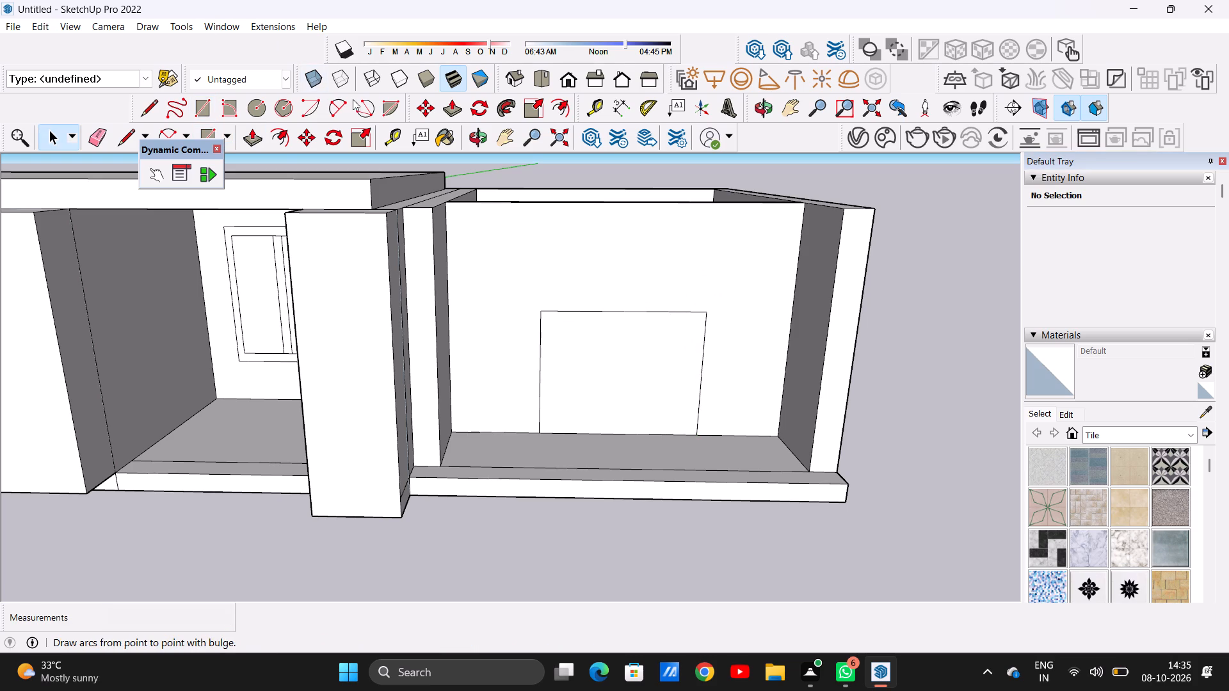
# Draw a 2 Point Arc between the rectangle's upper corners, bulging upward about 3' 1" to form an arched opening outline.
pyautogui.click(332, 109)
pyautogui.scroll(4, 736, 339)
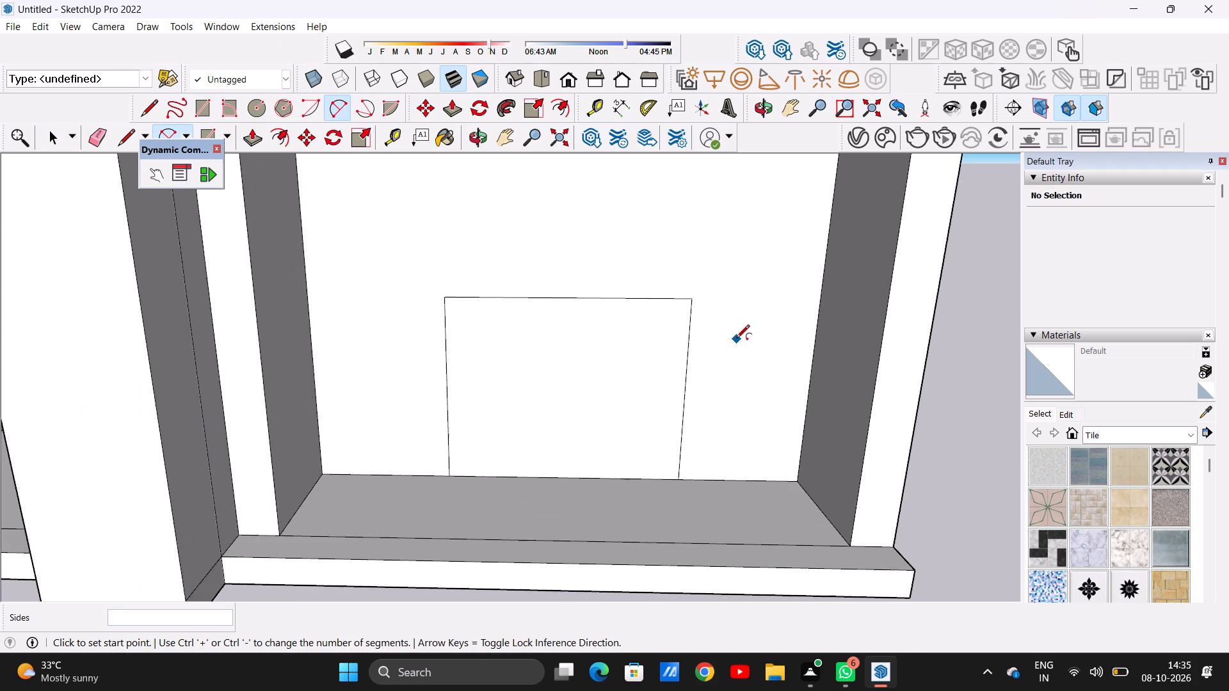
pyautogui.scroll(2, 736, 339)
pyautogui.click(416, 299)
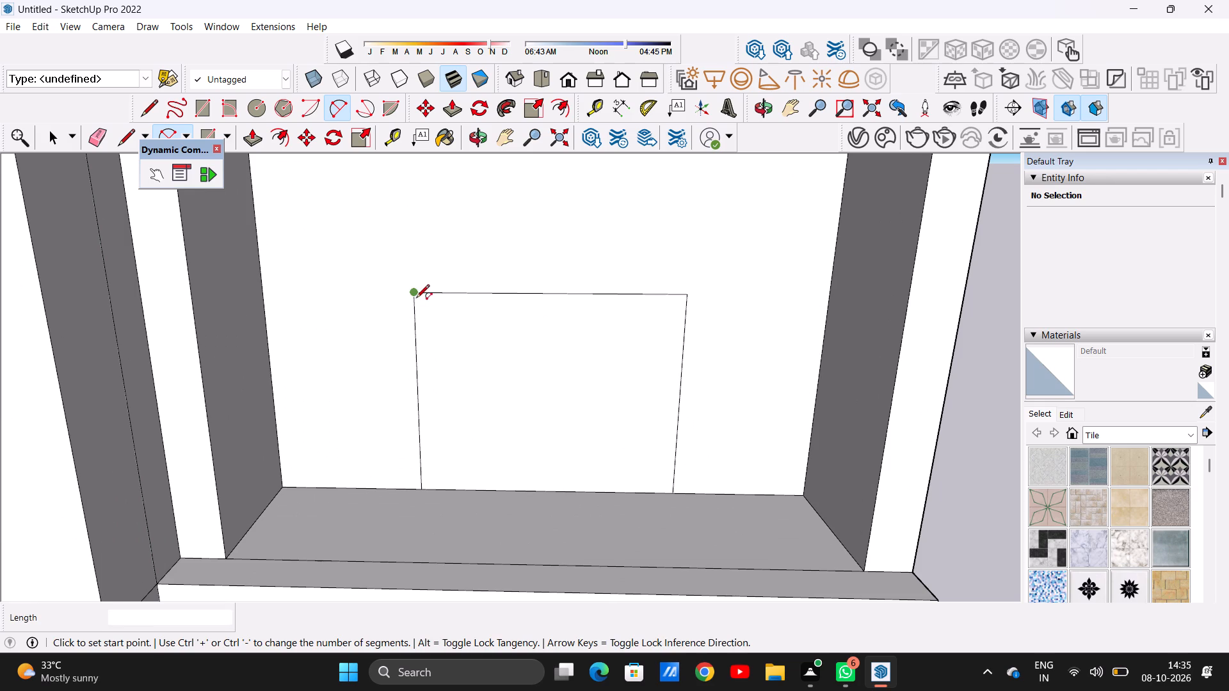
pyautogui.click(686, 292)
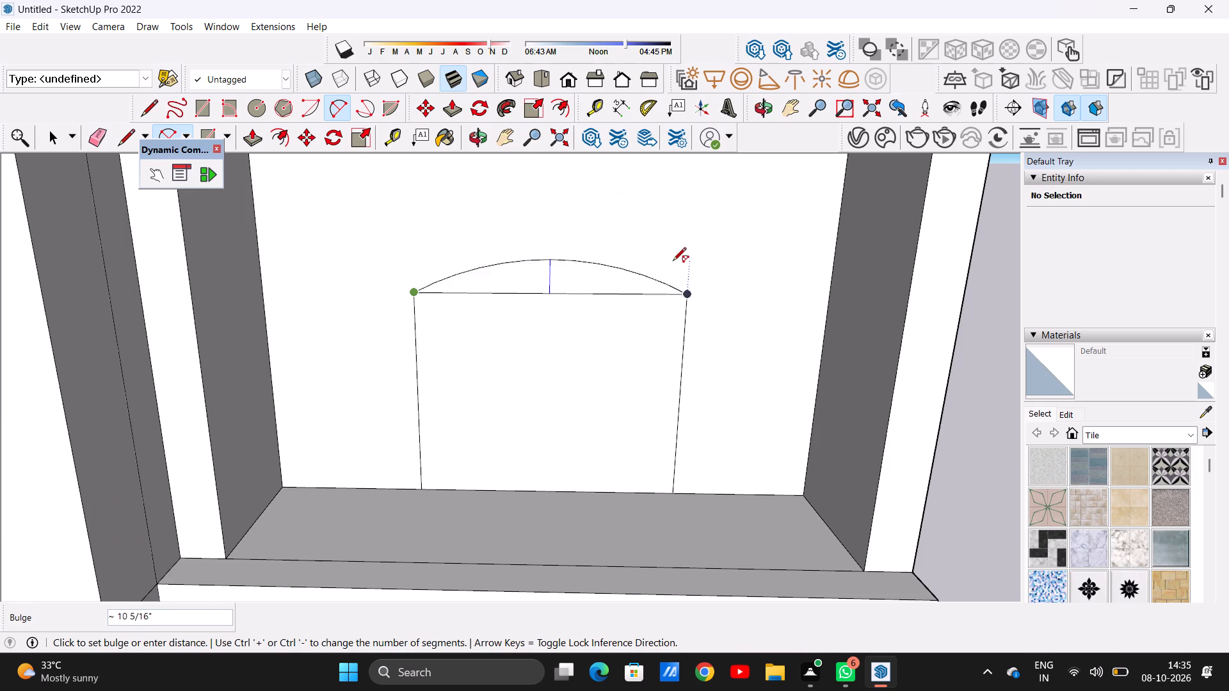
pyautogui.scroll(-9, 673, 262)
pyautogui.scroll(3, 667, 226)
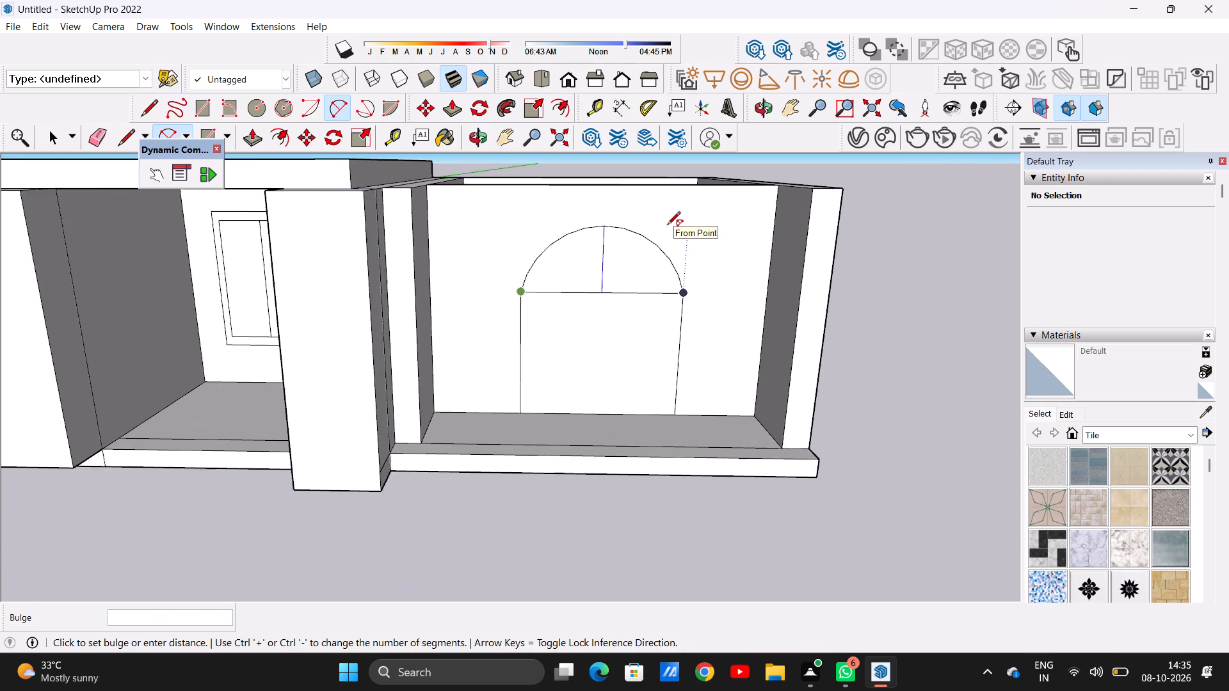
pyautogui.scroll(2, 667, 226)
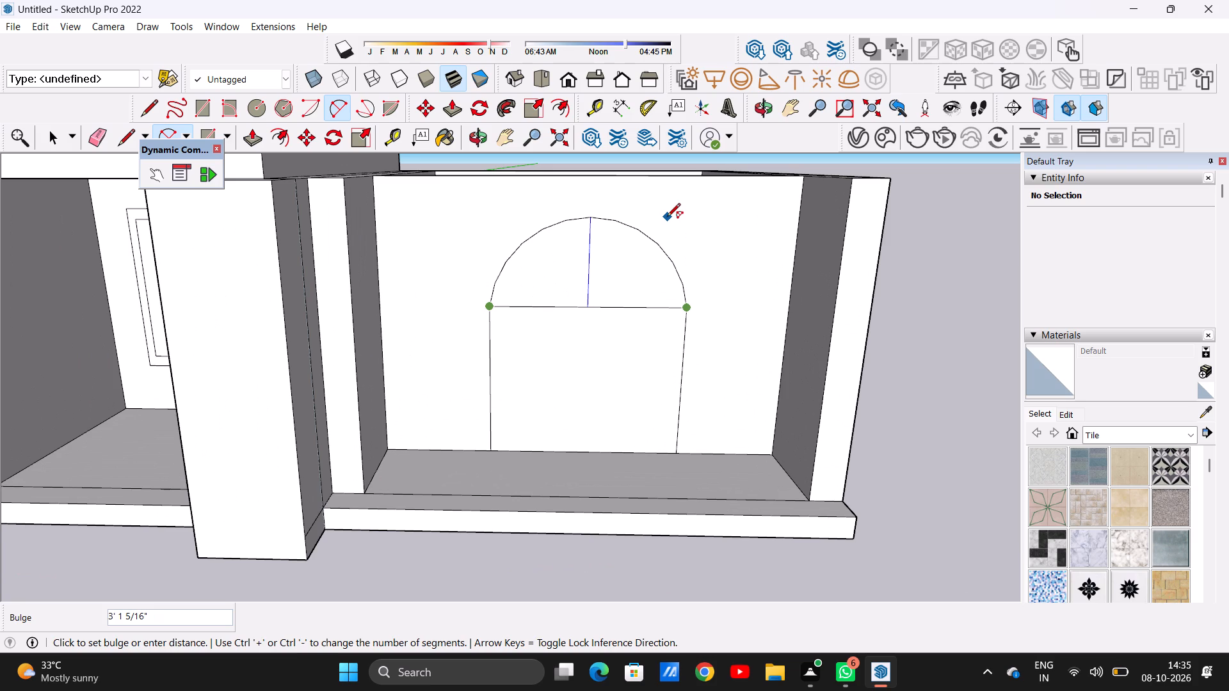
pyautogui.click(667, 218)
pyautogui.press('space')
# Set the arch's segment count to 60 to smooth its curve.
pyautogui.scroll(11, 659, 278)
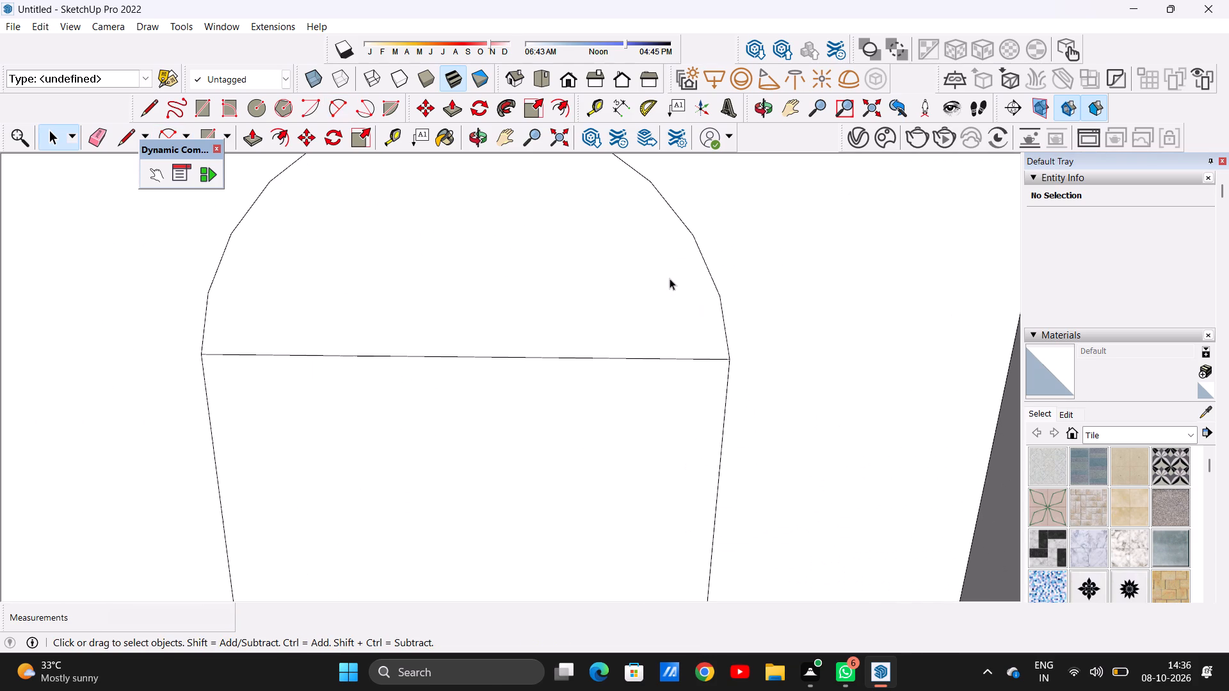
pyautogui.click(718, 291)
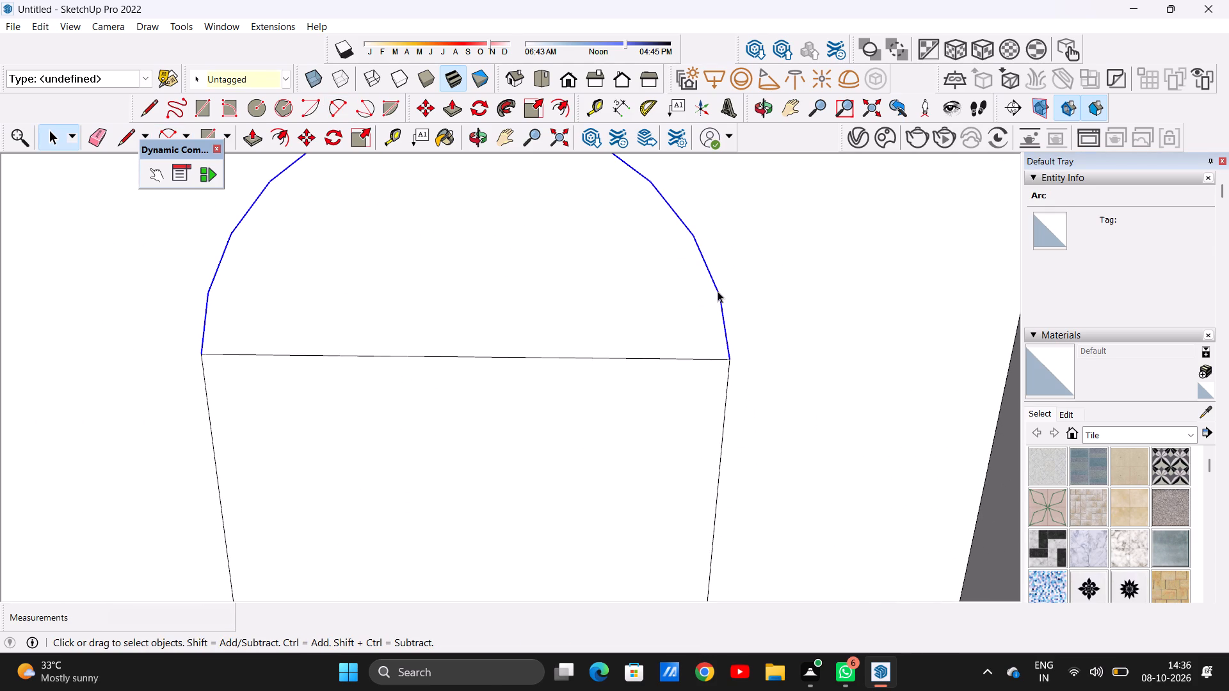
pyautogui.click(1131, 245)
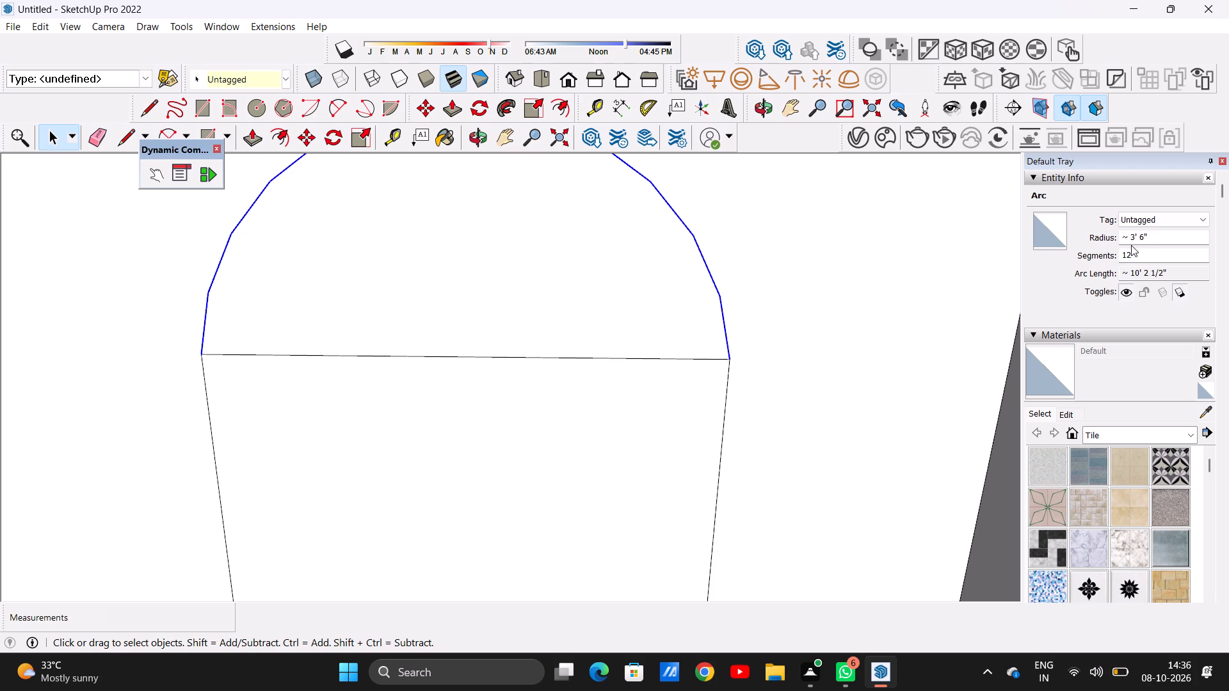
pyautogui.click(1124, 250)
pyautogui.click(1132, 256)
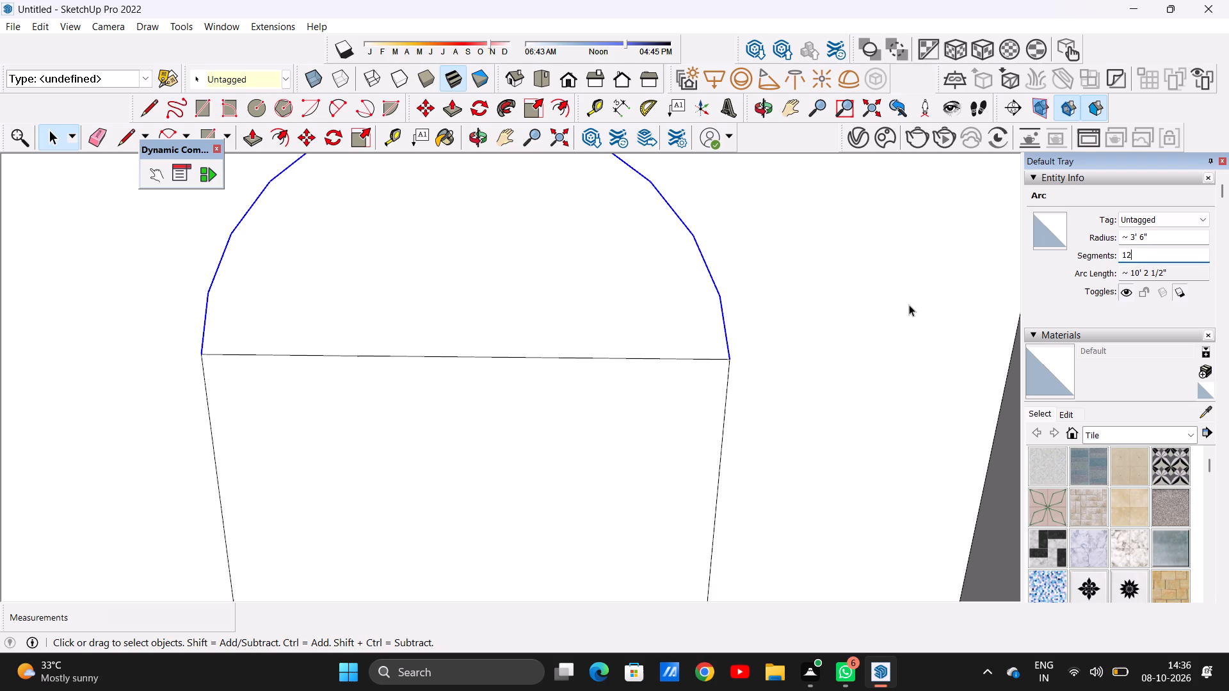
pyautogui.press('BackSpace')
pyautogui.press('BackSpace')
pyautogui.press('BackSpace')
pyautogui.write('60')
pyautogui.press('Return')
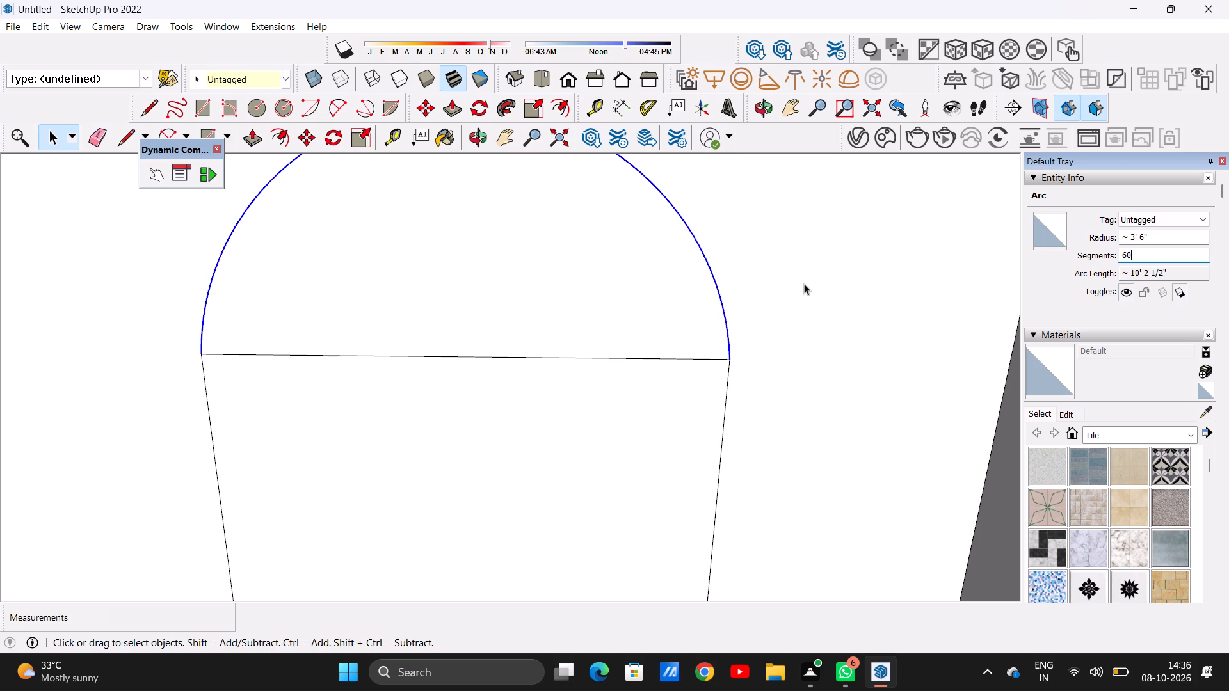
pyautogui.scroll(-11, 551, 459)
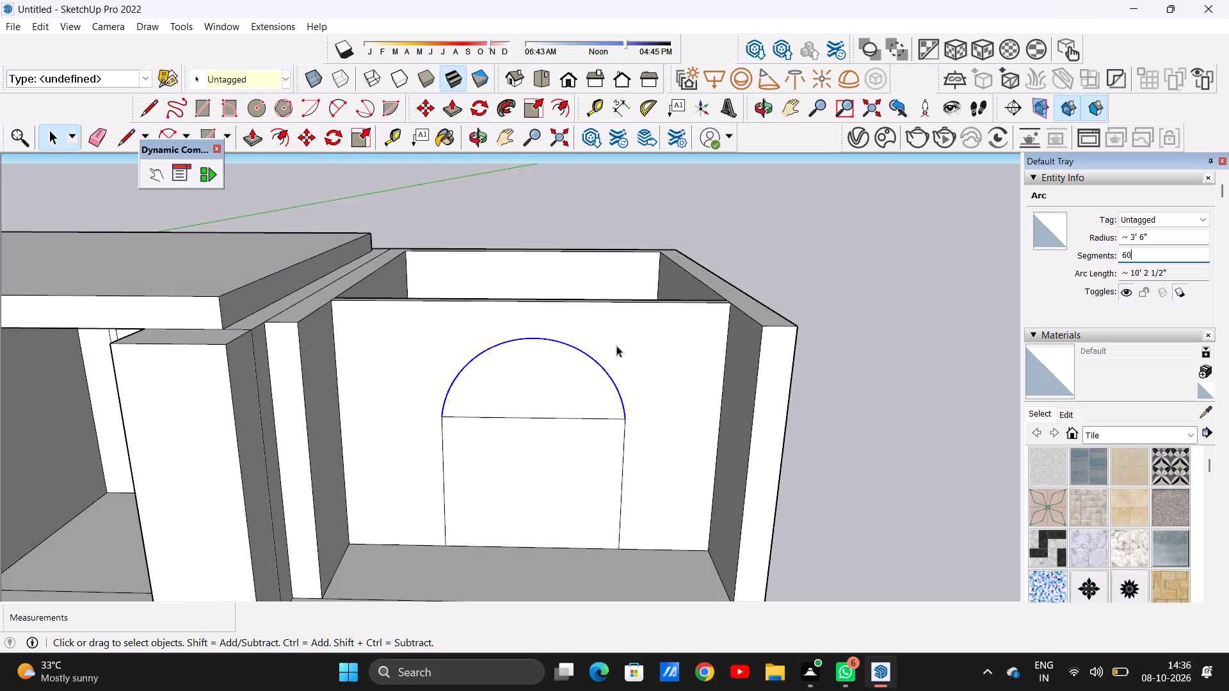
pyautogui.click(782, 214)
pyautogui.scroll(8, 497, 484)
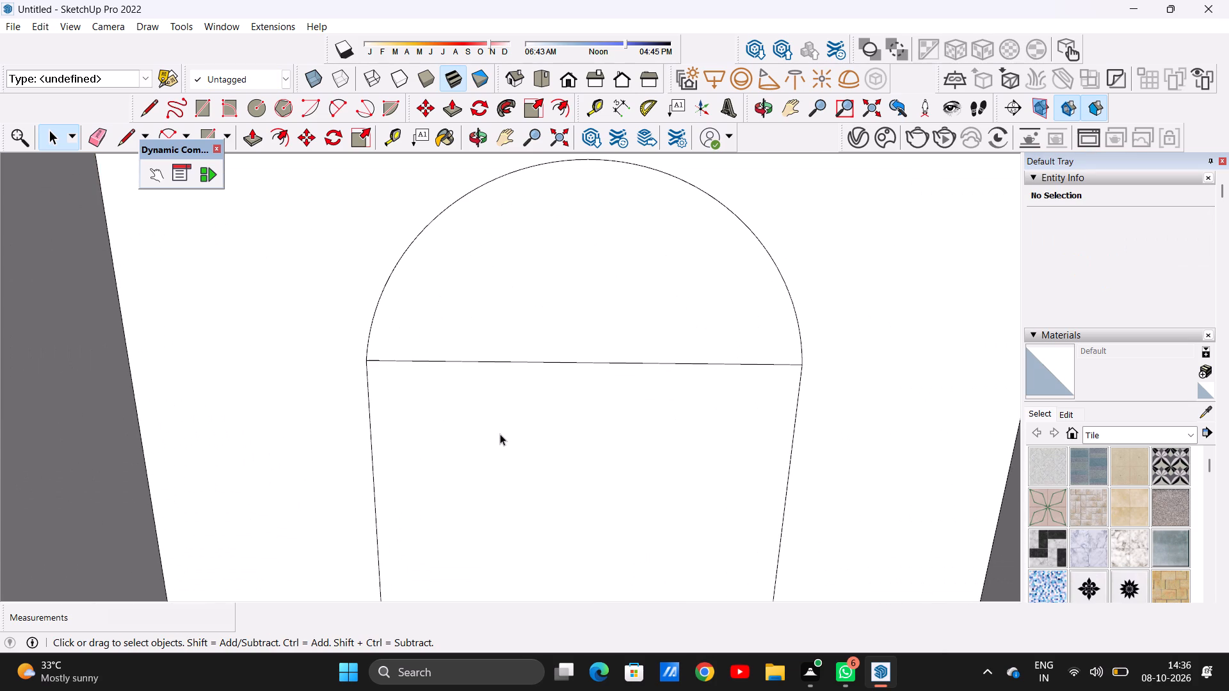
# Erase the horizontal line between the rectangle and the arch on the right wing's front wall to form one arched face.
pyautogui.press('e')
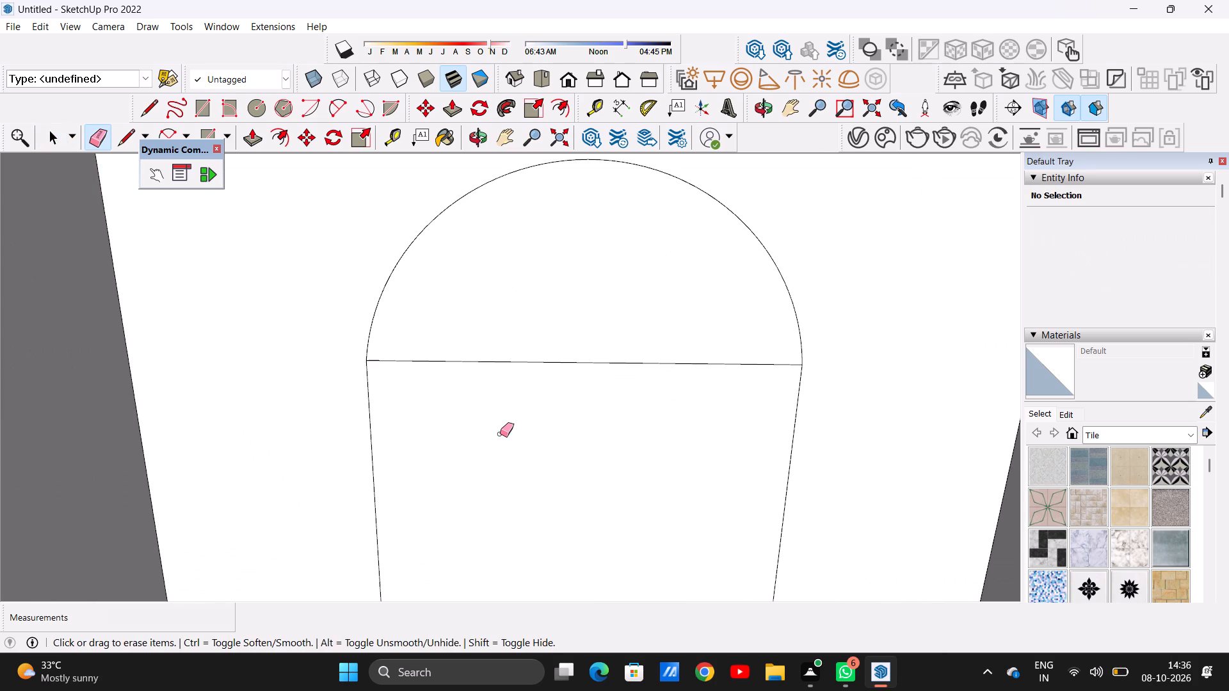
pyautogui.moveTo(529, 353); pyautogui.dragTo(535, 374)
pyautogui.scroll(-7, 552, 422)
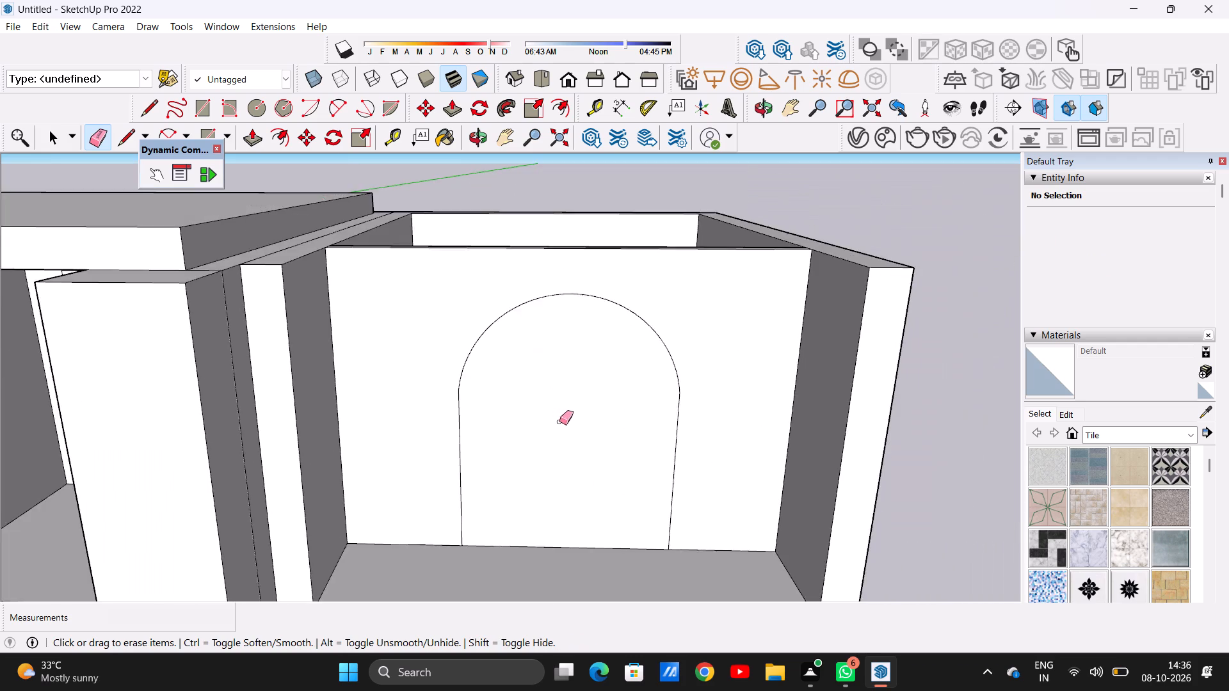
pyautogui.scroll(-1, 559, 422)
pyautogui.scroll(3, 582, 500)
pyautogui.moveTo(581, 500); pyautogui.dragTo(581, 470, button='middle')
pyautogui.press('space')
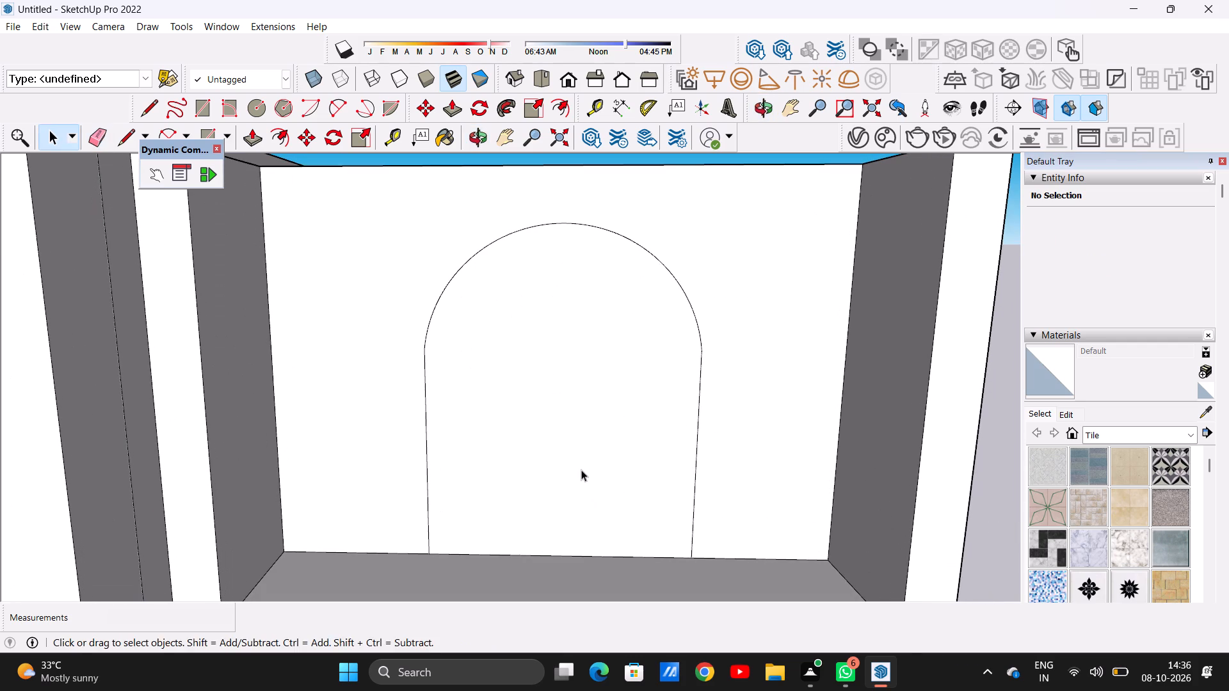
# Offset the arched opening's outline inward about 4 5/16" on the right wing's front wall.
pyautogui.write('of')
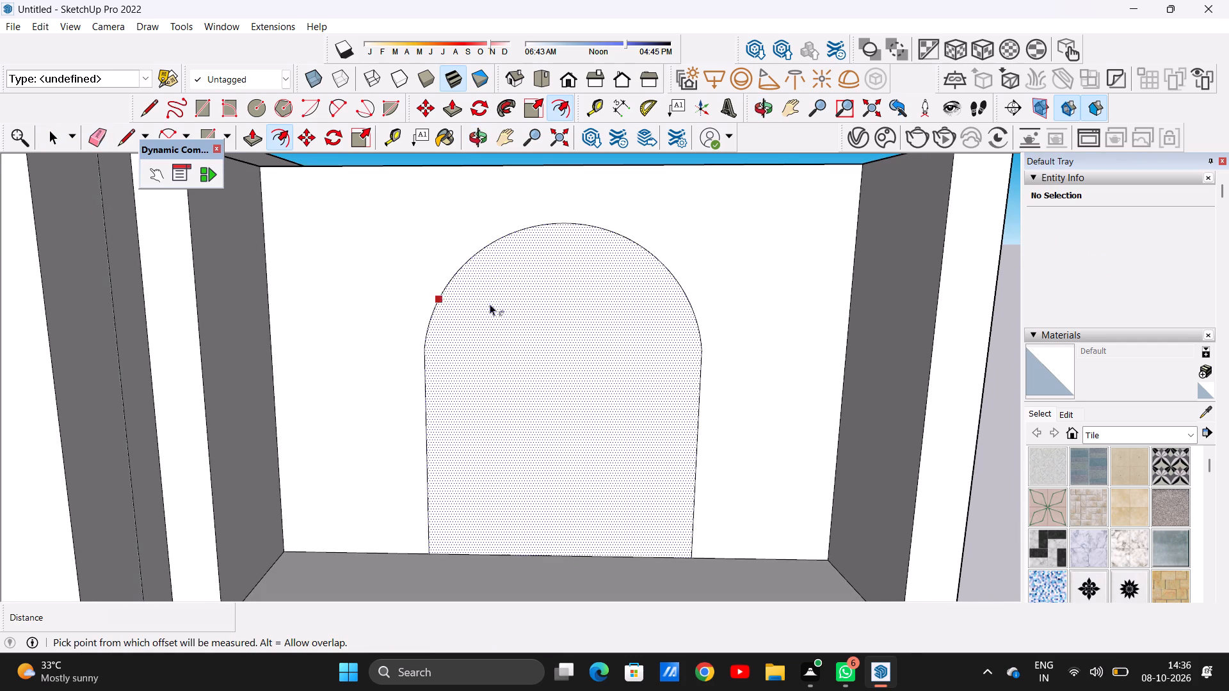
pyautogui.click(484, 279)
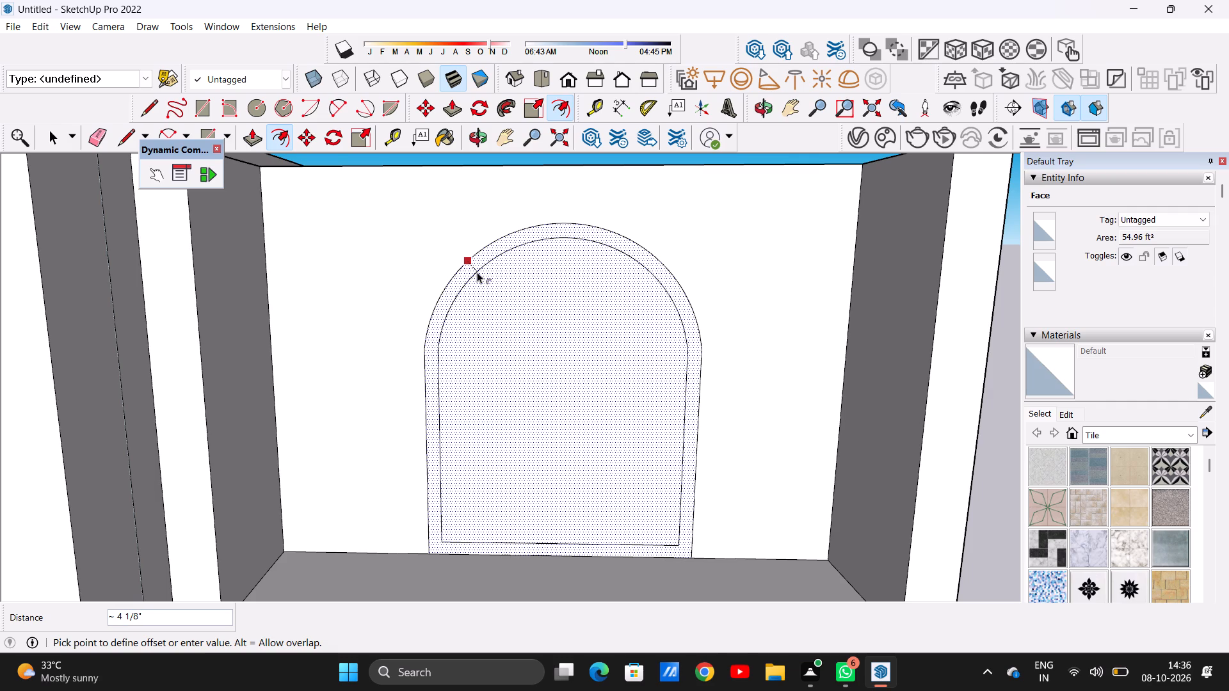
pyautogui.click(477, 273)
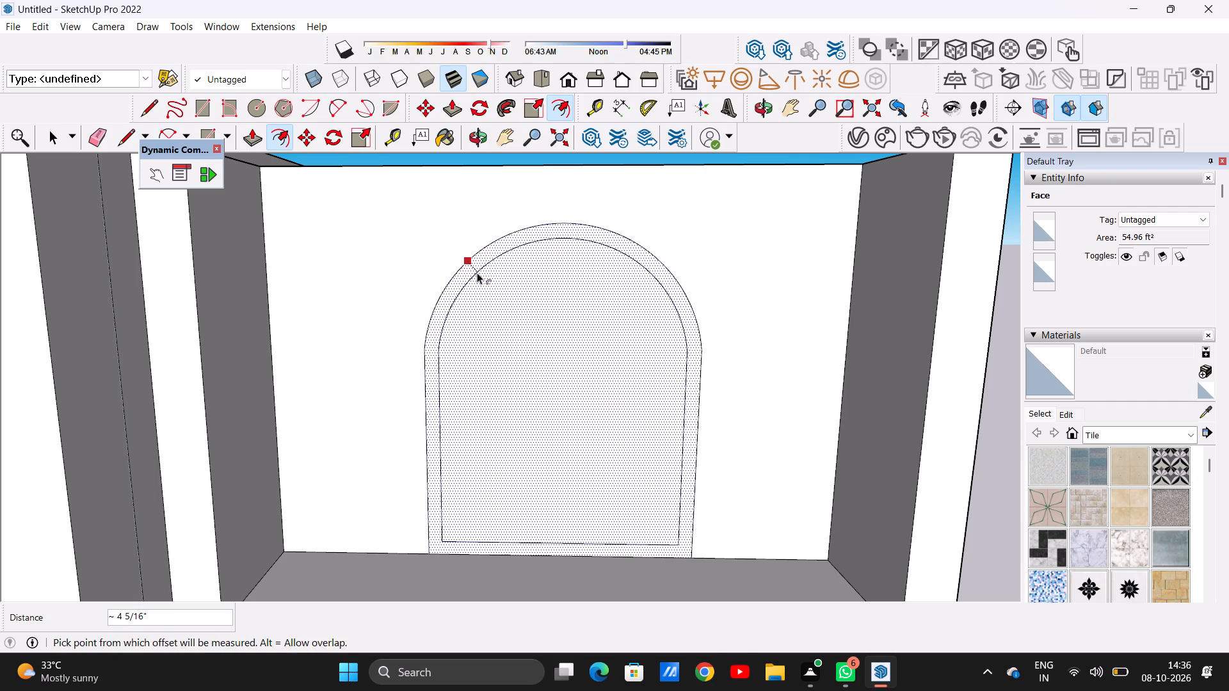
pyautogui.press('space')
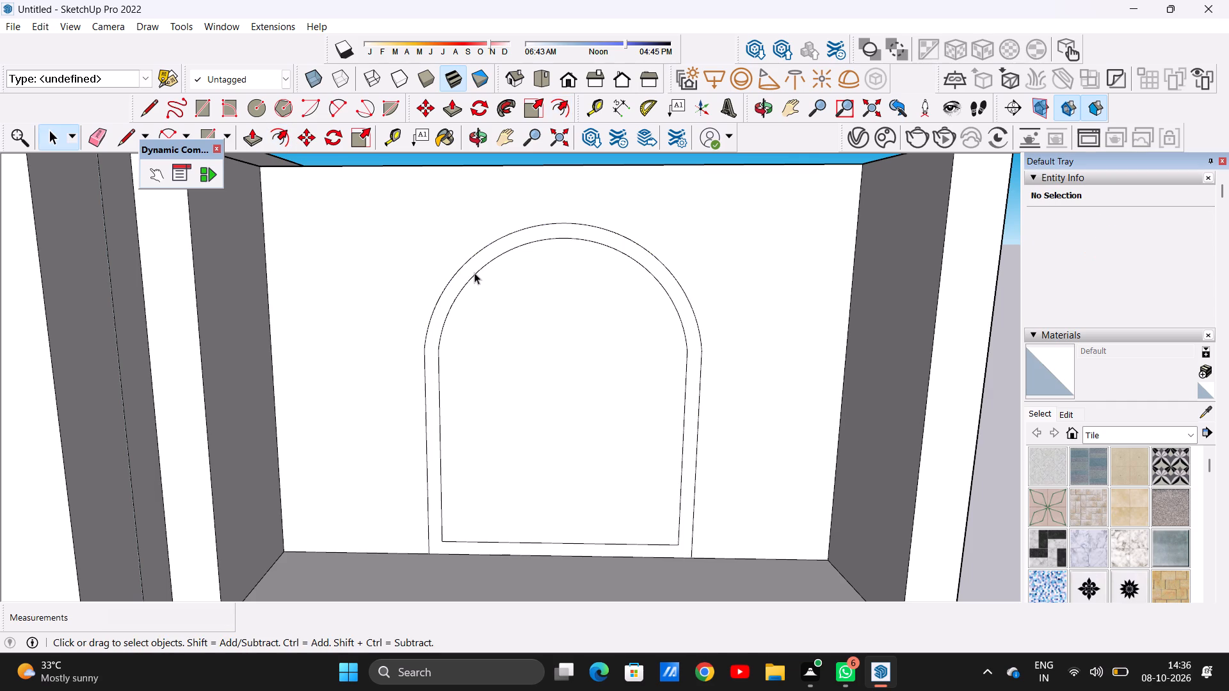
# Push/Pull the inner arched face about 3" into the right wing's front wall, leaving the offset border as a frame.
pyautogui.scroll(-1, 478, 345)
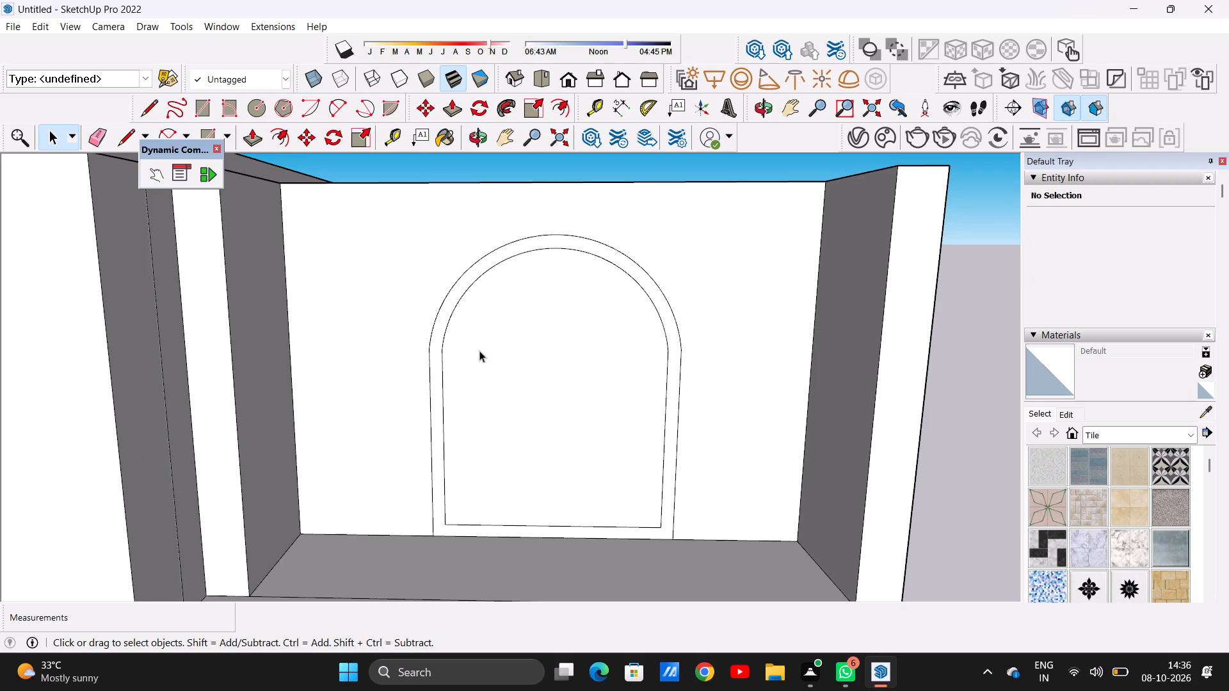
pyautogui.scroll(-2, 490, 348)
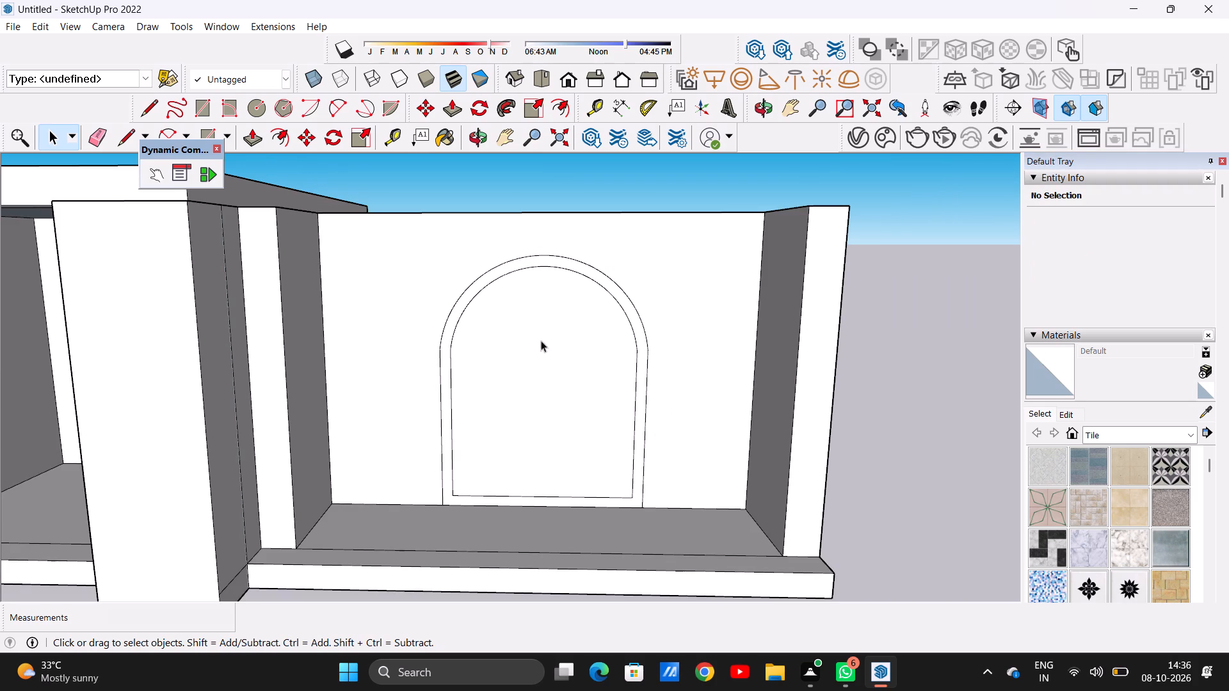
pyautogui.moveTo(548, 301); pyautogui.dragTo(565, 378, button='middle')
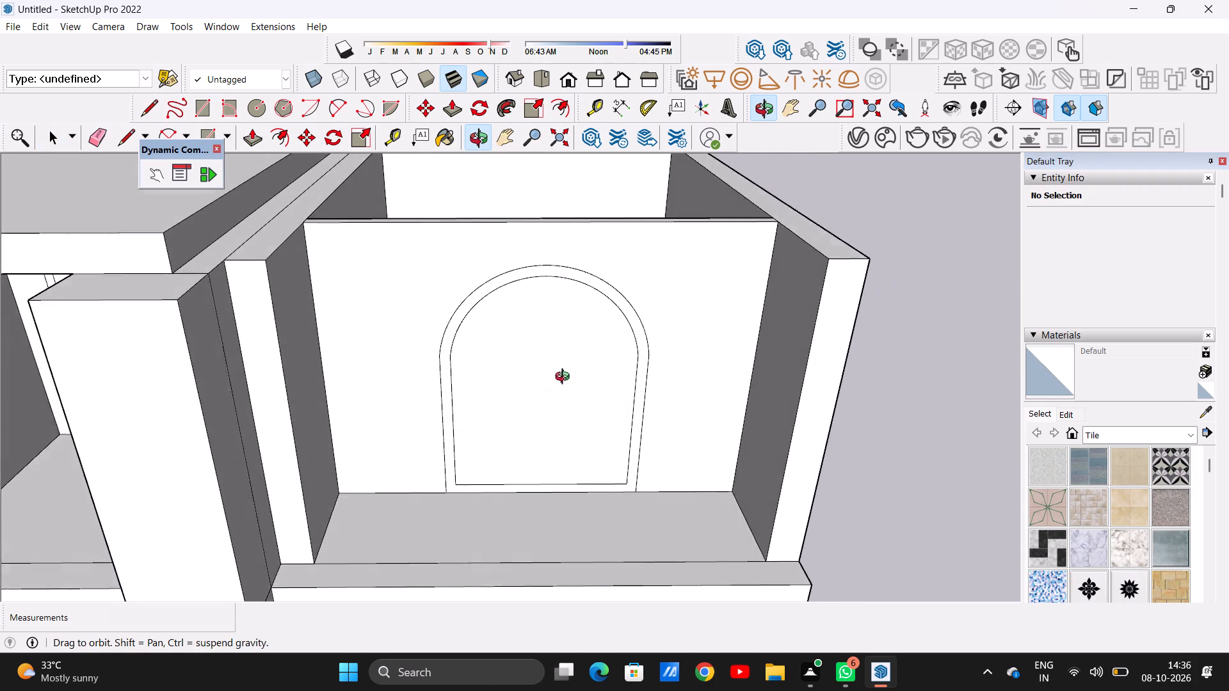
pyautogui.moveTo(565, 378); pyautogui.dragTo(540, 401, button='middle')
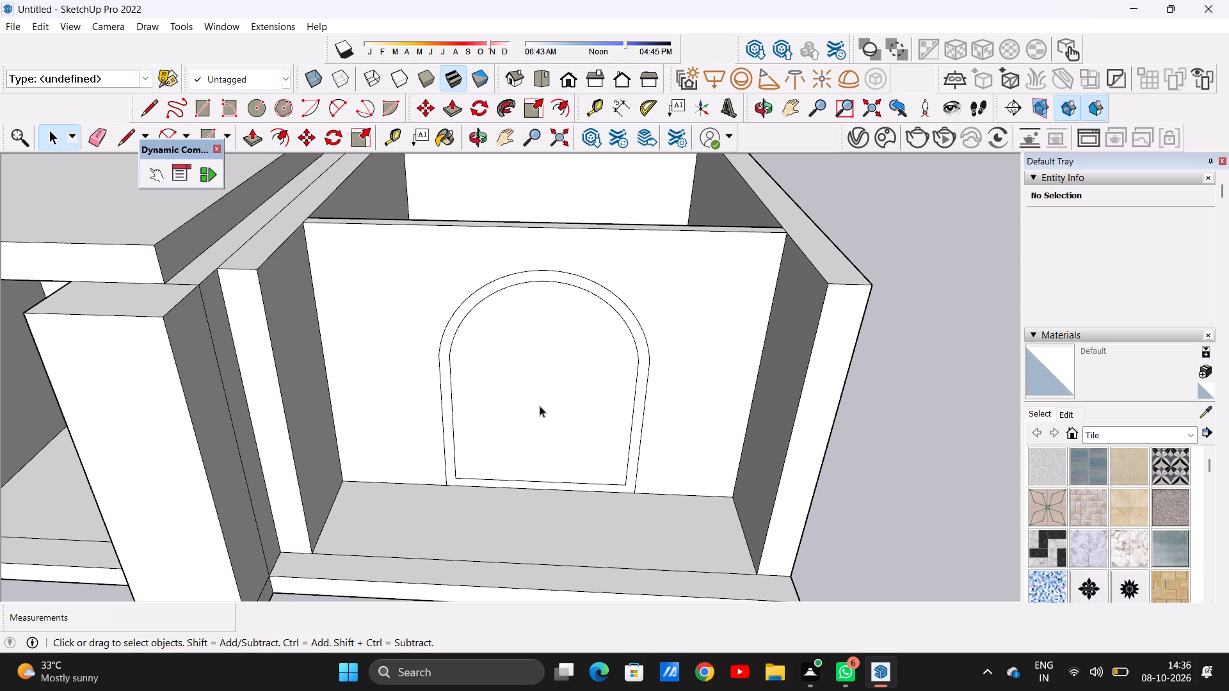
pyautogui.scroll(-2, 555, 388)
pyautogui.moveTo(586, 338); pyautogui.dragTo(498, 322, button='middle')
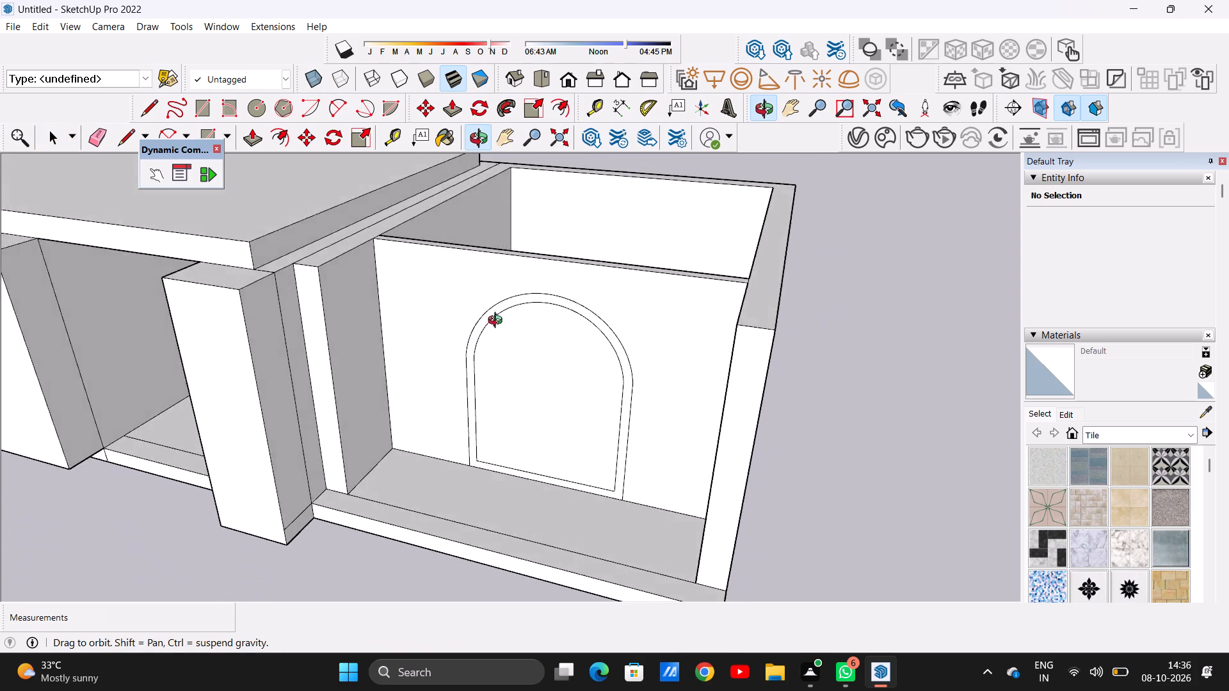
pyautogui.moveTo(498, 322); pyautogui.dragTo(475, 375, button='middle')
pyautogui.scroll(3, 520, 349)
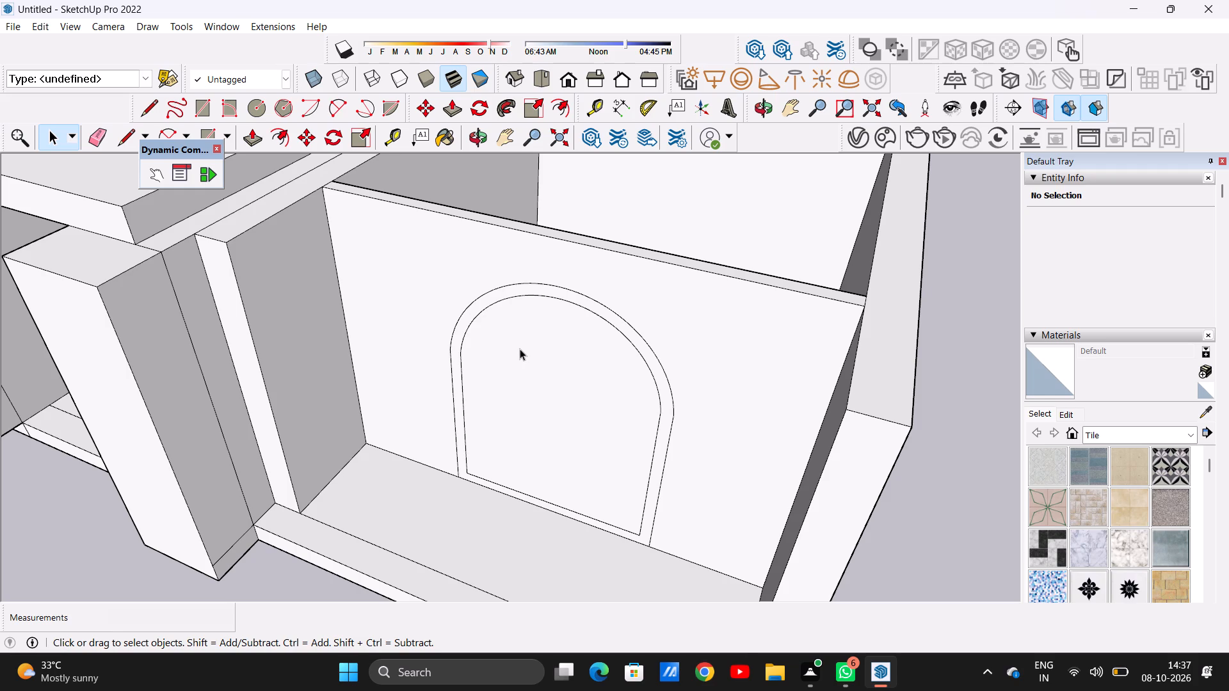
pyautogui.scroll(-7, 694, 362)
pyautogui.scroll(4, 619, 408)
pyautogui.scroll(-2, 527, 429)
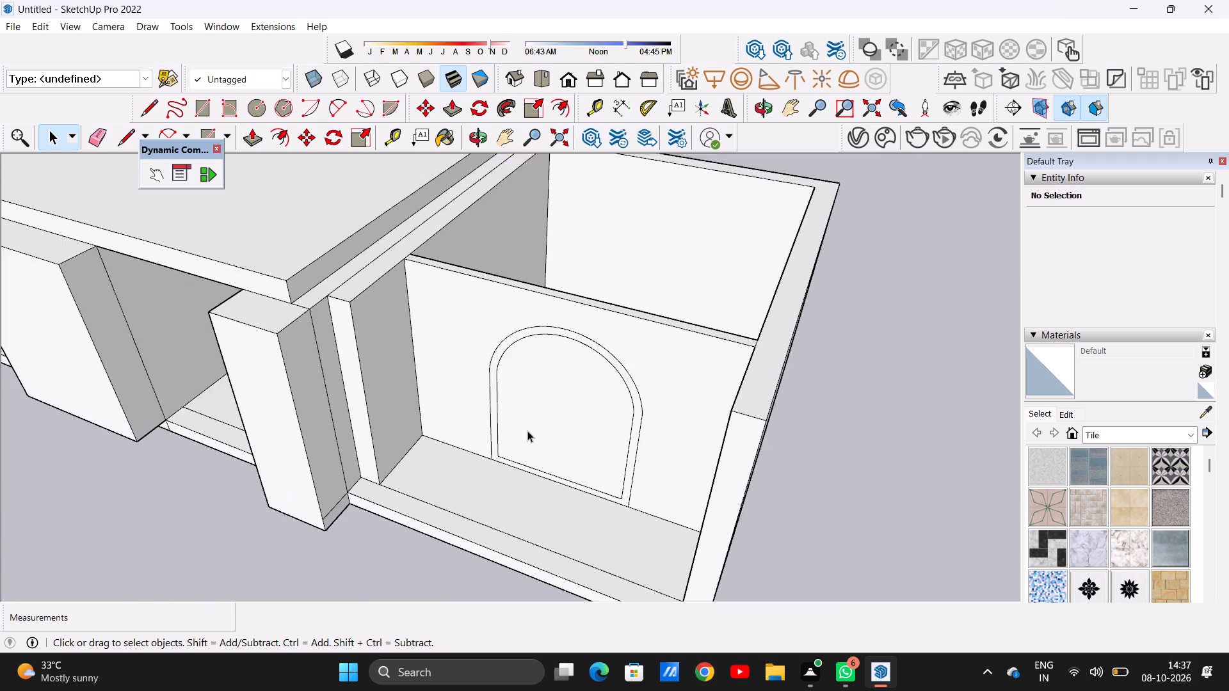
pyautogui.scroll(-9, 527, 431)
pyautogui.scroll(7, 554, 429)
pyautogui.moveTo(568, 369); pyautogui.dragTo(523, 394, button='middle')
pyautogui.scroll(7, 524, 378)
pyautogui.press('p')
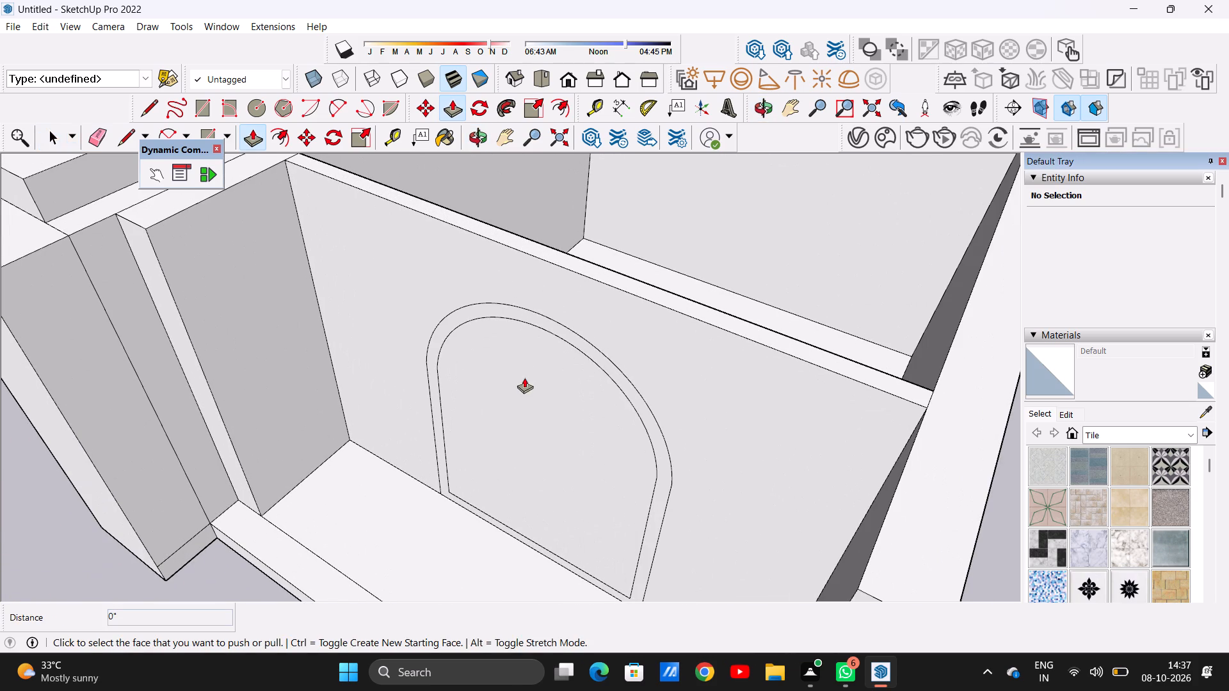
pyautogui.click(542, 369)
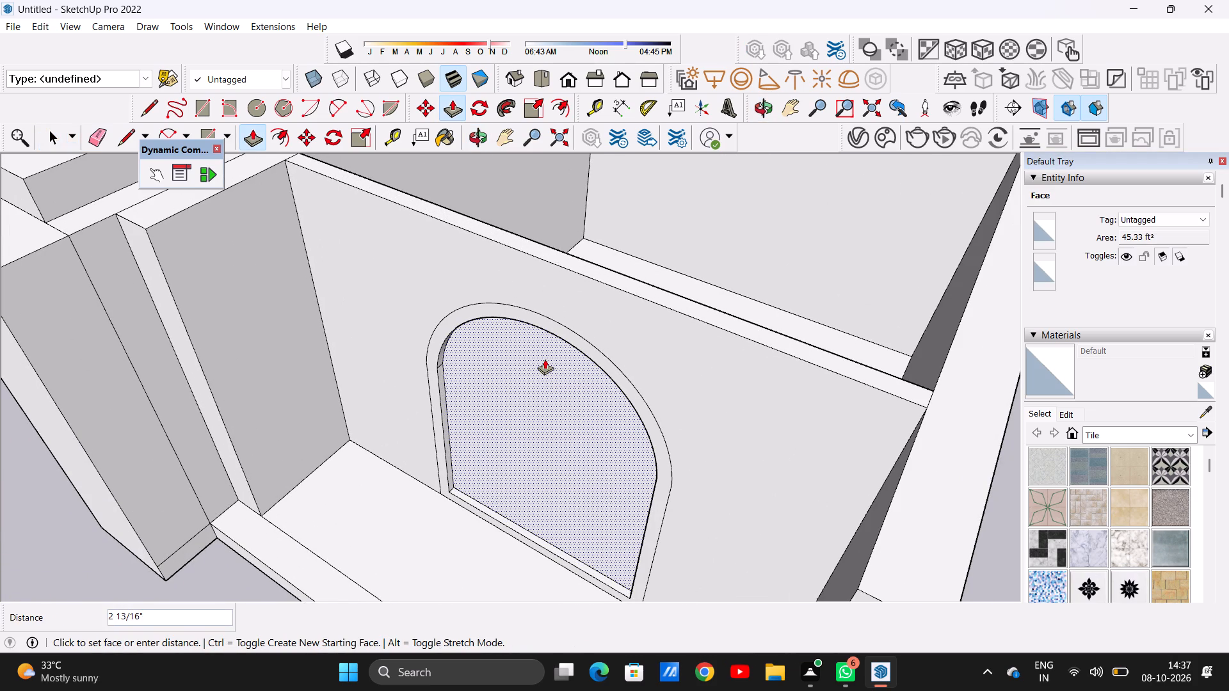
pyautogui.click(545, 359)
pyautogui.press('space')
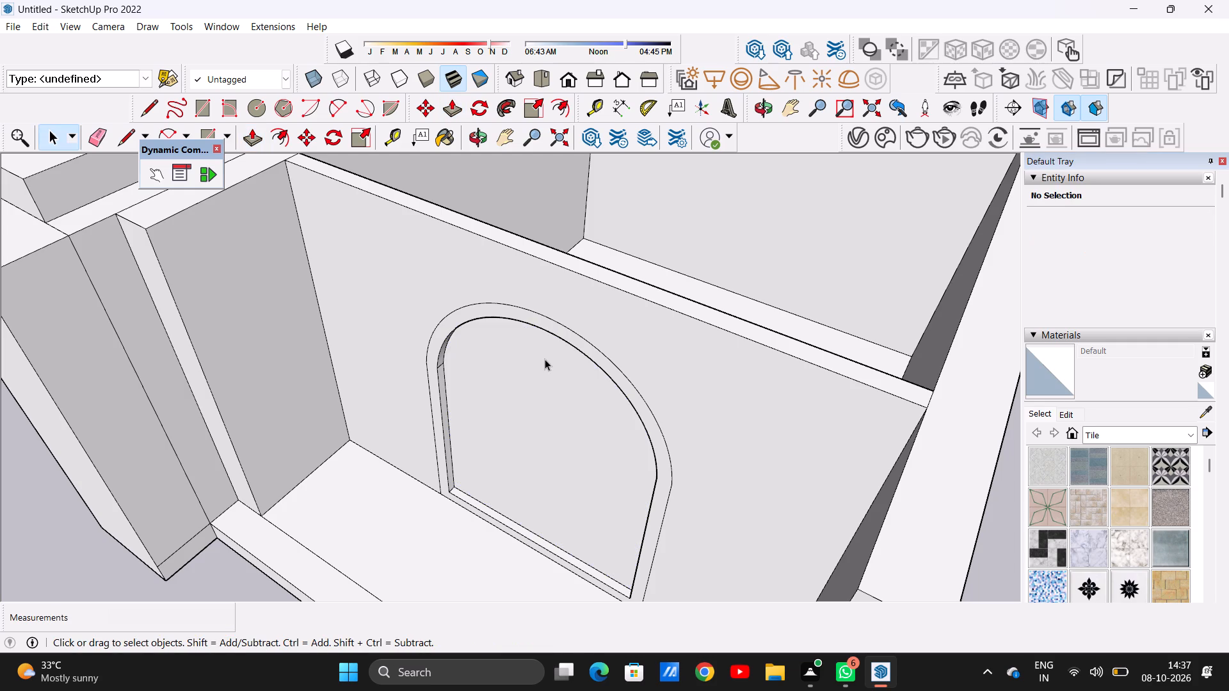
# Examine the right wing's recessed arch from several angles and in relation to the whole front facade.
pyautogui.scroll(-4, 518, 456)
pyautogui.moveTo(494, 502); pyautogui.dragTo(651, 461, button='middle')
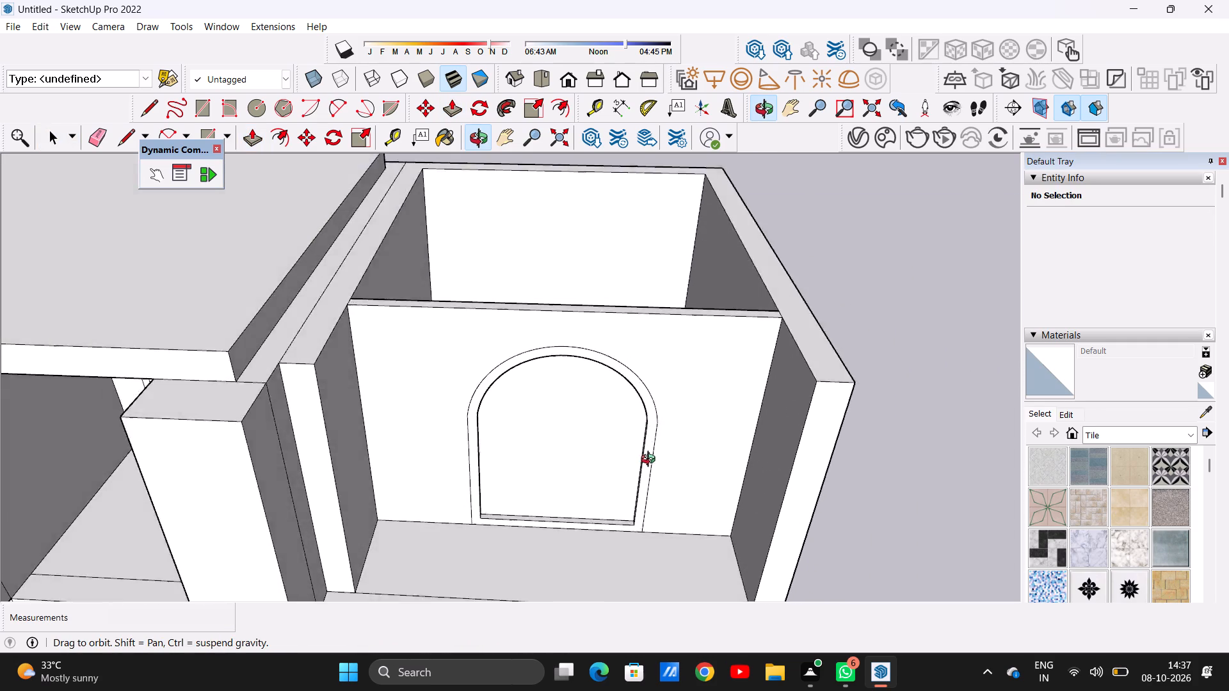
pyautogui.moveTo(651, 461); pyautogui.dragTo(472, 523, button='middle')
pyautogui.scroll(4, 515, 455)
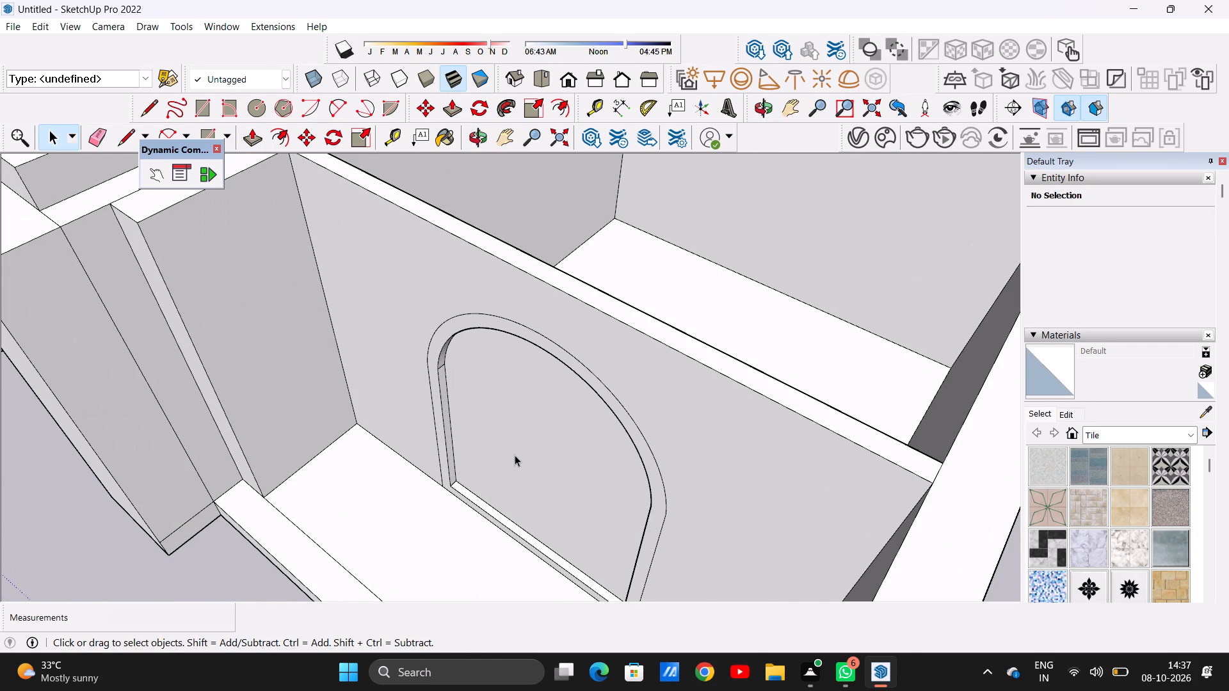
pyautogui.scroll(-4, 515, 455)
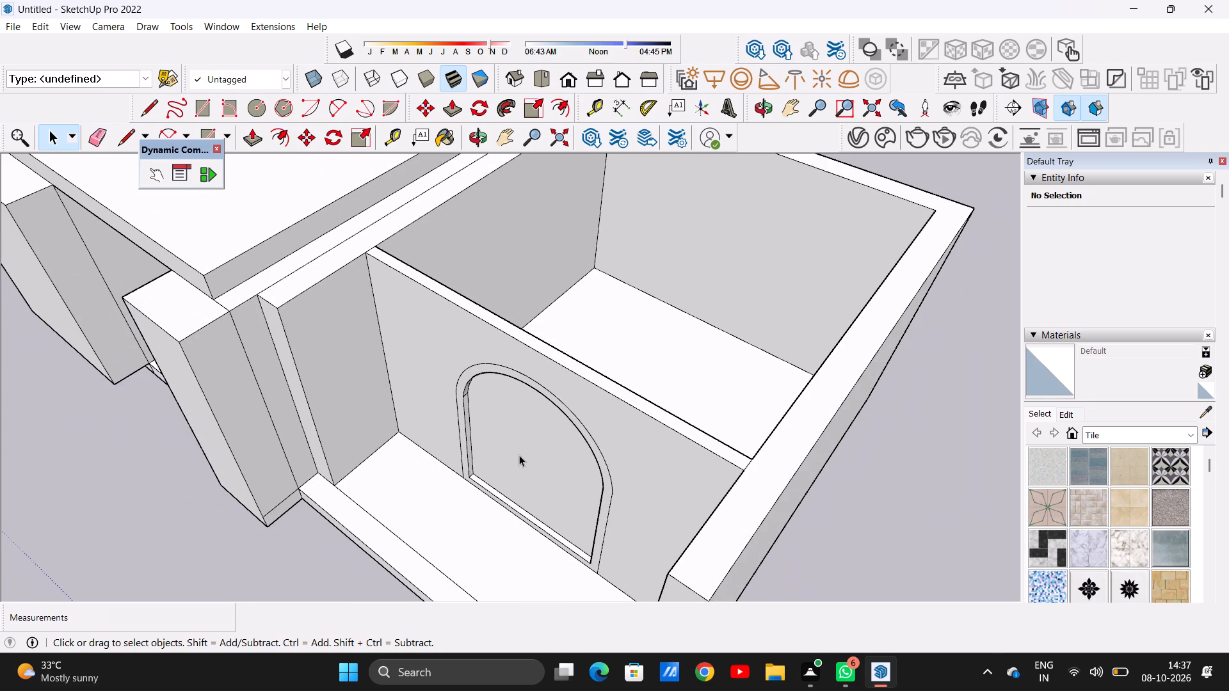
pyautogui.scroll(-3, 534, 479)
pyautogui.scroll(1, 545, 494)
pyautogui.scroll(-11, 551, 496)
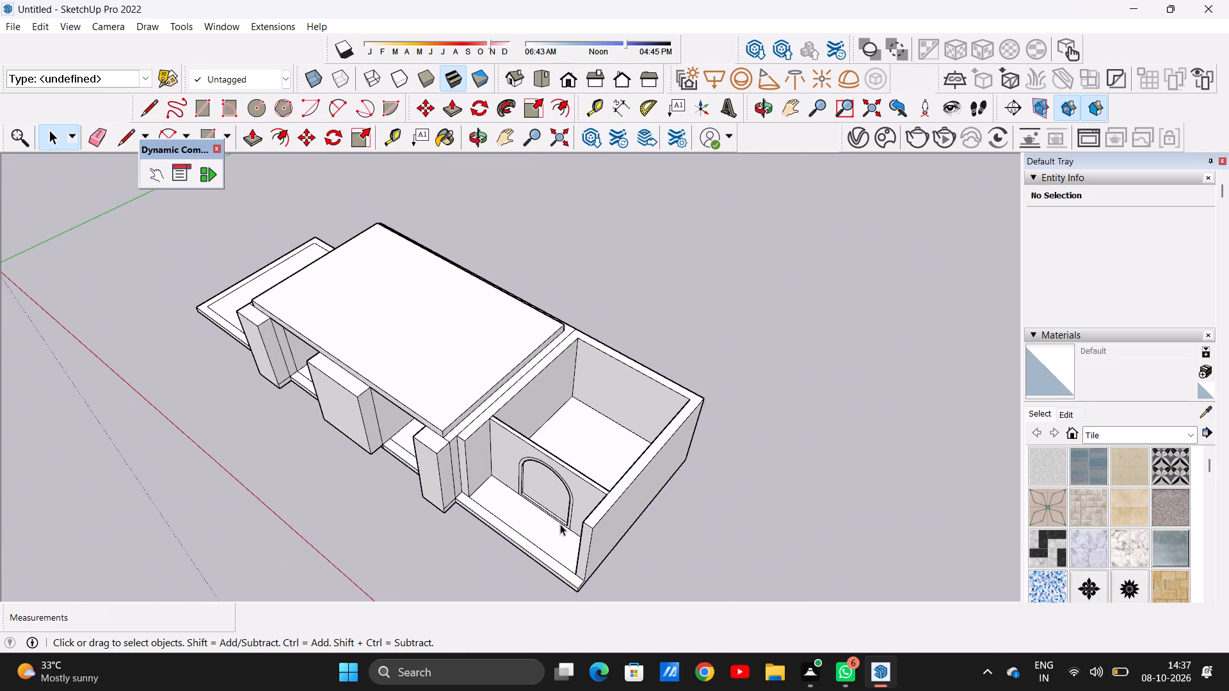
pyautogui.moveTo(528, 544); pyautogui.dragTo(603, 379, button='middle')
pyautogui.scroll(3, 569, 503)
pyautogui.moveTo(544, 495); pyautogui.dragTo(559, 487, button='middle')
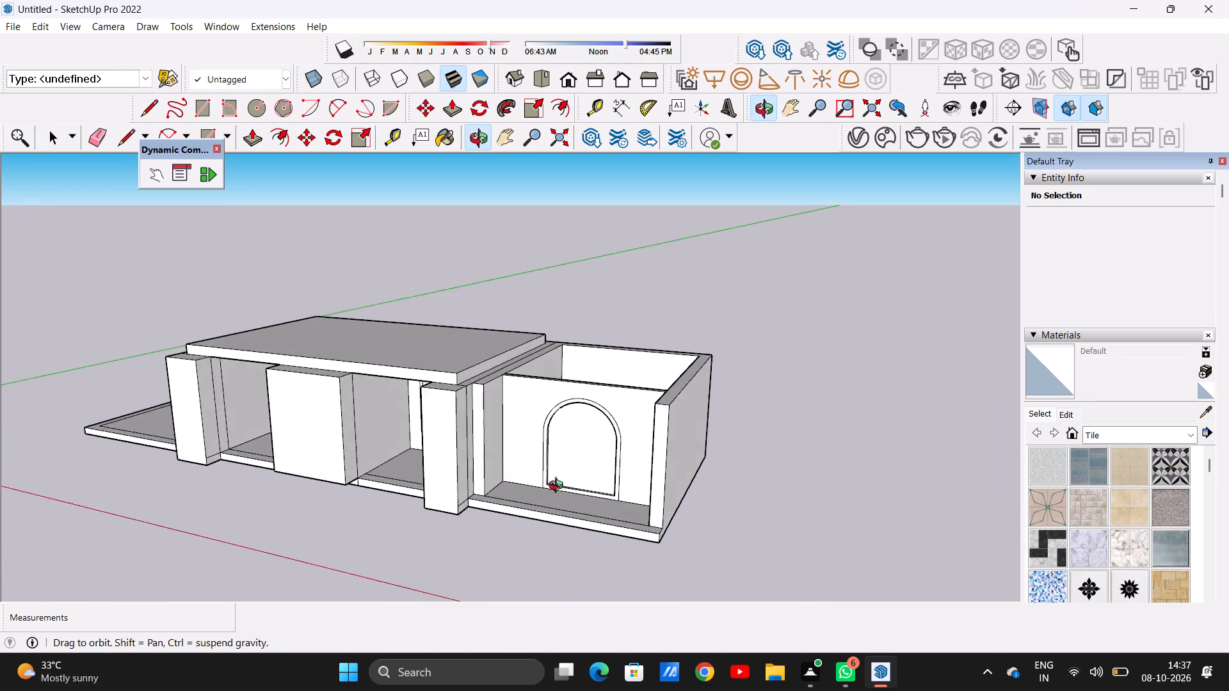
pyautogui.moveTo(559, 487); pyautogui.dragTo(552, 452, button='middle')
pyautogui.scroll(6, 584, 438)
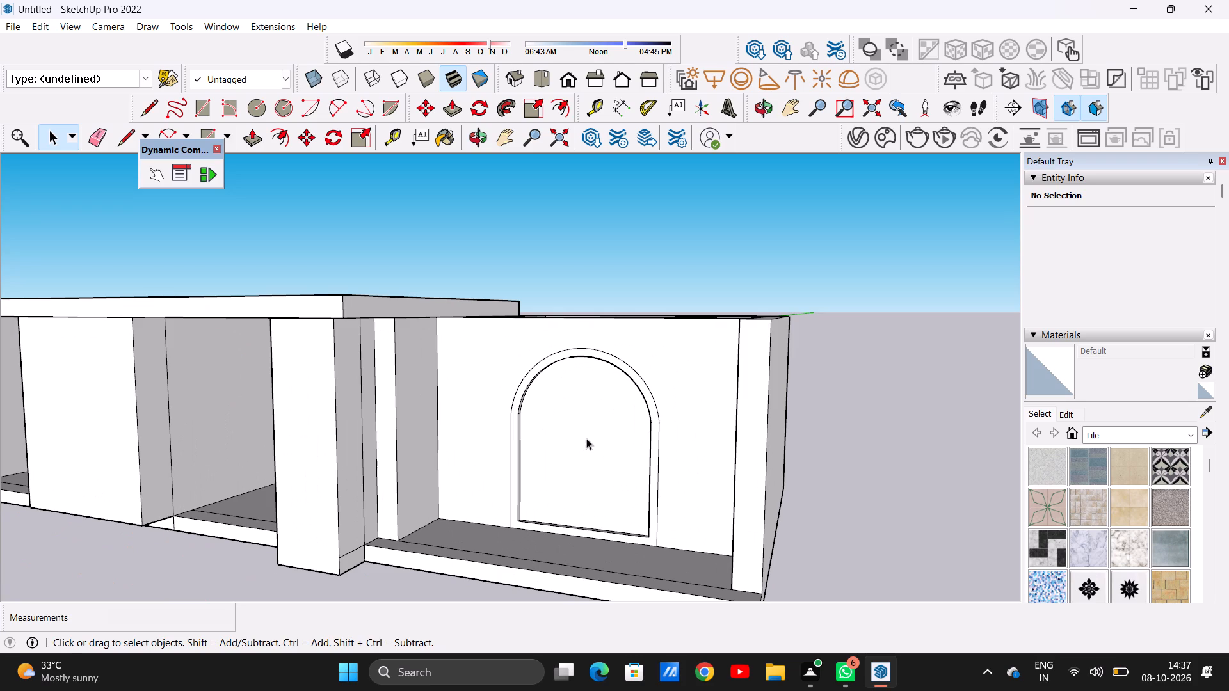
pyautogui.scroll(4, 542, 428)
pyautogui.scroll(-1, 542, 428)
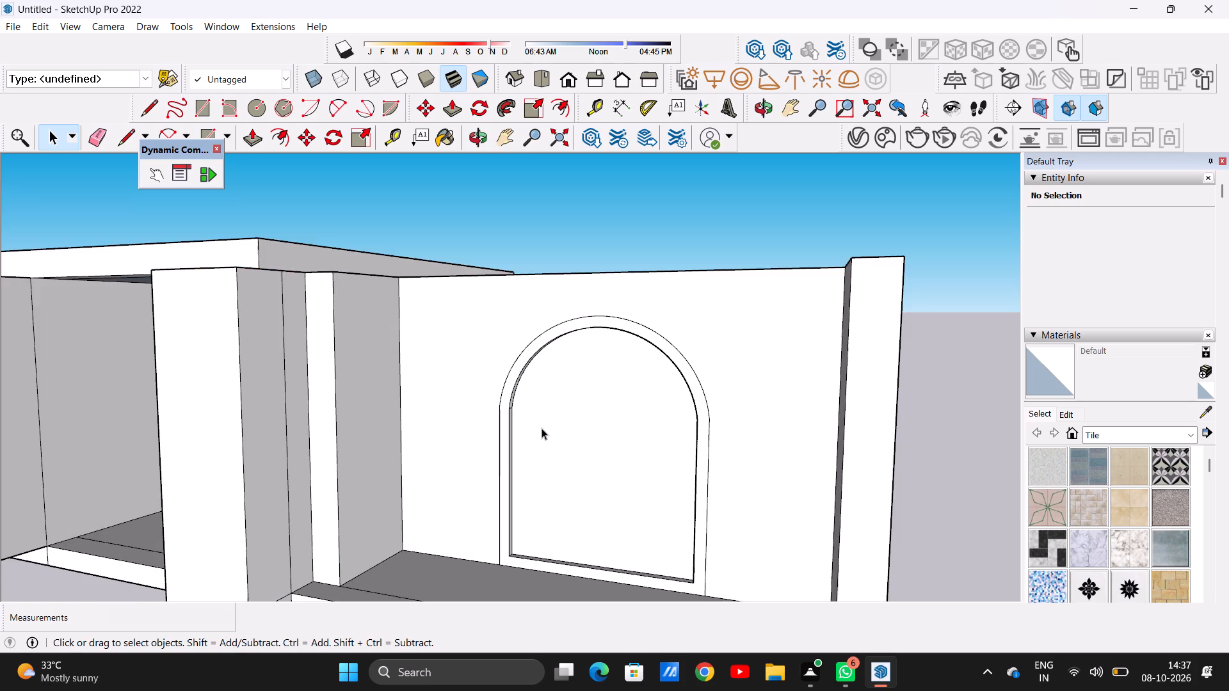
pyautogui.moveTo(542, 428); pyautogui.dragTo(631, 409, button='middle')
pyautogui.scroll(7, 664, 392)
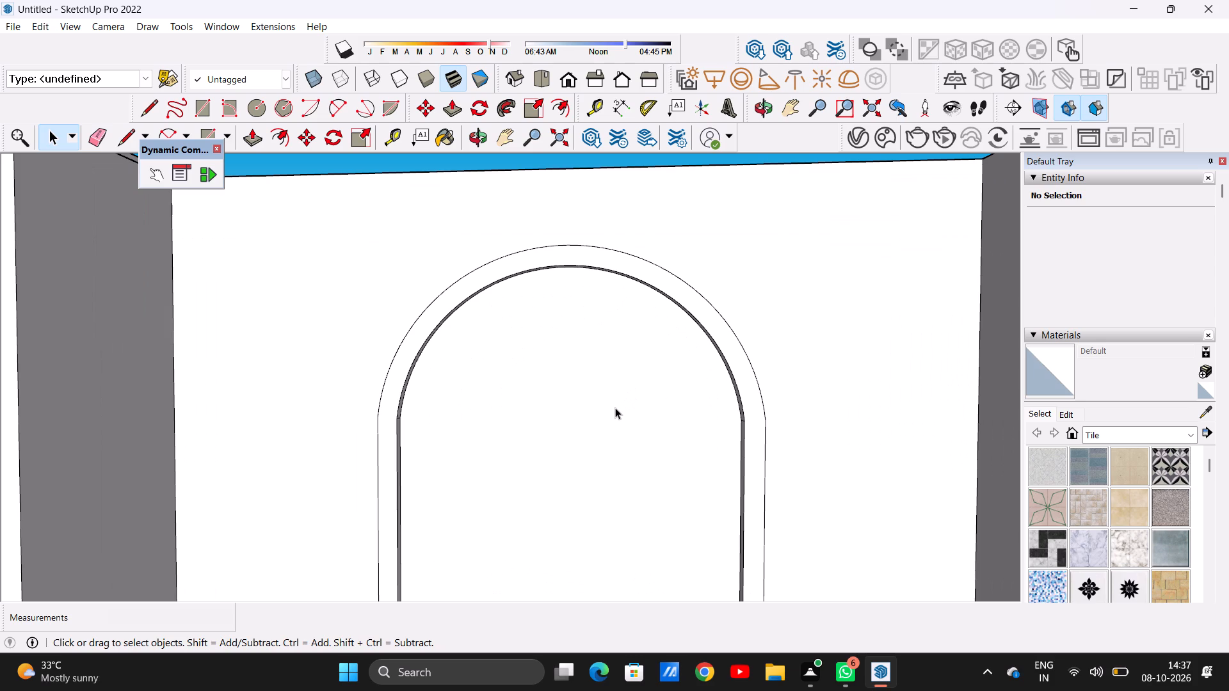
pyautogui.scroll(-15, 615, 411)
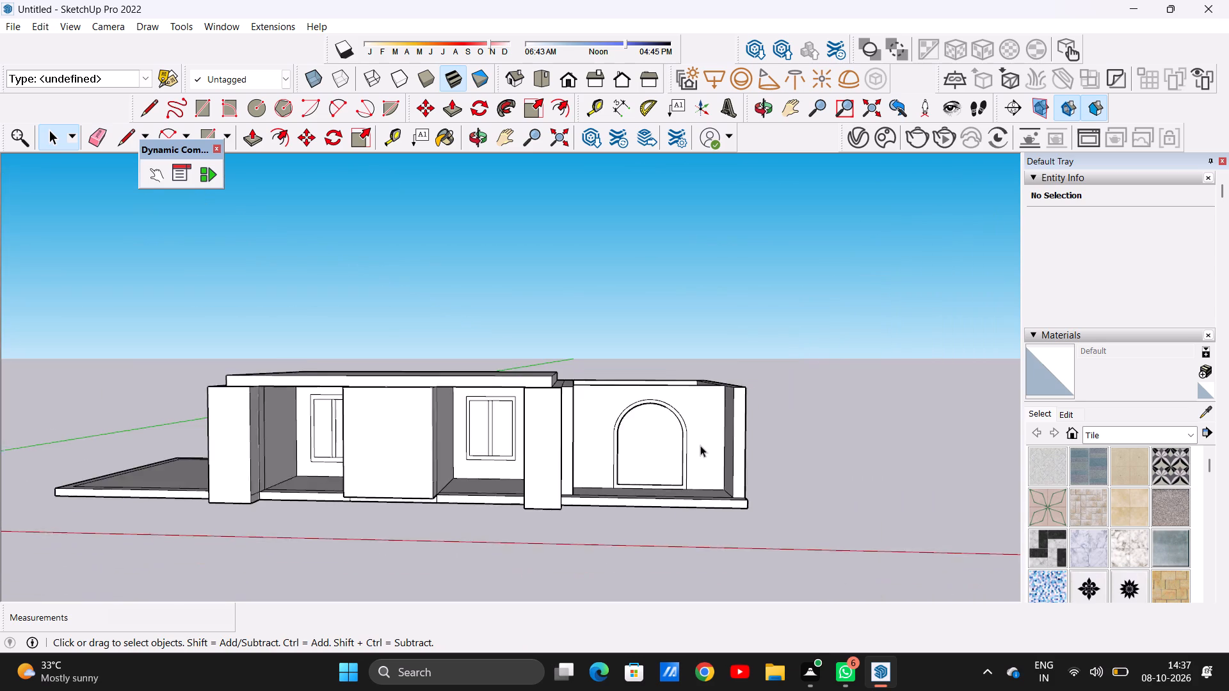
pyautogui.scroll(-5, 700, 445)
pyautogui.scroll(4, 663, 433)
pyautogui.scroll(-7, 684, 426)
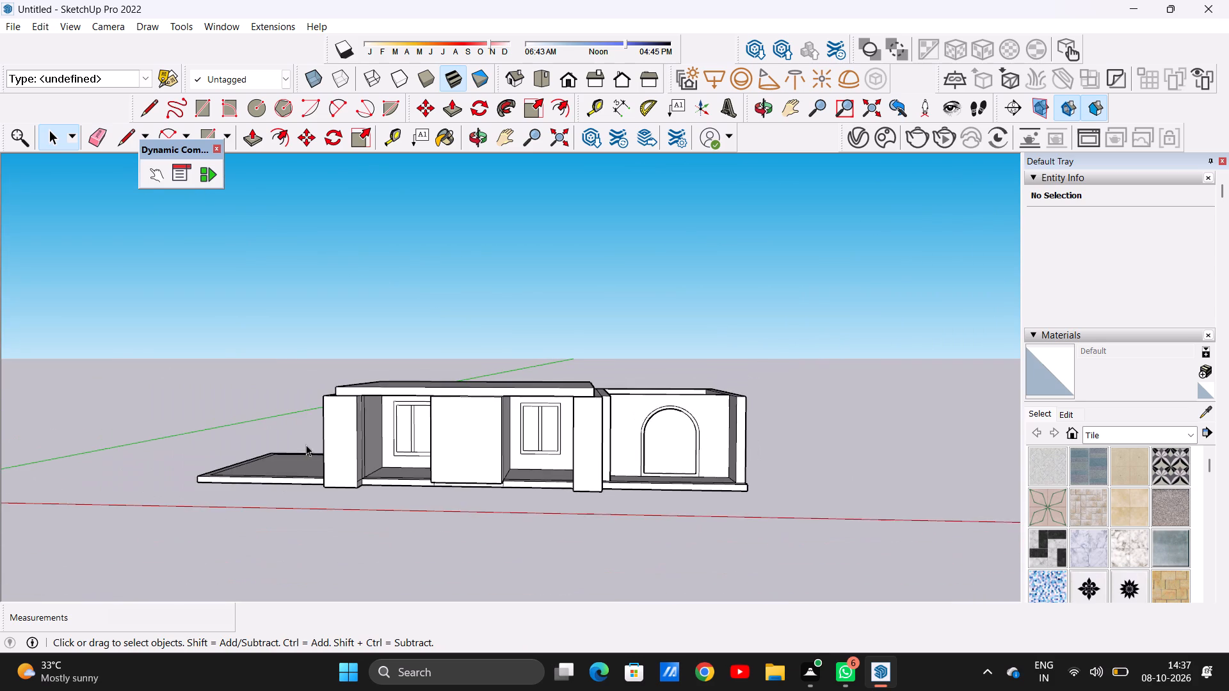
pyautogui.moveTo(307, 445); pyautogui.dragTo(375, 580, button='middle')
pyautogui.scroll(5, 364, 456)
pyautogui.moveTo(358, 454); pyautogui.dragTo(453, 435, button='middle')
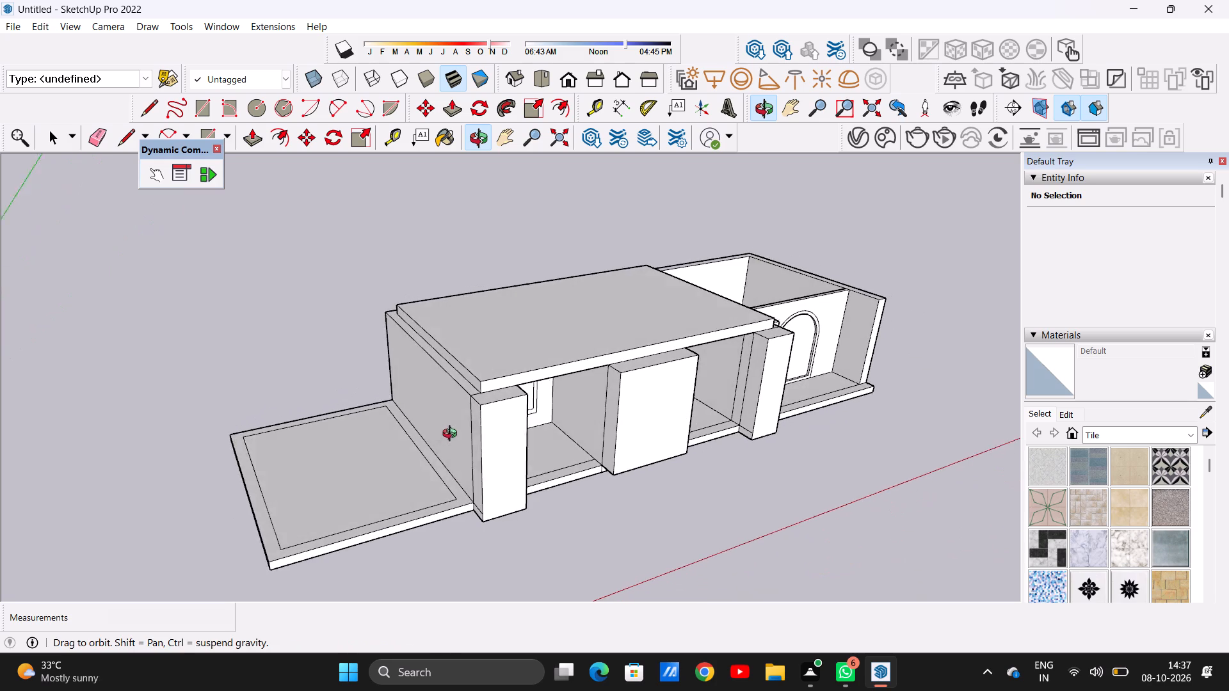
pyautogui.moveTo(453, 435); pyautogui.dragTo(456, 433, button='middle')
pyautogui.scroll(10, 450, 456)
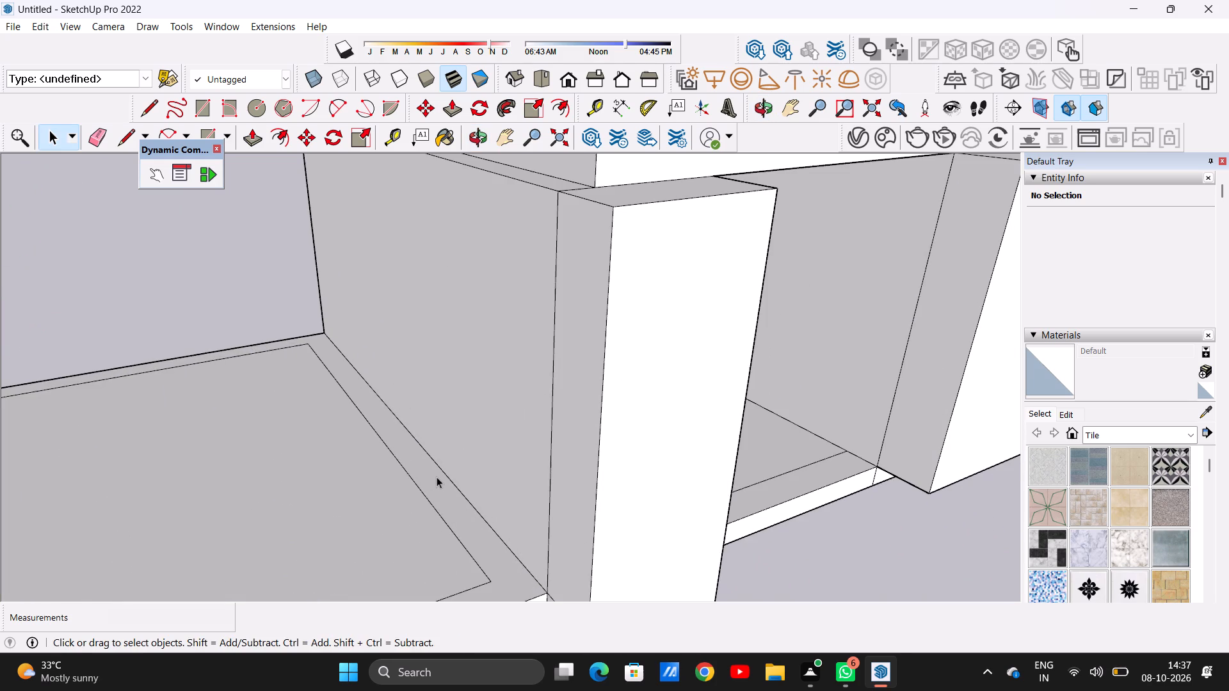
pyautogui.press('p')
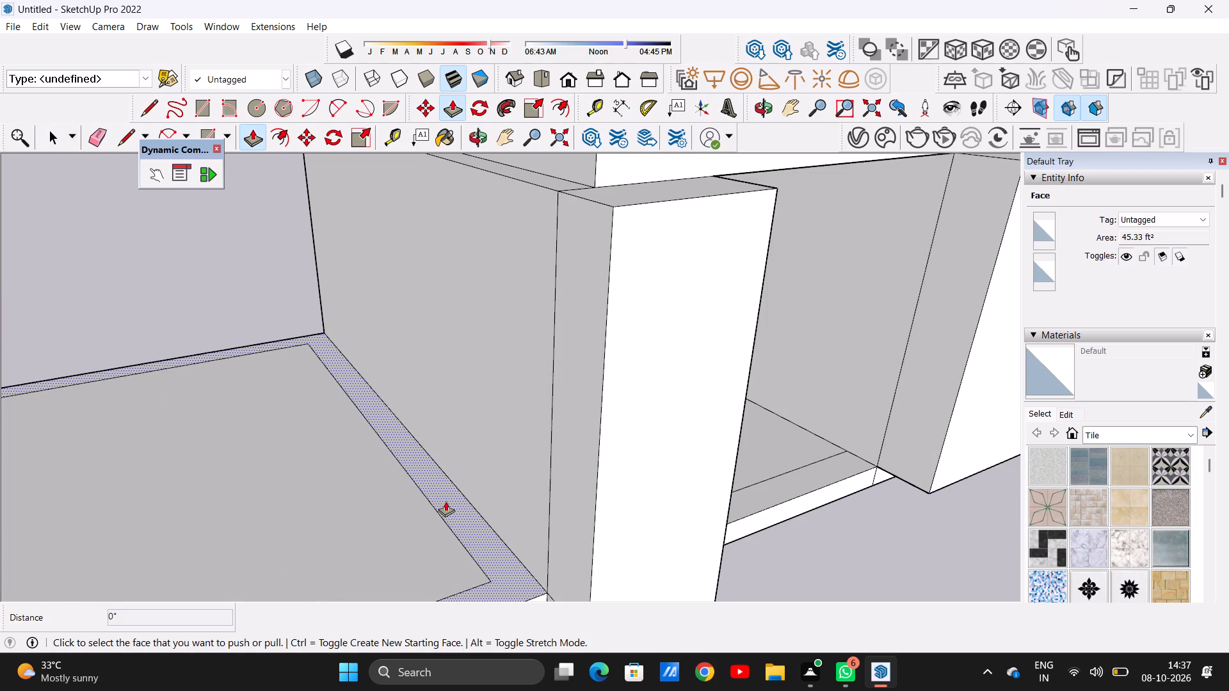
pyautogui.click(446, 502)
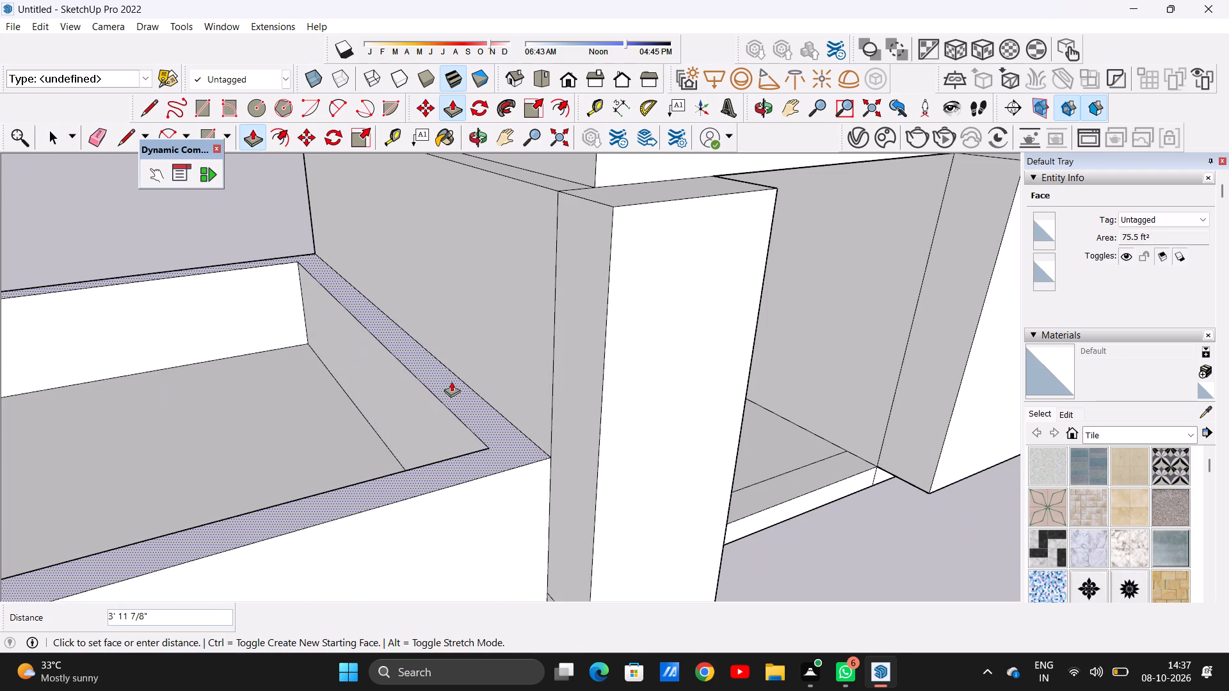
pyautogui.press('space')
# Draw two lines about 1' 3/4" long from the inner rectangle's front corners to the side edges of the left wing's slab.
pyautogui.scroll(-12, 352, 568)
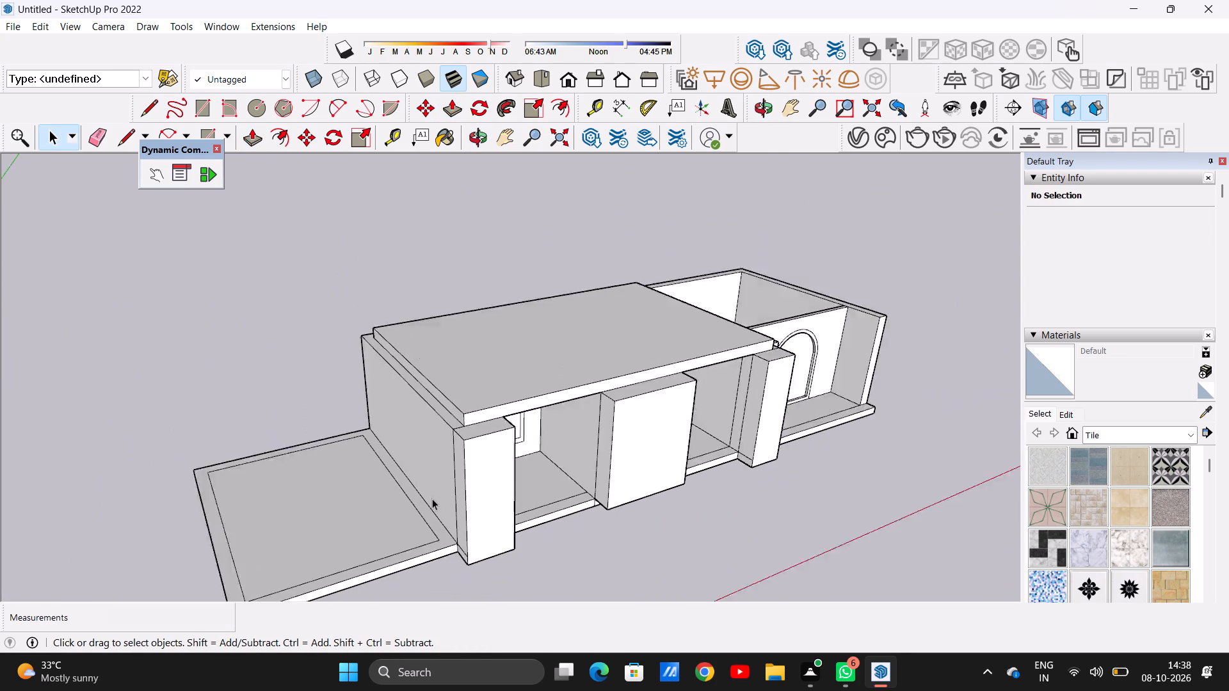
pyautogui.scroll(-2, 432, 498)
pyautogui.moveTo(394, 549); pyautogui.dragTo(382, 564, button='middle')
pyautogui.scroll(13, 389, 559)
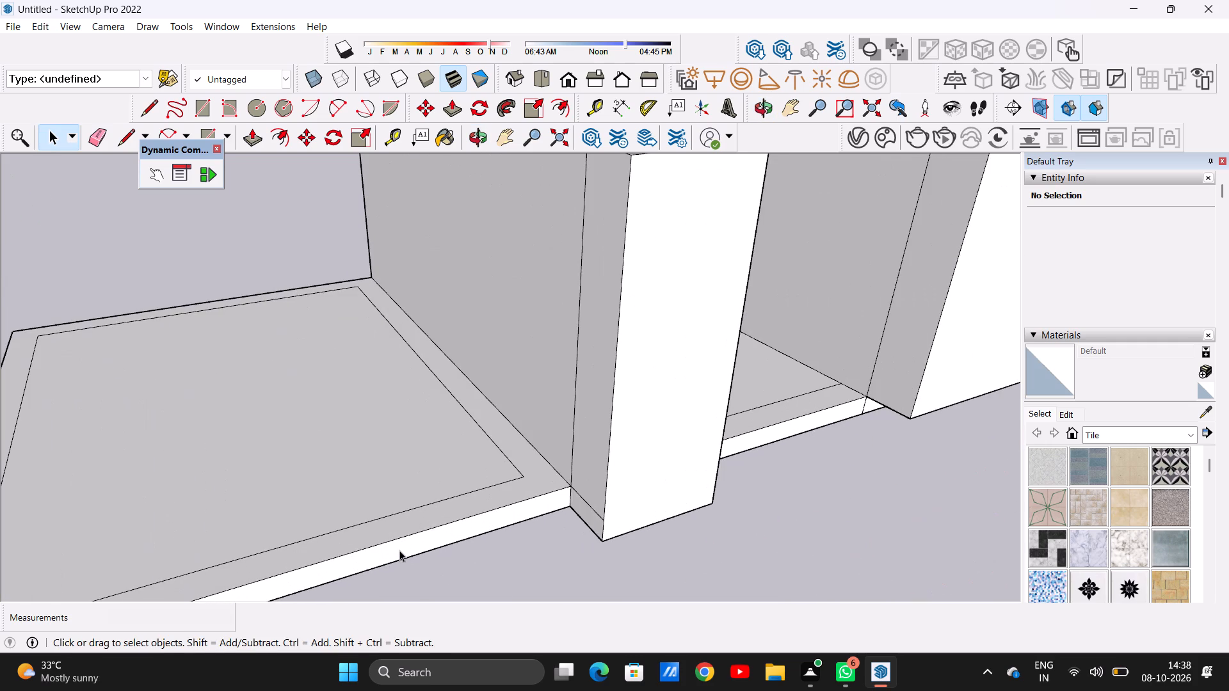
pyautogui.press('l')
pyautogui.scroll(9, 494, 493)
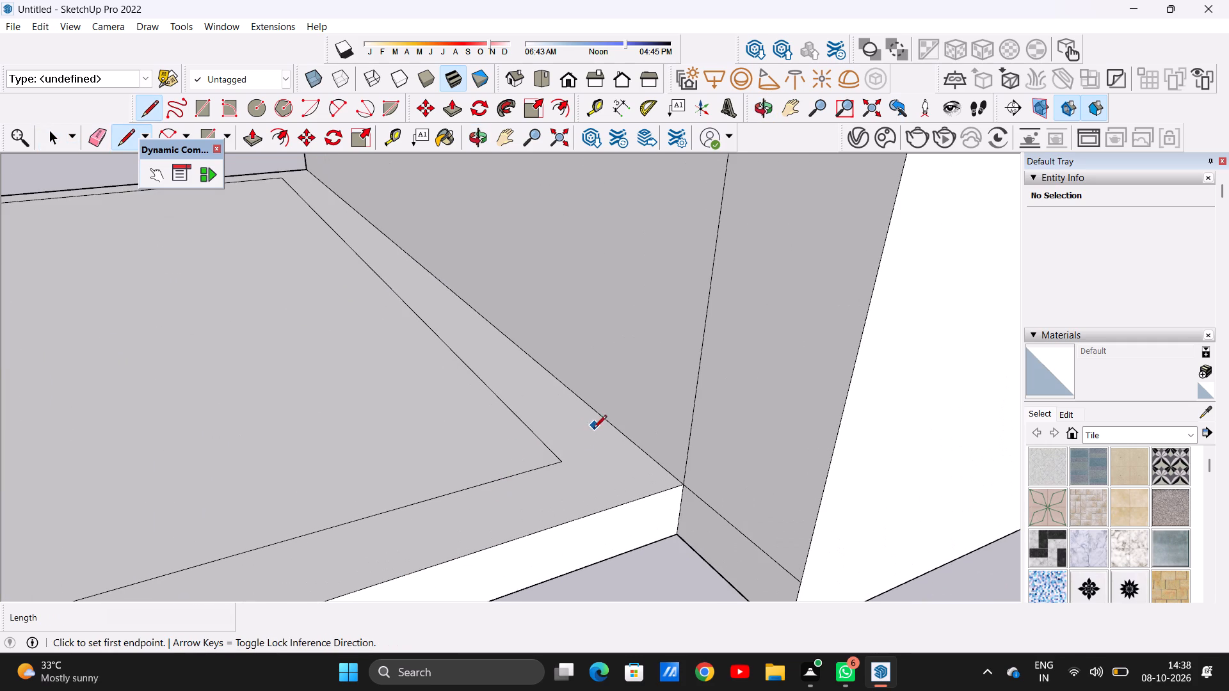
pyautogui.click(559, 462)
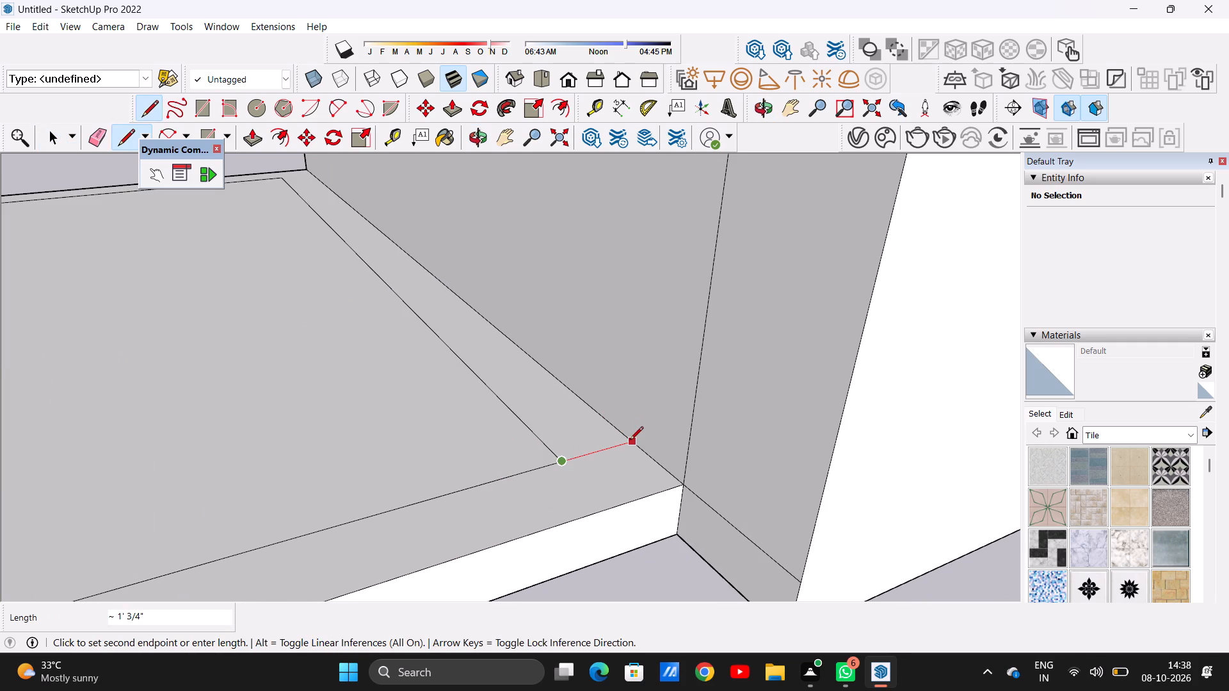
pyautogui.click(631, 441)
pyautogui.scroll(-18, 529, 463)
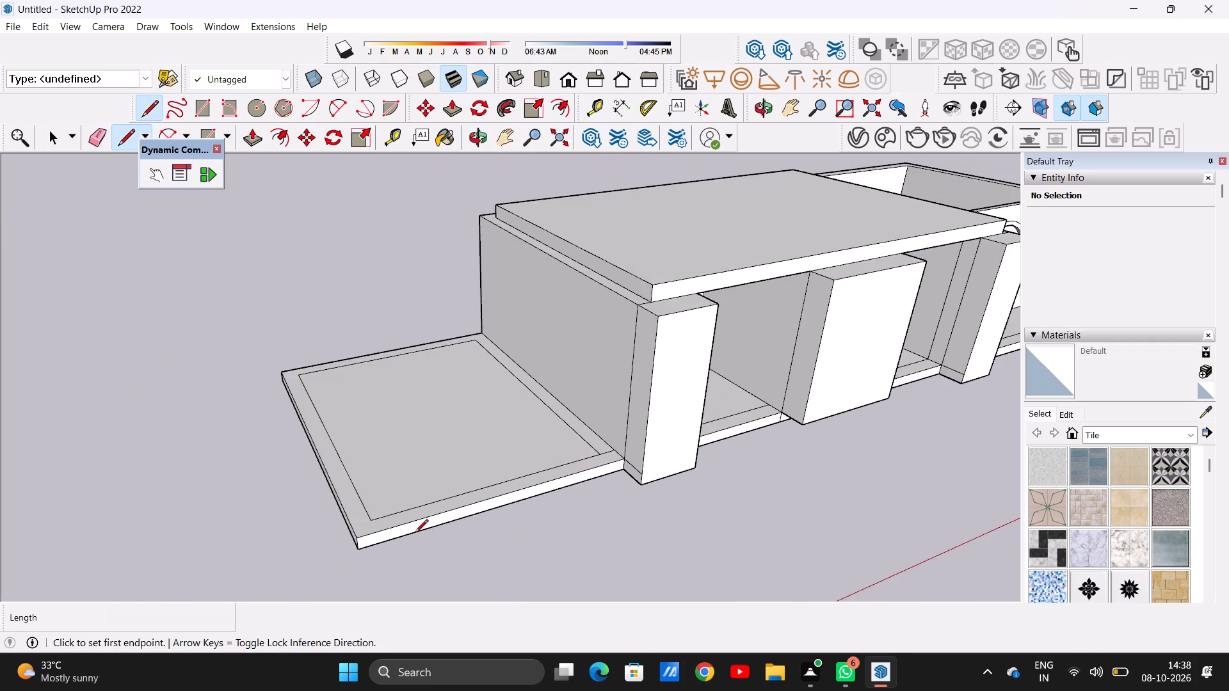
pyautogui.scroll(5, 414, 534)
pyautogui.scroll(8, 360, 482)
pyautogui.scroll(-1, 369, 514)
pyautogui.scroll(4, 369, 514)
pyautogui.click(371, 560)
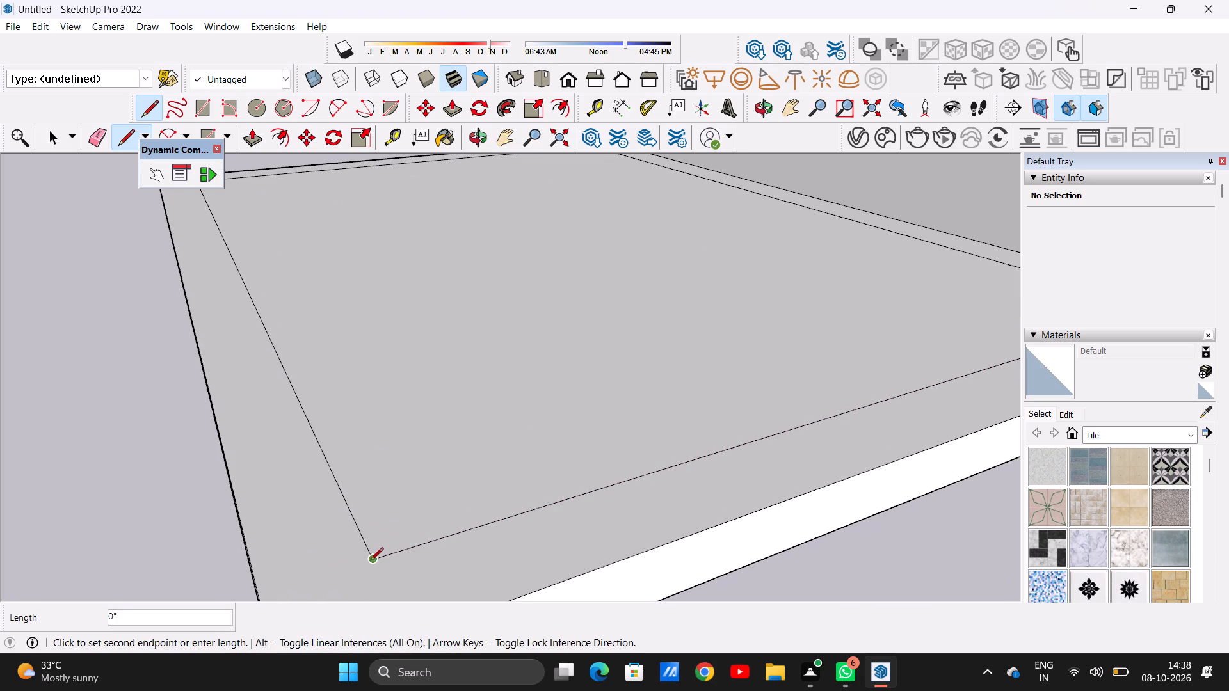
pyautogui.scroll(-11, 346, 562)
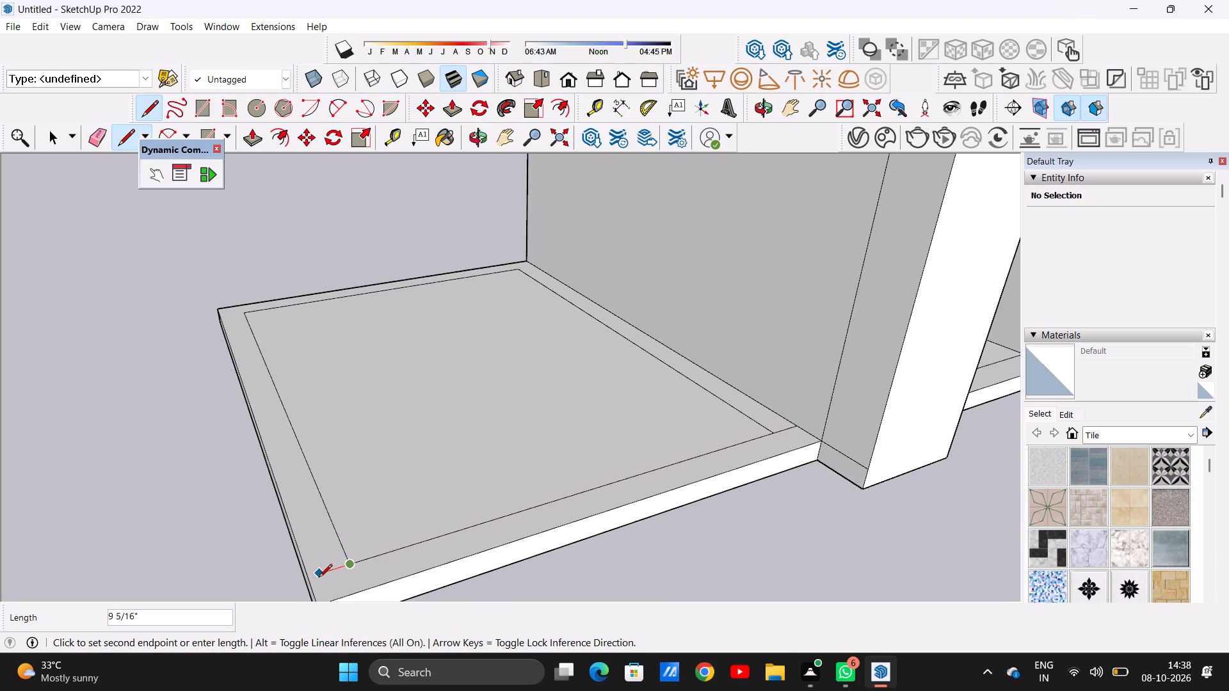
pyautogui.click(309, 582)
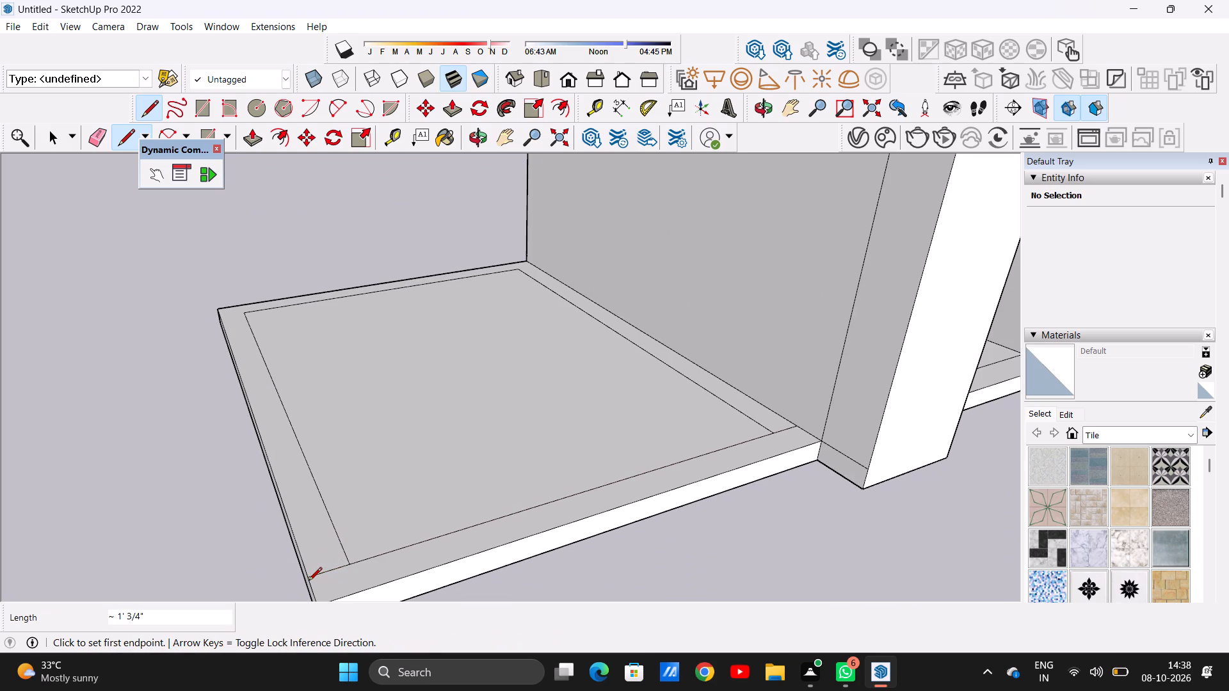
pyautogui.press('space')
# Draw a line about 14' 5 1/8" long across the left wing's inner floor rectangle, parallel to and nearer its front edge.
pyautogui.scroll(-3, 360, 567)
pyautogui.scroll(-4, 387, 449)
pyautogui.moveTo(494, 447); pyautogui.dragTo(431, 479, button='middle')
pyautogui.scroll(4, 533, 437)
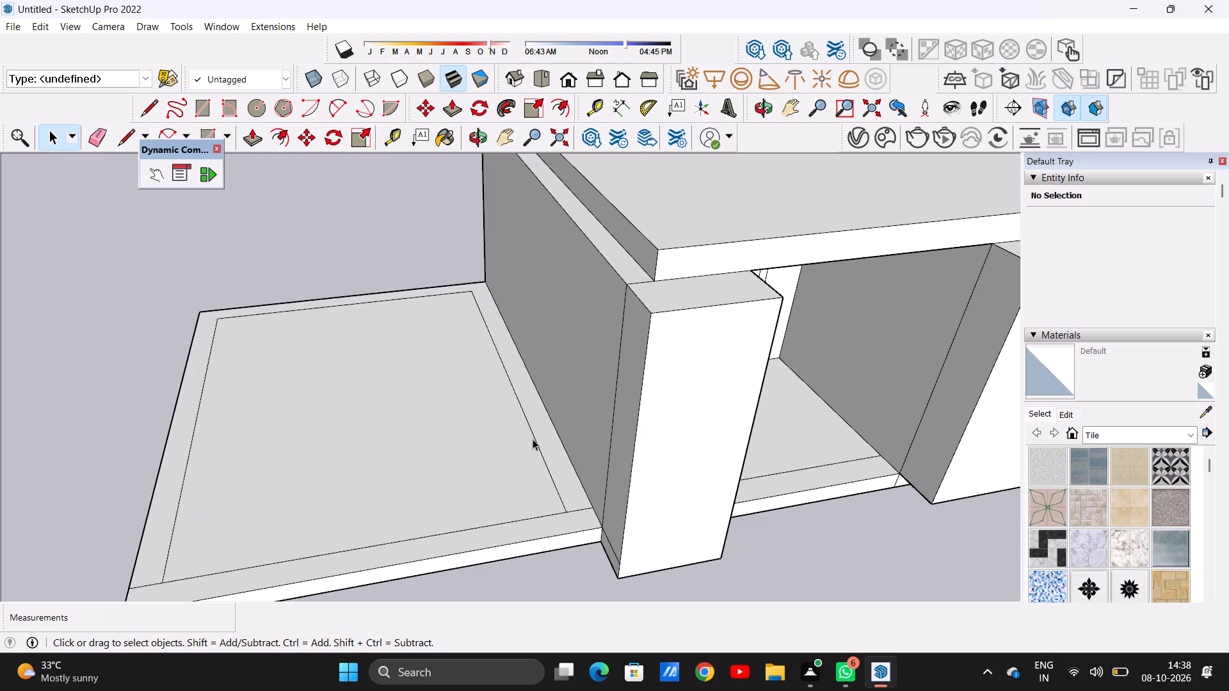
pyautogui.scroll(1, 476, 404)
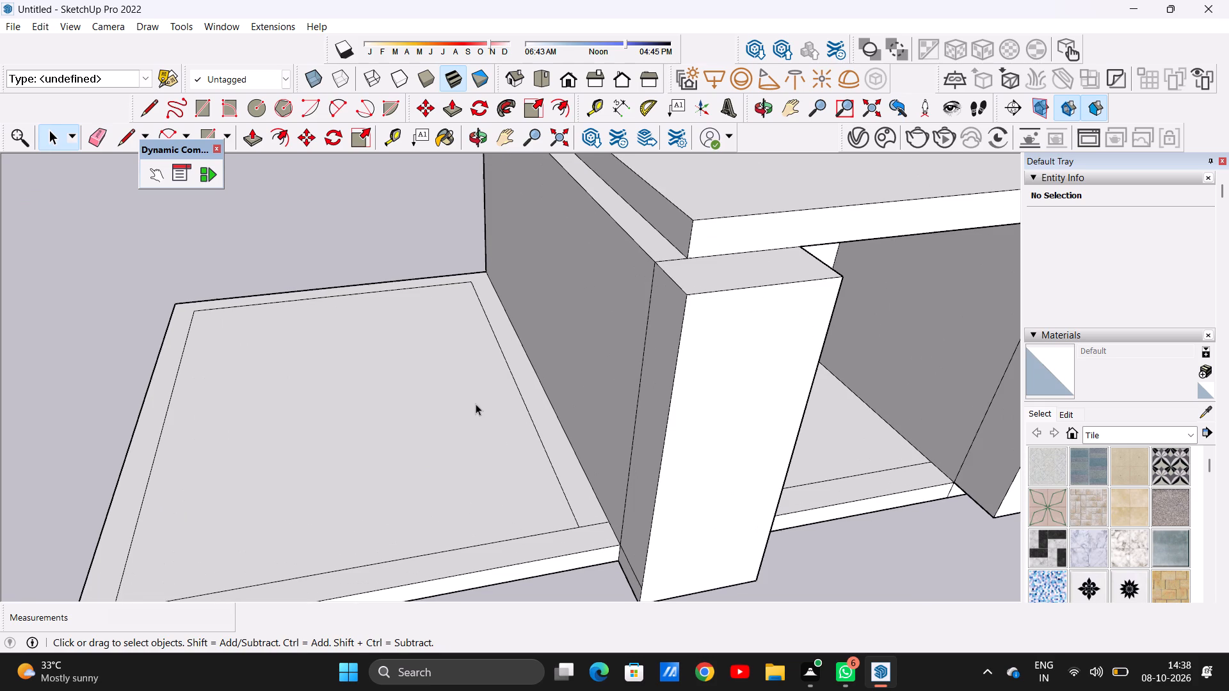
pyautogui.press('l')
pyautogui.scroll(-2, 505, 385)
pyautogui.moveTo(506, 441); pyautogui.dragTo(457, 456, button='middle')
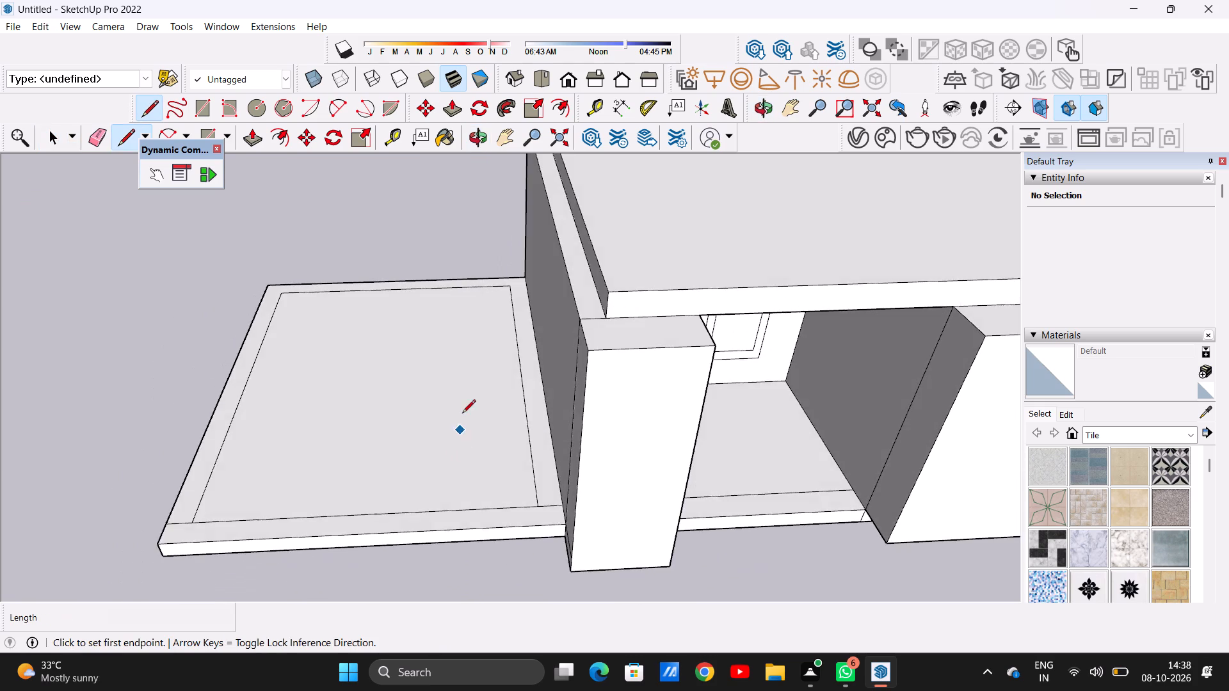
pyautogui.scroll(3, 472, 404)
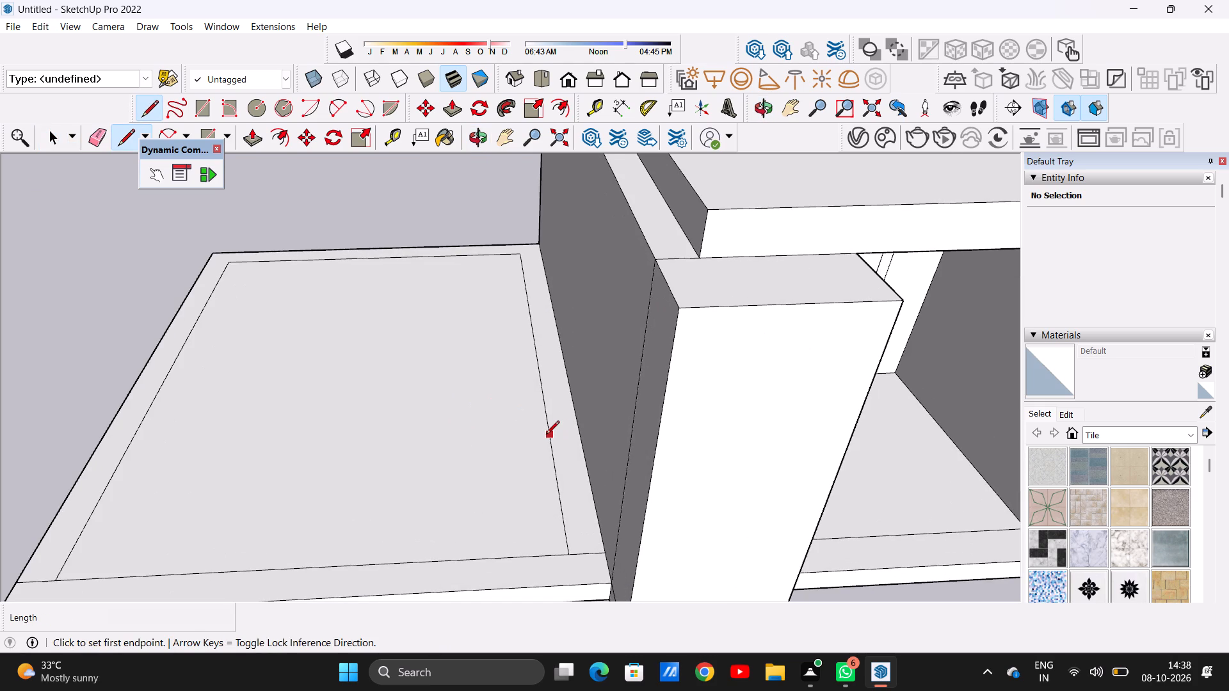
pyautogui.click(546, 435)
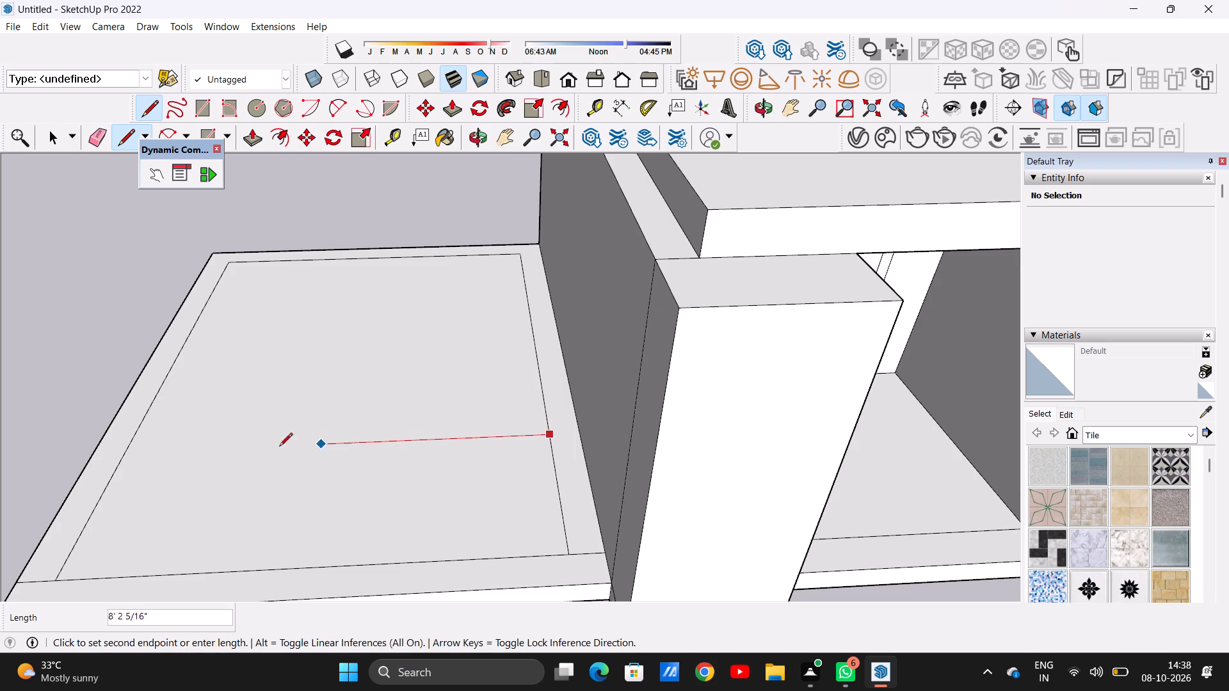
pyautogui.click(126, 452)
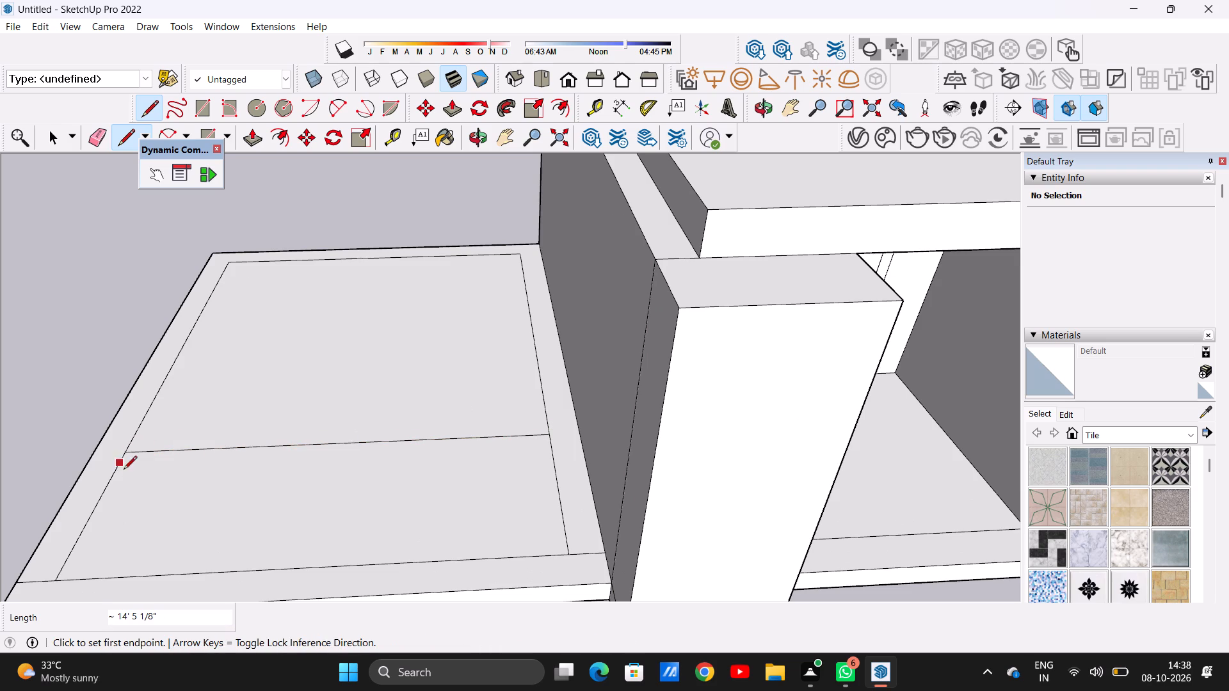
# Draw a second line about 14' 5 1/8" long just behind the first to form a narrow wall strip on the left wing's floor.
pyautogui.scroll(3, 130, 493)
pyautogui.scroll(-5, 481, 422)
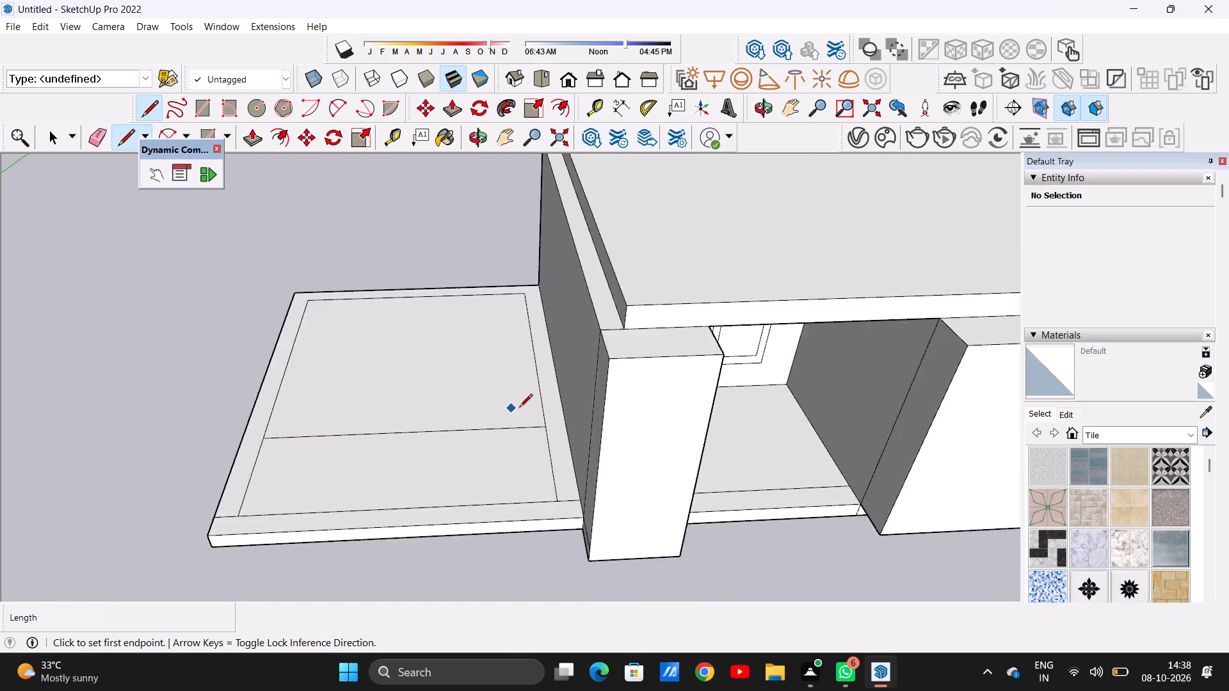
pyautogui.scroll(-8, 519, 408)
pyautogui.scroll(6, 526, 401)
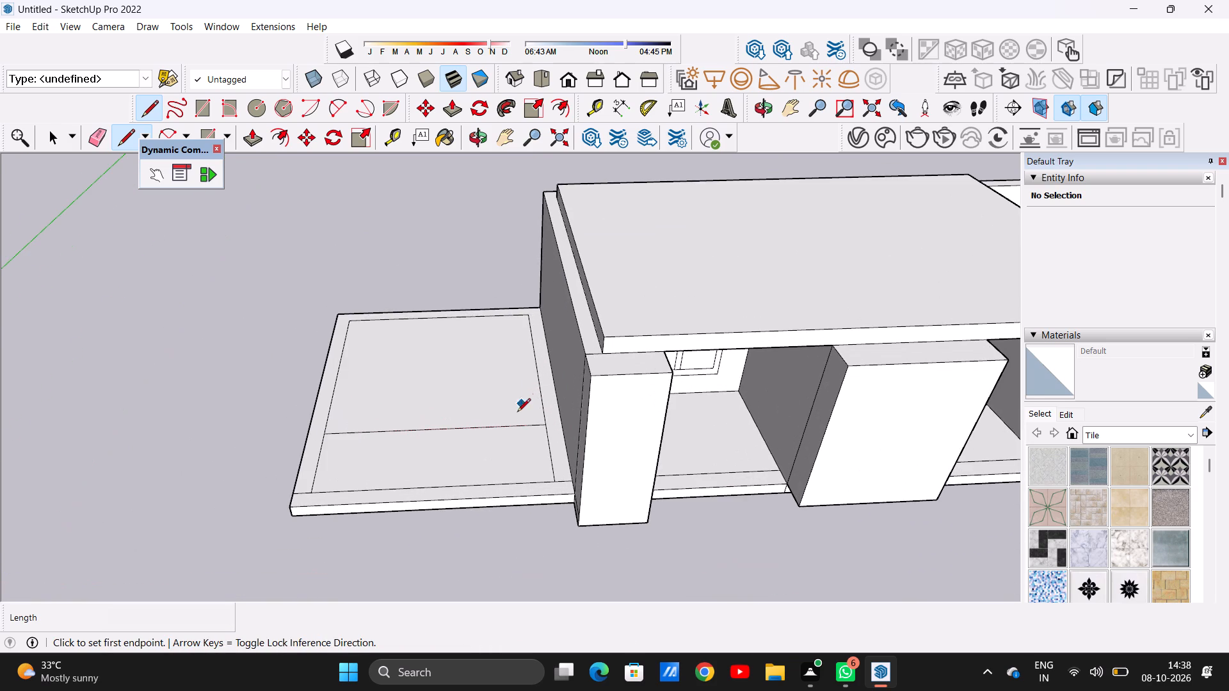
pyautogui.scroll(-5, 516, 424)
pyautogui.scroll(12, 508, 407)
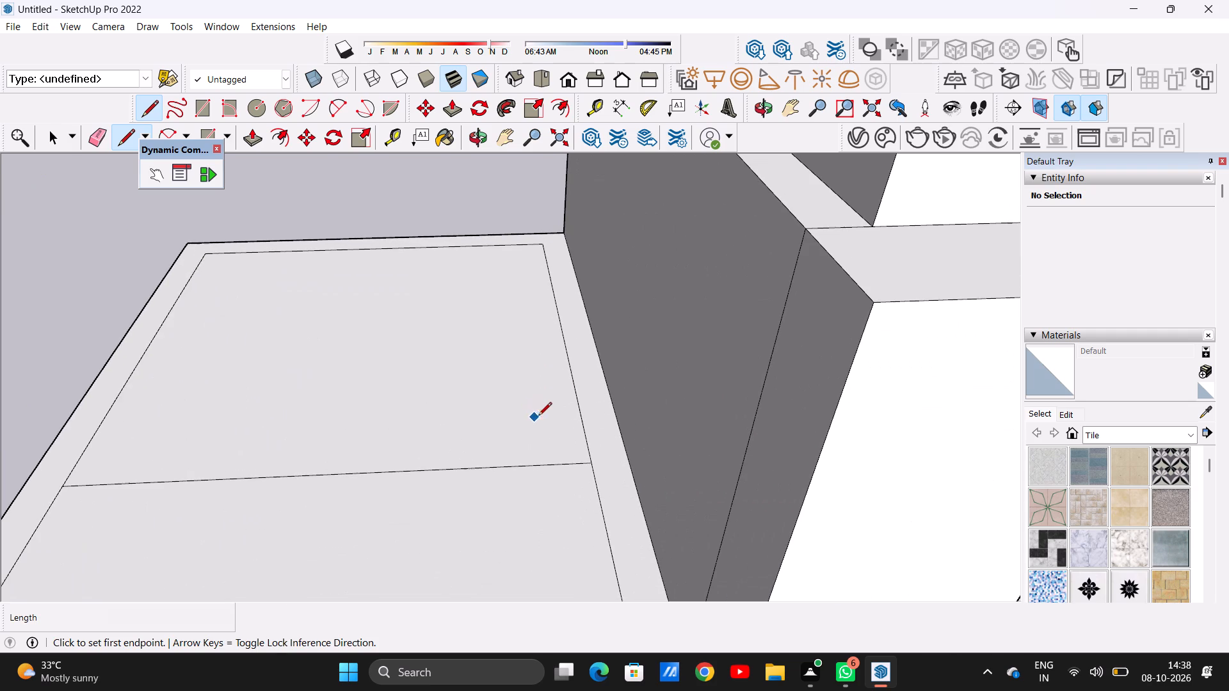
pyautogui.click(588, 450)
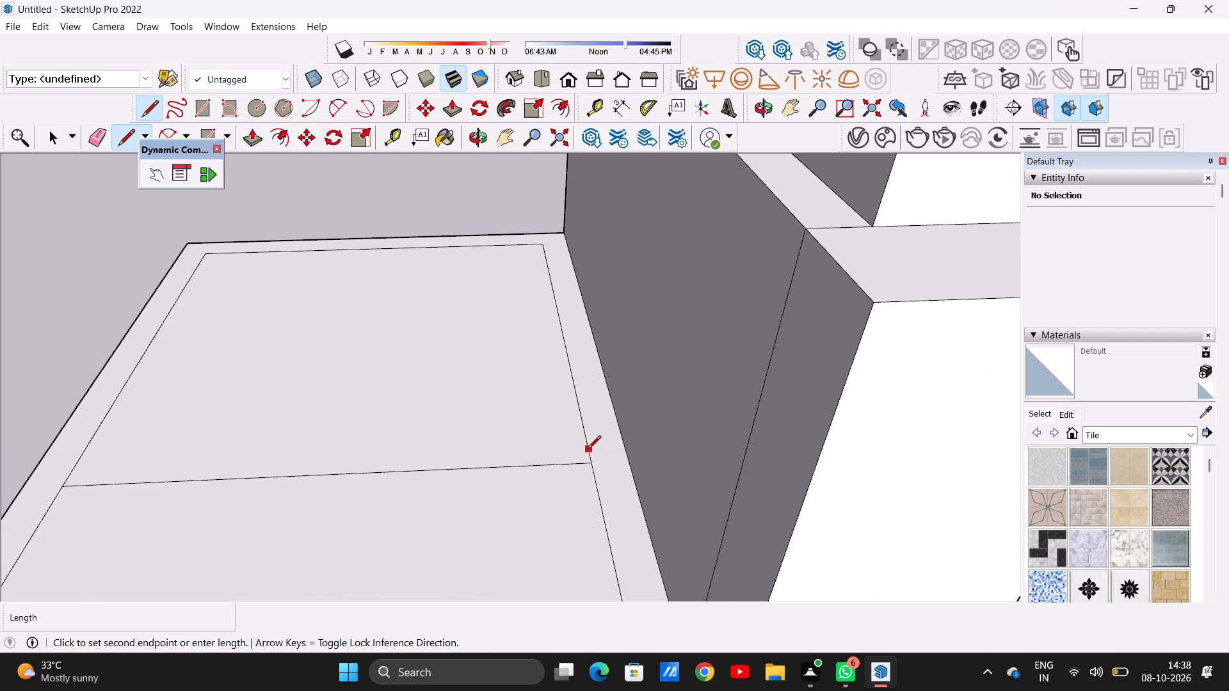
pyautogui.scroll(-4, 152, 454)
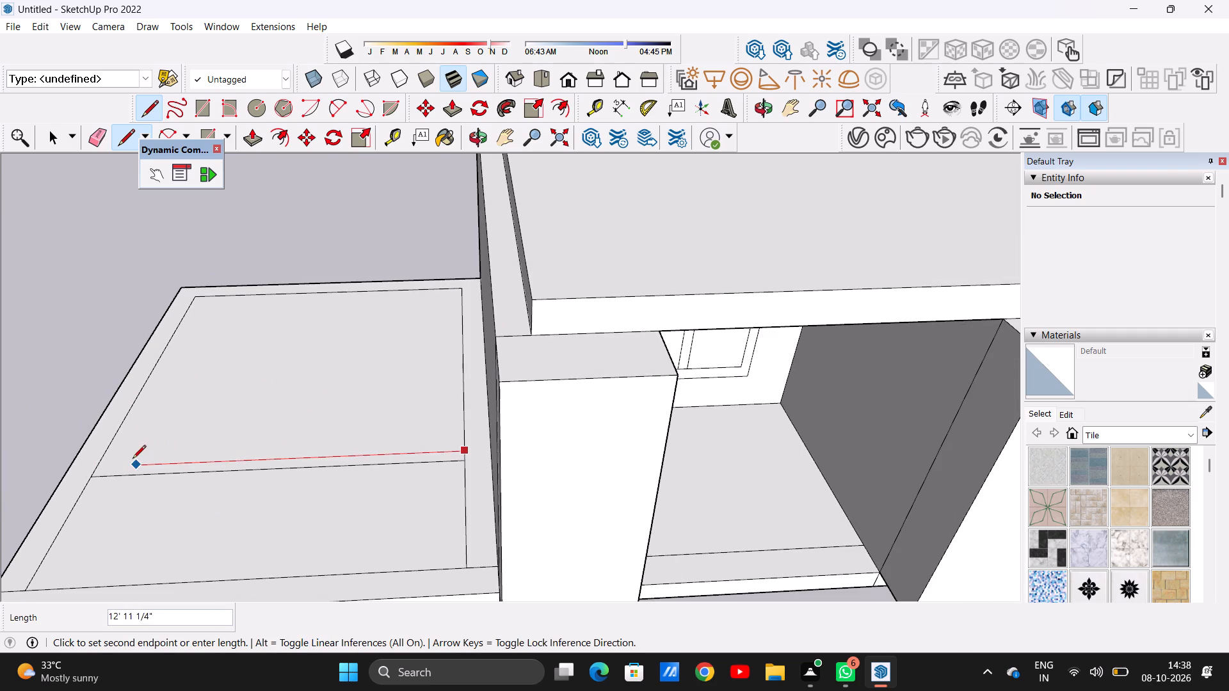
pyautogui.click(100, 463)
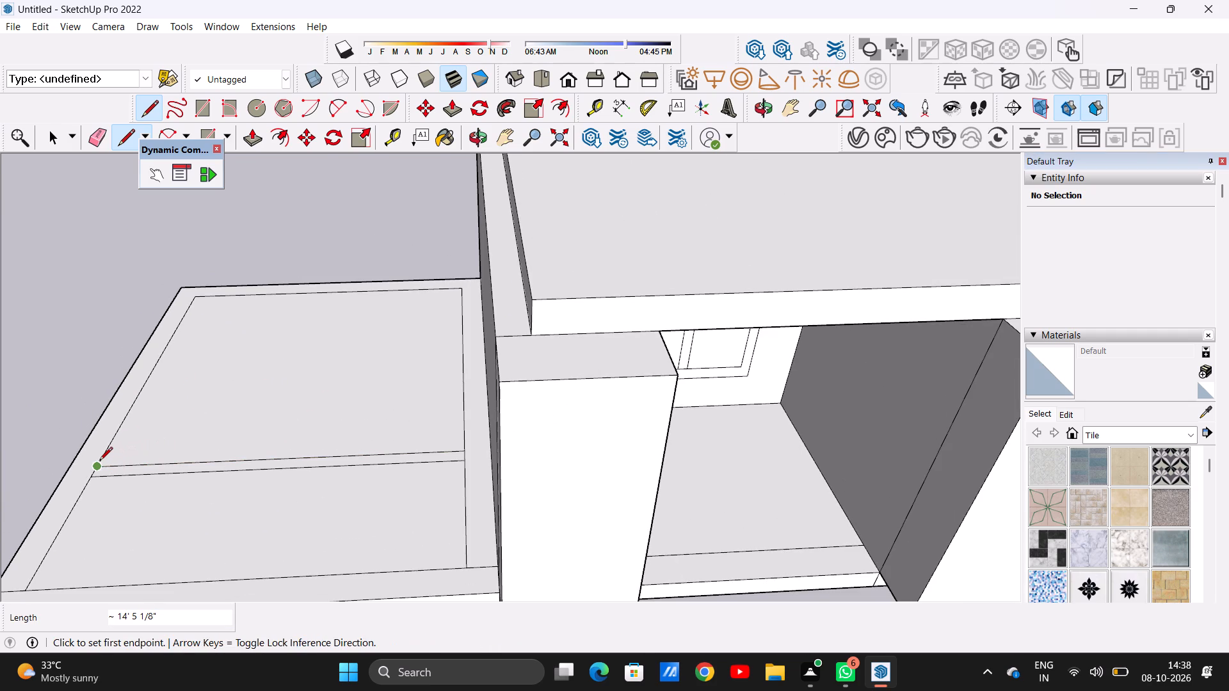
pyautogui.press('space')
# Push/Pull the left wing's U-shaped border up 10' to raise its back and side walls, leaving the front strip flat.
pyautogui.scroll(-14, 488, 475)
pyautogui.scroll(-2, 670, 422)
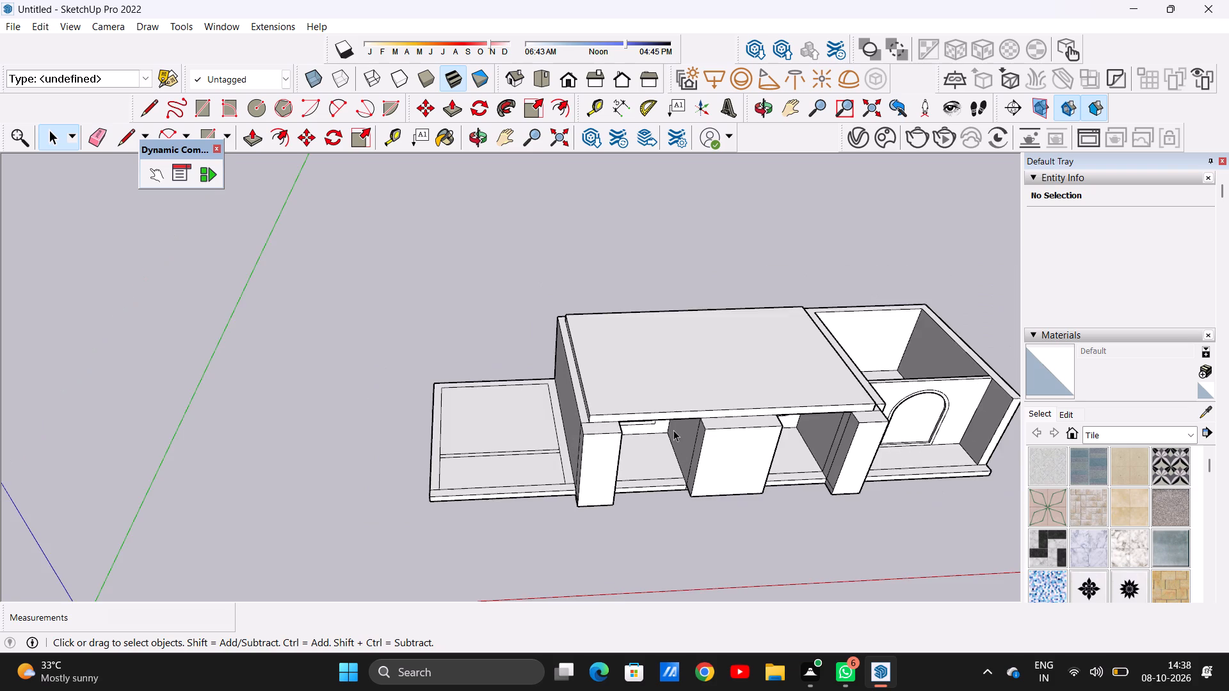
pyautogui.scroll(-1, 515, 473)
pyautogui.scroll(6, 514, 472)
pyautogui.scroll(5, 552, 412)
pyautogui.moveTo(581, 486); pyautogui.dragTo(573, 510, button='middle')
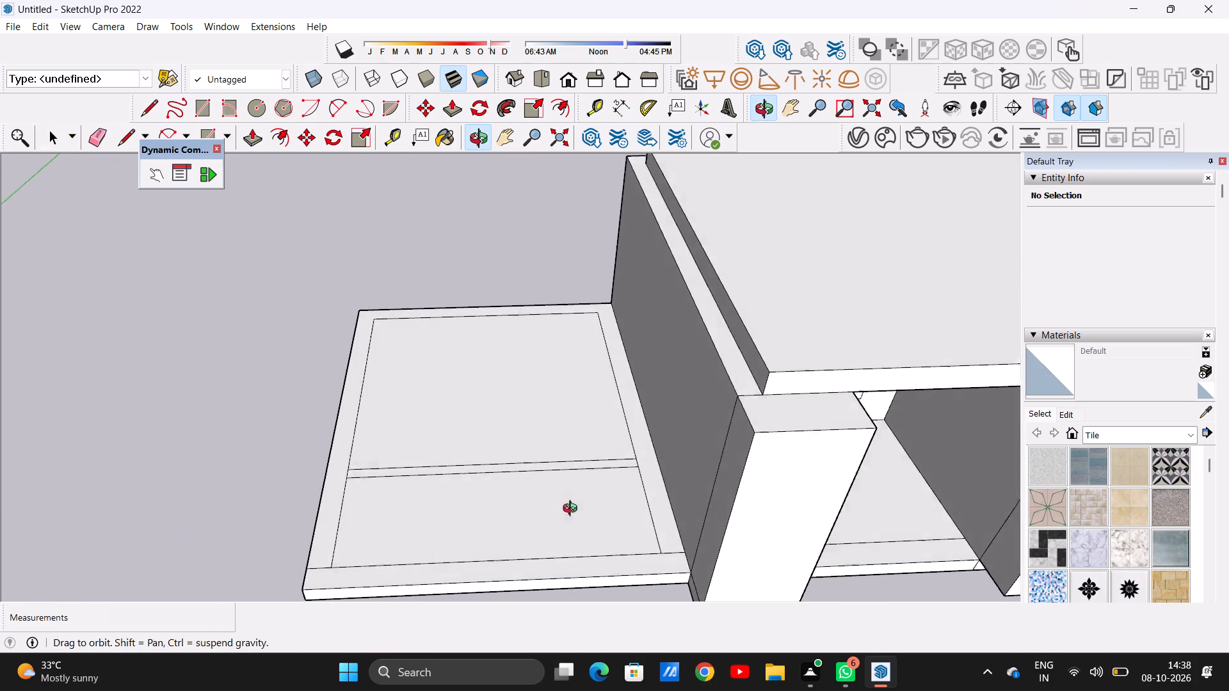
pyautogui.moveTo(573, 510); pyautogui.dragTo(570, 544, button='middle')
pyautogui.scroll(5, 620, 484)
pyautogui.scroll(-4, 628, 484)
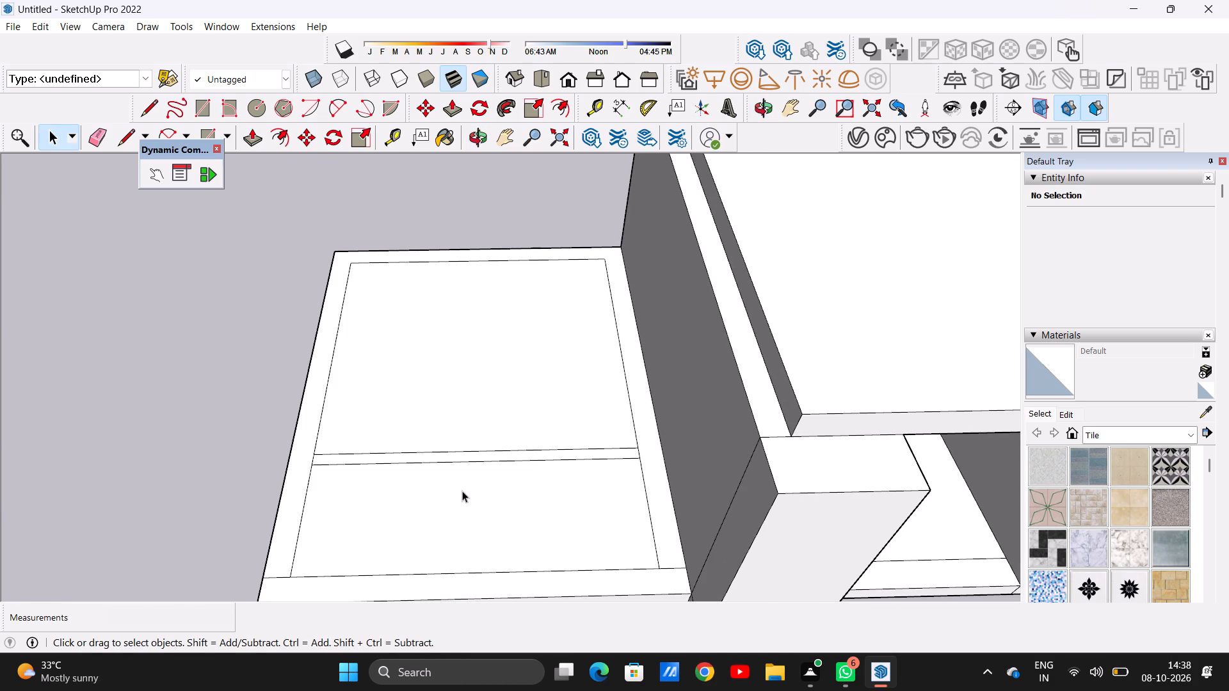
pyautogui.press('p')
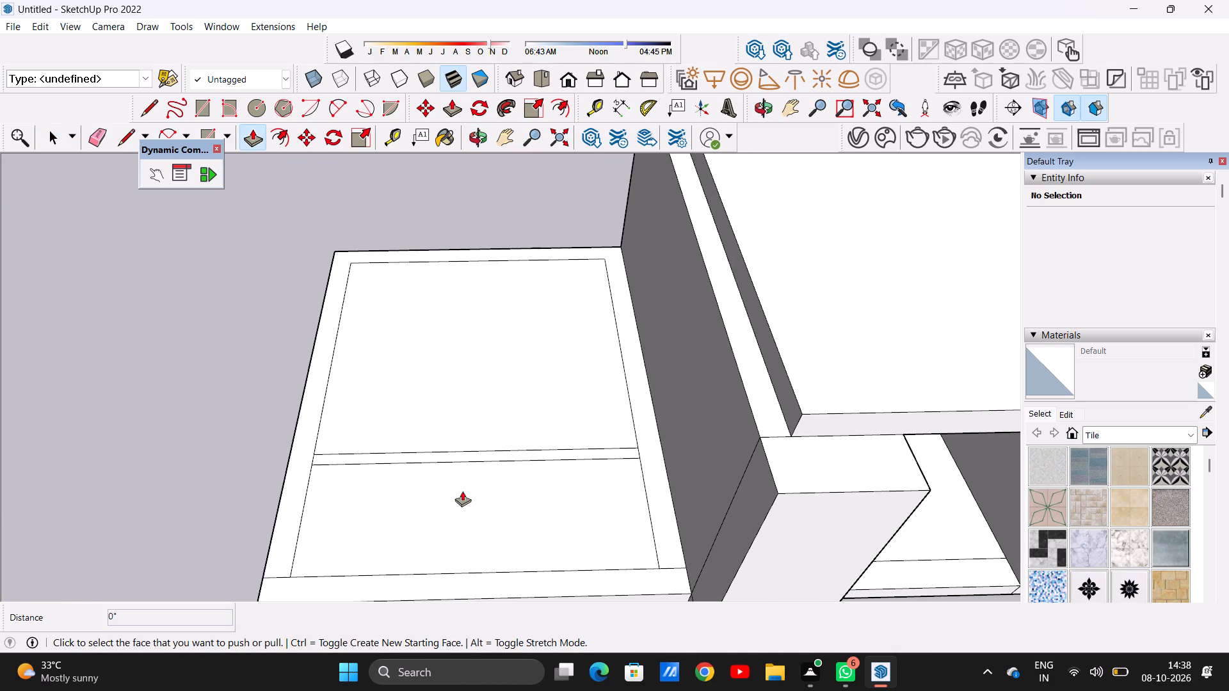
pyautogui.click(663, 516)
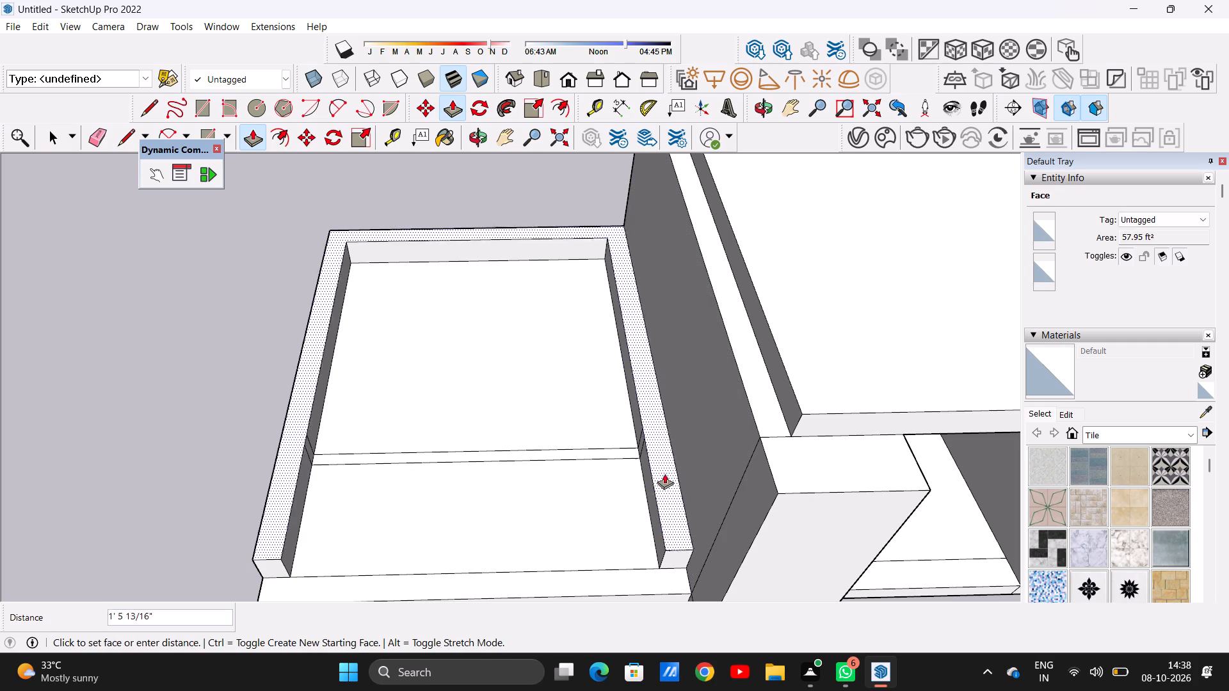
pyautogui.write("10'")
pyautogui.press('Return')
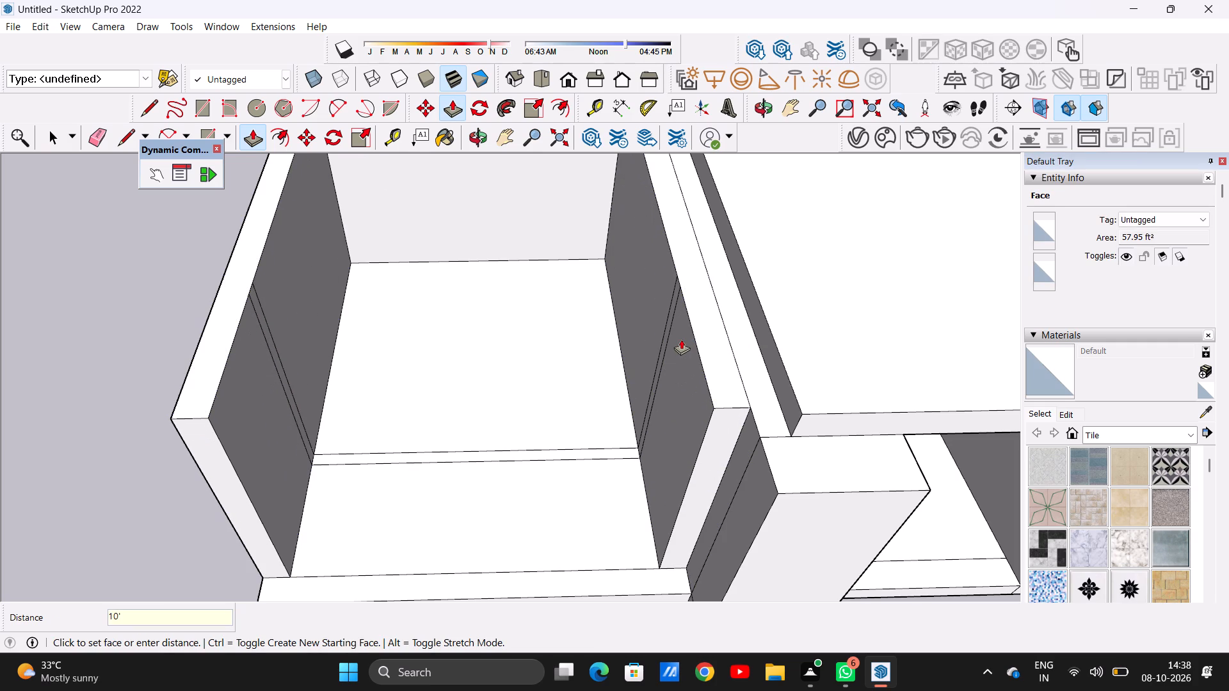
pyautogui.press('space')
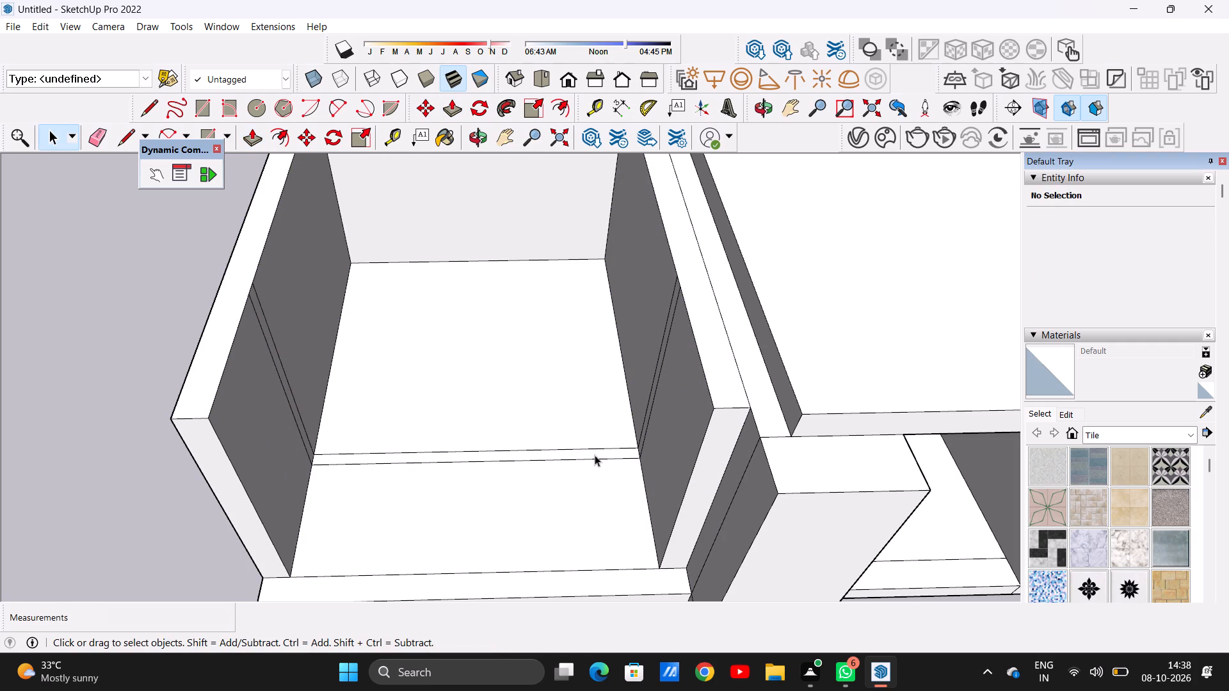
# Push/Pull the narrow cross strip on the left wing's floor up 10' to form its recessed front wall.
pyautogui.scroll(-12, 608, 459)
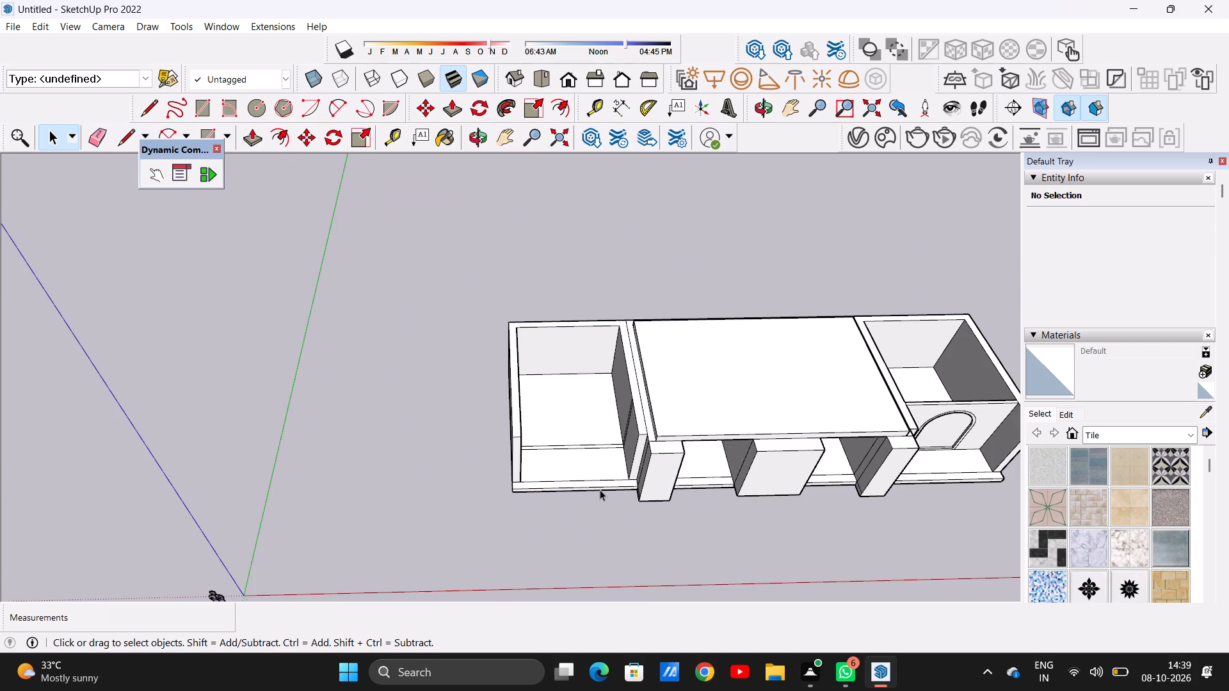
pyautogui.moveTo(599, 489); pyautogui.dragTo(581, 473, button='middle')
pyautogui.scroll(12, 601, 447)
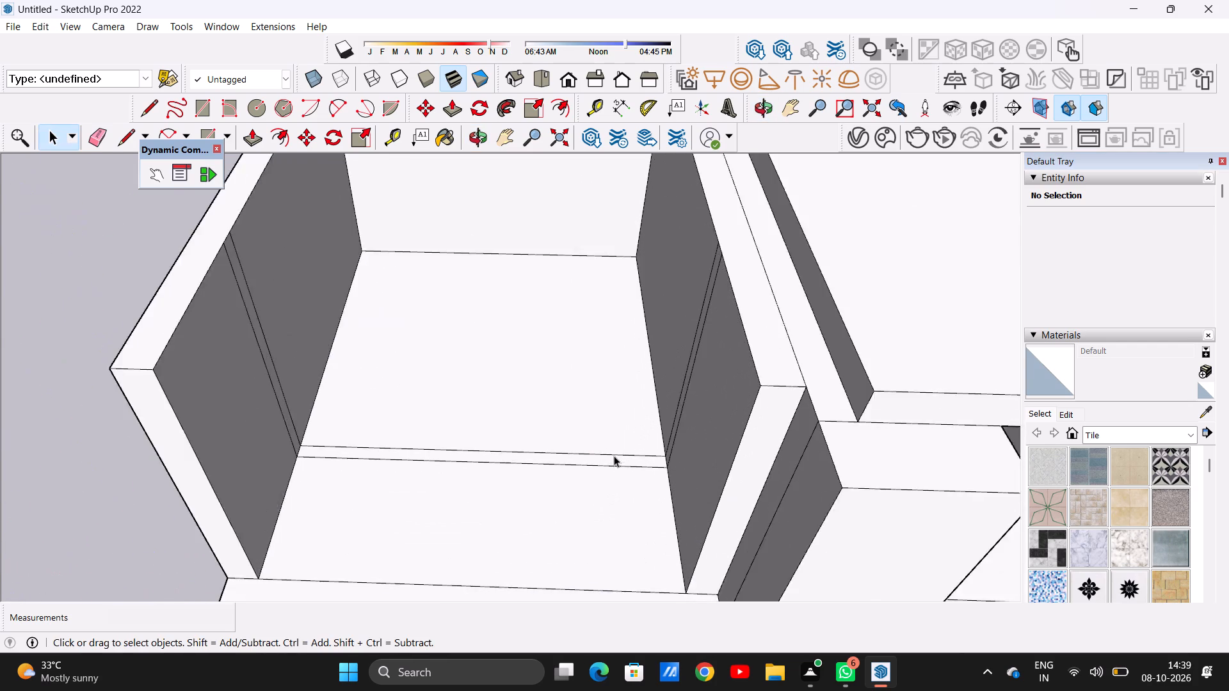
pyautogui.scroll(4, 614, 456)
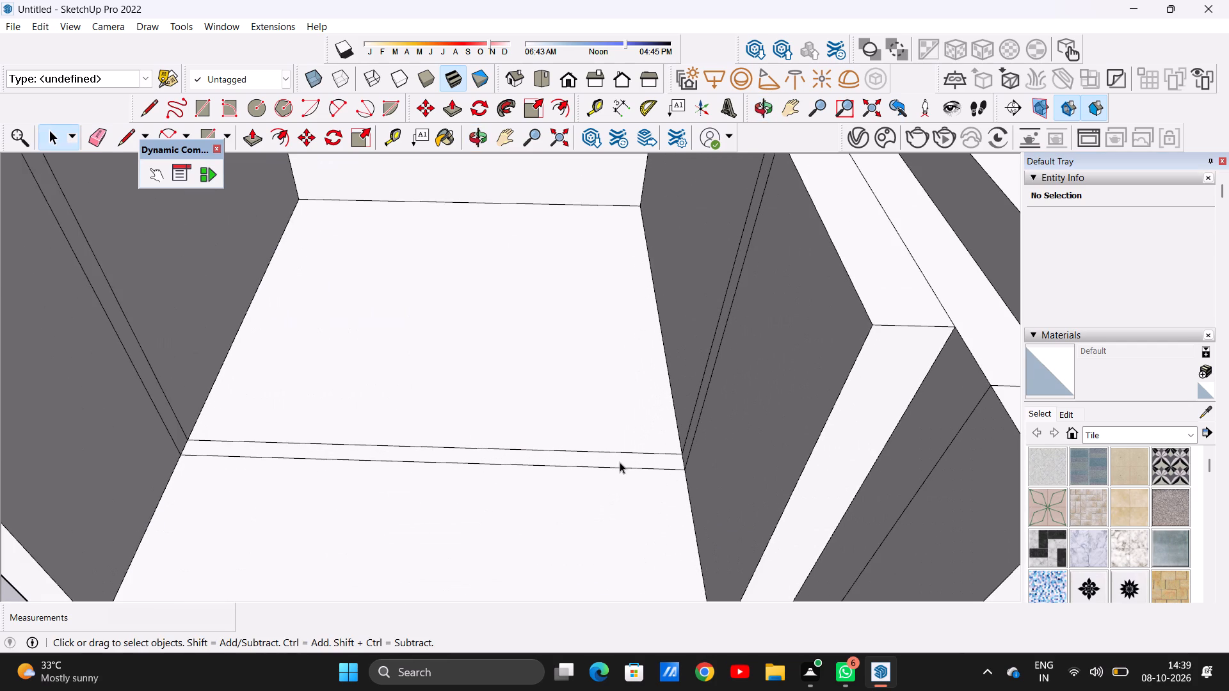
pyautogui.press('p')
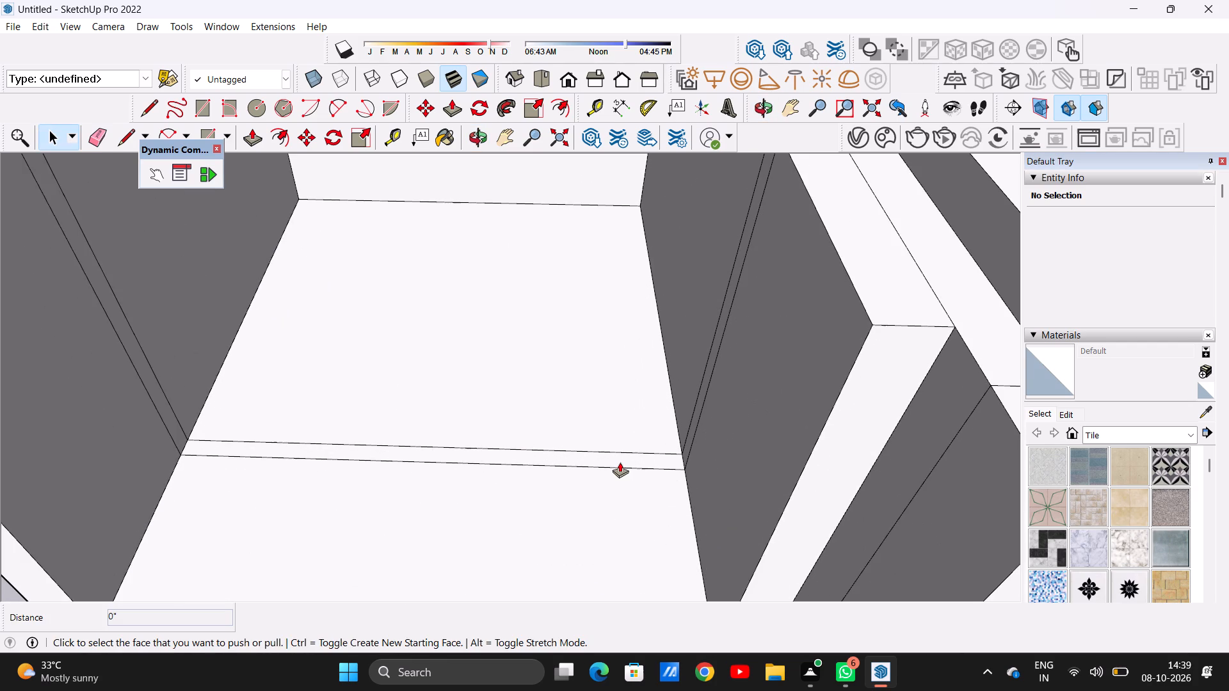
pyautogui.click(678, 457)
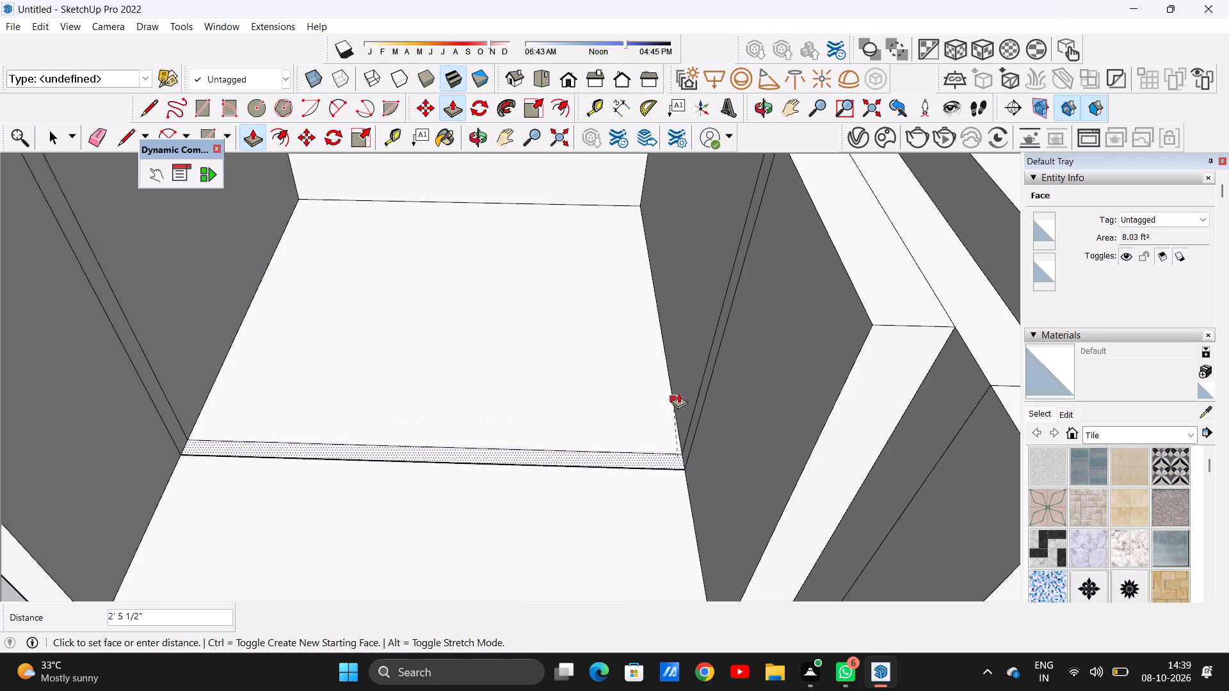
pyautogui.scroll(-10, 647, 393)
pyautogui.scroll(17, 658, 310)
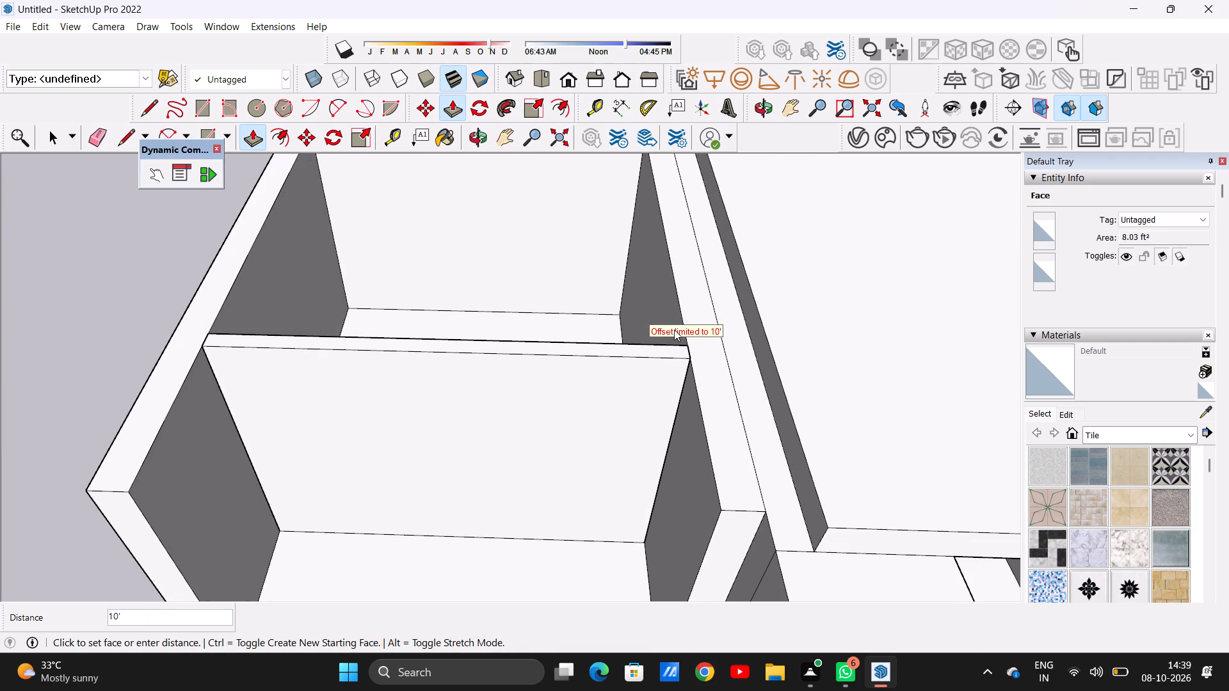
pyautogui.click(690, 357)
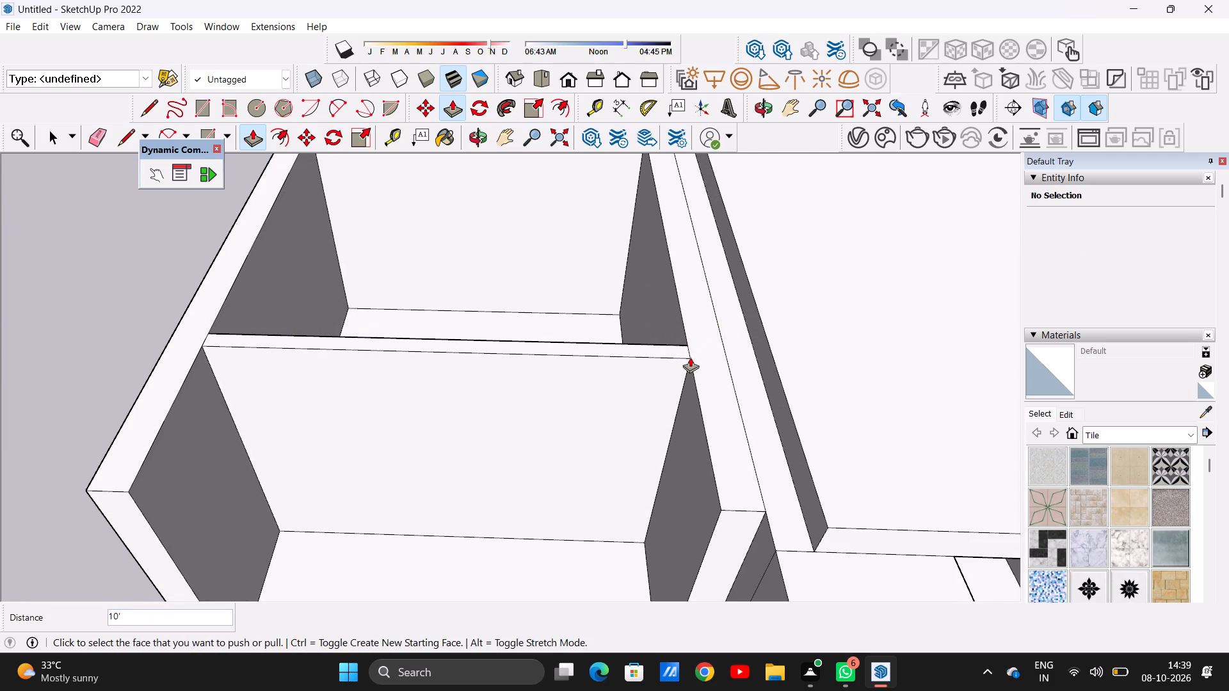
pyautogui.press('space')
pyautogui.scroll(-9, 466, 466)
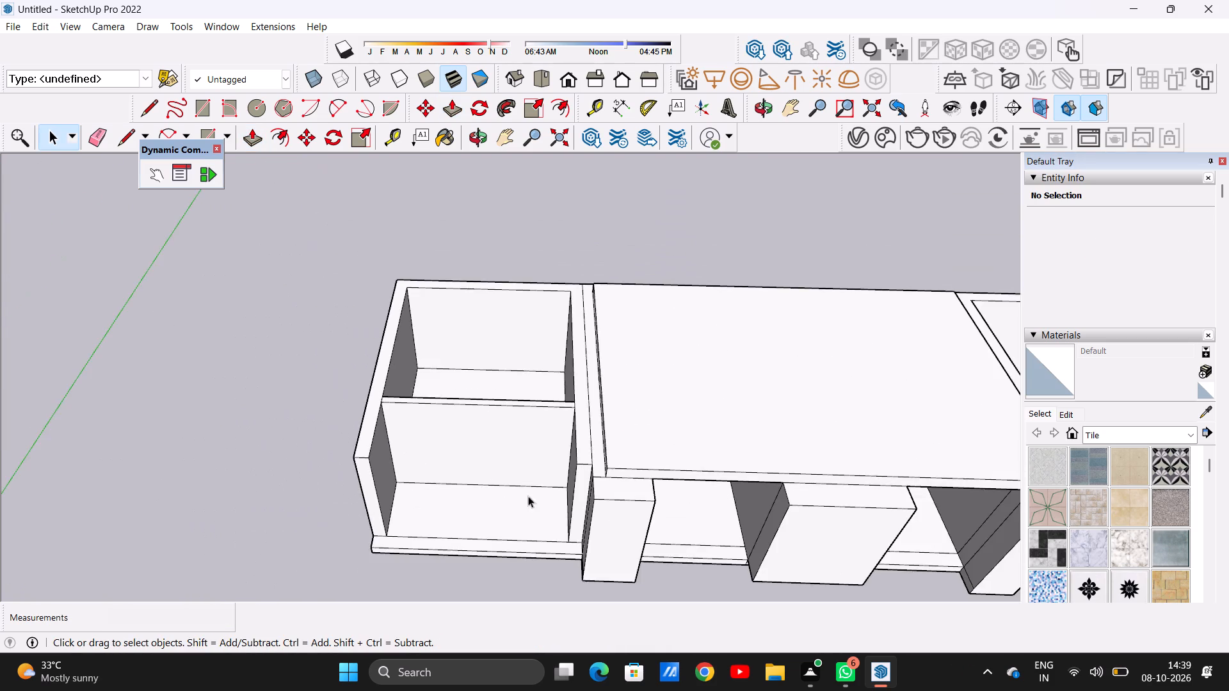
# Examine the left wing's recessed front wall, viewing it from the standard front view and close up.
pyautogui.moveTo(531, 513); pyautogui.dragTo(523, 322, button='middle')
pyautogui.scroll(-2, 617, 514)
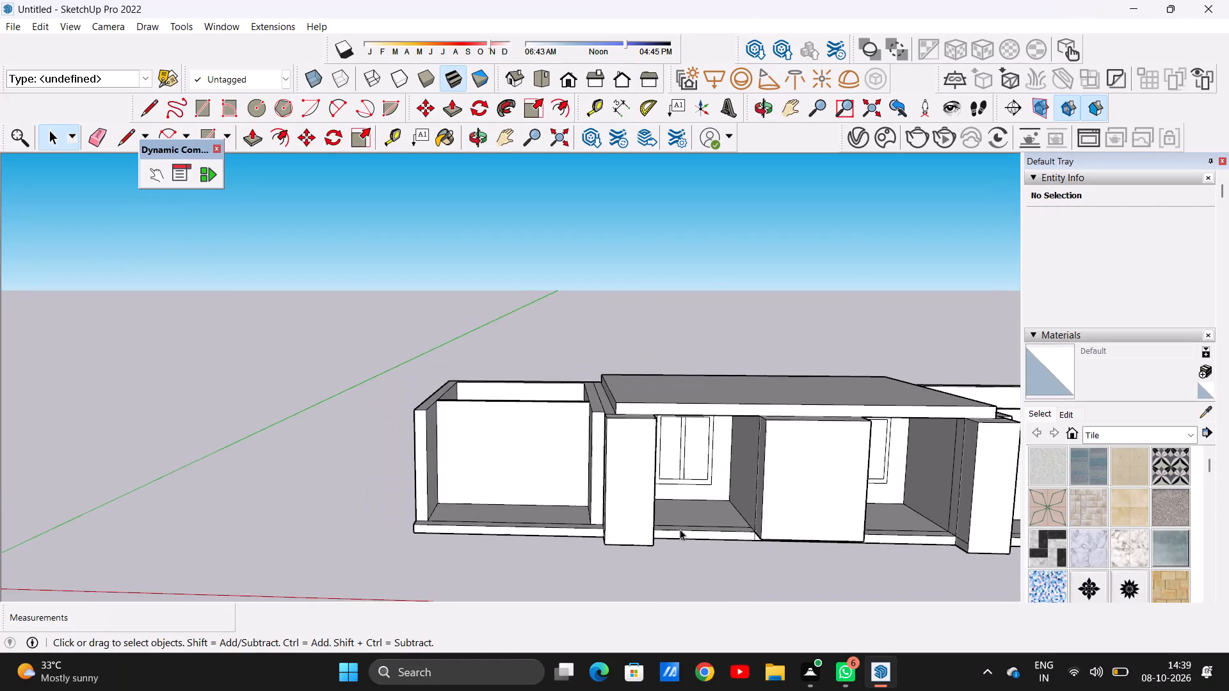
pyautogui.scroll(-4, 680, 529)
pyautogui.moveTo(719, 494); pyautogui.dragTo(714, 472, button='middle')
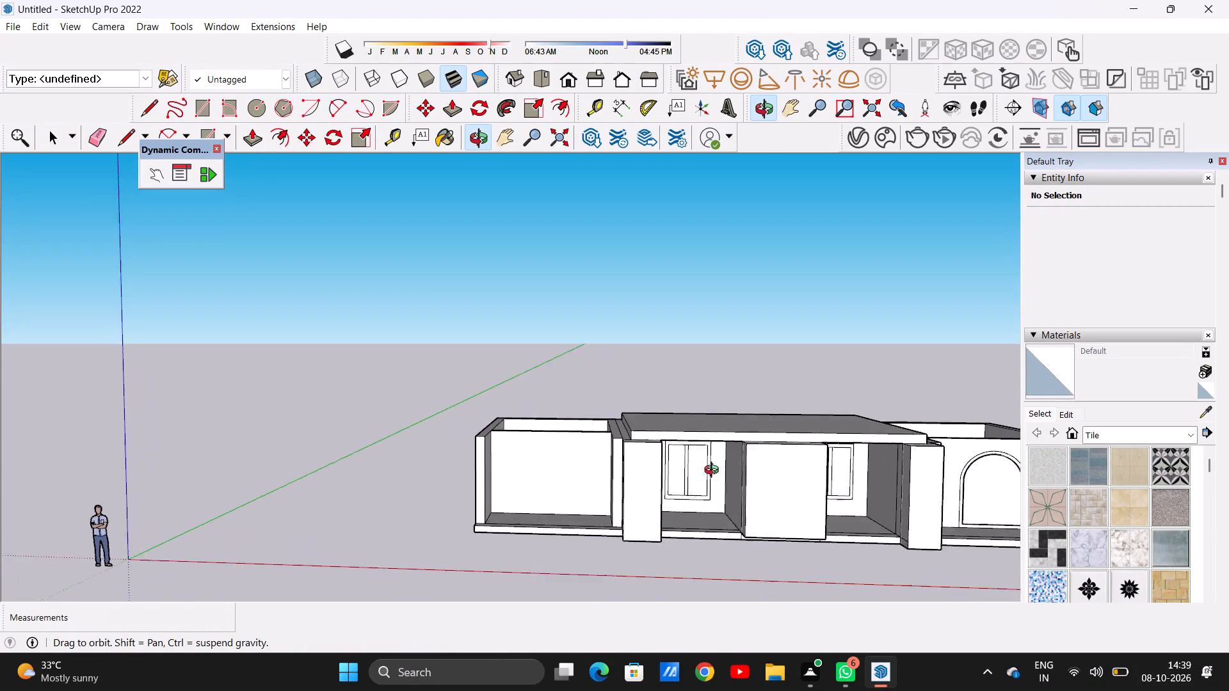
pyautogui.moveTo(714, 472); pyautogui.dragTo(670, 477, button='middle')
pyautogui.scroll(-3, 639, 514)
pyautogui.scroll(4, 538, 514)
pyautogui.moveTo(555, 484); pyautogui.dragTo(589, 430, button='middle')
pyautogui.scroll(8, 664, 441)
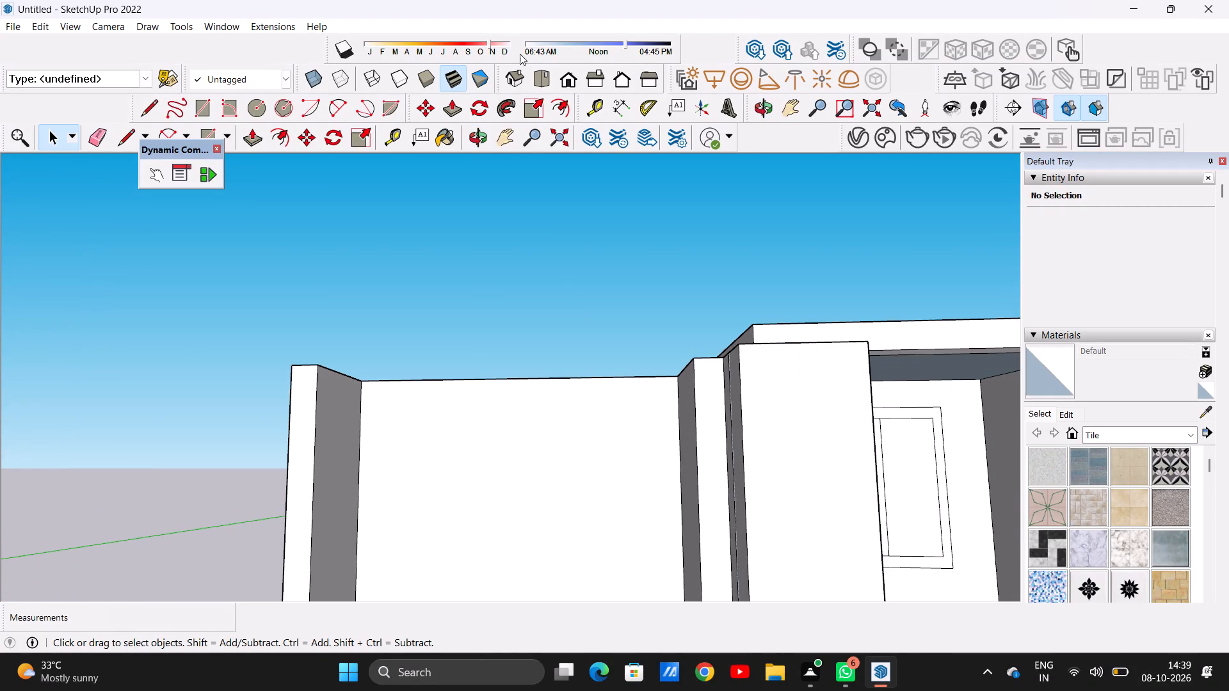
pyautogui.click(569, 74)
pyautogui.scroll(-3, 624, 374)
pyautogui.scroll(1, 346, 376)
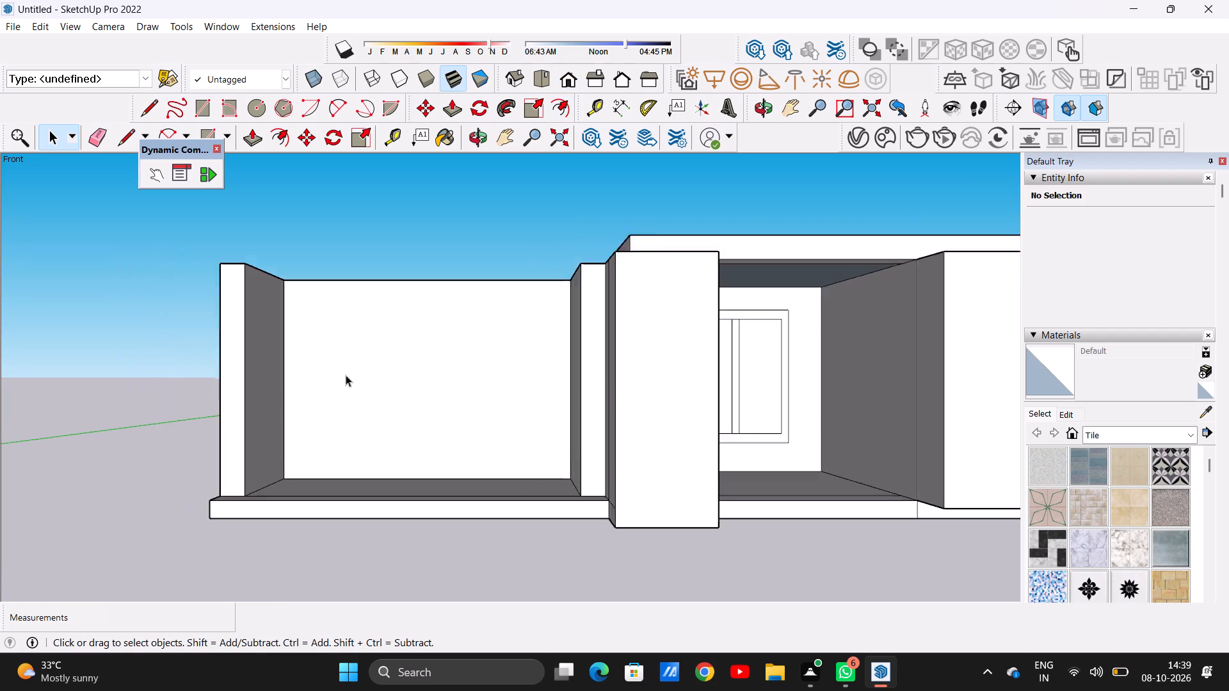
pyautogui.scroll(3, 346, 375)
pyautogui.scroll(2, 444, 362)
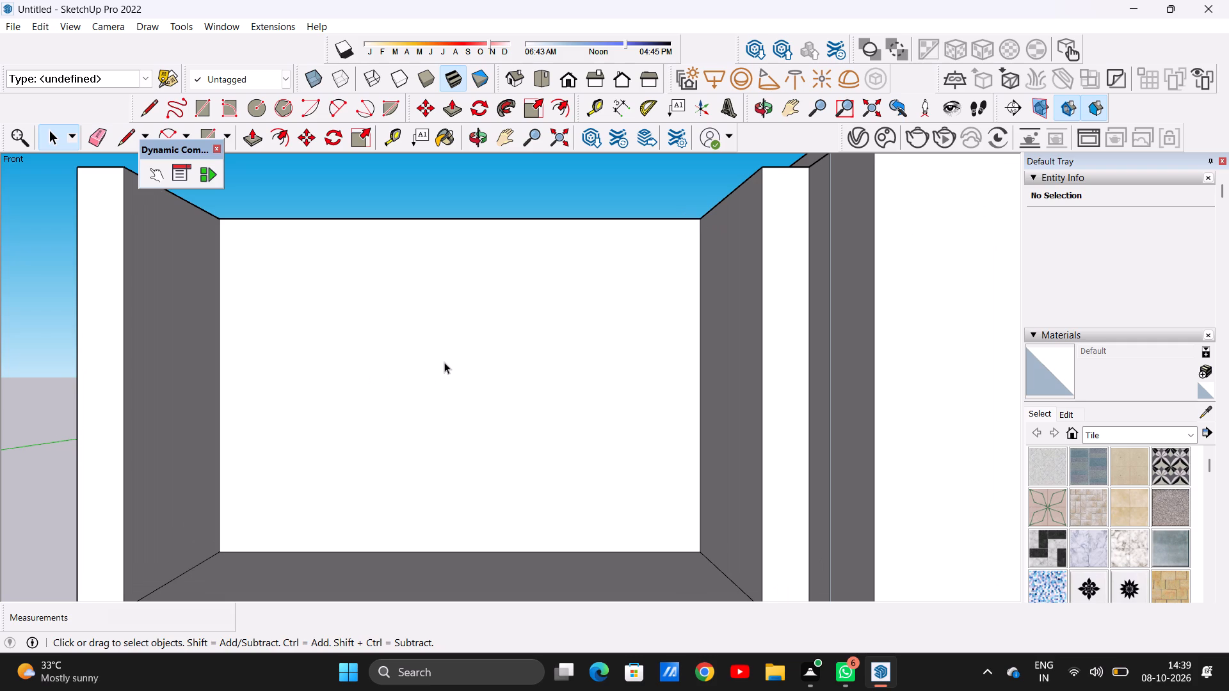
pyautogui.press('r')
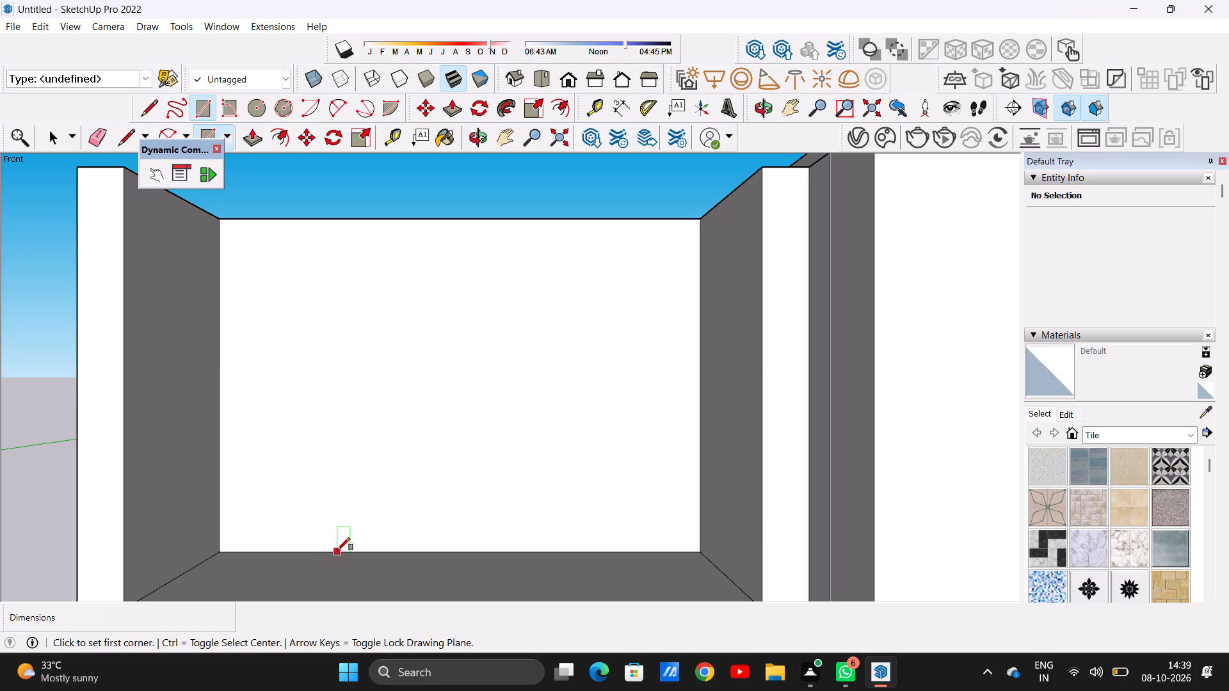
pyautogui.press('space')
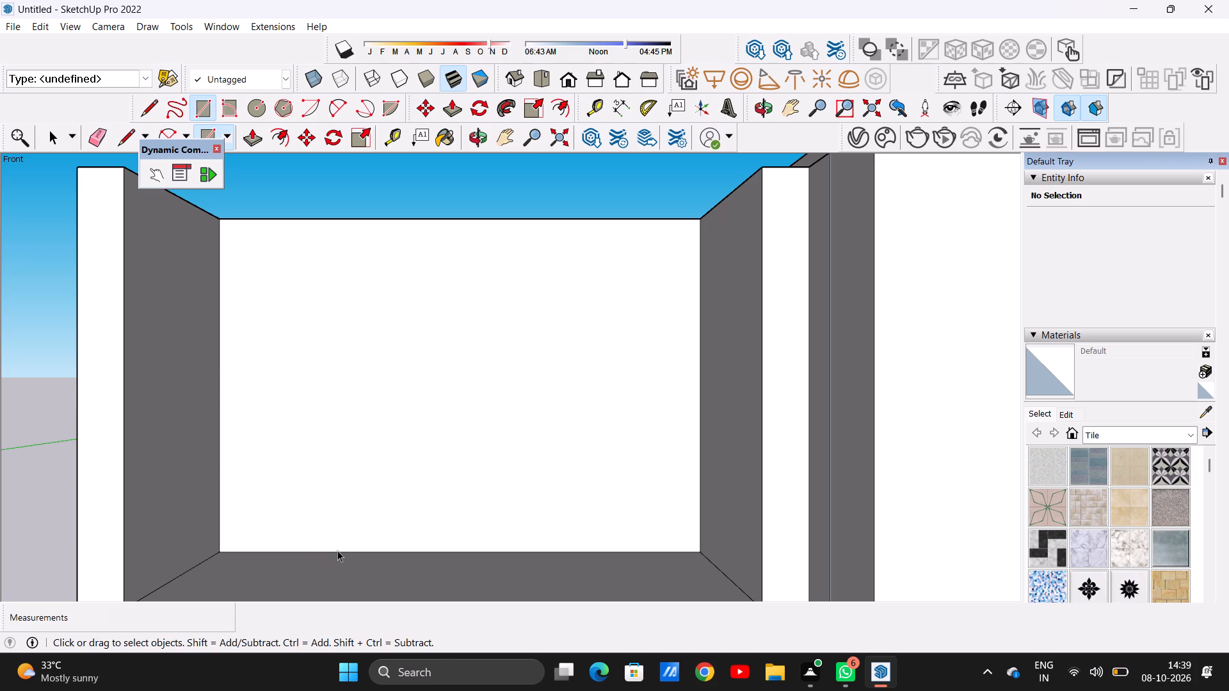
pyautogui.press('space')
# Inspect the right wing's arched wall from the side and compare both wings across the front facade.
pyautogui.scroll(-18, 346, 538)
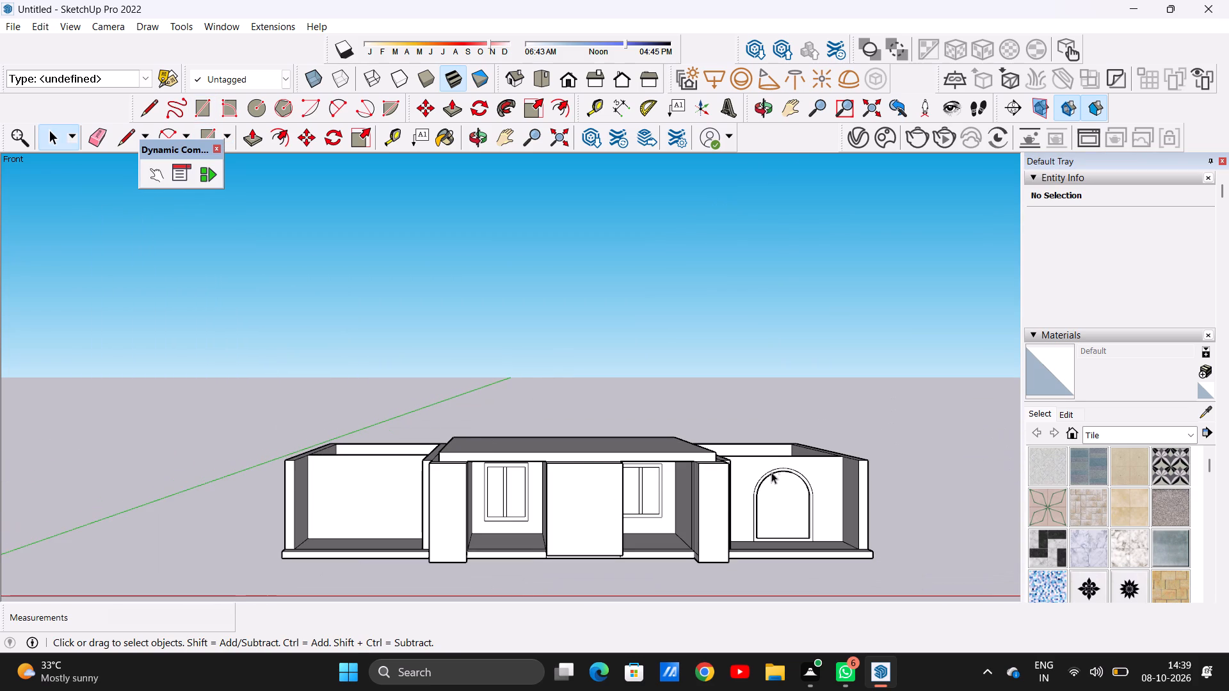
pyautogui.scroll(3, 743, 502)
pyautogui.moveTo(752, 496); pyautogui.dragTo(572, 527, button='middle')
pyautogui.scroll(11, 722, 502)
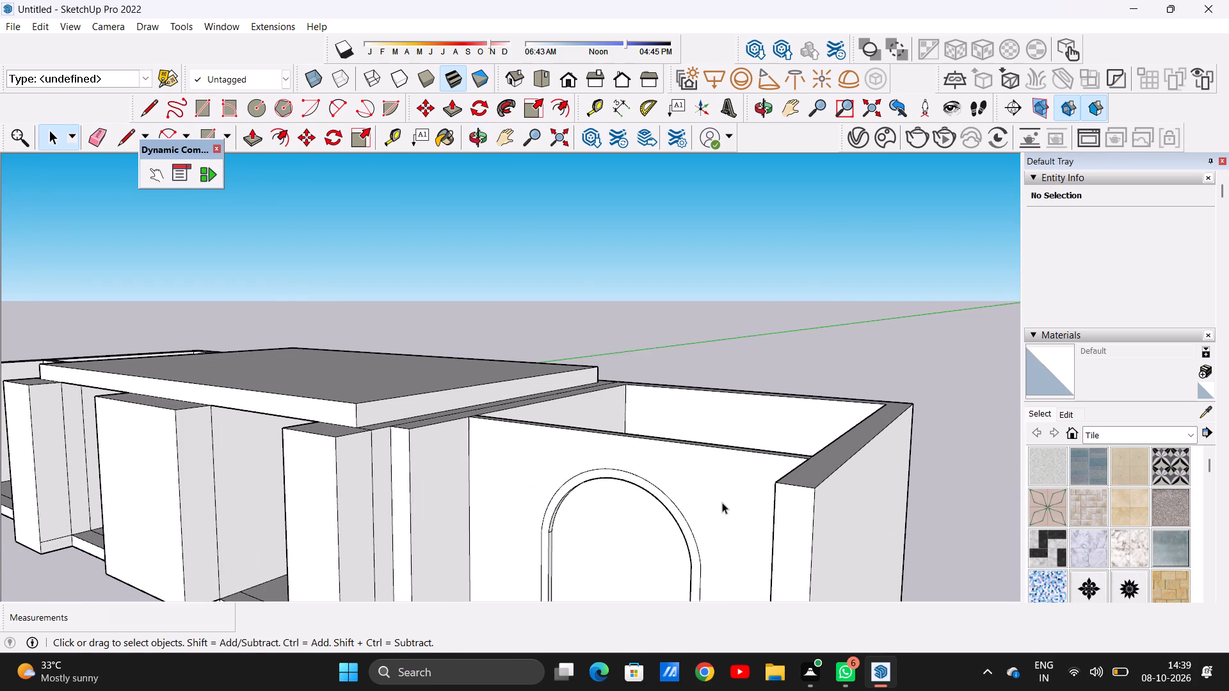
pyautogui.scroll(-13, 717, 502)
pyautogui.scroll(4, 628, 518)
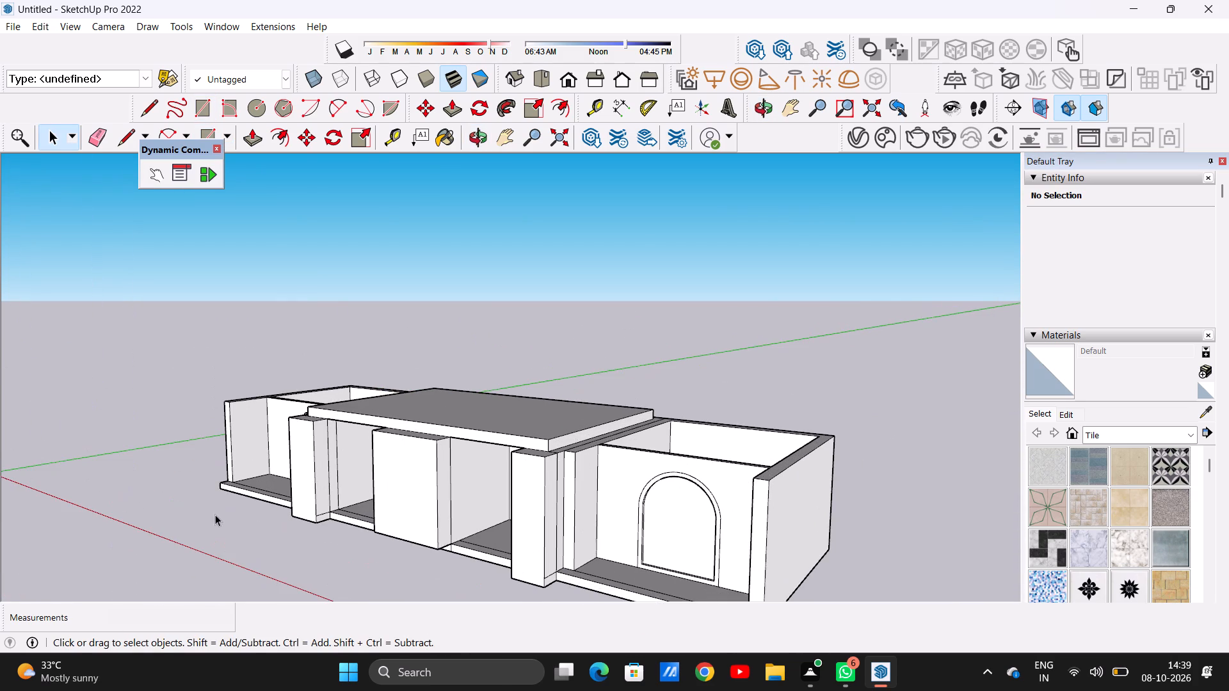
pyautogui.moveTo(208, 510); pyautogui.dragTo(387, 490, button='middle')
pyautogui.scroll(-3, 456, 488)
pyautogui.scroll(4, 175, 531)
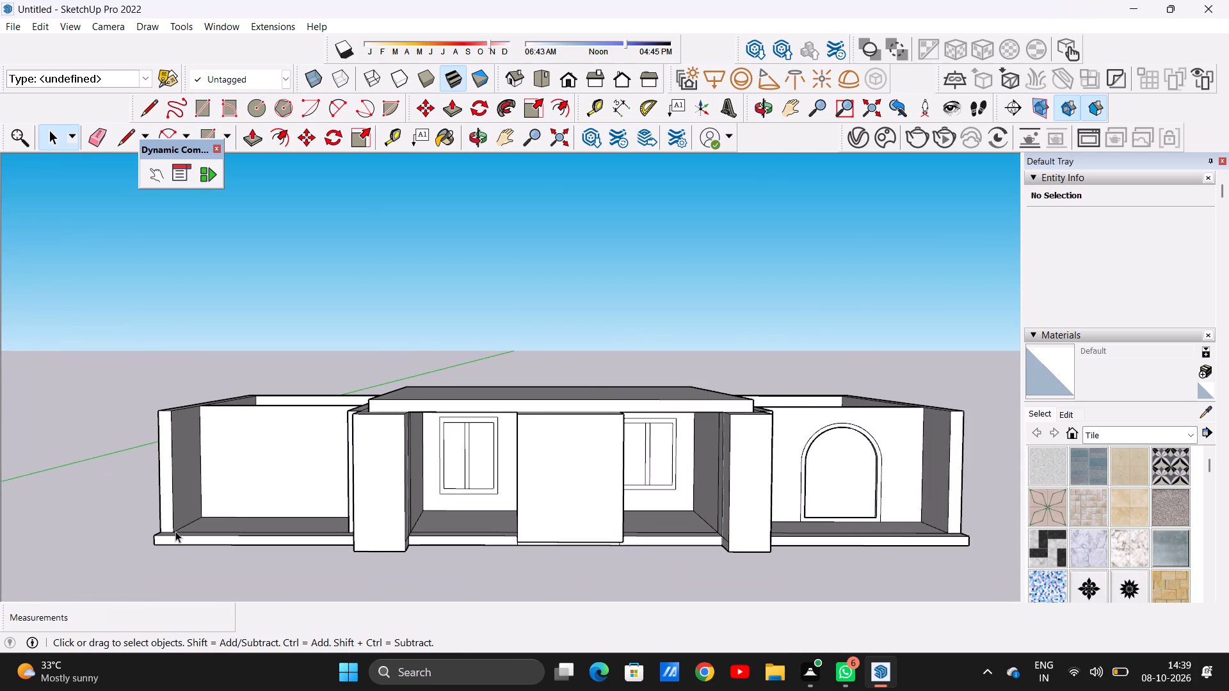
# Undo the left wing's 10' wall extrusions and the two lines drawn across its floor.
pyautogui.hotkey('ctrl', 'z')
pyautogui.hotkey('ctrl', 'z')
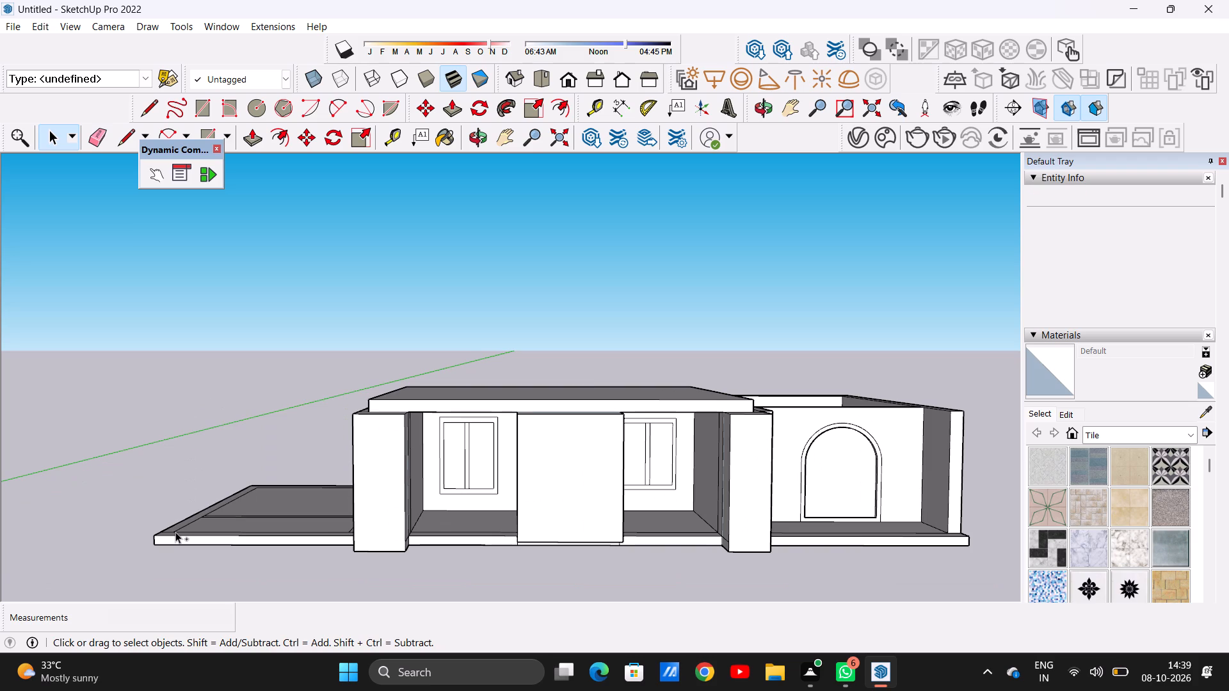
pyautogui.hotkey('ctrl', 'z')
pyautogui.hotkey('ctrl', 'z')
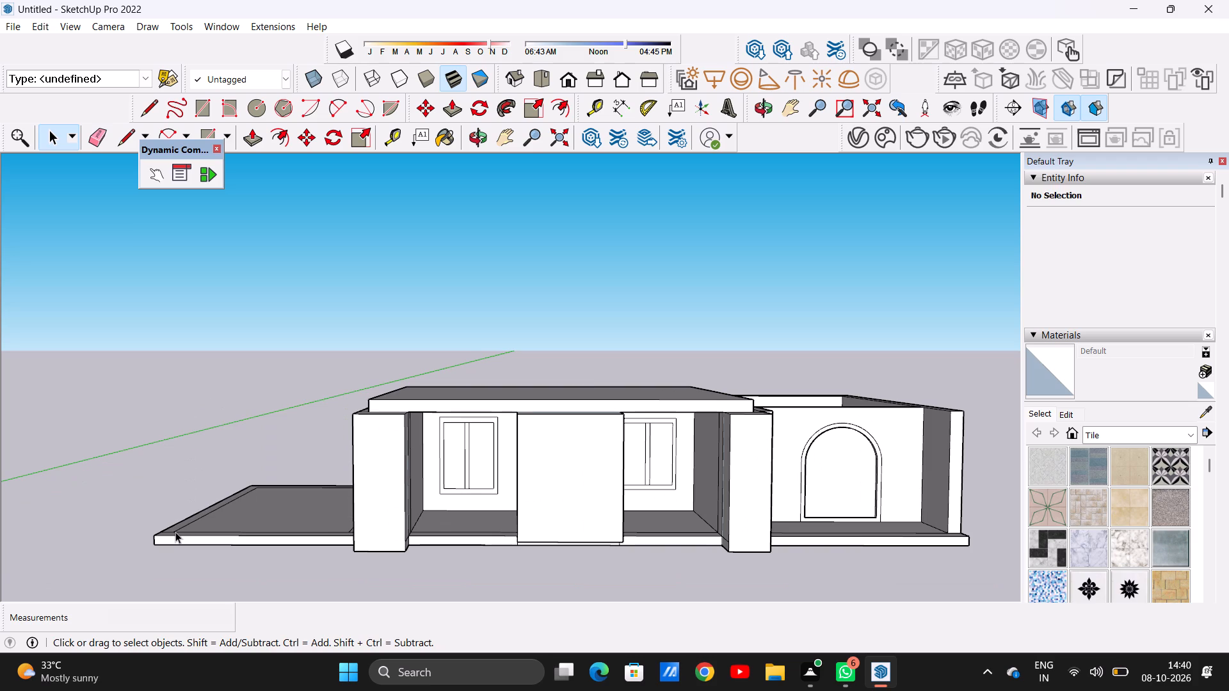
pyautogui.hotkey('ctrl', 'z')
# Undo further edits back through the push of the right wing's inner arched panel, keeping the arch outlines.
pyautogui.scroll(-7, 273, 489)
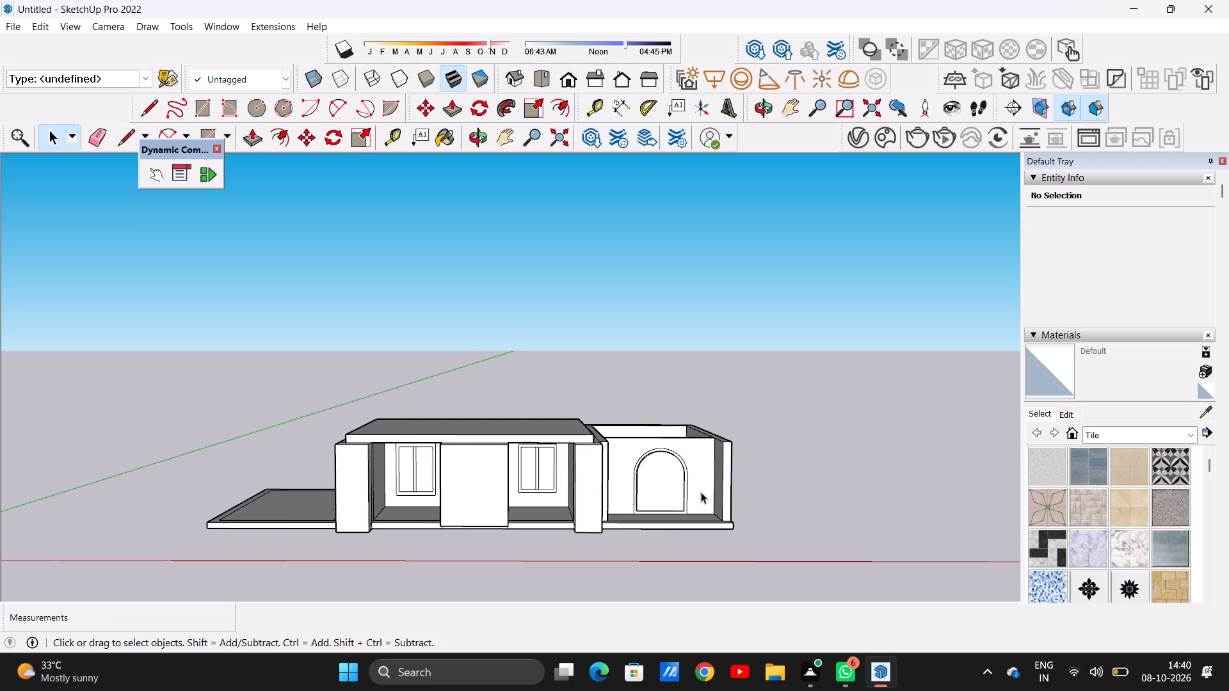
pyautogui.moveTo(689, 500); pyautogui.dragTo(509, 513, button='middle')
pyautogui.scroll(8, 593, 475)
pyautogui.moveTo(616, 475); pyautogui.dragTo(653, 481, button='middle')
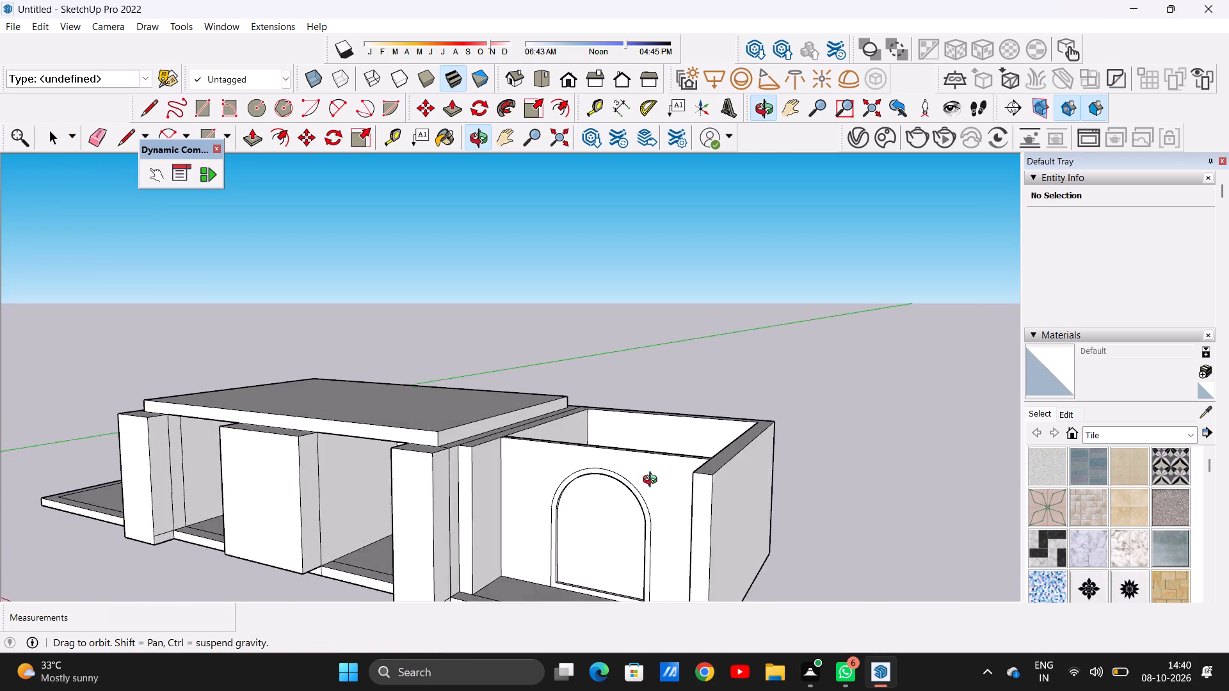
pyautogui.moveTo(653, 481); pyautogui.dragTo(657, 496, button='middle')
pyautogui.scroll(5, 631, 552)
pyautogui.scroll(-4, 631, 552)
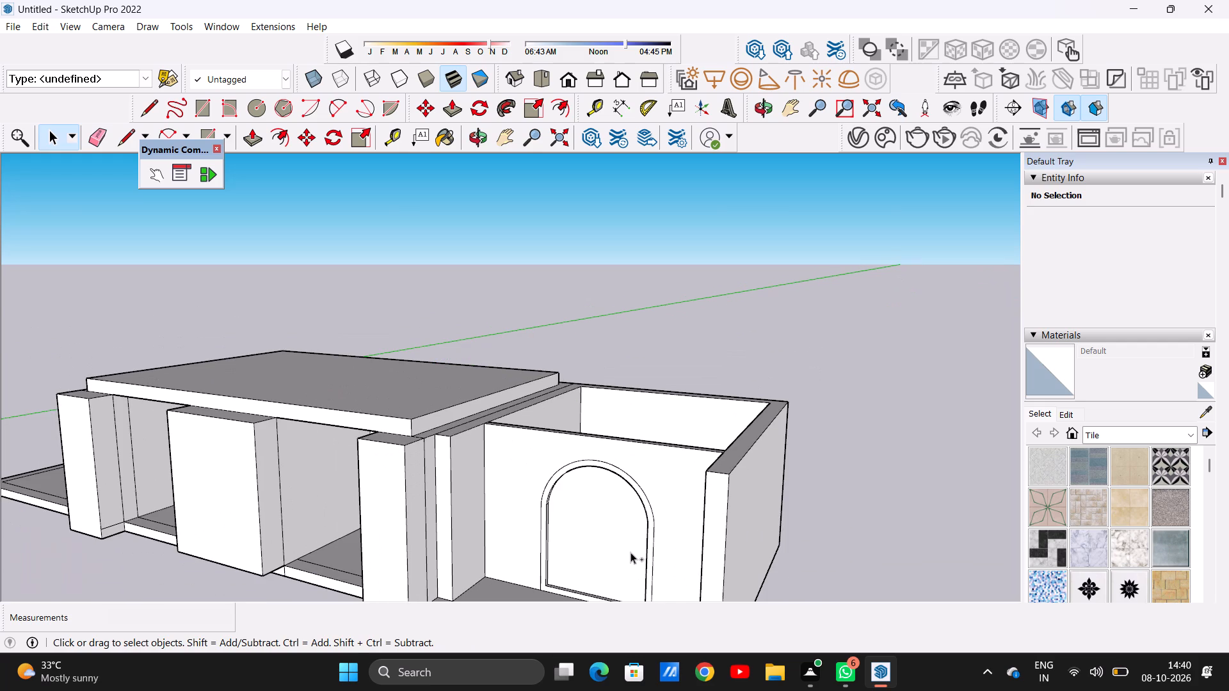
pyautogui.hotkey('ctrl', 'z')
pyautogui.scroll(6, 581, 575)
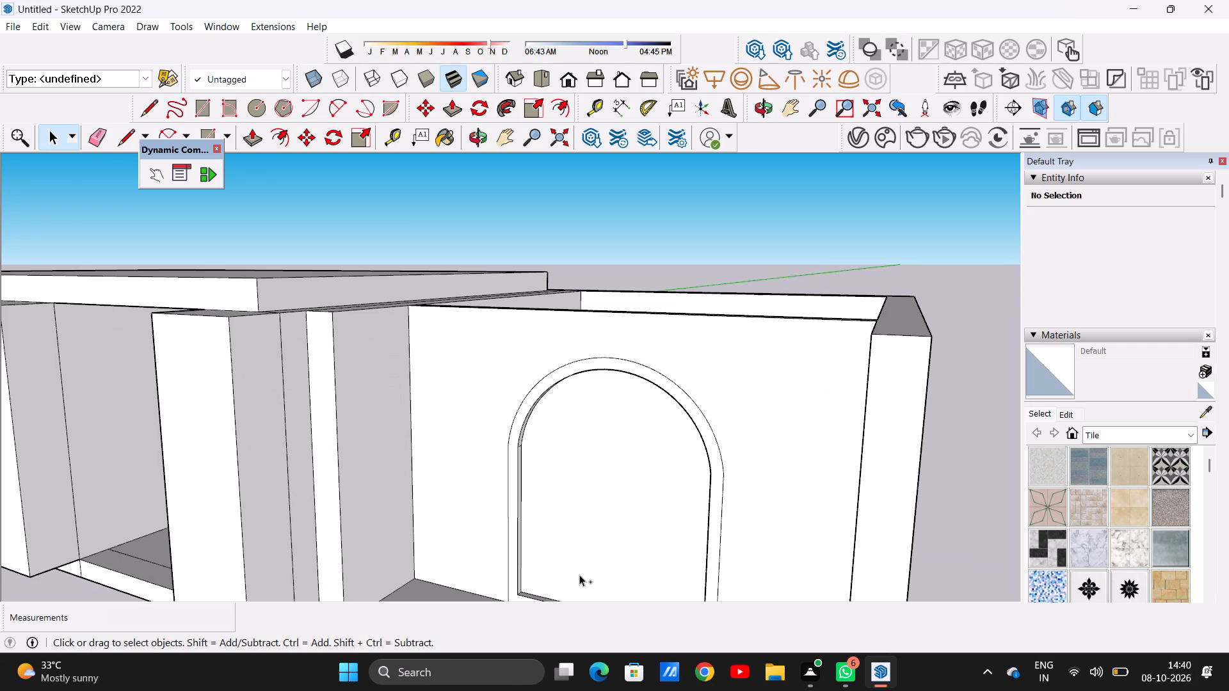
pyautogui.hotkey('ctrl', 'z')
# Push/Pull the right wing's wall face around the arch forward about 3' 9 3/8", flush with the side wall ends.
pyautogui.scroll(-5, 588, 528)
pyautogui.scroll(-2, 629, 461)
pyautogui.scroll(3, 675, 466)
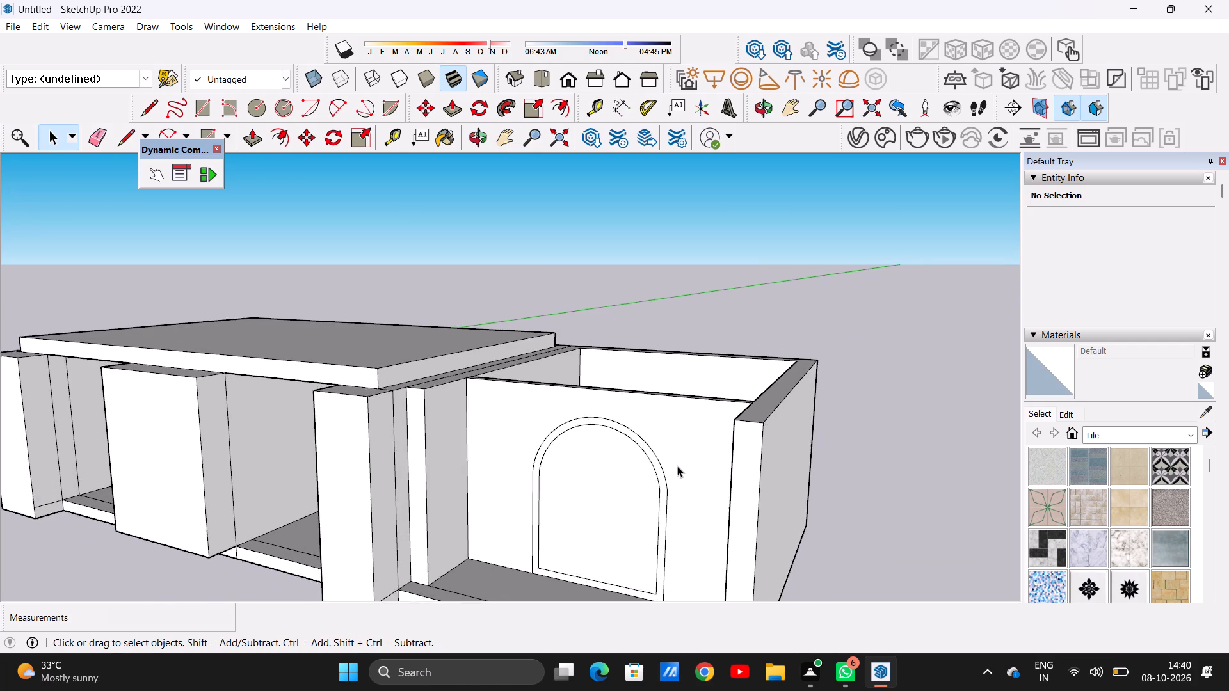
pyautogui.scroll(1, 677, 466)
pyautogui.press('p')
pyautogui.click(709, 424)
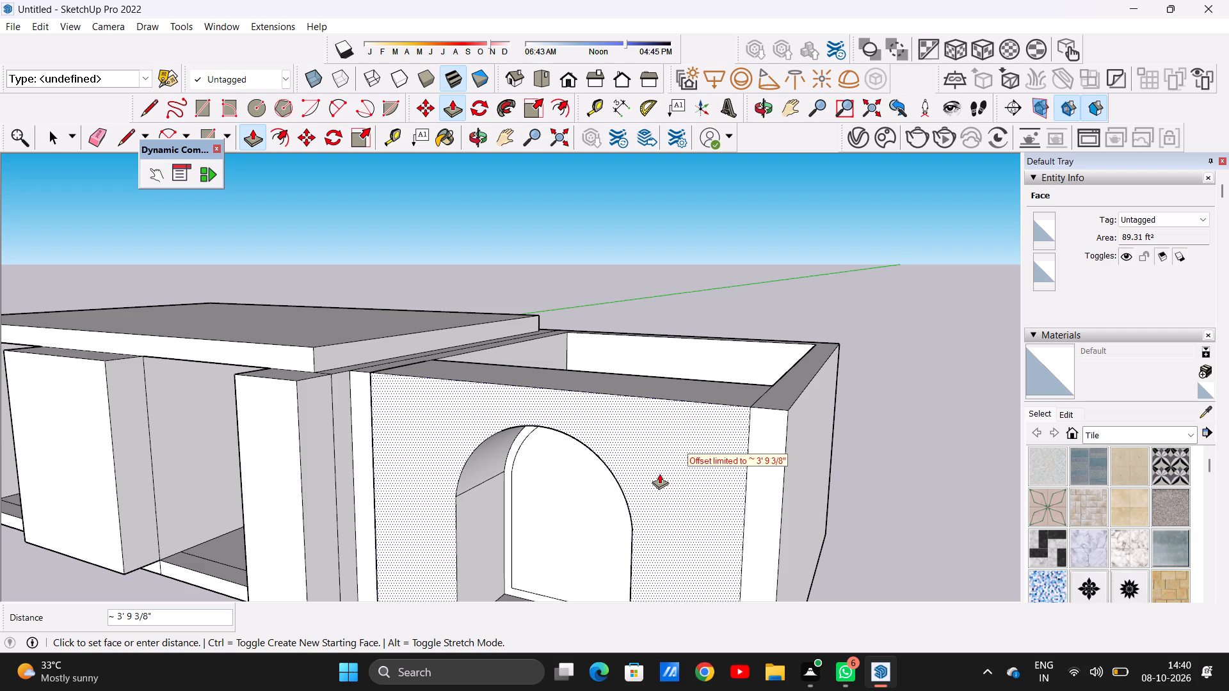
pyautogui.click(659, 473)
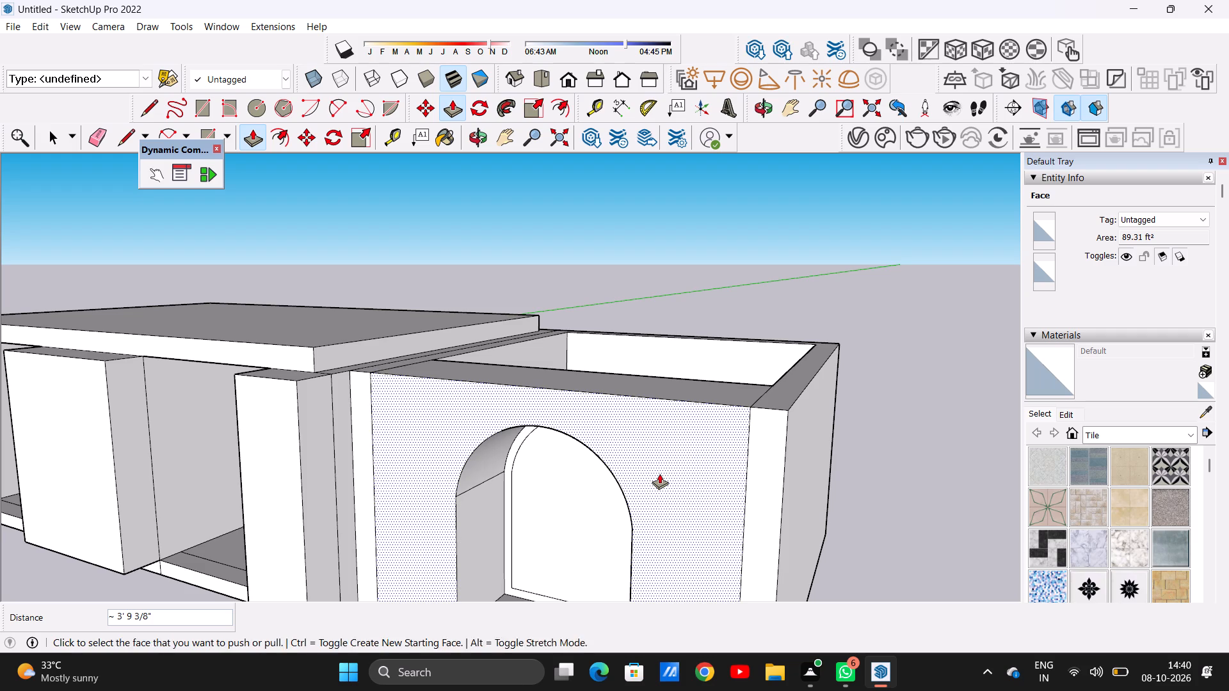
pyautogui.press('space')
# Examine the right wing's deep arched recess and its relation to the rest of the facade from several angles.
pyautogui.scroll(-9, 677, 461)
pyautogui.moveTo(528, 564); pyautogui.dragTo(617, 521, button='middle')
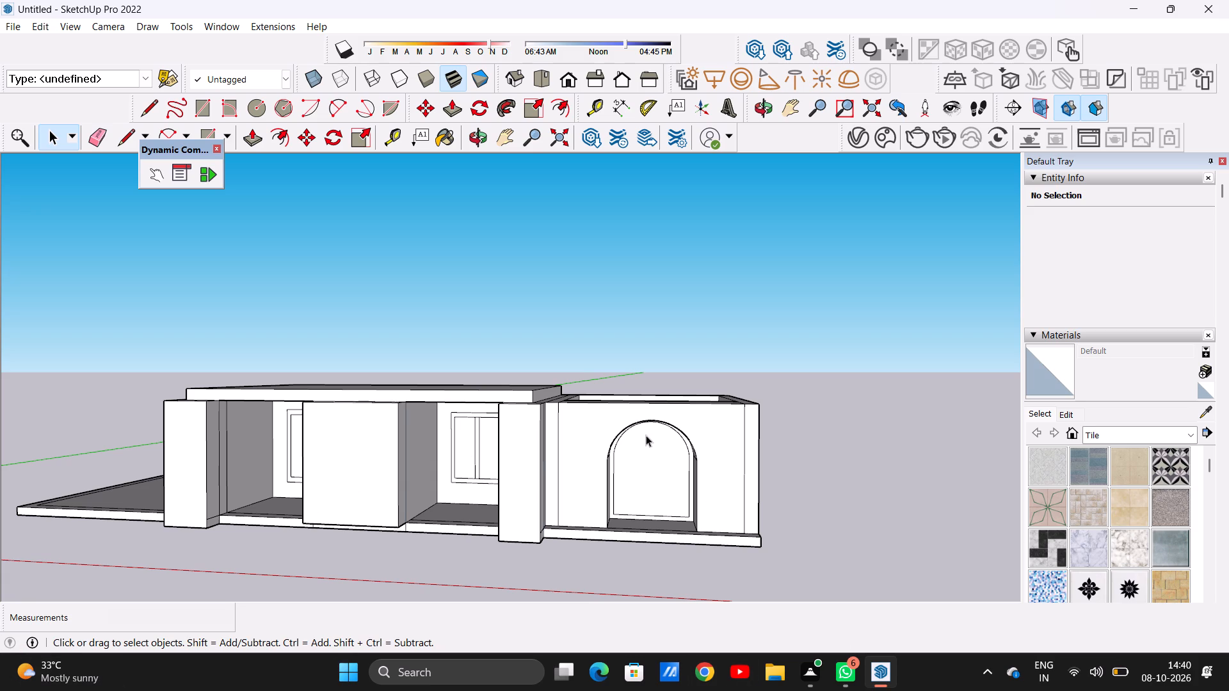
pyautogui.scroll(5, 647, 446)
pyautogui.scroll(-1, 647, 446)
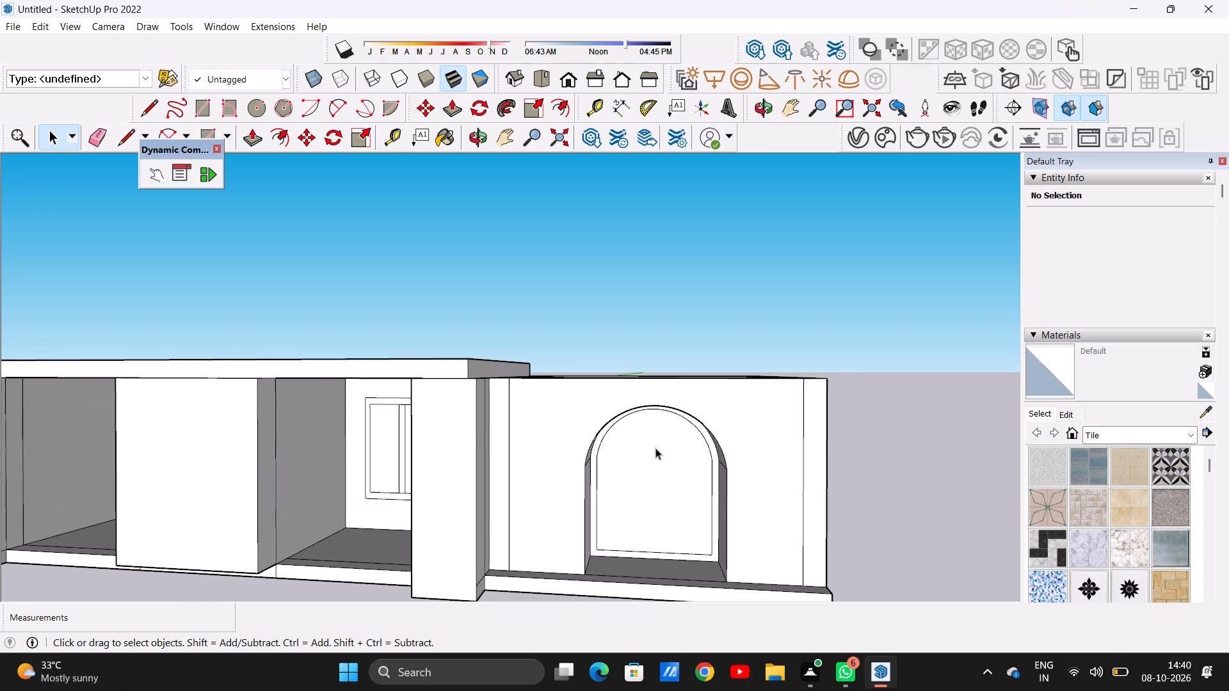
pyautogui.scroll(7, 663, 488)
pyautogui.scroll(-5, 749, 475)
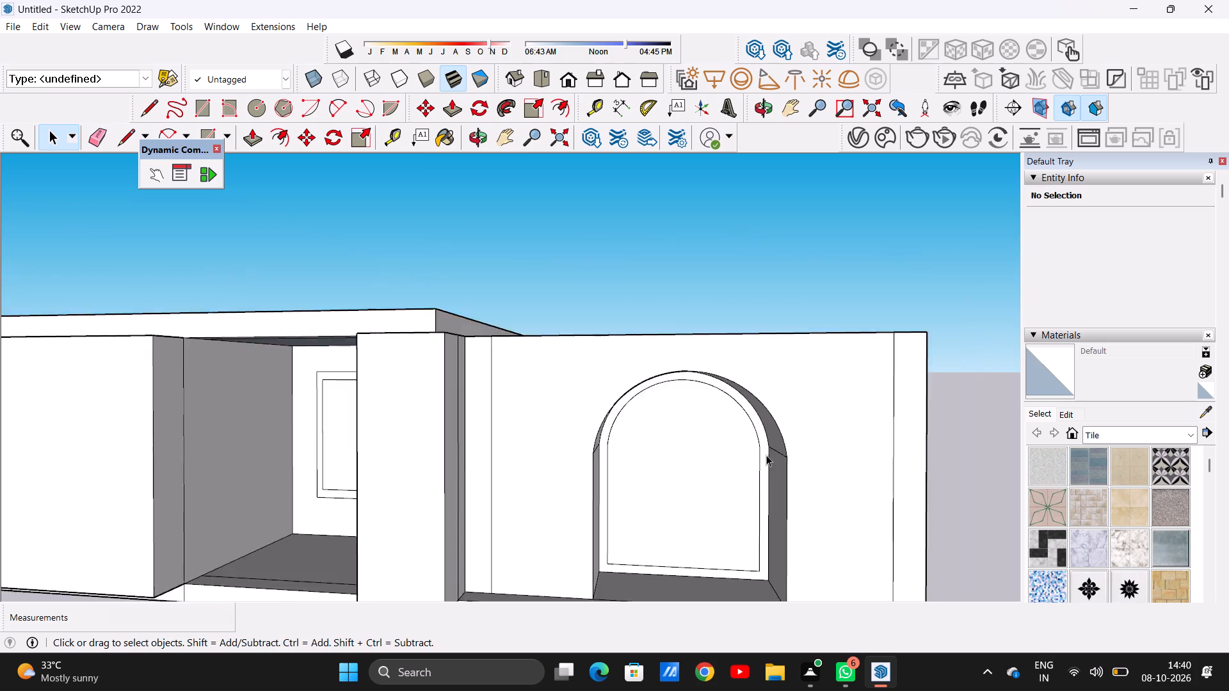
pyautogui.scroll(-12, 766, 455)
pyautogui.scroll(3, 487, 492)
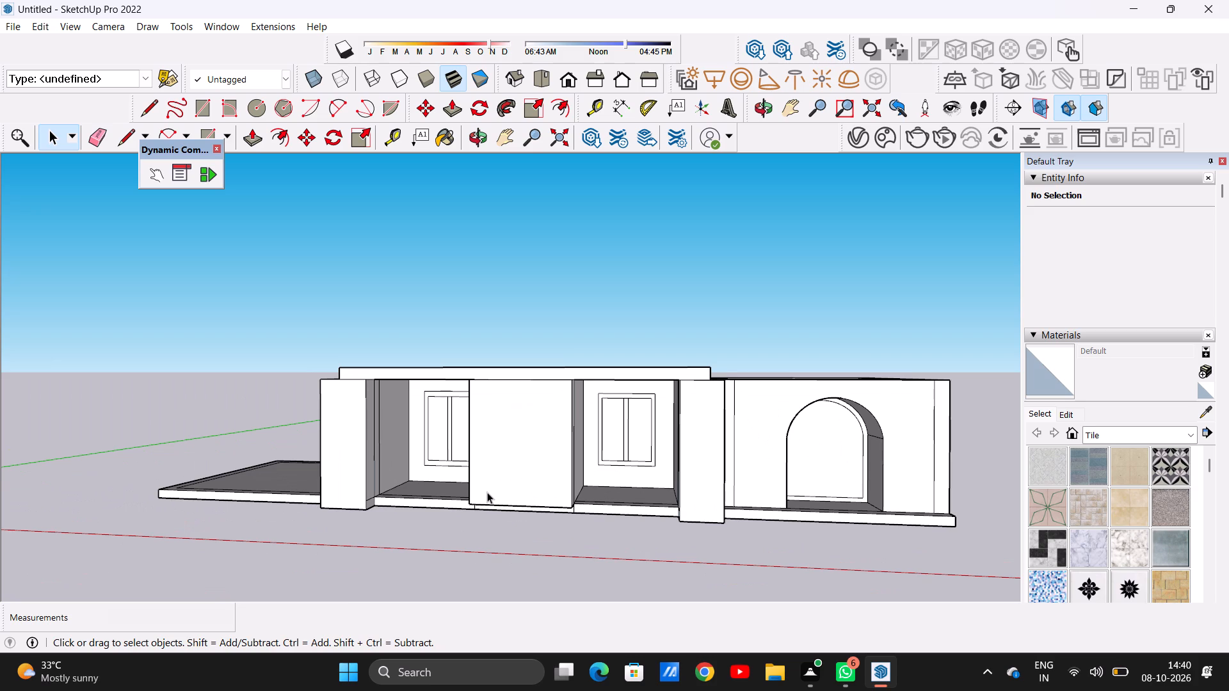
pyautogui.moveTo(912, 484); pyautogui.dragTo(789, 477, button='middle')
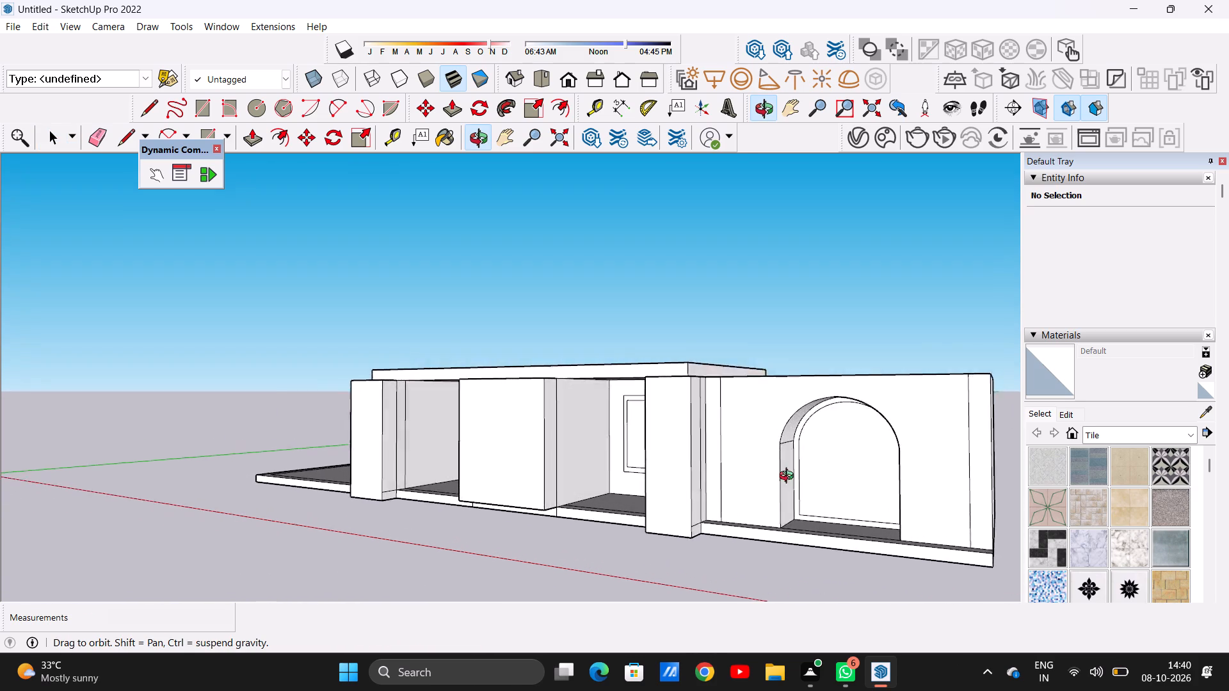
pyautogui.moveTo(789, 477); pyautogui.dragTo(899, 583, button='middle')
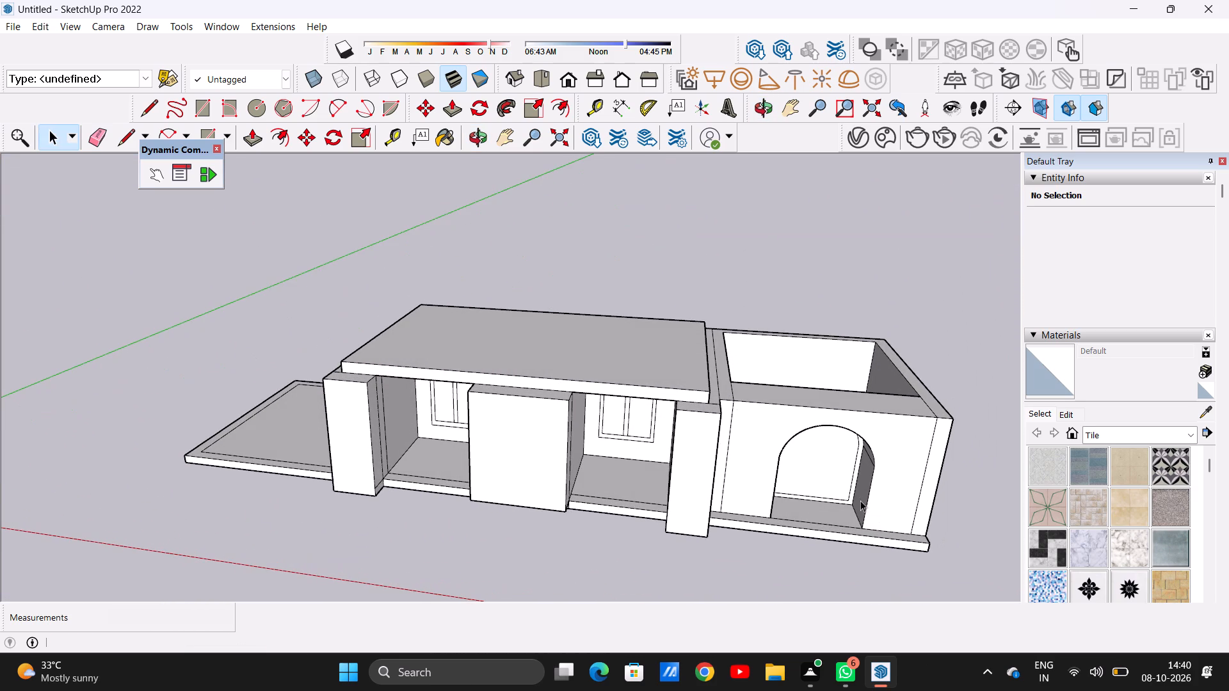
pyautogui.moveTo(849, 527); pyautogui.dragTo(844, 429, button='middle')
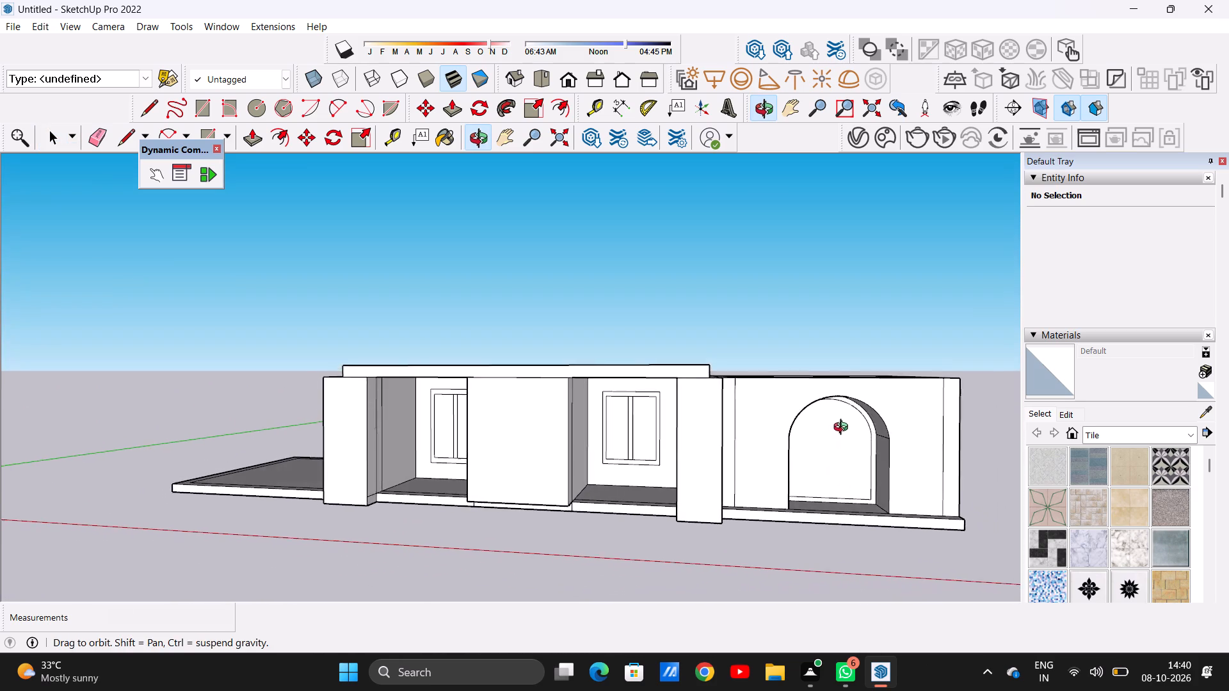
pyautogui.moveTo(844, 429); pyautogui.dragTo(840, 430, button='middle')
pyautogui.scroll(-4, 716, 481)
pyautogui.scroll(6, 818, 477)
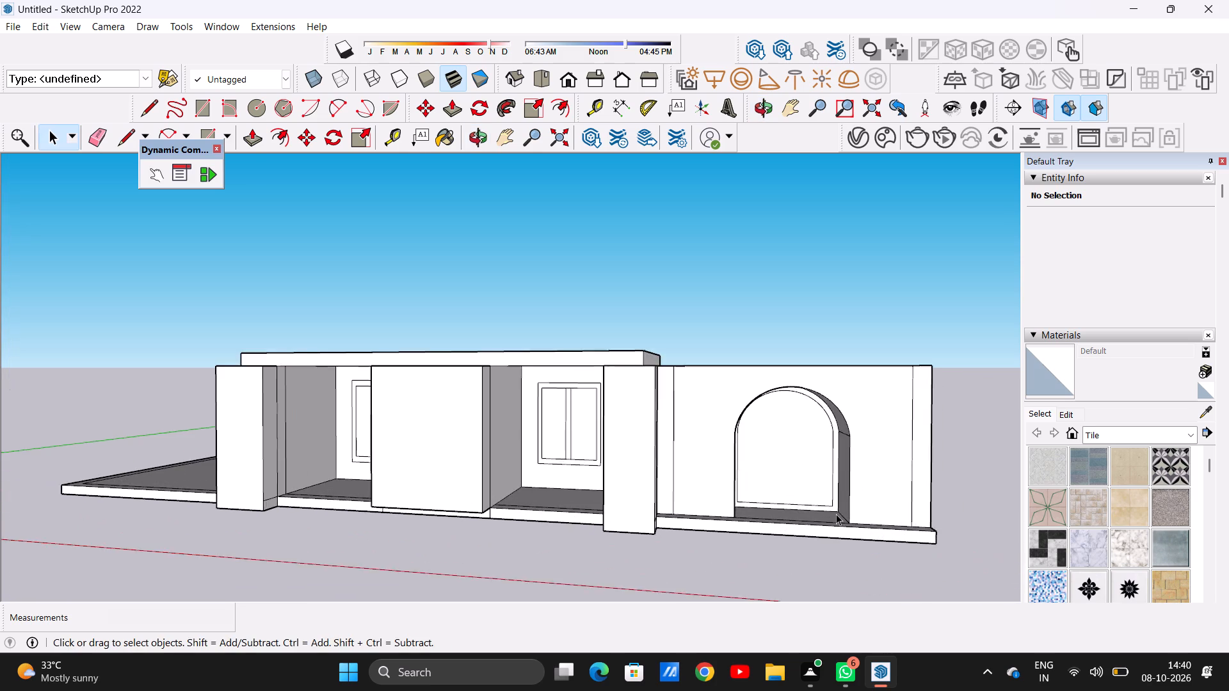
pyautogui.scroll(3, 836, 514)
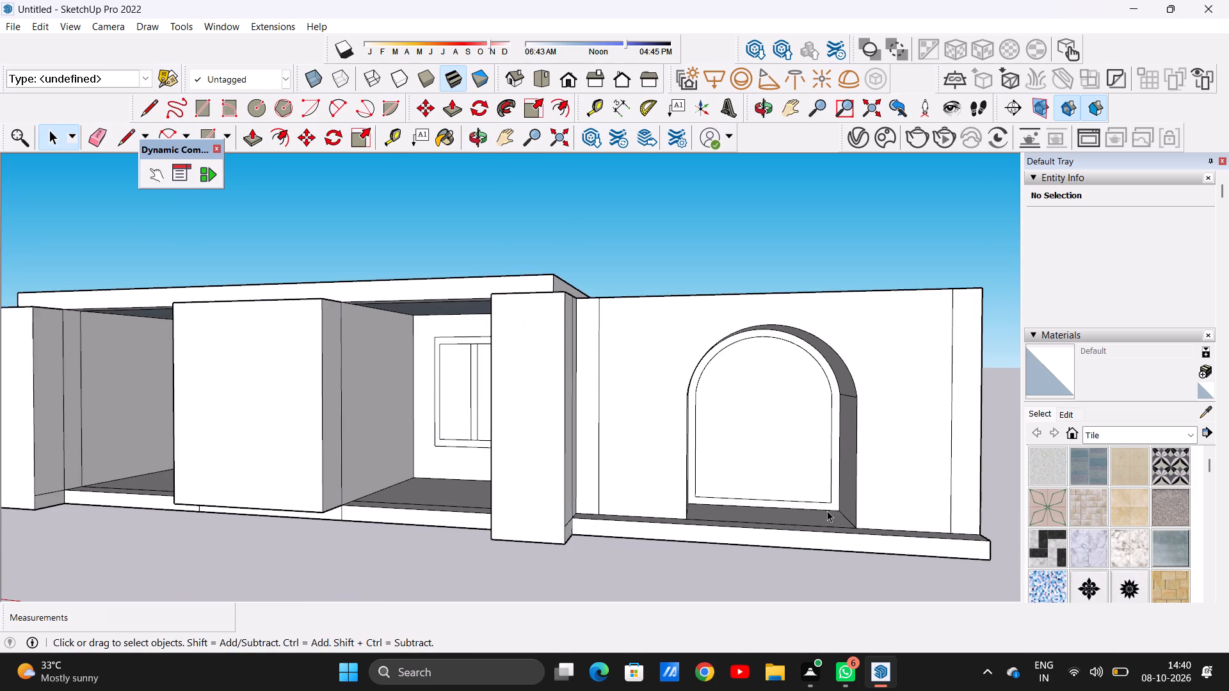
# Draw a 6' 11 7/16" by 5' 6 3/8" rectangle across the right wing's arch opening, from its base corner to the opposite springing point.
pyautogui.press('r')
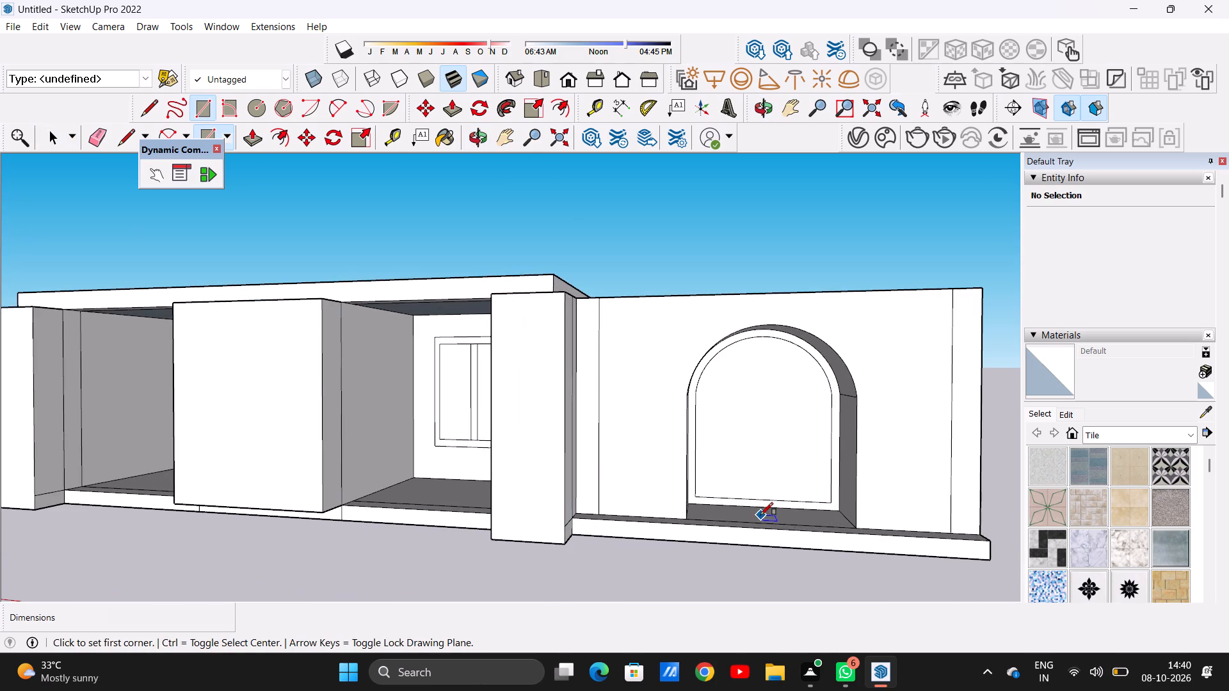
pyautogui.moveTo(762, 542); pyautogui.dragTo(757, 602, button='middle')
pyautogui.scroll(9, 682, 512)
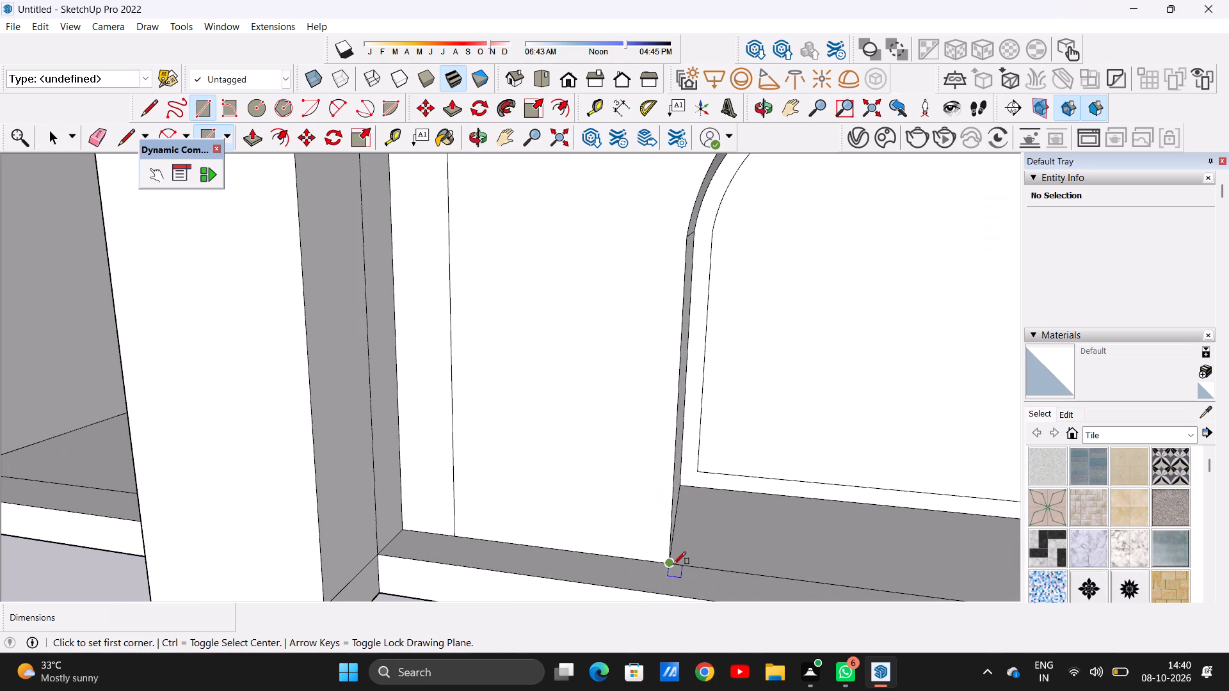
pyautogui.click(673, 564)
pyautogui.scroll(-9, 742, 561)
pyautogui.click(908, 584)
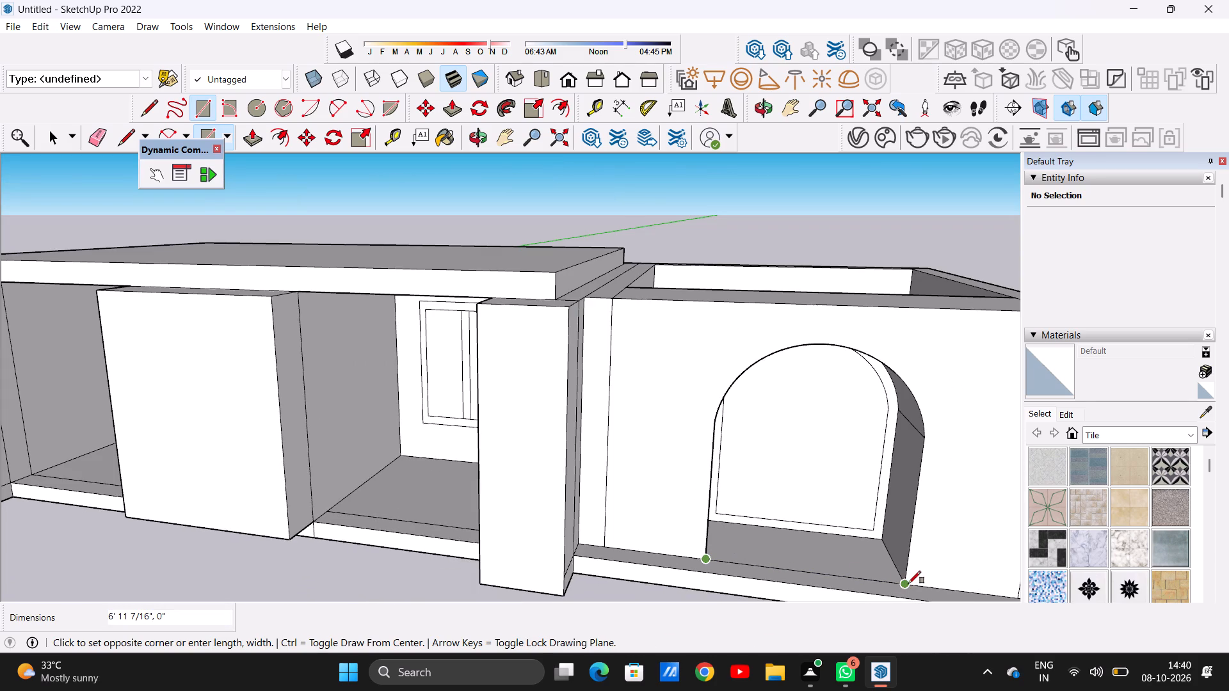
pyautogui.click(926, 438)
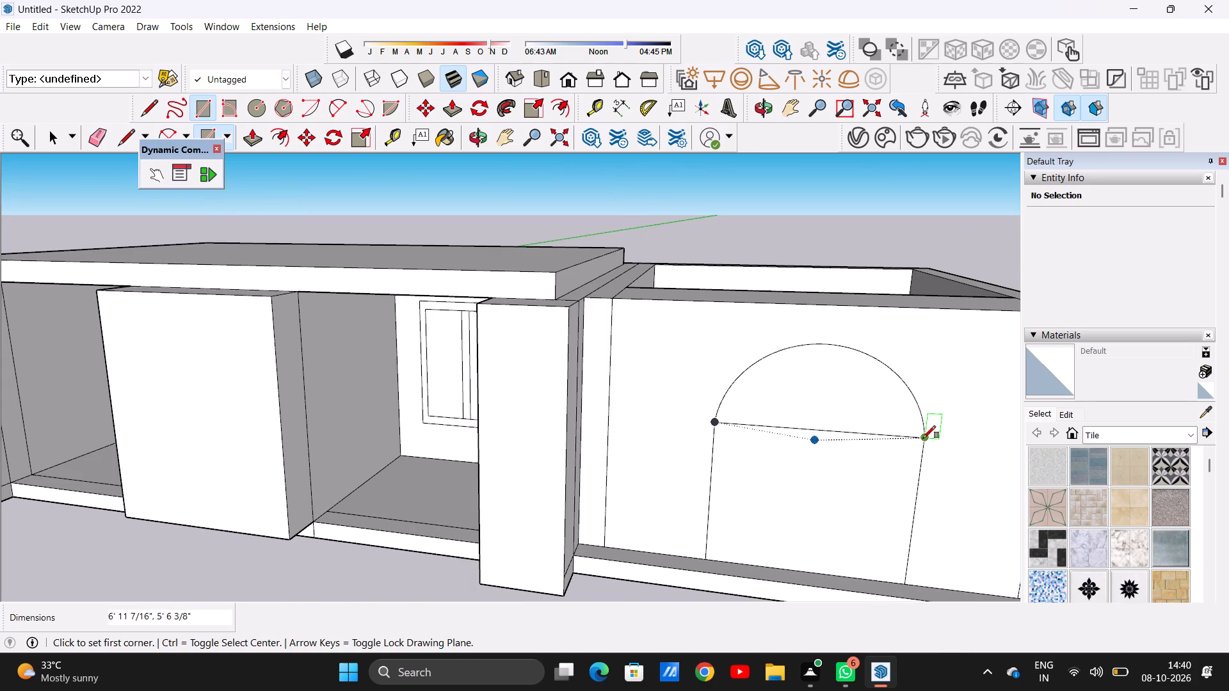
pyautogui.press('space')
pyautogui.scroll(-5, 698, 534)
pyautogui.moveTo(723, 543); pyautogui.dragTo(791, 477, button='middle')
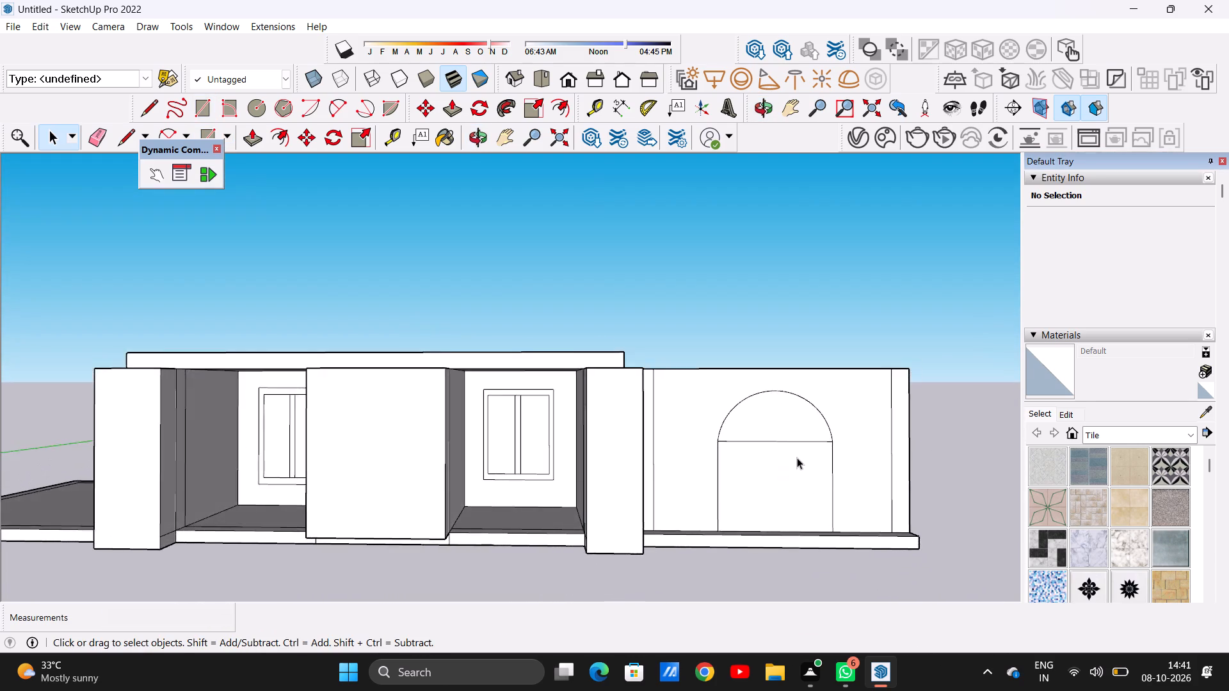
# Erase the horizontal line between the springing points of the right wing's arch to merge it into one panel.
pyautogui.scroll(2, 797, 457)
pyautogui.scroll(-1, 798, 456)
pyautogui.scroll(7, 798, 456)
pyautogui.press('e')
pyautogui.moveTo(764, 411); pyautogui.dragTo(764, 434)
pyautogui.scroll(-2, 741, 524)
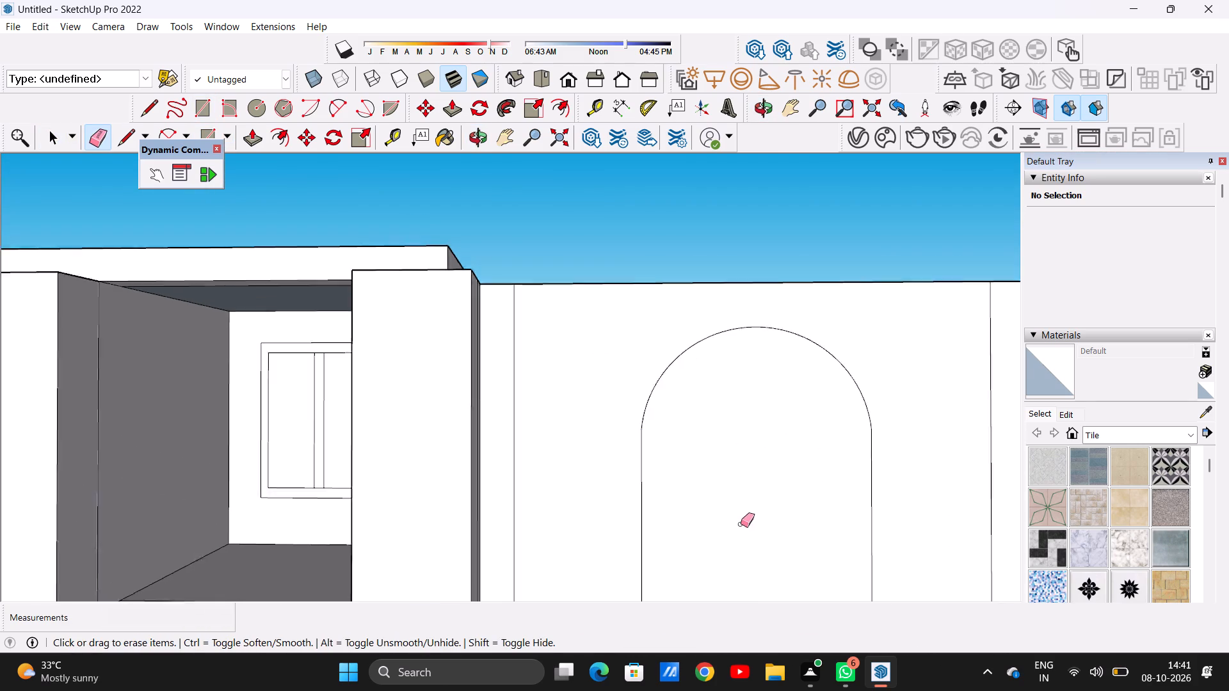
pyautogui.scroll(-3, 741, 524)
pyautogui.moveTo(735, 493); pyautogui.dragTo(735, 544, button='middle')
pyautogui.scroll(-4, 716, 463)
pyautogui.scroll(5, 778, 500)
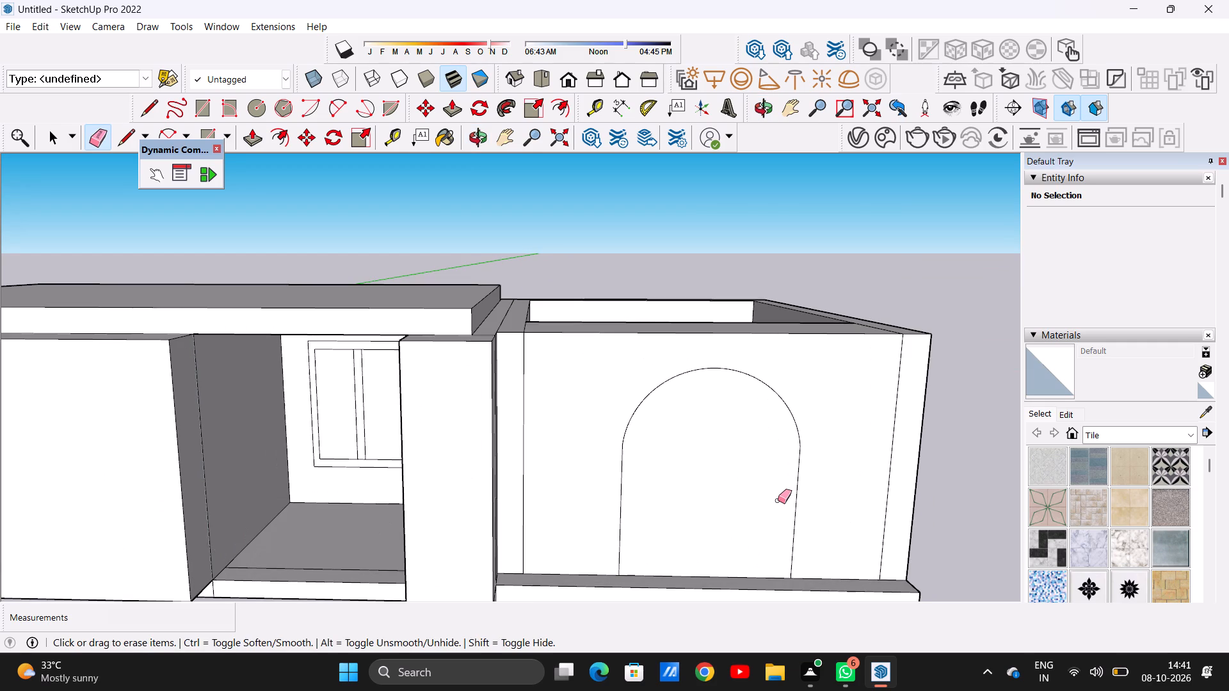
# Offset the right wing's arched panel outline inward to form a narrow frame around the arch.
pyautogui.write('of')
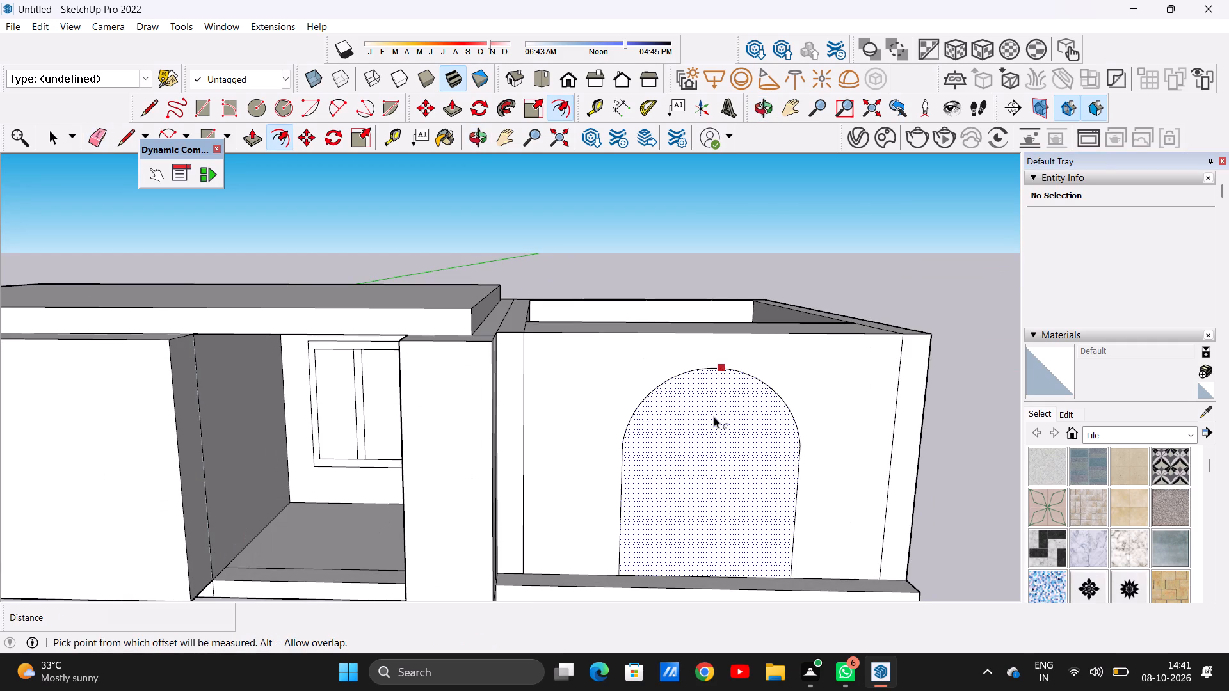
pyautogui.click(714, 417)
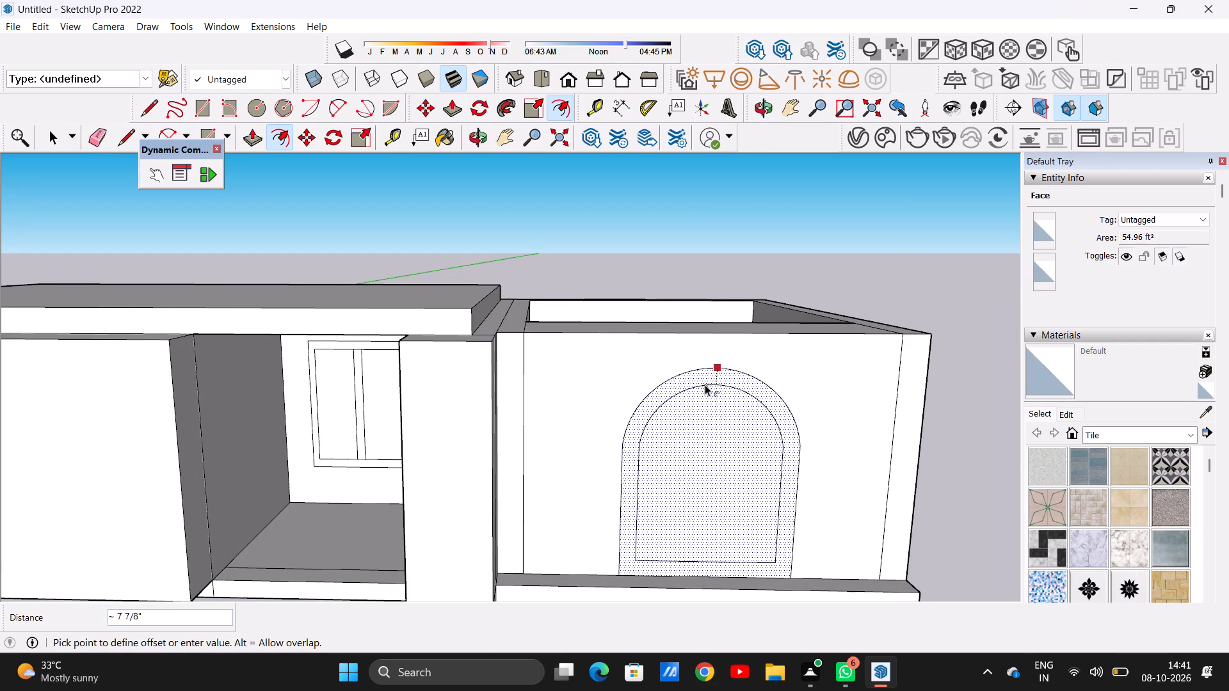
pyautogui.click(705, 380)
pyautogui.press('space')
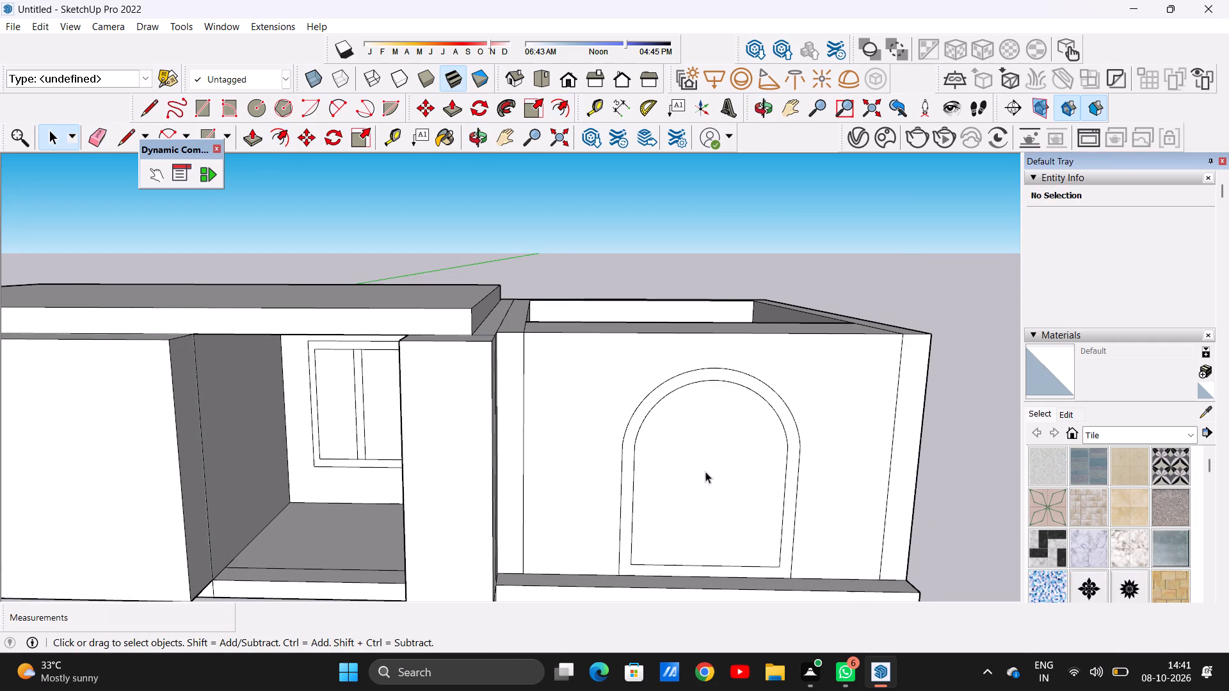
# Draw a line about 14' 5 1/8" long across the left wing's inner floor, parallel to its front edge.
pyautogui.scroll(-16, 730, 498)
pyautogui.scroll(6, 793, 495)
pyautogui.scroll(-2, 799, 491)
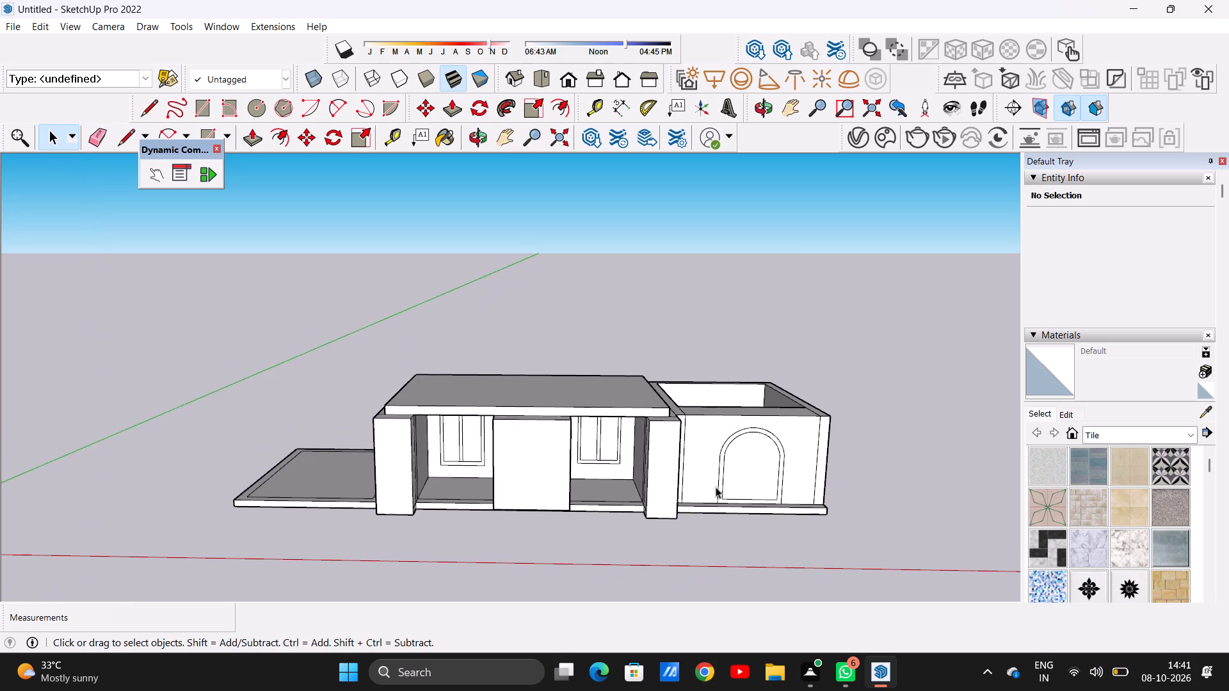
pyautogui.moveTo(354, 468); pyautogui.dragTo(589, 498, button='middle')
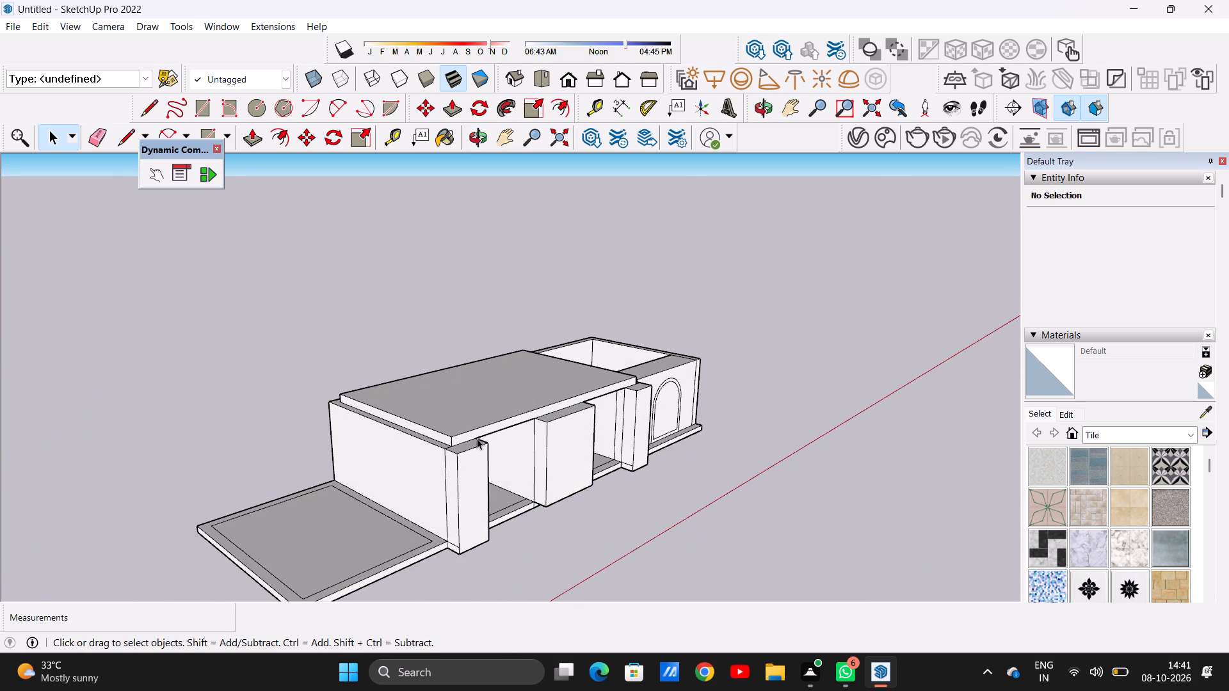
pyautogui.scroll(-3, 477, 431)
pyautogui.moveTo(652, 362); pyautogui.dragTo(613, 409, button='middle')
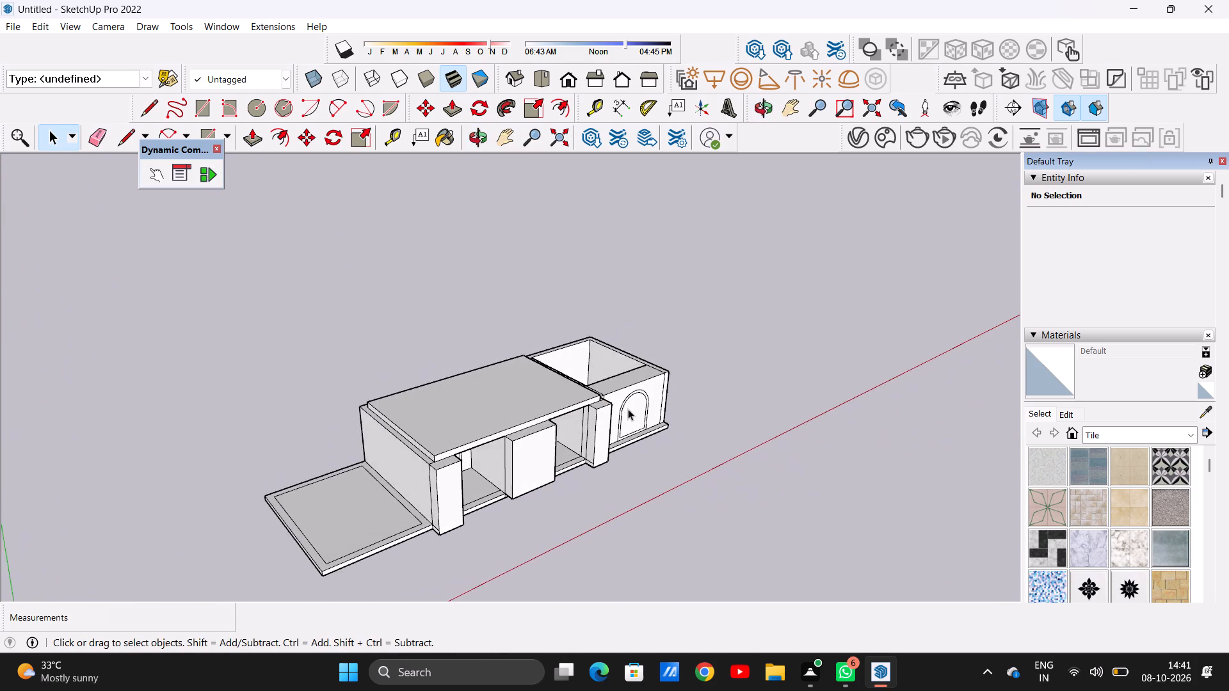
pyautogui.scroll(-4, 658, 401)
pyautogui.moveTo(481, 459); pyautogui.dragTo(468, 516, button='middle')
pyautogui.scroll(7, 465, 502)
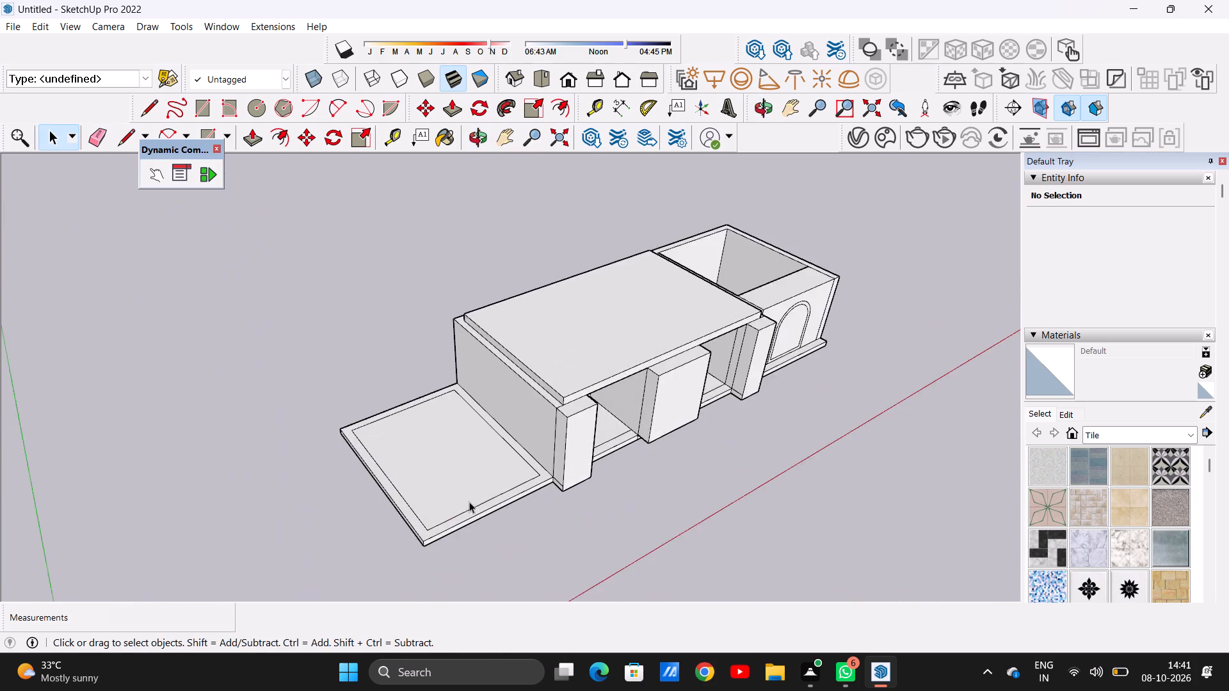
pyautogui.scroll(2, 469, 502)
pyautogui.scroll(-1, 469, 502)
pyautogui.scroll(7, 469, 502)
pyautogui.press('l')
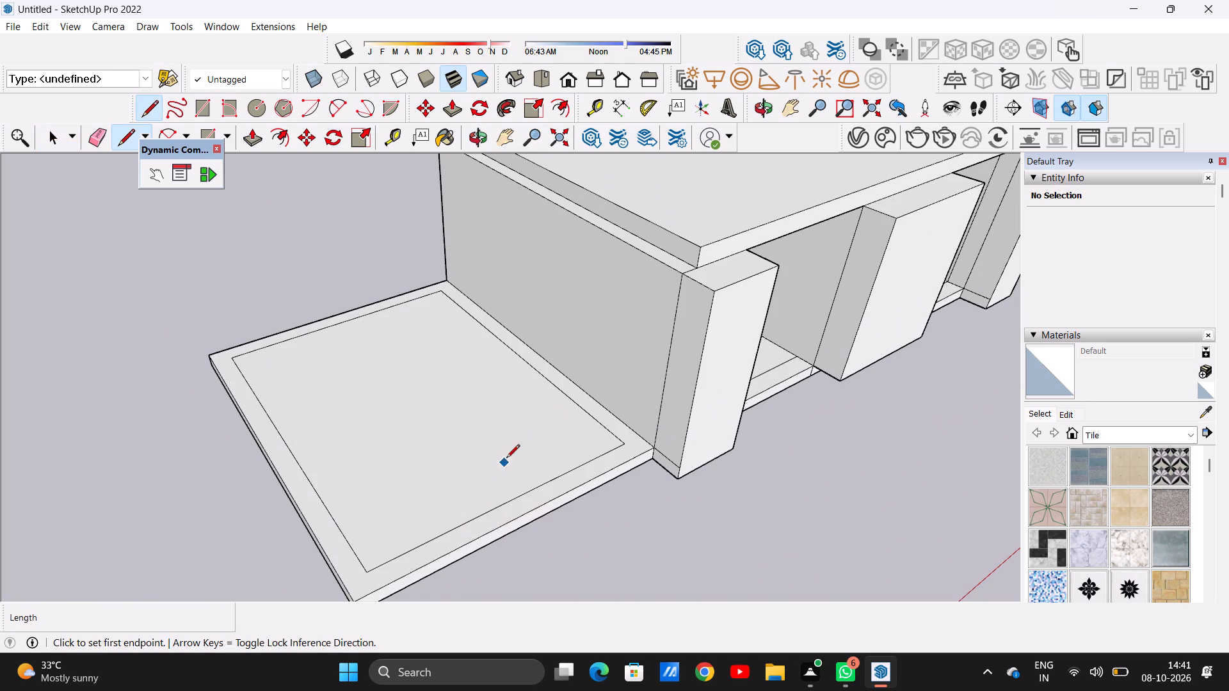
pyautogui.scroll(3, 549, 428)
pyautogui.click(582, 392)
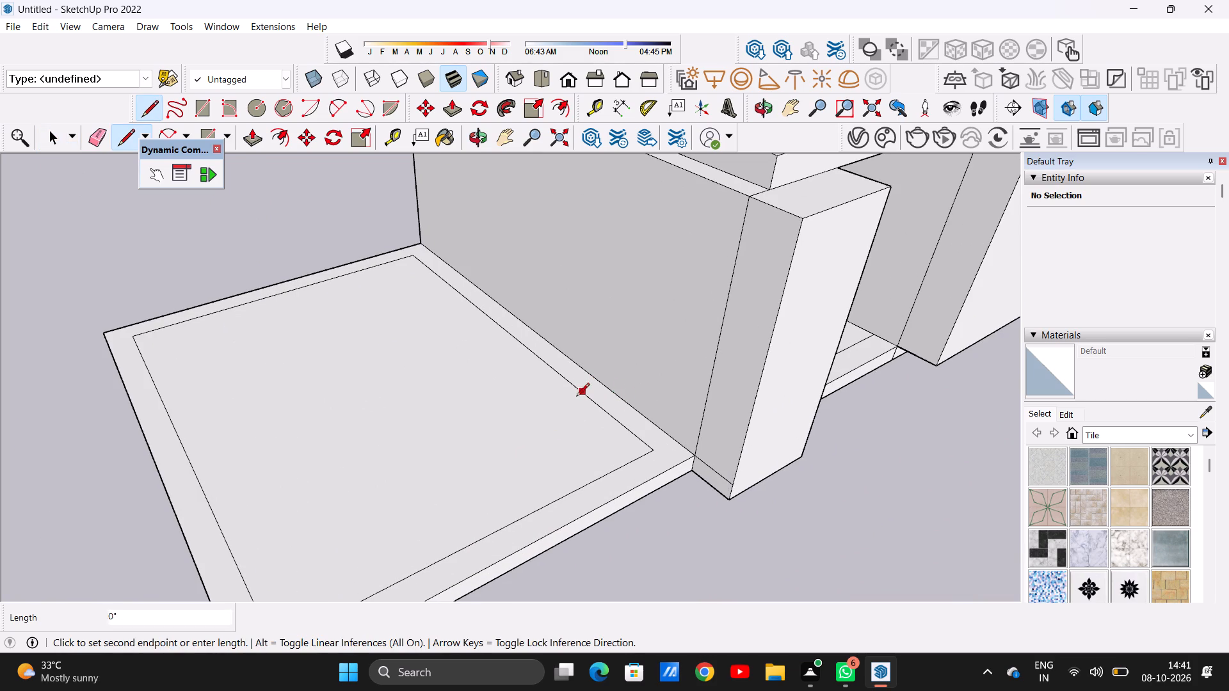
pyautogui.scroll(-4, 367, 463)
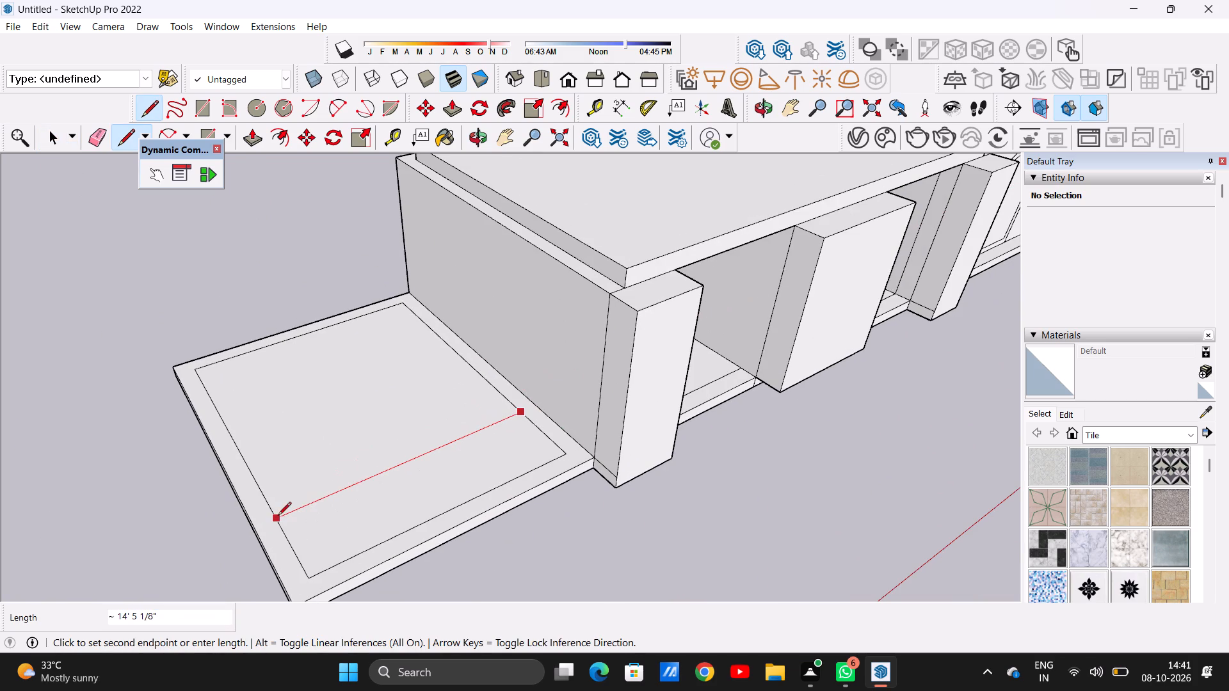
pyautogui.click(277, 512)
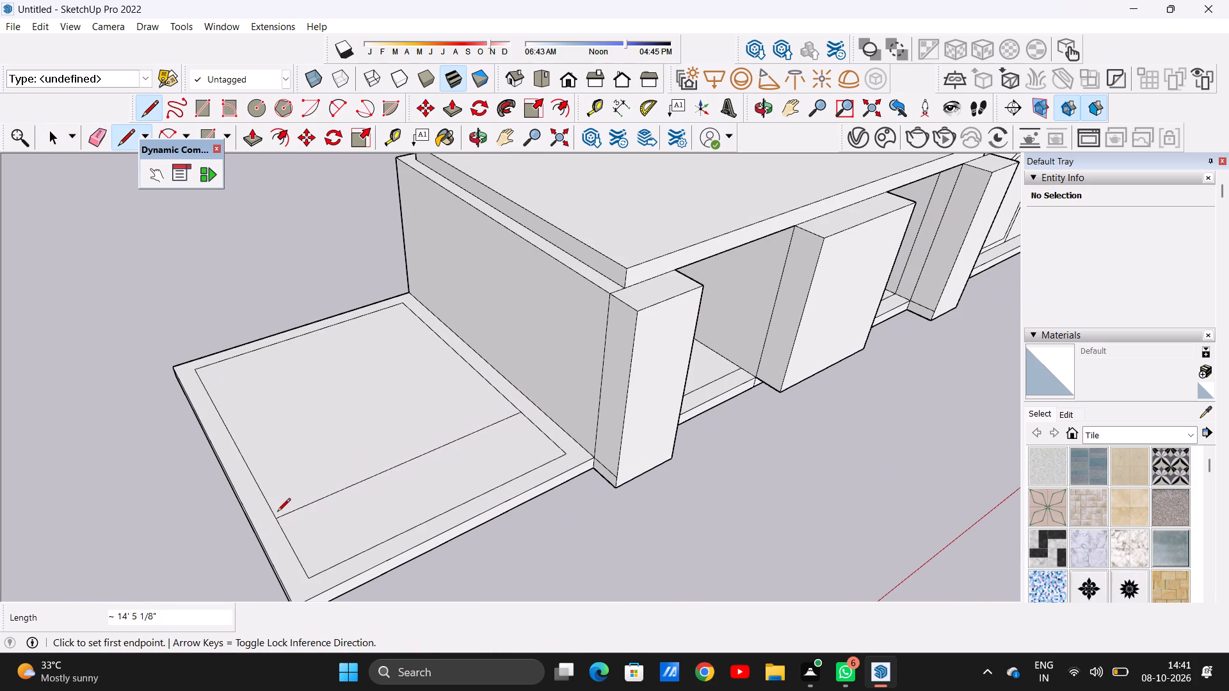
pyautogui.press('space')
# Extend the left wing's front inner outline at both corners with short lines to the slab's outer edge and the adjoining wall.
pyautogui.scroll(-3, 432, 501)
pyautogui.scroll(3, 476, 495)
pyautogui.scroll(1, 335, 568)
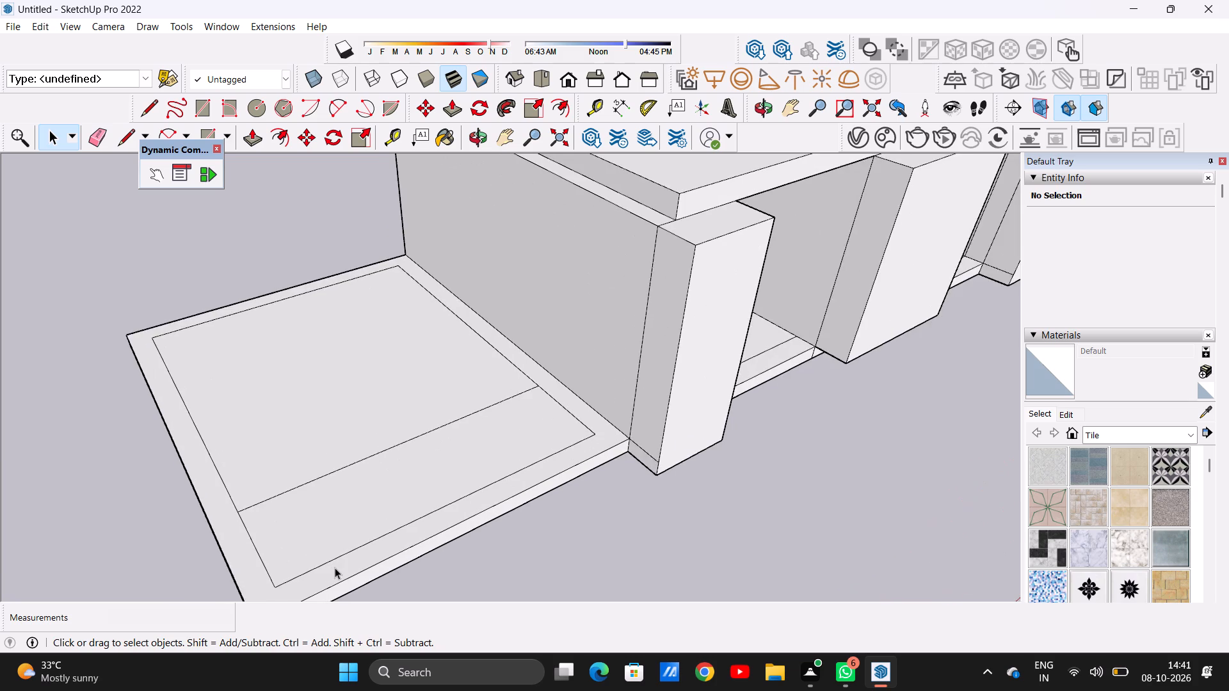
pyautogui.scroll(1, 335, 568)
pyautogui.scroll(-3, 374, 536)
pyautogui.press('l')
pyautogui.scroll(-3, 415, 497)
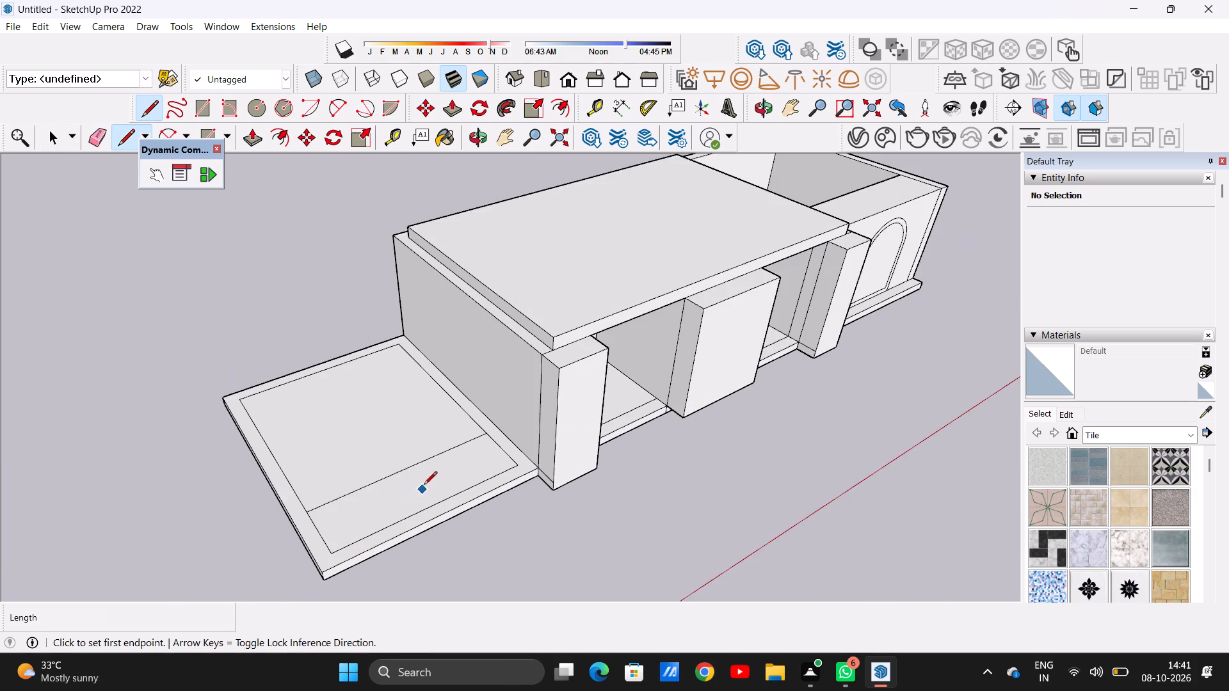
pyautogui.scroll(7, 351, 558)
pyautogui.click(317, 546)
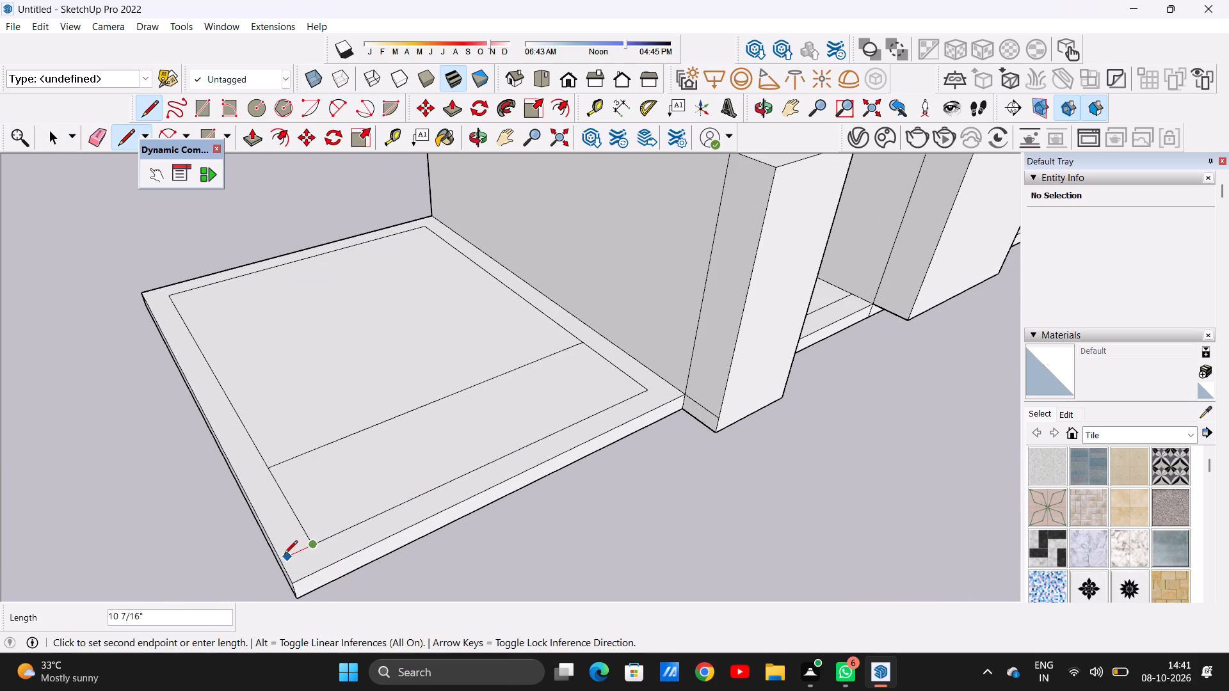
pyautogui.click(278, 556)
pyautogui.scroll(5, 656, 380)
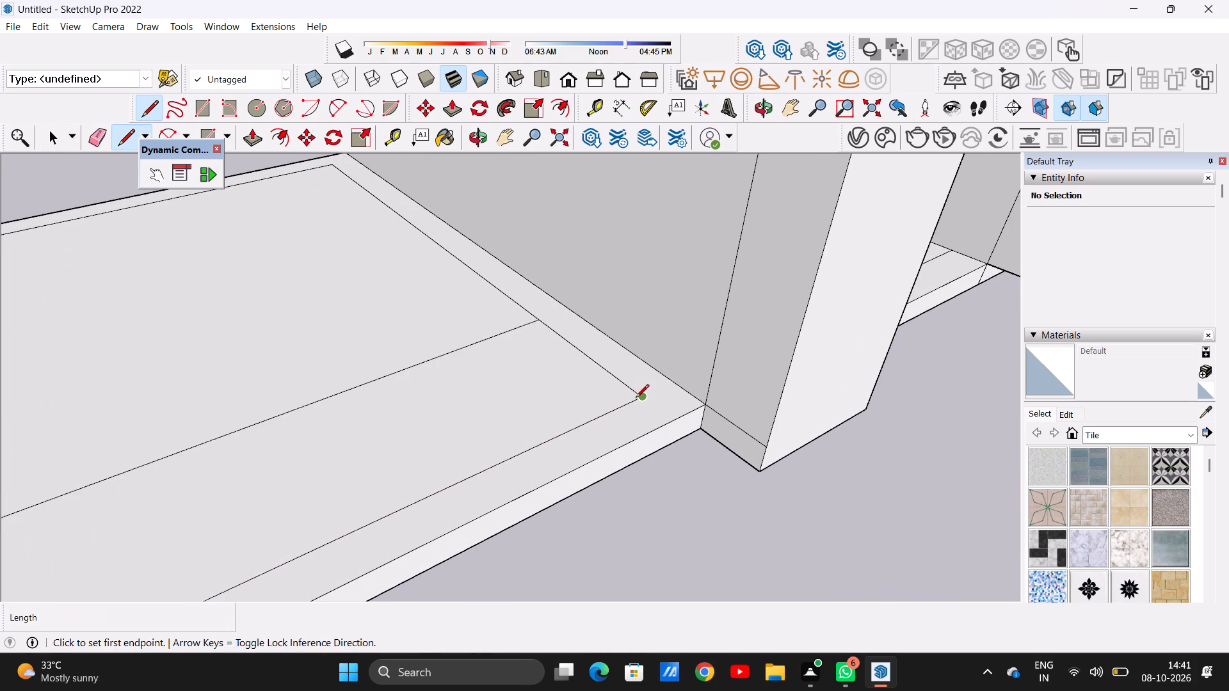
pyautogui.click(636, 399)
pyautogui.click(673, 377)
pyautogui.press('space')
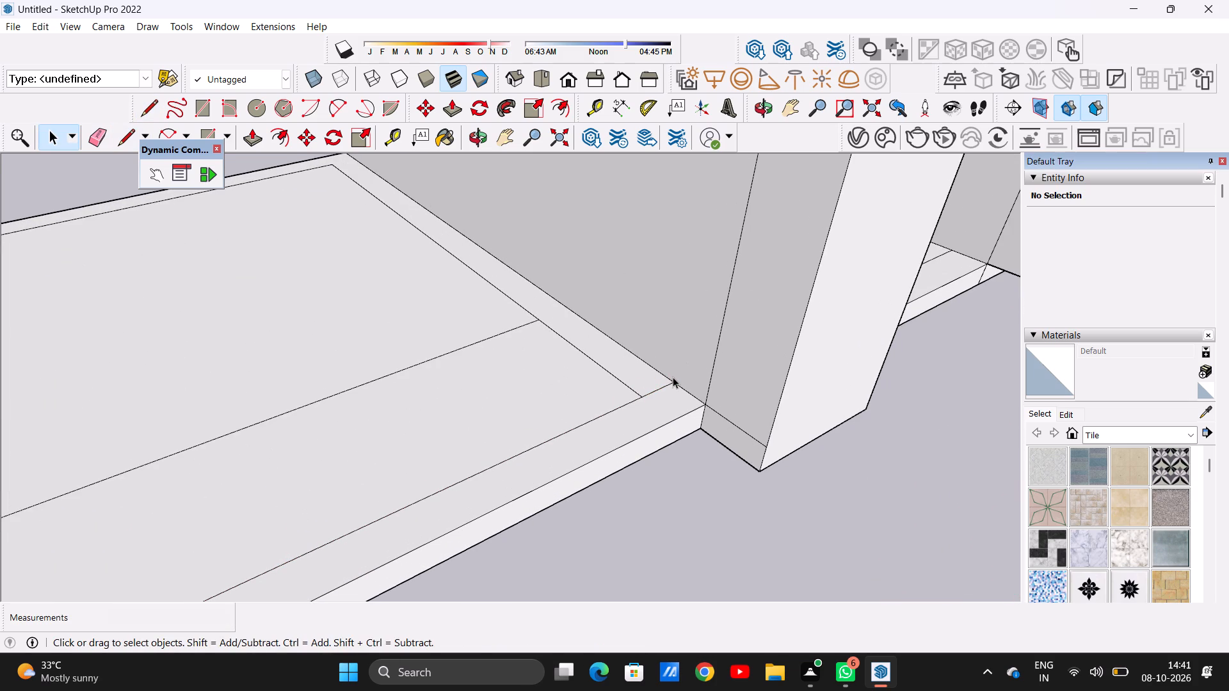
# Push/Pull the left wing's U-shaped border strip up 10' to form its back and side walls.
pyautogui.write('p')
pyautogui.scroll(-3, 669, 388)
pyautogui.scroll(4, 648, 344)
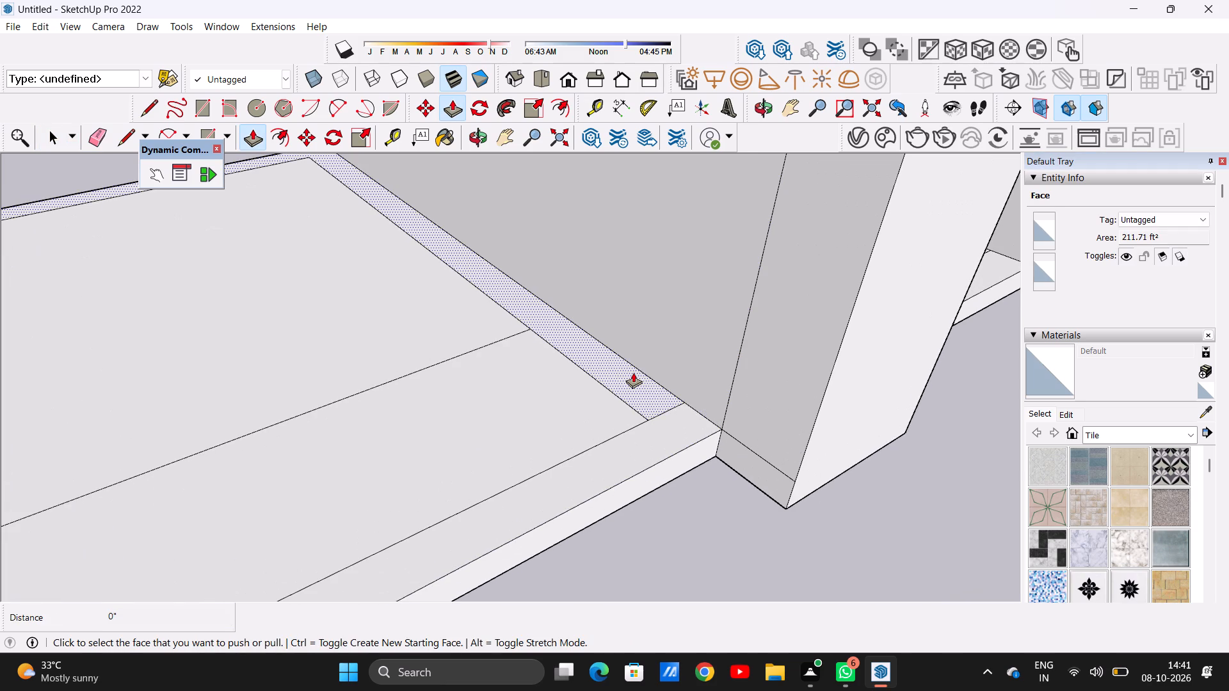
pyautogui.click(633, 372)
pyautogui.scroll(-15, 632, 315)
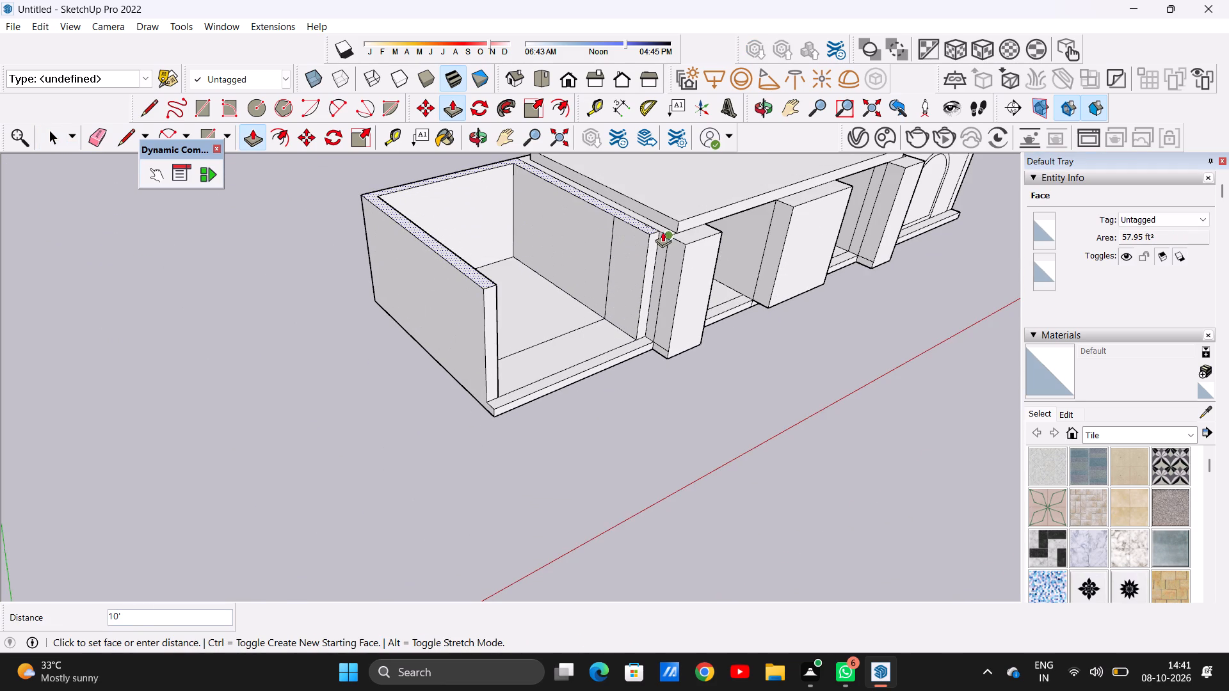
pyautogui.write("10'")
pyautogui.press('Return')
pyautogui.press('space')
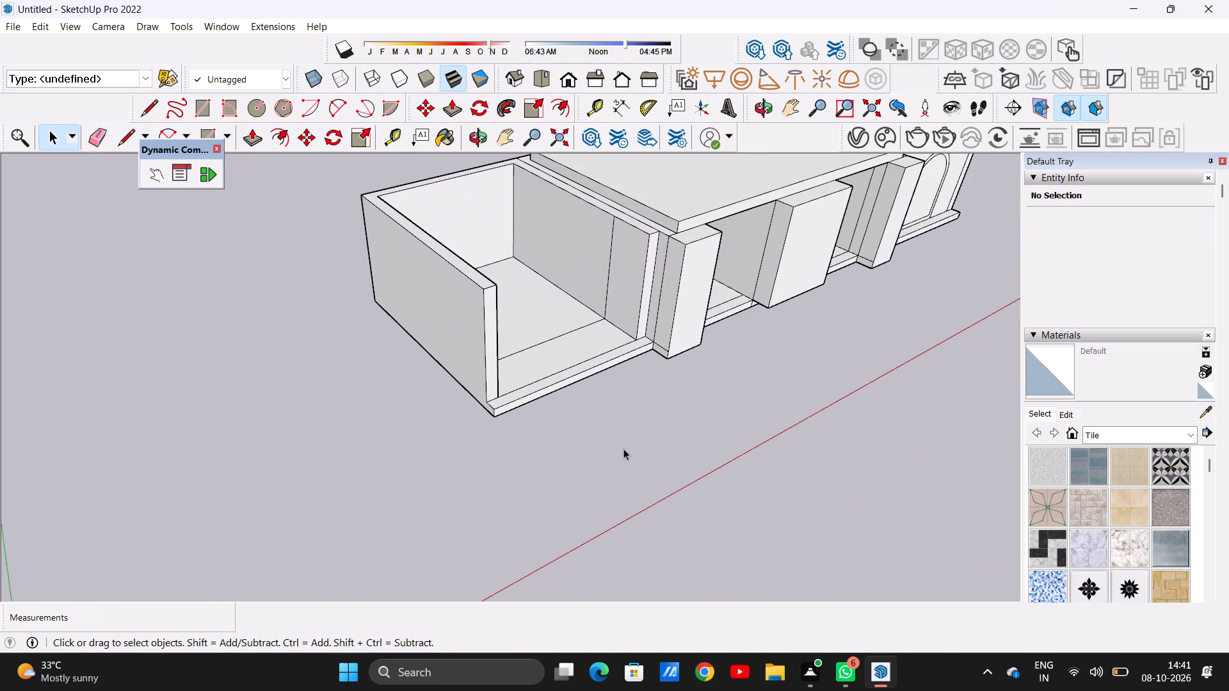
# Push/Pull the inner face of the right wing's back wall forward about 14' 9 13/16" to the front wall's inner edge.
pyautogui.scroll(-9, 623, 450)
pyautogui.moveTo(656, 406); pyautogui.dragTo(503, 488, button='middle')
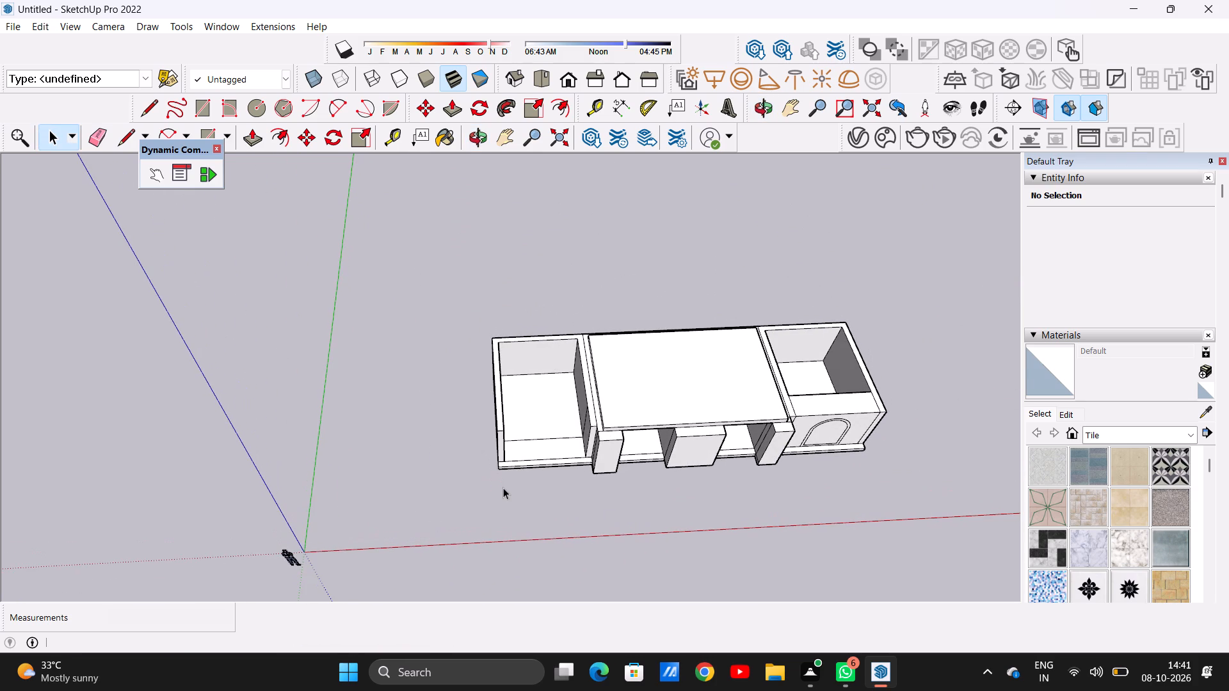
pyautogui.scroll(11, 542, 468)
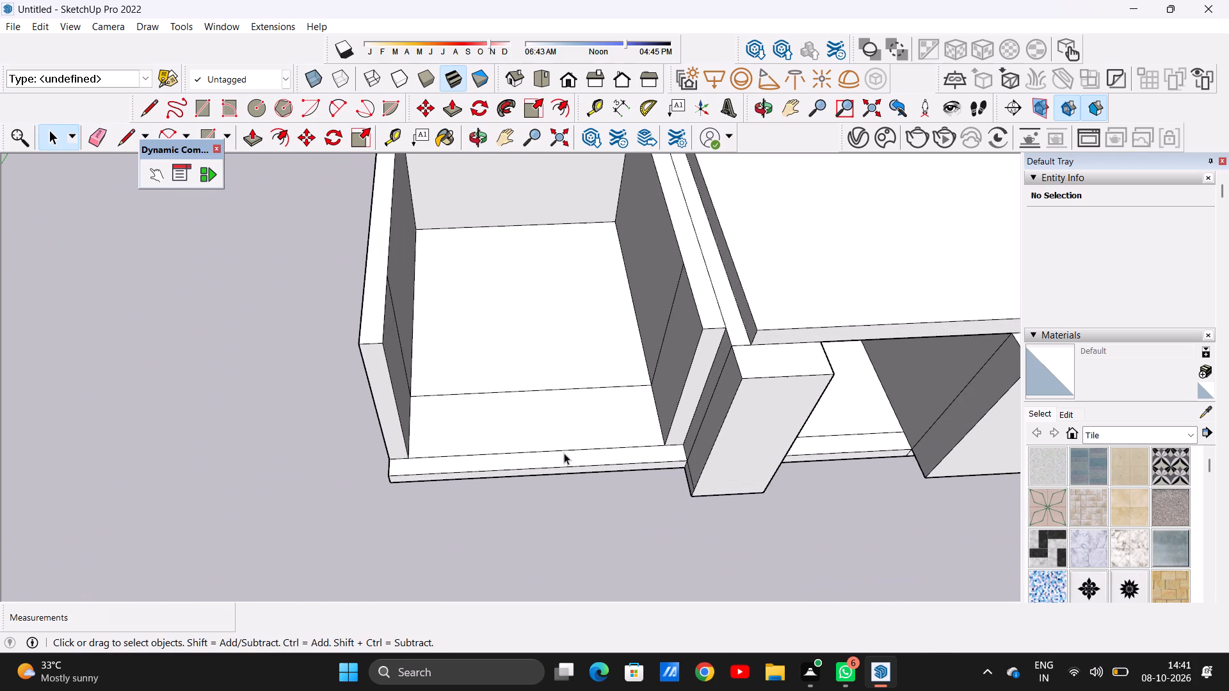
pyautogui.scroll(-10, 564, 453)
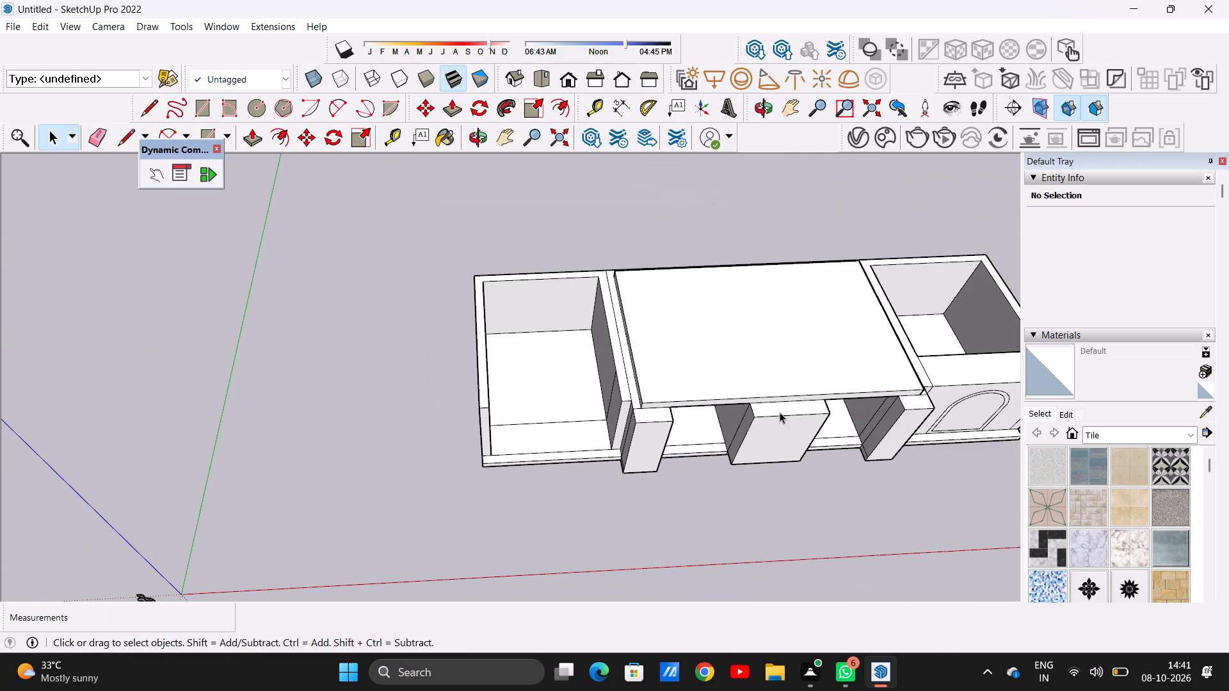
pyautogui.scroll(-3, 759, 402)
pyautogui.moveTo(783, 428); pyautogui.dragTo(588, 287, button='middle')
pyautogui.scroll(-6, 612, 326)
pyautogui.moveTo(815, 393); pyautogui.dragTo(791, 471, button='middle')
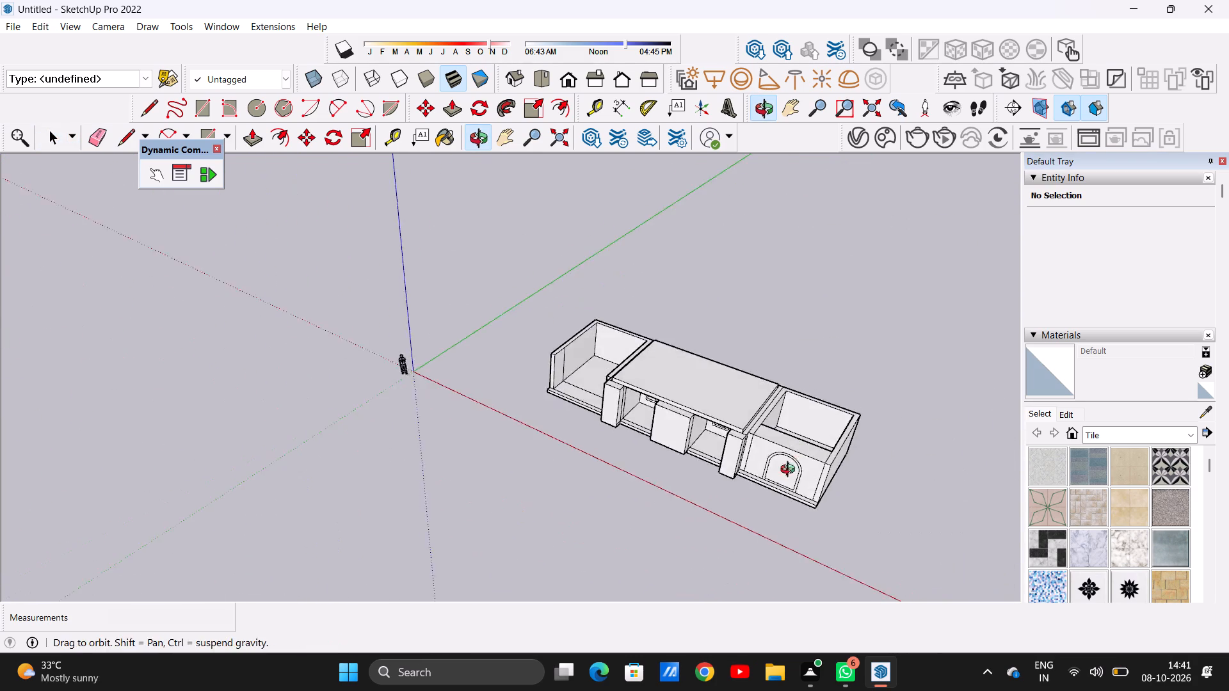
pyautogui.moveTo(791, 471); pyautogui.dragTo(776, 519, button='middle')
pyautogui.scroll(10, 808, 452)
pyautogui.press('p')
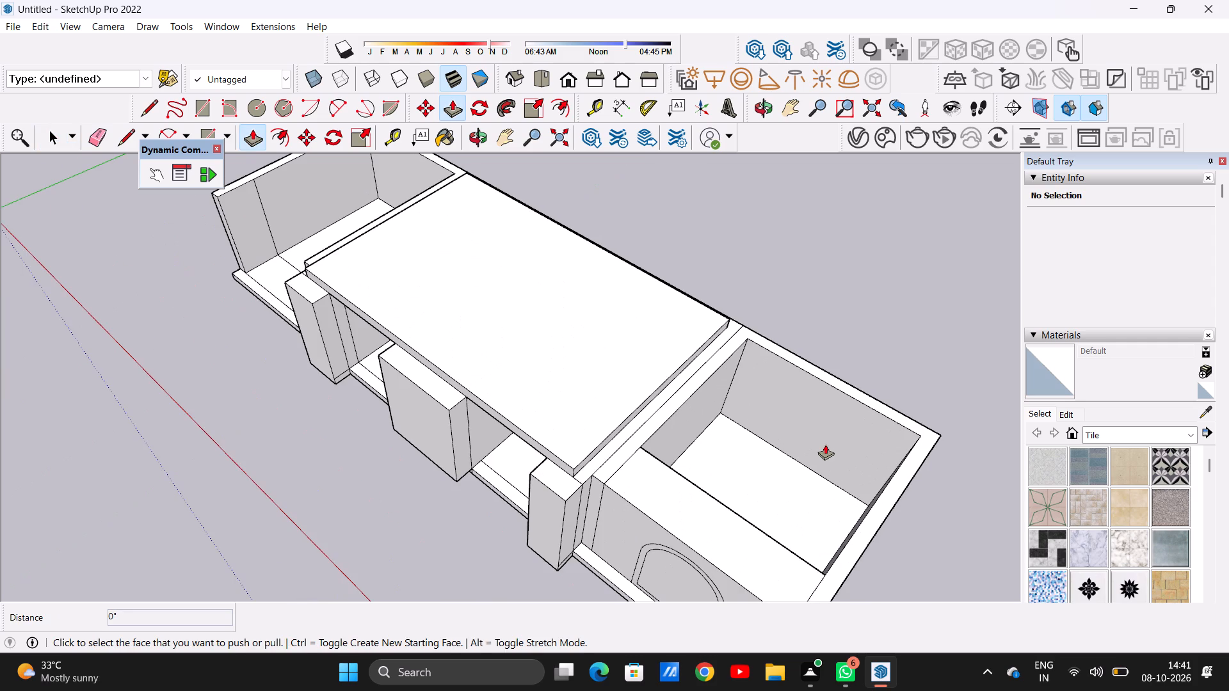
pyautogui.click(830, 427)
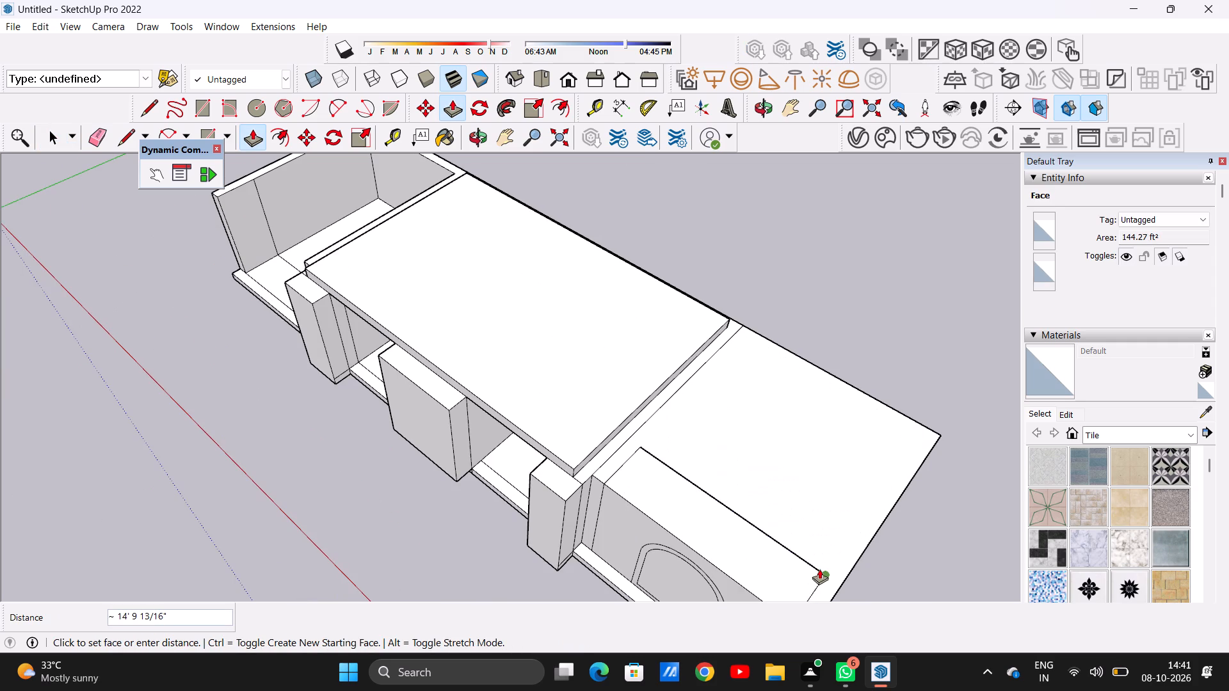
pyautogui.scroll(12, 819, 574)
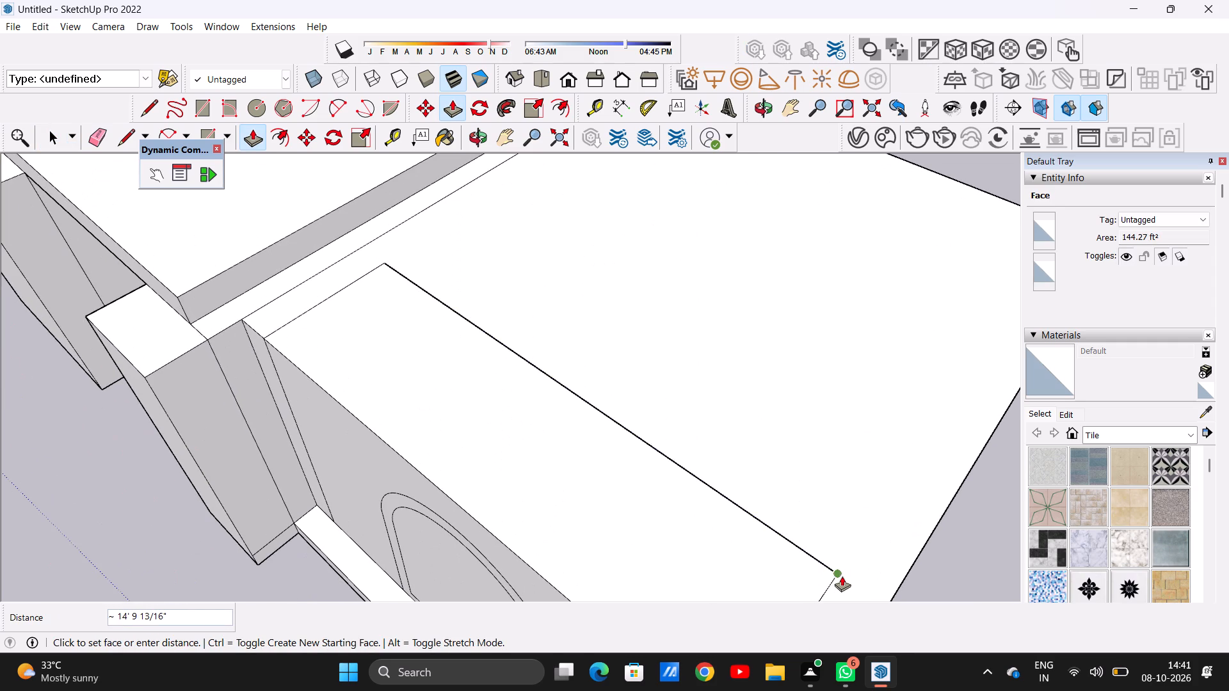
pyautogui.click(842, 577)
pyautogui.press('space')
# Push/Pull the inner face of the left wing's back wall forward about 14' 9 5/8" to the floor's dividing line.
pyautogui.scroll(-18, 791, 502)
pyautogui.press('p')
pyautogui.moveTo(494, 330); pyautogui.dragTo(801, 308, button='middle')
pyautogui.scroll(9, 314, 354)
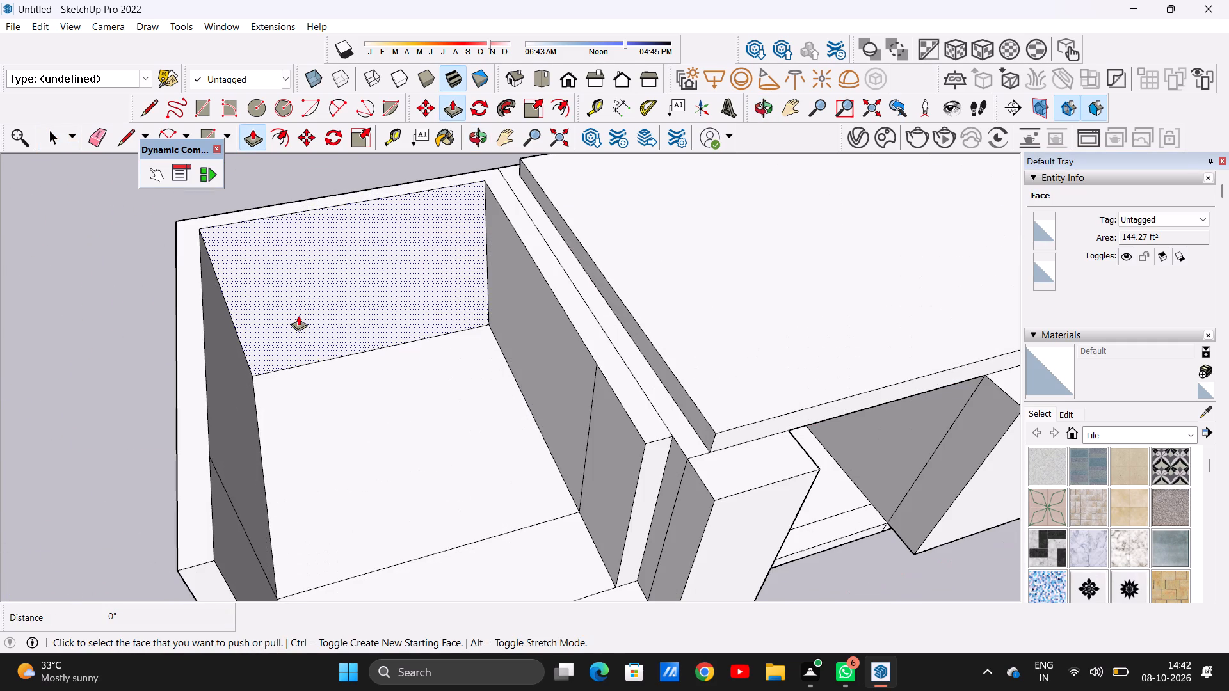
pyautogui.click(298, 315)
pyautogui.click(595, 365)
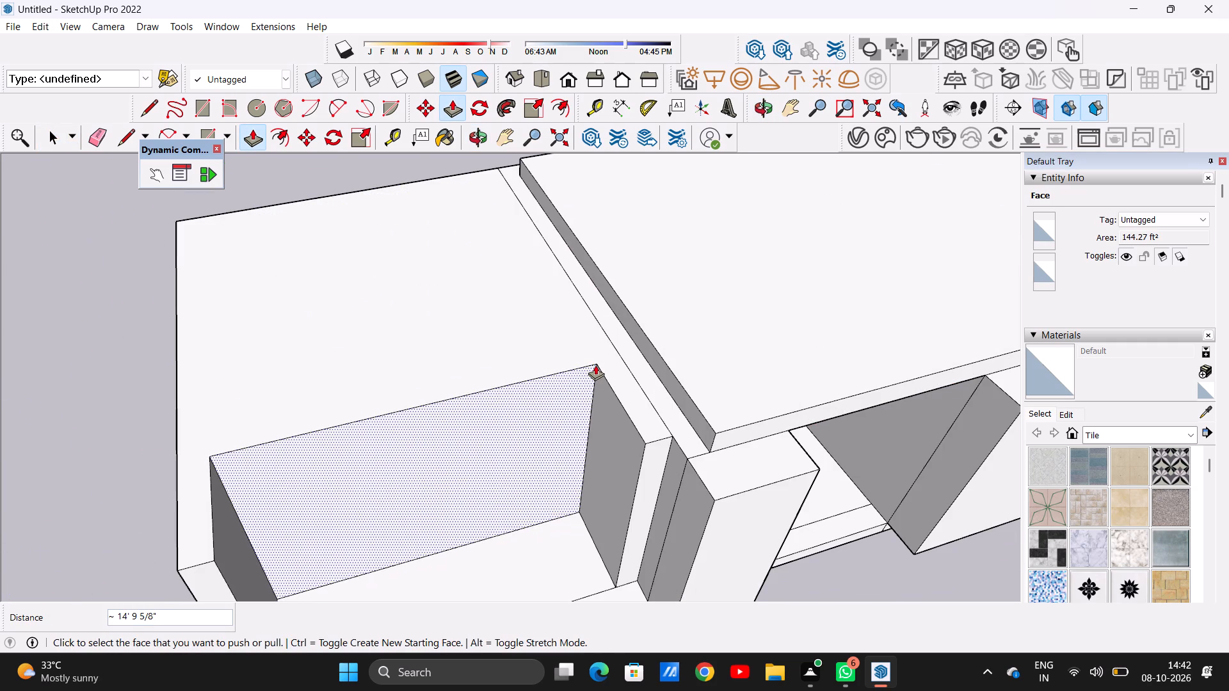
pyautogui.press('space')
# Examine the left wing's front recess and the whole ground-floor facade from several angles.
pyautogui.scroll(-10, 626, 483)
pyautogui.moveTo(627, 502); pyautogui.dragTo(570, 444, button='middle')
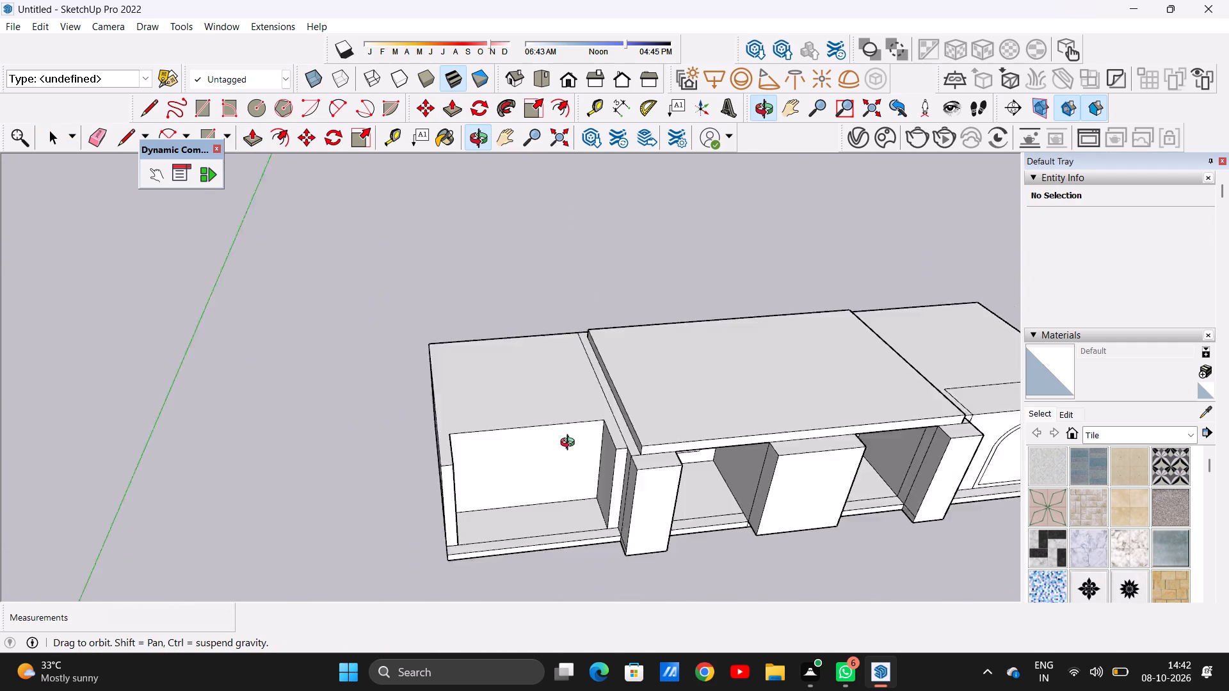
pyautogui.moveTo(570, 444); pyautogui.dragTo(549, 388, button='middle')
pyautogui.scroll(-7, 552, 449)
pyautogui.moveTo(558, 495); pyautogui.dragTo(556, 482, button='middle')
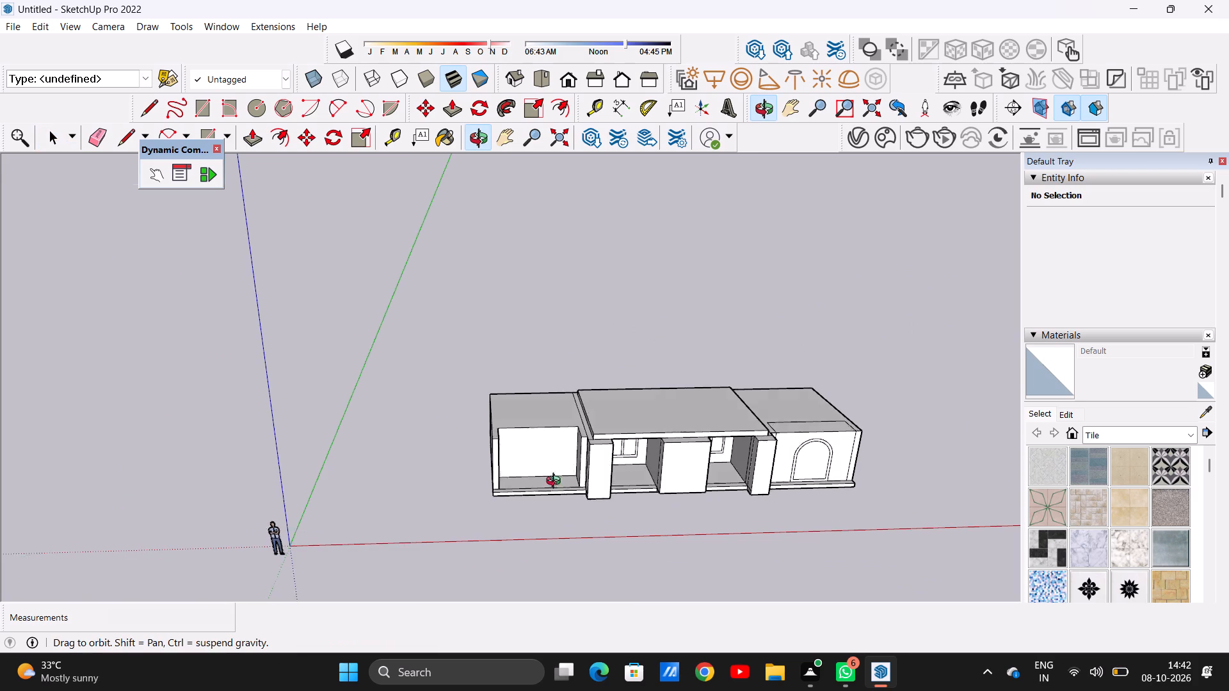
pyautogui.moveTo(556, 482); pyautogui.dragTo(658, 523, button='middle')
pyautogui.scroll(5, 587, 425)
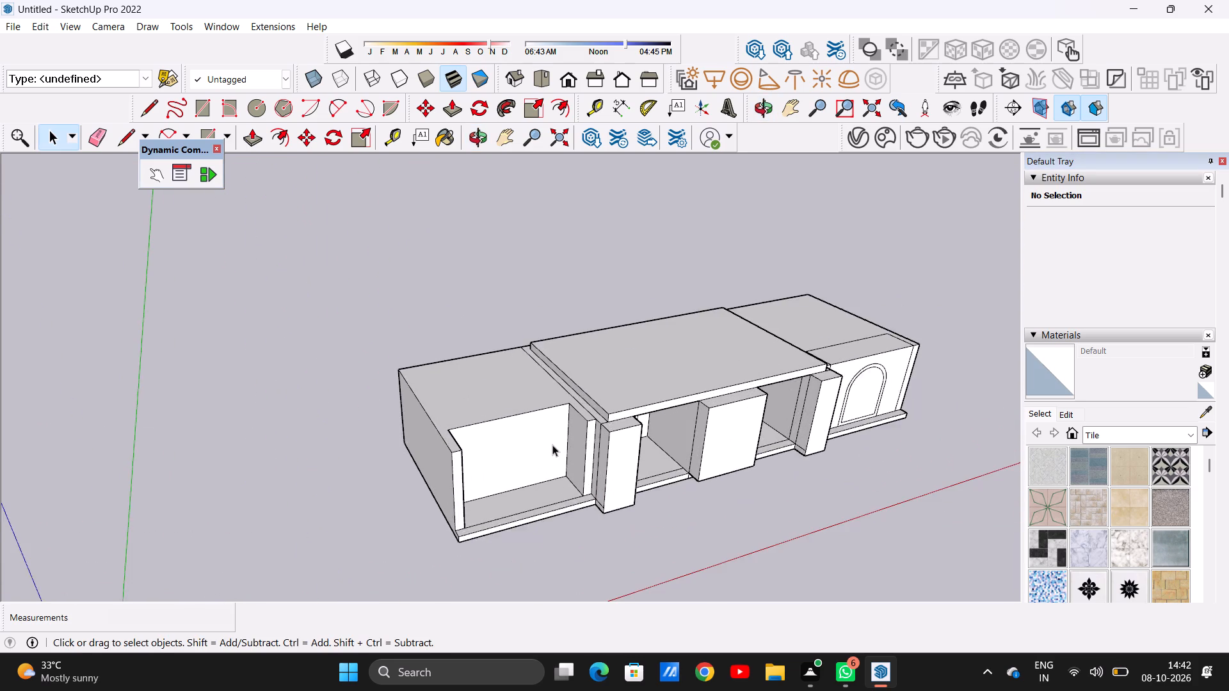
pyautogui.scroll(4, 552, 447)
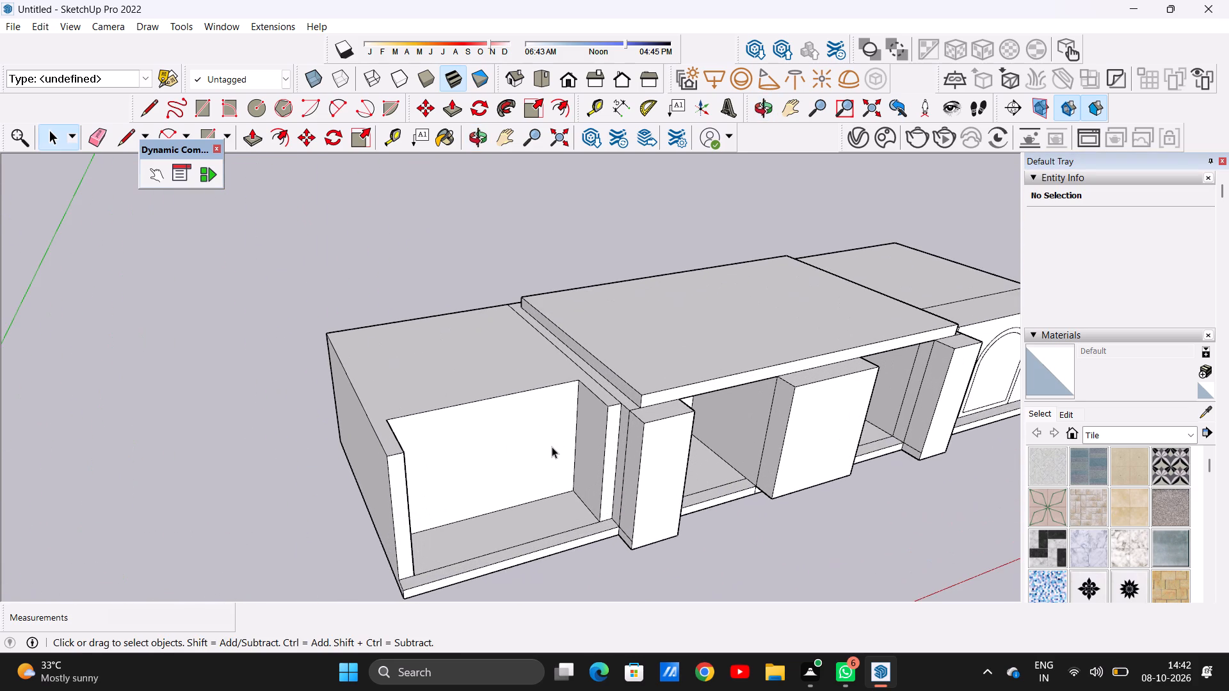
pyautogui.scroll(-2, 552, 447)
pyautogui.scroll(9, 941, 432)
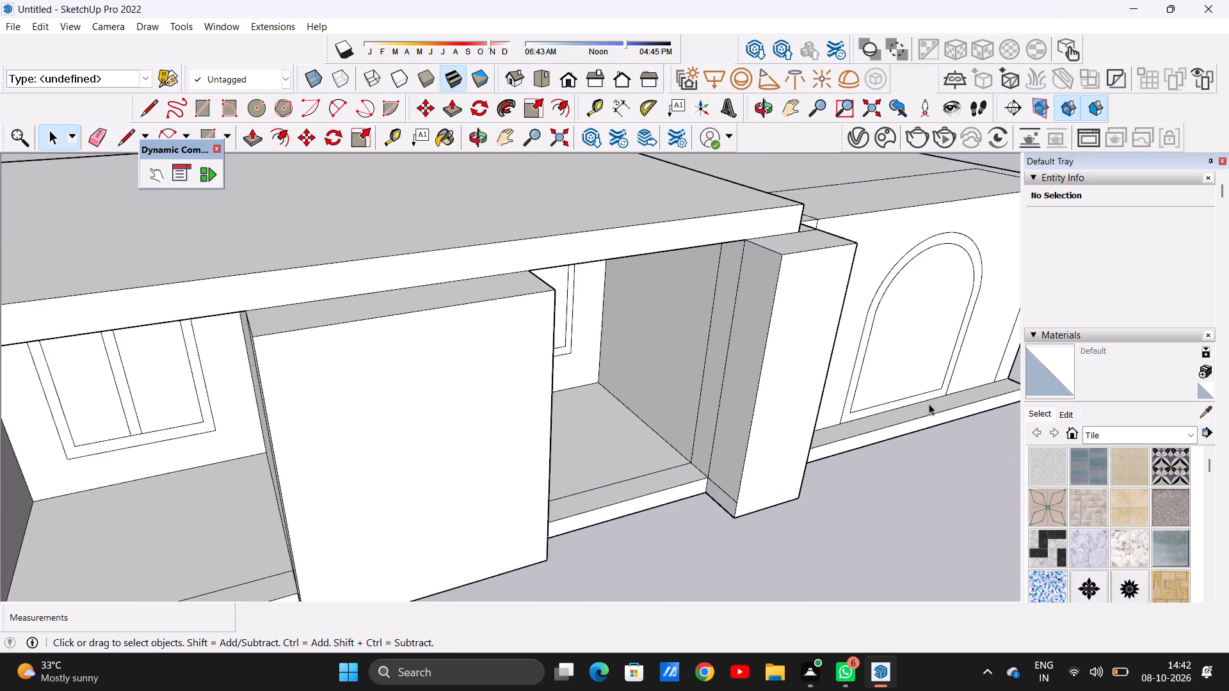
# Push/Pull the back face of the left wing's front recess forward about 4' 2 15/16" to the front edge of its side walls.
pyautogui.scroll(5, 929, 404)
pyautogui.scroll(-10, 920, 405)
pyautogui.scroll(1, 926, 442)
pyautogui.scroll(-5, 926, 442)
pyautogui.moveTo(454, 527); pyautogui.dragTo(453, 526, button='middle')
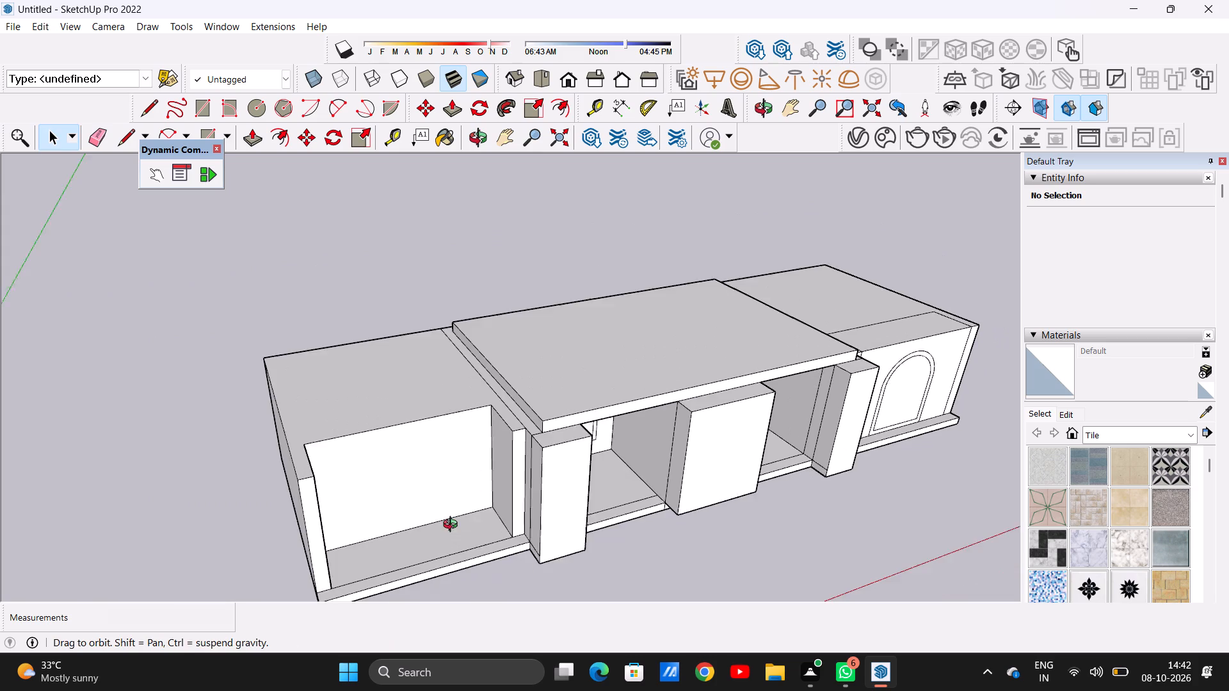
pyautogui.moveTo(453, 526); pyautogui.dragTo(531, 541, button='middle')
pyautogui.scroll(3, 457, 497)
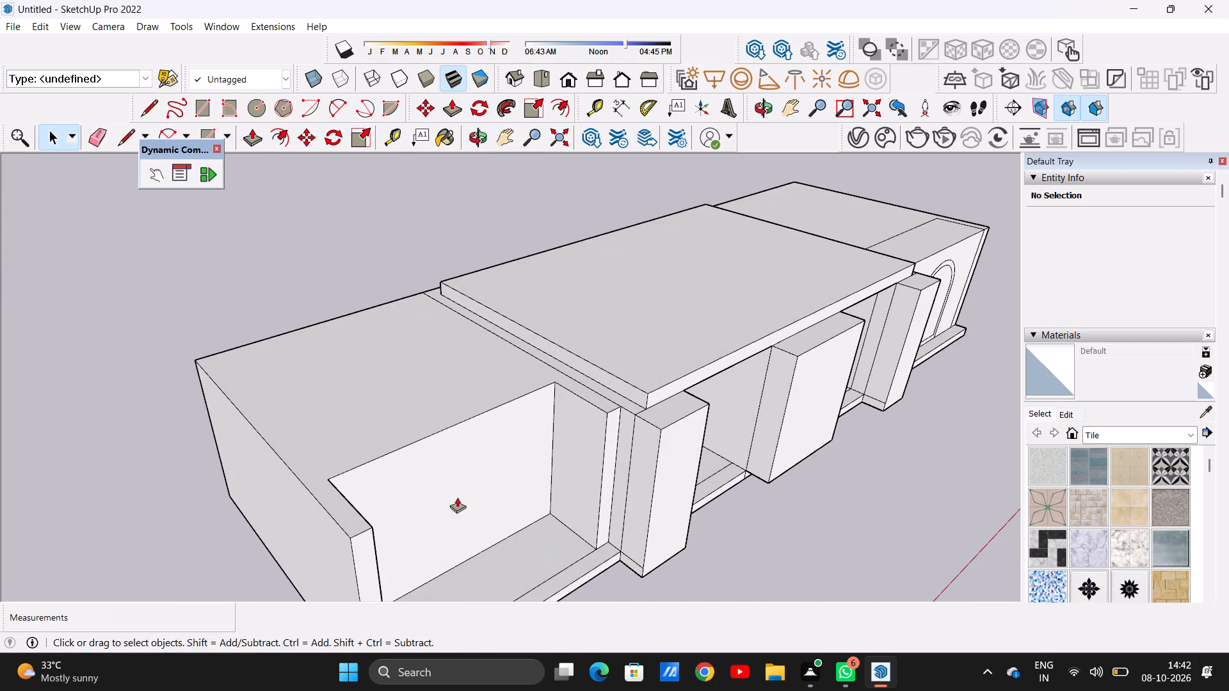
pyautogui.press('p')
pyautogui.click(428, 483)
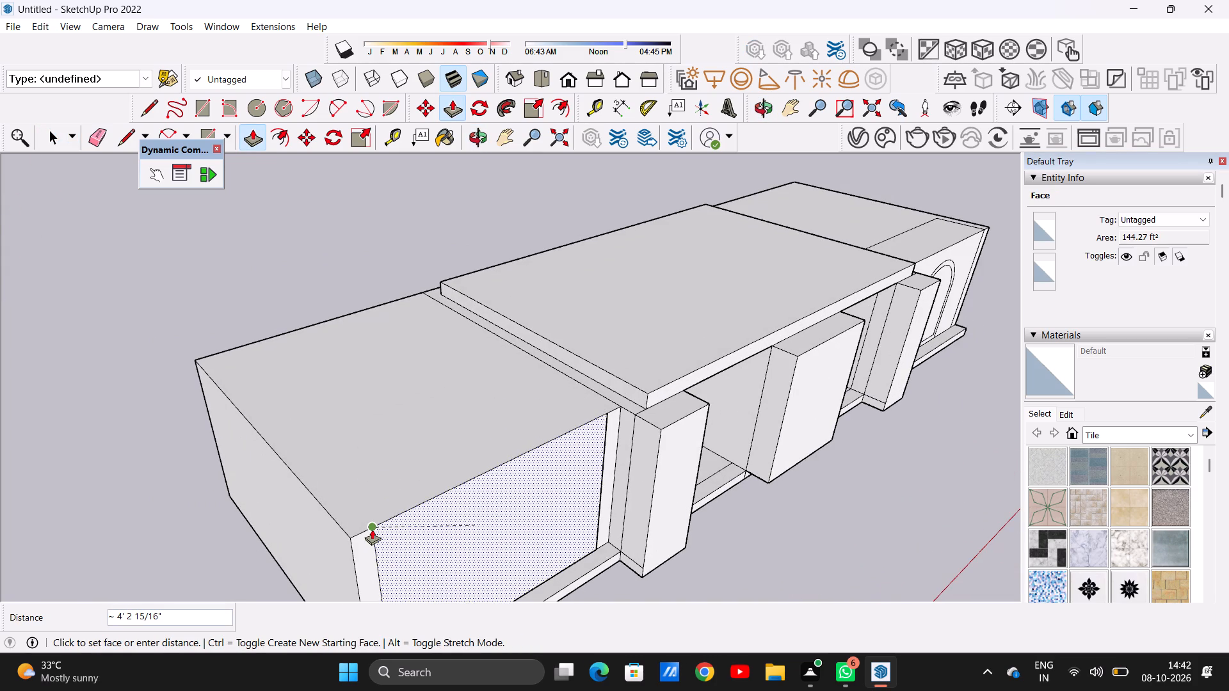
pyautogui.click(372, 529)
pyautogui.press('space')
# Examine the left wing's closed front wall and compare it with the right wing's arched front in the front view.
pyautogui.scroll(-6, 523, 534)
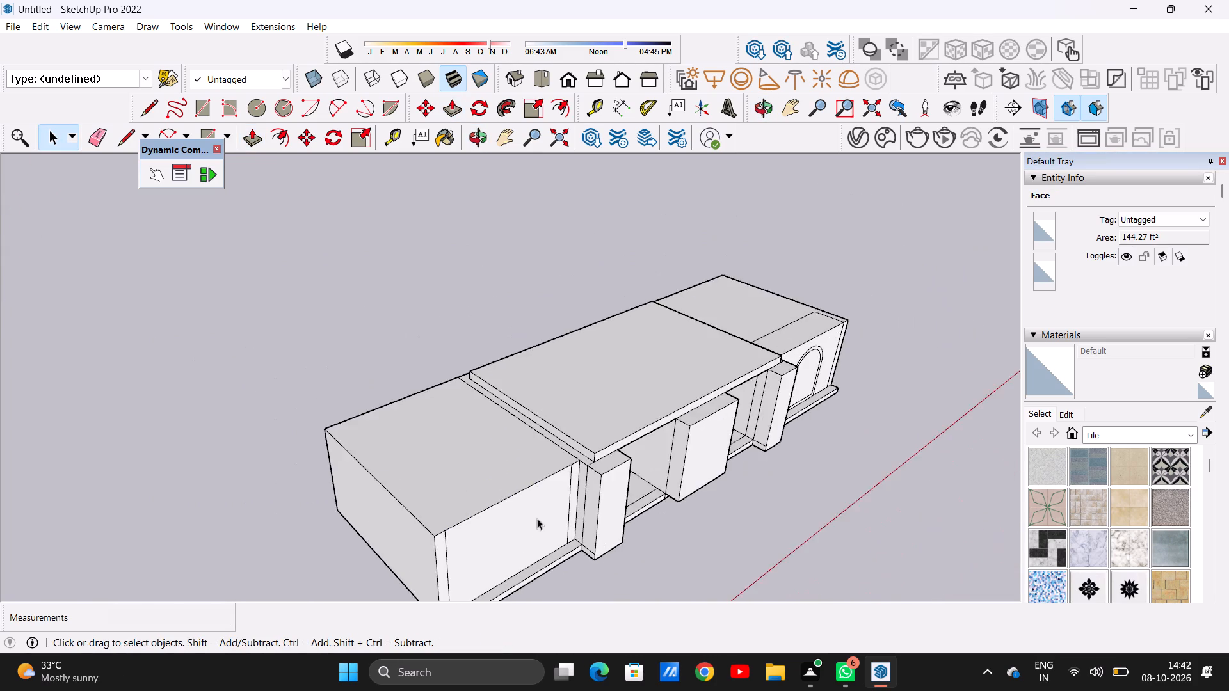
pyautogui.scroll(-3, 537, 518)
pyautogui.moveTo(598, 546); pyautogui.dragTo(383, 568, button='middle')
pyautogui.scroll(10, 362, 543)
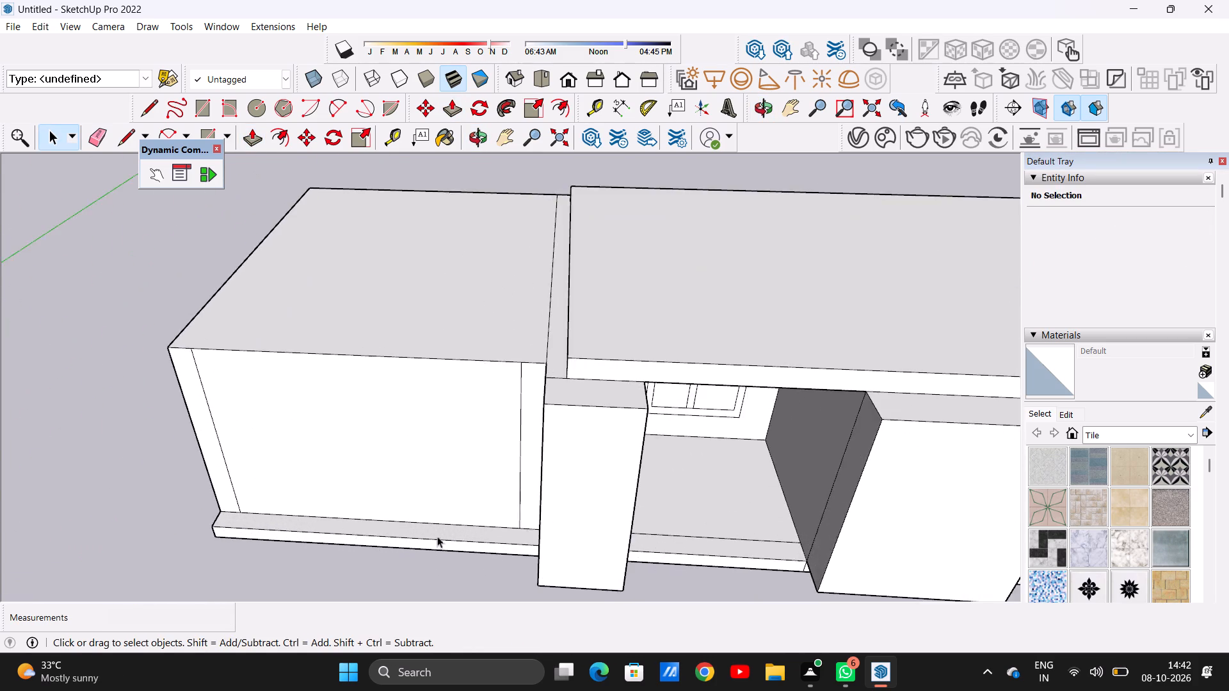
pyautogui.scroll(-5, 497, 540)
pyautogui.moveTo(433, 521); pyautogui.dragTo(478, 384, button='middle')
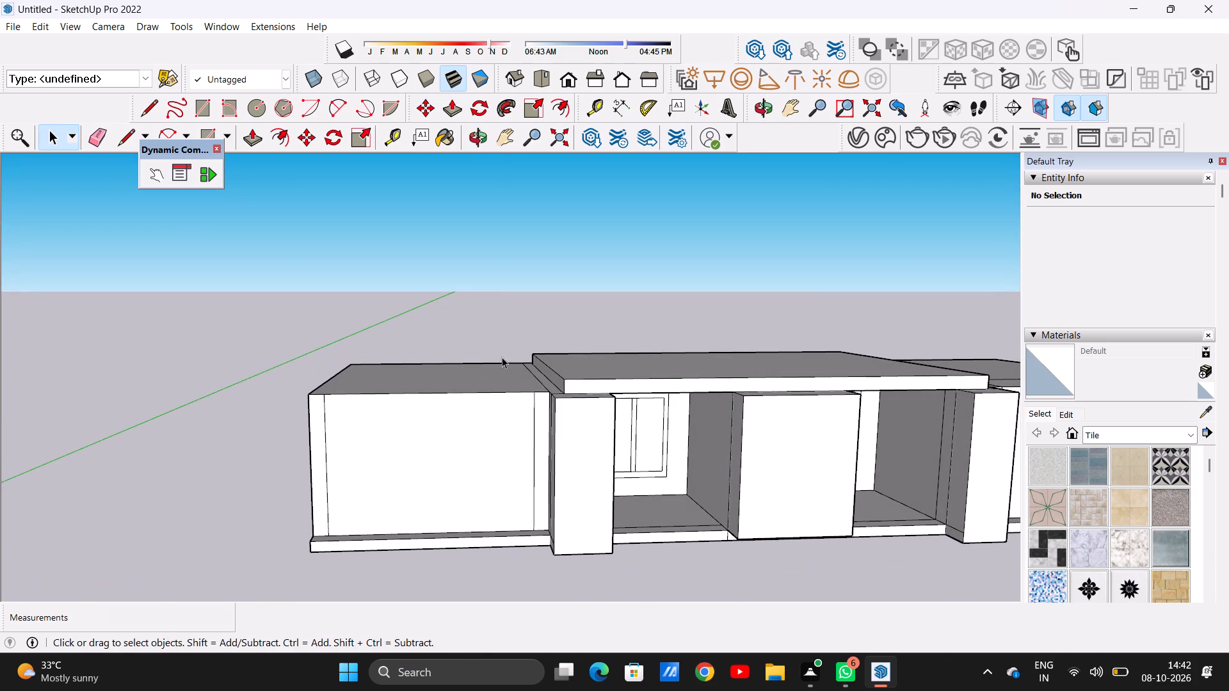
pyautogui.click(564, 70)
pyautogui.scroll(-4, 734, 461)
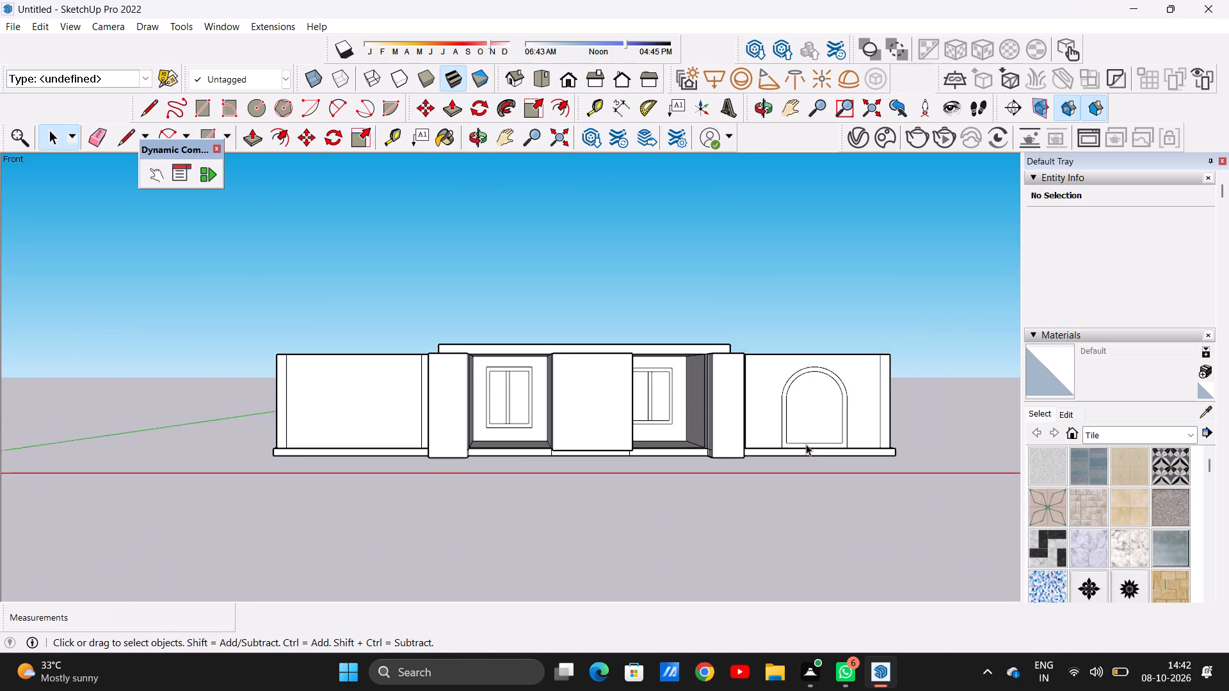
pyautogui.scroll(-4, 806, 444)
pyautogui.scroll(8, 506, 407)
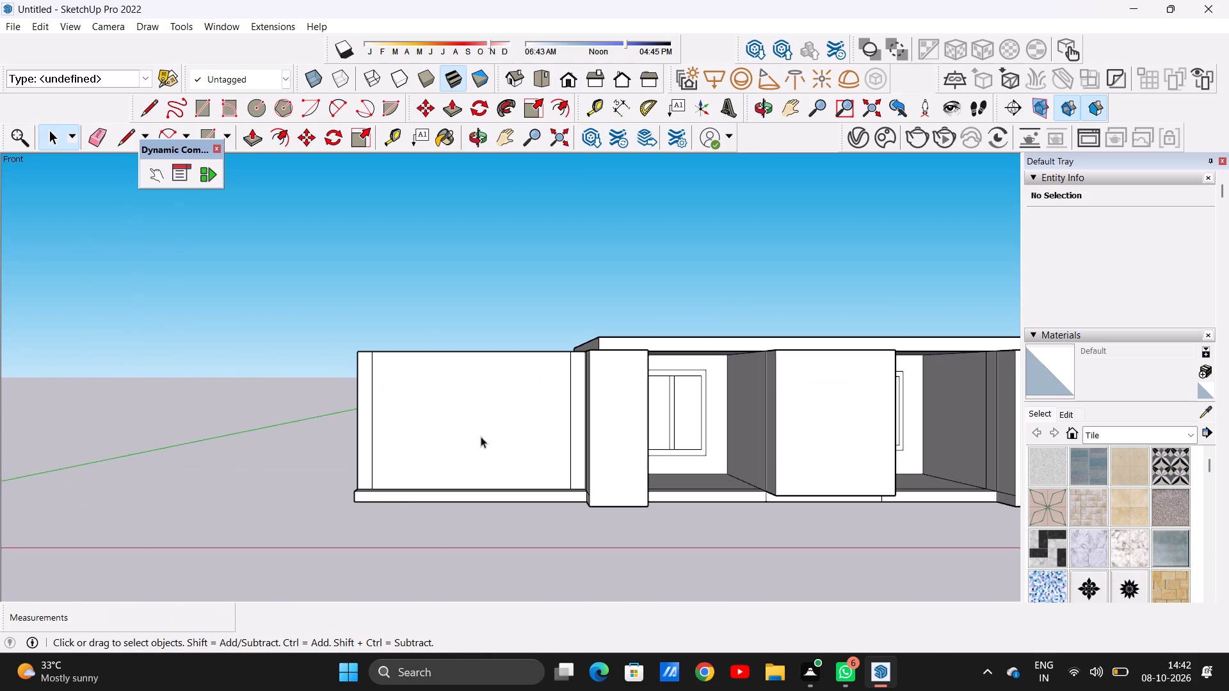
# Draw a rectangle about 7' 7" wide and 4' 8" high on the left wing's front wall, standing on the plinth.
pyautogui.moveTo(480, 438); pyautogui.dragTo(447, 497, button='middle')
pyautogui.middleClick(447, 497)
pyautogui.moveTo(447, 497); pyautogui.dragTo(452, 453, button='middle')
pyautogui.scroll(1, 452, 453)
pyautogui.scroll(-4, 447, 481)
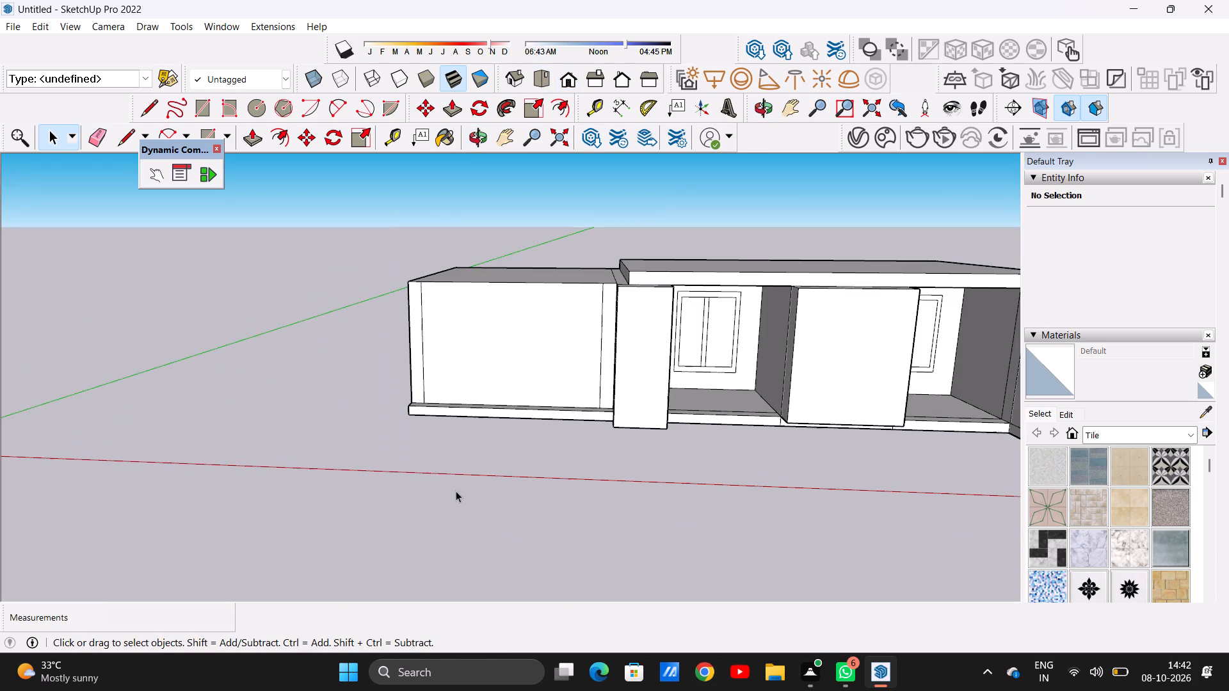
pyautogui.moveTo(511, 372); pyautogui.dragTo(519, 319, button='middle')
pyautogui.scroll(8, 554, 291)
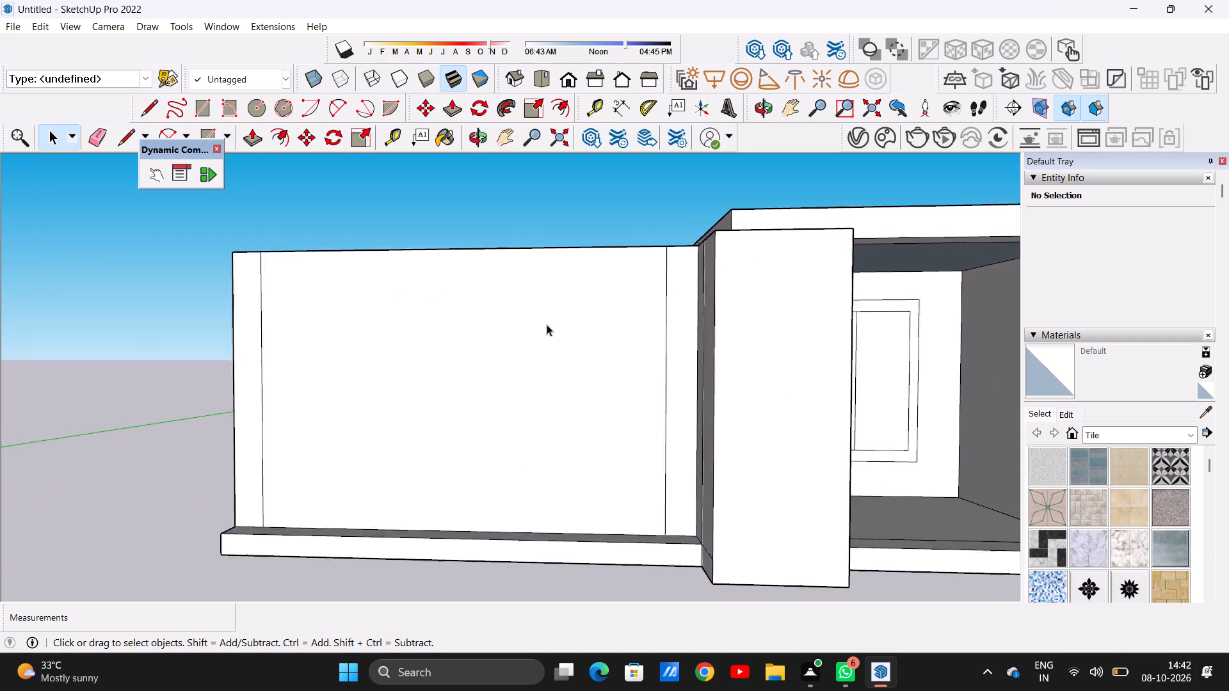
pyautogui.scroll(1, 547, 324)
pyautogui.press('r')
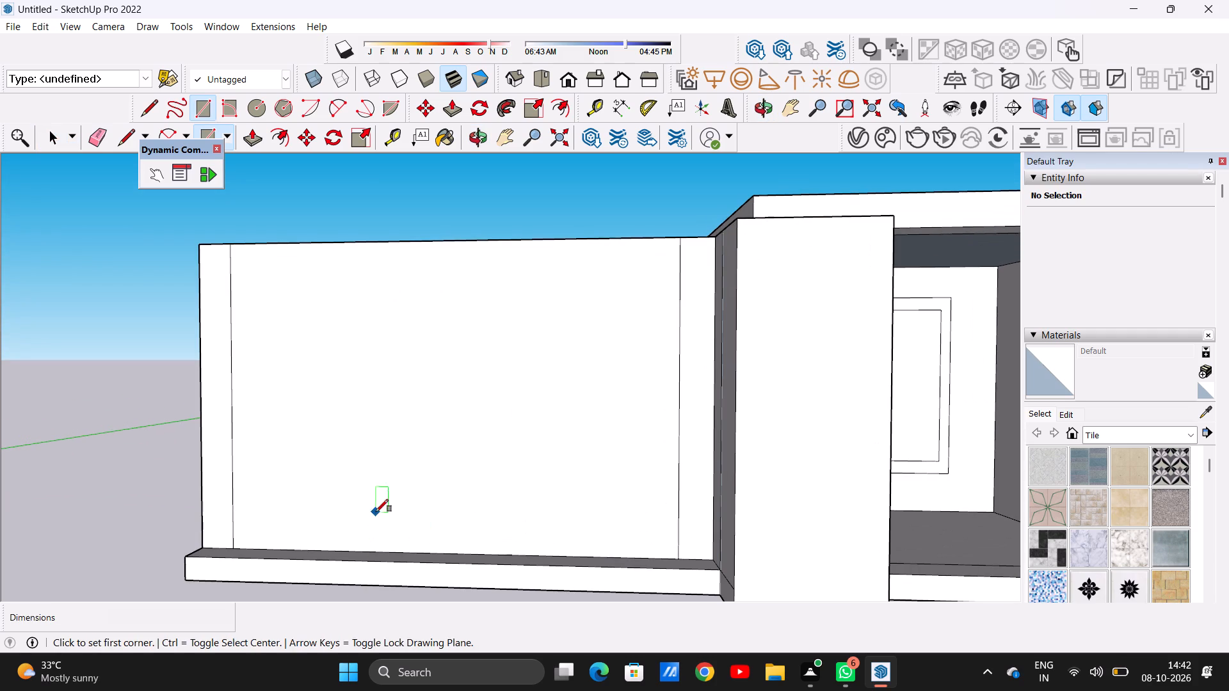
pyautogui.moveTo(376, 512); pyautogui.dragTo(398, 565, button='middle')
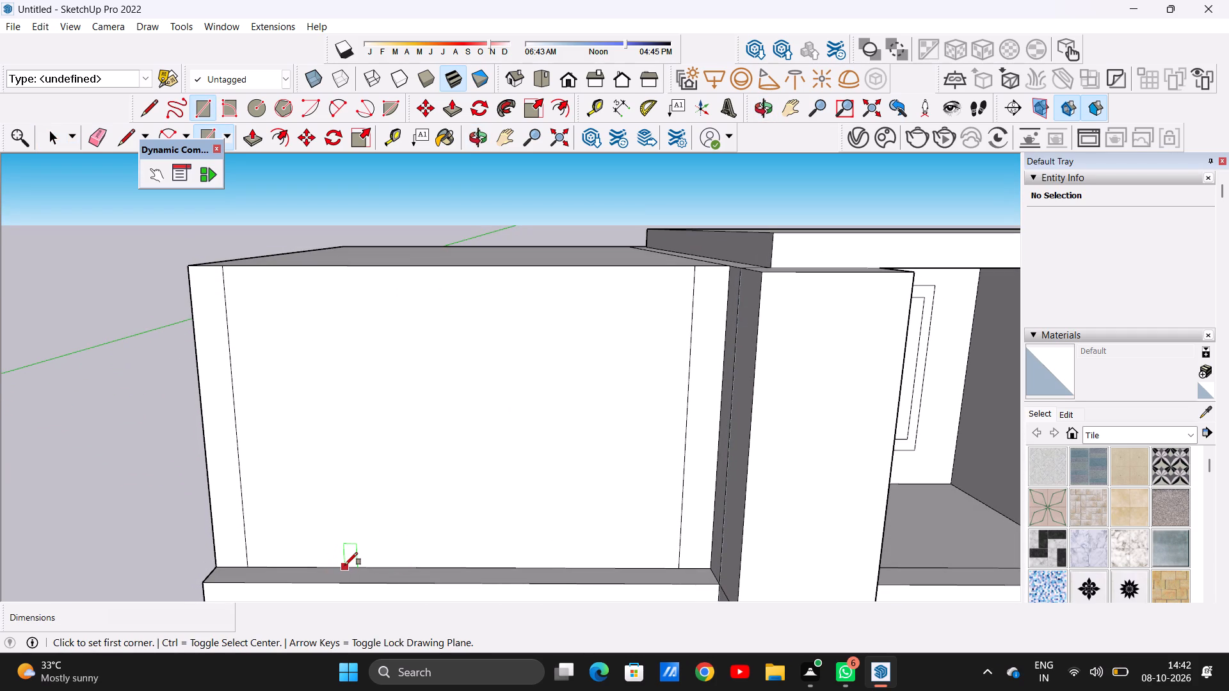
pyautogui.click(344, 565)
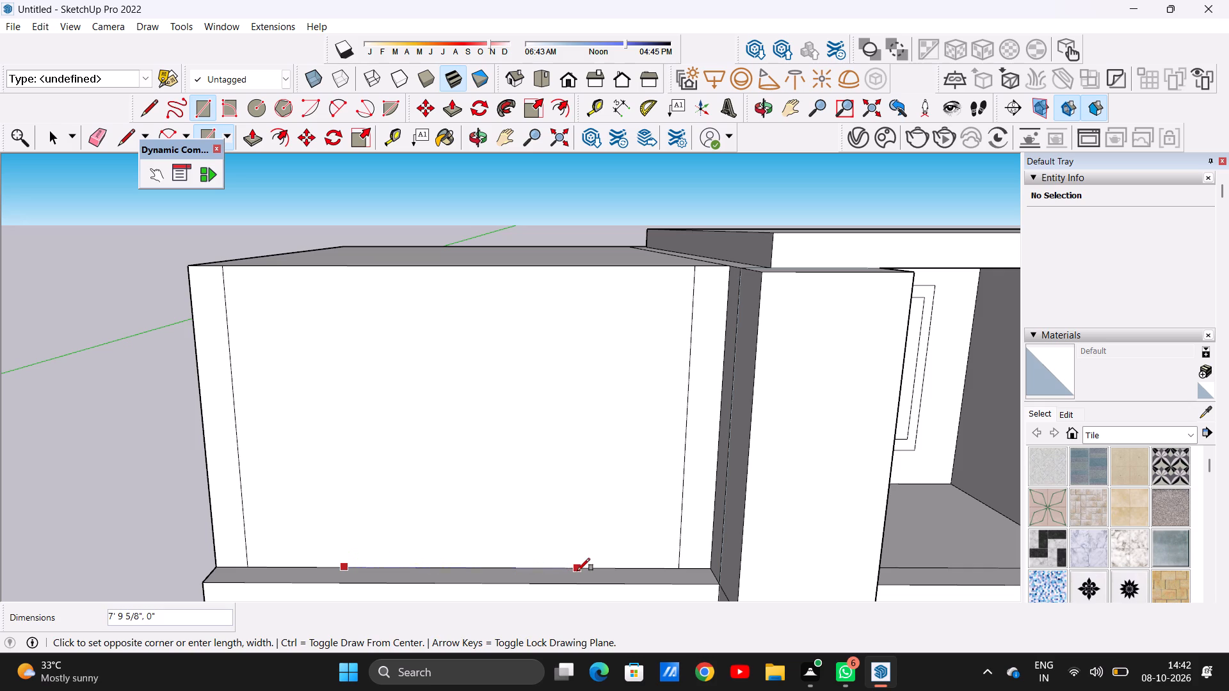
pyautogui.click(577, 571)
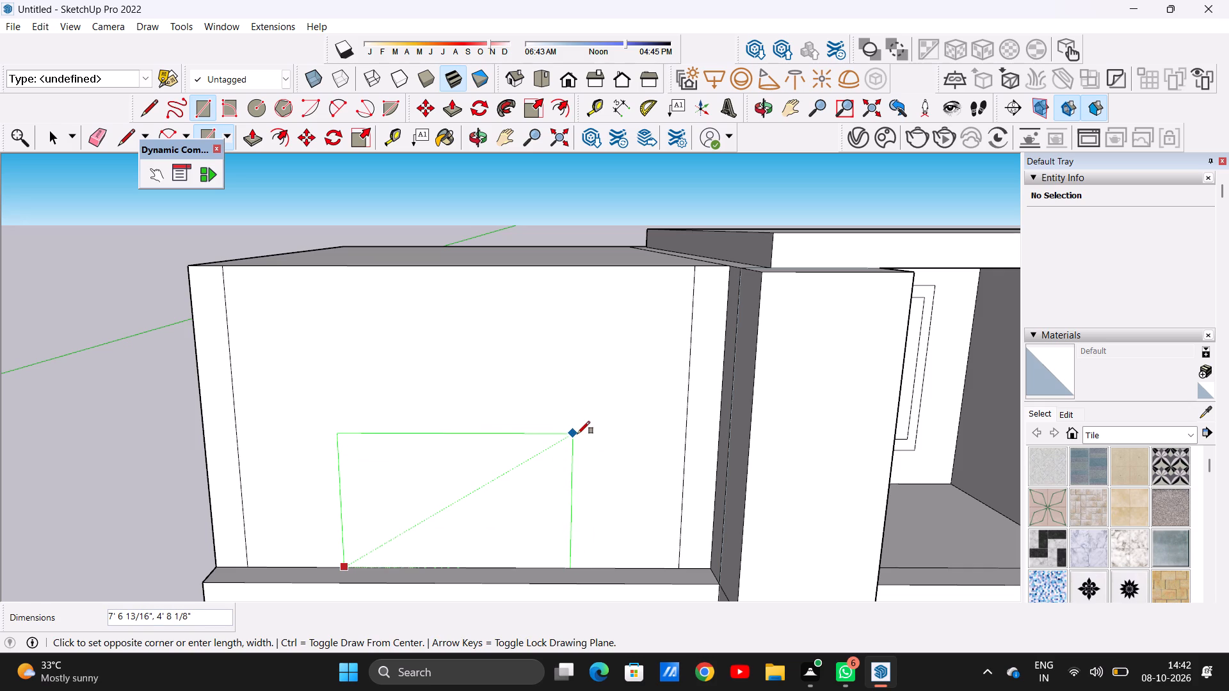
pyautogui.click(577, 434)
pyautogui.press('space')
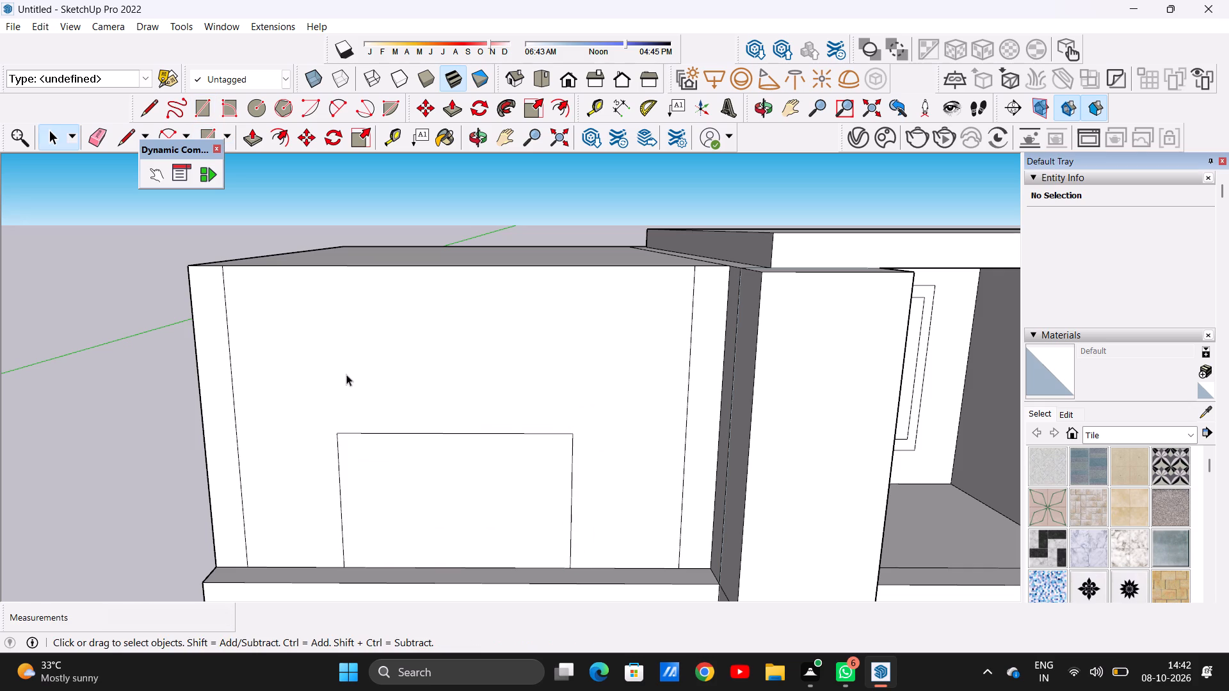
# Draw an arc with a bulge of about 4' 1" across the upper corners of the left wing's rectangle.
pyautogui.click(336, 108)
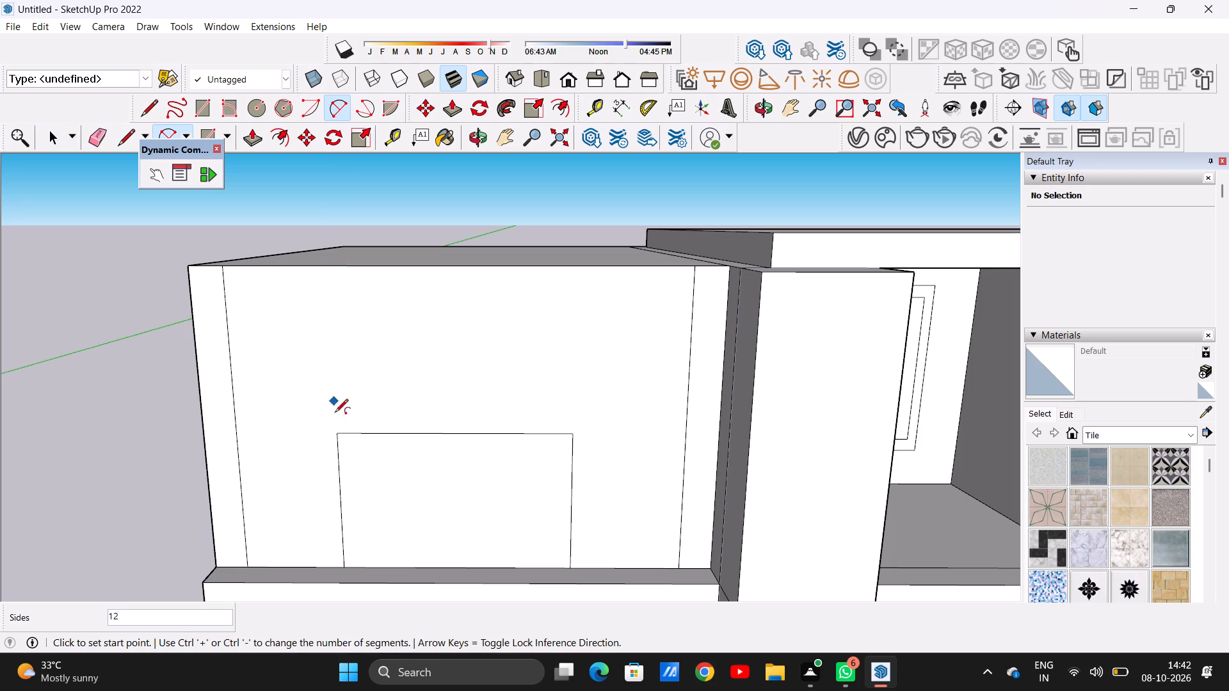
pyautogui.click(338, 438)
pyautogui.click(572, 430)
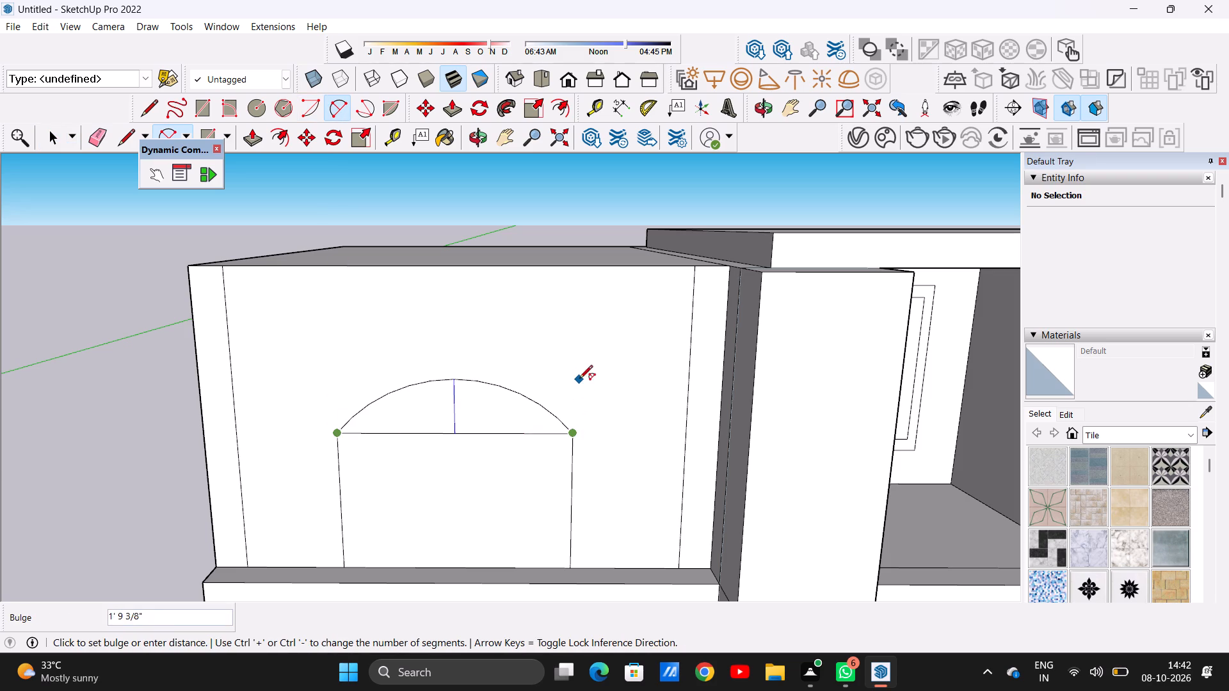
pyautogui.click(575, 306)
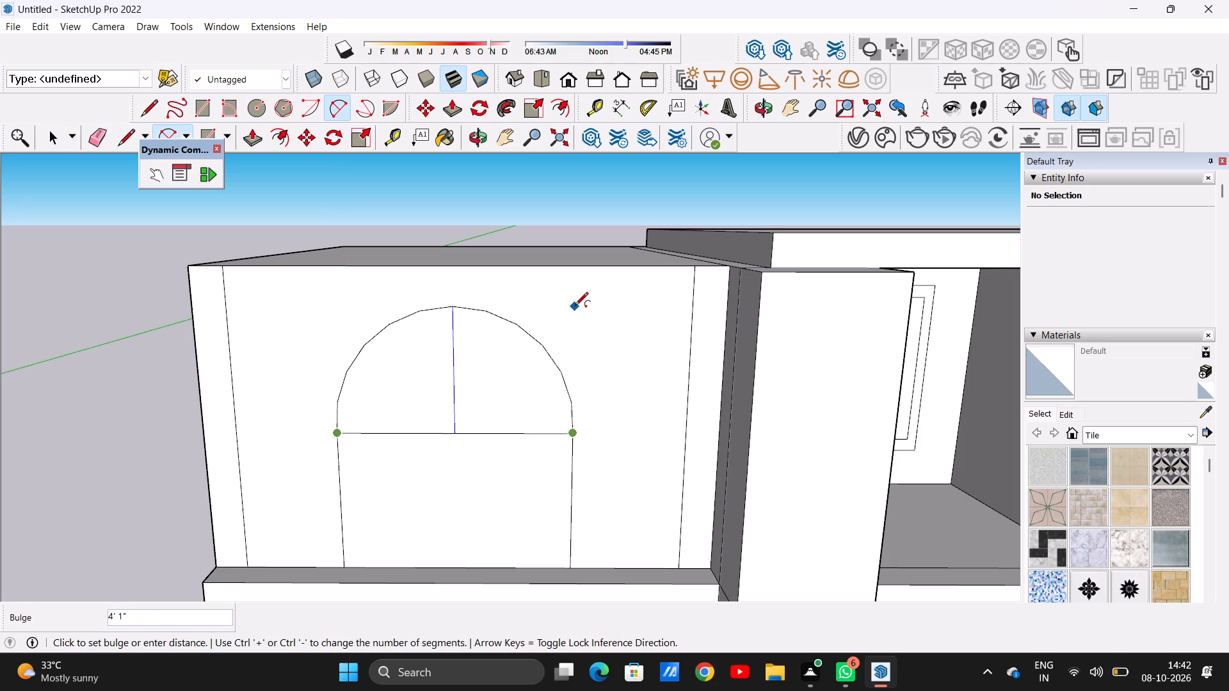
pyautogui.press('space')
pyautogui.click(61, 250)
# Set the arc above the left wing's rectangle to 60 segments.
pyautogui.scroll(3, 431, 447)
pyautogui.scroll(5, 616, 378)
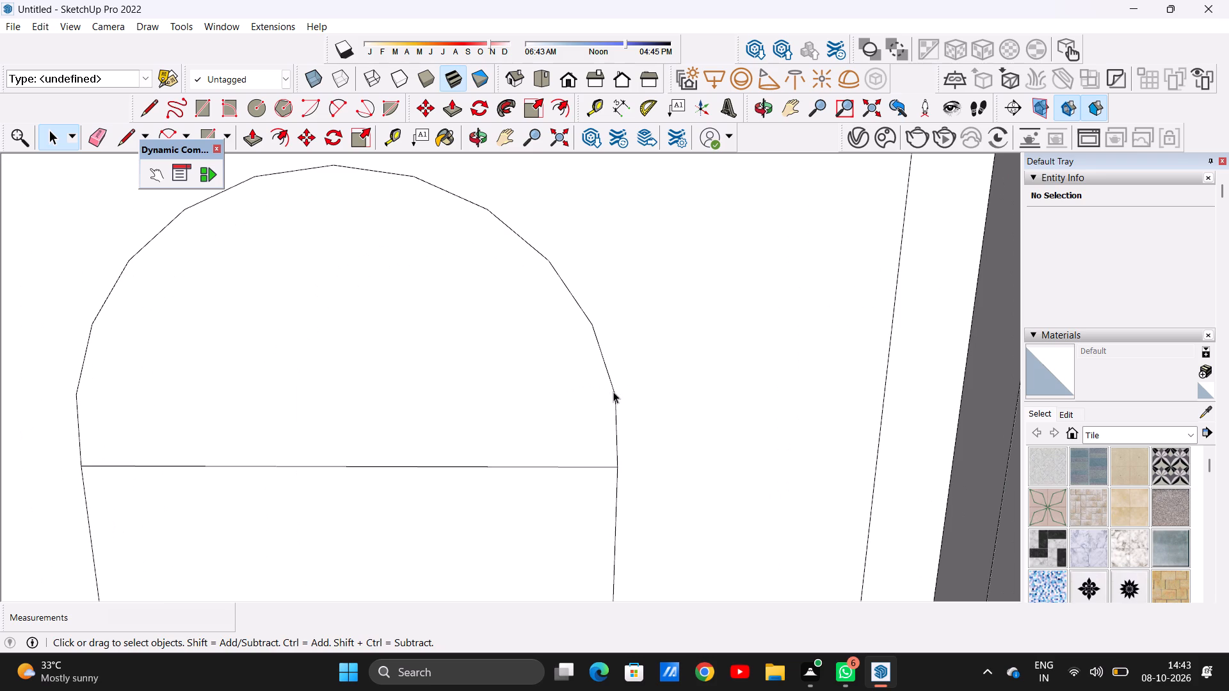
pyautogui.click(613, 392)
pyautogui.moveTo(1142, 258); pyautogui.dragTo(1140, 258)
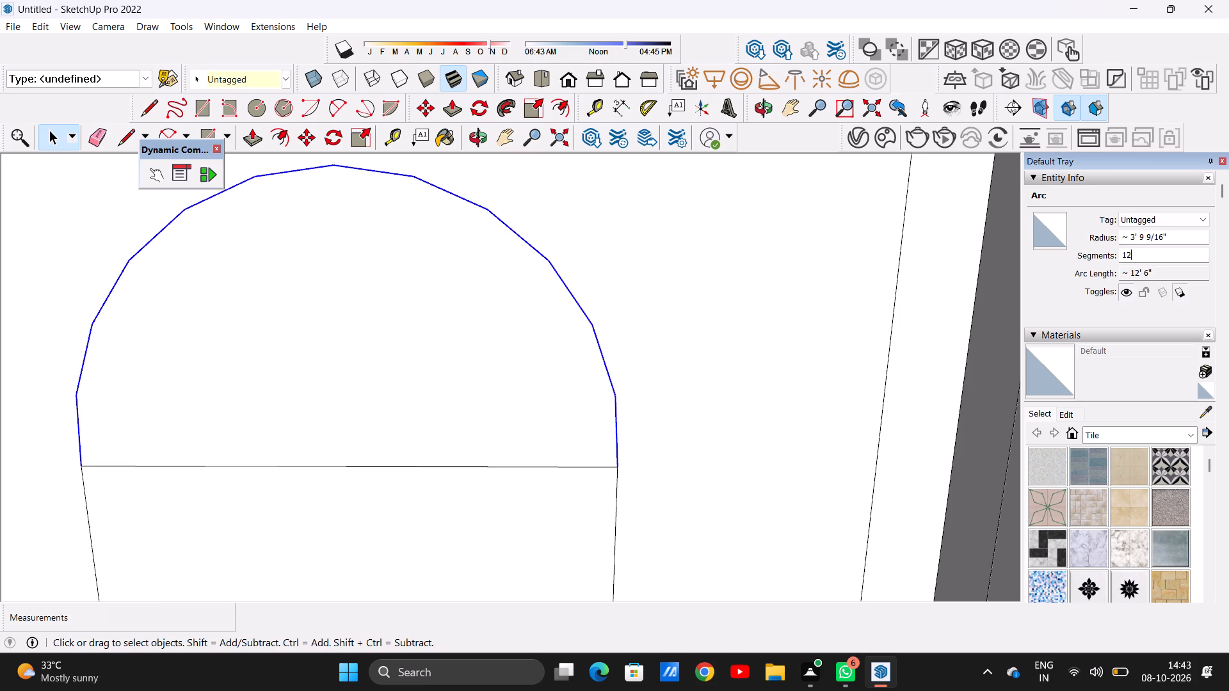
pyautogui.moveTo(1140, 258); pyautogui.dragTo(1110, 266)
pyautogui.write('60')
pyautogui.press('Return')
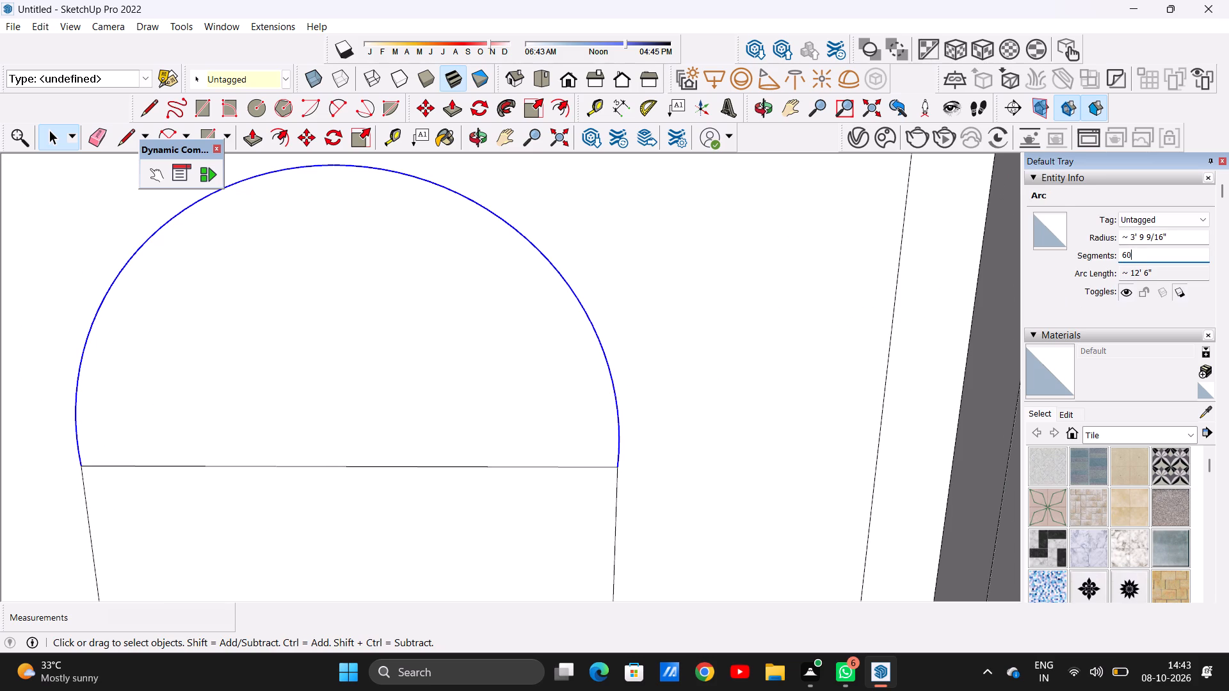
pyautogui.press('space')
# Erase the horizontal line between the arc and the rectangle to form a single arched outline on the left wing.
pyautogui.scroll(-12, 579, 347)
pyautogui.scroll(4, 595, 473)
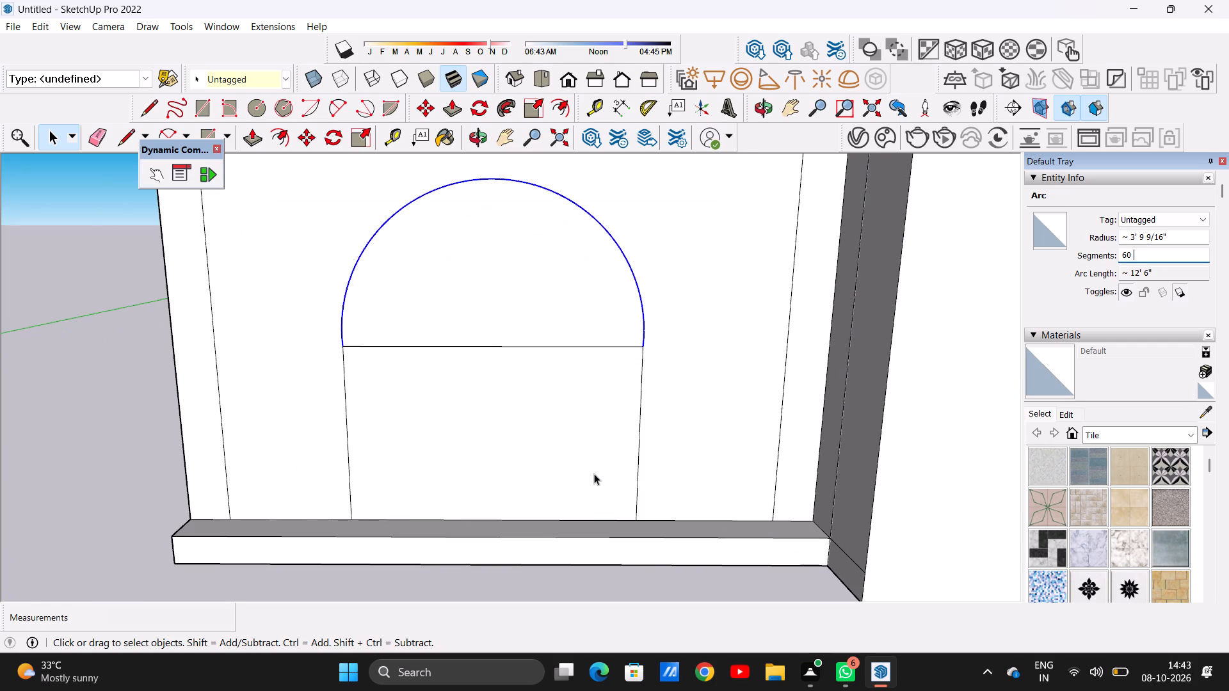
pyautogui.press('e')
pyautogui.click(89, 415)
pyautogui.scroll(1, 406, 369)
pyautogui.scroll(-1, 407, 369)
pyautogui.scroll(1, 408, 369)
pyautogui.press('e')
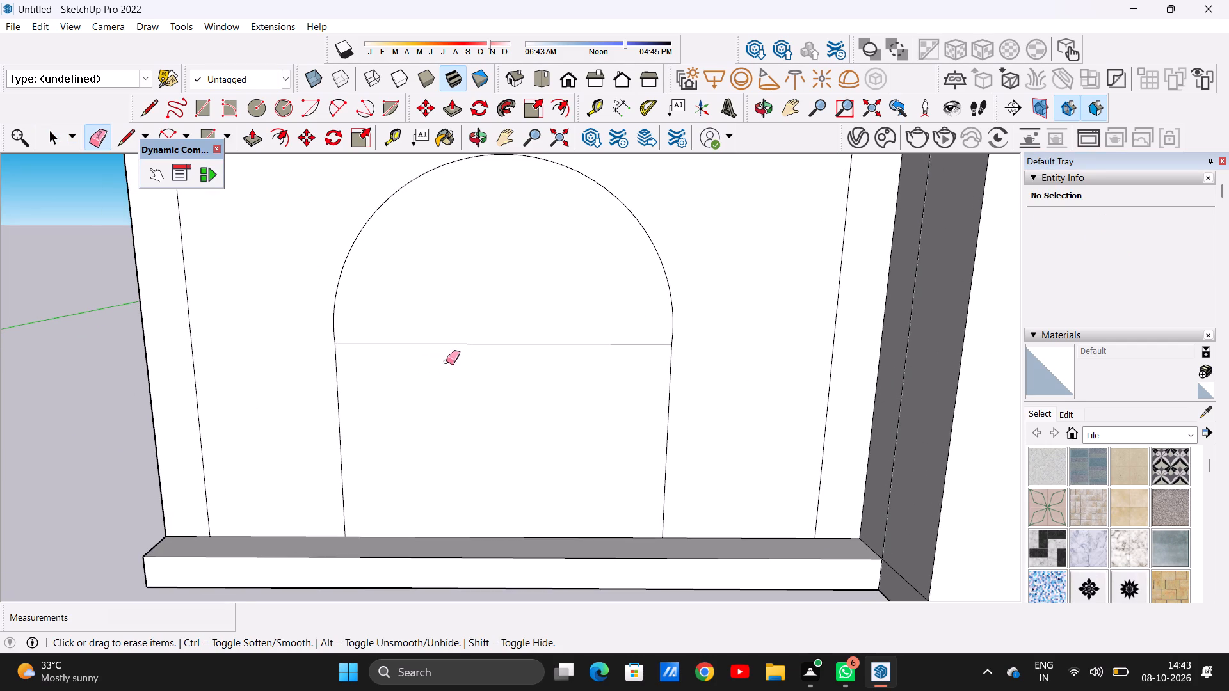
pyautogui.moveTo(460, 333); pyautogui.dragTo(465, 358)
pyautogui.press('space')
# Offset the left wing's arched outline inward about 6 3/8" to form the window frame.
pyautogui.scroll(-10, 494, 418)
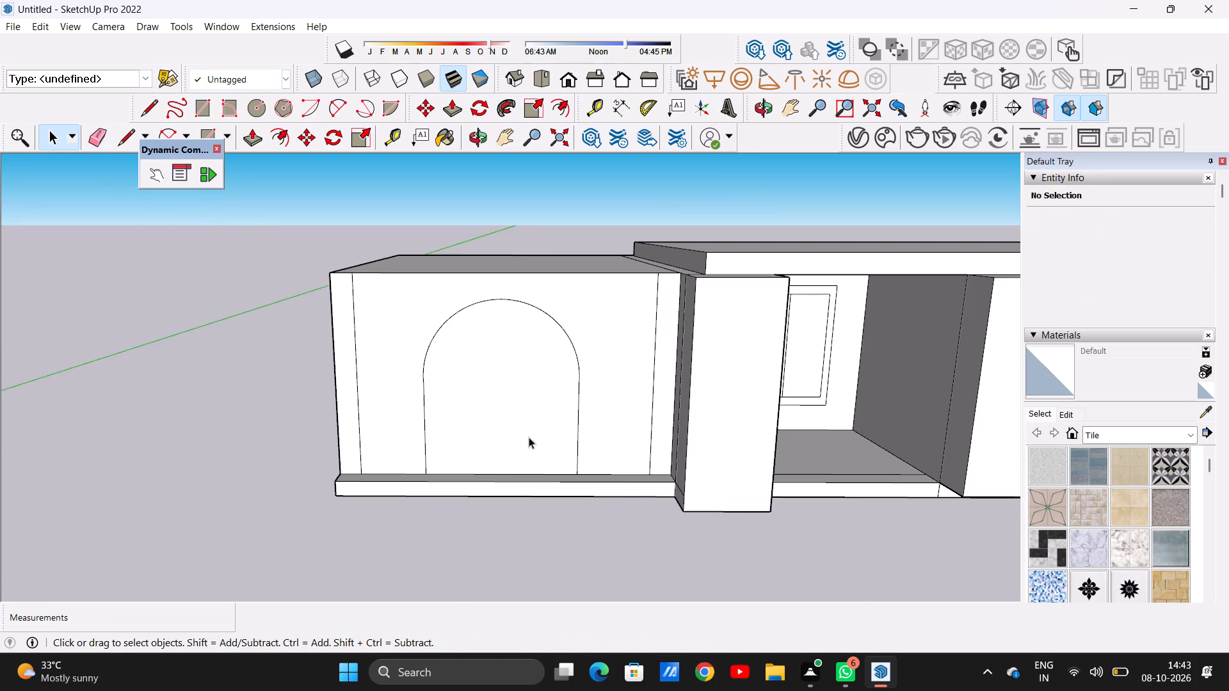
pyautogui.moveTo(529, 437); pyautogui.dragTo(522, 374, button='middle')
pyautogui.scroll(4, 524, 342)
pyautogui.press('o')
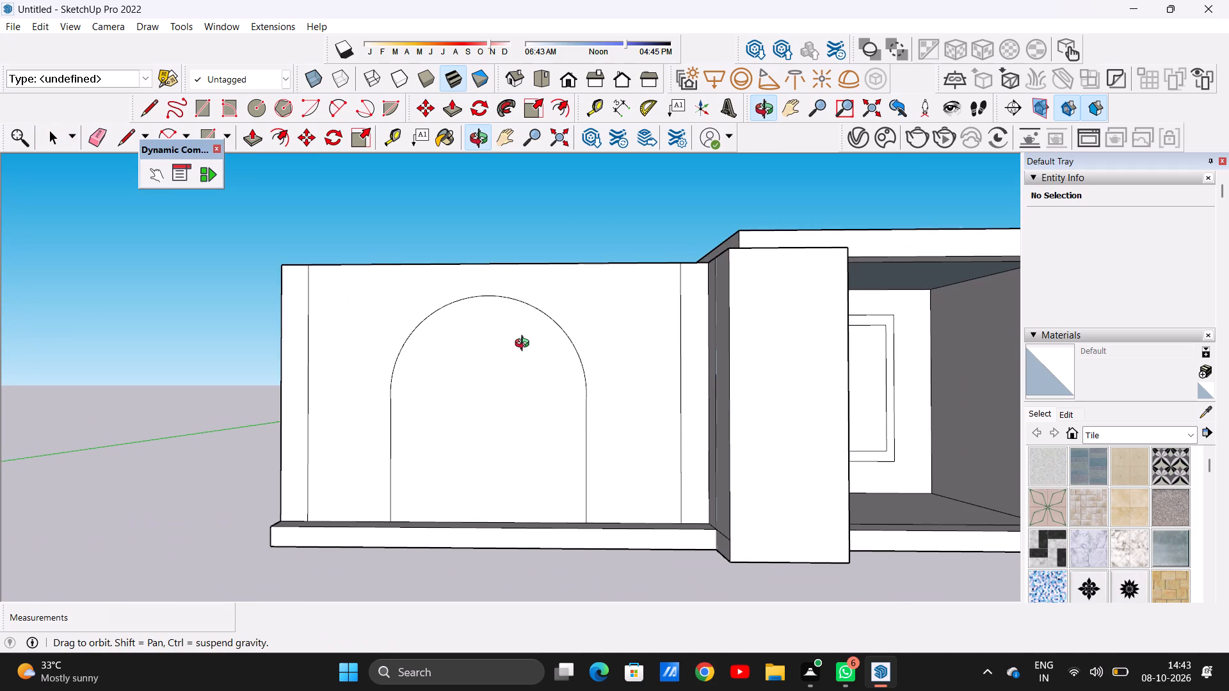
pyautogui.press('f')
pyautogui.click(469, 310)
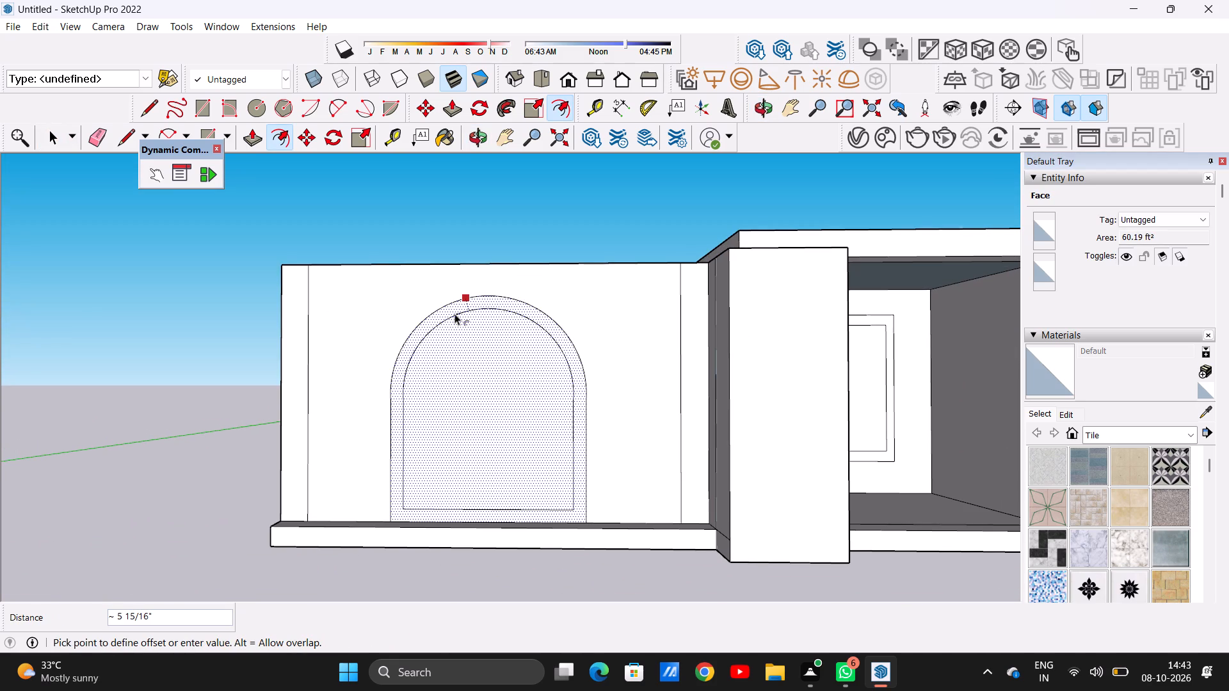
pyautogui.click(454, 315)
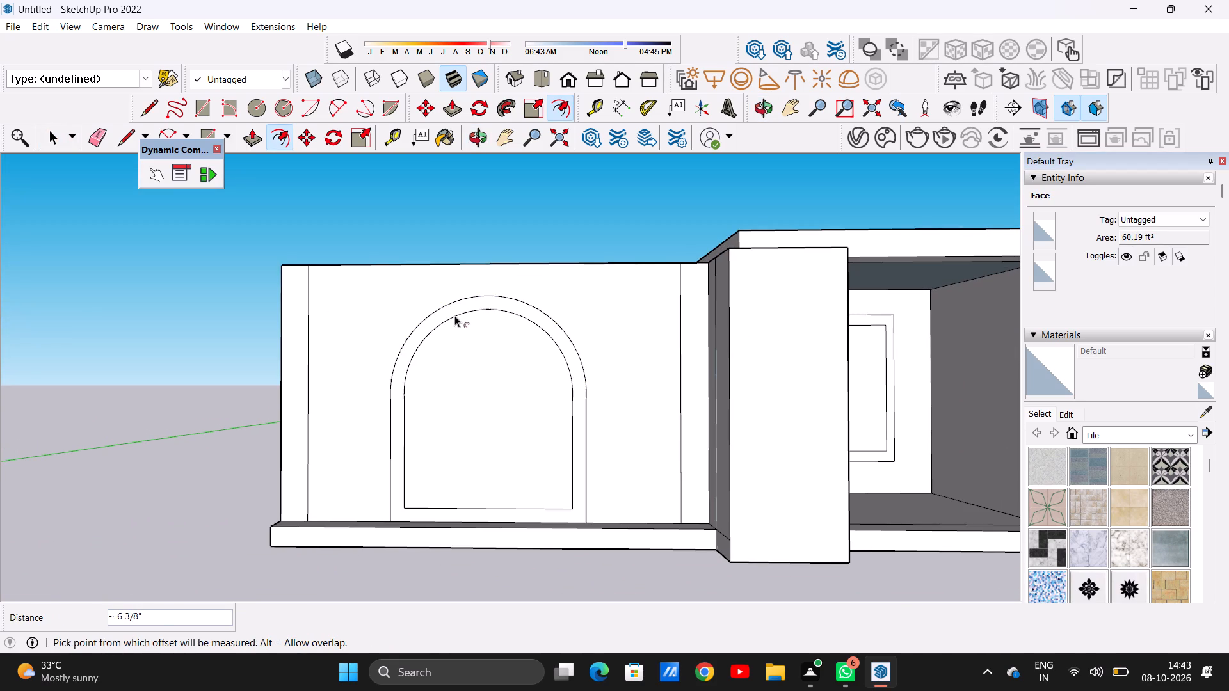
pyautogui.press('space')
# Push/Pull the top face of the centre wall block upward so it rises above the roof slab.
pyautogui.scroll(-16, 456, 389)
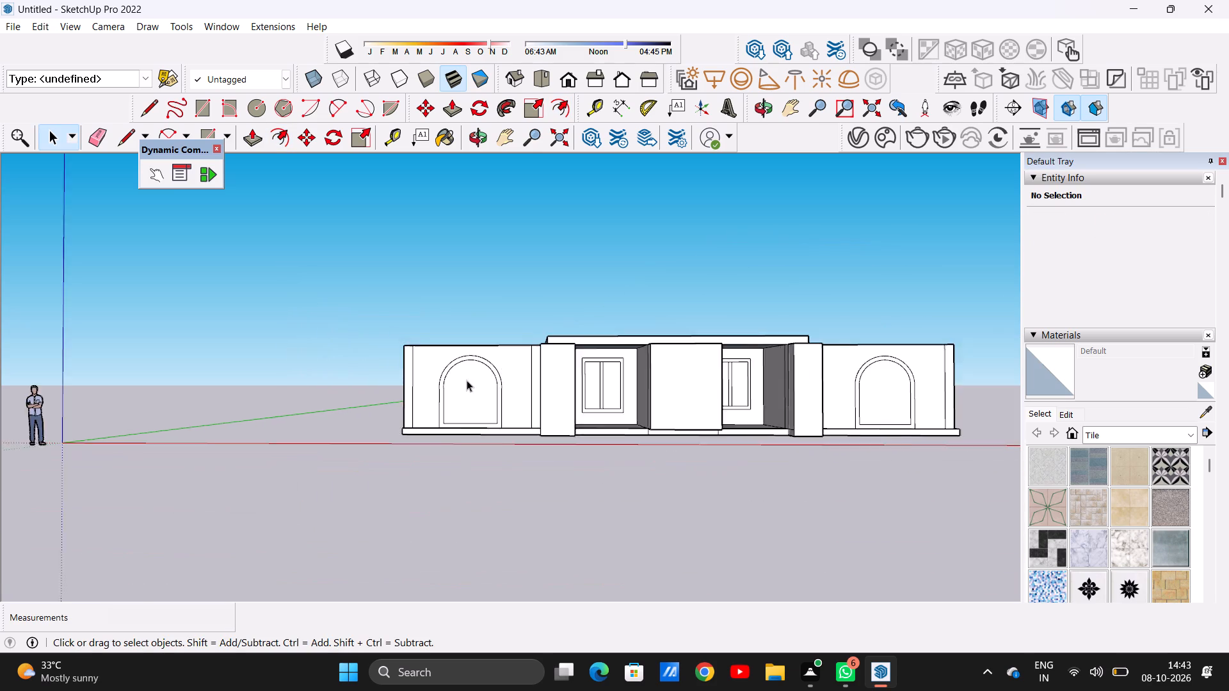
pyautogui.scroll(-3, 467, 380)
pyautogui.moveTo(551, 391); pyautogui.dragTo(536, 468, button='middle')
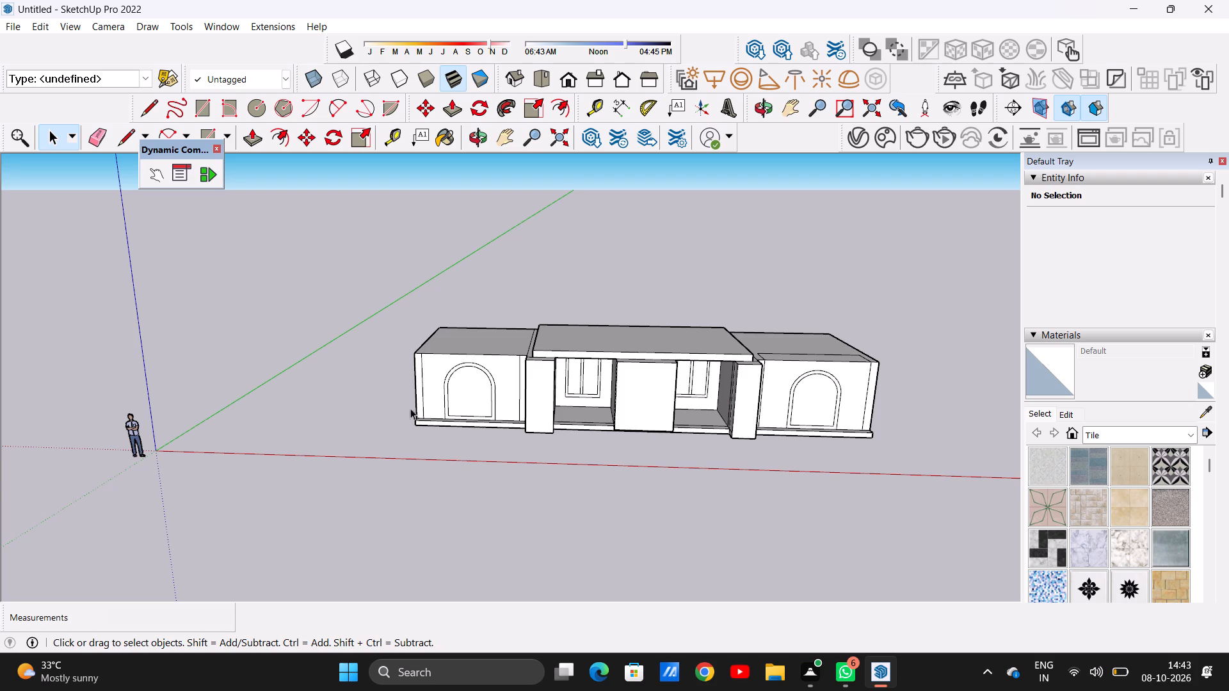
pyautogui.moveTo(656, 375); pyautogui.dragTo(656, 523, button='middle')
pyautogui.scroll(13, 665, 382)
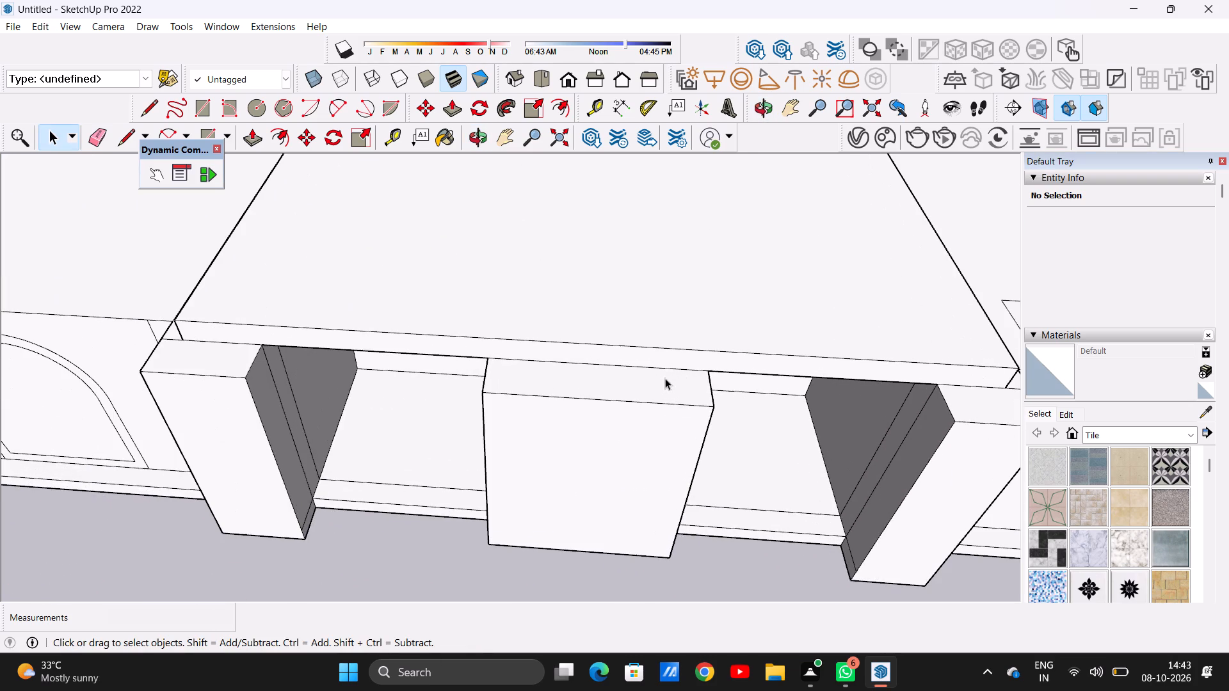
pyautogui.press('p')
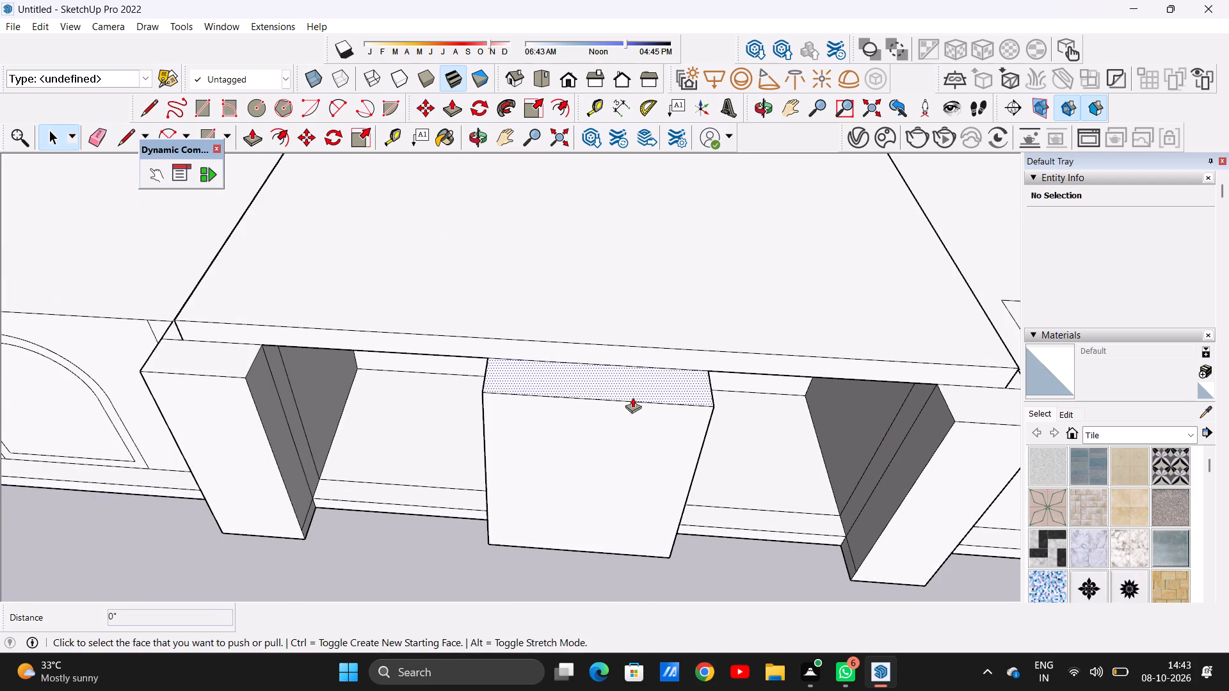
pyautogui.click(633, 395)
pyautogui.scroll(-7, 648, 262)
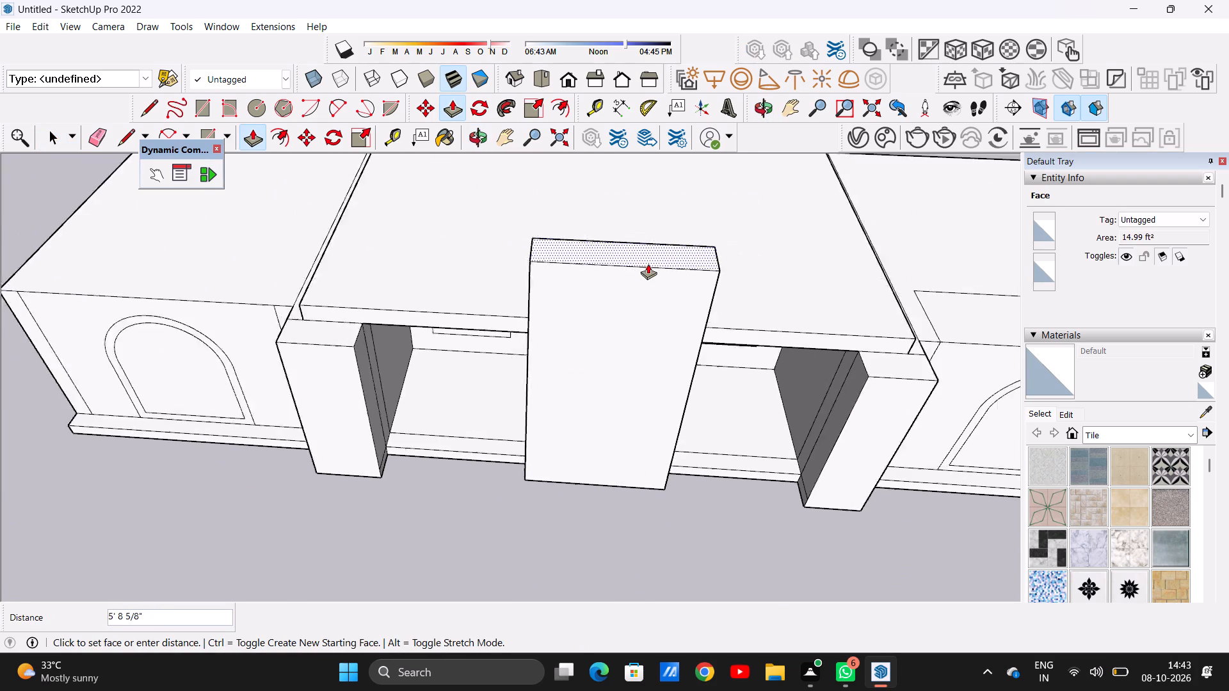
pyautogui.scroll(-2, 648, 264)
pyautogui.click(645, 221)
pyautogui.press('space')
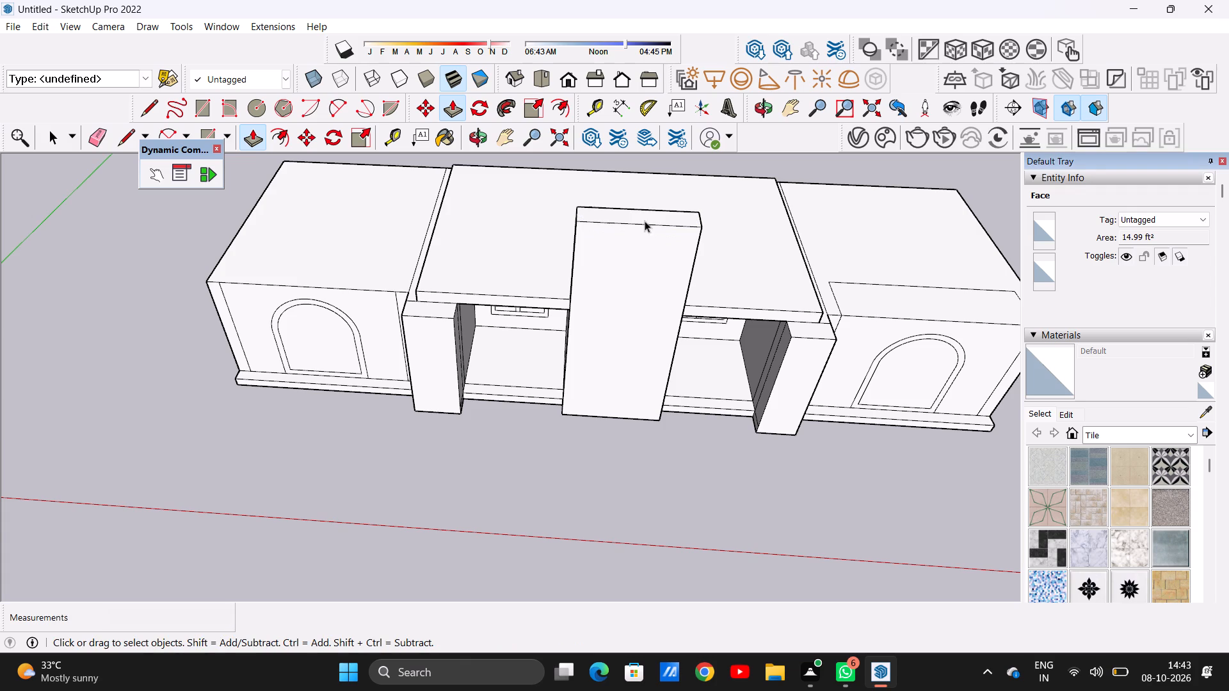
# Examine the ground-floor massing and the raised centre wall from the front, above and the sides.
pyautogui.scroll(-3, 561, 395)
pyautogui.moveTo(574, 388); pyautogui.dragTo(583, 178, button='middle')
pyautogui.scroll(5, 636, 286)
pyautogui.scroll(-9, 598, 294)
pyautogui.moveTo(598, 303); pyautogui.dragTo(606, 414, button='middle')
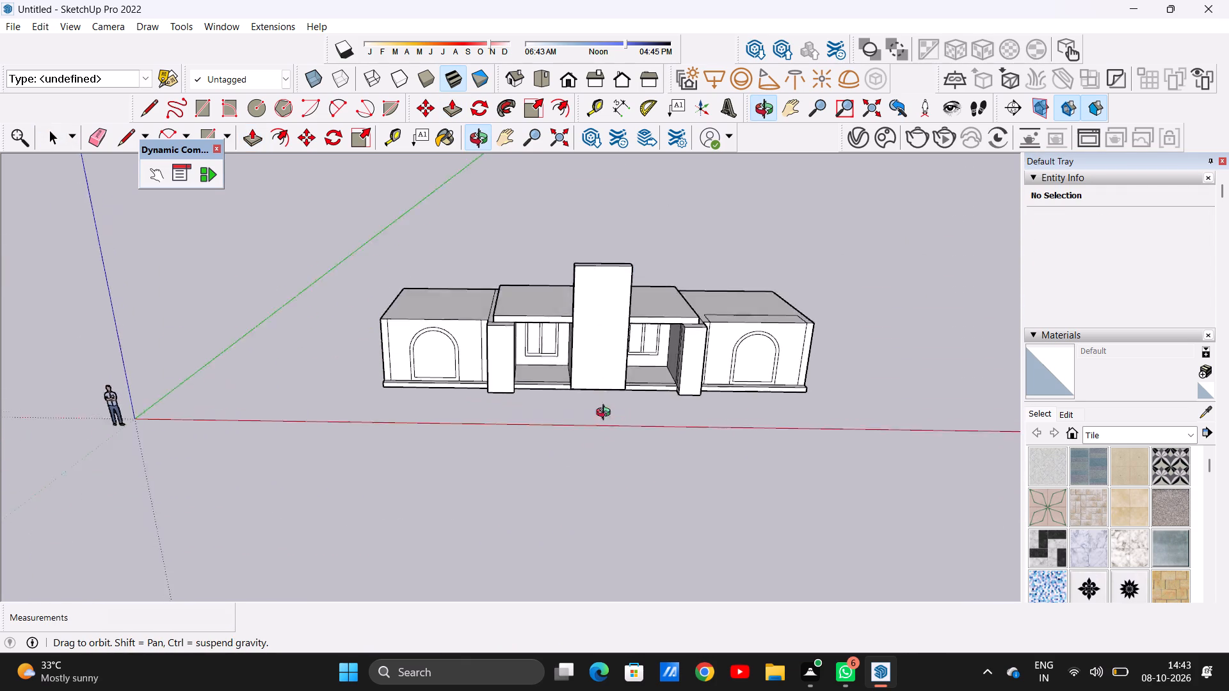
pyautogui.moveTo(606, 414); pyautogui.dragTo(609, 461, button='middle')
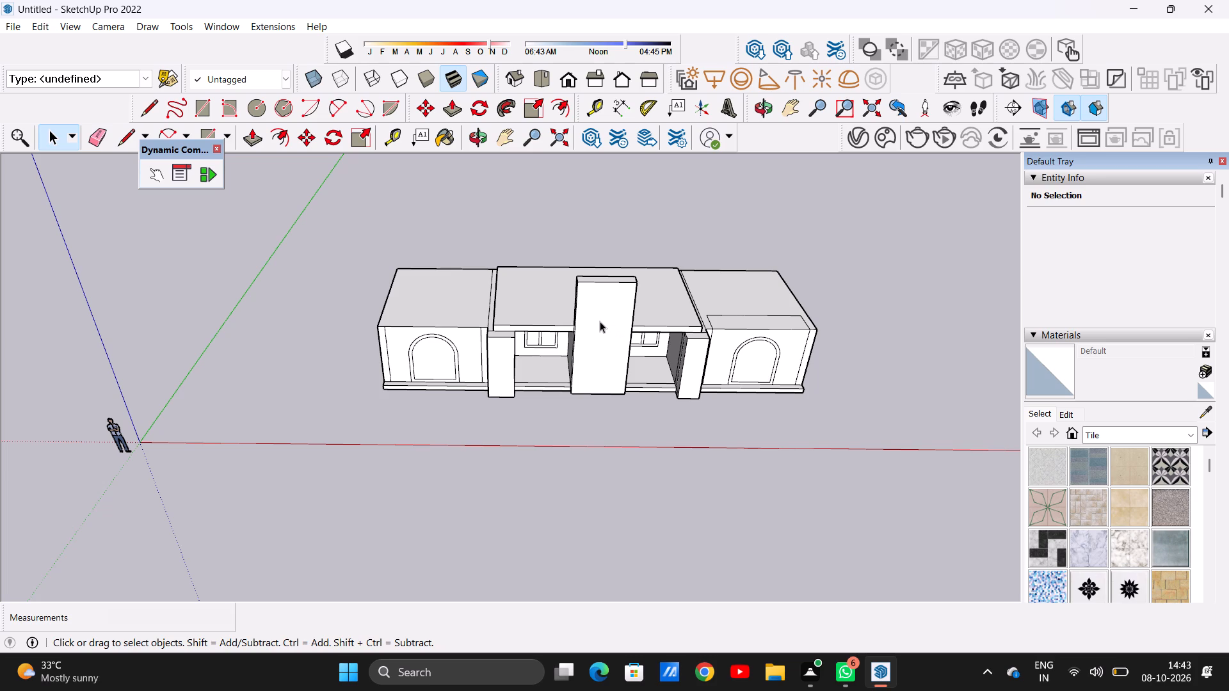
pyautogui.scroll(-4, 592, 317)
pyautogui.moveTo(526, 298); pyautogui.dragTo(385, 397, button='middle')
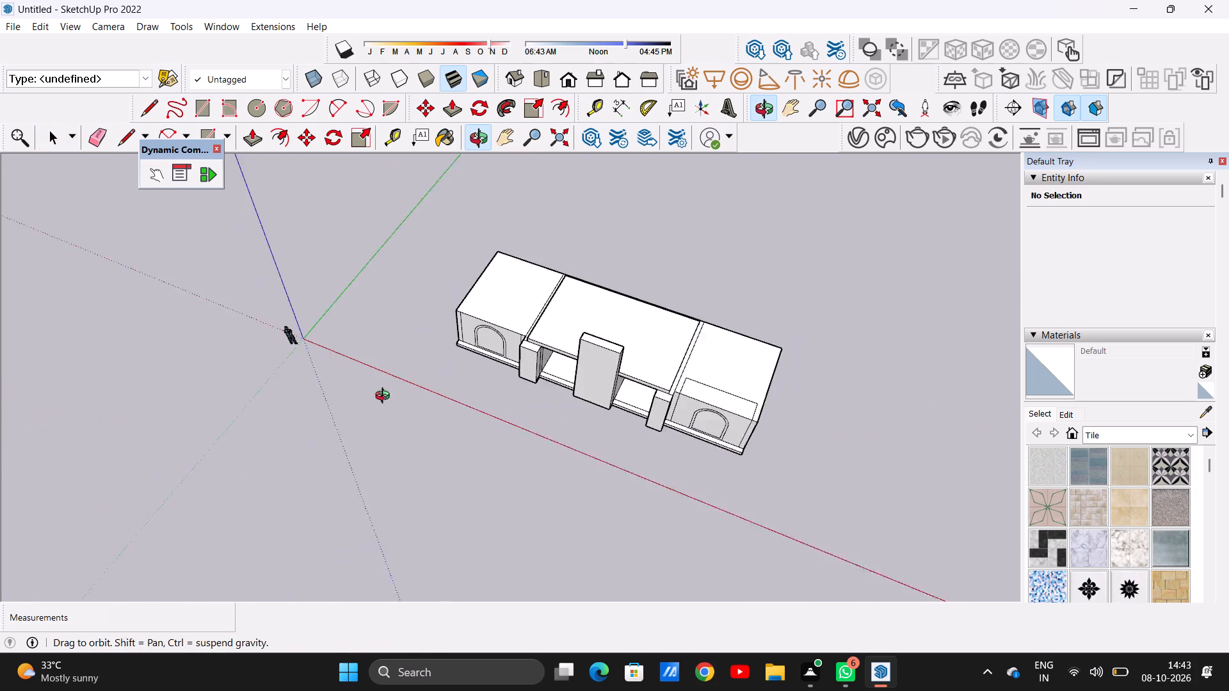
pyautogui.moveTo(385, 397); pyautogui.dragTo(382, 397, button='middle')
pyautogui.moveTo(639, 370); pyautogui.dragTo(346, 343, button='middle')
pyautogui.moveTo(716, 420); pyautogui.dragTo(545, 393, button='middle')
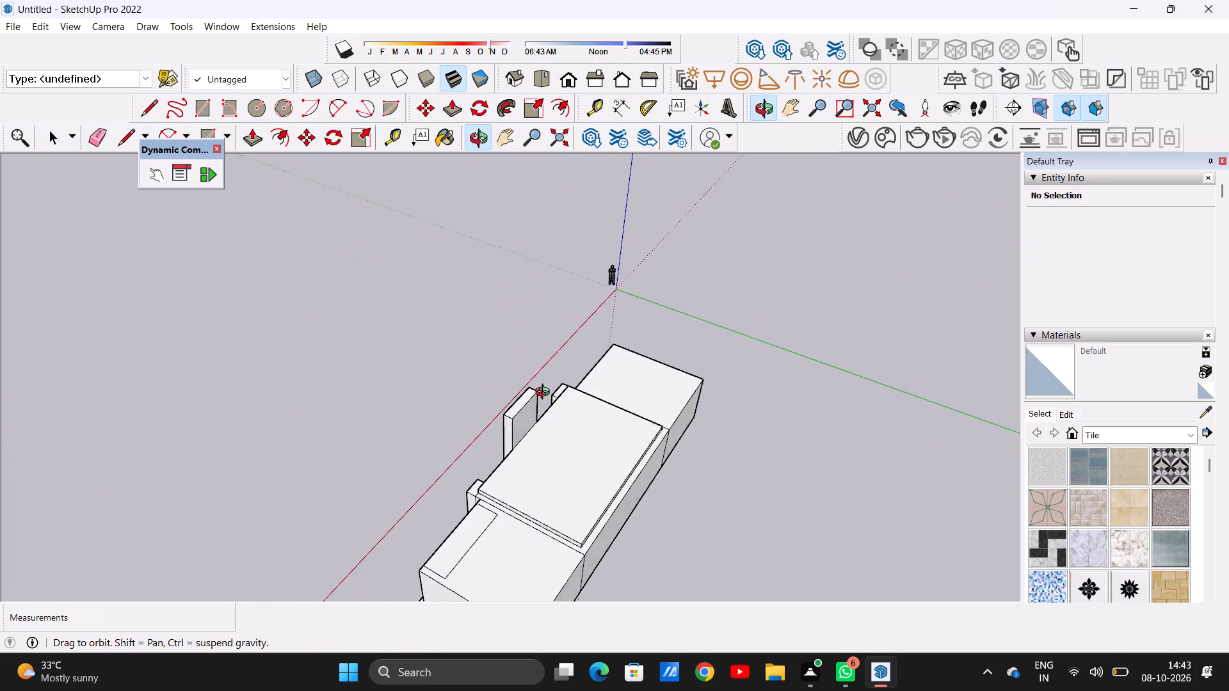
pyautogui.moveTo(545, 393); pyautogui.dragTo(796, 379, button='middle')
pyautogui.moveTo(441, 470); pyautogui.dragTo(709, 396, button='middle')
pyautogui.moveTo(558, 418); pyautogui.dragTo(652, 353, button='middle')
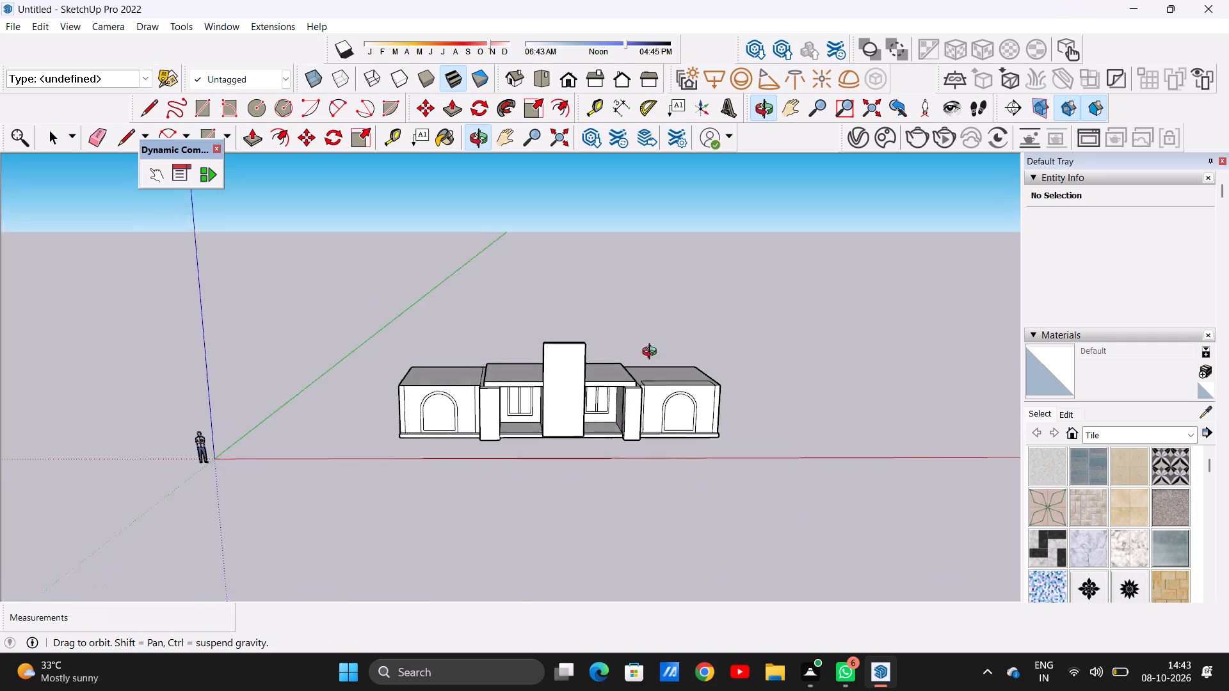
pyautogui.moveTo(652, 353); pyautogui.dragTo(643, 292, button='middle')
pyautogui.scroll(6, 578, 412)
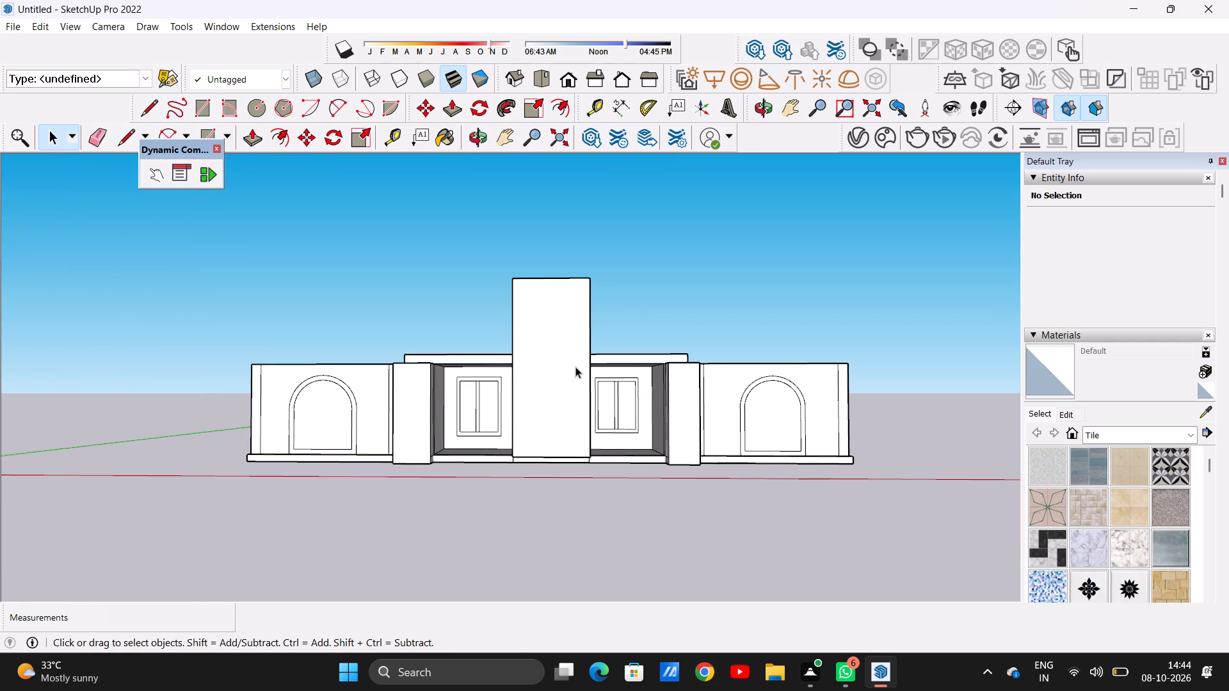
pyautogui.moveTo(575, 367); pyautogui.dragTo(583, 511, button='middle')
pyautogui.moveTo(563, 366); pyautogui.dragTo(563, 484, button='middle')
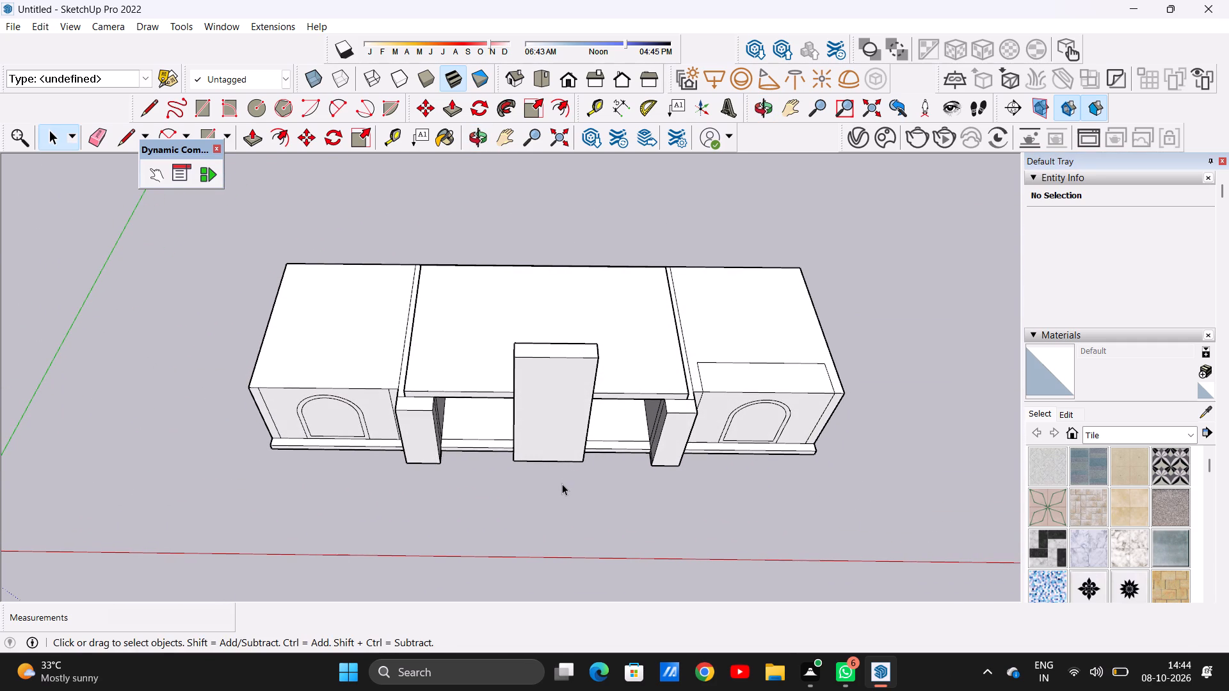
pyautogui.moveTo(563, 467); pyautogui.dragTo(569, 308, button='middle')
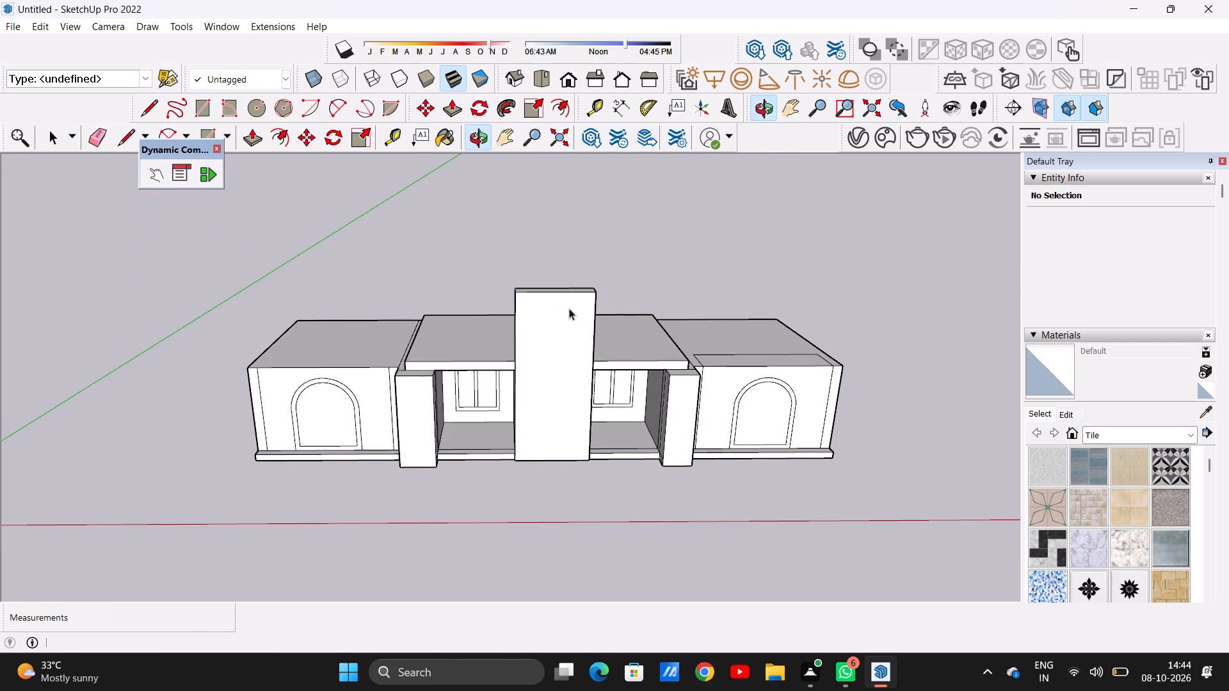
pyautogui.scroll(5, 628, 424)
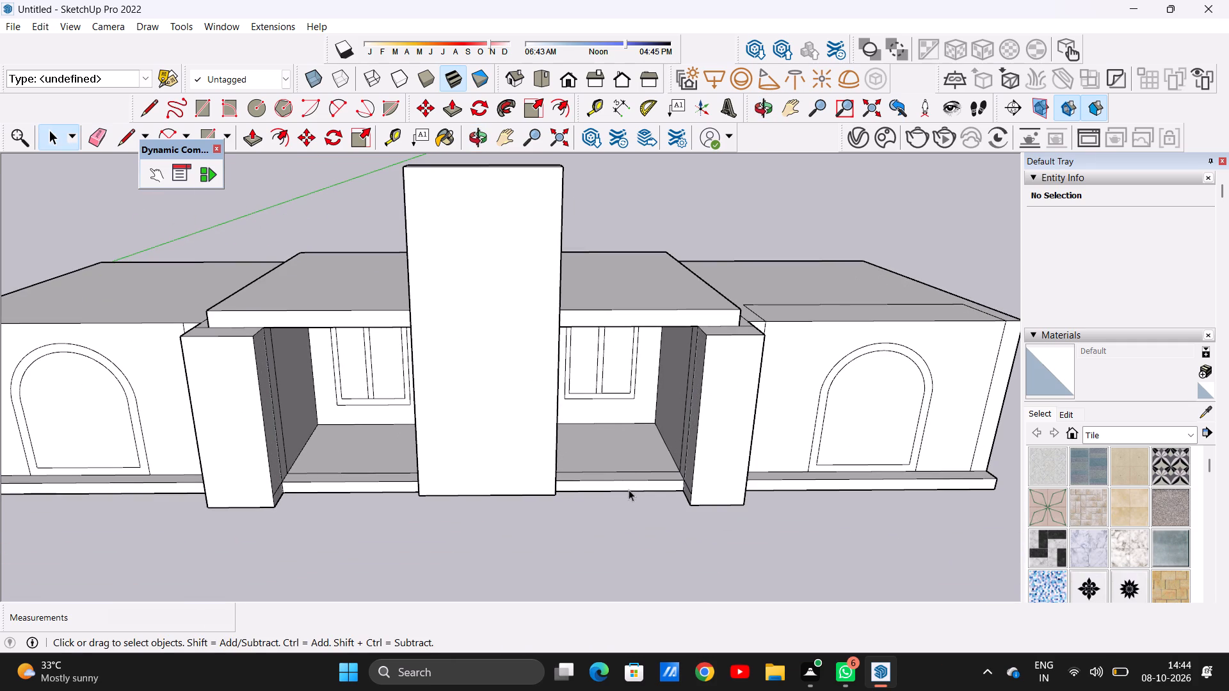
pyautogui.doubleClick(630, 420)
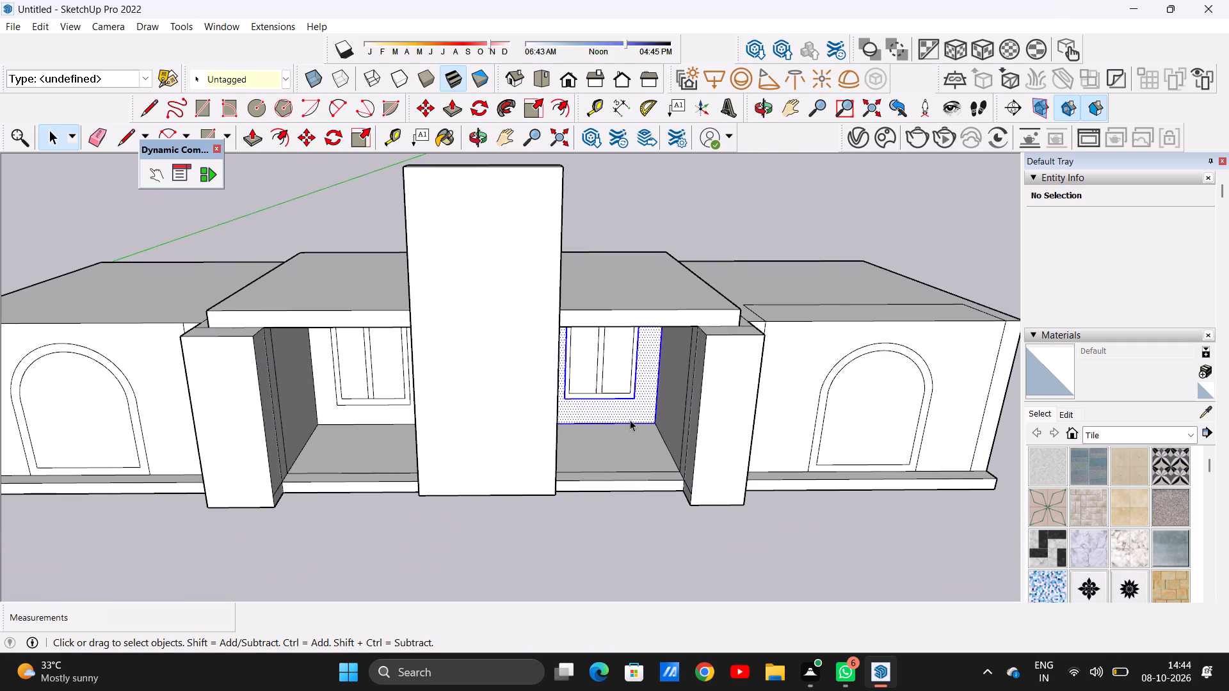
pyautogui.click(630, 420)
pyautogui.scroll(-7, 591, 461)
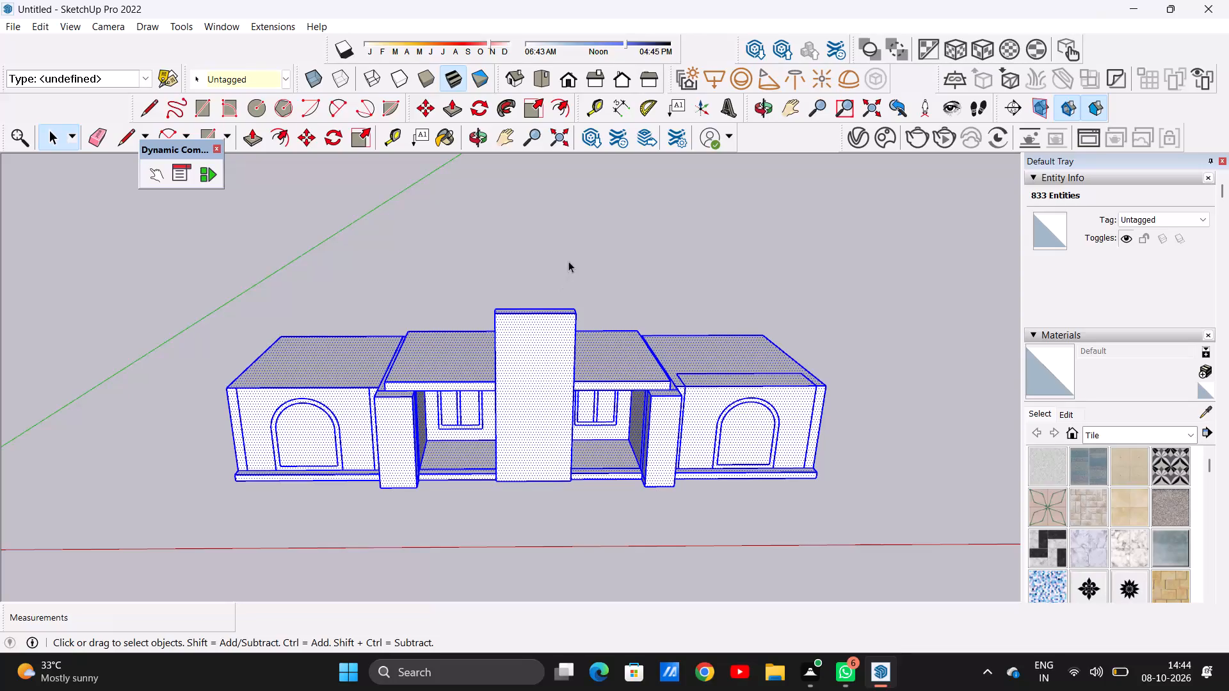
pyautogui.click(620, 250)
# Inspect the central roof slab and the narrow strip around it from several angles.
pyautogui.scroll(3, 625, 381)
pyautogui.scroll(-1, 625, 381)
pyautogui.moveTo(579, 383); pyautogui.dragTo(399, 427, button='middle')
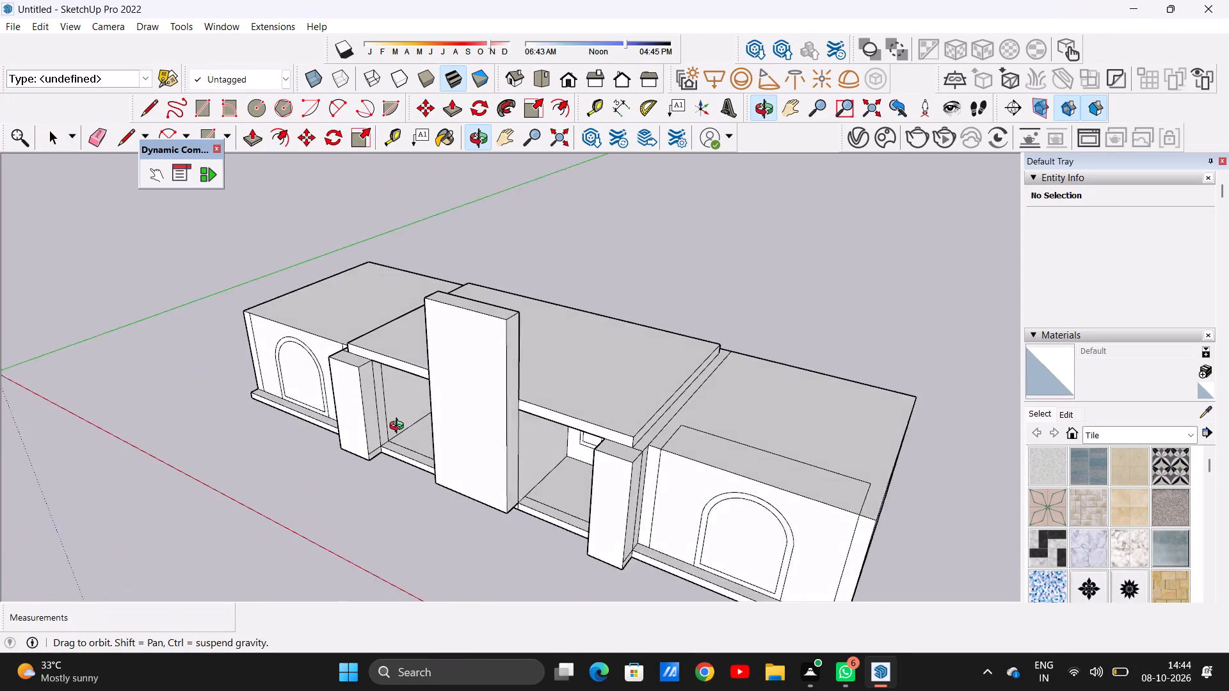
pyautogui.moveTo(399, 427); pyautogui.dragTo(449, 425, button='middle')
pyautogui.moveTo(319, 427); pyautogui.dragTo(307, 427, button='middle')
pyautogui.moveTo(622, 362); pyautogui.dragTo(624, 333, button='middle')
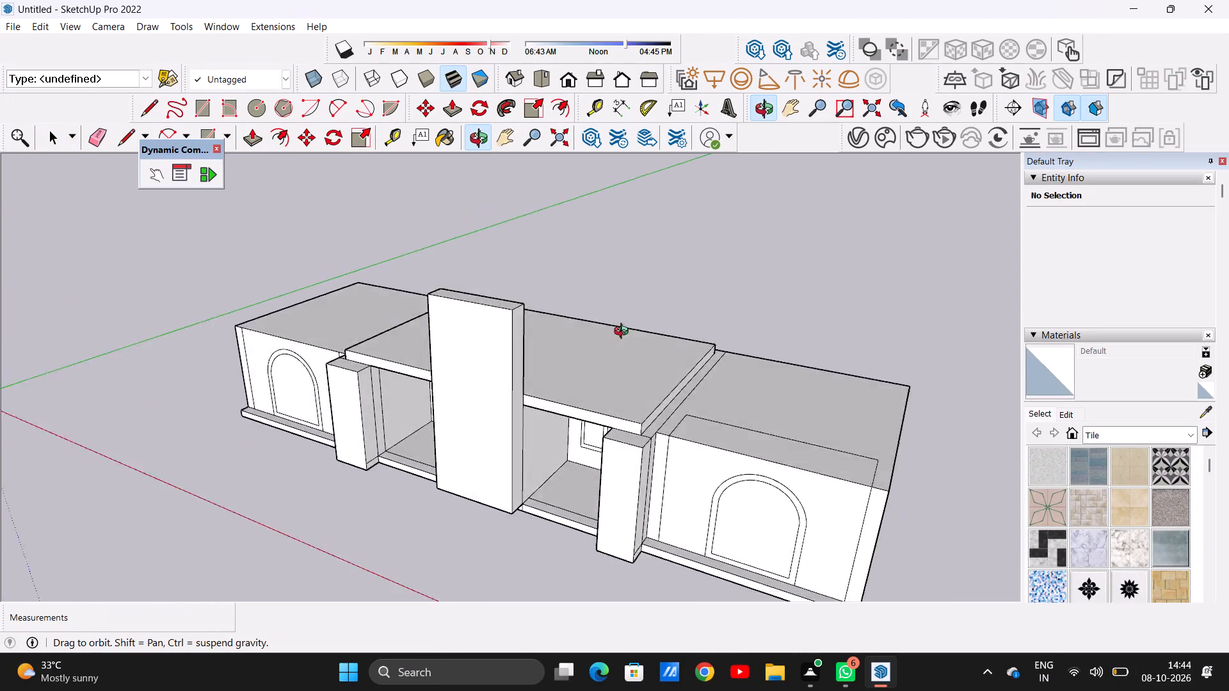
pyautogui.moveTo(624, 333); pyautogui.dragTo(714, 241, button='middle')
pyautogui.moveTo(662, 324); pyautogui.dragTo(381, 477, button='middle')
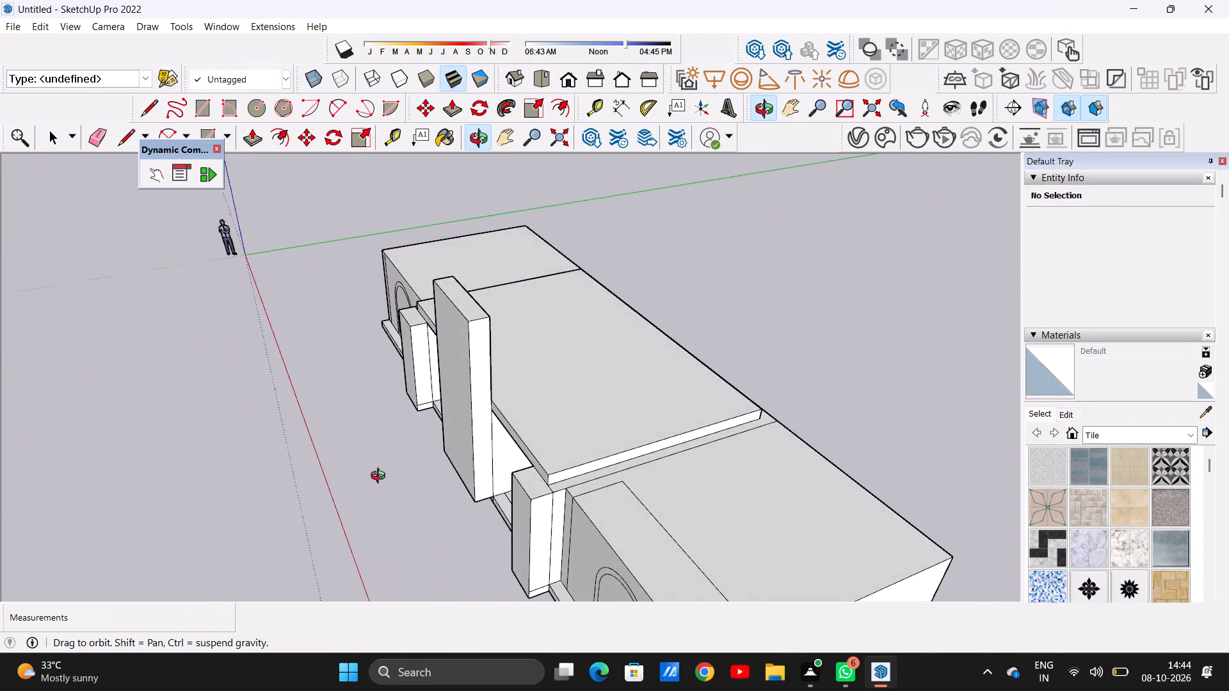
pyautogui.moveTo(381, 477); pyautogui.dragTo(380, 479, button='middle')
pyautogui.moveTo(625, 386); pyautogui.dragTo(750, 279, button='middle')
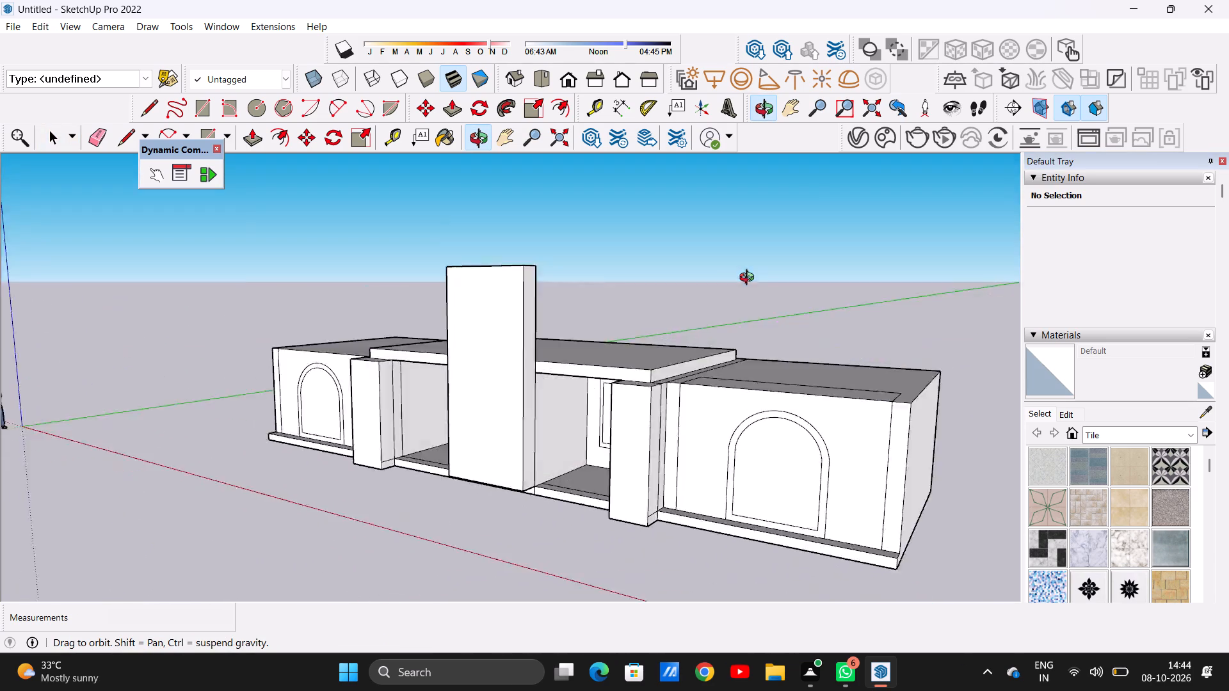
pyautogui.moveTo(750, 279); pyautogui.dragTo(463, 466, button='middle')
pyautogui.scroll(8, 446, 429)
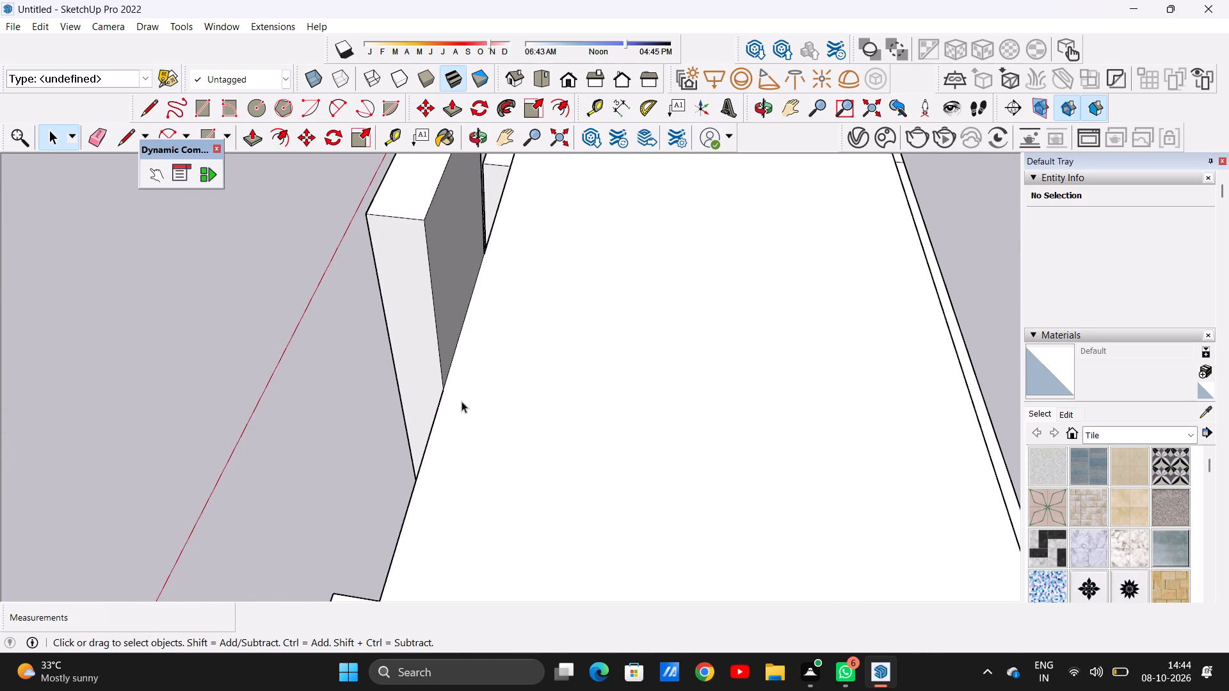
pyautogui.scroll(-7, 462, 401)
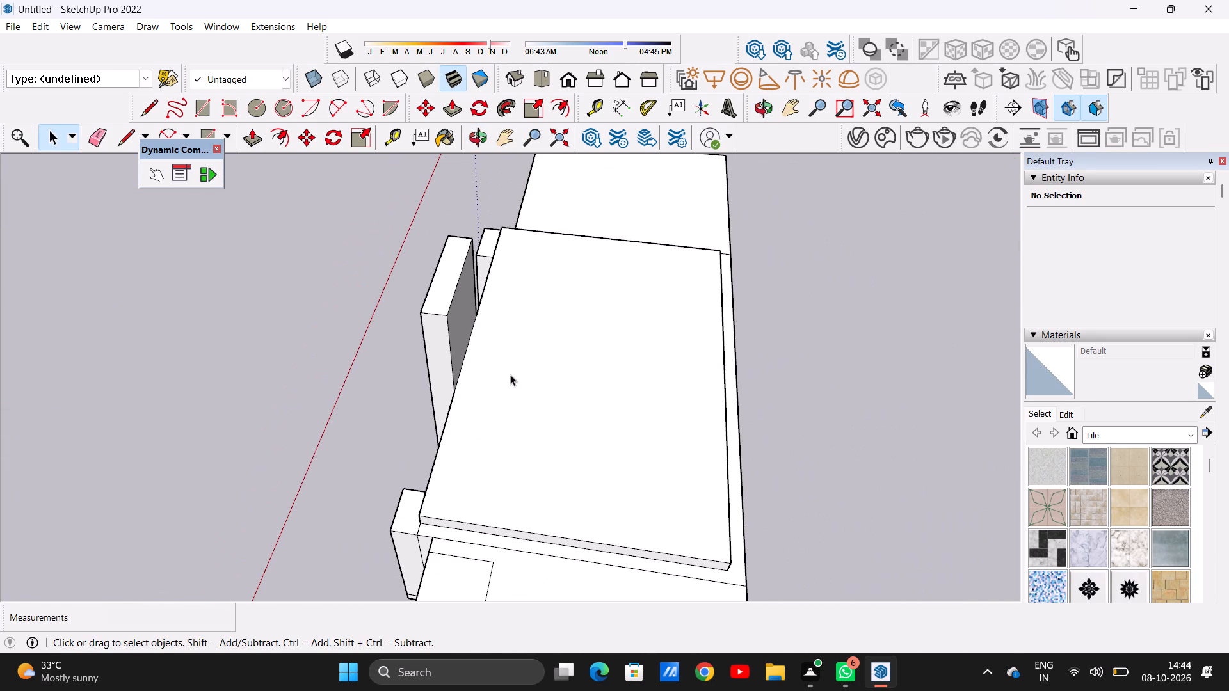
pyautogui.scroll(-6, 548, 349)
pyautogui.moveTo(415, 454); pyautogui.dragTo(847, 391, button='middle')
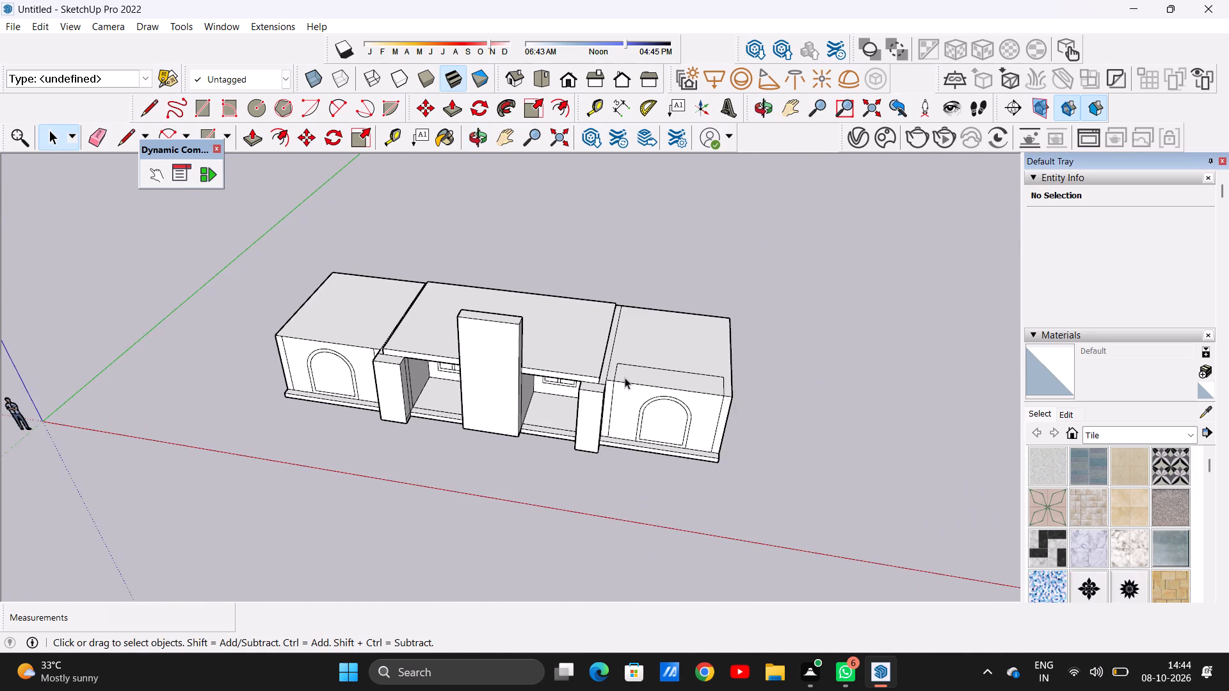
pyautogui.scroll(5, 601, 372)
pyautogui.scroll(-6, 614, 398)
pyautogui.moveTo(407, 395); pyautogui.dragTo(440, 340, button='middle')
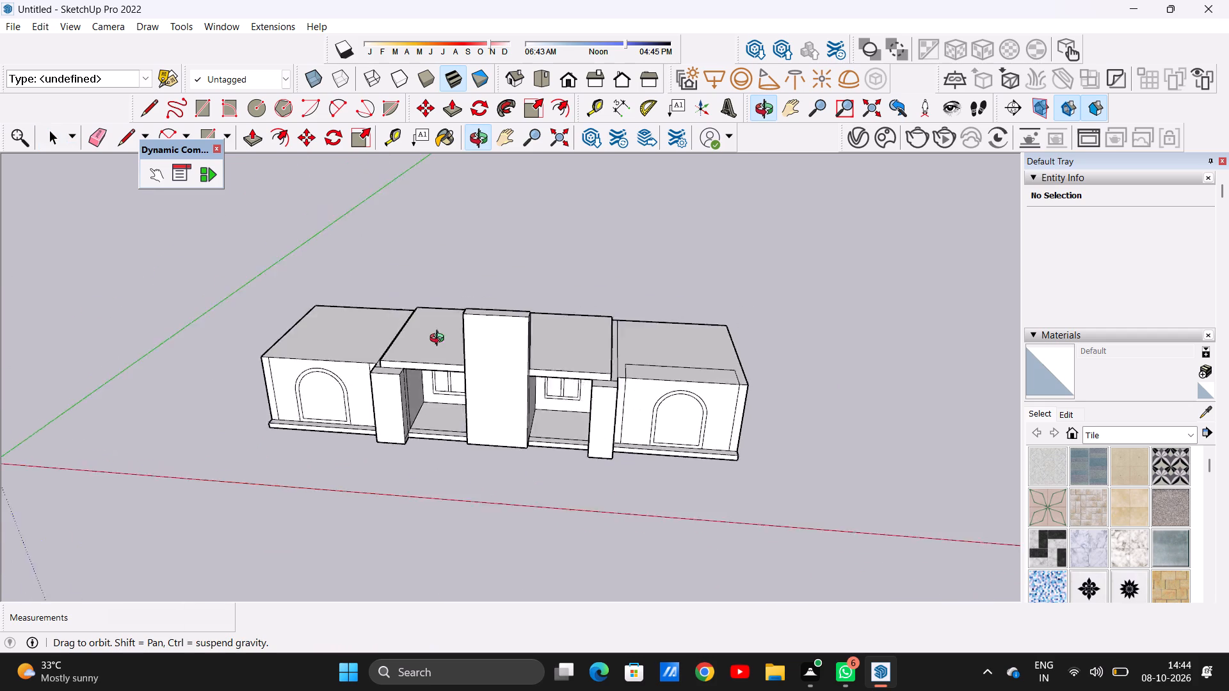
pyautogui.moveTo(440, 340); pyautogui.dragTo(471, 412, button='middle')
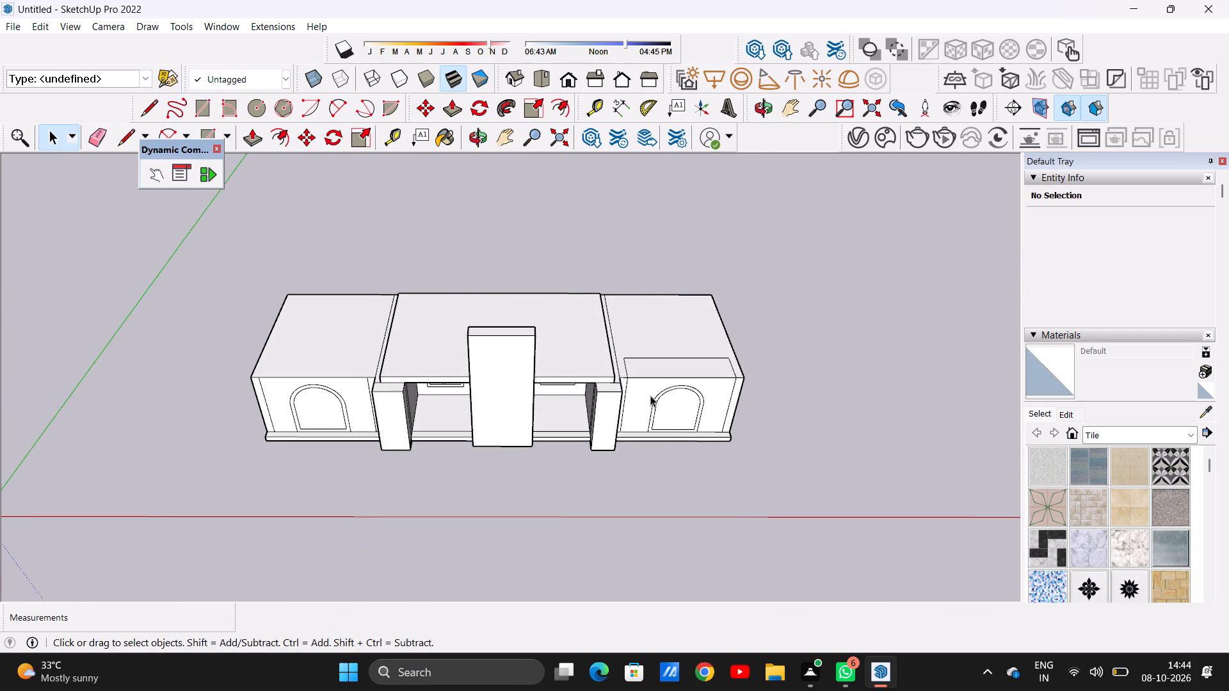
# Push/Pull the narrow strip around the central roof slab up 10' to form the upper-storey side and back walls.
pyautogui.moveTo(640, 398); pyautogui.dragTo(549, 402, button='middle')
pyautogui.scroll(13, 592, 390)
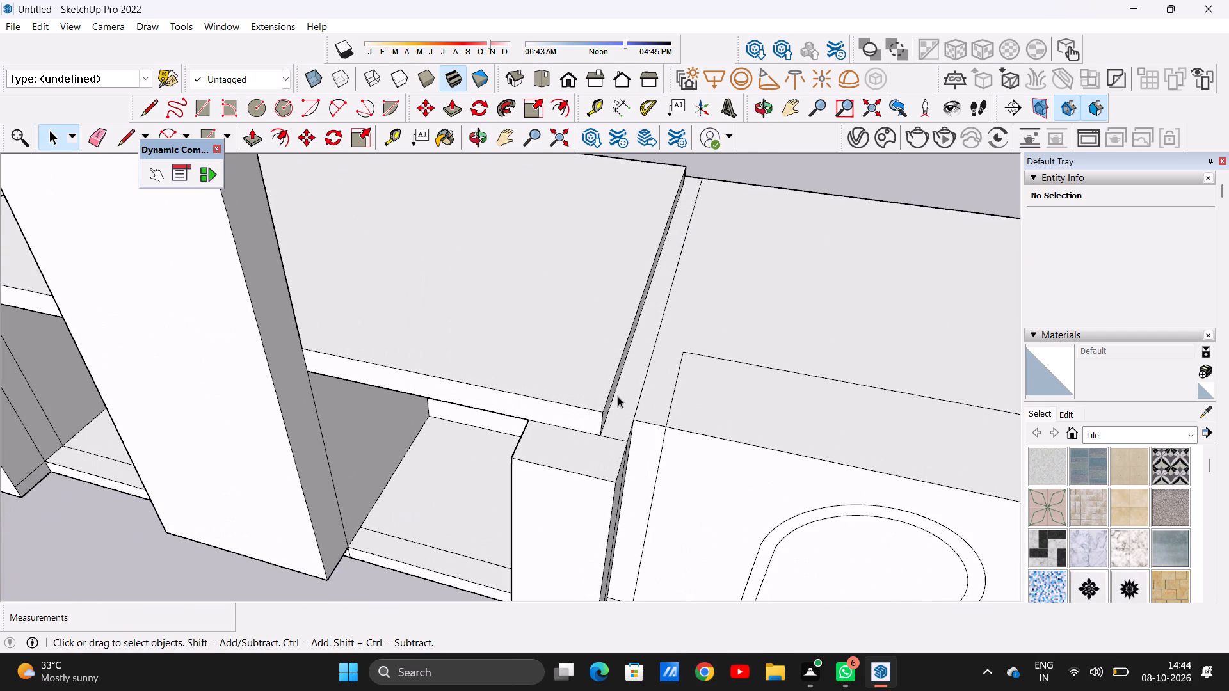
pyautogui.press('p')
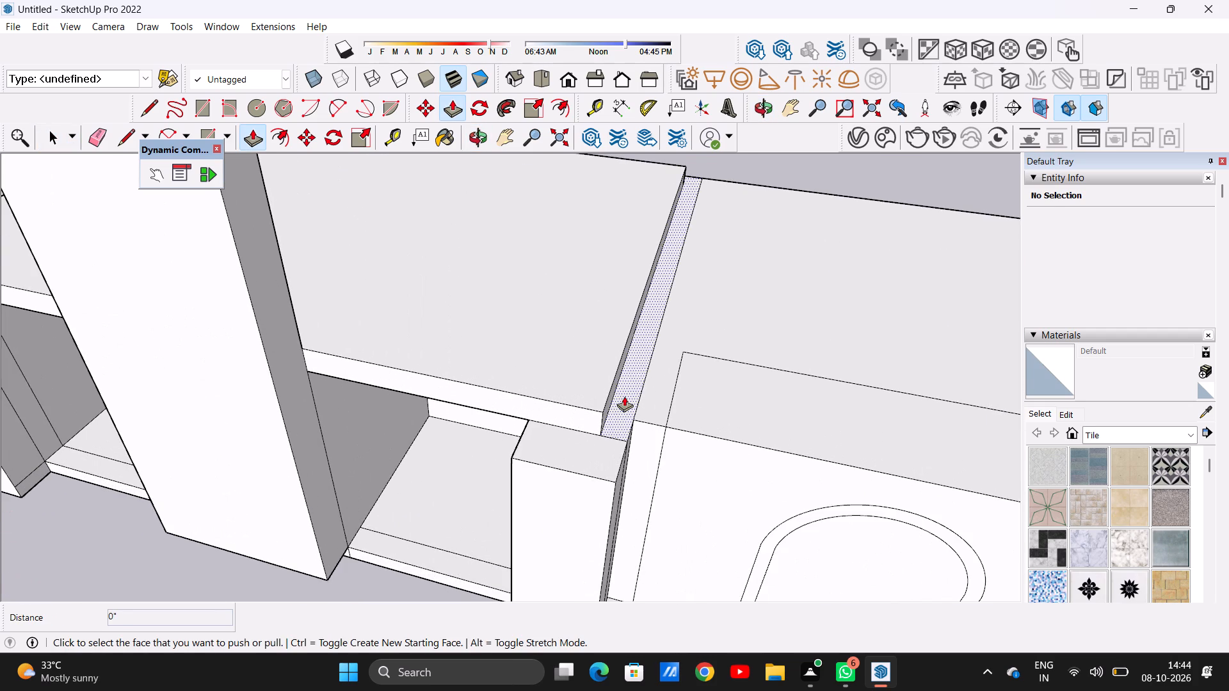
pyautogui.click(624, 396)
pyautogui.scroll(-8, 639, 315)
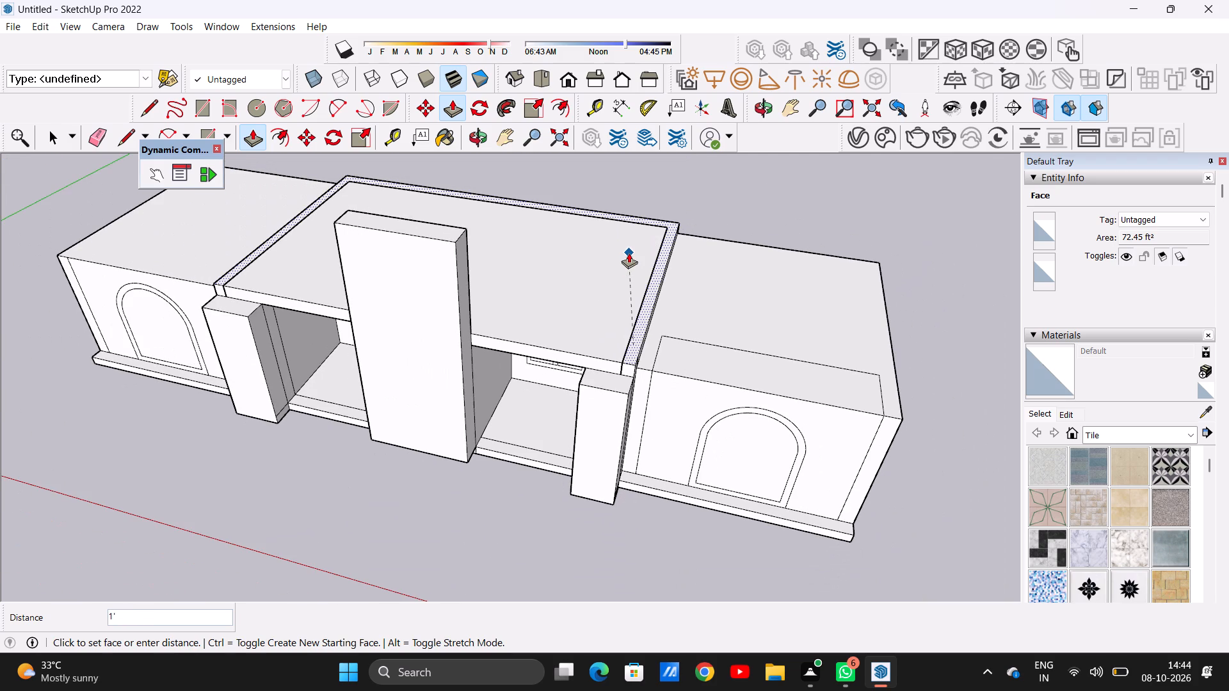
pyautogui.write("10'")
pyautogui.press('Return')
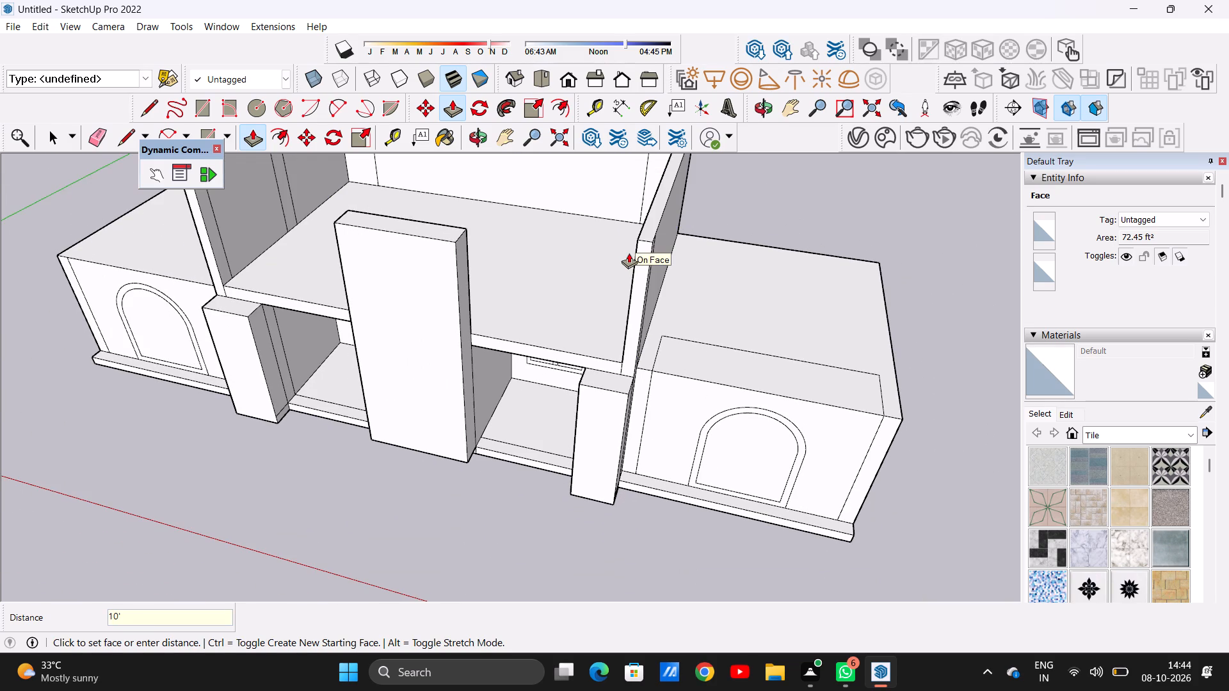
pyautogui.press('space')
# Examine the upper-storey walls against the centre wall from the front and at an angle.
pyautogui.scroll(-7, 607, 390)
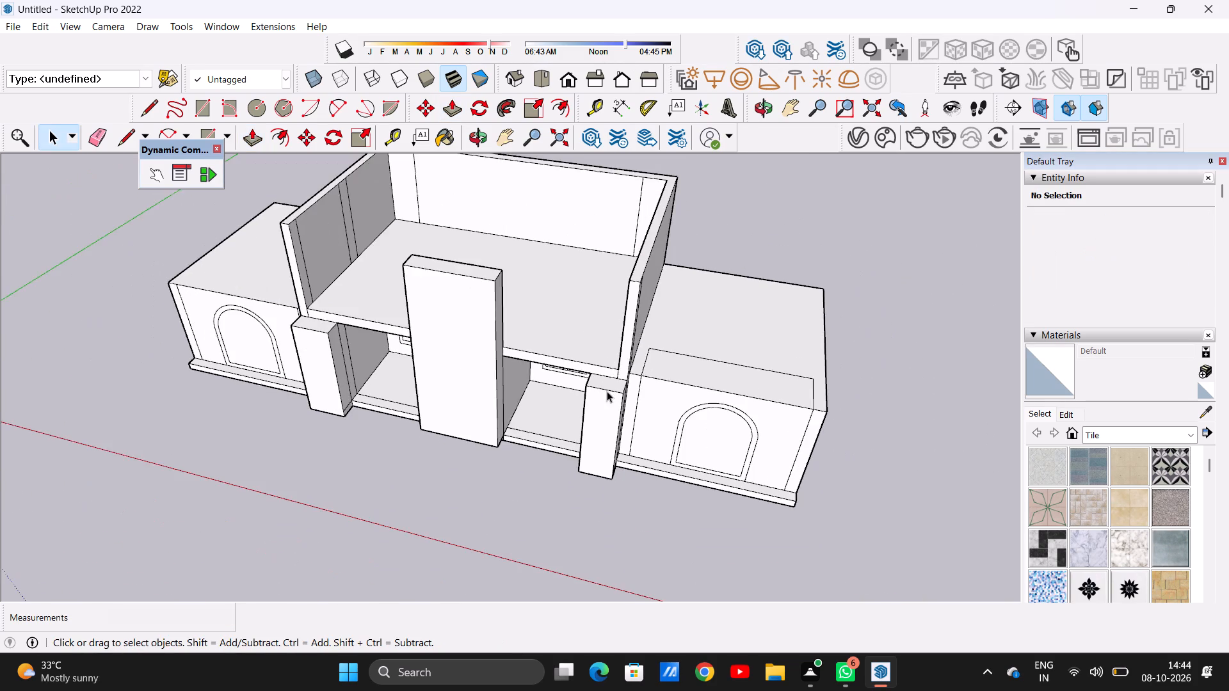
pyautogui.scroll(-1, 607, 391)
pyautogui.moveTo(472, 398); pyautogui.dragTo(542, 231, button='middle')
pyautogui.scroll(3, 492, 301)
pyautogui.moveTo(486, 299); pyautogui.dragTo(479, 305, button='middle')
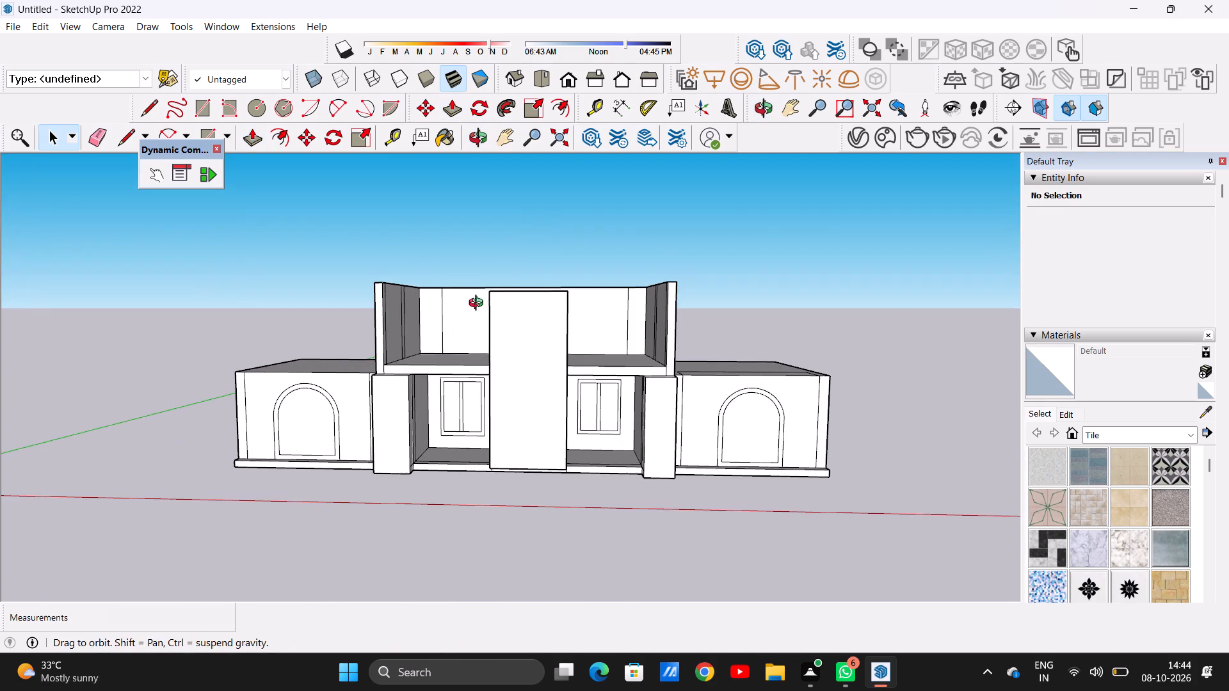
pyautogui.moveTo(479, 305); pyautogui.dragTo(305, 330, button='middle')
pyautogui.scroll(1, 449, 276)
pyautogui.scroll(-1, 450, 278)
pyautogui.scroll(4, 451, 280)
pyautogui.moveTo(439, 347); pyautogui.dragTo(591, 300, button='middle')
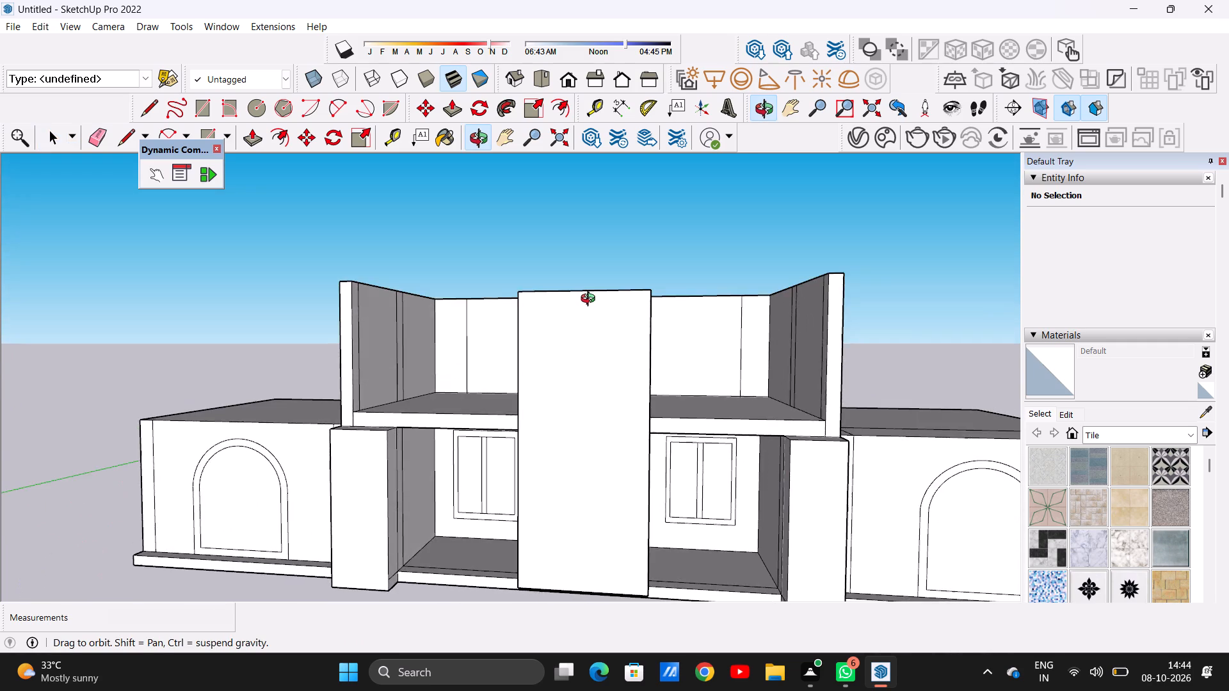
pyautogui.moveTo(591, 300); pyautogui.dragTo(603, 349, button='middle')
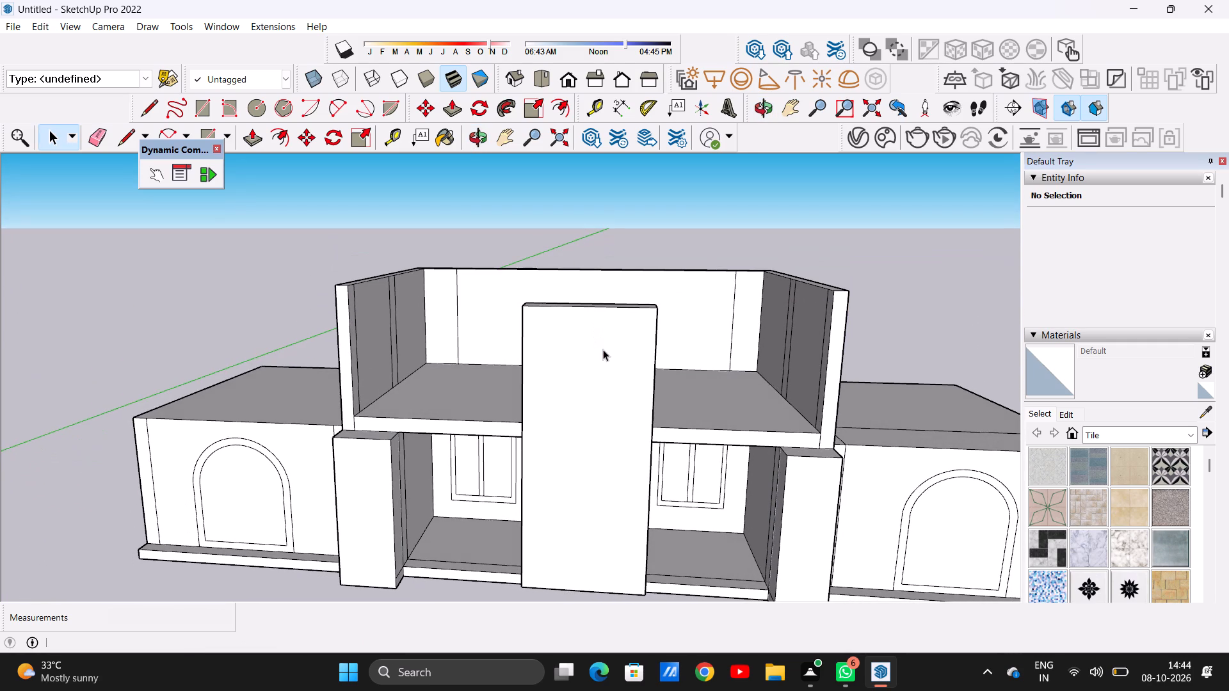
pyautogui.moveTo(677, 514); pyautogui.dragTo(595, 481, button='middle')
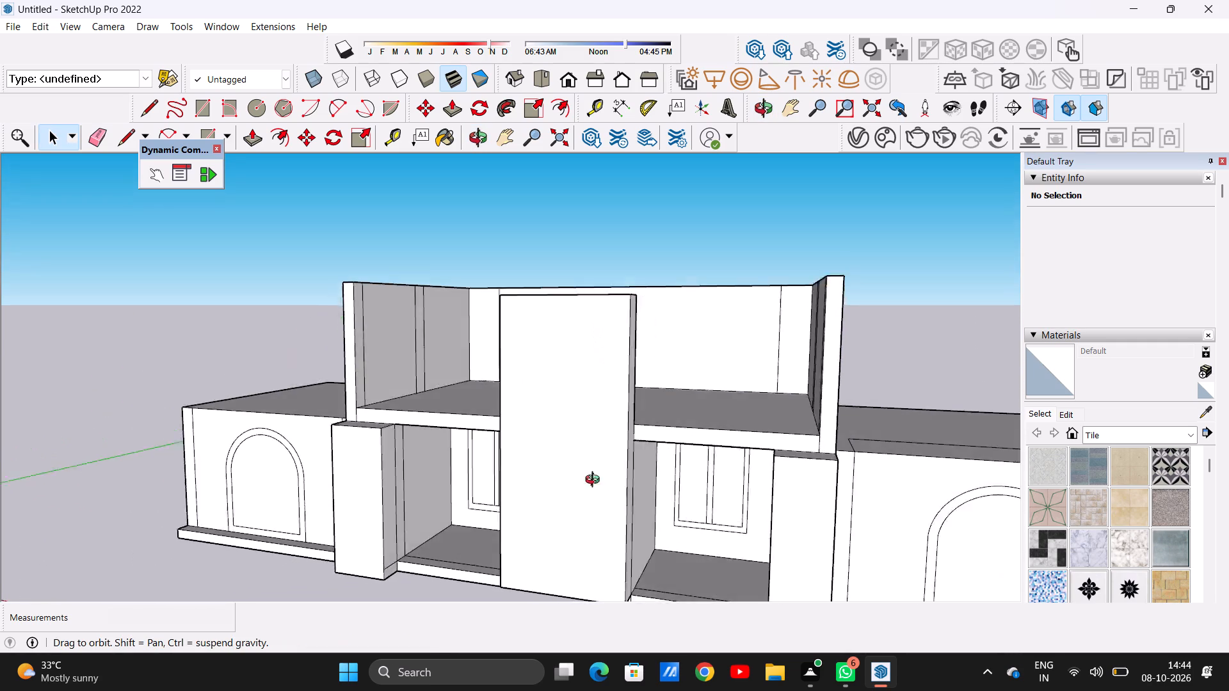
pyautogui.moveTo(595, 481); pyautogui.dragTo(513, 508, button='middle')
pyautogui.scroll(1, 612, 434)
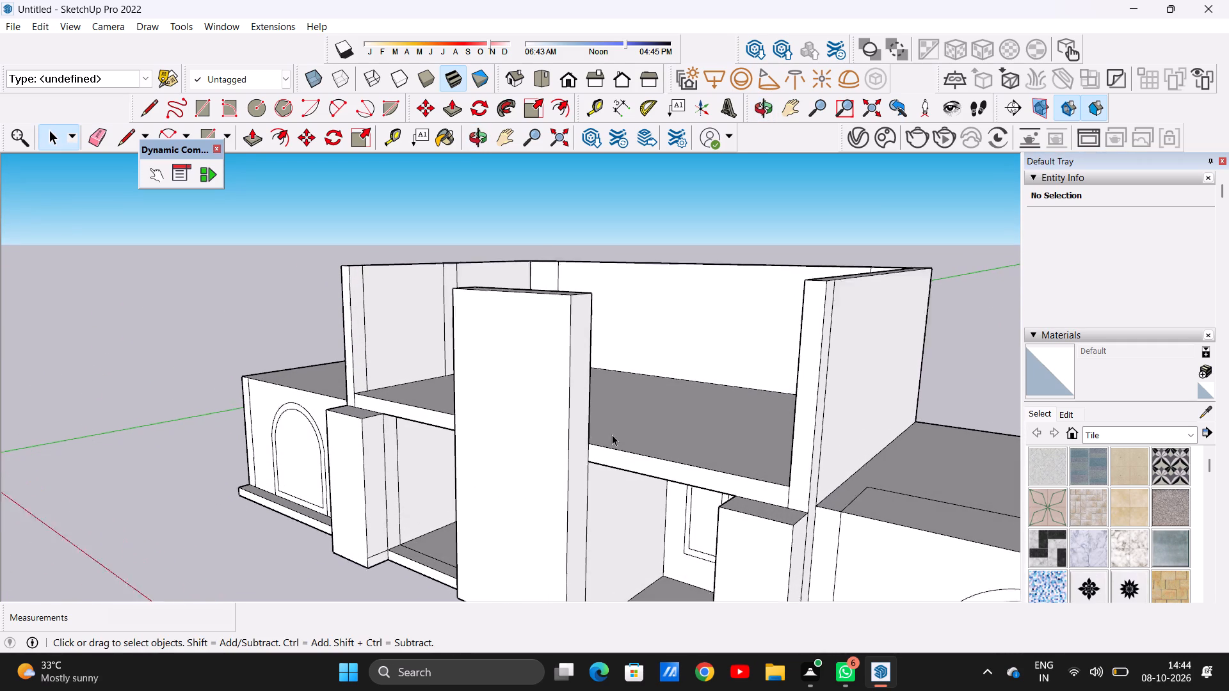
pyautogui.scroll(1, 612, 434)
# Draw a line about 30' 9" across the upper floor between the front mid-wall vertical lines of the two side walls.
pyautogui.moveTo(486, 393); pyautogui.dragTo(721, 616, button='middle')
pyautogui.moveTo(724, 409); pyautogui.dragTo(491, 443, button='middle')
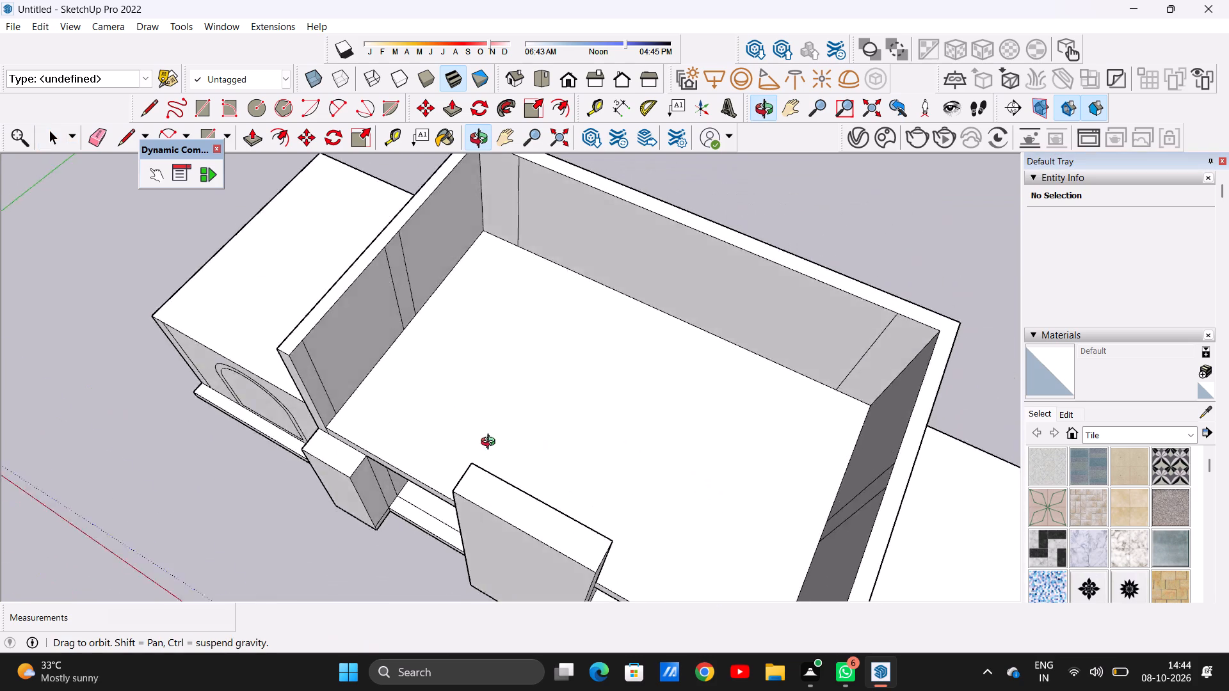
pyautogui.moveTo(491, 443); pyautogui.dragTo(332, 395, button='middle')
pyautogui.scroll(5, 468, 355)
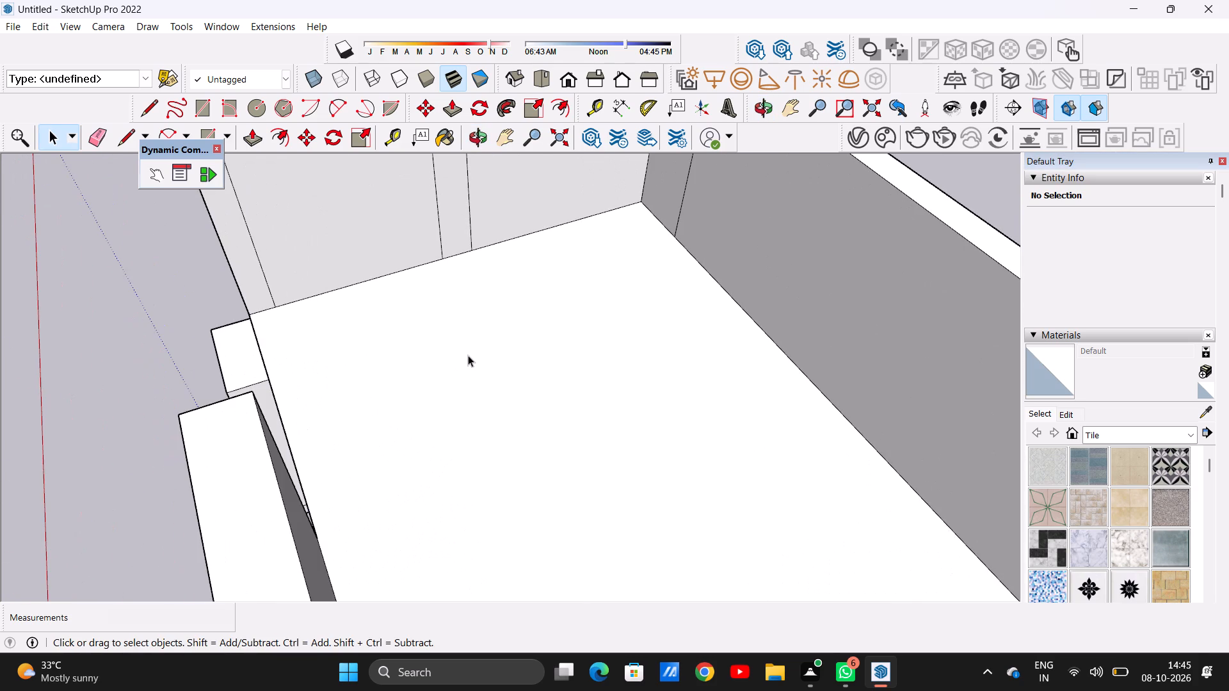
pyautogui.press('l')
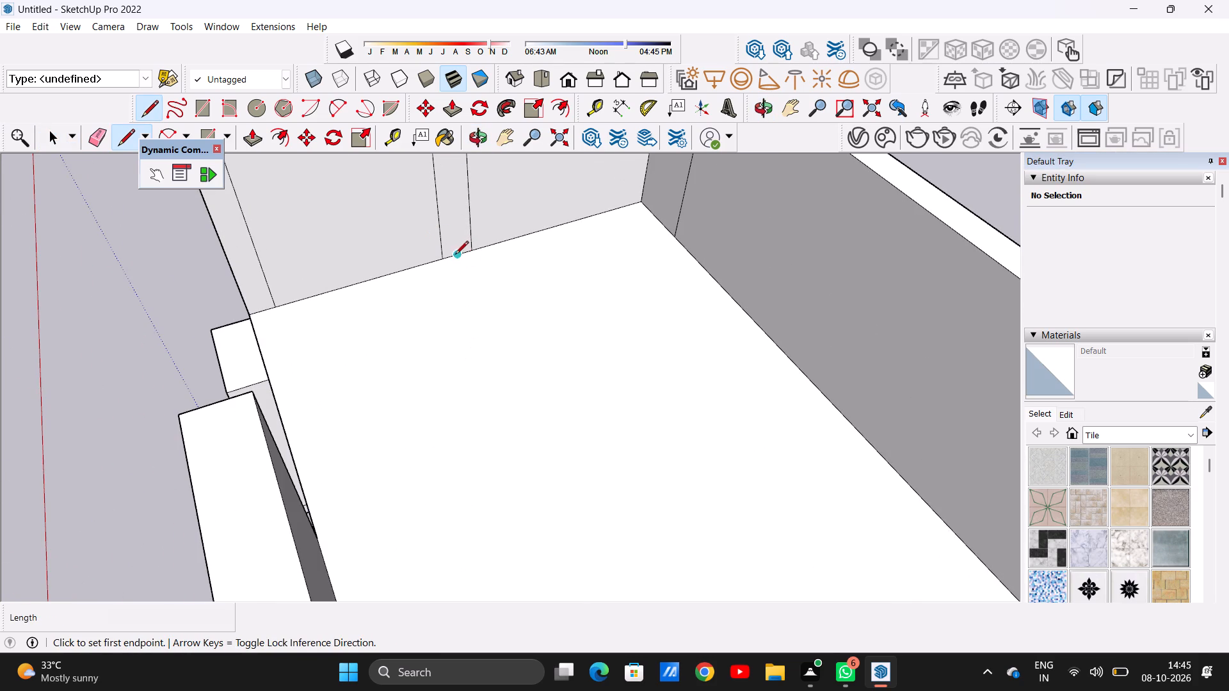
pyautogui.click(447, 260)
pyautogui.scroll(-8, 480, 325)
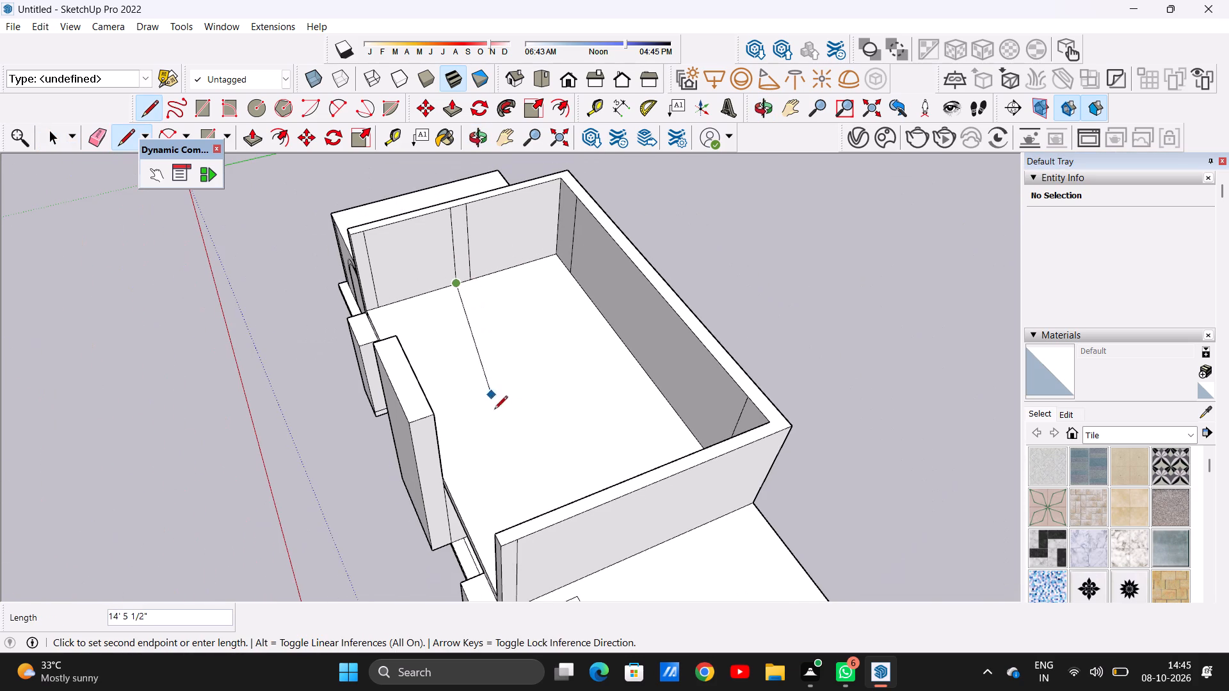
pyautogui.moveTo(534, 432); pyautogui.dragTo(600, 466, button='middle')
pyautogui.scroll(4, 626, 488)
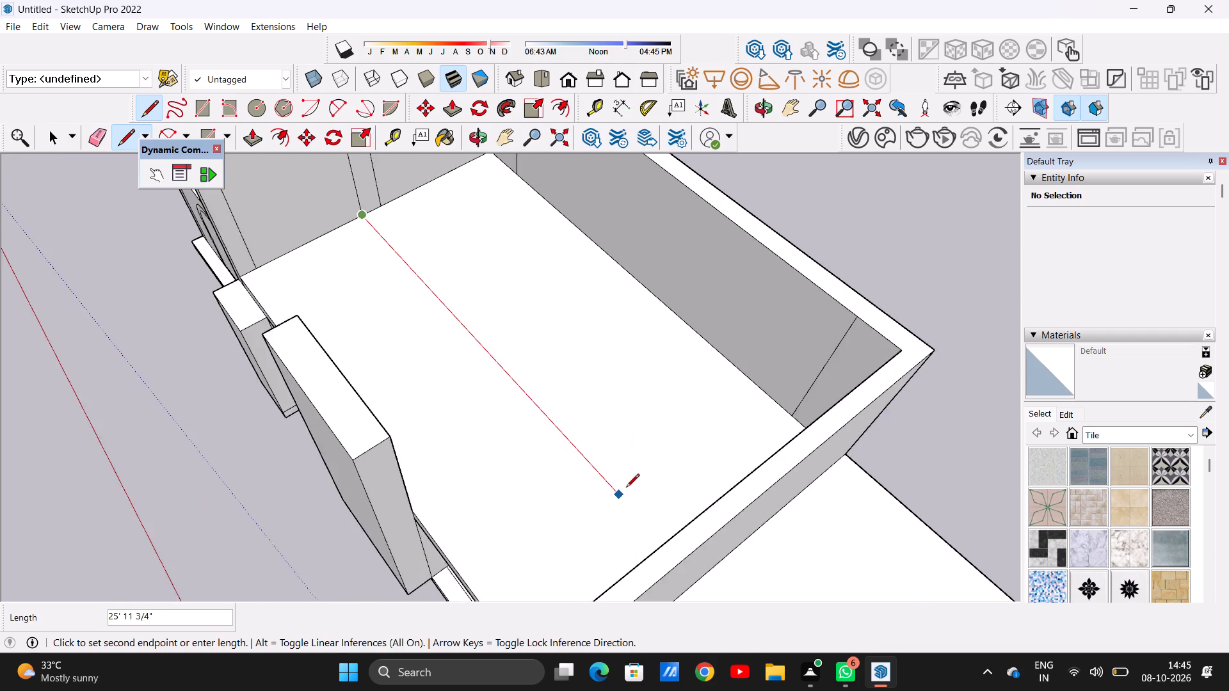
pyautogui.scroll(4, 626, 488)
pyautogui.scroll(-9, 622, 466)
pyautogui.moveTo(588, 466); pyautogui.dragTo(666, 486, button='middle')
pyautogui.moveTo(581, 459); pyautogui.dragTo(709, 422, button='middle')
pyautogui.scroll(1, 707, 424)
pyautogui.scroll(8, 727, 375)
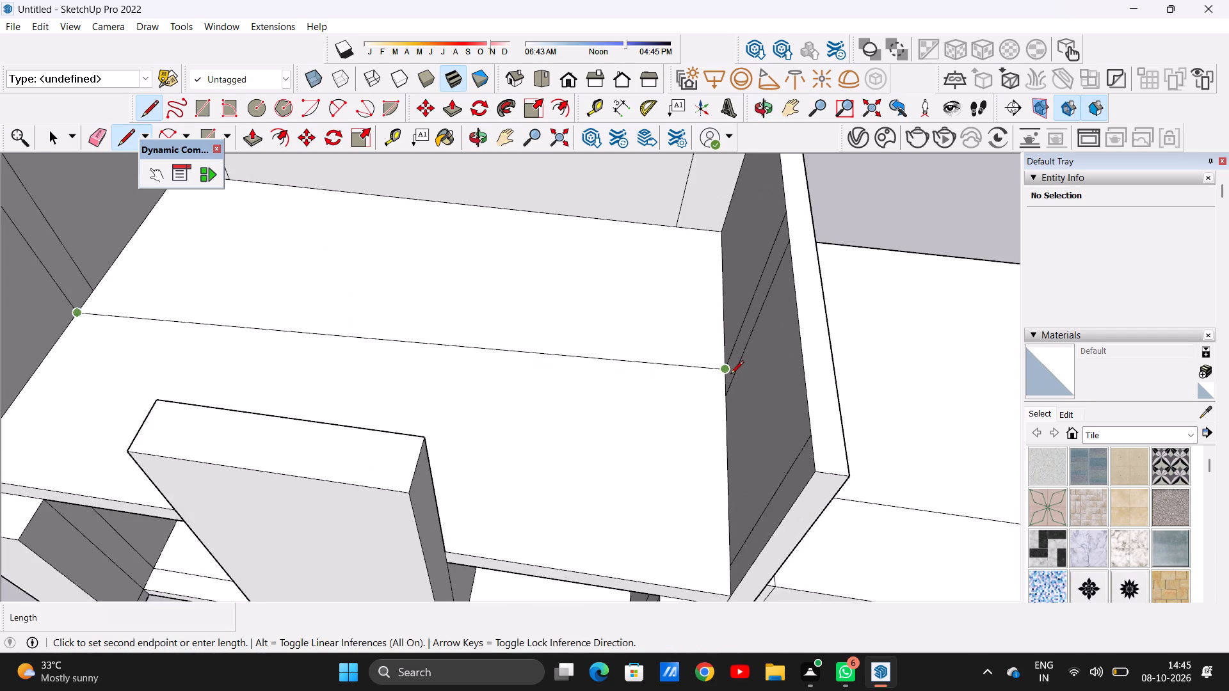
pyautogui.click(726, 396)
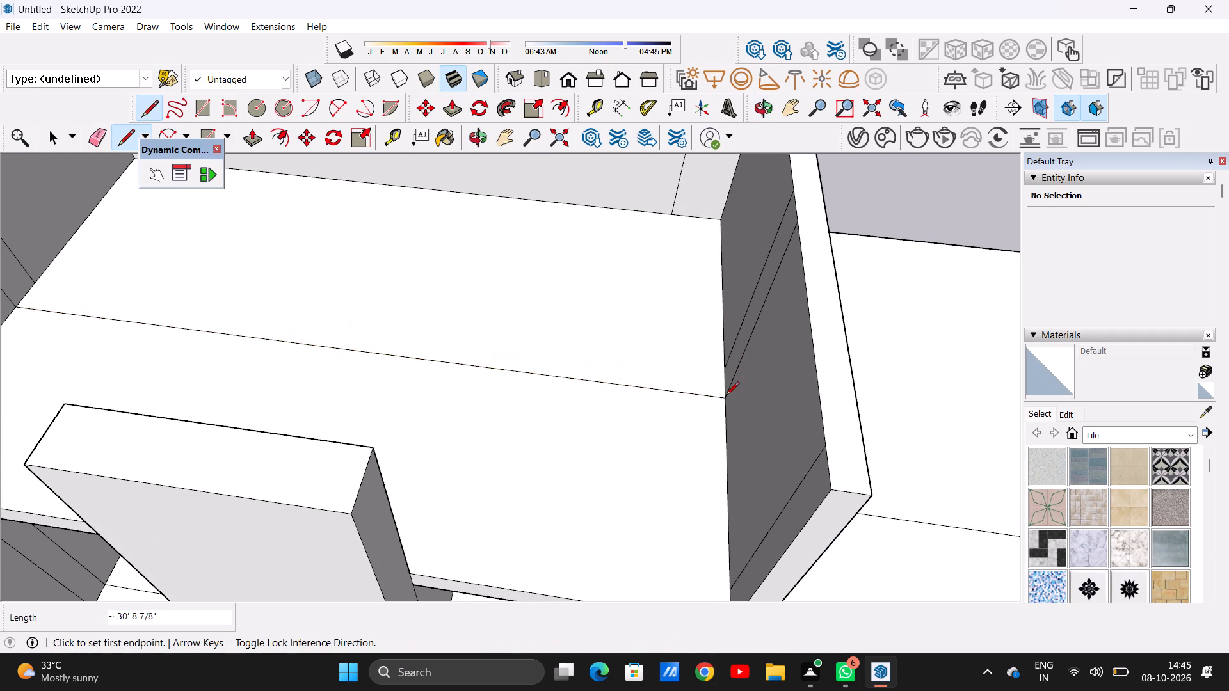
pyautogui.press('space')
# Examine the divided upper floor and its surrounding walls from above and from the front.
pyautogui.scroll(-3, 593, 324)
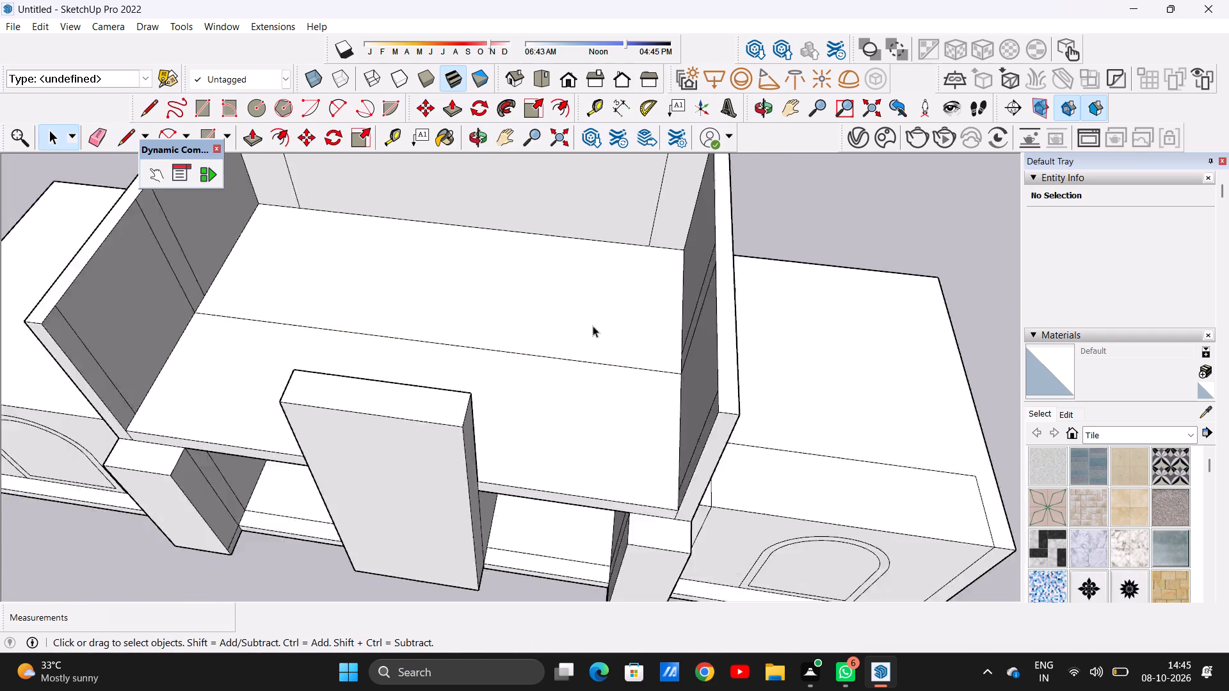
pyautogui.scroll(-10, 593, 326)
pyautogui.moveTo(607, 290); pyautogui.dragTo(486, 253, button='middle')
pyautogui.scroll(2, 583, 262)
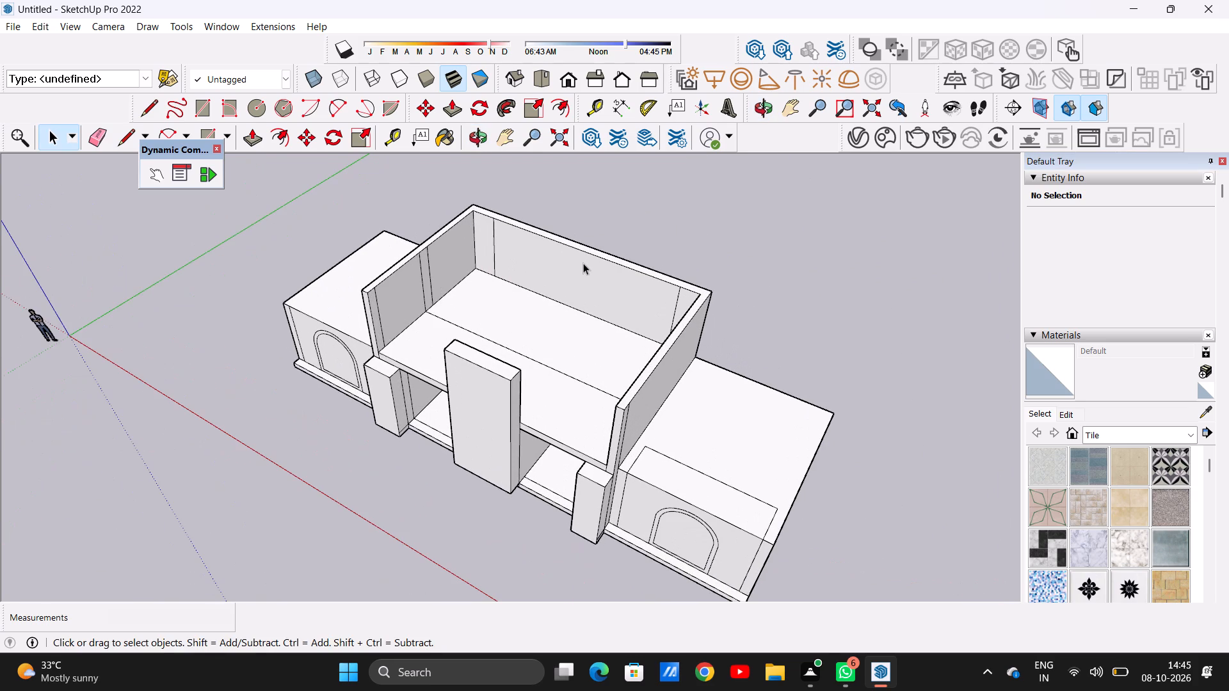
pyautogui.scroll(-2, 583, 263)
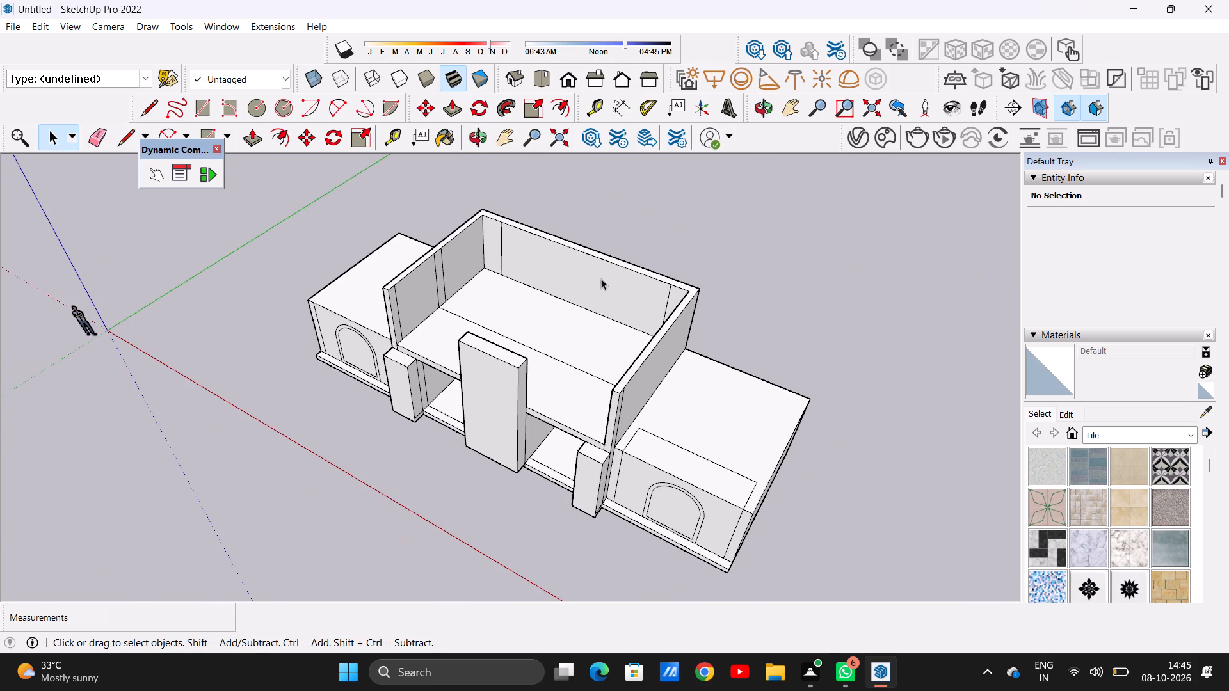
pyautogui.scroll(1, 606, 310)
pyautogui.scroll(-1, 606, 310)
pyautogui.scroll(1, 606, 310)
pyautogui.scroll(-1, 606, 310)
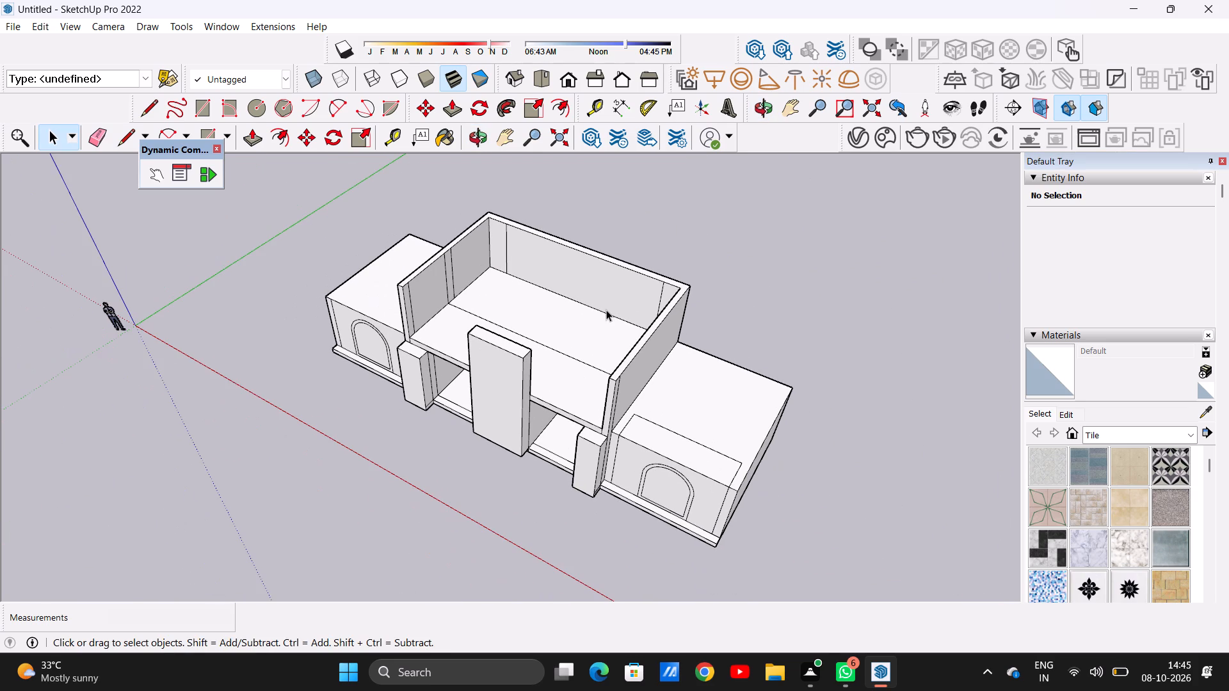
pyautogui.scroll(-4, 539, 258)
pyautogui.moveTo(506, 274); pyautogui.dragTo(600, 268, button='middle')
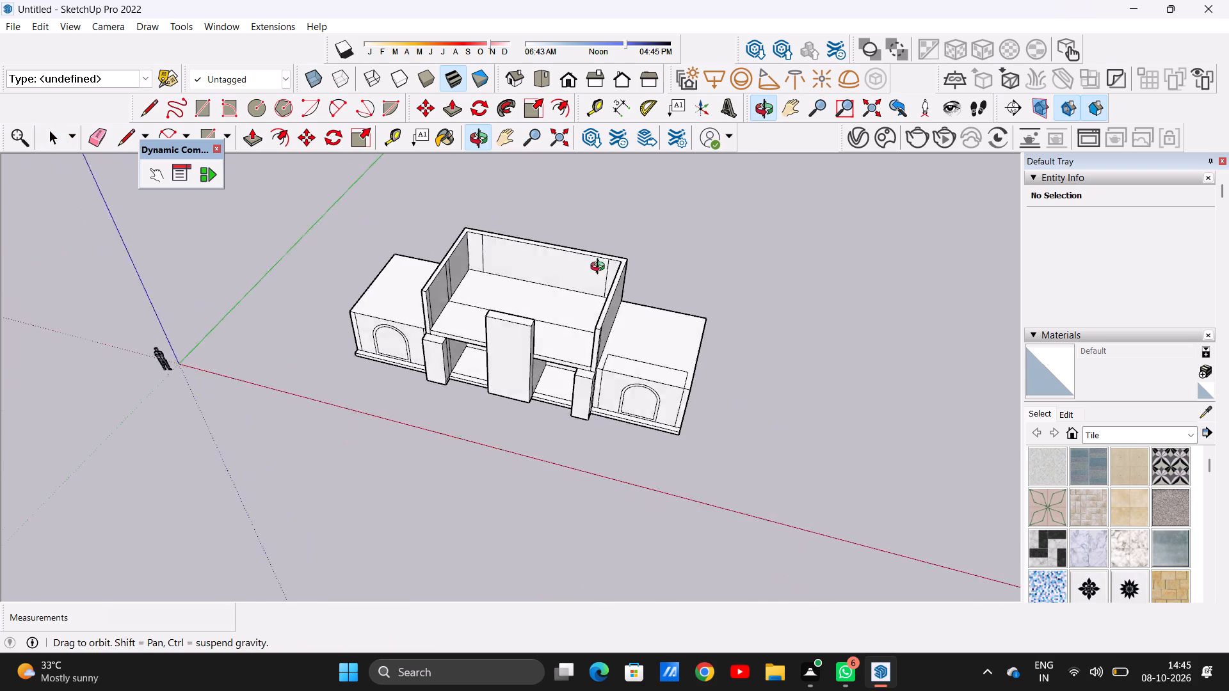
pyautogui.moveTo(600, 268); pyautogui.dragTo(657, 243, button='middle')
pyautogui.scroll(9, 478, 264)
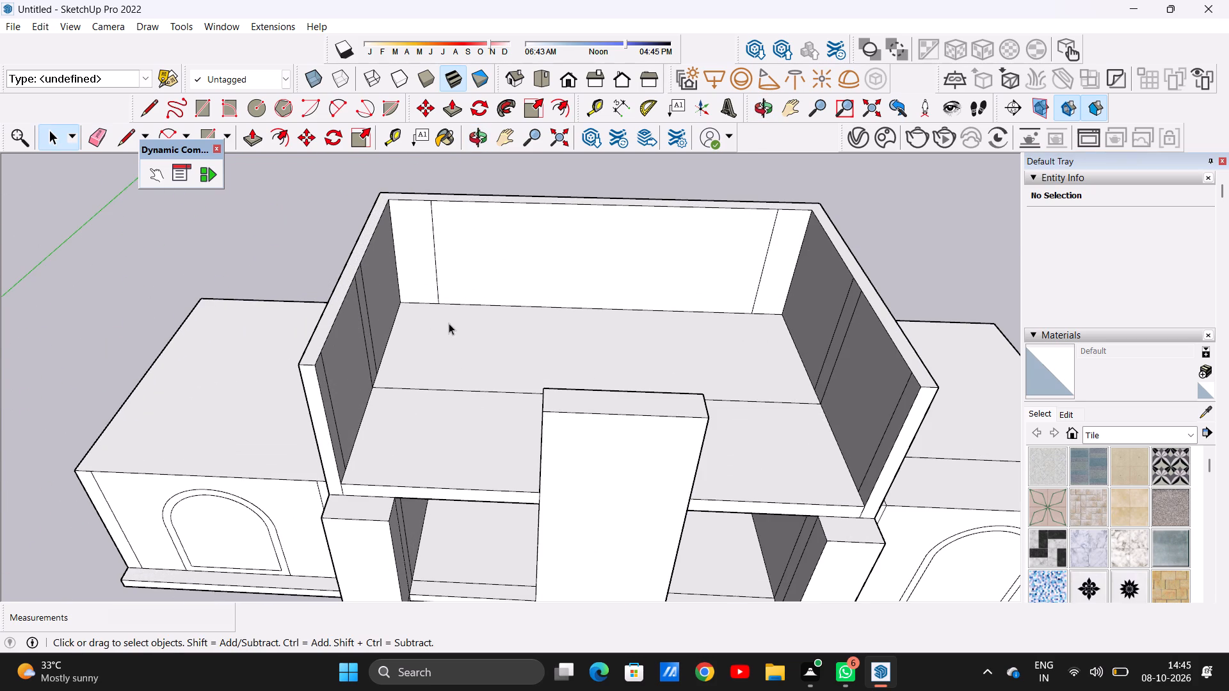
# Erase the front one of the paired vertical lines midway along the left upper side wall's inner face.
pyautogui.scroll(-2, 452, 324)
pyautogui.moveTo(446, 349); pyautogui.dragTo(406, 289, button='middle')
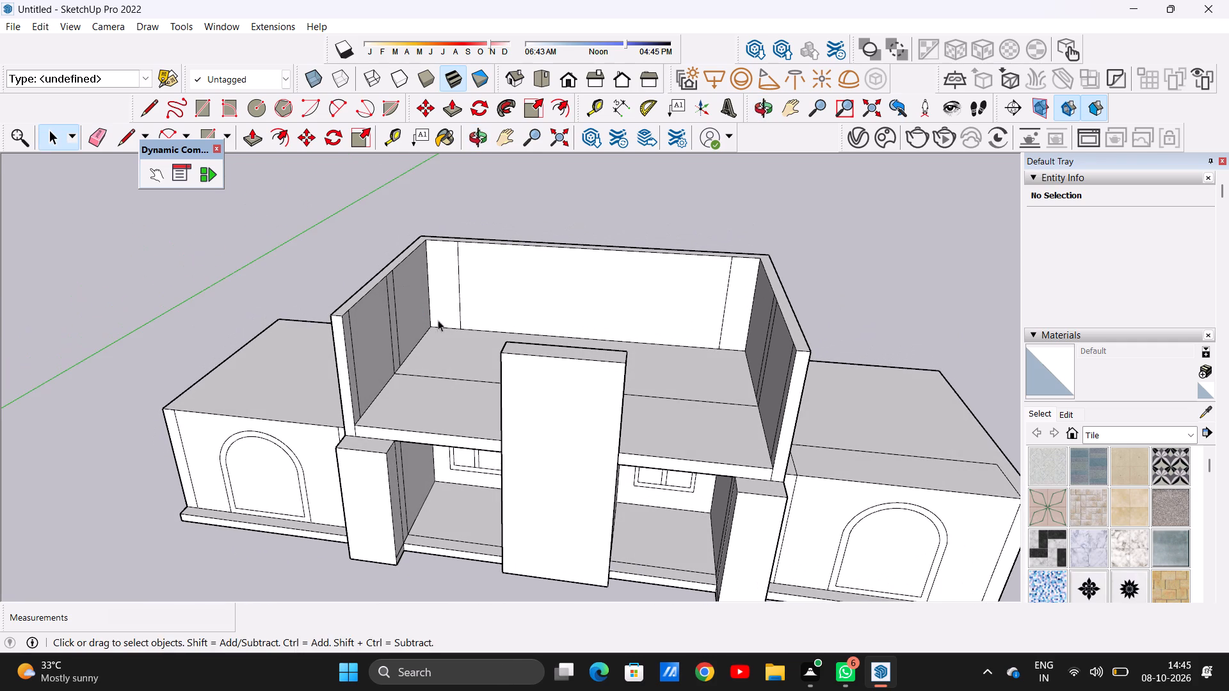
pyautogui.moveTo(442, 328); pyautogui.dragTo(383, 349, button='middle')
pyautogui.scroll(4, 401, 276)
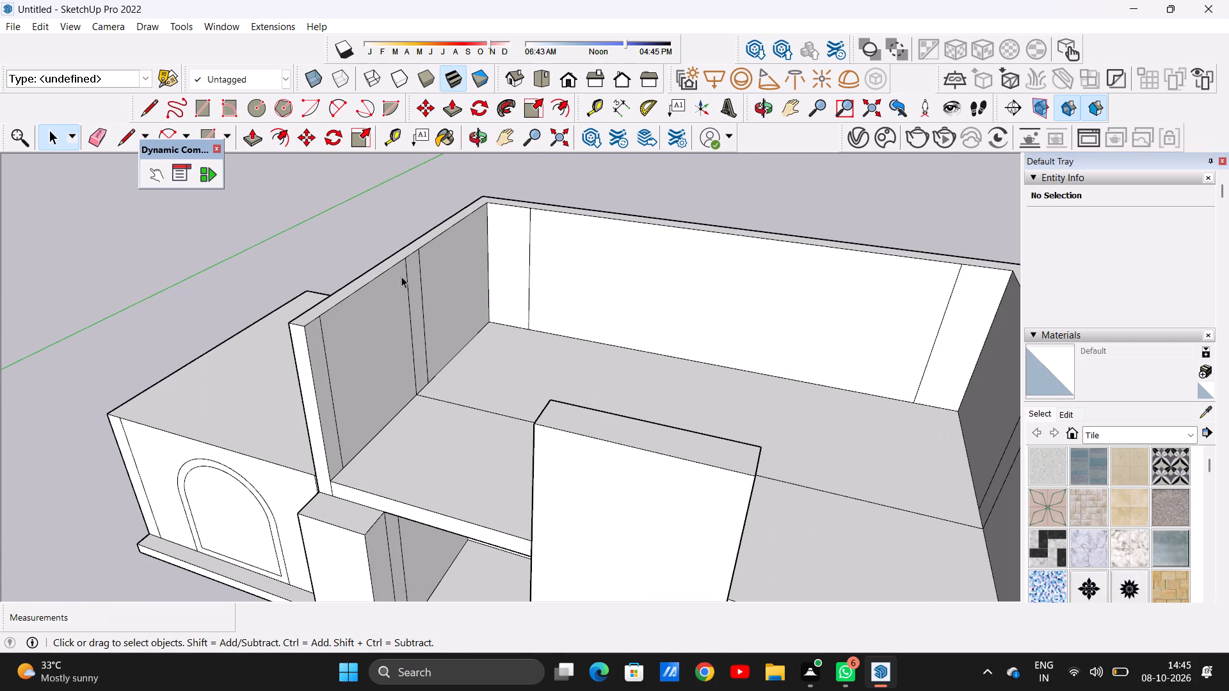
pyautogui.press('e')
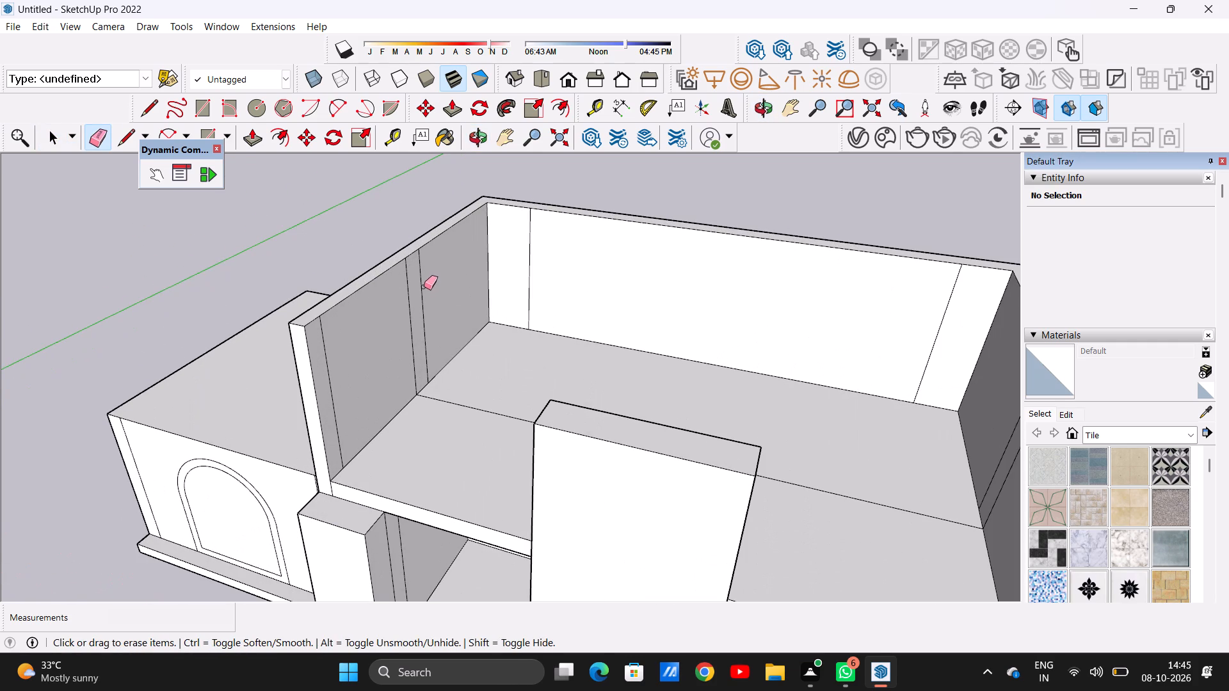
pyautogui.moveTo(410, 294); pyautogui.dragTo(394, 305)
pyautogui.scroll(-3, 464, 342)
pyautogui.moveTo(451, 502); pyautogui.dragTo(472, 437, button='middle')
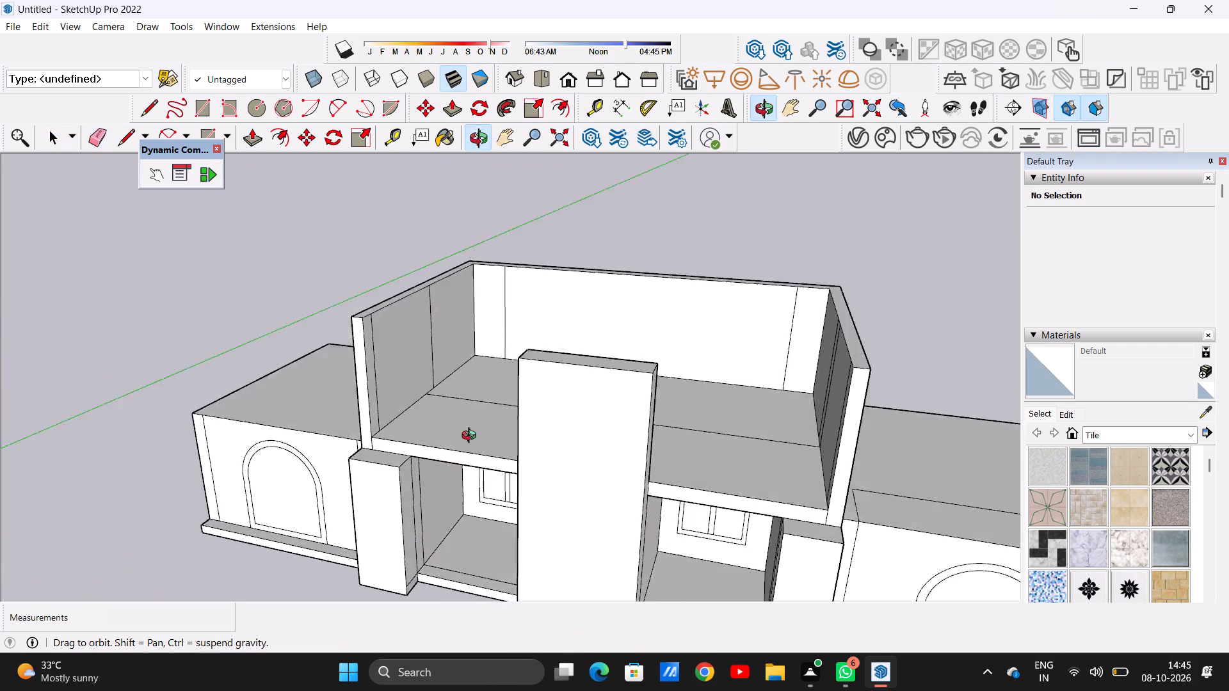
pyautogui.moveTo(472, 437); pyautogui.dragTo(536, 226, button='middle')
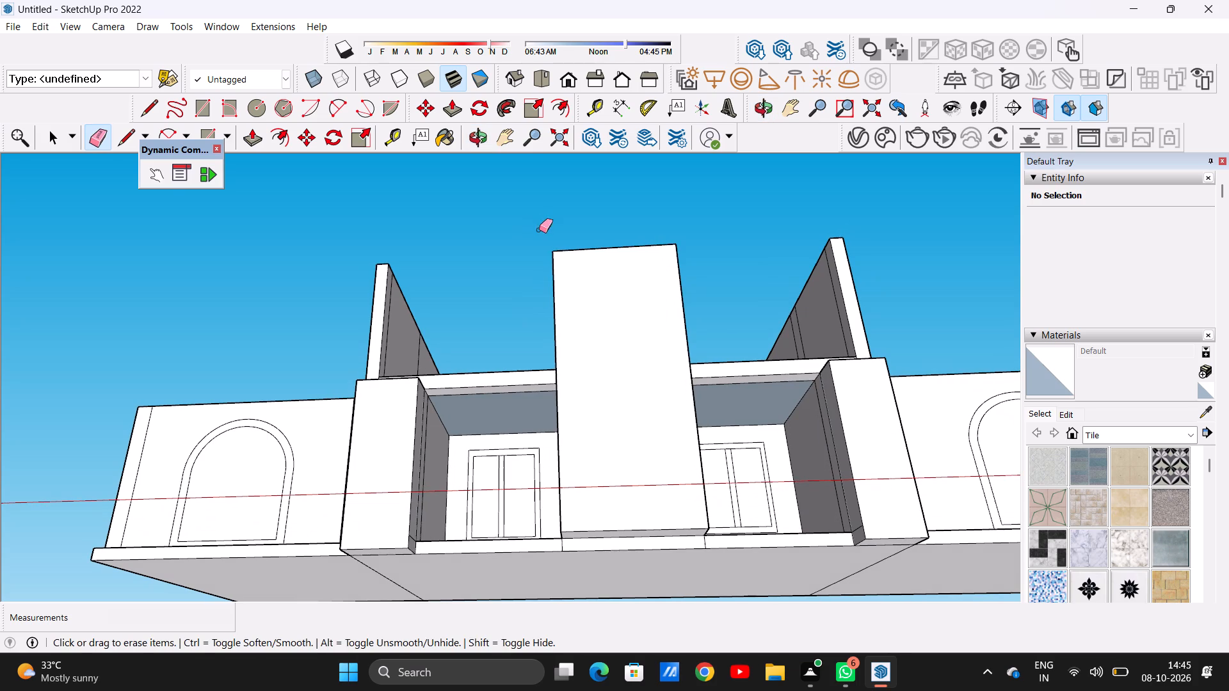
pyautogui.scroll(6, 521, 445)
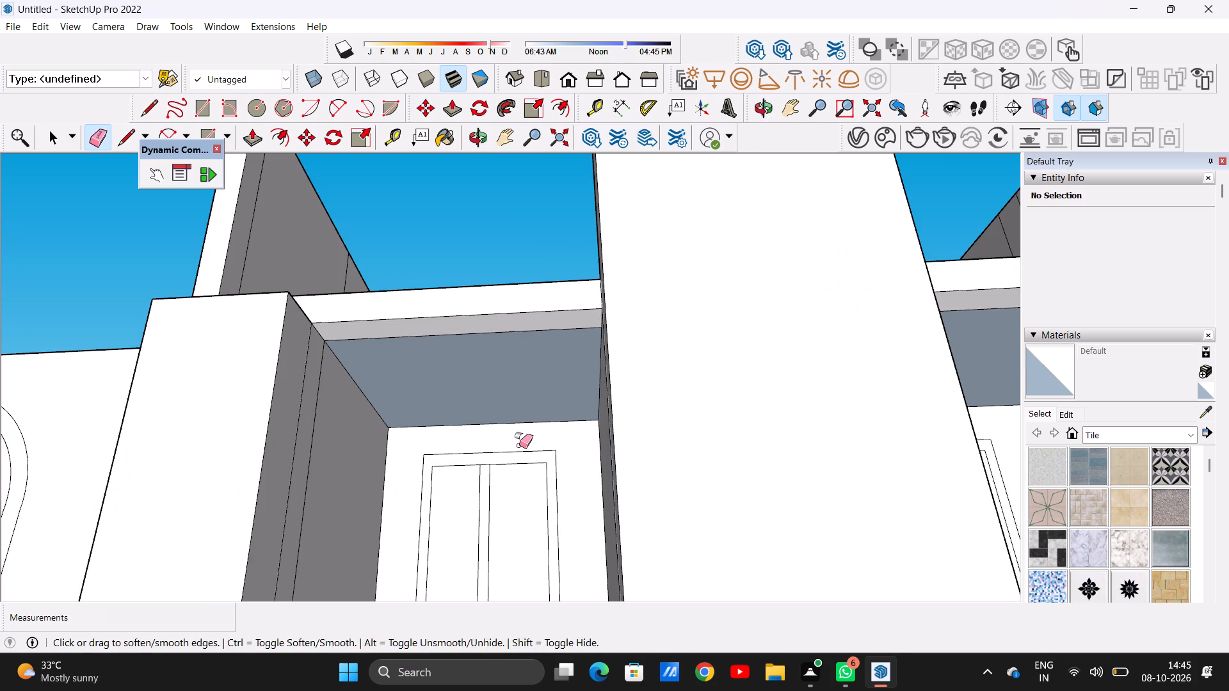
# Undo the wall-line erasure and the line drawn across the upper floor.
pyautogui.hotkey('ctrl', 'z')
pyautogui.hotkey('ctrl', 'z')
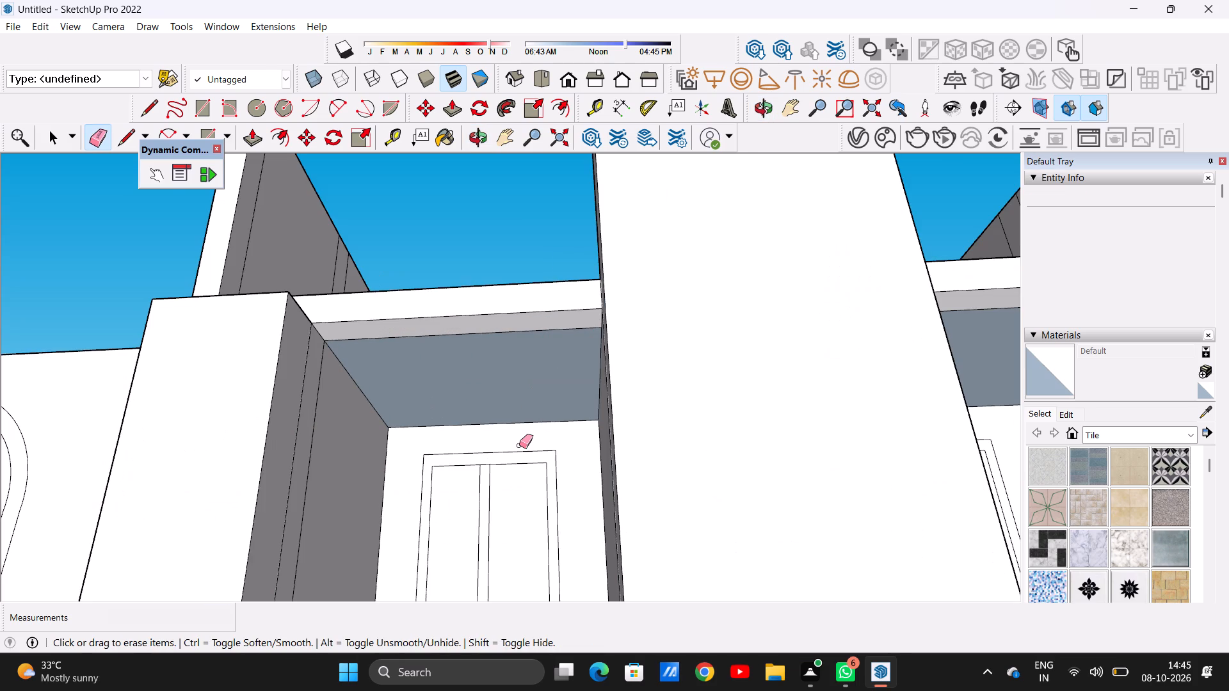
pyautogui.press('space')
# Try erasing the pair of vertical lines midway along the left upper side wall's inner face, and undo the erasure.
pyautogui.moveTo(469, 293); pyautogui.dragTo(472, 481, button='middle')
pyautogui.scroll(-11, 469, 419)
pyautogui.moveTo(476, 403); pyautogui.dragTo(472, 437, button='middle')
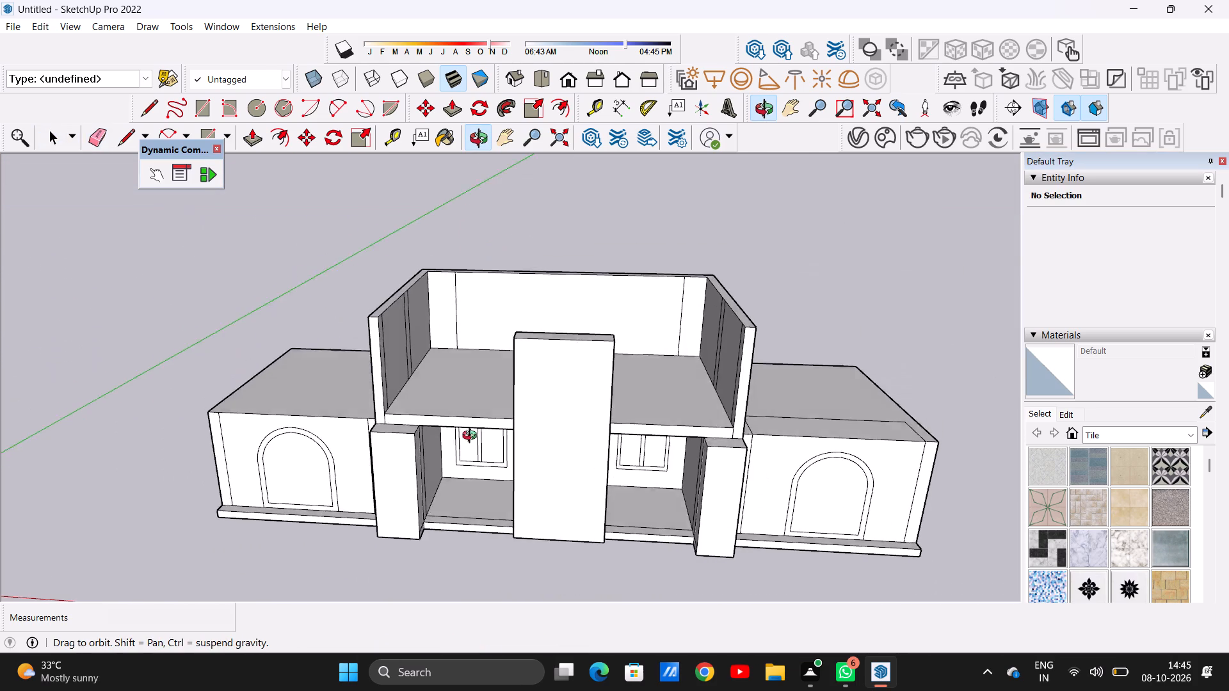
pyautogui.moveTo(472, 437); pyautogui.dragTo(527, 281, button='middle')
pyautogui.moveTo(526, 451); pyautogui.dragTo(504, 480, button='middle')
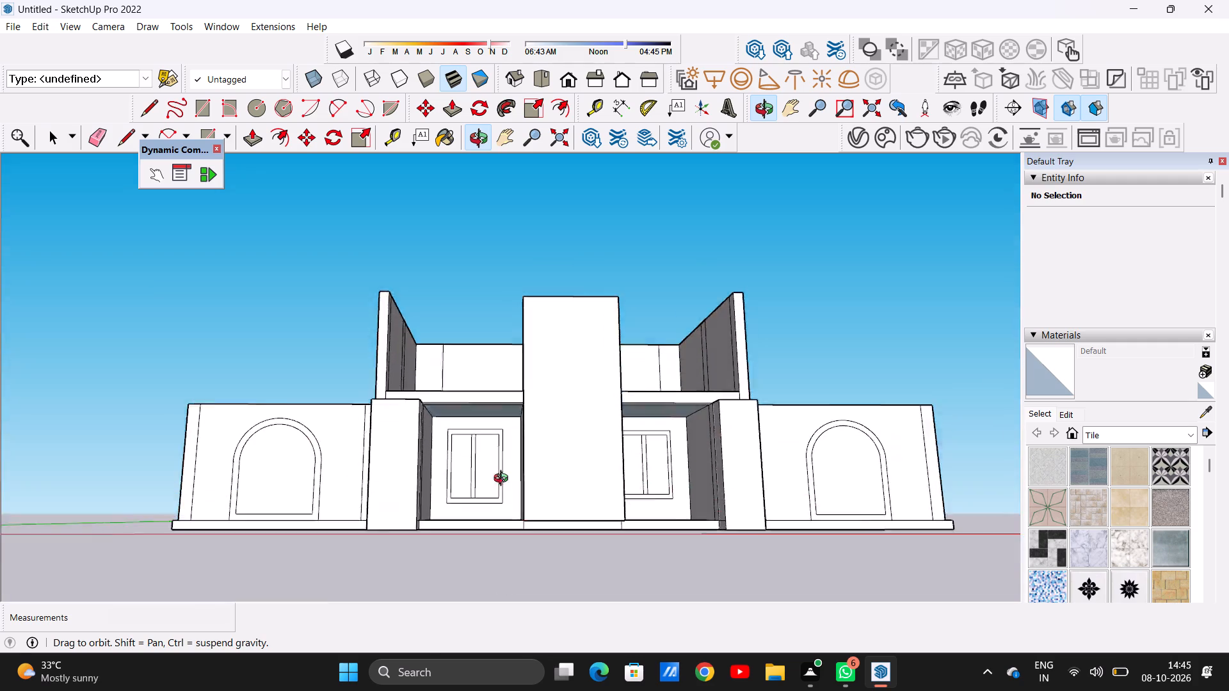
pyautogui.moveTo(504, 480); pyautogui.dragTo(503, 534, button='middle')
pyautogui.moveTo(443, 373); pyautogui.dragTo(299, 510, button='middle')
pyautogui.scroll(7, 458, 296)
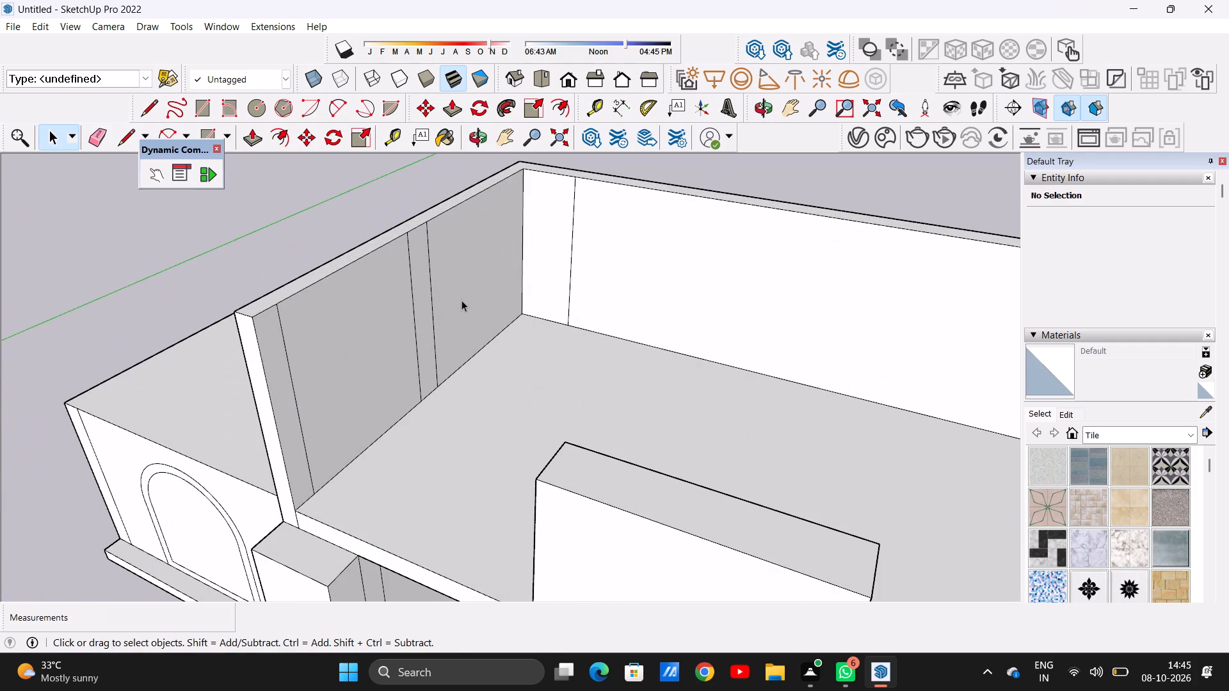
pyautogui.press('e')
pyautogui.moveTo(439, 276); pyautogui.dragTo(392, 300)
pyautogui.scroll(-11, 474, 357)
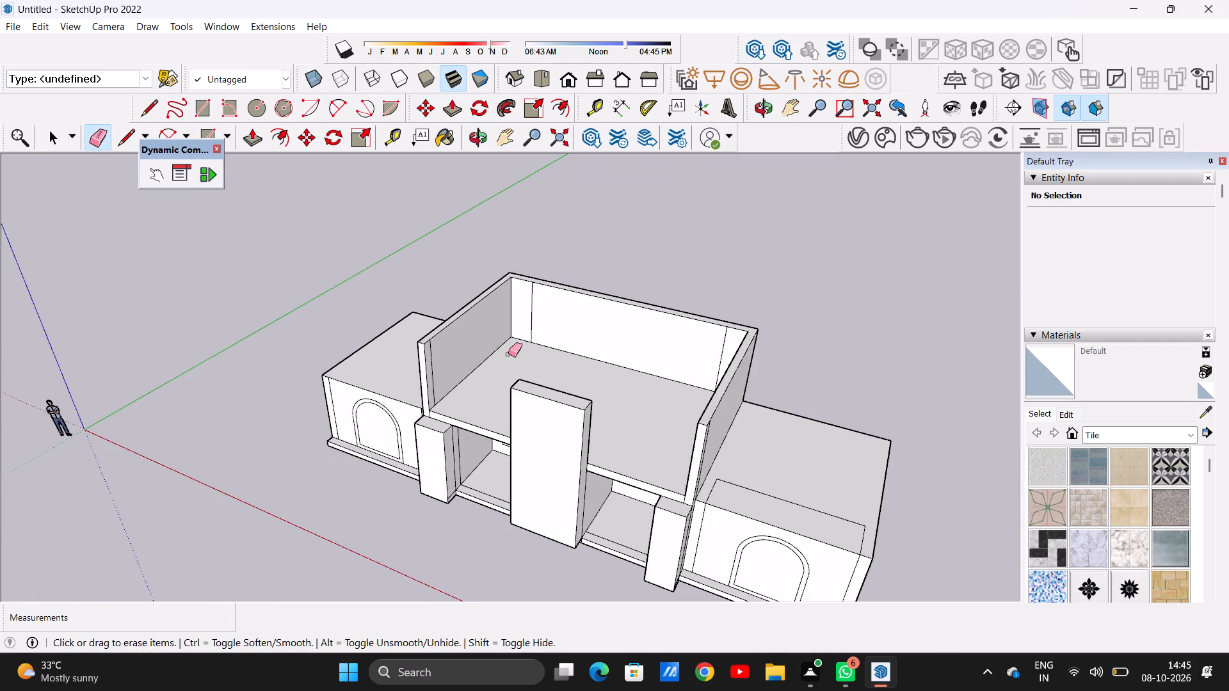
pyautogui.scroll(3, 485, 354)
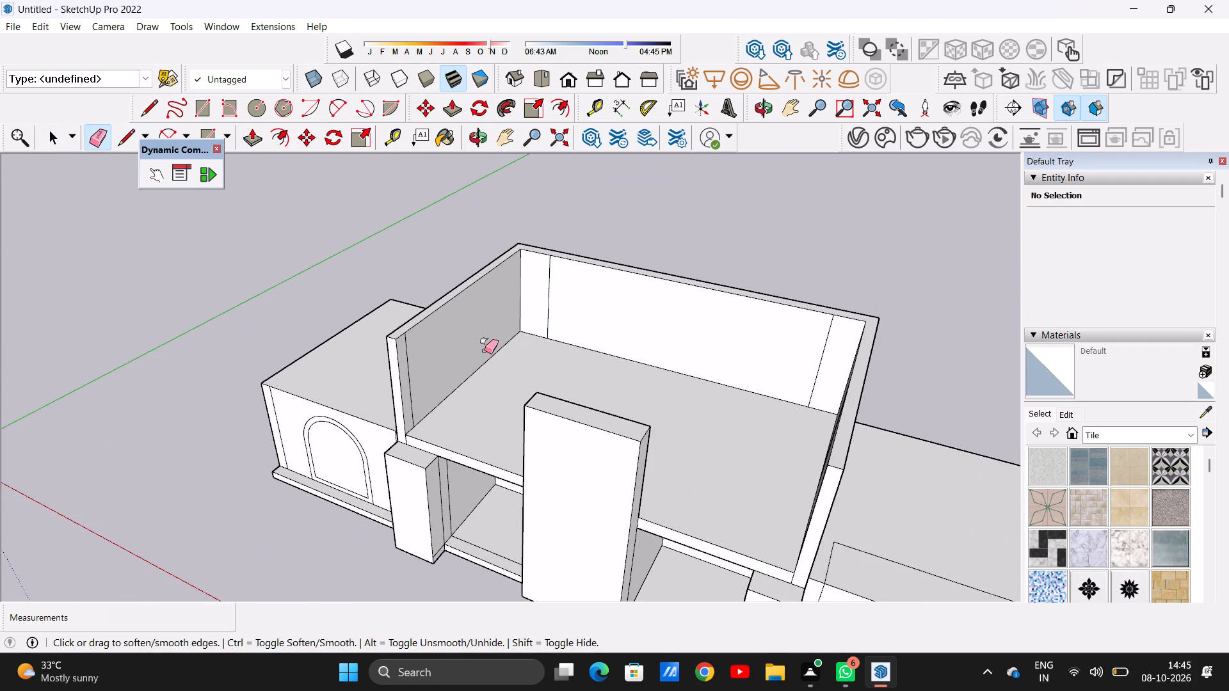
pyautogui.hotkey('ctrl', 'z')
# Draw a line across the upper floor joining the feet of the front mid-wall vertical lines on both side walls.
pyautogui.moveTo(458, 404); pyautogui.dragTo(533, 503, button='middle')
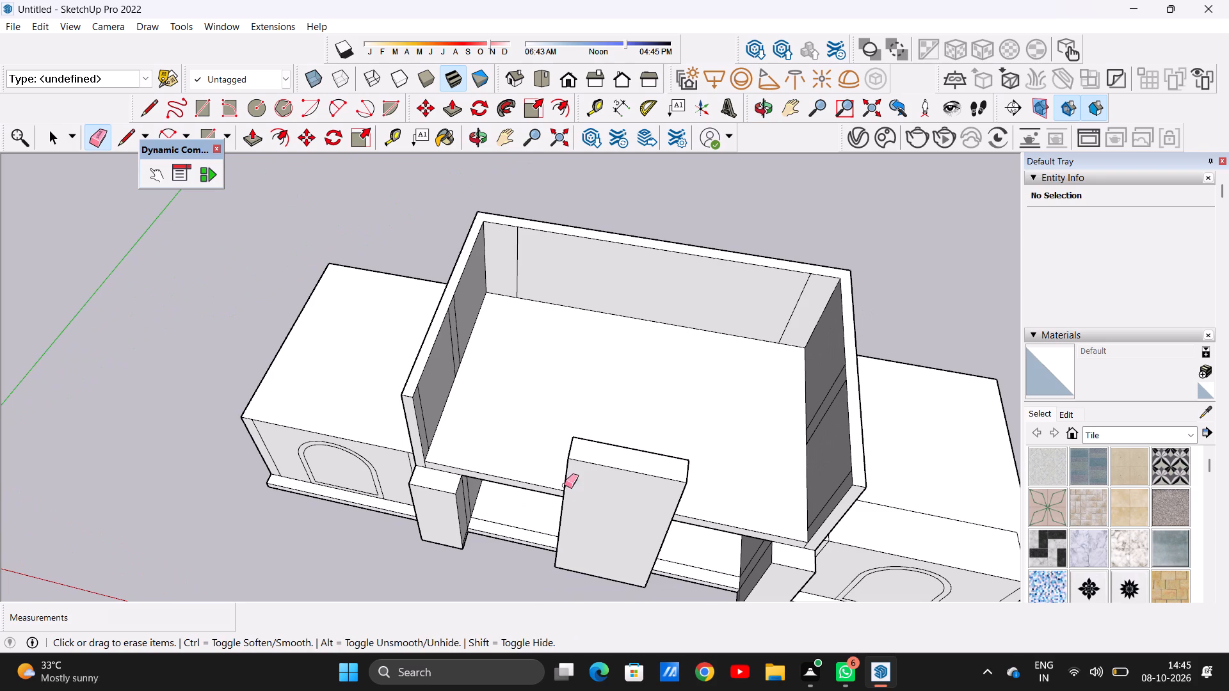
pyautogui.press('space')
pyautogui.press('l')
pyautogui.scroll(9, 492, 382)
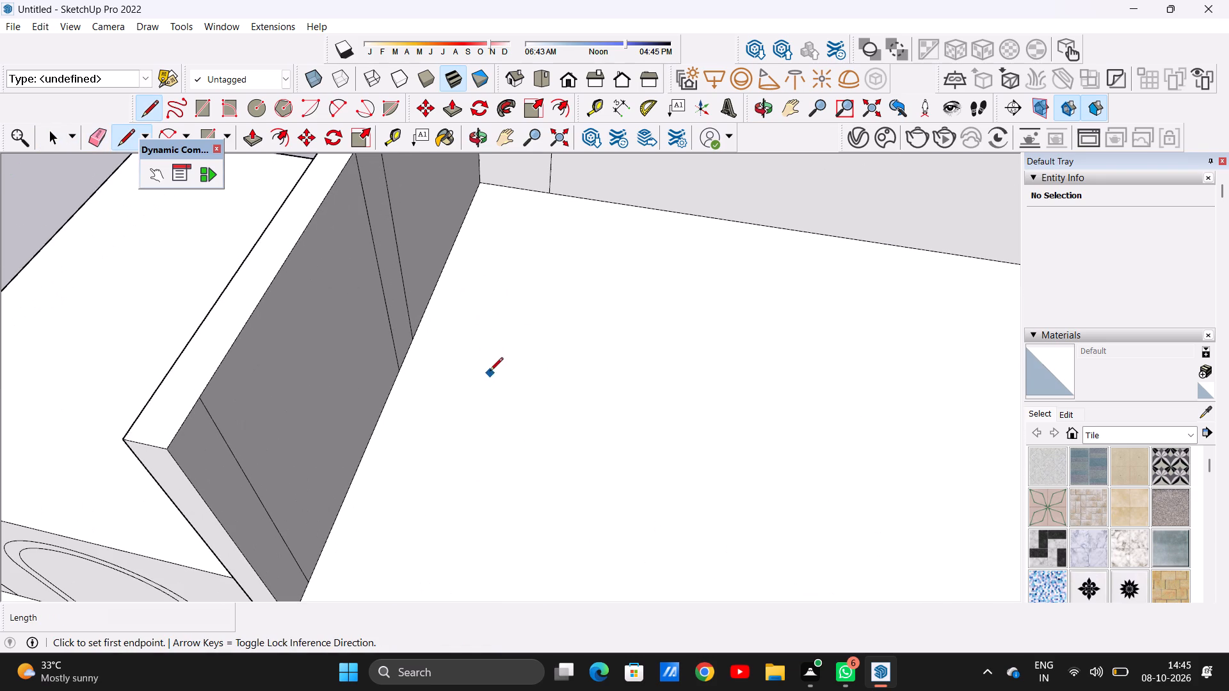
pyautogui.click(400, 366)
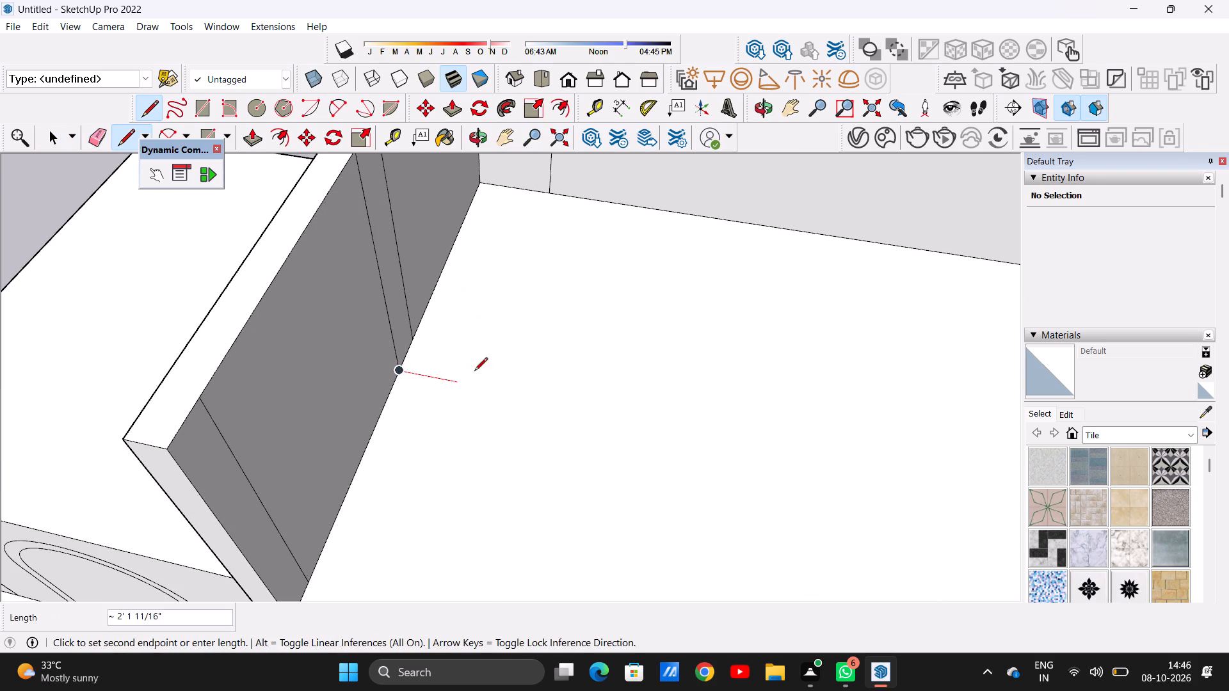
pyautogui.scroll(-10, 470, 372)
pyautogui.scroll(4, 822, 429)
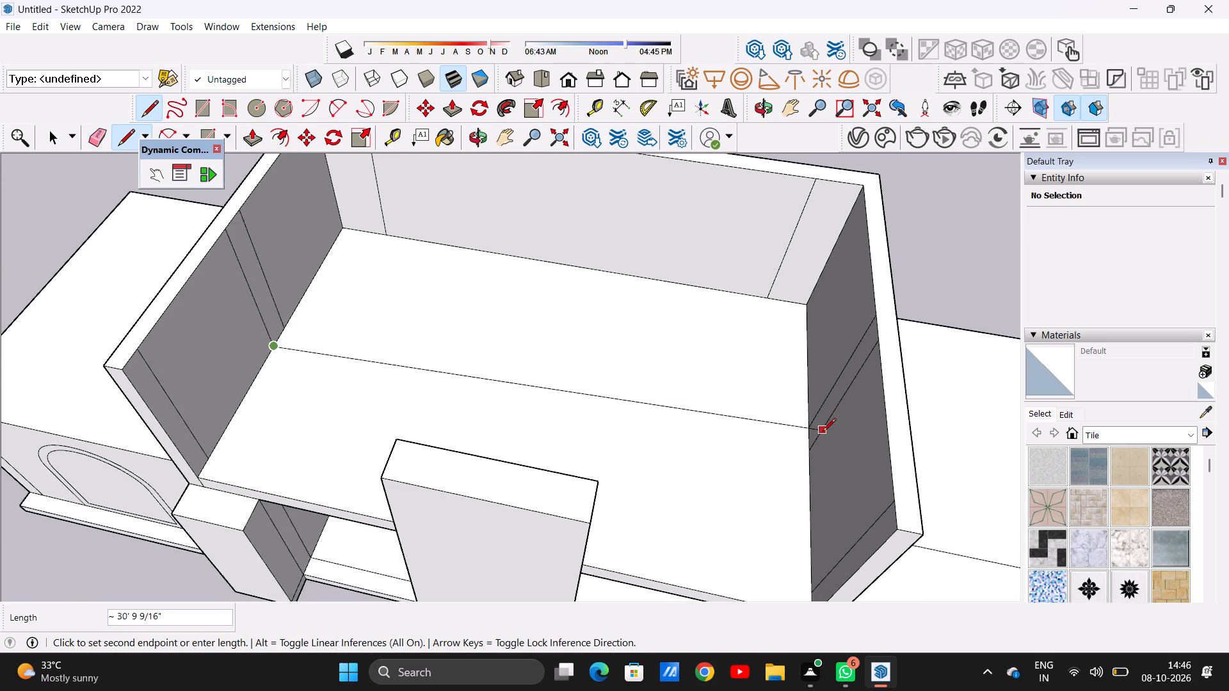
pyautogui.scroll(2, 823, 433)
pyautogui.click(810, 454)
pyautogui.press('space')
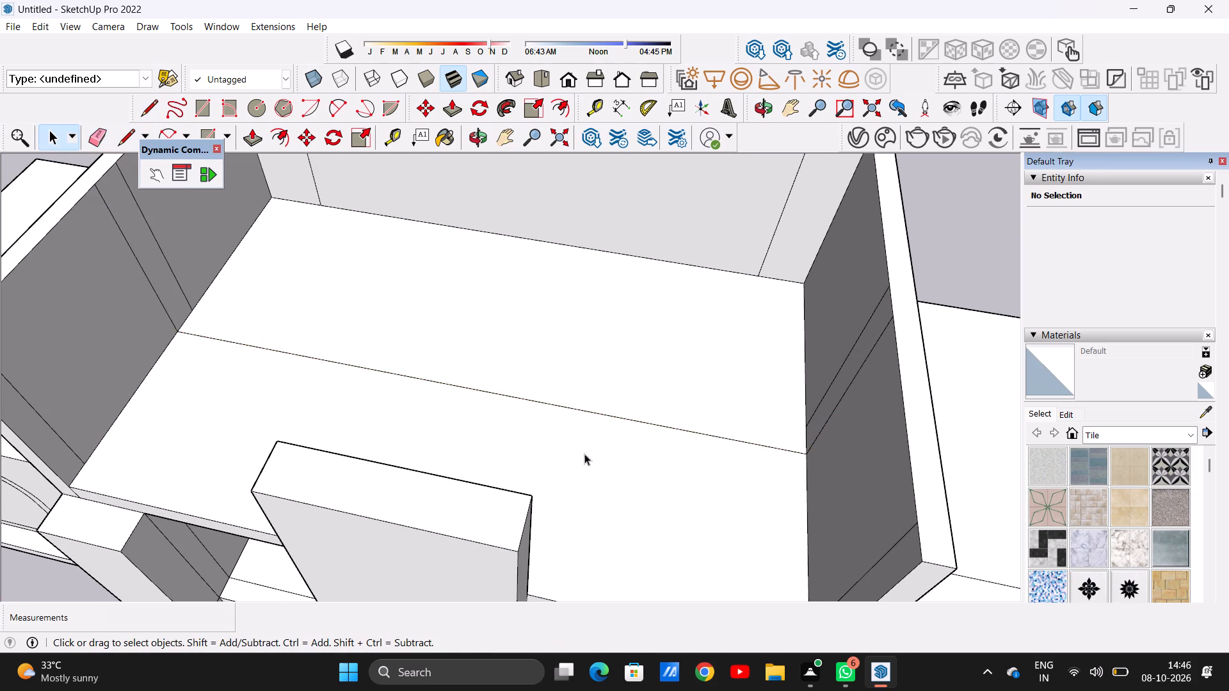
# Erase the two mid-wall vertical lines and the one near the front end of the left upper side wall's inner face.
pyautogui.scroll(-4, 517, 441)
pyautogui.moveTo(518, 423); pyautogui.dragTo(385, 365, button='middle')
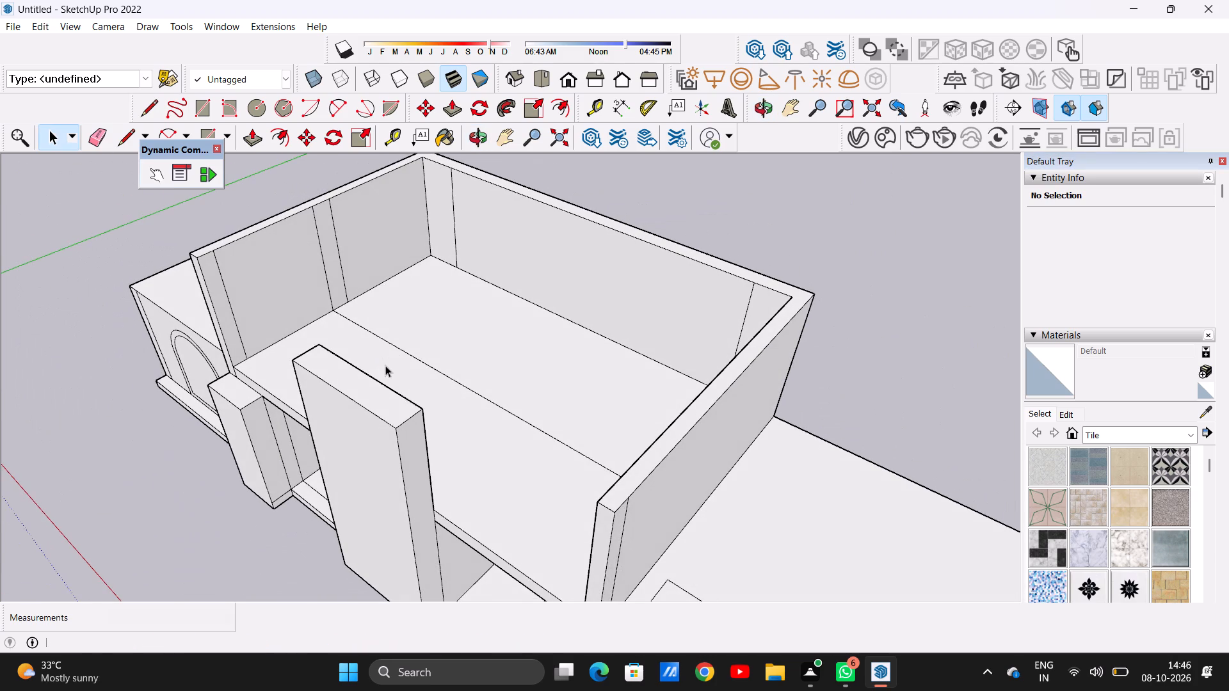
pyautogui.press('e')
pyautogui.scroll(6, 347, 252)
pyautogui.moveTo(303, 256); pyautogui.dragTo(350, 237)
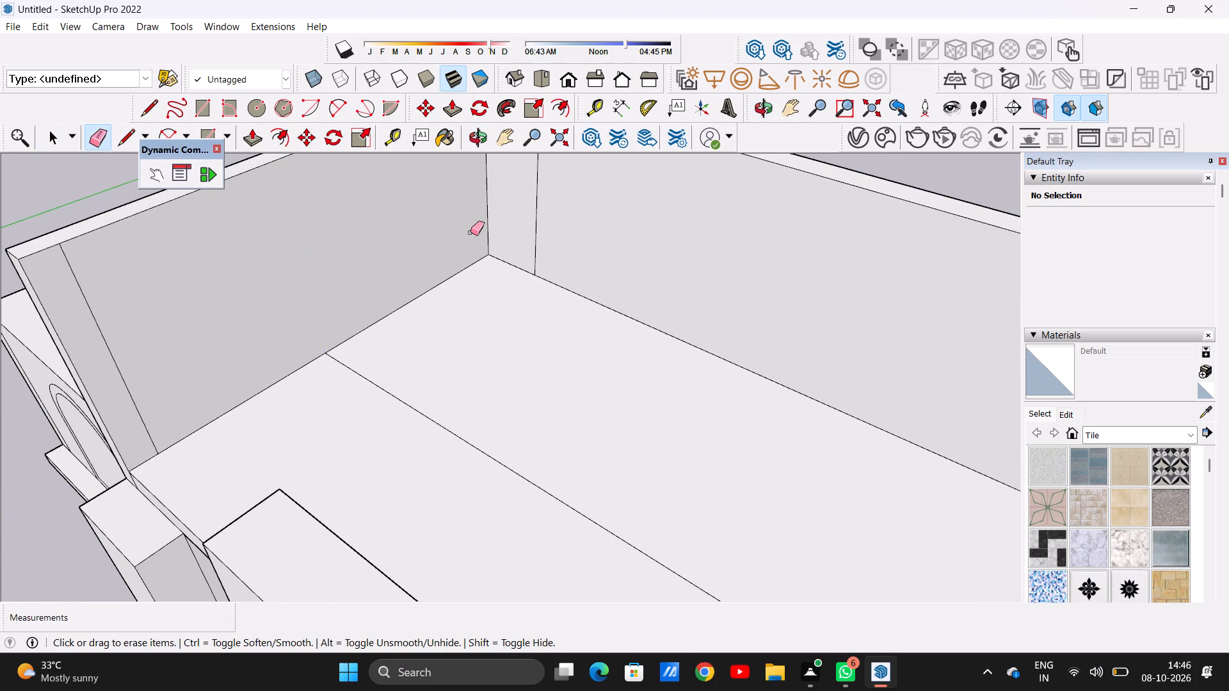
pyautogui.scroll(-5, 488, 333)
pyautogui.scroll(8, 513, 242)
pyautogui.scroll(-3, 515, 374)
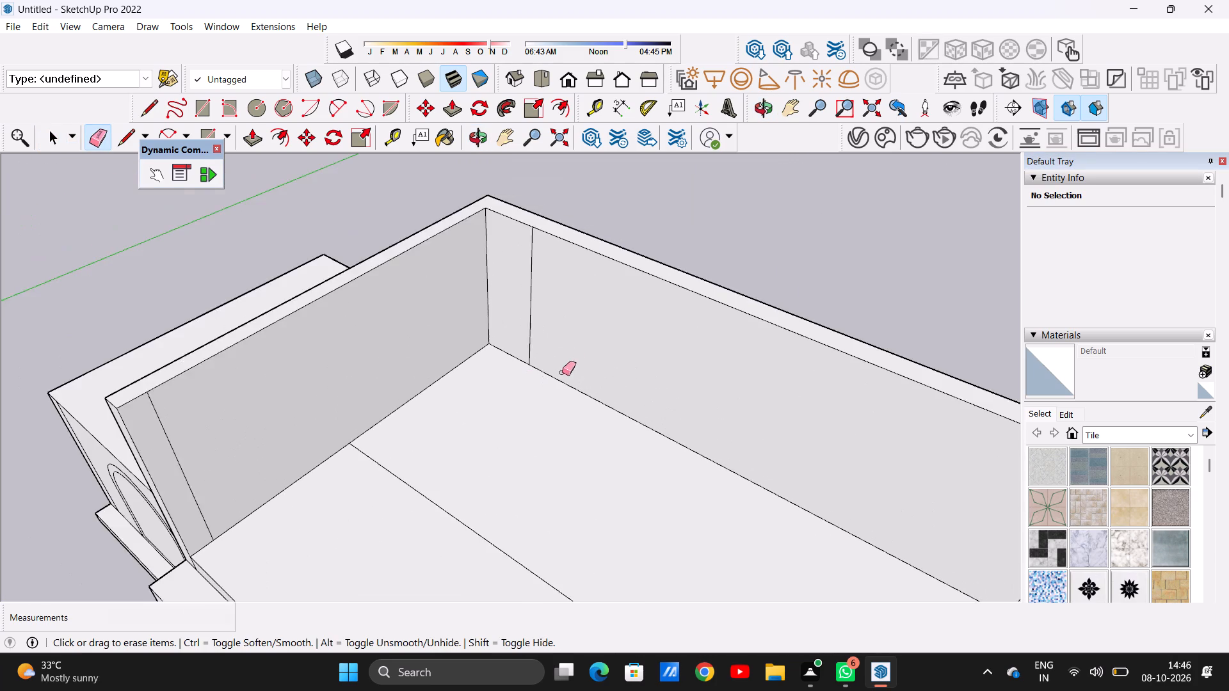
pyautogui.scroll(-5, 562, 372)
pyautogui.scroll(-2, 461, 369)
pyautogui.scroll(4, 338, 427)
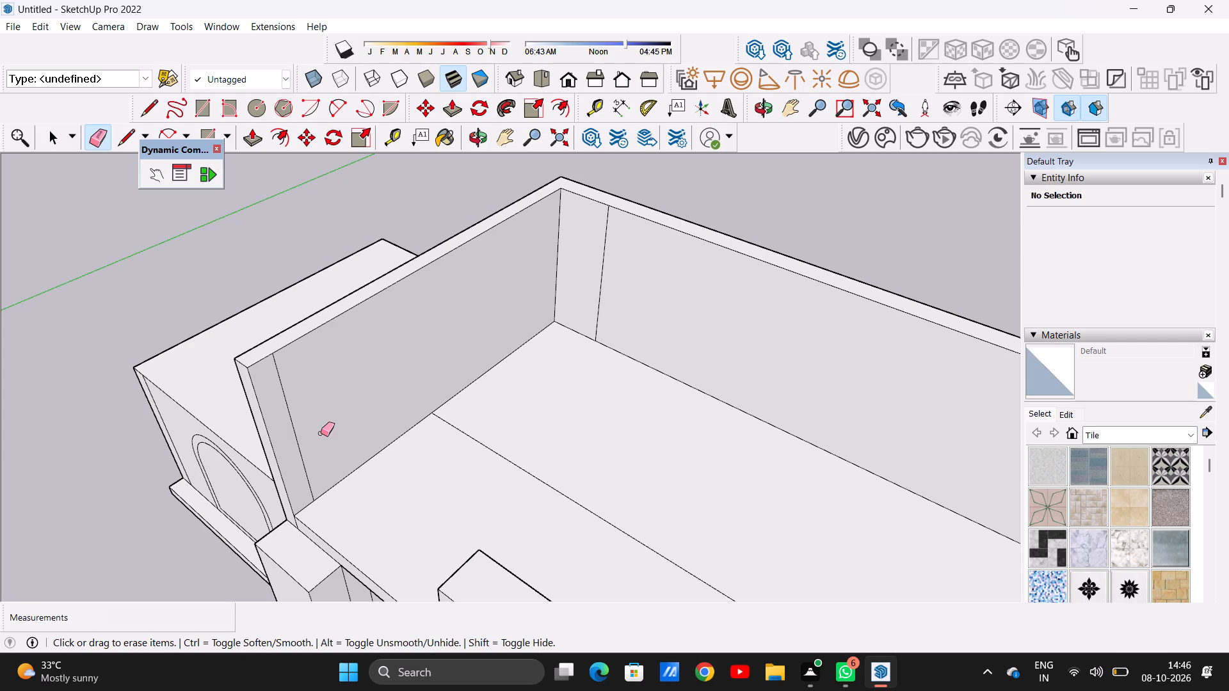
pyautogui.moveTo(287, 418); pyautogui.dragTo(291, 409)
pyautogui.scroll(-10, 341, 446)
pyautogui.moveTo(460, 470); pyautogui.dragTo(754, 409, button='middle')
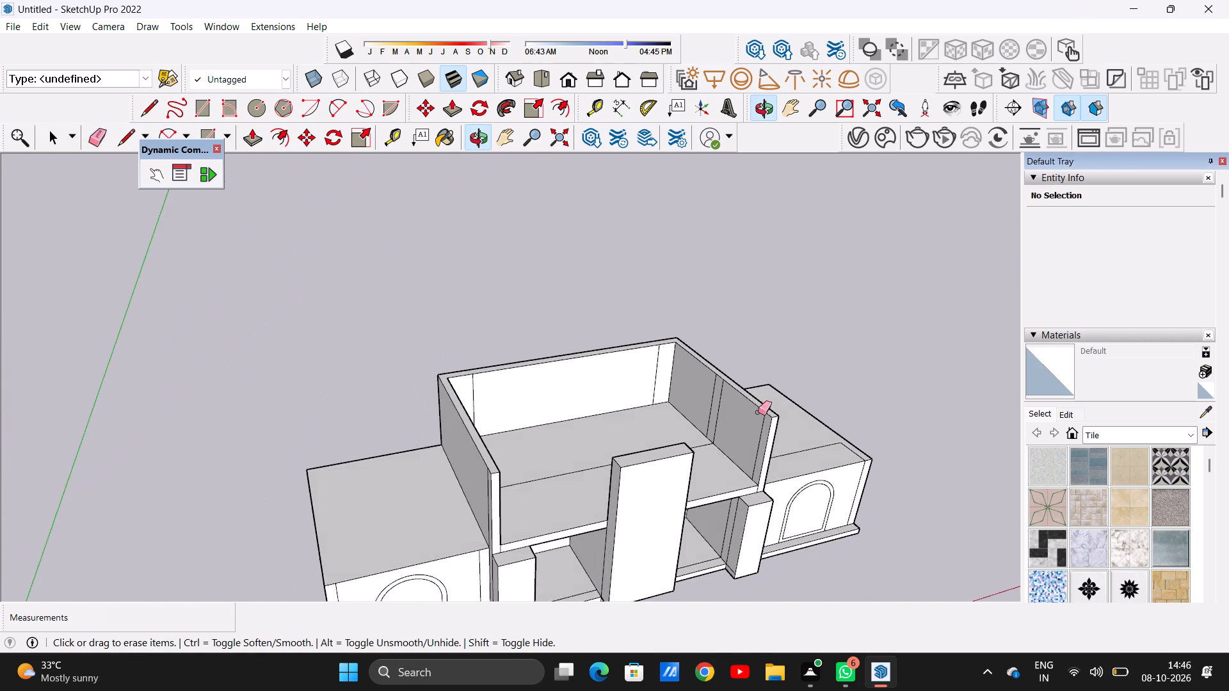
# Erase the rear one of the two vertical lines midway along the right upper side wall's inner face.
pyautogui.scroll(11, 739, 432)
pyautogui.moveTo(658, 341); pyautogui.dragTo(664, 341)
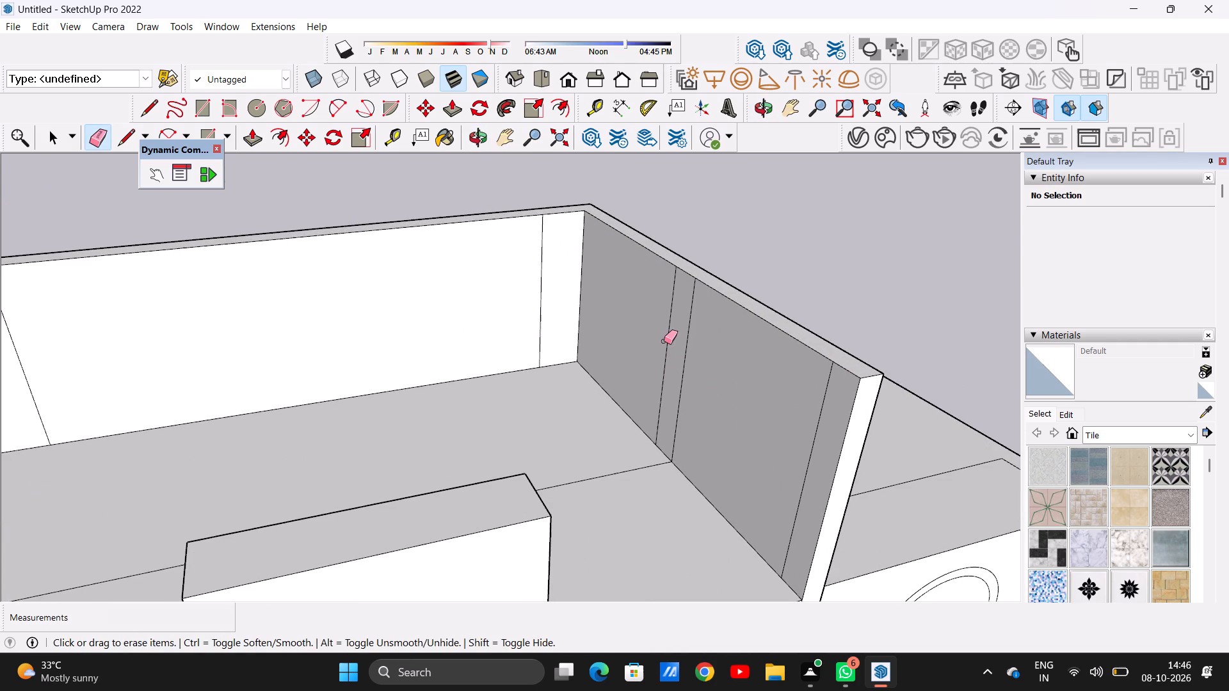
pyautogui.click(666, 341)
pyautogui.click(666, 344)
# Push/Pull the left upper side wall's inner face inward about 3' 1 3/4" to the vertical line on the back wall.
pyautogui.scroll(-6, 692, 401)
pyautogui.moveTo(700, 446); pyautogui.dragTo(545, 404, button='middle')
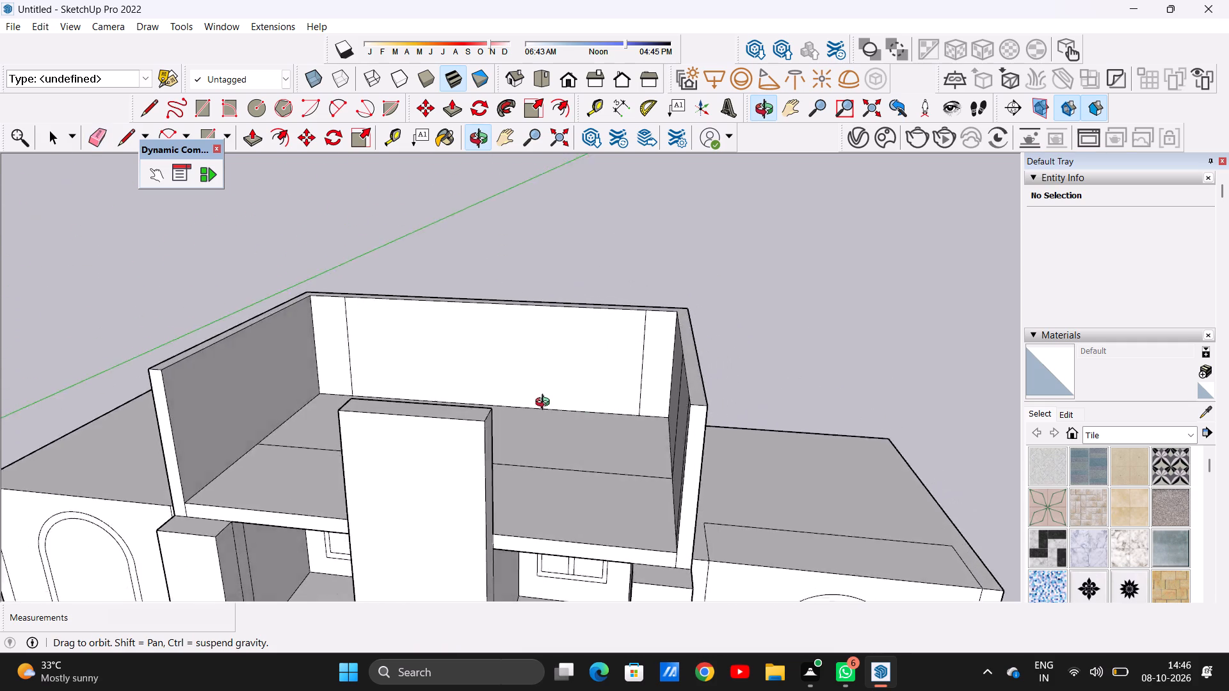
pyautogui.moveTo(545, 404); pyautogui.dragTo(716, 411, button='middle')
pyautogui.moveTo(716, 411); pyautogui.dragTo(682, 421, button='middle')
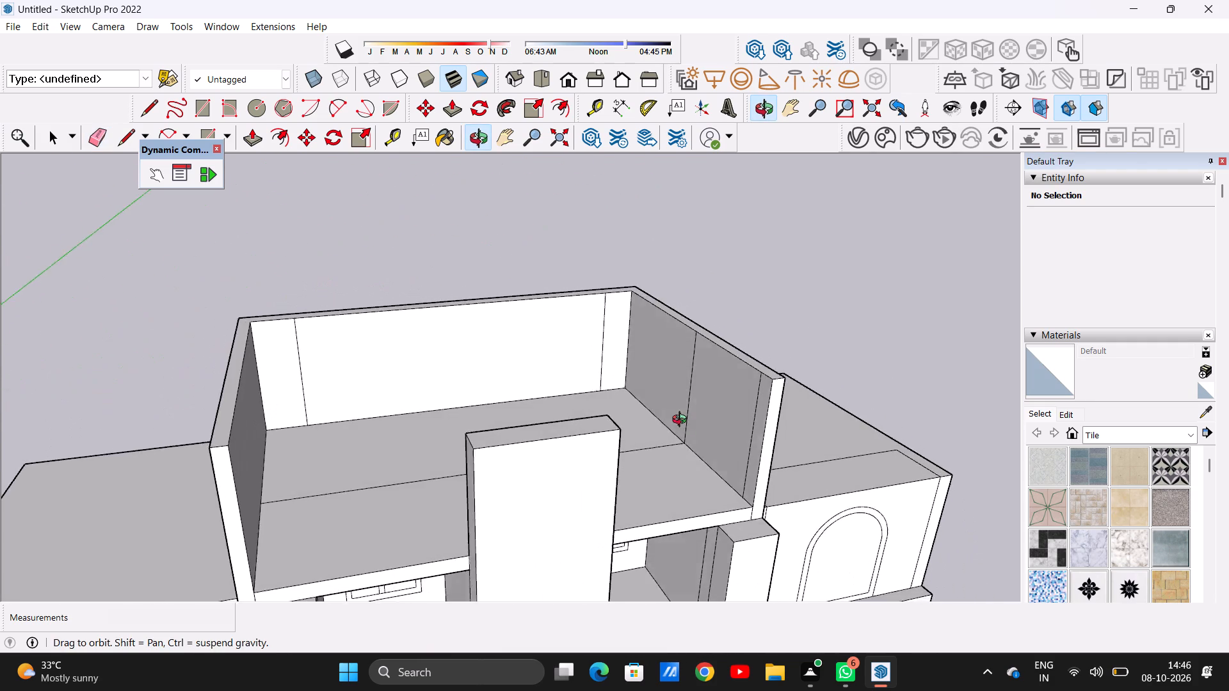
pyautogui.moveTo(682, 421); pyautogui.dragTo(604, 421, button='middle')
pyautogui.press('space')
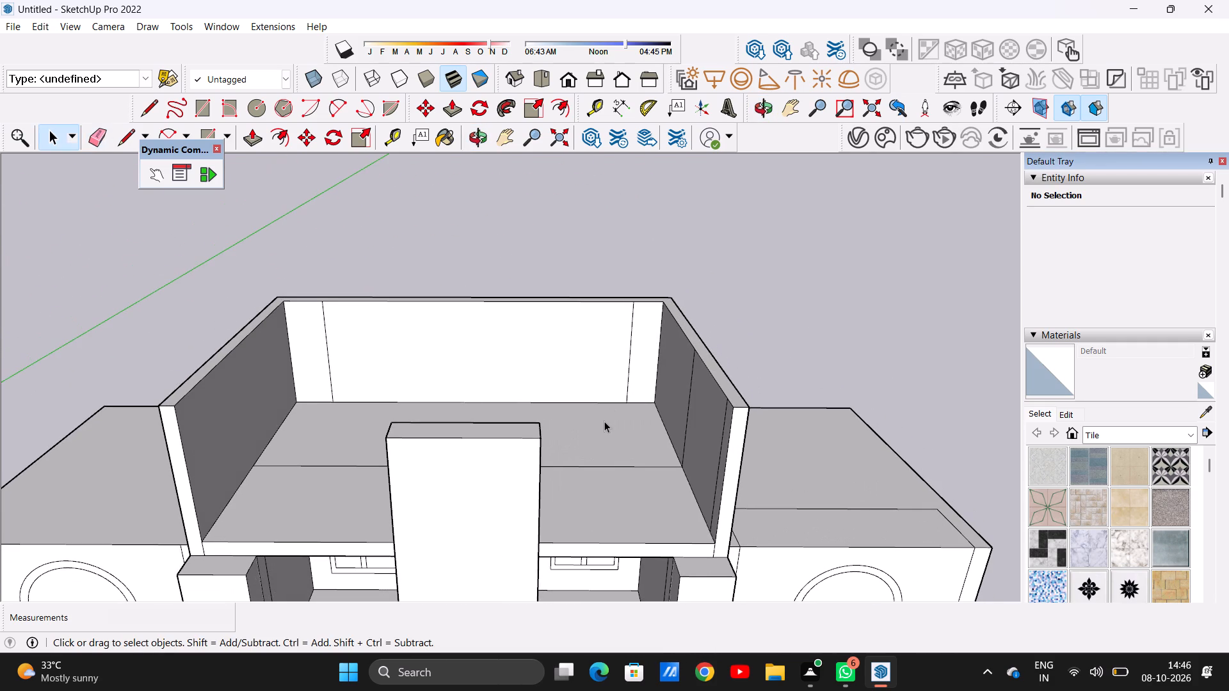
pyautogui.press('p')
pyautogui.scroll(4, 215, 477)
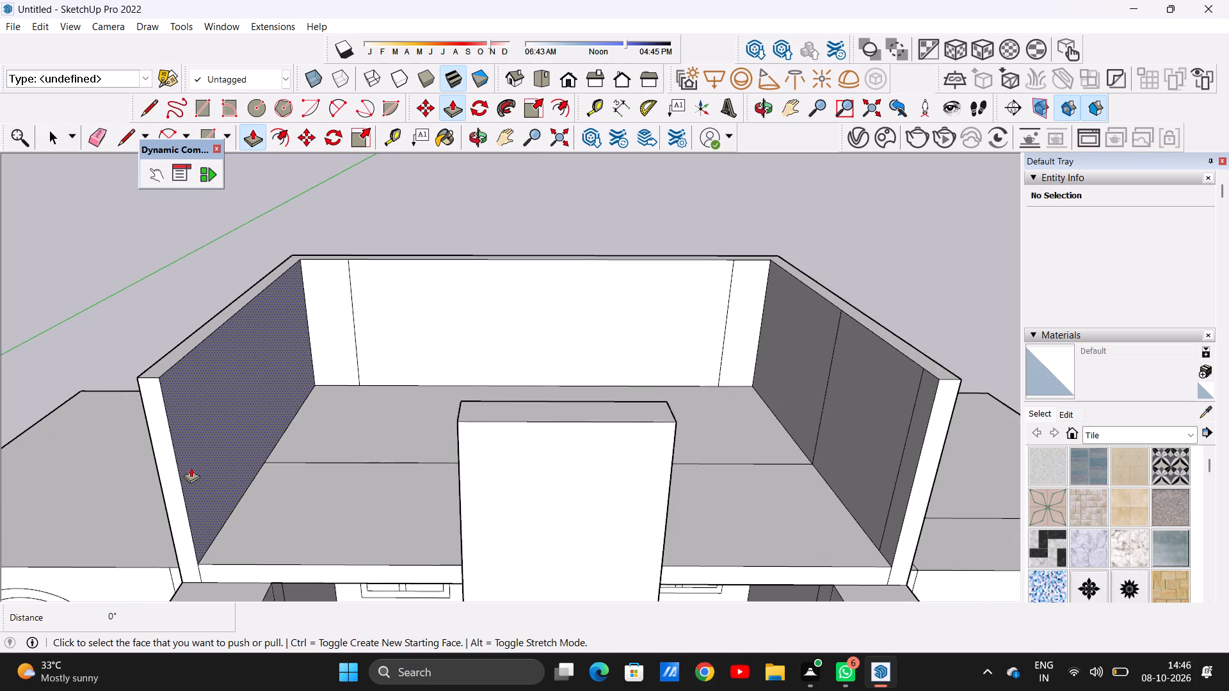
pyautogui.click(189, 465)
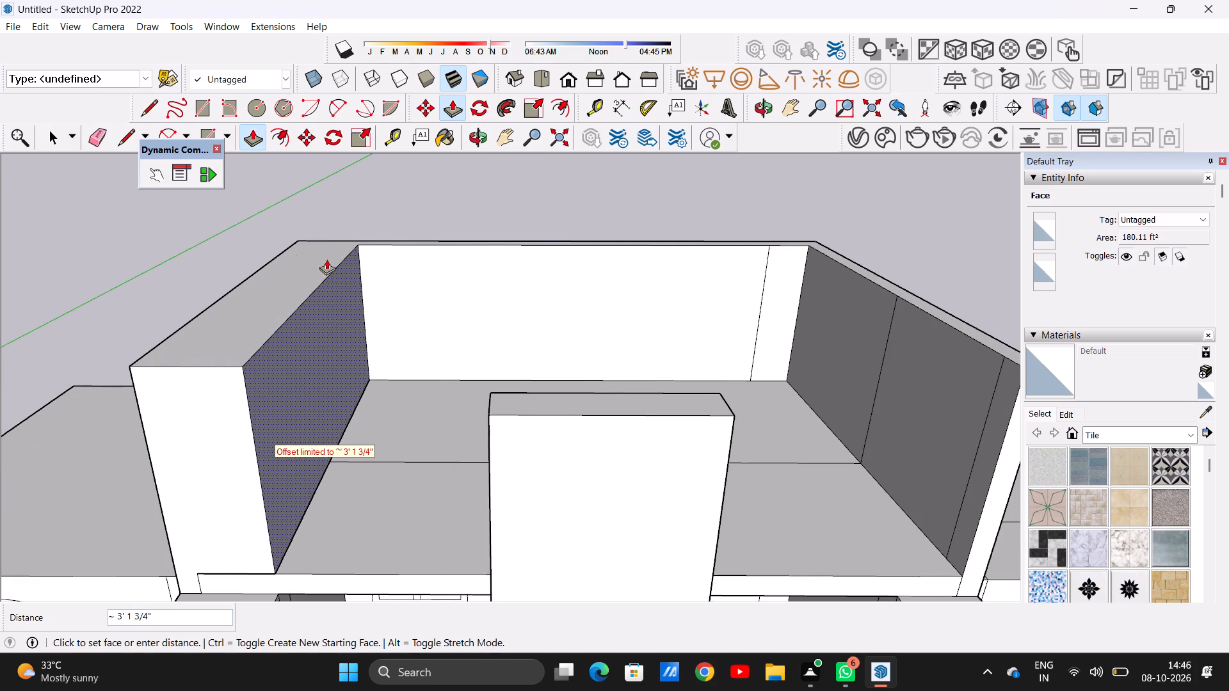
pyautogui.click(361, 241)
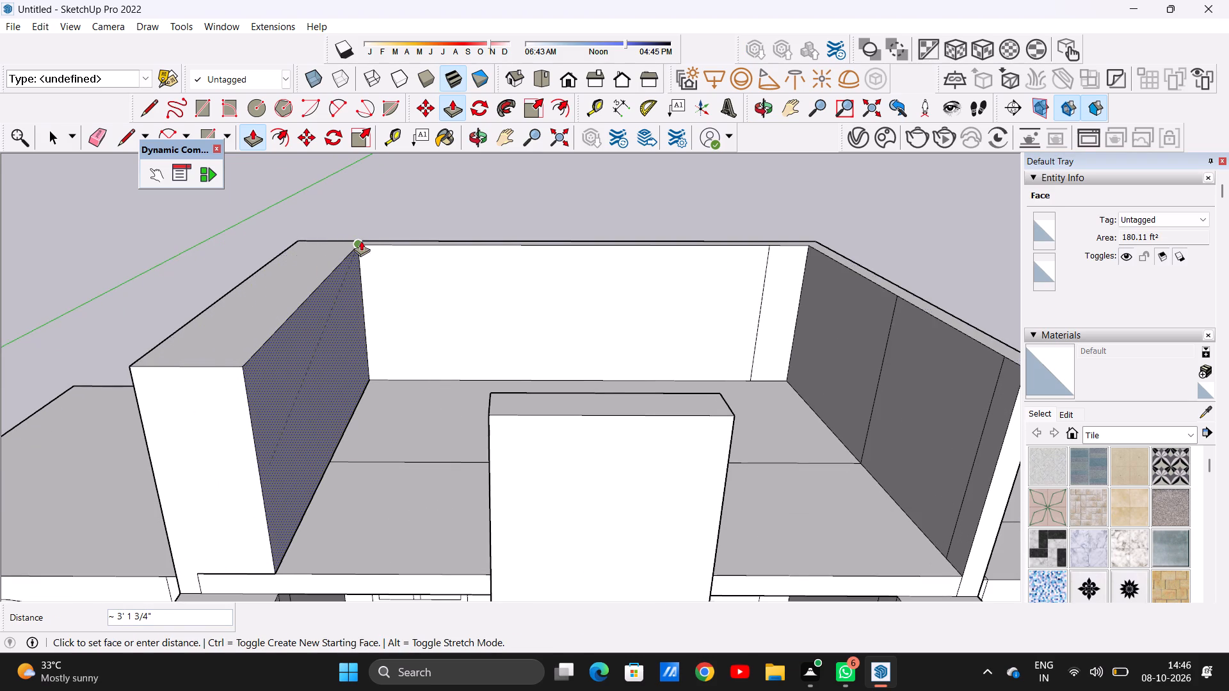
# Erase the remaining mid-wall vertical line on the right upper side wall's inner face.
pyautogui.scroll(-9, 299, 417)
pyautogui.moveTo(476, 387); pyautogui.dragTo(566, 349, button='middle')
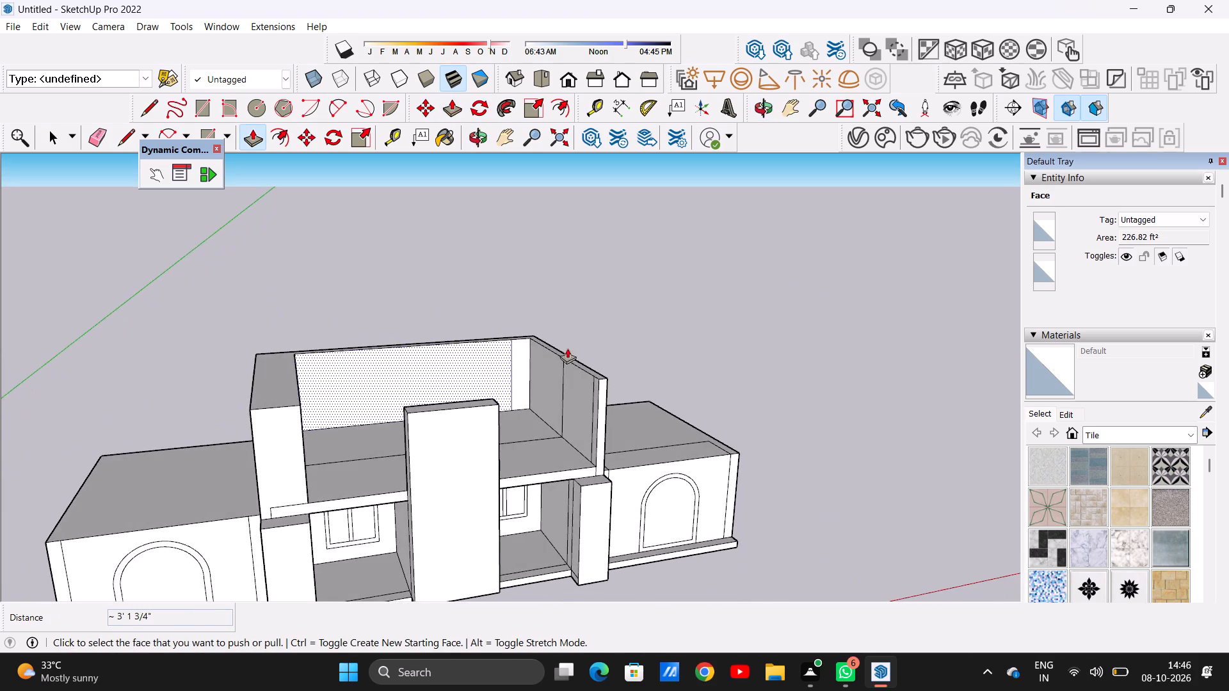
pyautogui.scroll(5, 581, 382)
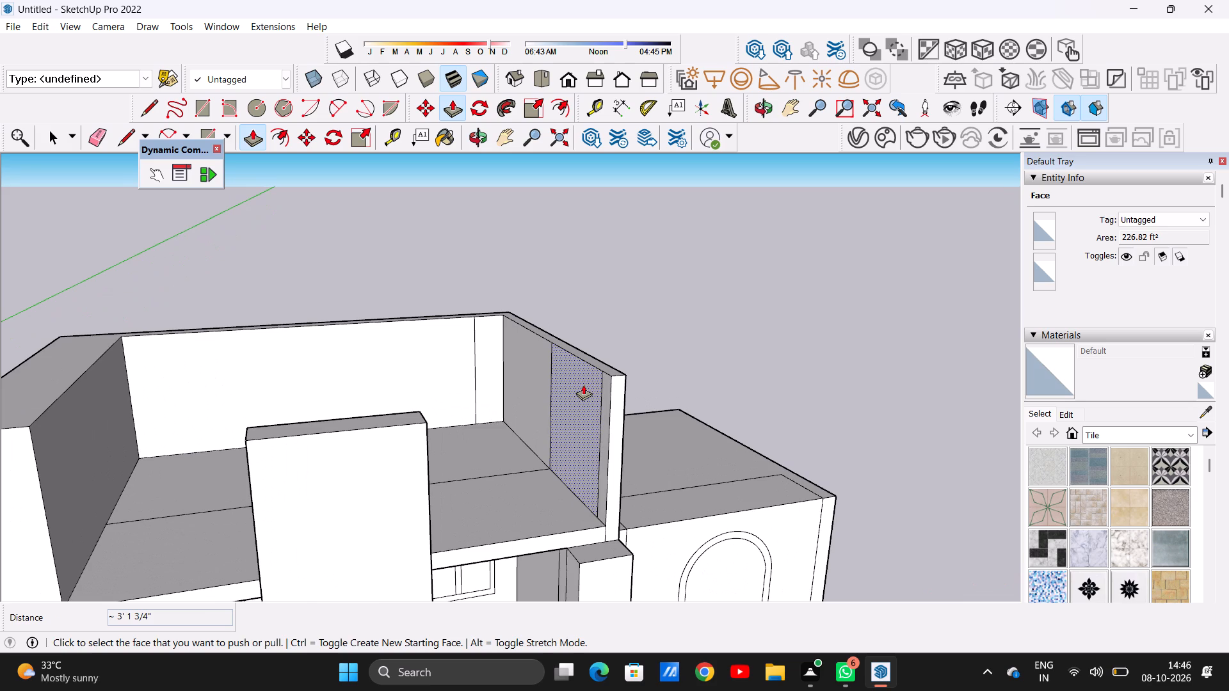
pyautogui.press('space')
pyautogui.press('e')
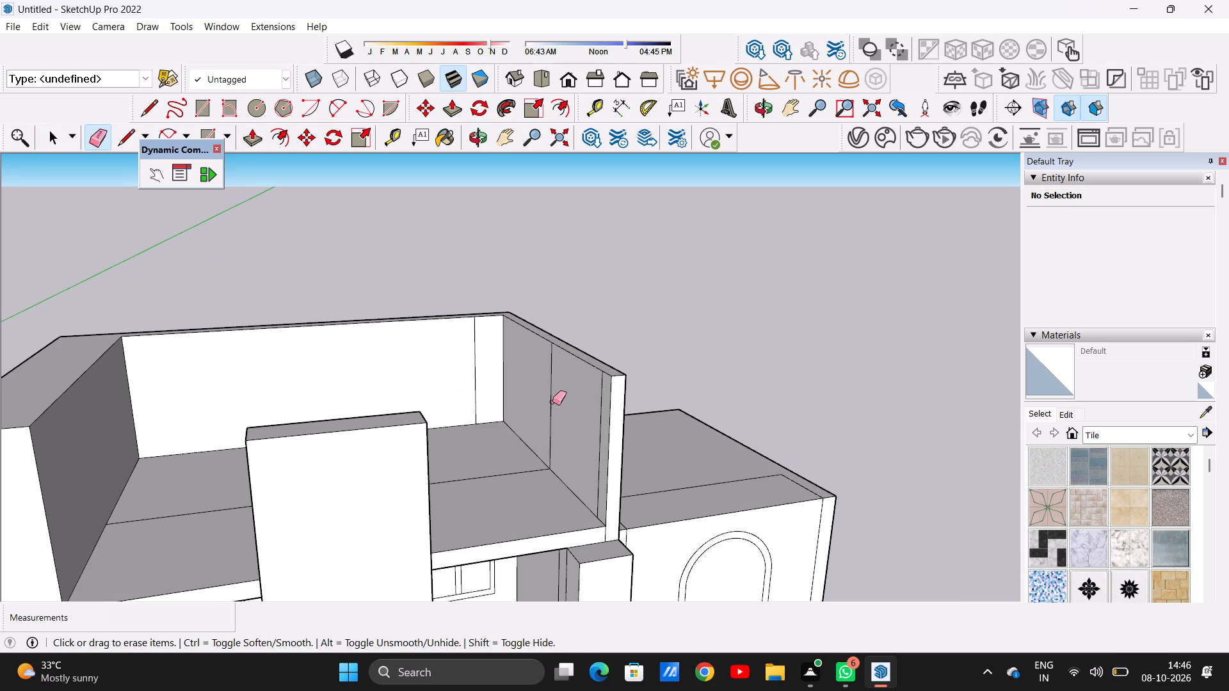
pyautogui.scroll(6, 538, 404)
pyautogui.moveTo(556, 367); pyautogui.dragTo(570, 376)
pyautogui.press('space')
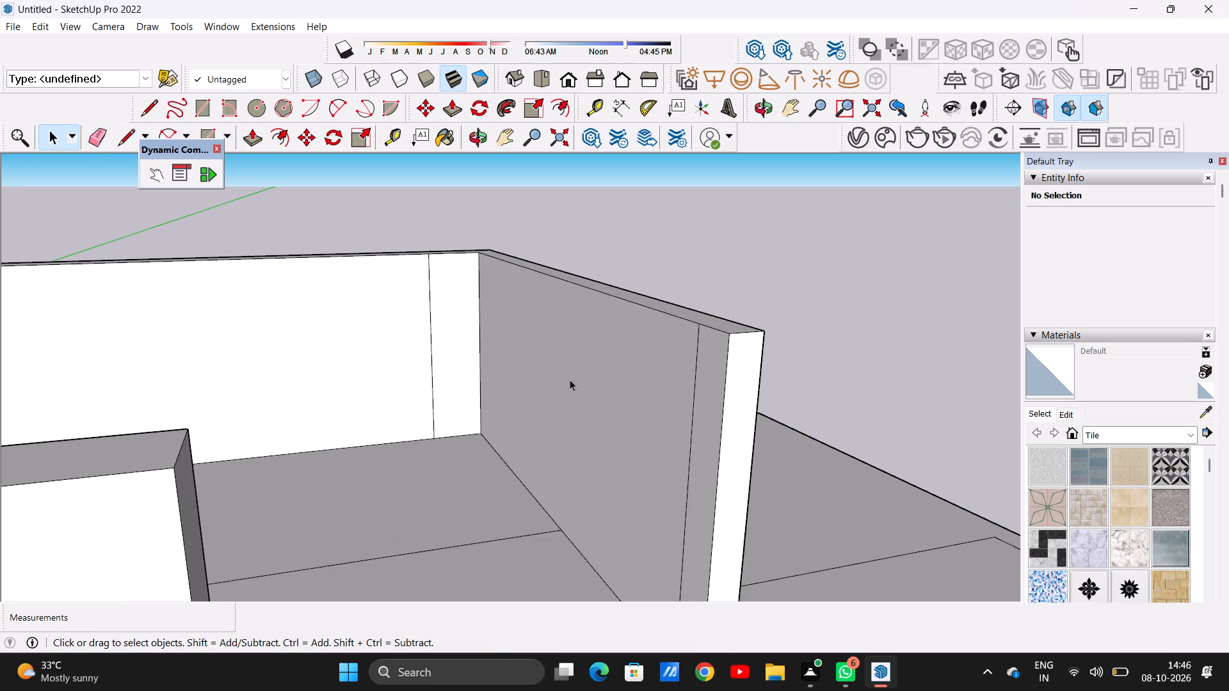
pyautogui.press('e')
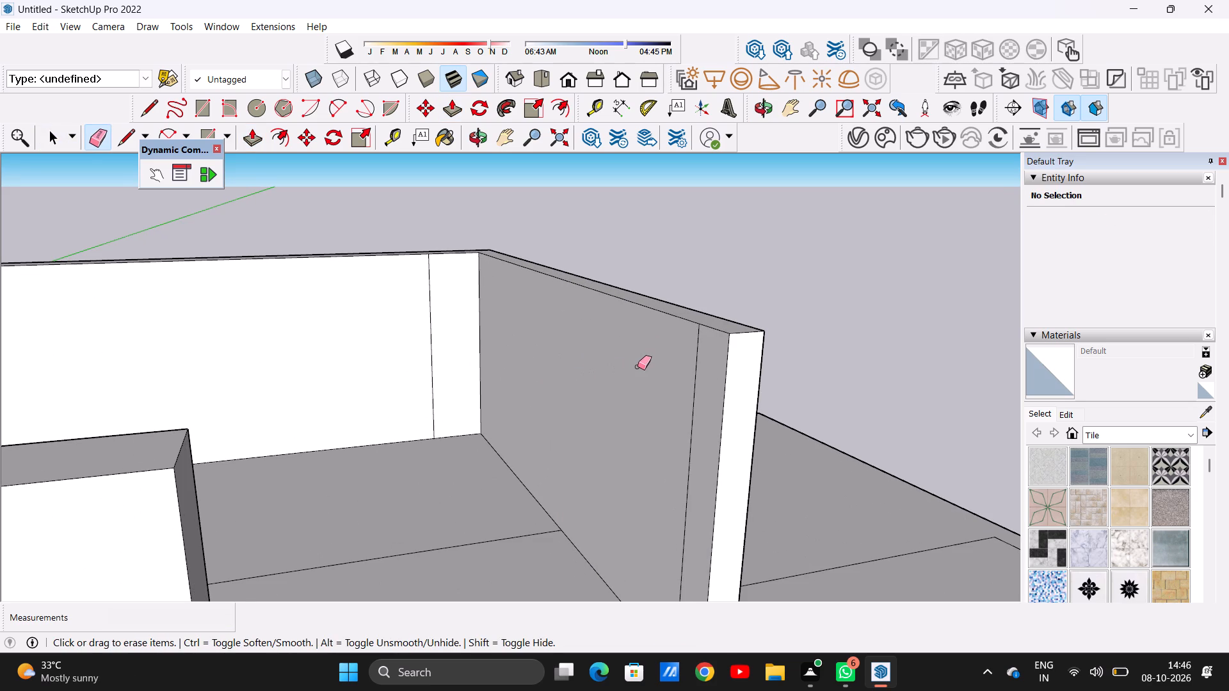
pyautogui.press('space')
# Push/Pull the right upper side wall's inner face, behind its front vertical line, inward about 2' 4 11/16".
pyautogui.press('p')
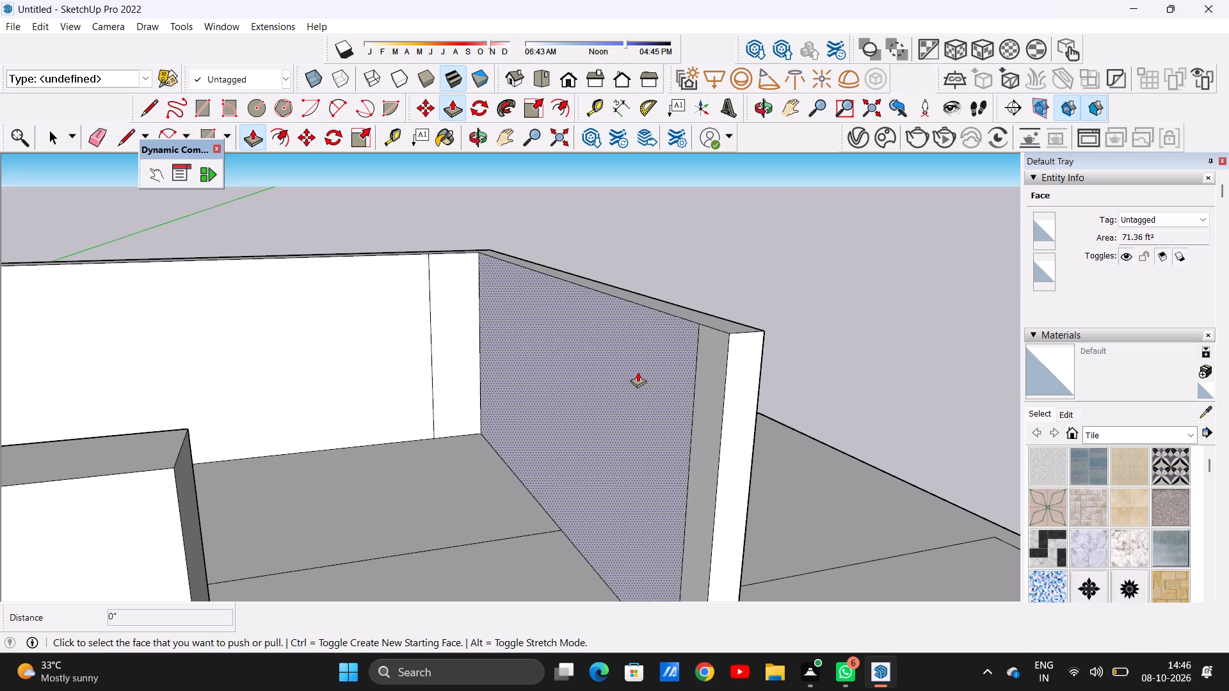
pyautogui.click(638, 372)
pyautogui.scroll(-8, 602, 376)
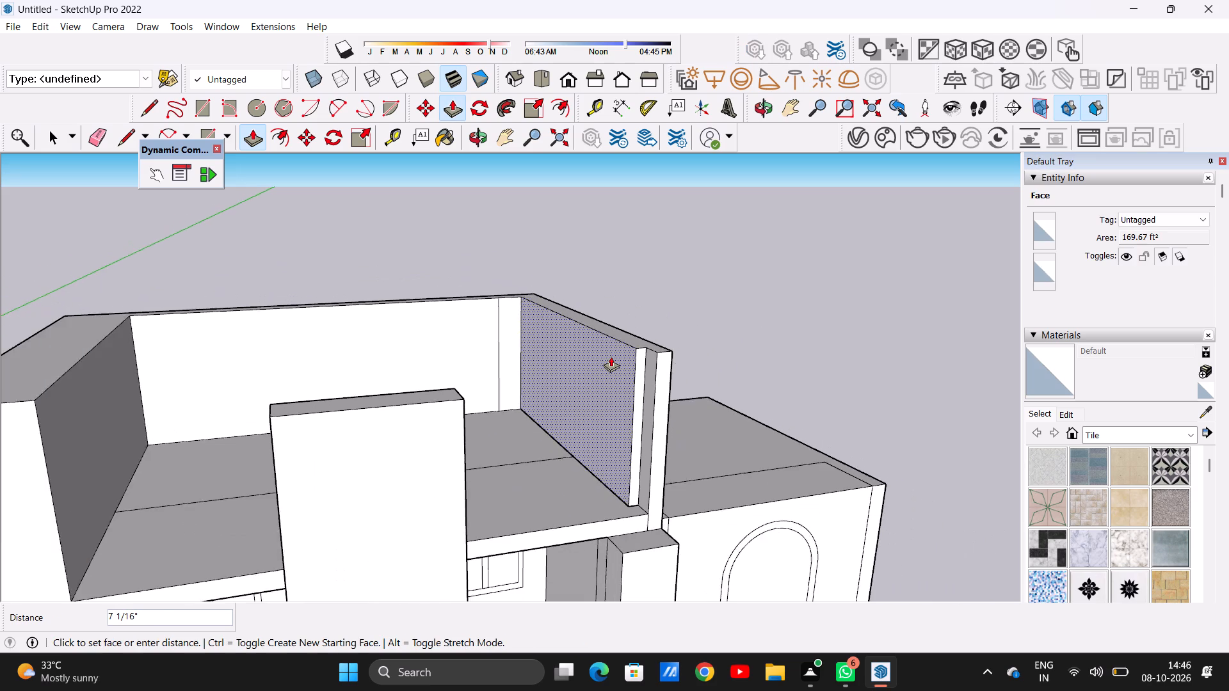
pyautogui.scroll(-4, 611, 356)
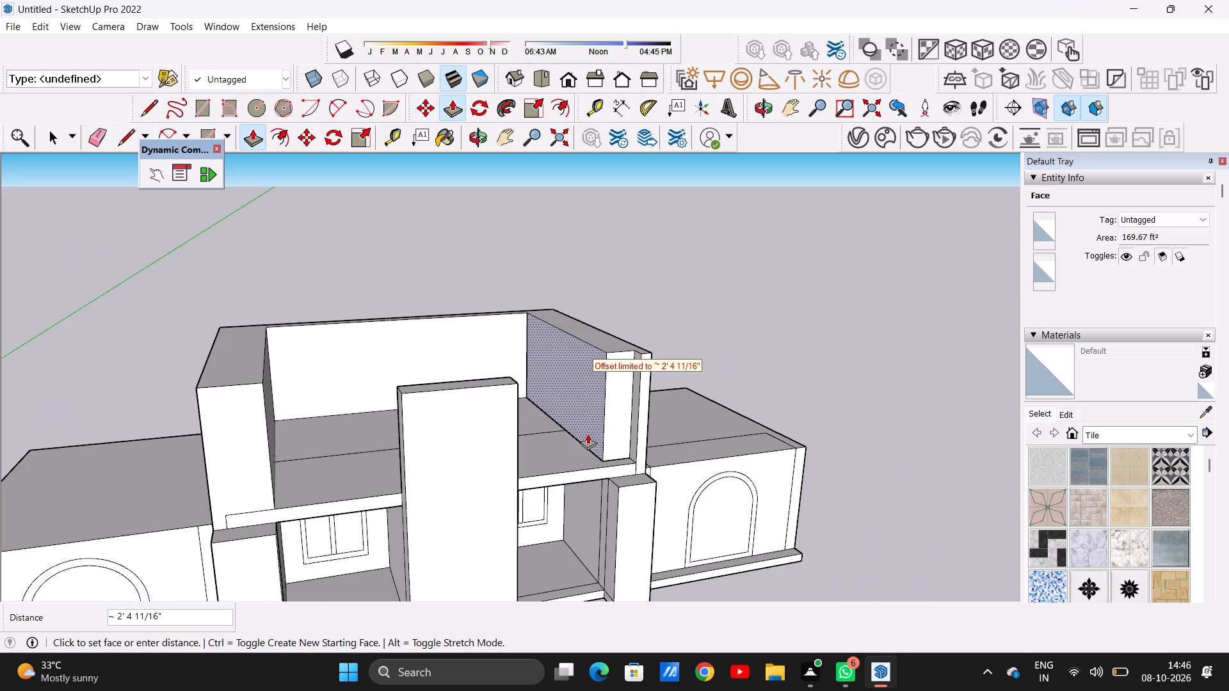
pyautogui.click(584, 434)
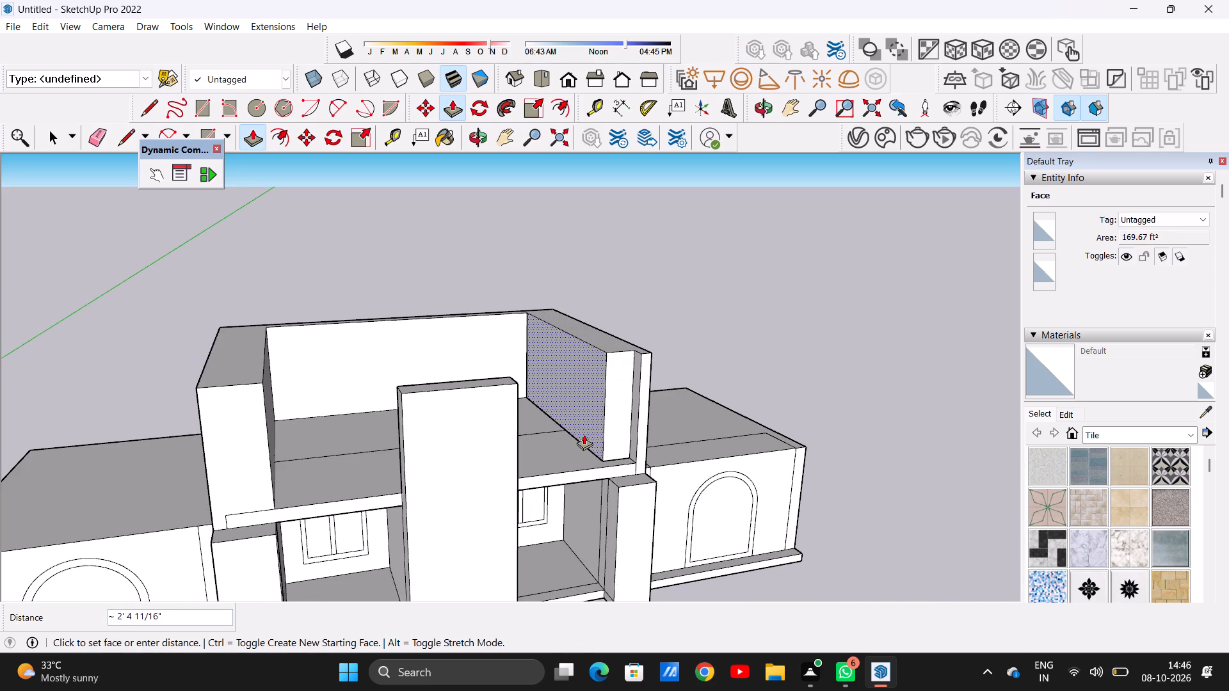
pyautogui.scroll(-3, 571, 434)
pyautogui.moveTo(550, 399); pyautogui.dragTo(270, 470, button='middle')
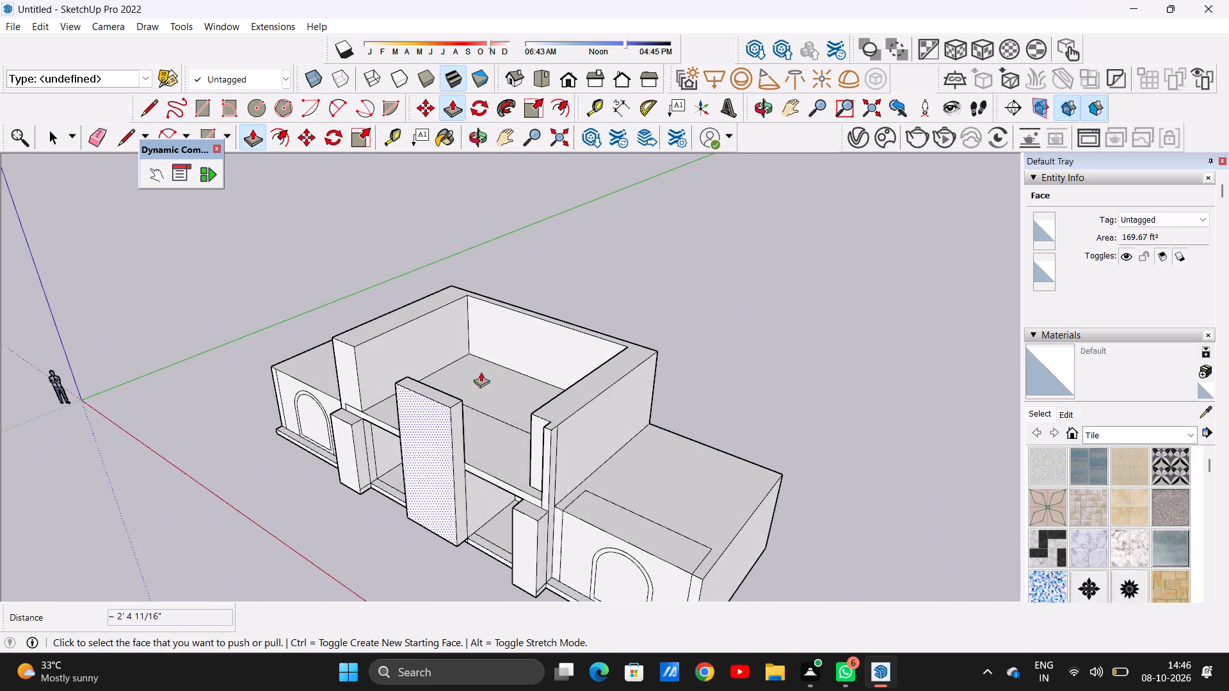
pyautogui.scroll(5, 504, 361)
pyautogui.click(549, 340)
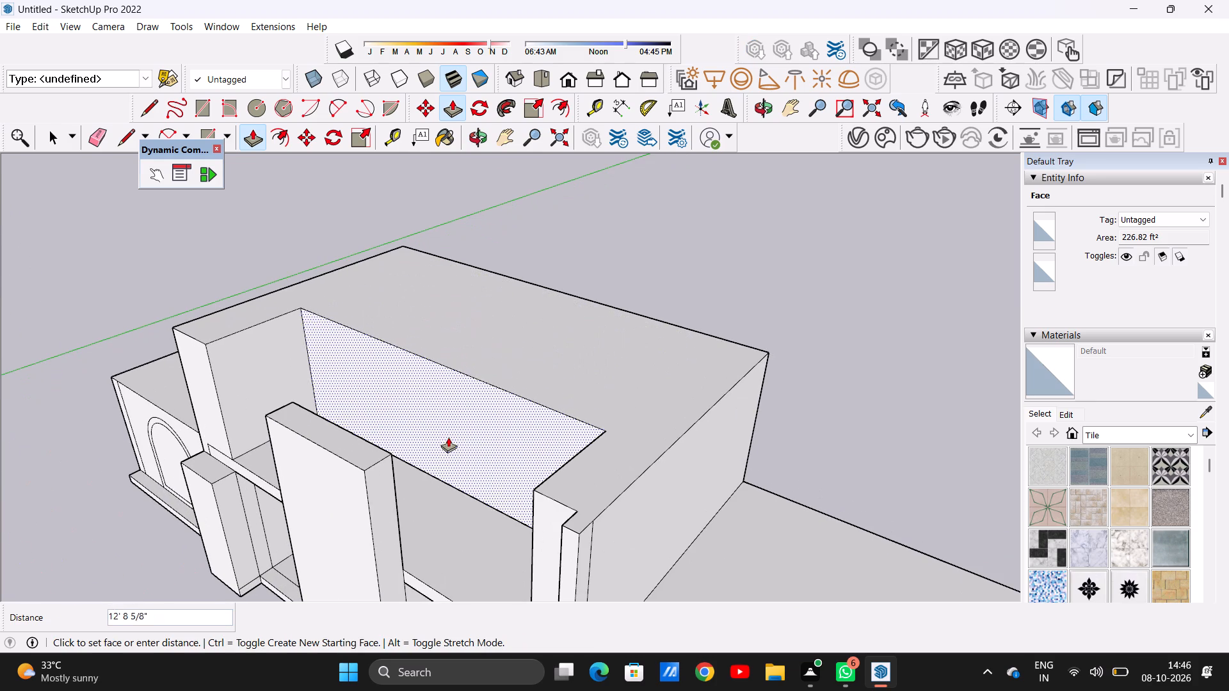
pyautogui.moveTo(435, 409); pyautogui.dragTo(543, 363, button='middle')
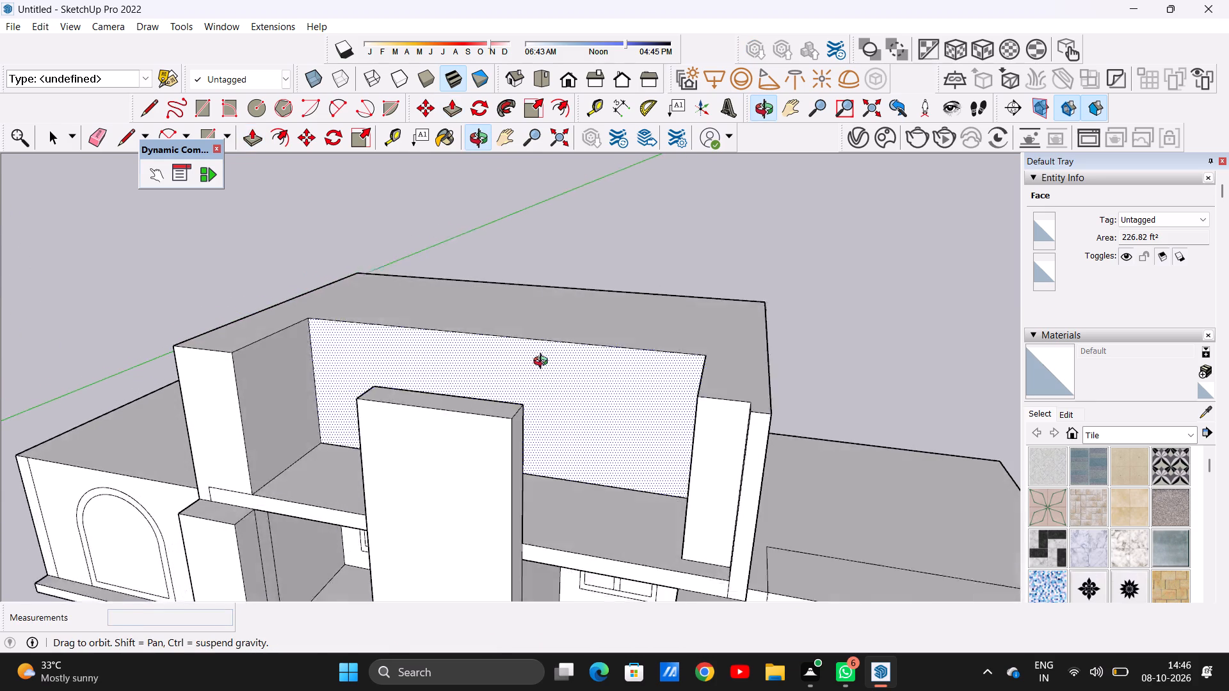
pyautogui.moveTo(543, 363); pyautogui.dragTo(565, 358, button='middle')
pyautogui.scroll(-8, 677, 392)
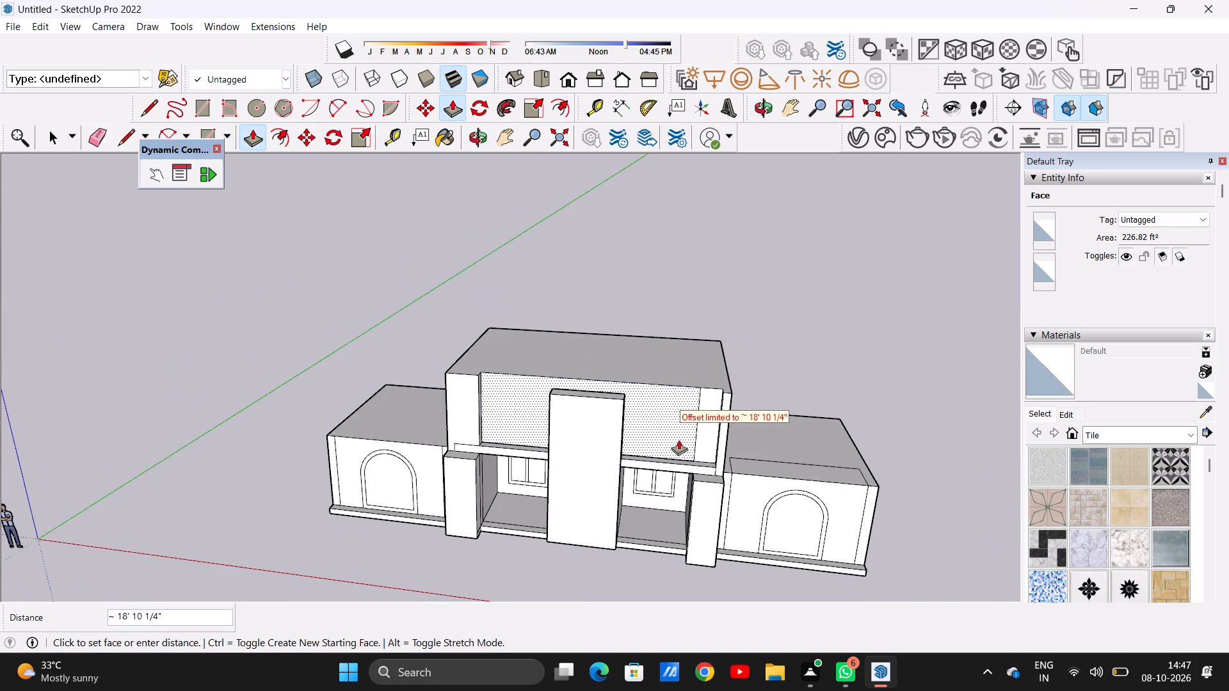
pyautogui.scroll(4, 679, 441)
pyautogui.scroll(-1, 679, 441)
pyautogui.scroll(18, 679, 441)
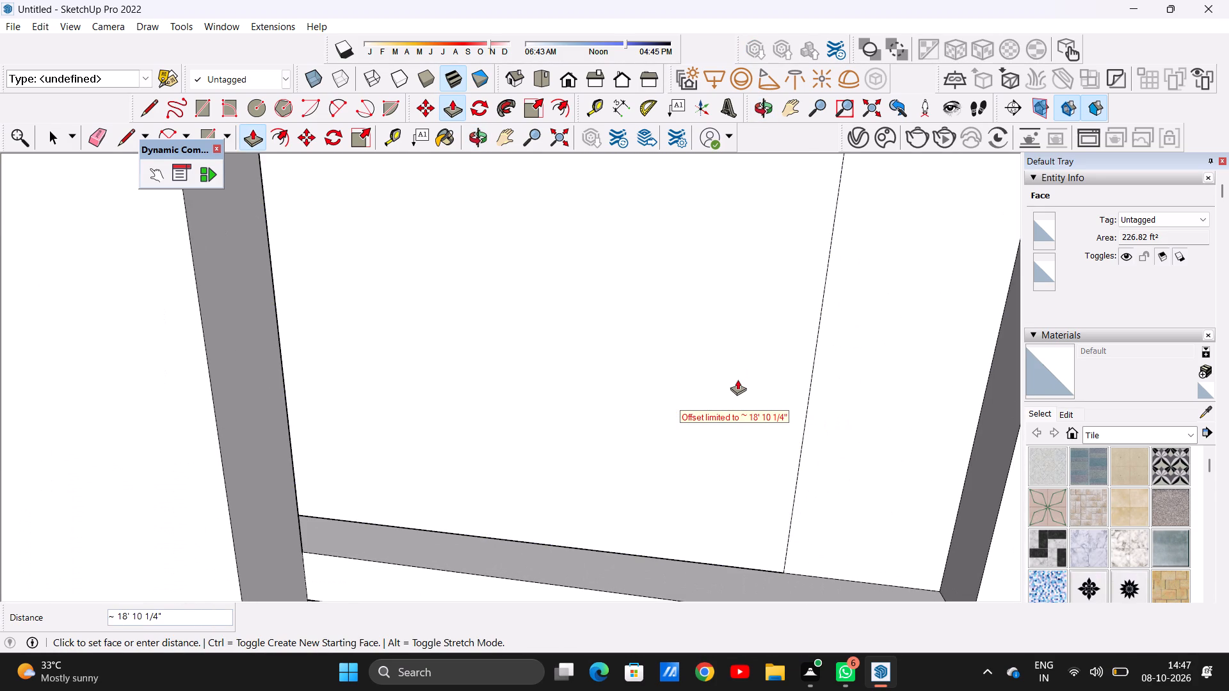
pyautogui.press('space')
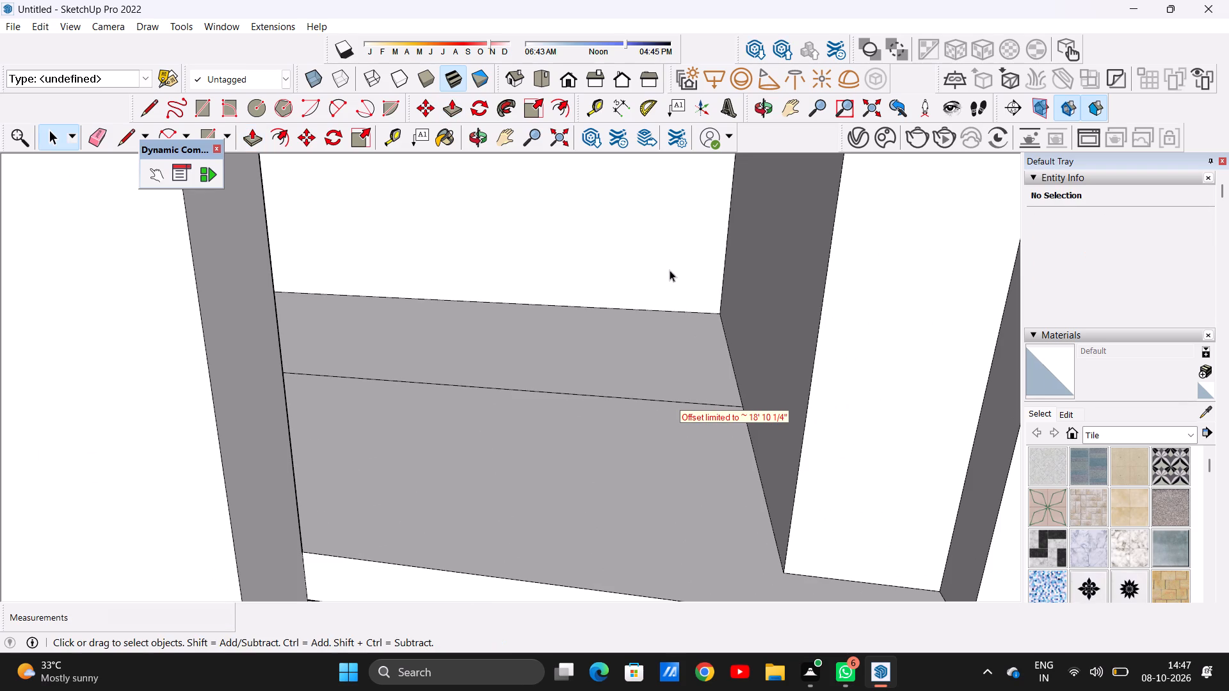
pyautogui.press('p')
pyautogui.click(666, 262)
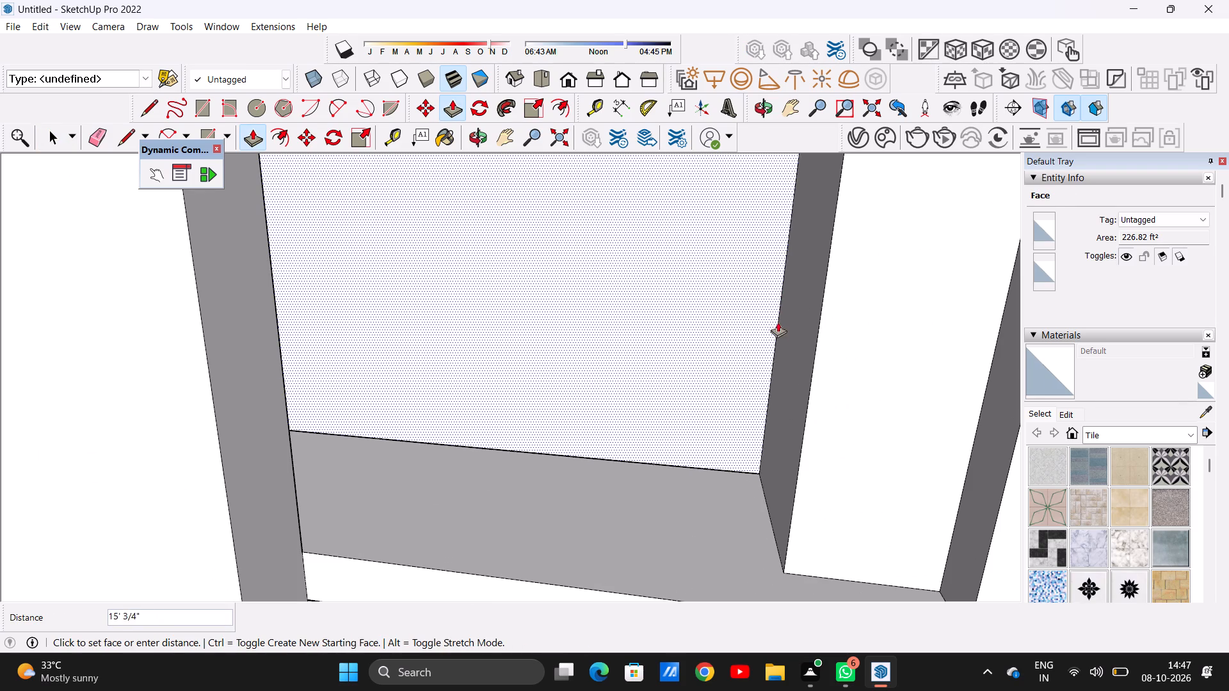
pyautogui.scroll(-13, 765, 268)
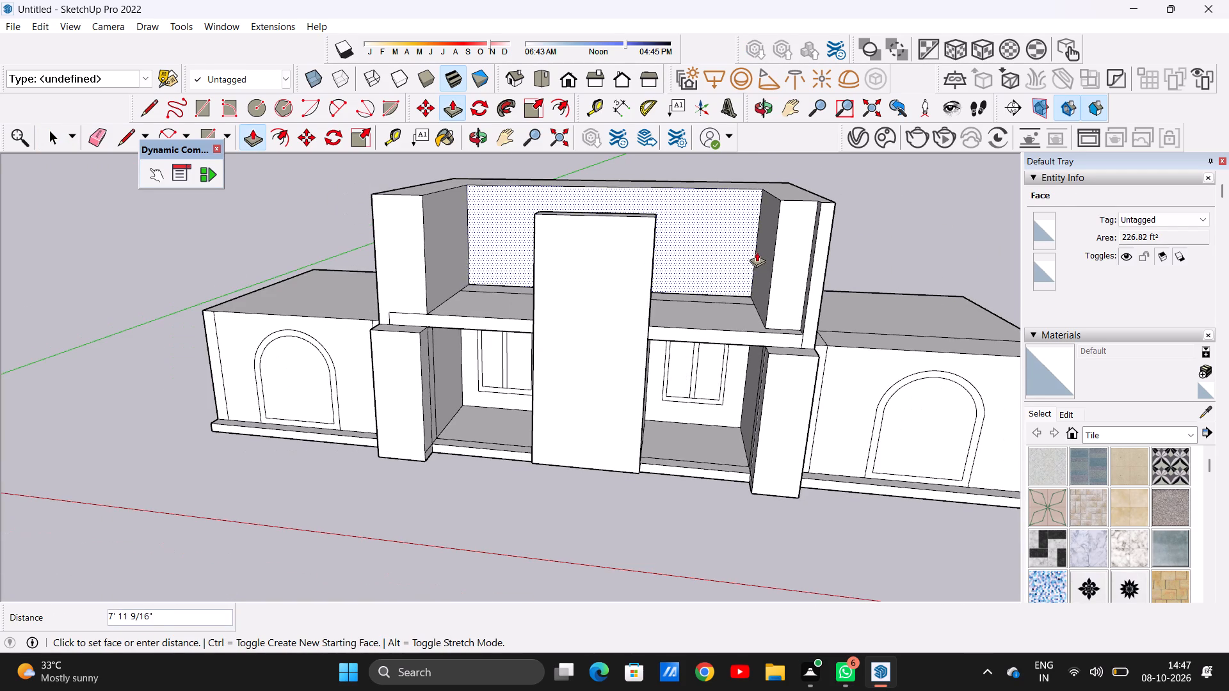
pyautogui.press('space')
# Push/Pull the upper storey's back wall face forward about 11' 7/8" to the line drawn across the floor.
pyautogui.scroll(11, 743, 299)
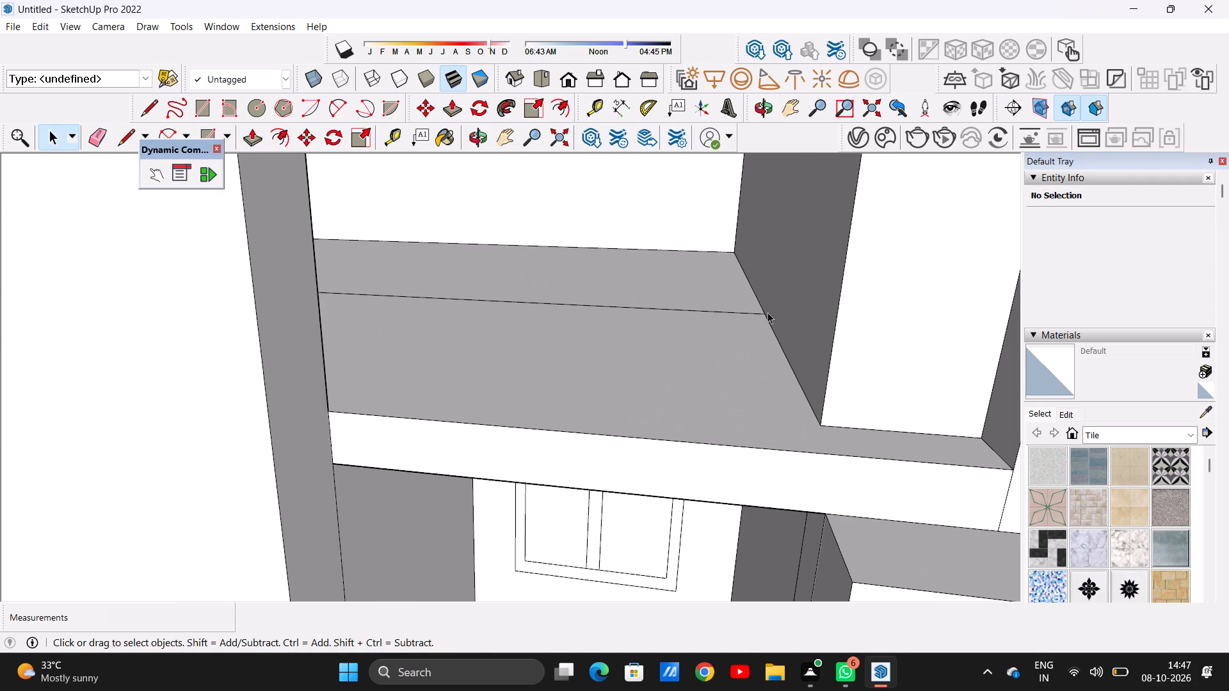
pyautogui.press('p')
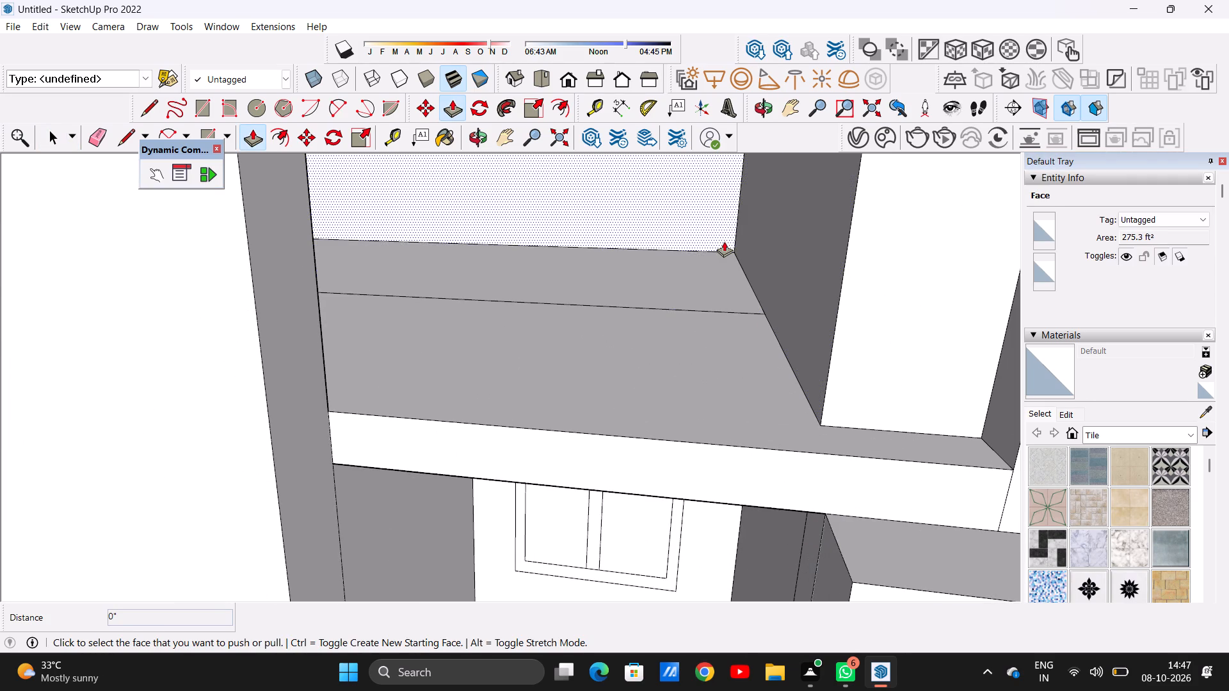
pyautogui.click(724, 241)
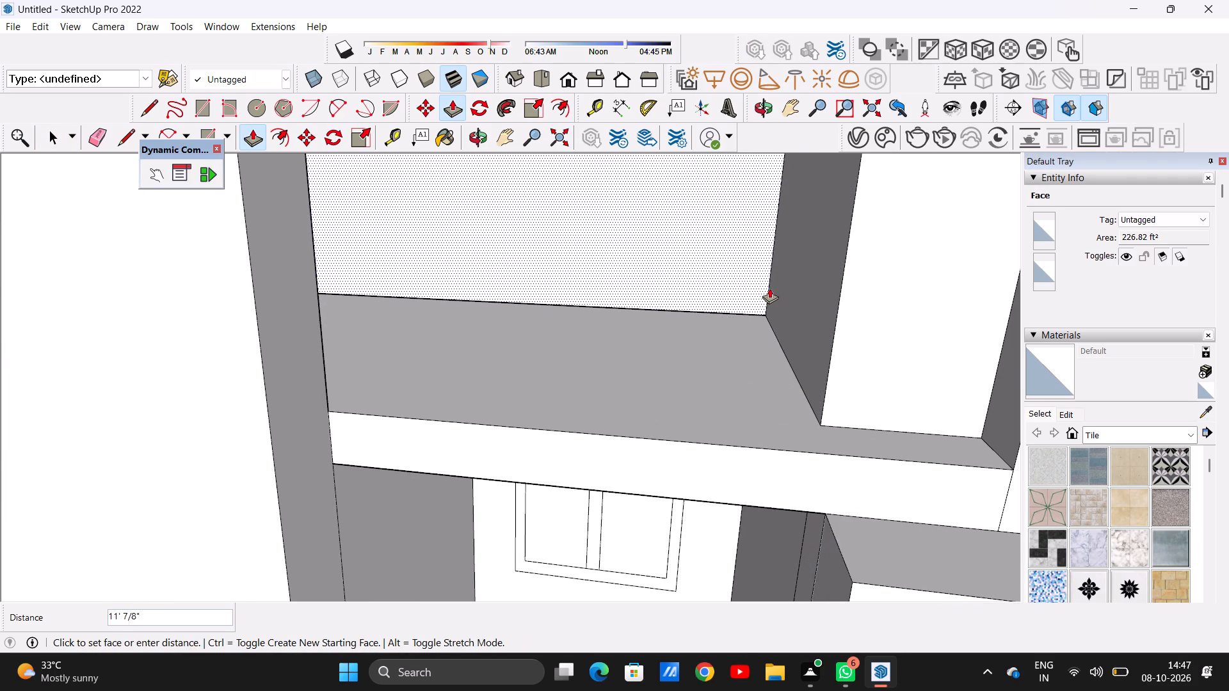
pyautogui.click(769, 288)
pyautogui.press('space')
# Examine the upper storey's back wall where it meets the floor and side wall, and the building's front elevation.
pyautogui.scroll(1, 765, 328)
pyautogui.moveTo(765, 328); pyautogui.dragTo(759, 282, button='middle')
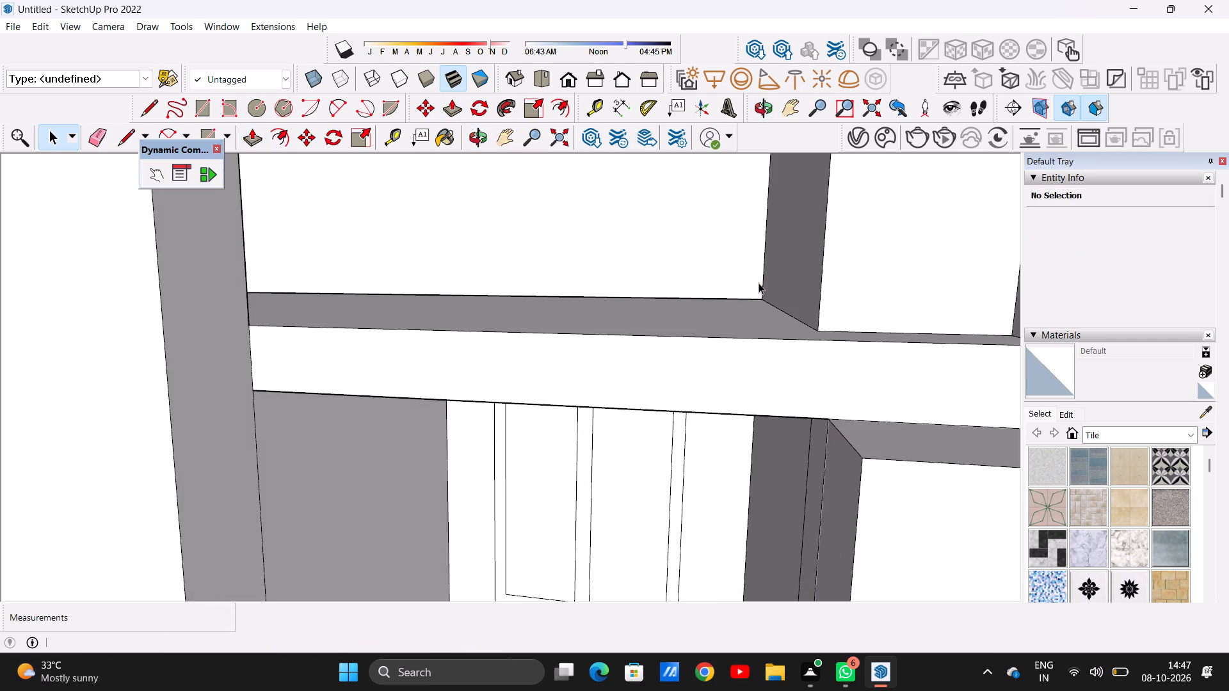
pyautogui.scroll(7, 753, 295)
pyautogui.moveTo(750, 298); pyautogui.dragTo(787, 417, button='middle')
pyautogui.scroll(-10, 698, 367)
pyautogui.scroll(1, 698, 364)
pyautogui.scroll(-7, 698, 364)
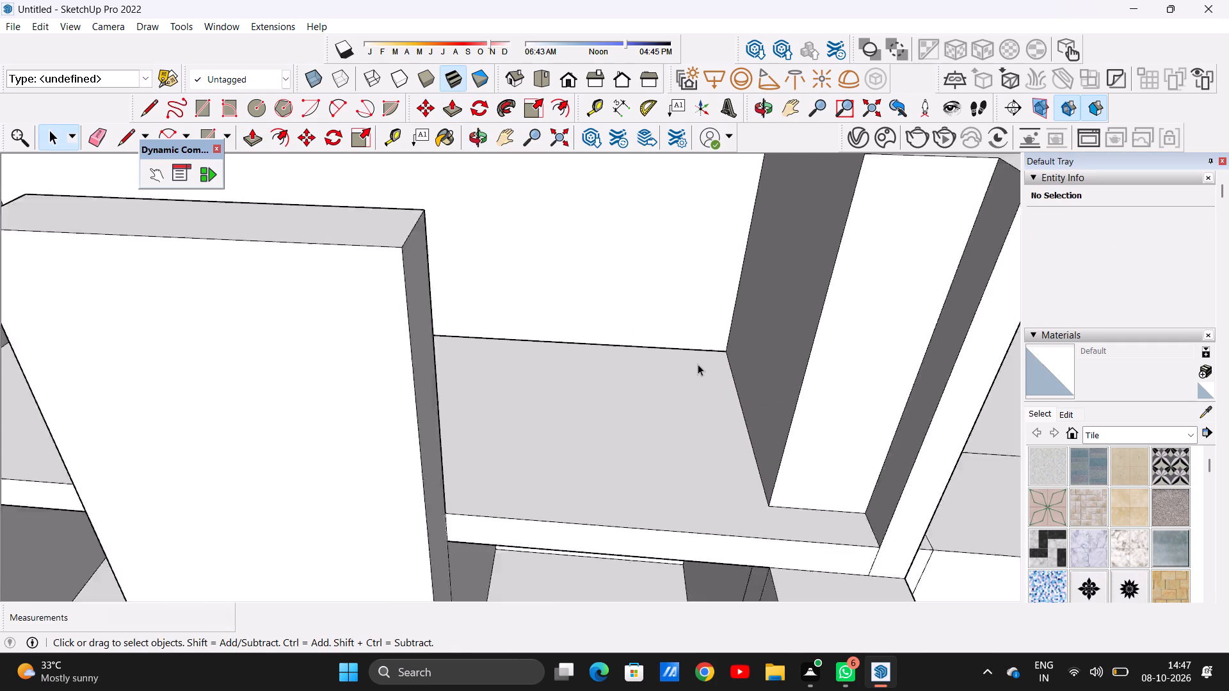
pyautogui.scroll(-13, 698, 364)
pyautogui.moveTo(584, 335); pyautogui.dragTo(599, 191, button='middle')
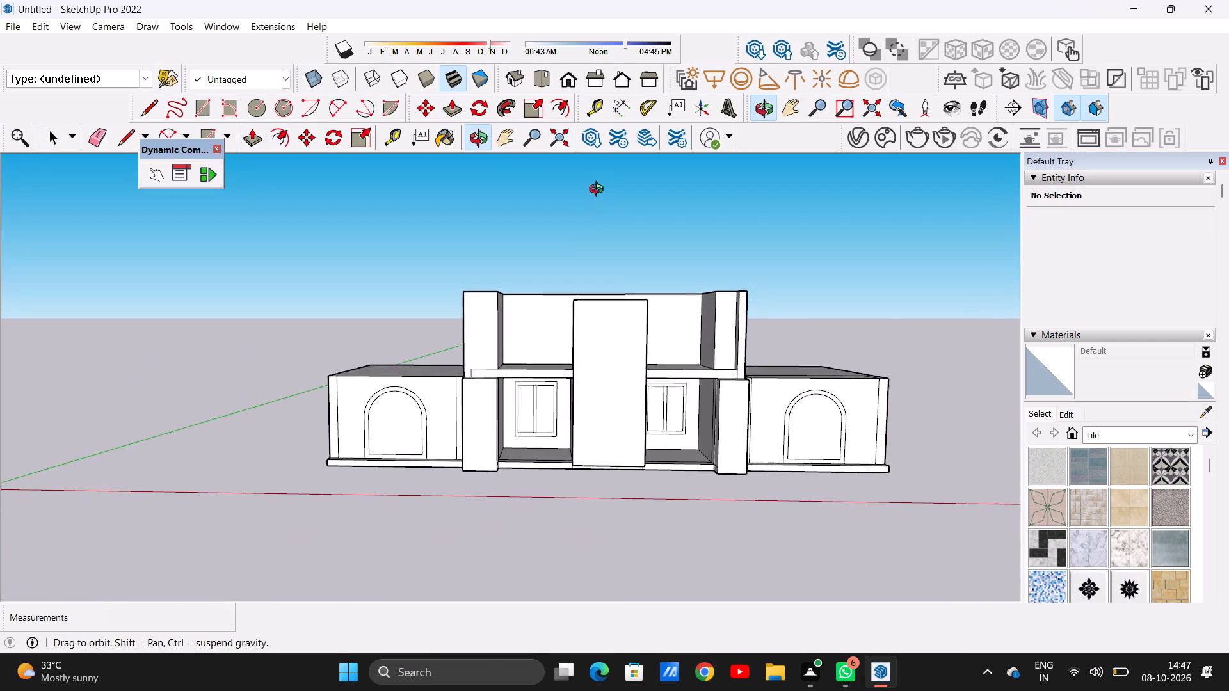
pyautogui.moveTo(599, 191); pyautogui.dragTo(602, 182, button='middle')
pyautogui.scroll(5, 644, 367)
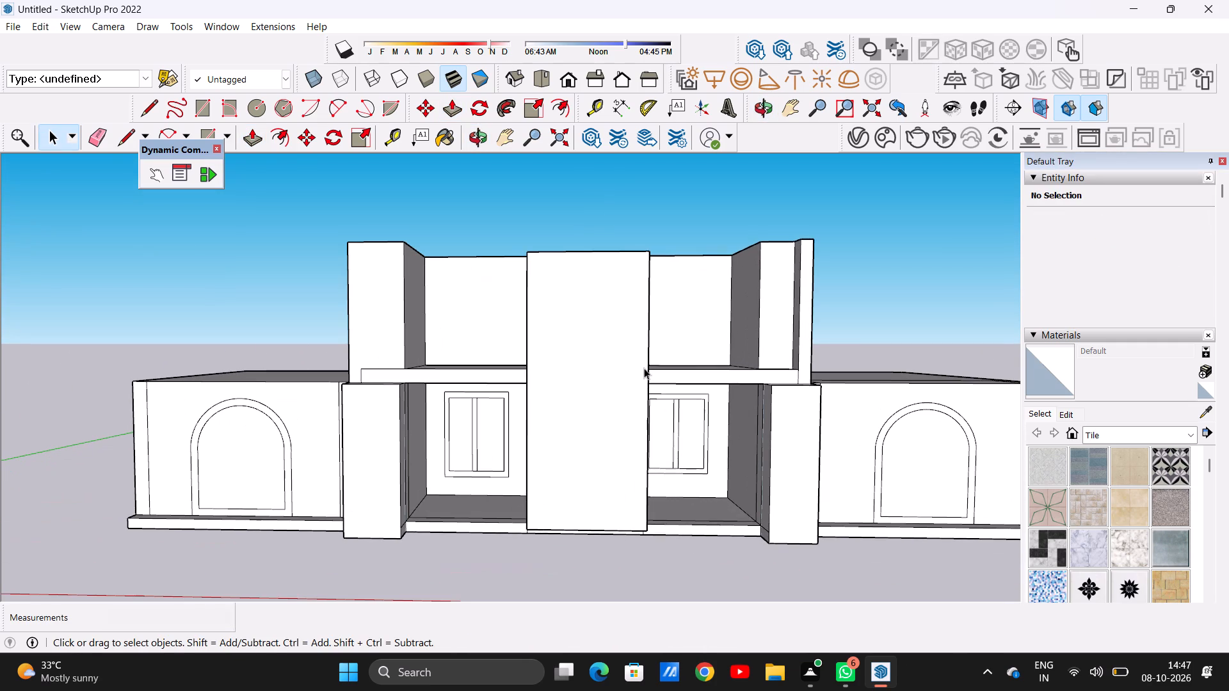
# Push/Pull the centre wall's rear face back about 8' 10 1/4" to meet the upper storey's back wall.
pyautogui.moveTo(630, 330); pyautogui.dragTo(326, 436, button='middle')
pyautogui.scroll(2, 586, 282)
pyautogui.press('p')
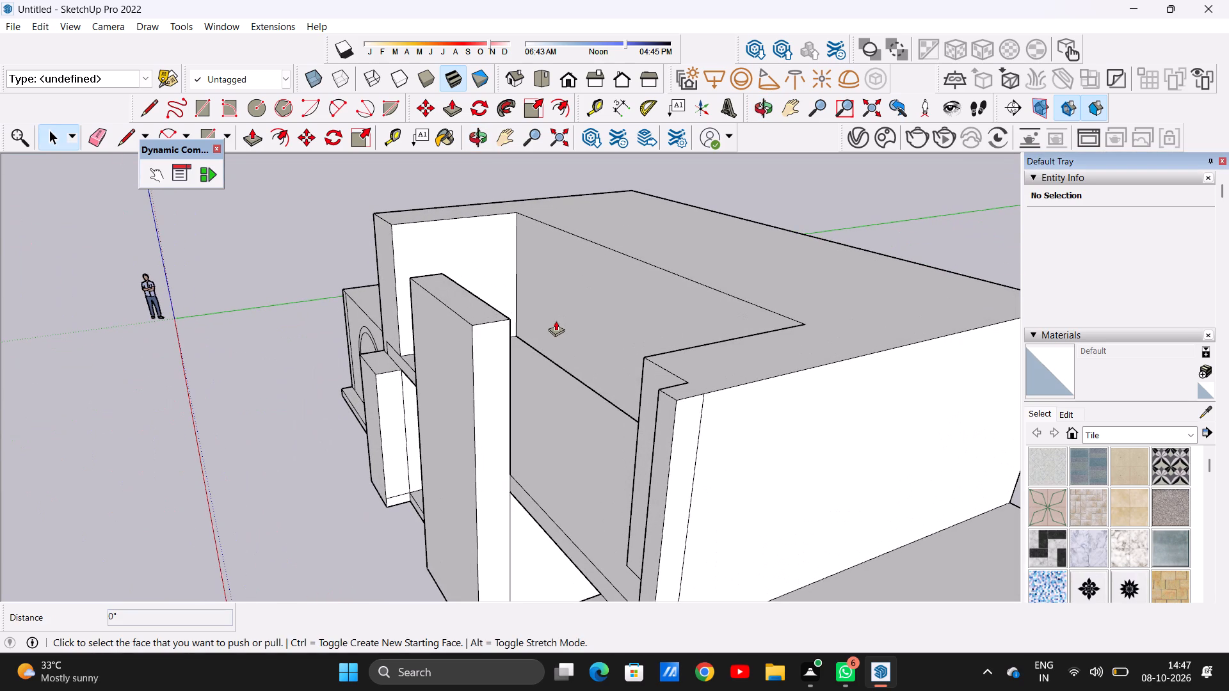
pyautogui.scroll(-3, 560, 322)
pyautogui.moveTo(580, 339); pyautogui.dragTo(457, 370, button='middle')
pyautogui.scroll(1, 442, 356)
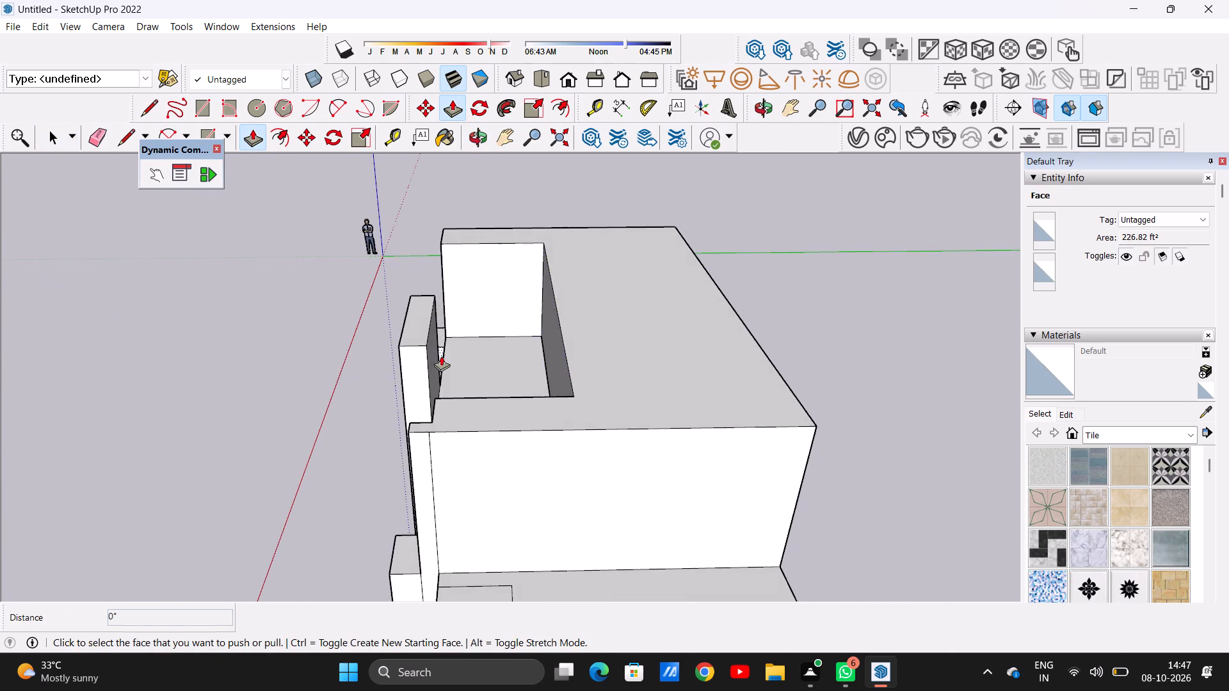
pyautogui.scroll(5, 441, 356)
pyautogui.click(422, 358)
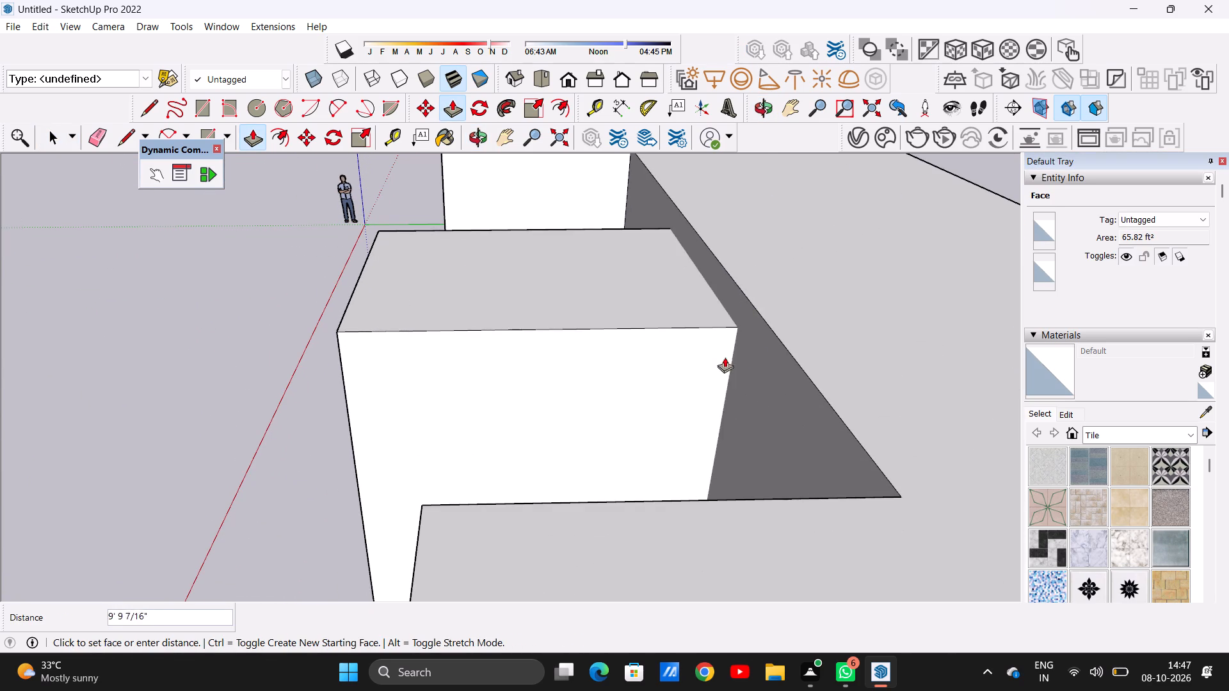
pyautogui.click(735, 322)
pyautogui.press('space')
# Push/Pull the centre wall's top face up 11 15/16" to the level of the upper storey's wall tops.
pyautogui.moveTo(741, 338); pyautogui.dragTo(648, 306, button='middle')
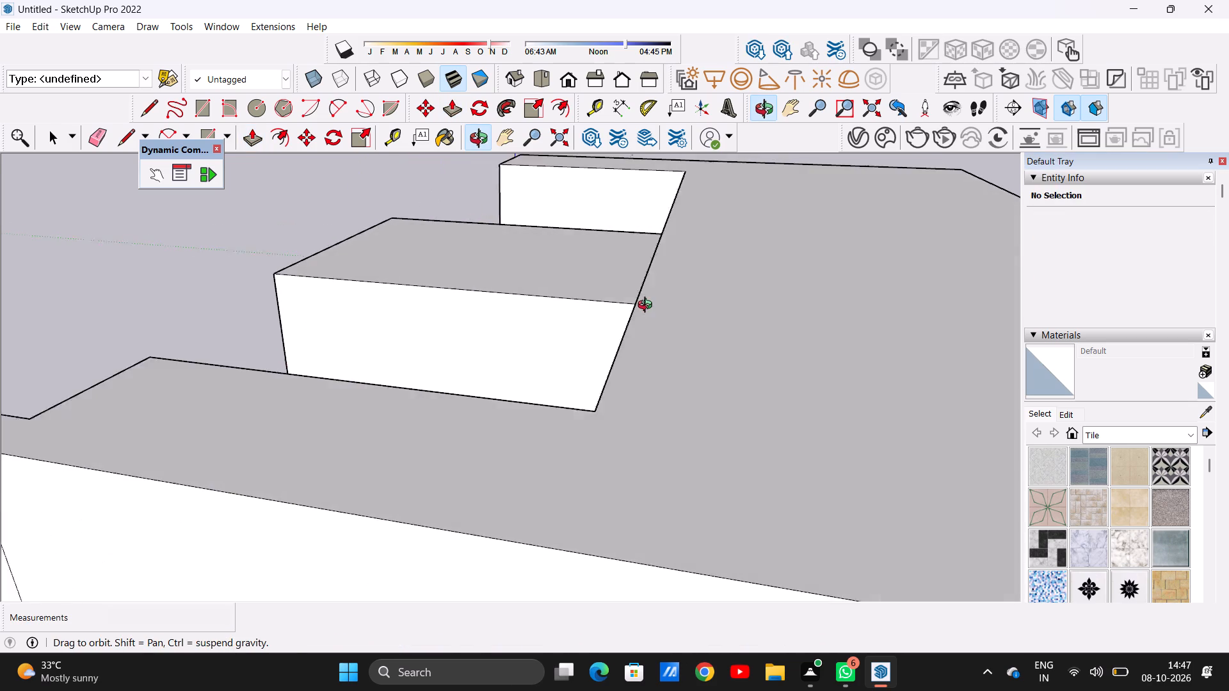
pyautogui.moveTo(648, 306); pyautogui.dragTo(899, 298, button='middle')
pyautogui.moveTo(657, 367); pyautogui.dragTo(867, 353, button='middle')
pyautogui.moveTo(610, 370); pyautogui.dragTo(727, 317, button='middle')
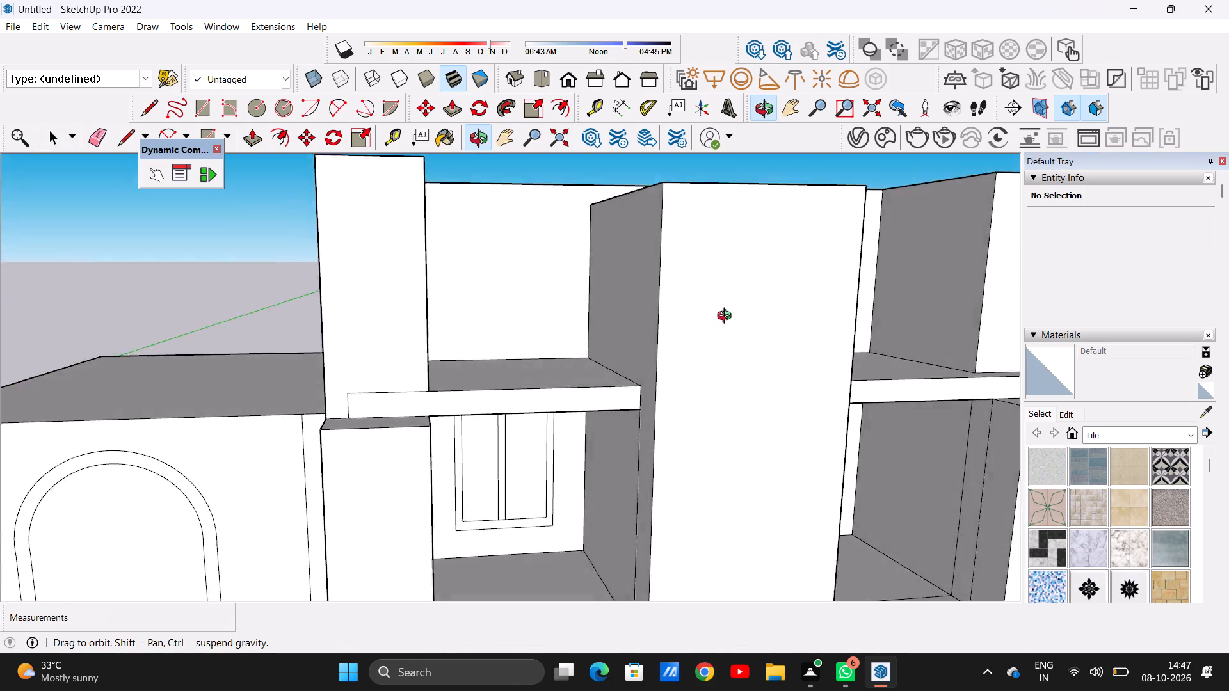
pyautogui.moveTo(727, 317); pyautogui.dragTo(671, 397, button='middle')
pyautogui.scroll(-12, 641, 436)
pyautogui.moveTo(663, 420); pyautogui.dragTo(645, 290, button='middle')
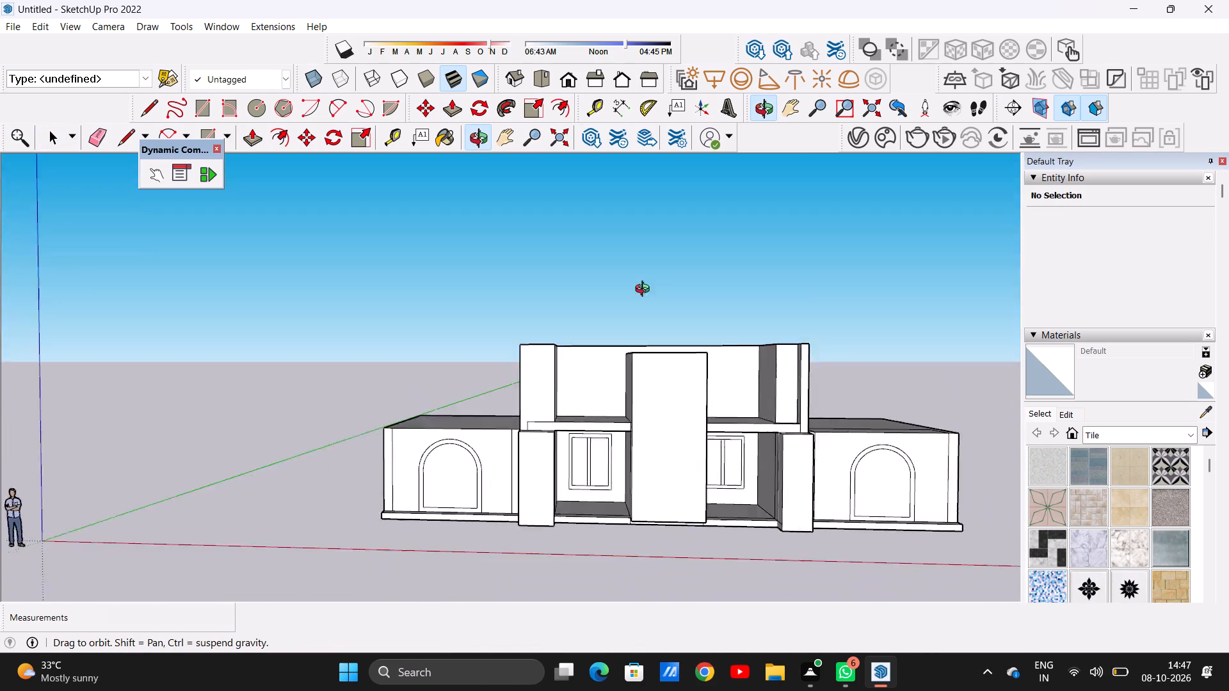
pyautogui.moveTo(645, 290); pyautogui.dragTo(450, 447, button='middle')
pyautogui.scroll(2, 673, 417)
pyautogui.scroll(3, 605, 429)
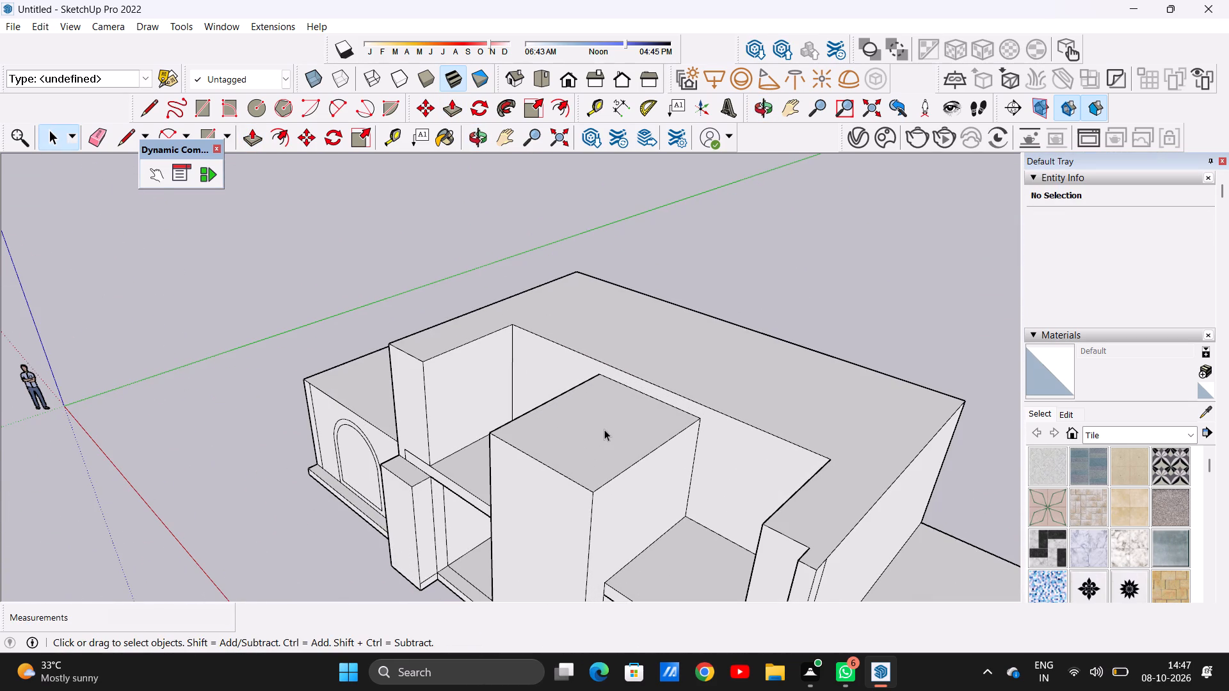
pyautogui.press('p')
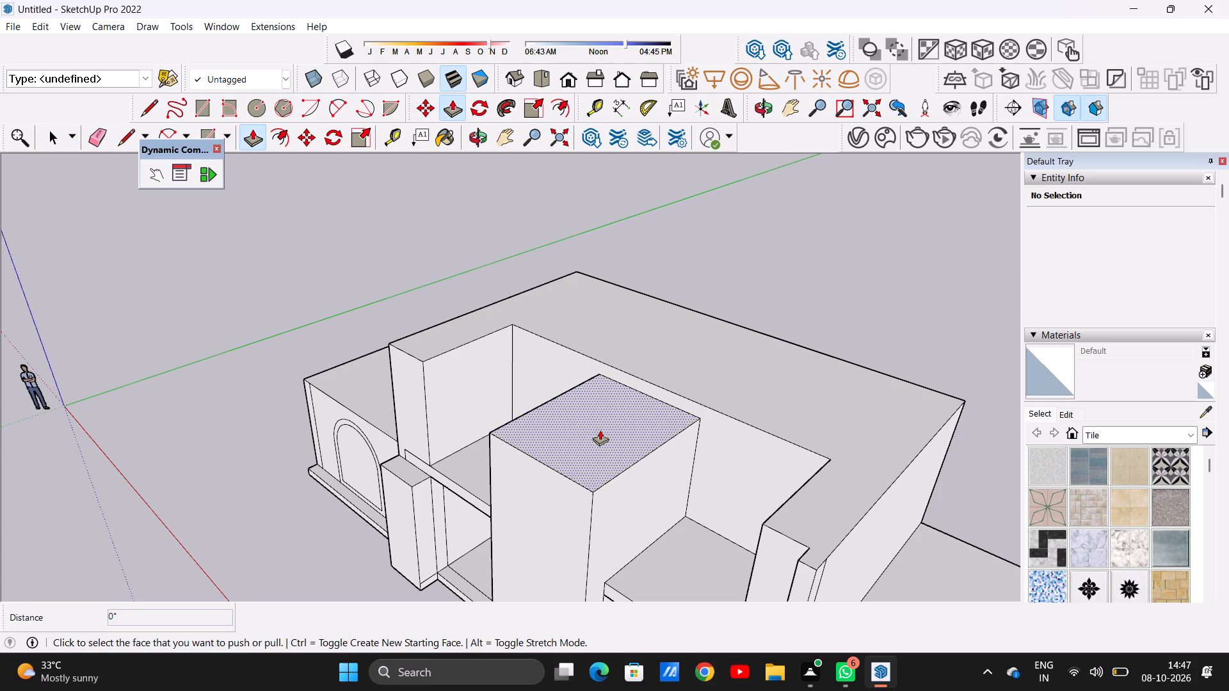
pyautogui.click(600, 430)
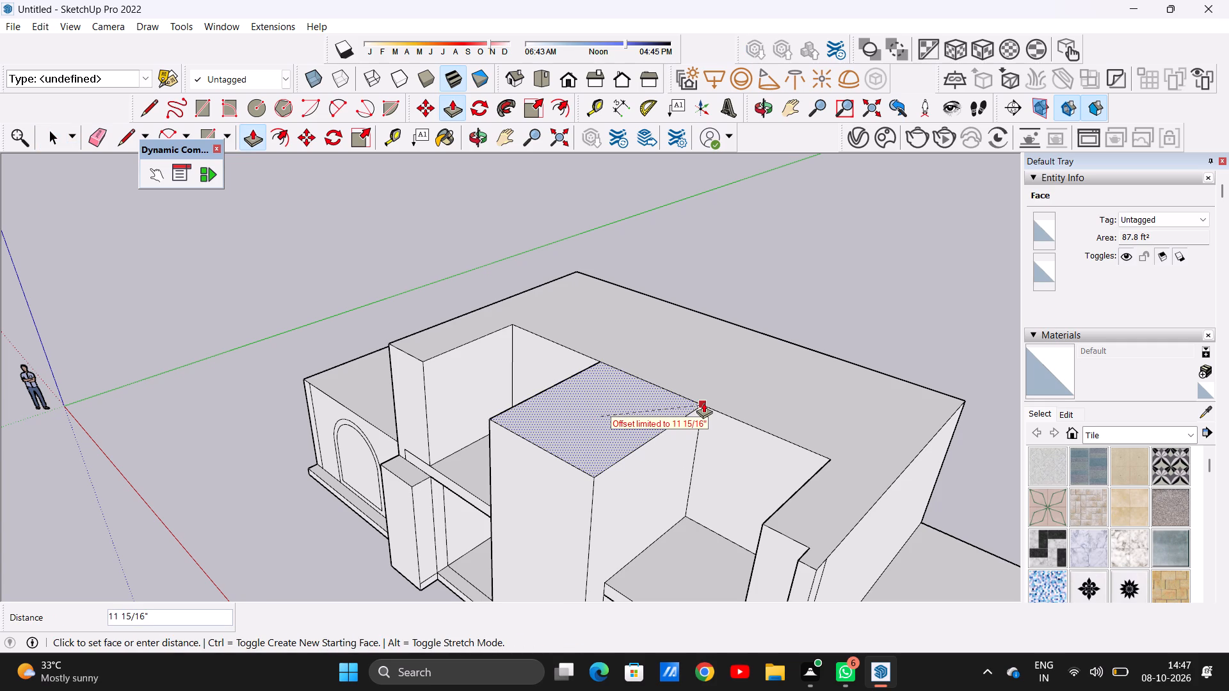
pyautogui.click(703, 402)
pyautogui.press('space')
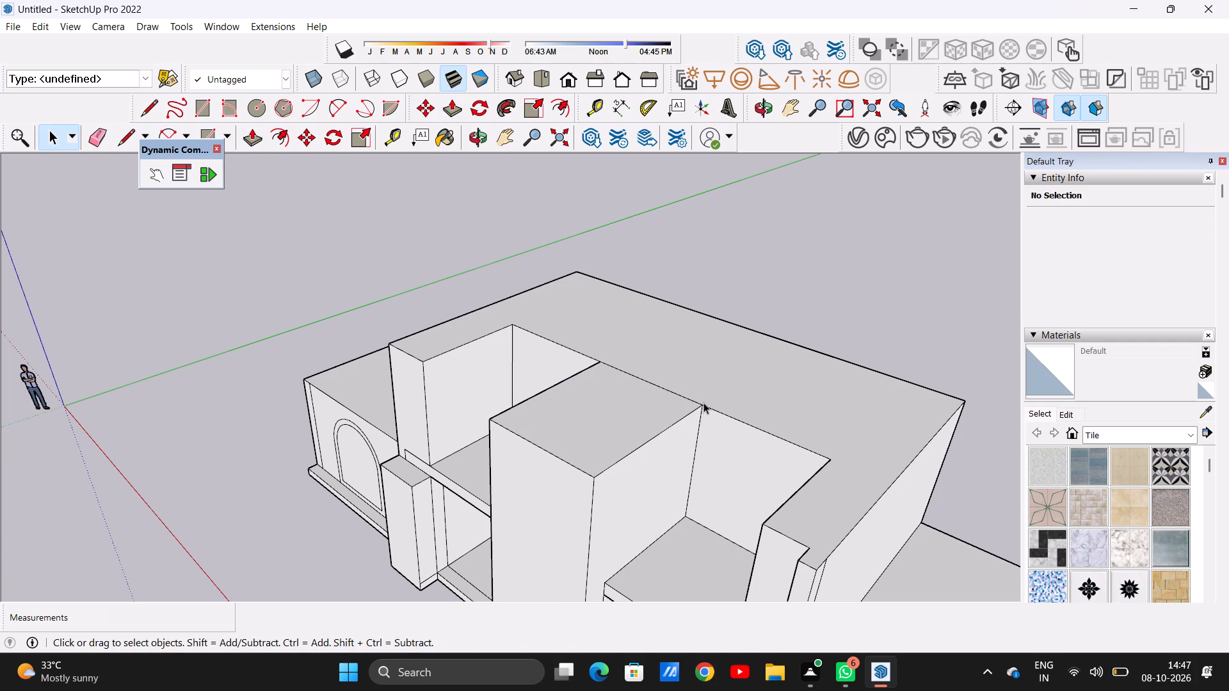
# Examine the front elevation, upper recesses and side walls from several angles, checking which geometry connects to the right upper wall.
pyautogui.scroll(-3, 513, 421)
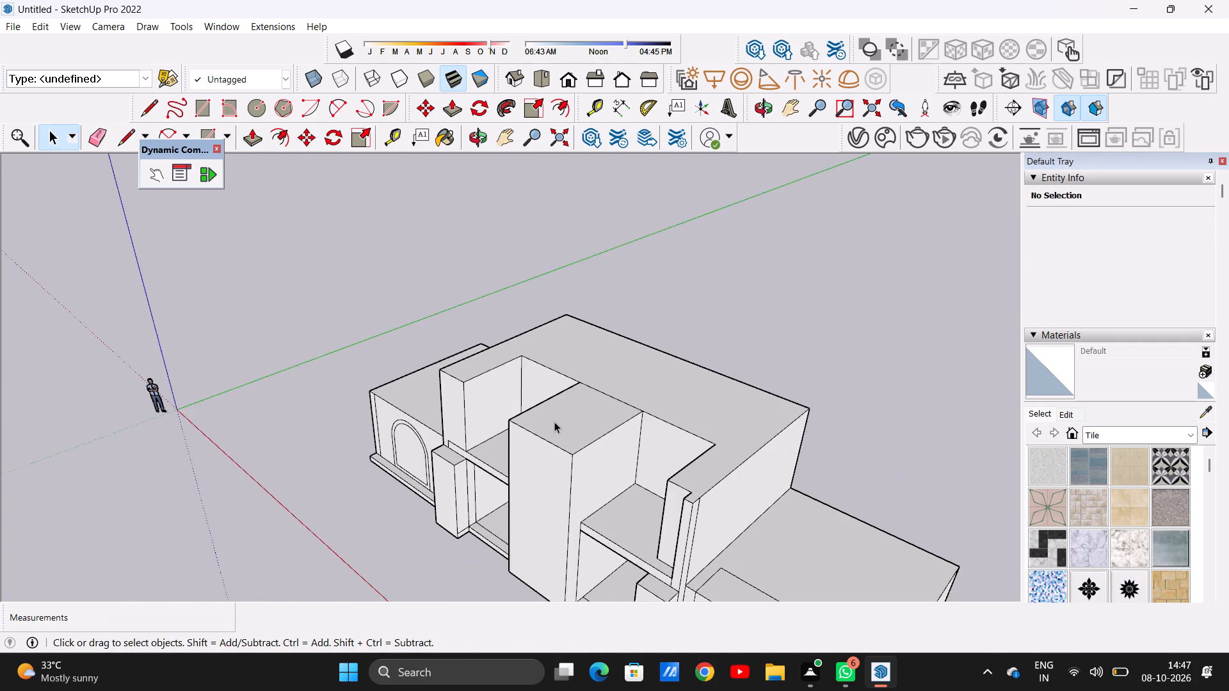
pyautogui.scroll(-3, 554, 422)
pyautogui.moveTo(487, 471); pyautogui.dragTo(680, 301, button='middle')
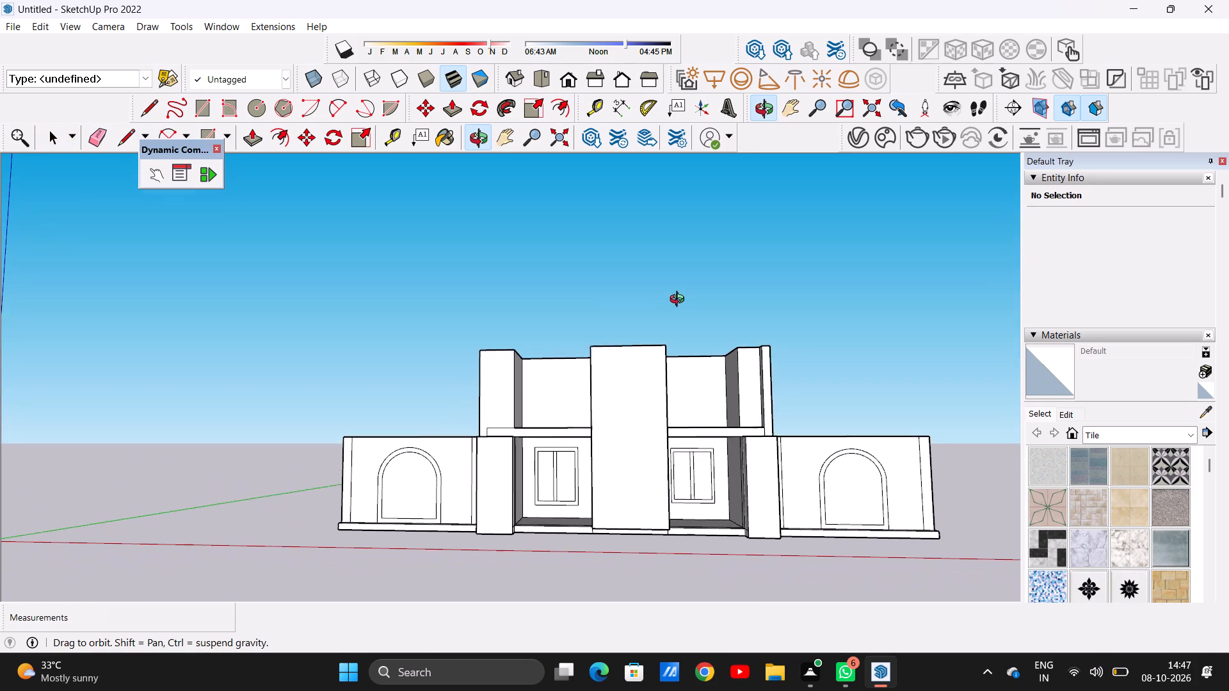
pyautogui.moveTo(680, 301); pyautogui.dragTo(681, 298, button='middle')
pyautogui.scroll(6, 522, 374)
pyautogui.moveTo(547, 370); pyautogui.dragTo(549, 477, button='middle')
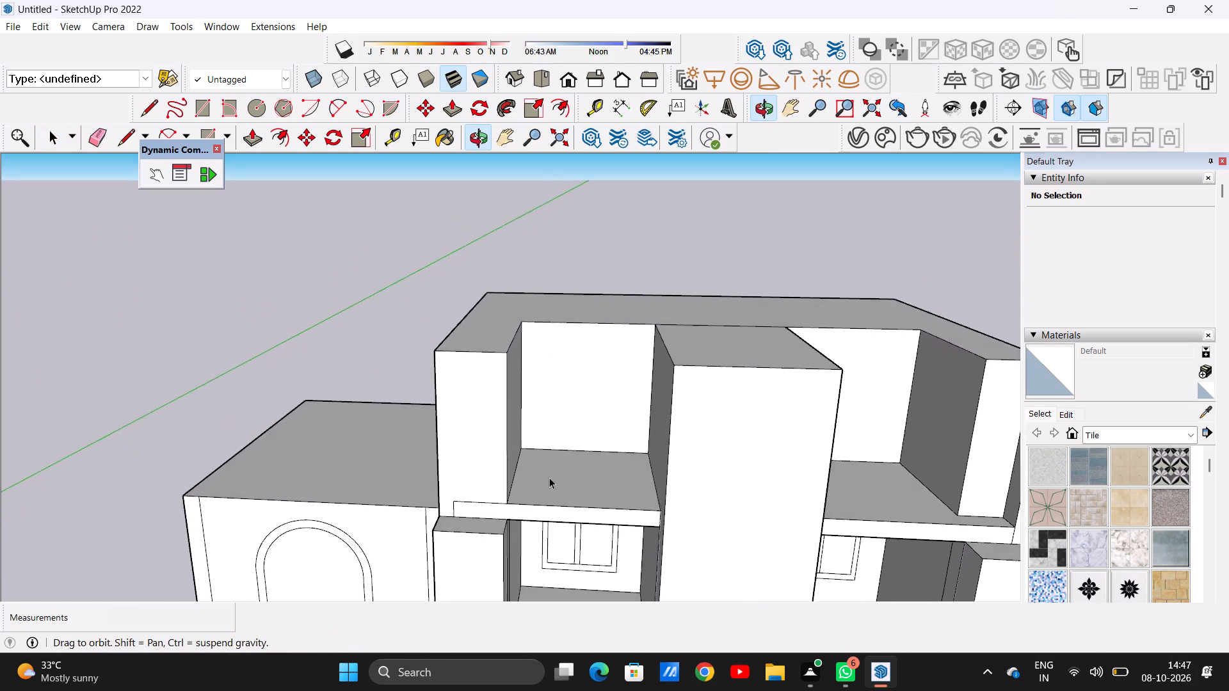
pyautogui.scroll(-5, 540, 422)
pyautogui.moveTo(553, 399); pyautogui.dragTo(561, 475, button='middle')
pyautogui.scroll(5, 573, 463)
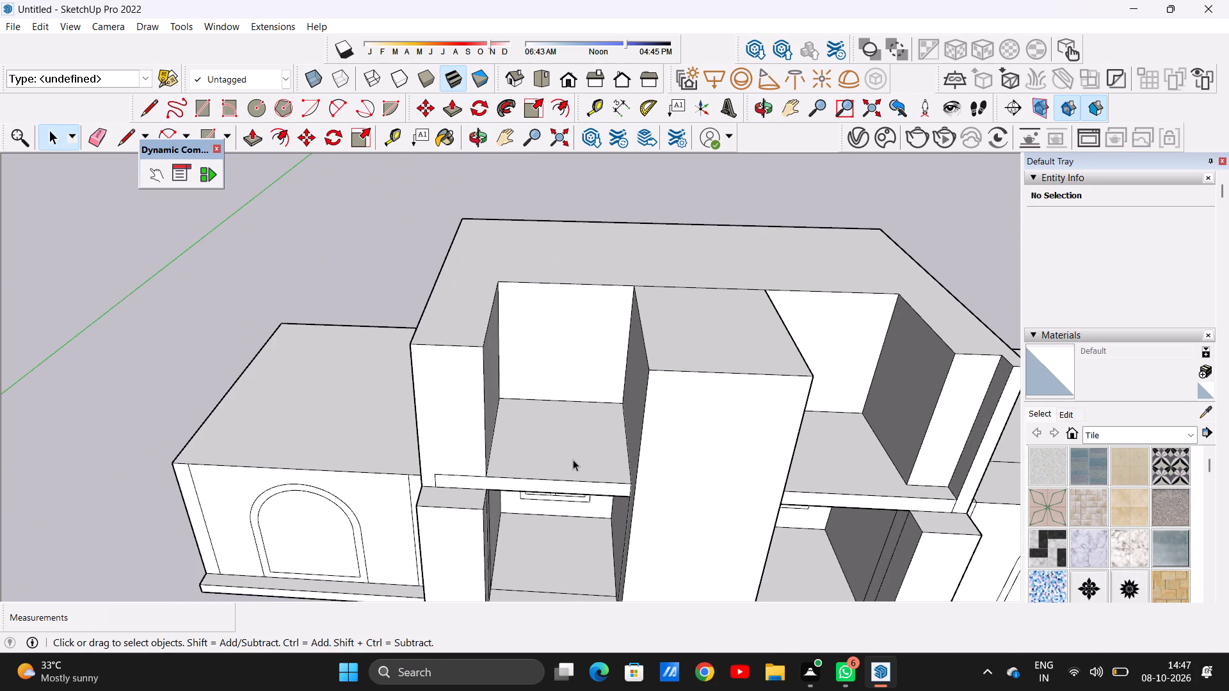
pyautogui.moveTo(576, 436); pyautogui.dragTo(568, 283, button='middle')
pyautogui.scroll(4, 595, 320)
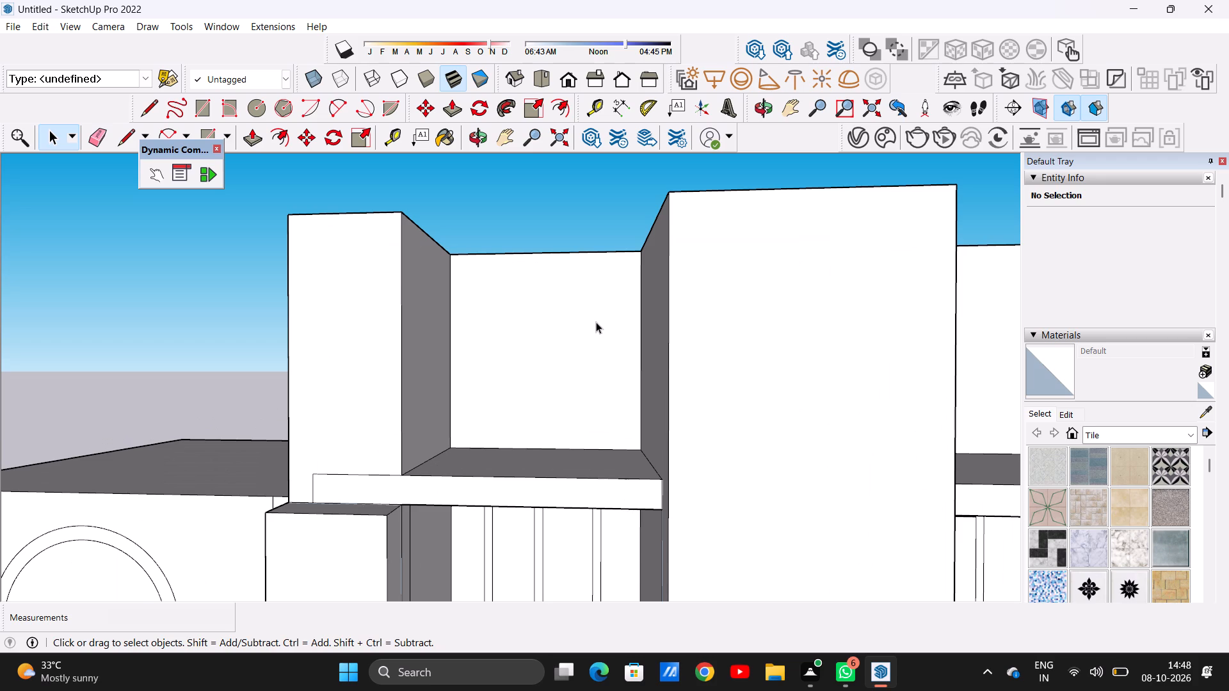
pyautogui.moveTo(538, 354); pyautogui.dragTo(541, 474, button='middle')
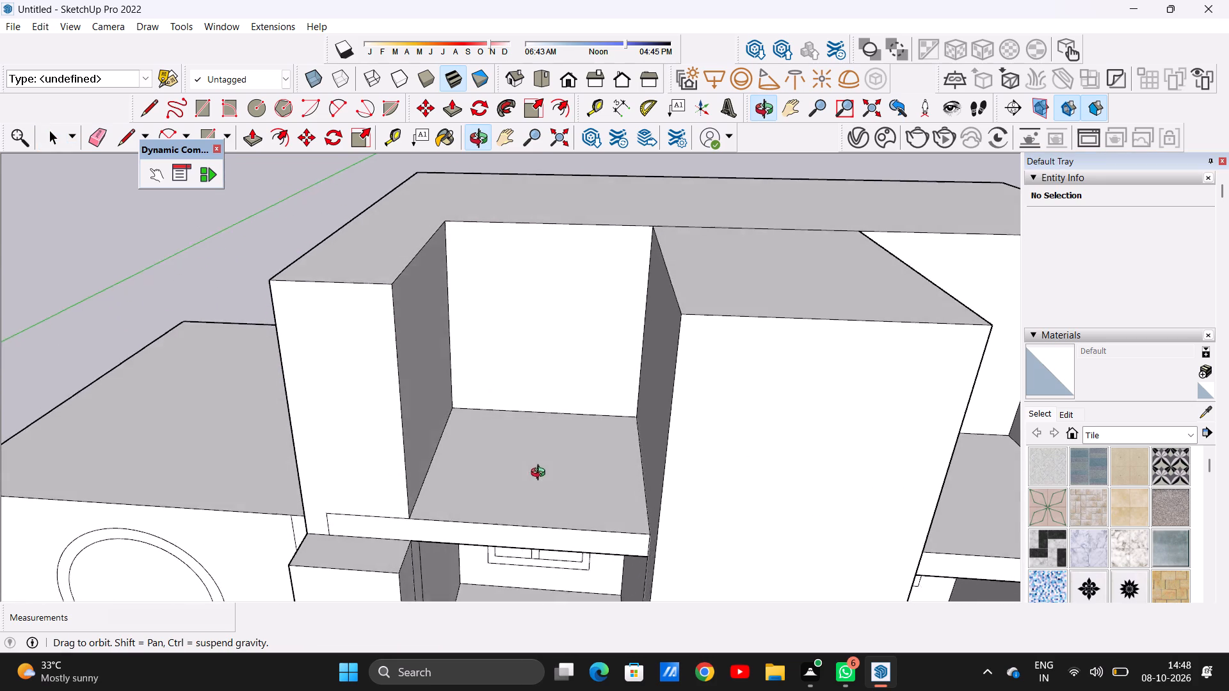
pyautogui.moveTo(541, 474); pyautogui.dragTo(561, 299, button='middle')
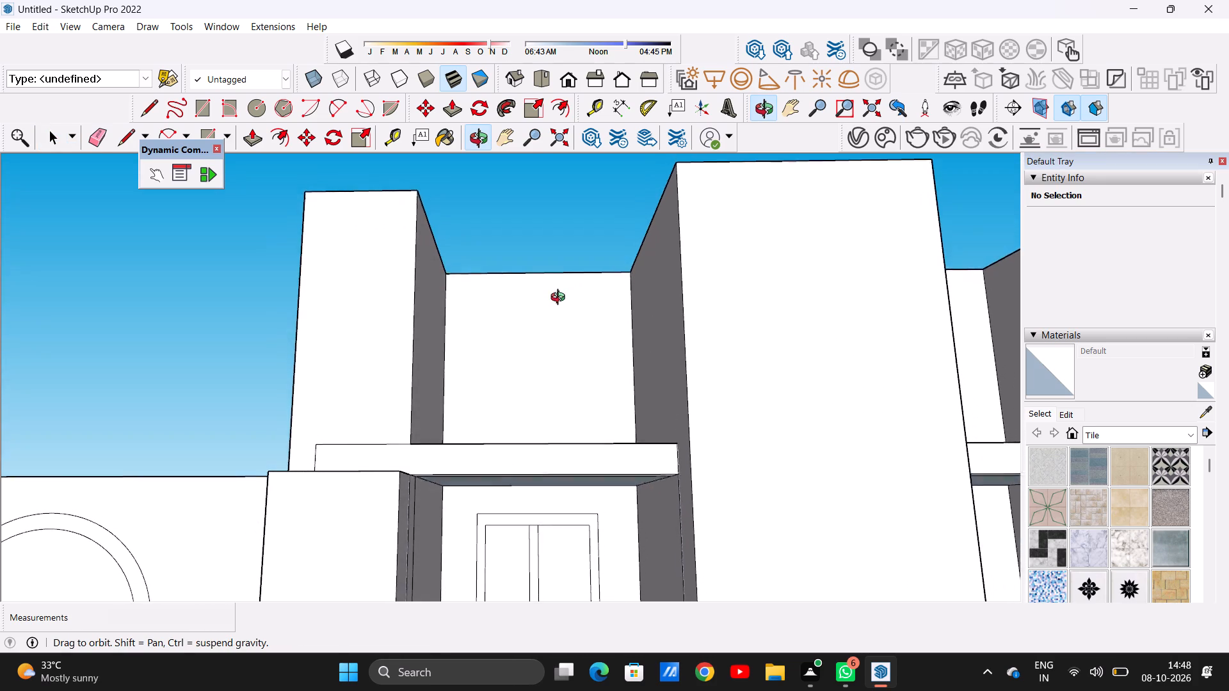
pyautogui.moveTo(561, 299); pyautogui.dragTo(561, 308, button='middle')
pyautogui.scroll(-5, 505, 363)
pyautogui.moveTo(506, 356); pyautogui.dragTo(514, 472, button='middle')
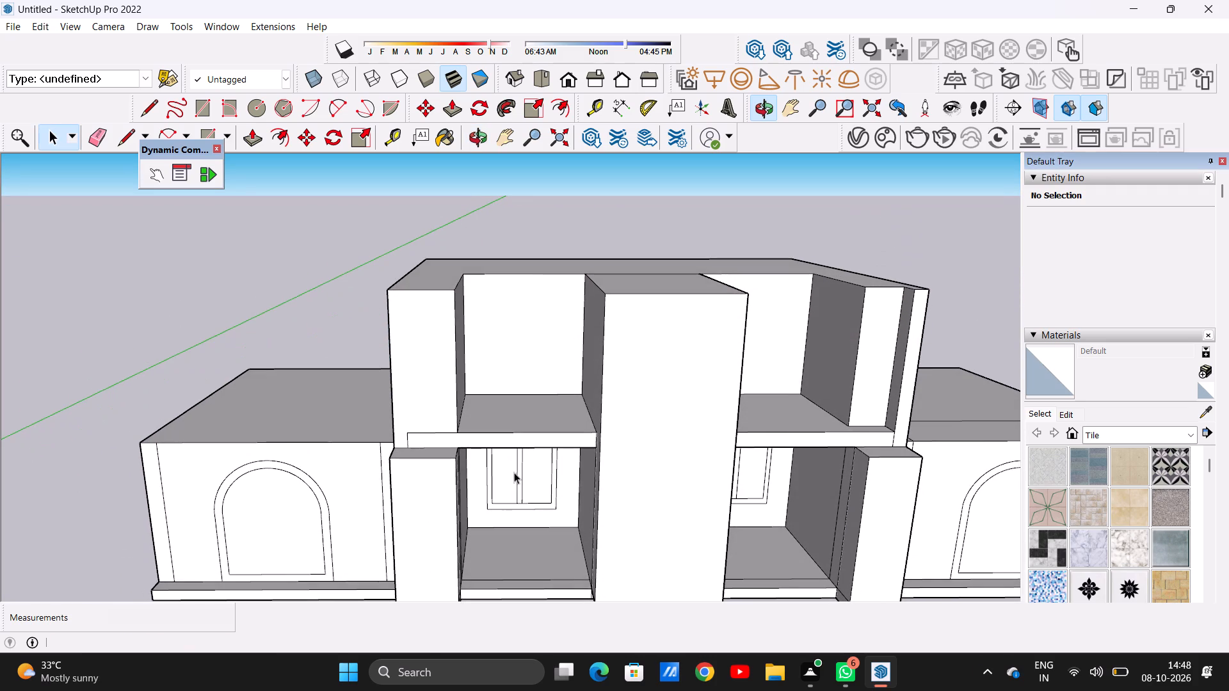
pyautogui.scroll(-1, 515, 434)
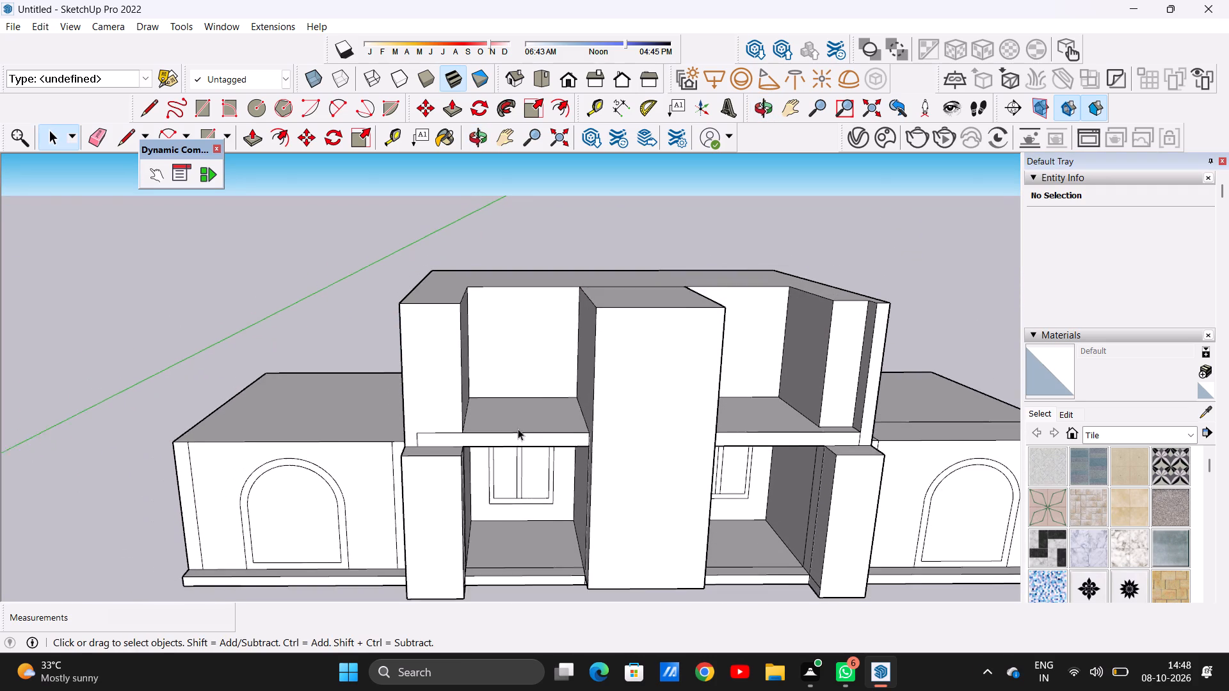
pyautogui.scroll(-1, 518, 429)
pyautogui.moveTo(542, 372); pyautogui.dragTo(527, 305, button='middle')
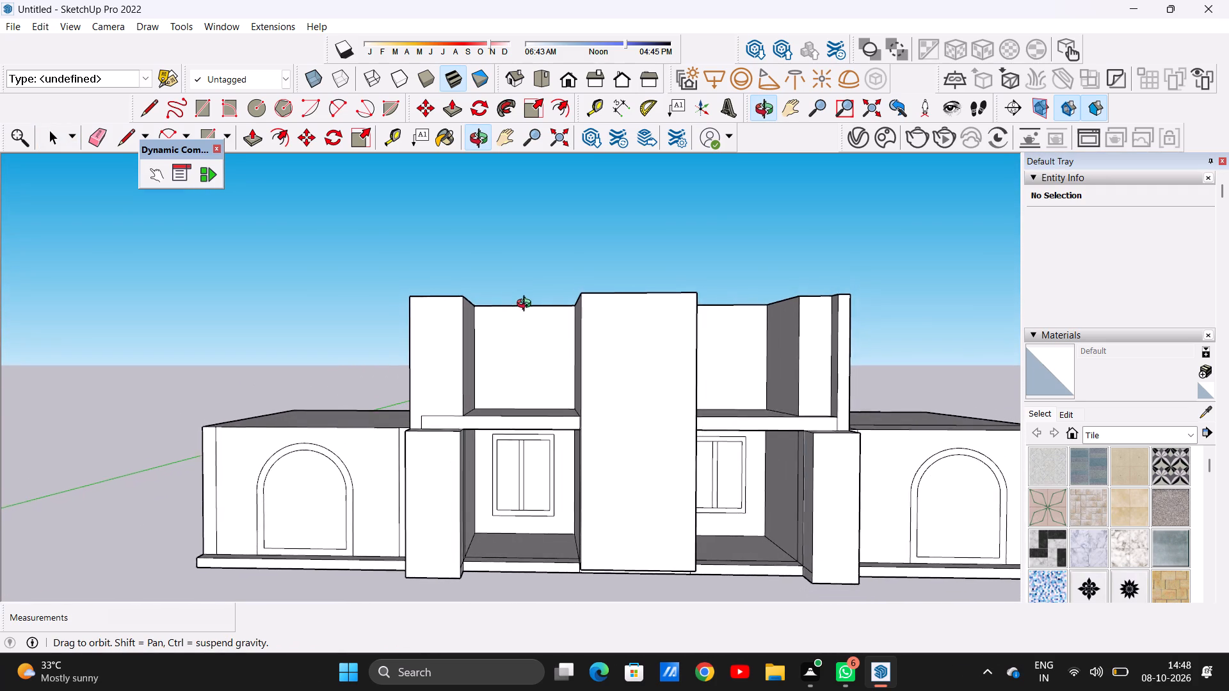
pyautogui.moveTo(527, 305); pyautogui.dragTo(527, 306, button='middle')
pyautogui.moveTo(522, 312); pyautogui.dragTo(513, 314, button='middle')
pyautogui.scroll(-3, 453, 354)
pyautogui.moveTo(550, 342); pyautogui.dragTo(554, 482, button='middle')
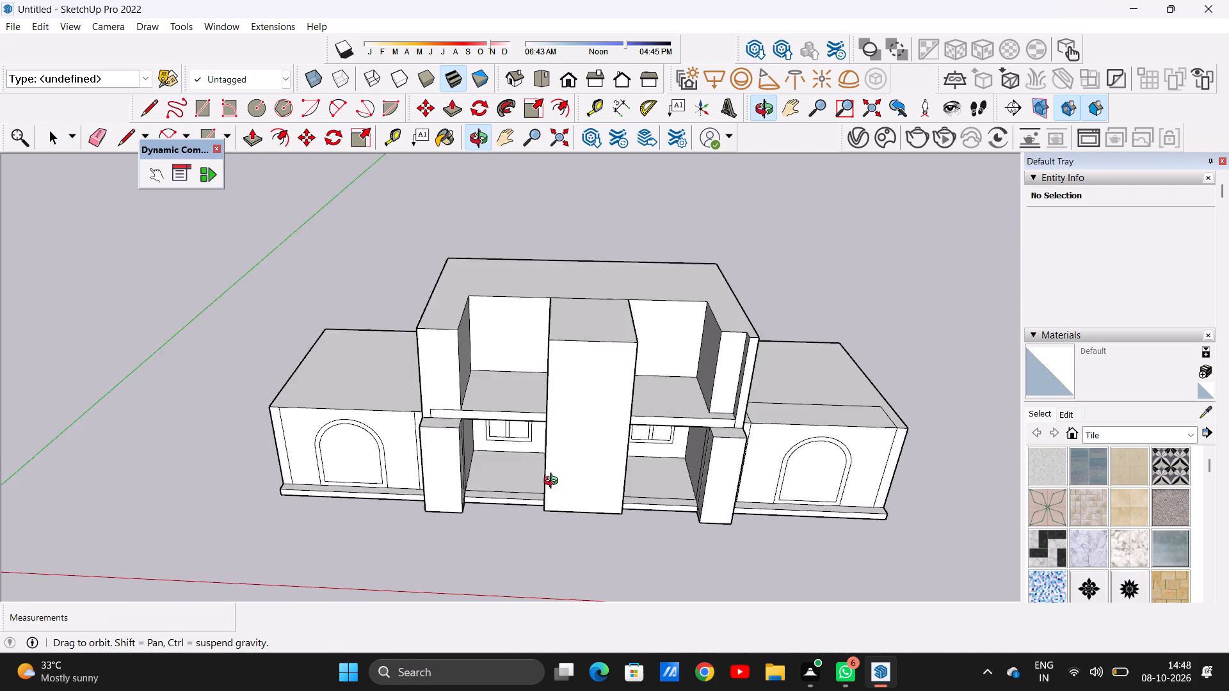
pyautogui.moveTo(554, 482); pyautogui.dragTo(553, 528, button='middle')
pyautogui.scroll(3, 561, 394)
pyautogui.moveTo(572, 404); pyautogui.dragTo(501, 294, button='middle')
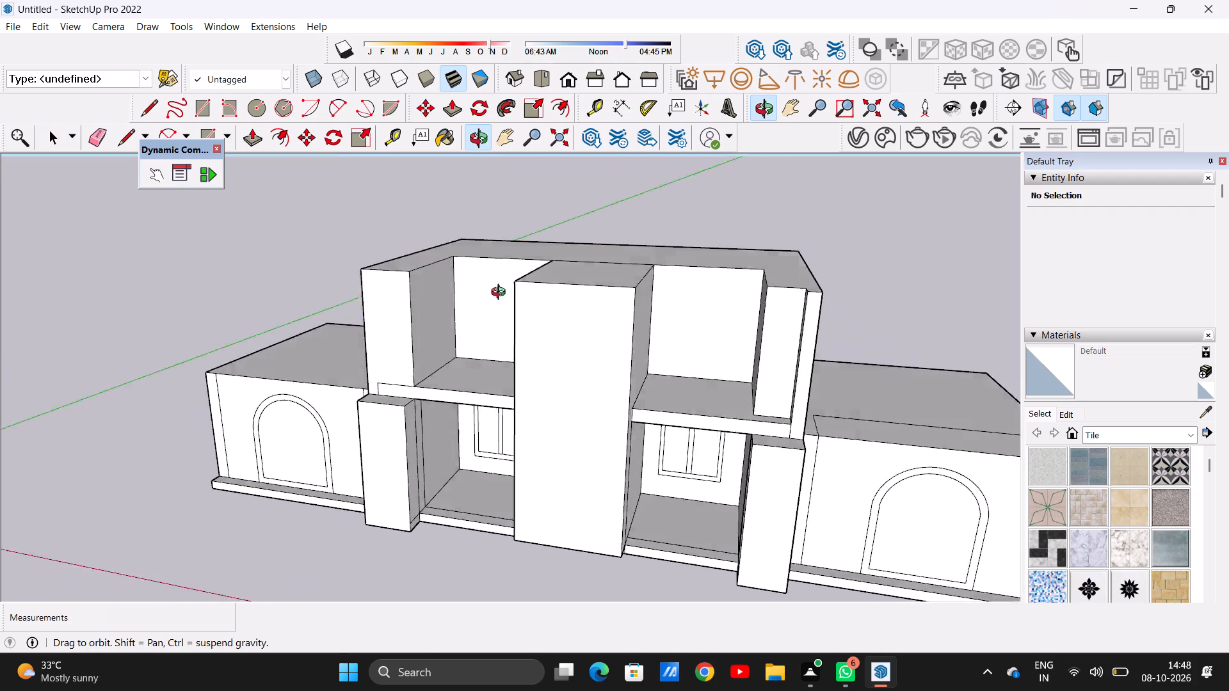
pyautogui.moveTo(501, 294); pyautogui.dragTo(414, 255, button='middle')
pyautogui.scroll(5, 769, 354)
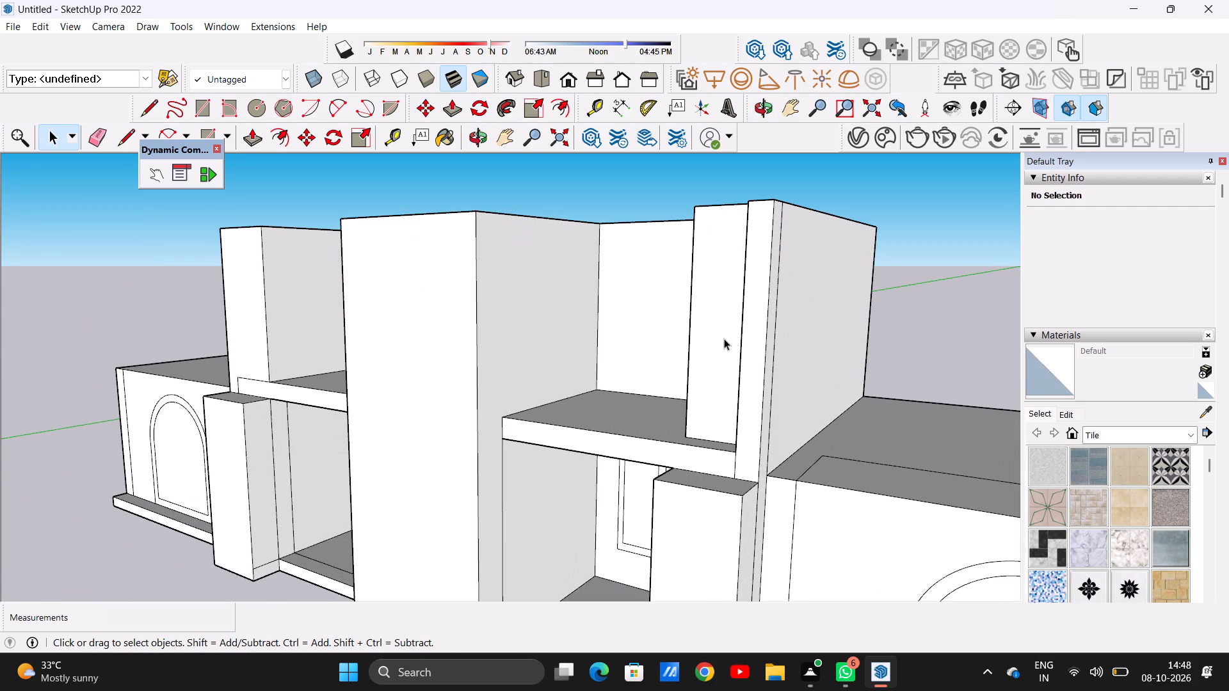
pyautogui.doubleClick(723, 338)
pyautogui.tripleClick(719, 338)
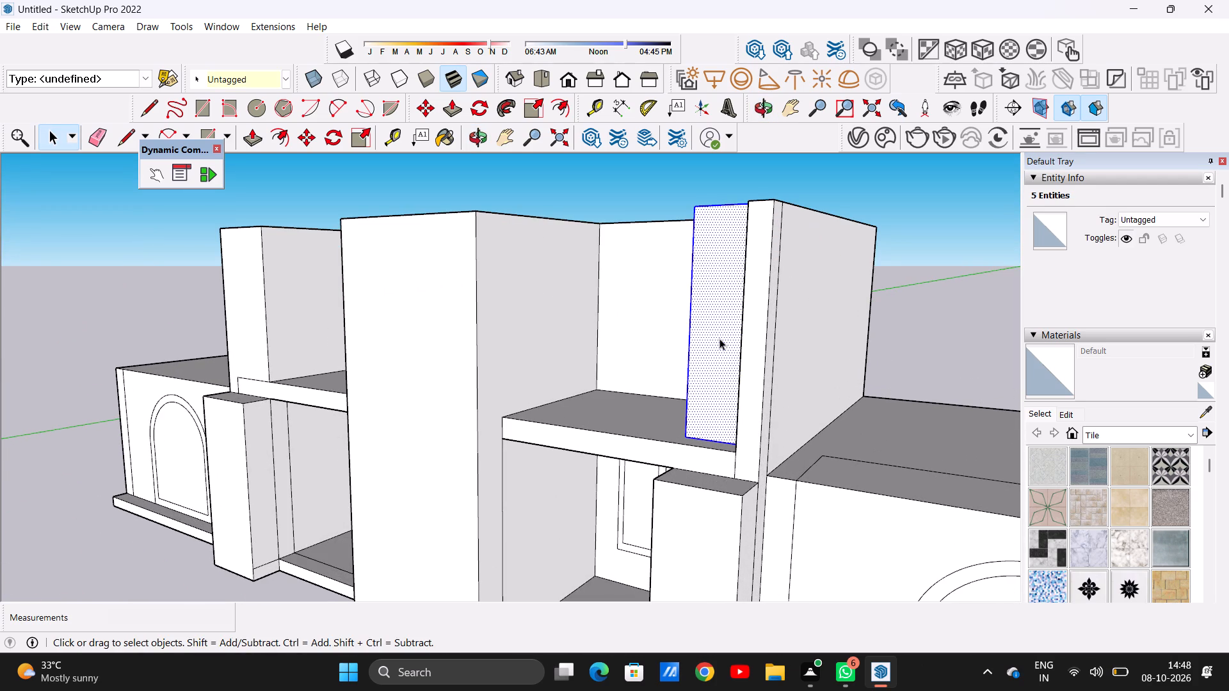
pyautogui.scroll(-7, 648, 414)
pyautogui.click(842, 294)
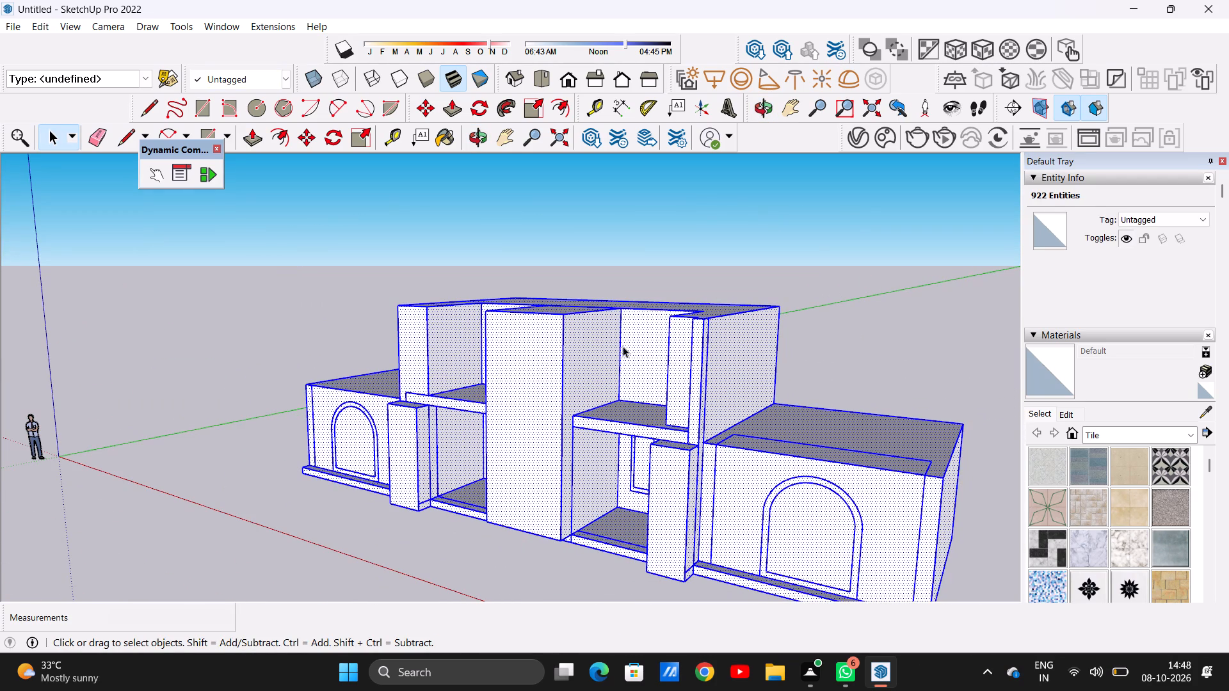
# Push/Pull the upper storey's U-shaped top face, around the recesses, up 1' as a new starting face.
pyautogui.moveTo(563, 381); pyautogui.dragTo(712, 491, button='middle')
pyautogui.scroll(2, 520, 262)
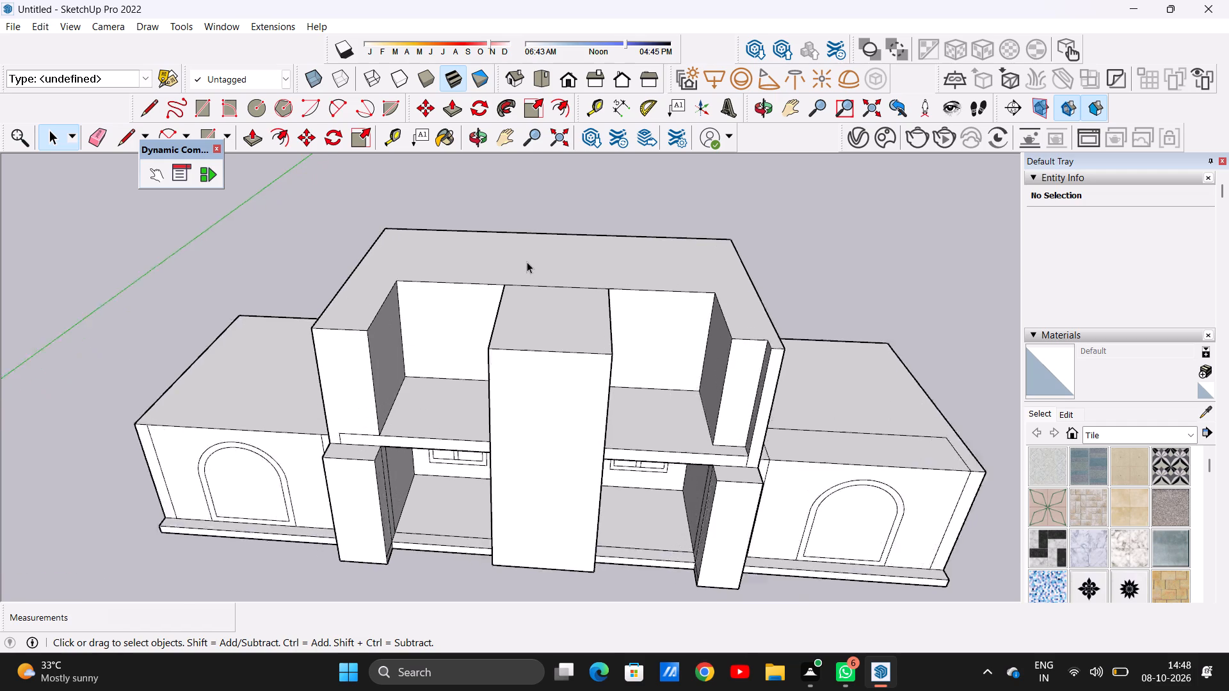
pyautogui.scroll(2, 527, 262)
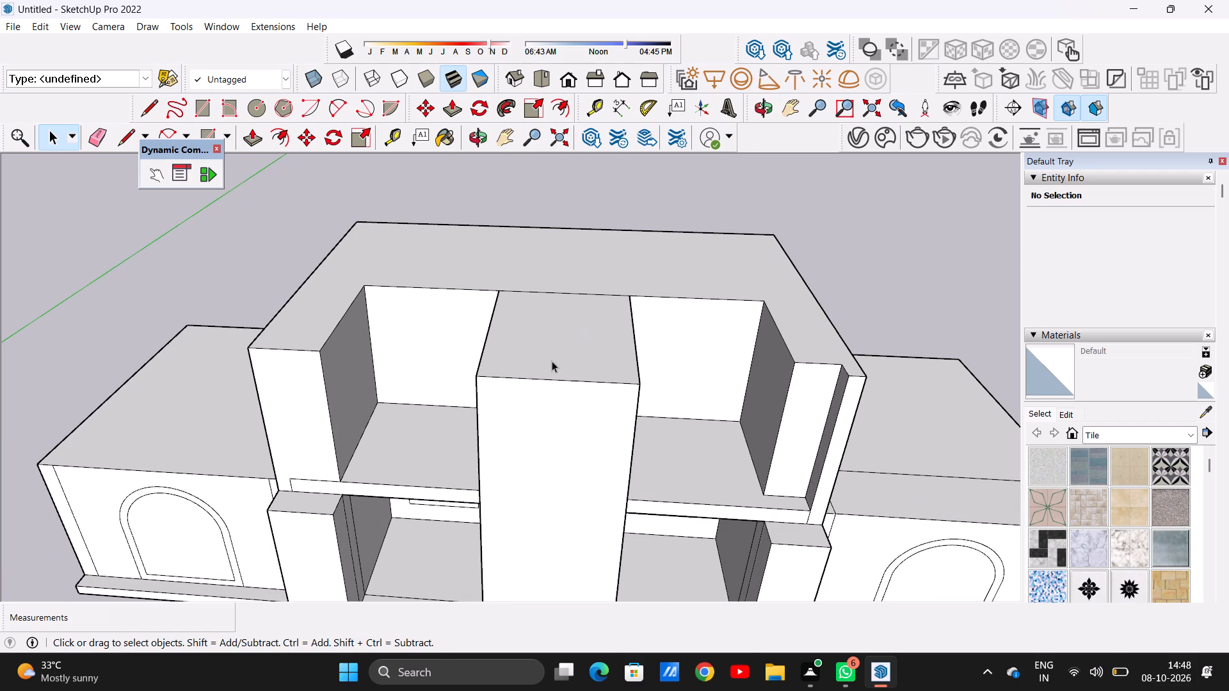
pyautogui.moveTo(549, 353); pyautogui.dragTo(598, 221, button='middle')
pyautogui.moveTo(581, 310); pyautogui.dragTo(663, 457, button='middle')
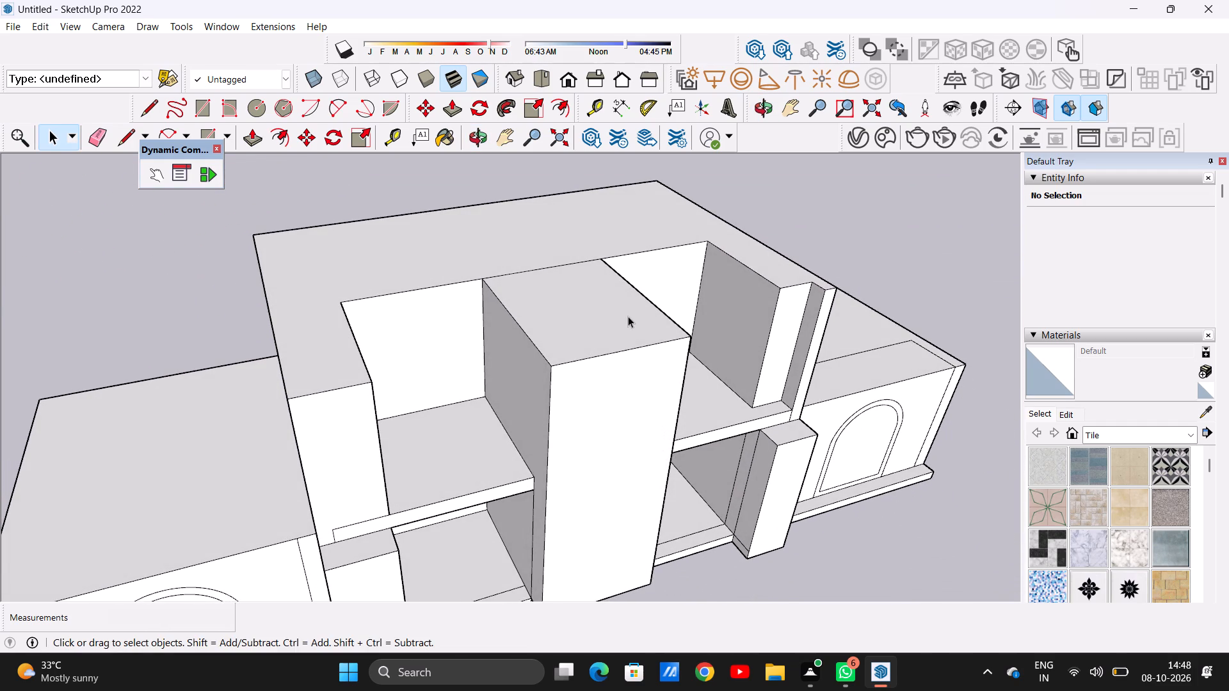
pyautogui.scroll(2, 627, 310)
pyautogui.scroll(-7, 580, 289)
pyautogui.scroll(6, 490, 268)
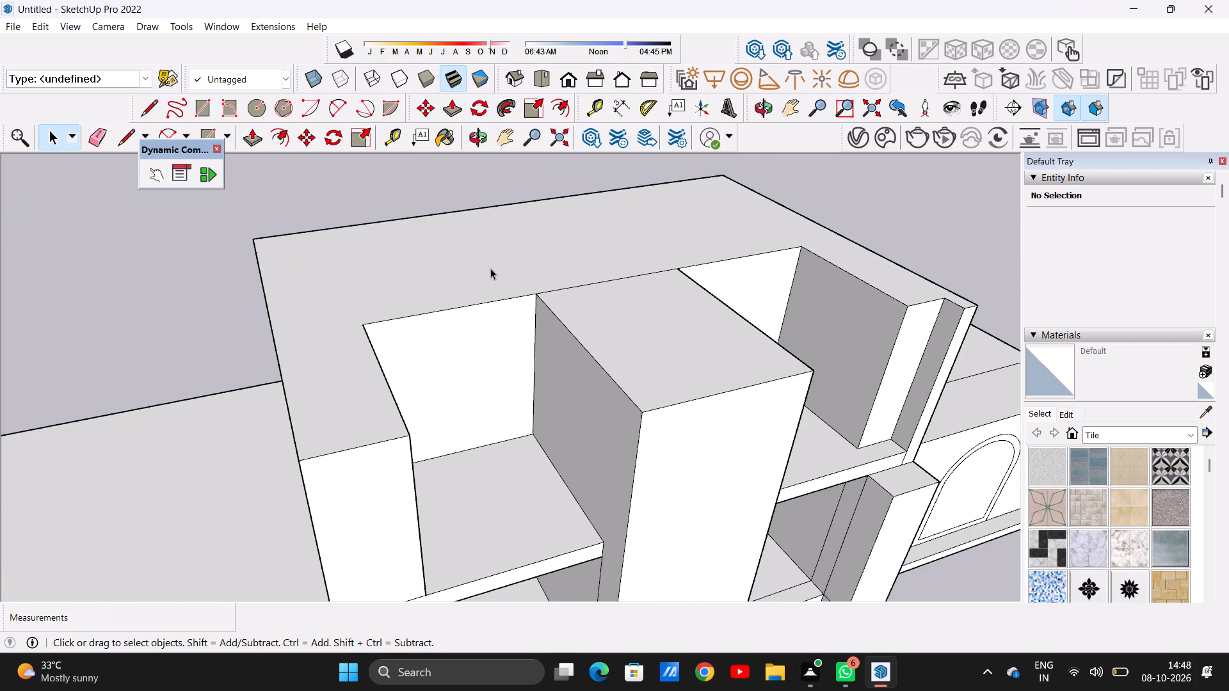
pyautogui.press('p')
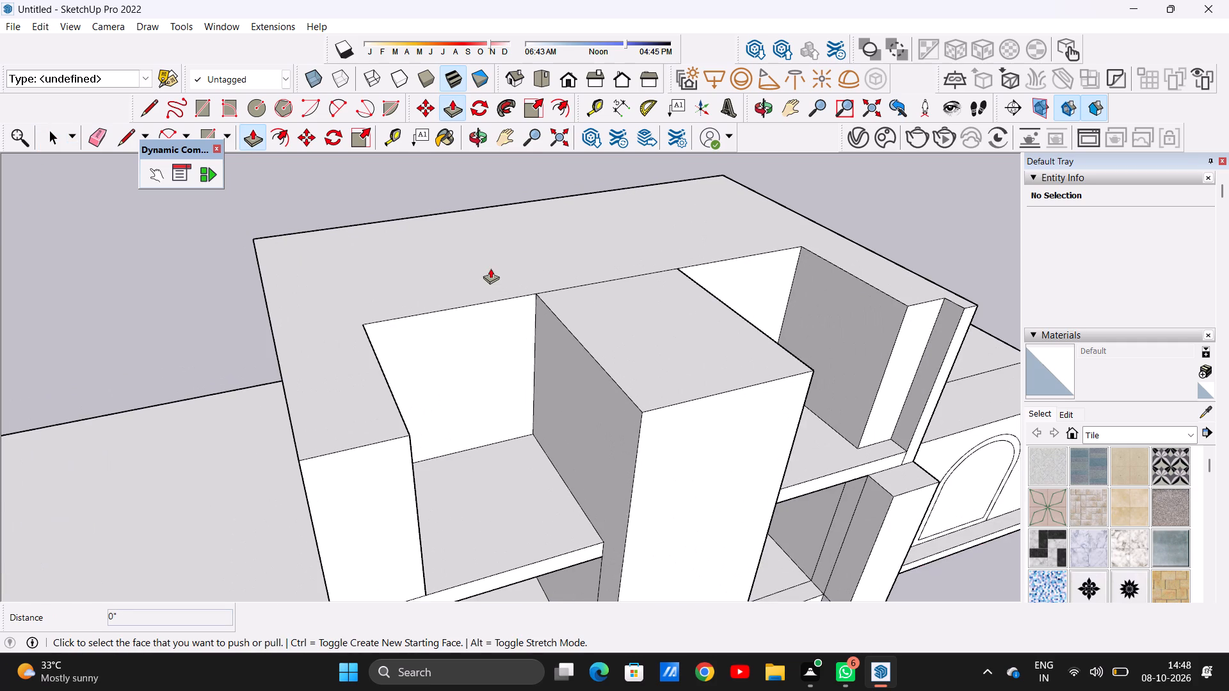
pyautogui.click(349, 292)
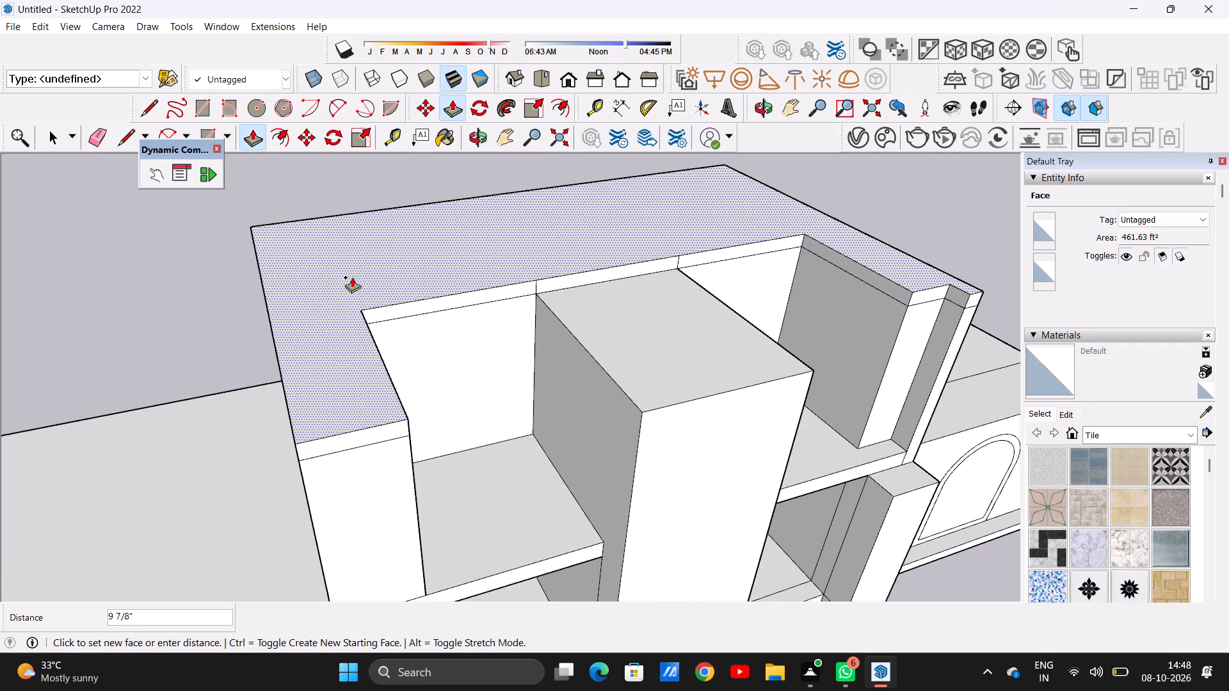
pyautogui.write("1'")
pyautogui.press('Return')
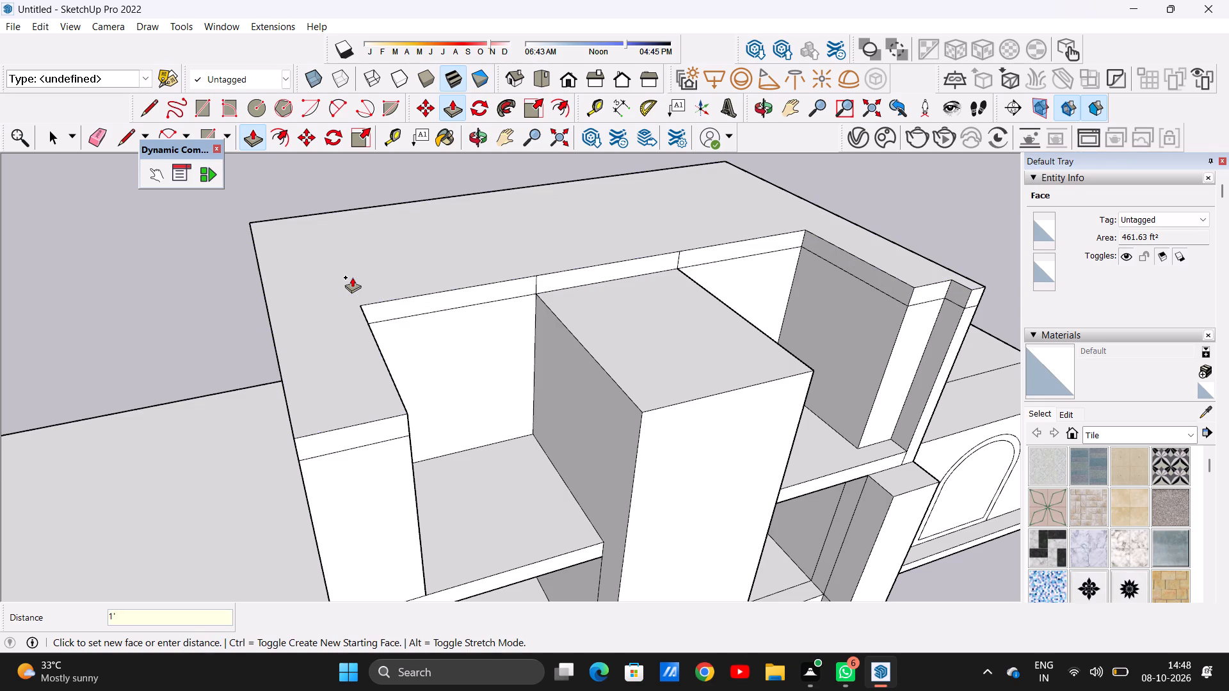
pyautogui.press('space')
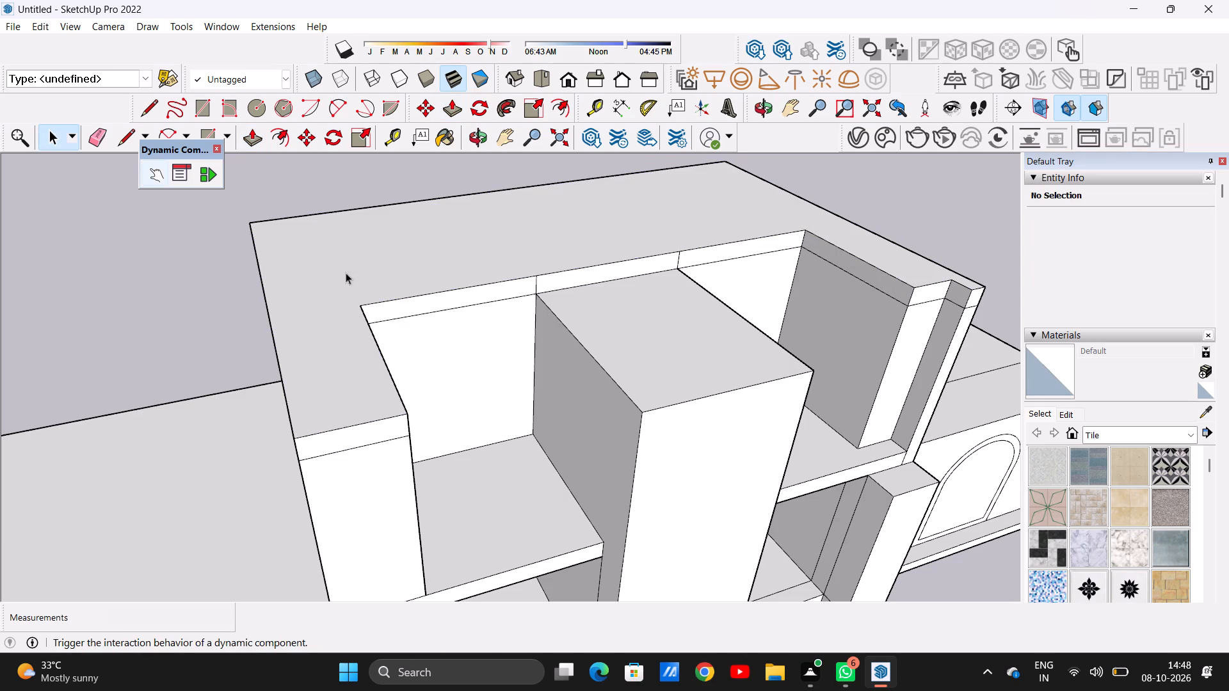
# Erase the two short vertical edges on the top slab's inner front face, above the rear corners of the centre wall.
pyautogui.scroll(5, 462, 287)
pyautogui.press('p')
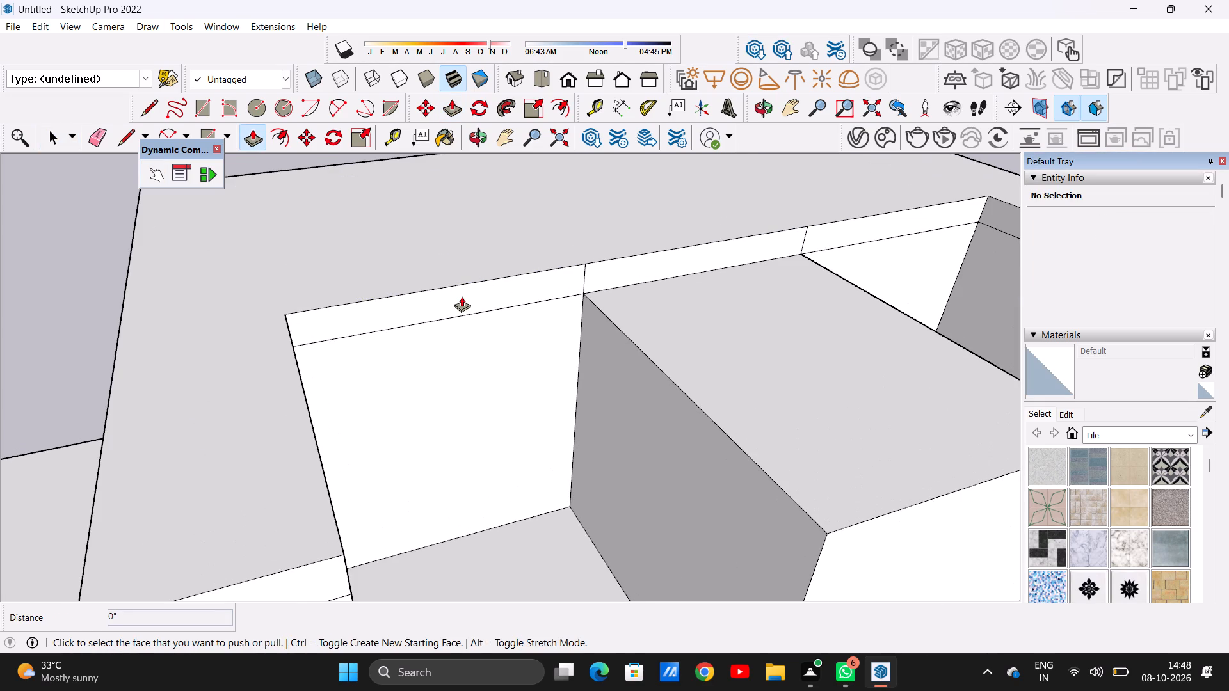
pyautogui.press('space')
pyautogui.write('e')
pyautogui.scroll(-2, 526, 377)
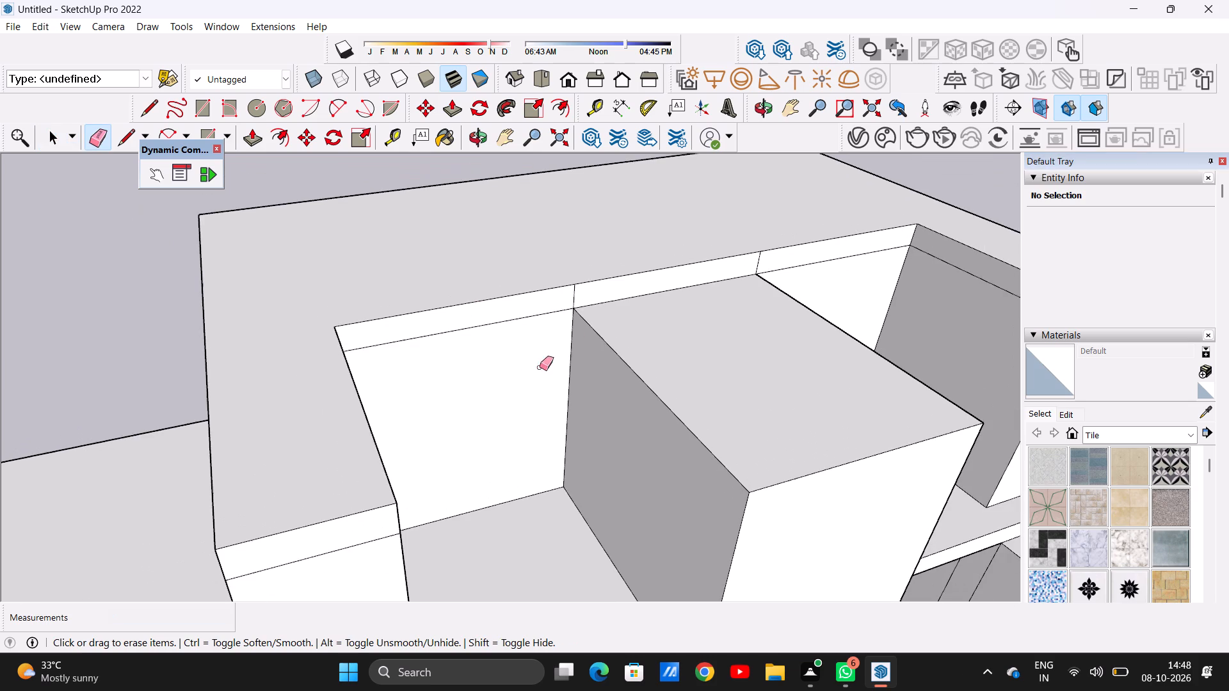
pyautogui.scroll(-1, 540, 367)
pyautogui.moveTo(695, 310); pyautogui.dragTo(522, 300, button='middle')
pyautogui.scroll(10, 488, 312)
pyautogui.moveTo(475, 281); pyautogui.dragTo(481, 281)
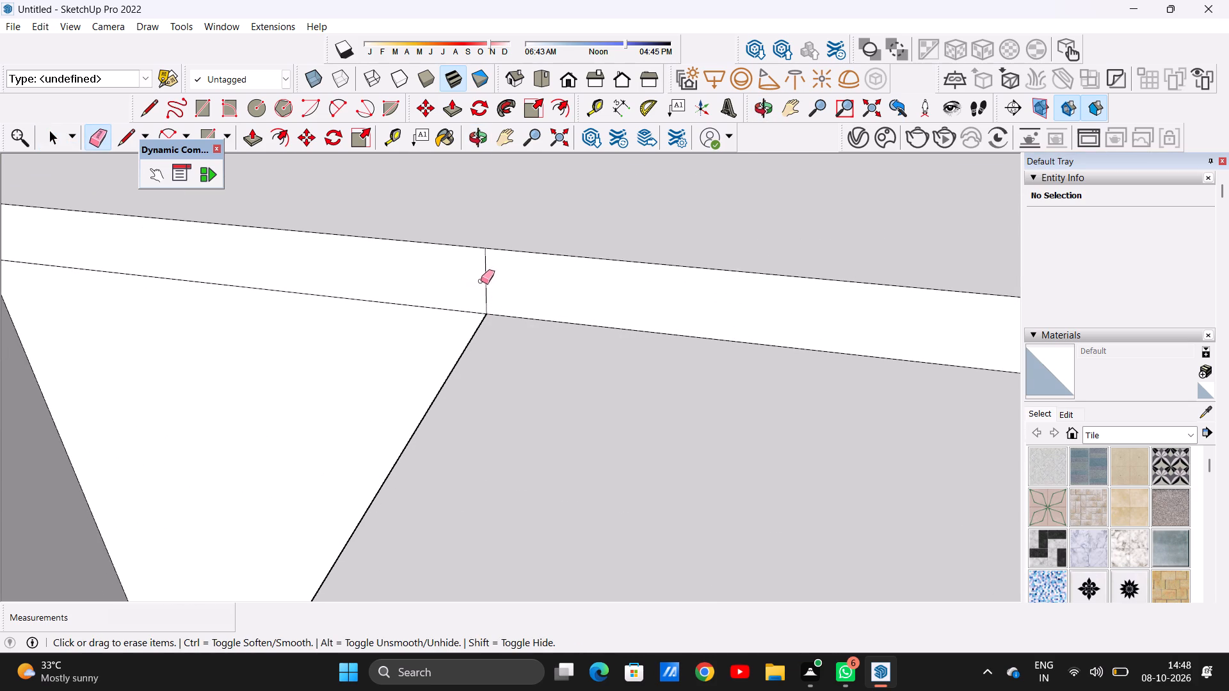
pyautogui.moveTo(481, 281); pyautogui.dragTo(513, 284)
pyautogui.scroll(-11, 497, 419)
pyautogui.scroll(12, 805, 397)
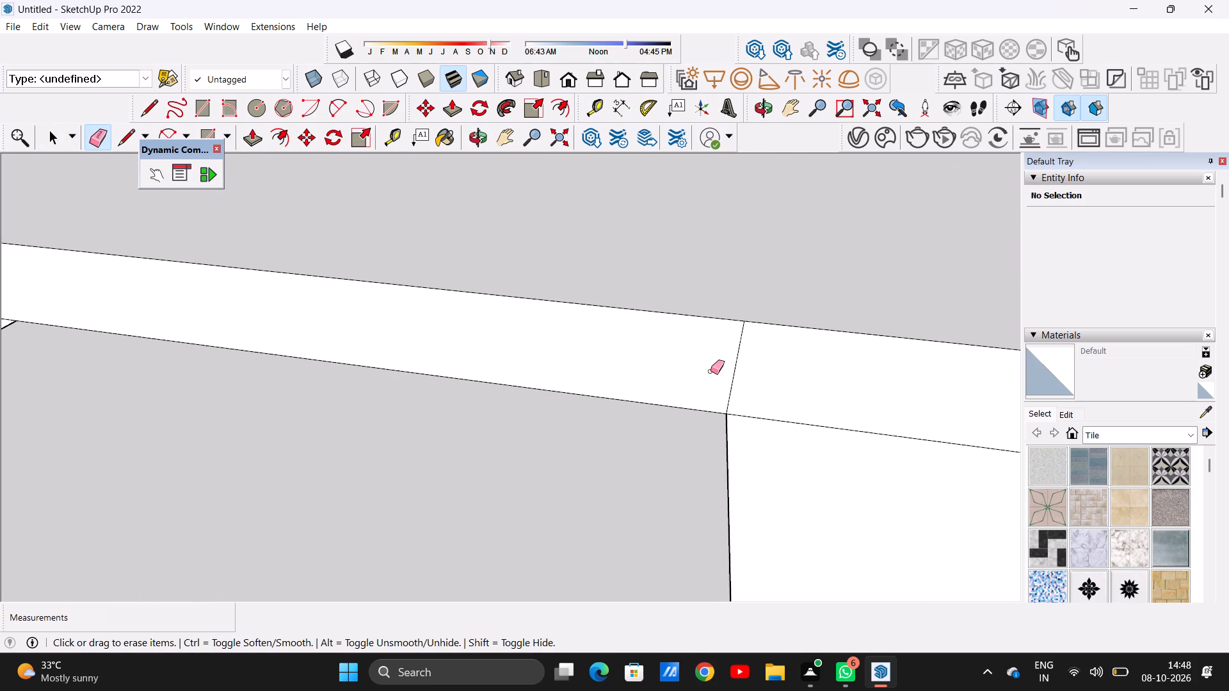
pyautogui.moveTo(713, 369); pyautogui.dragTo(744, 369)
pyautogui.press('space')
# Push/Pull the top slab's inner front face forward about 7' 8 3/8" over the recesses to the right upper wall.
pyautogui.scroll(-20, 469, 450)
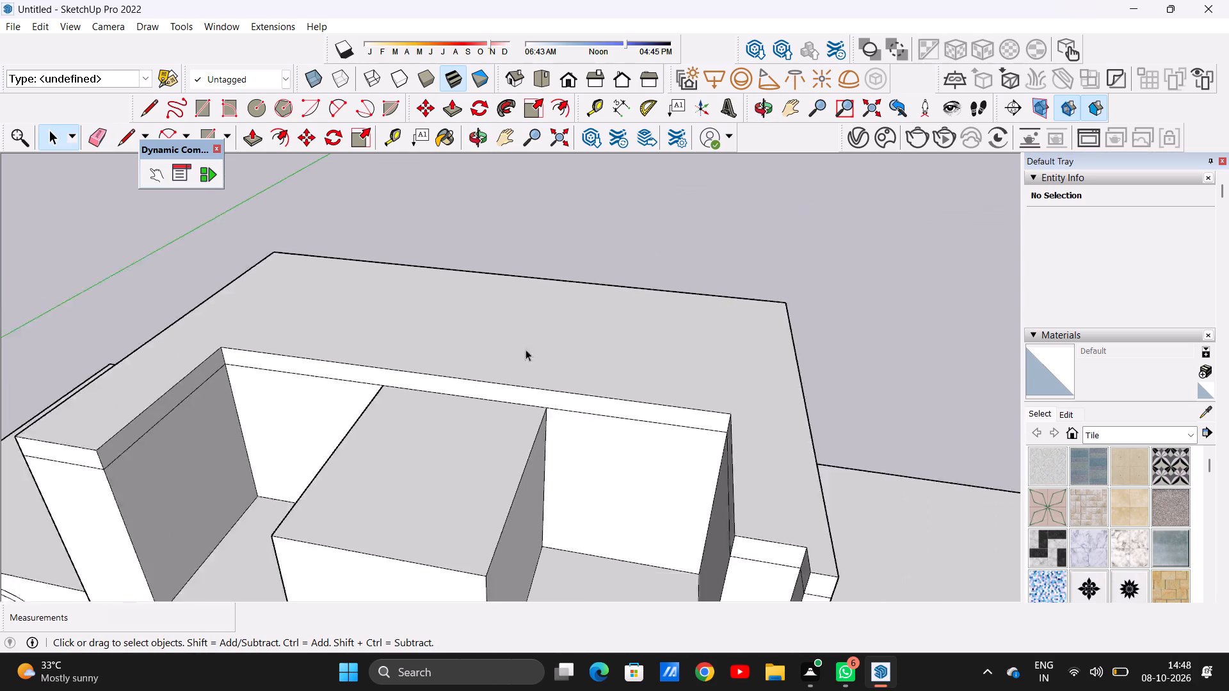
pyautogui.scroll(-1, 526, 349)
pyautogui.moveTo(666, 486); pyautogui.dragTo(622, 409, button='middle')
pyautogui.scroll(2, 627, 389)
pyautogui.scroll(-1, 627, 389)
pyautogui.scroll(2, 627, 389)
pyautogui.press('p')
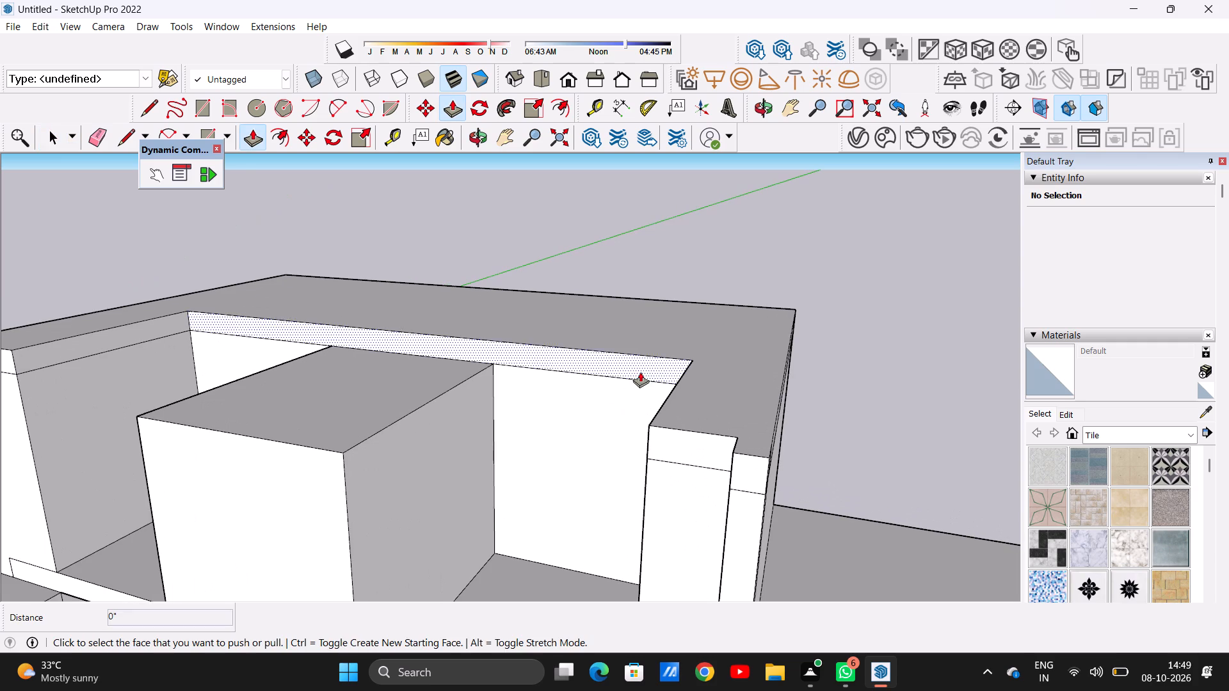
pyautogui.scroll(3, 655, 357)
pyautogui.click(668, 370)
pyautogui.scroll(-9, 663, 419)
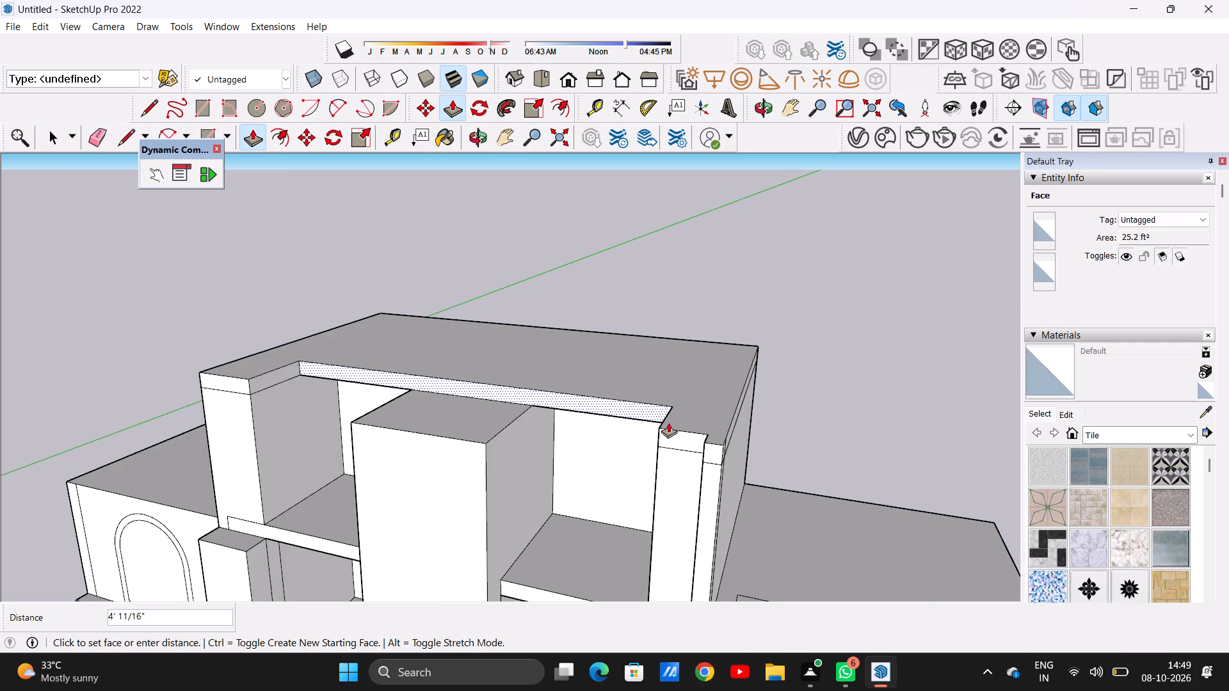
pyautogui.click(665, 431)
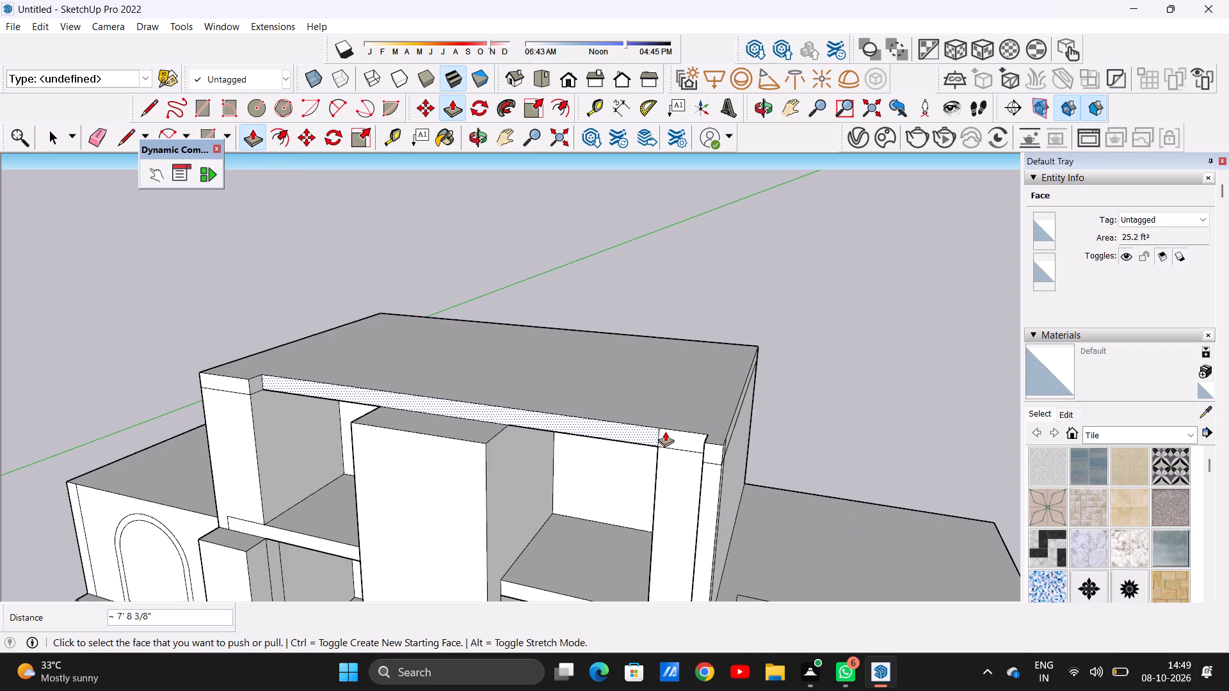
pyautogui.press('space')
# Examine the extended top slab from the front, above and the right side, checking how it meets the walls and centre wall.
pyautogui.moveTo(598, 512); pyautogui.dragTo(687, 445, button='middle')
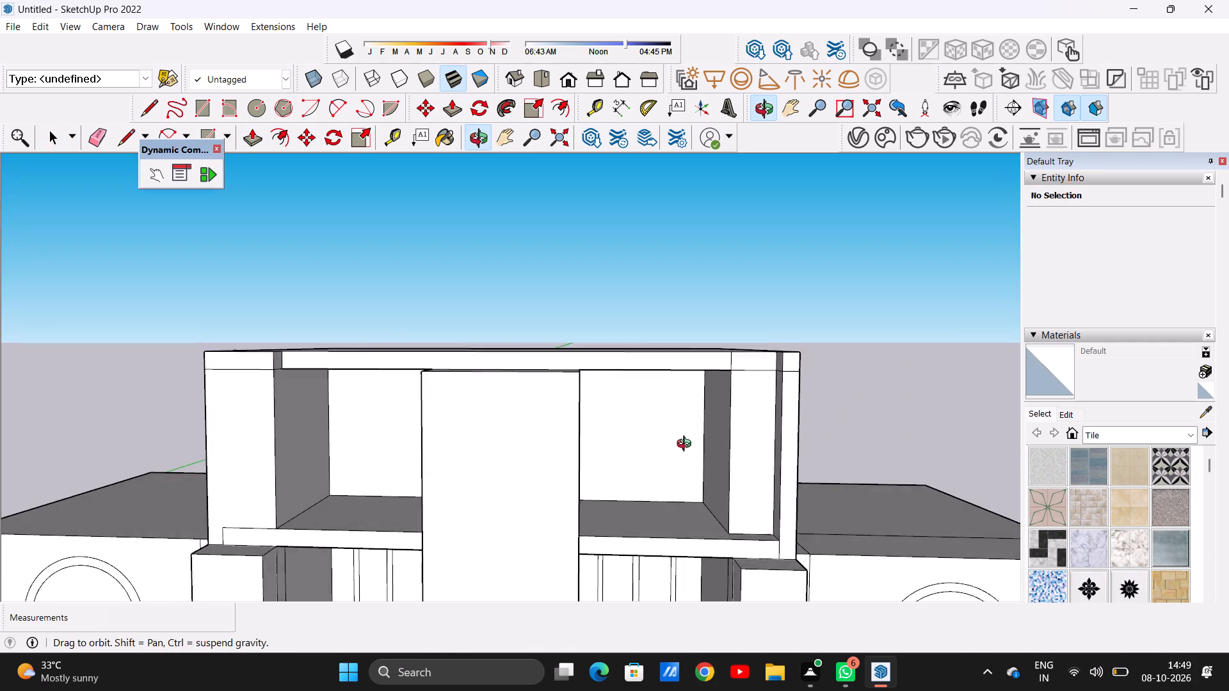
pyautogui.moveTo(687, 445); pyautogui.dragTo(689, 447, button='middle')
pyautogui.scroll(-5, 466, 520)
pyautogui.moveTo(396, 502); pyautogui.dragTo(422, 460, button='middle')
pyautogui.scroll(-11, 476, 495)
pyautogui.scroll(5, 521, 477)
pyautogui.moveTo(509, 461); pyautogui.dragTo(507, 491, button='middle')
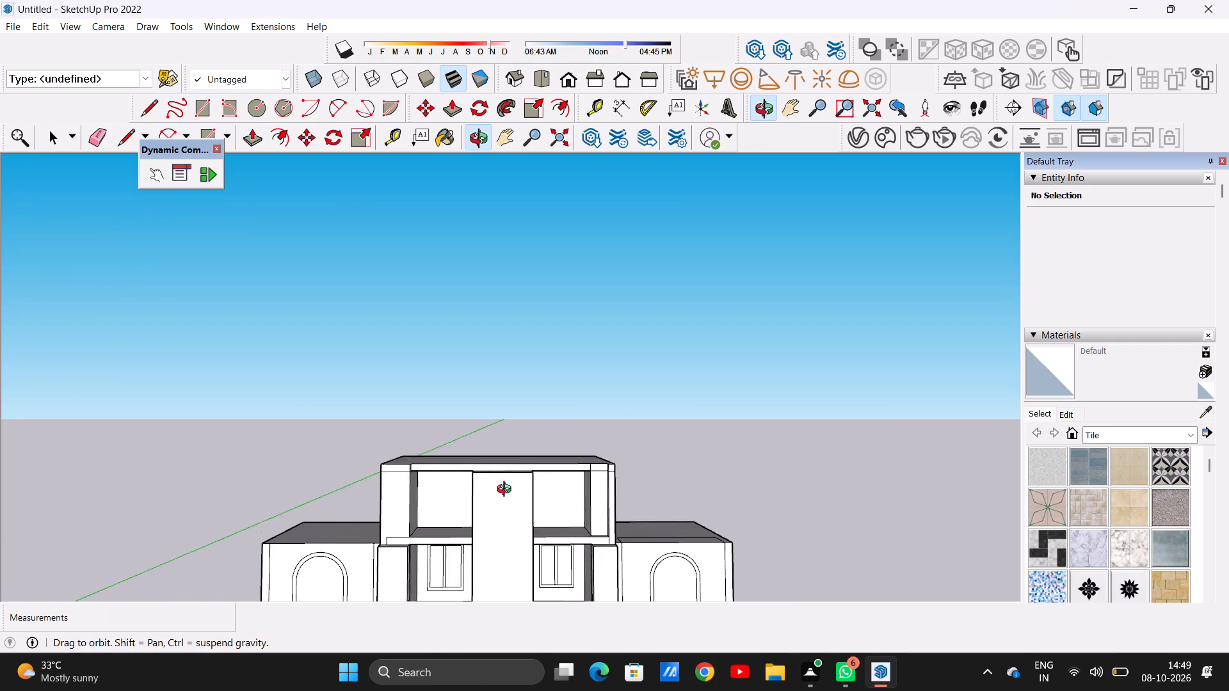
pyautogui.moveTo(507, 491); pyautogui.dragTo(501, 581, button='middle')
pyautogui.scroll(6, 582, 431)
pyautogui.scroll(-8, 575, 427)
pyautogui.moveTo(591, 449); pyautogui.dragTo(579, 465, button='middle')
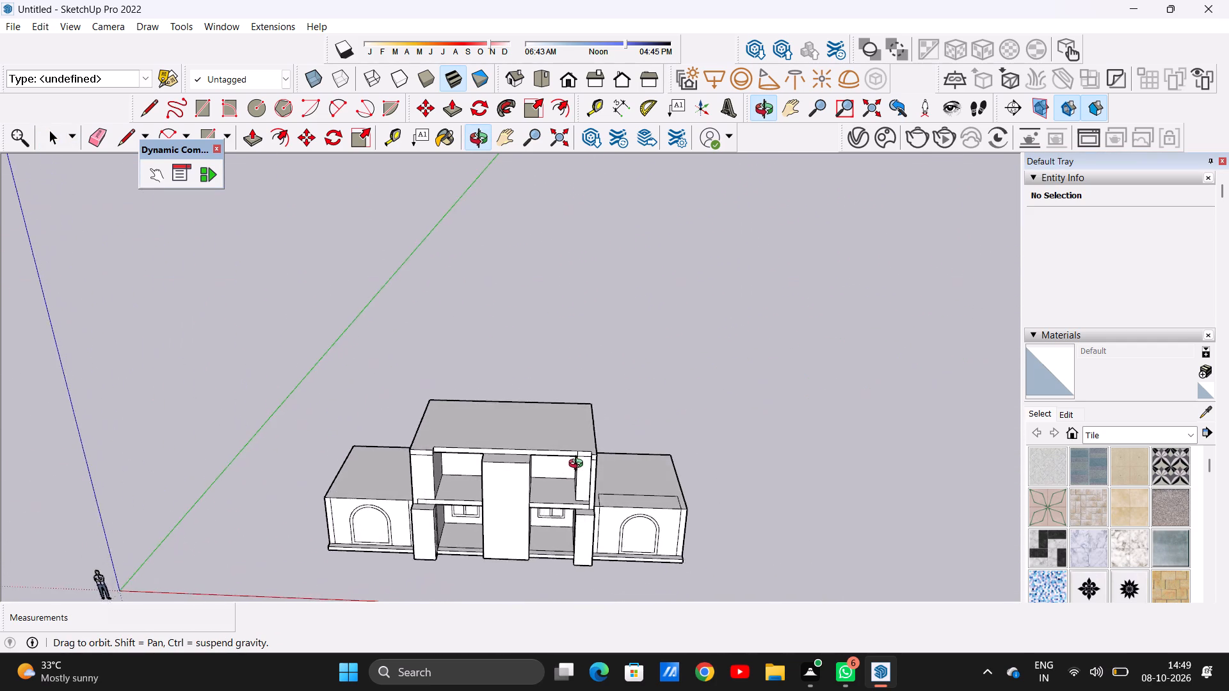
pyautogui.moveTo(579, 465); pyautogui.dragTo(286, 532, button='middle')
pyautogui.scroll(9, 560, 534)
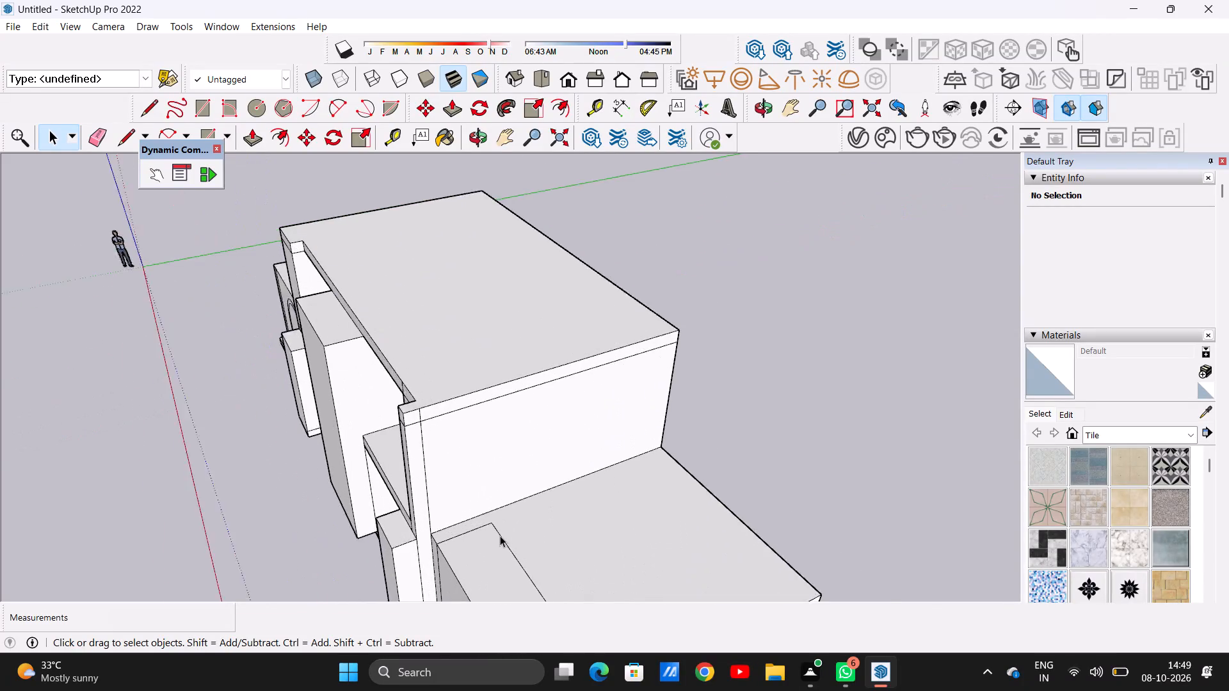
pyautogui.scroll(4, 500, 536)
pyautogui.scroll(-1, 483, 538)
pyautogui.scroll(3, 482, 537)
pyautogui.scroll(-18, 508, 501)
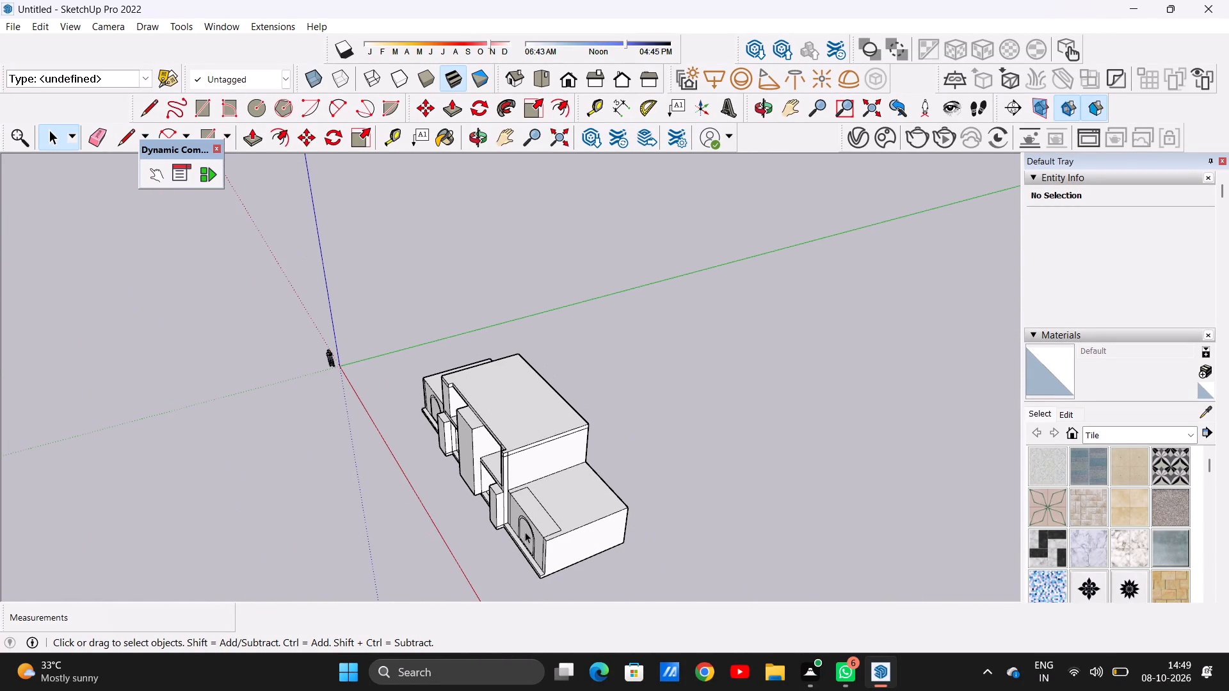
pyautogui.moveTo(552, 570); pyautogui.dragTo(670, 579, button='middle')
pyautogui.scroll(8, 620, 457)
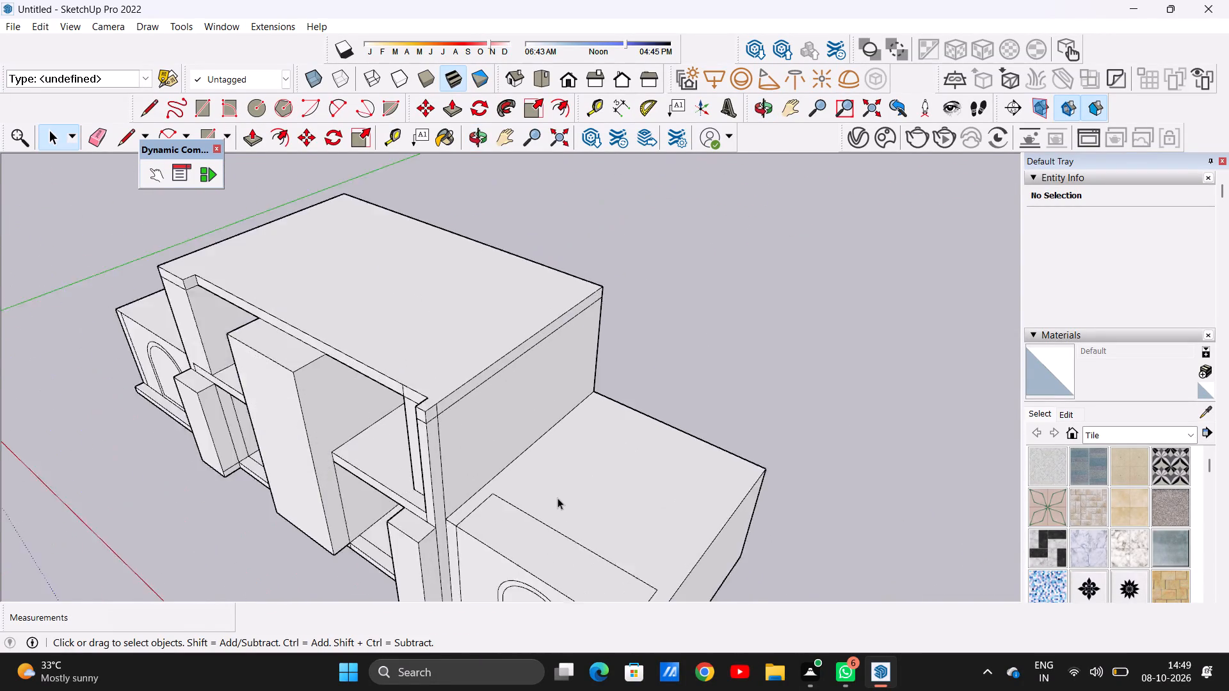
pyautogui.scroll(5, 558, 498)
pyautogui.scroll(-6, 581, 480)
pyautogui.moveTo(682, 420); pyautogui.dragTo(602, 512, button='middle')
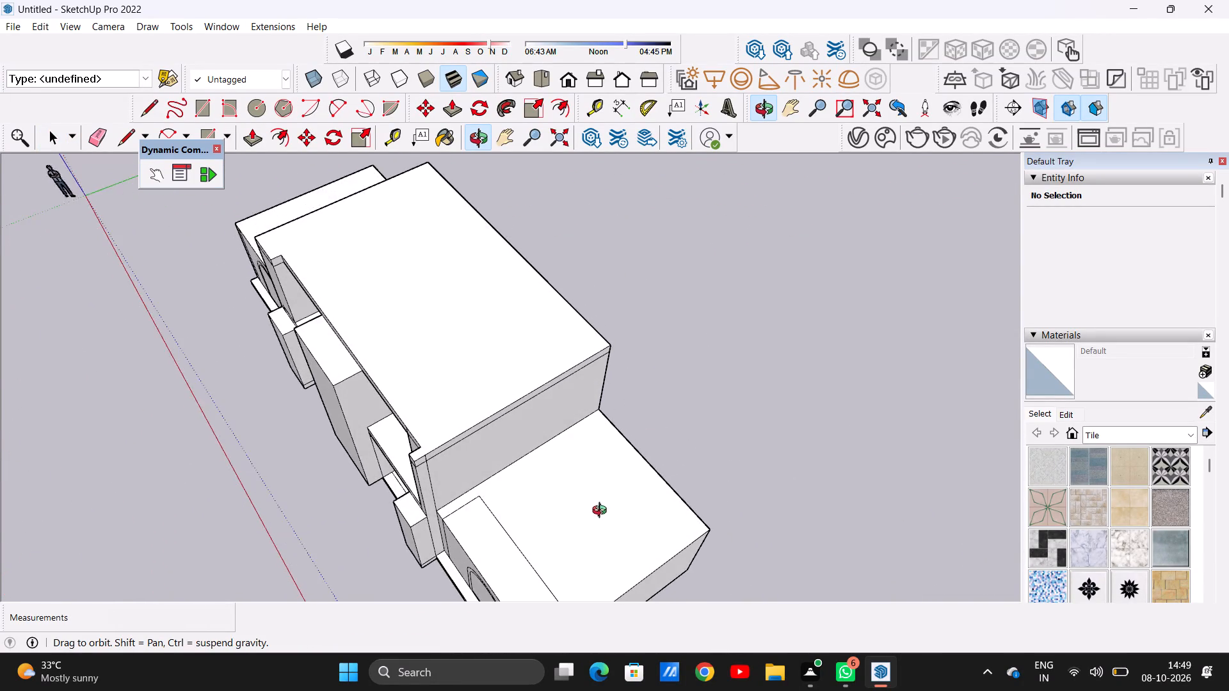
pyautogui.moveTo(602, 512); pyautogui.dragTo(746, 406, button='middle')
pyautogui.moveTo(471, 460); pyautogui.dragTo(613, 374, button='middle')
pyautogui.scroll(-4, 460, 496)
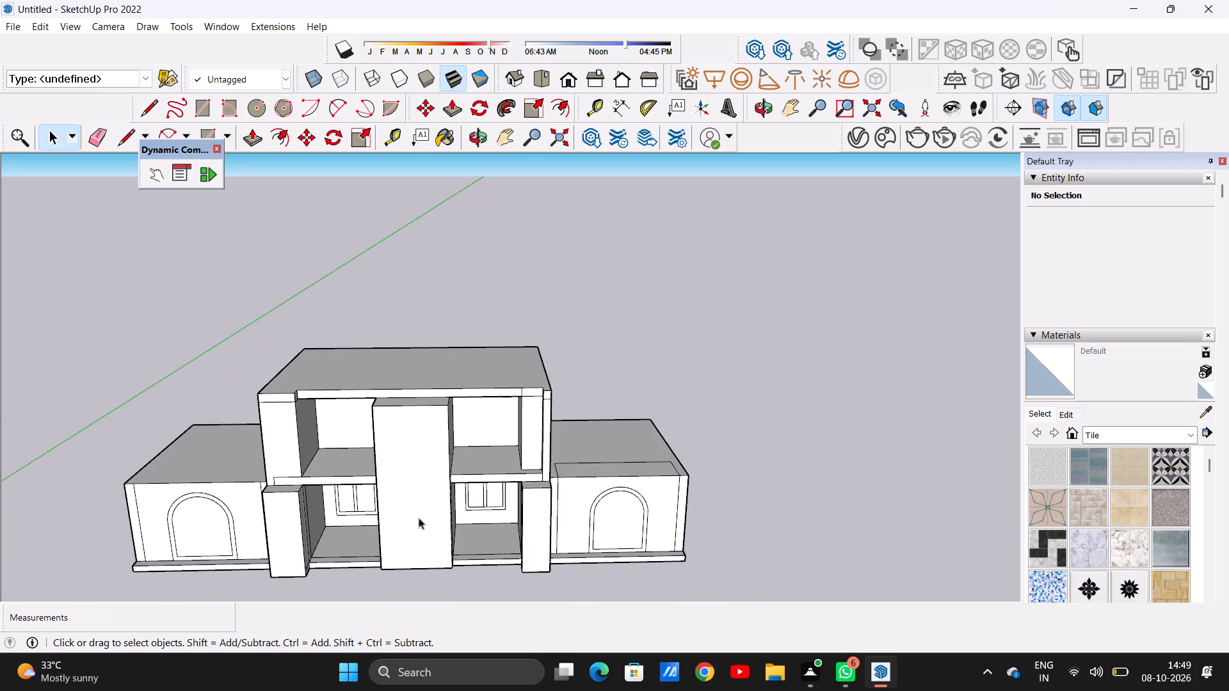
pyautogui.moveTo(410, 484); pyautogui.dragTo(408, 443, button='middle')
pyautogui.scroll(5, 399, 361)
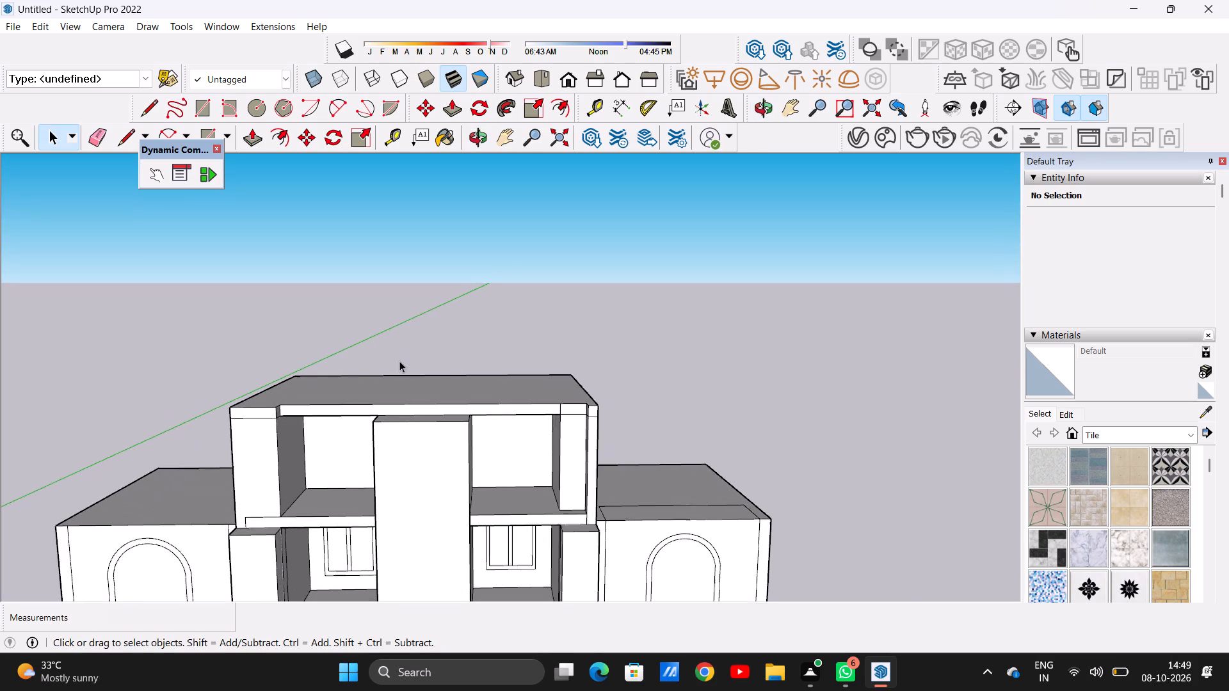
pyautogui.scroll(2, 399, 361)
pyautogui.scroll(-1, 399, 361)
pyautogui.moveTo(393, 361); pyautogui.dragTo(399, 475, button='middle')
pyautogui.scroll(-7, 401, 399)
pyautogui.moveTo(424, 395); pyautogui.dragTo(415, 418, button='middle')
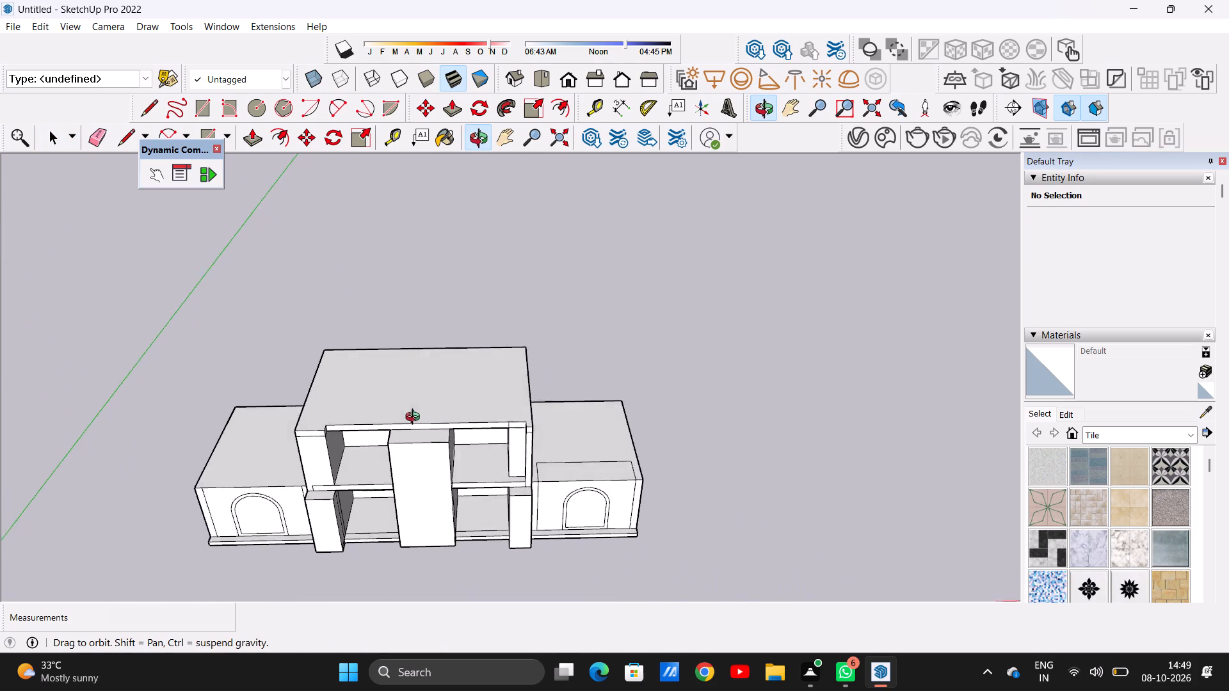
pyautogui.moveTo(415, 418); pyautogui.dragTo(407, 458, button='middle')
pyautogui.scroll(6, 358, 484)
pyautogui.scroll(-1, 359, 483)
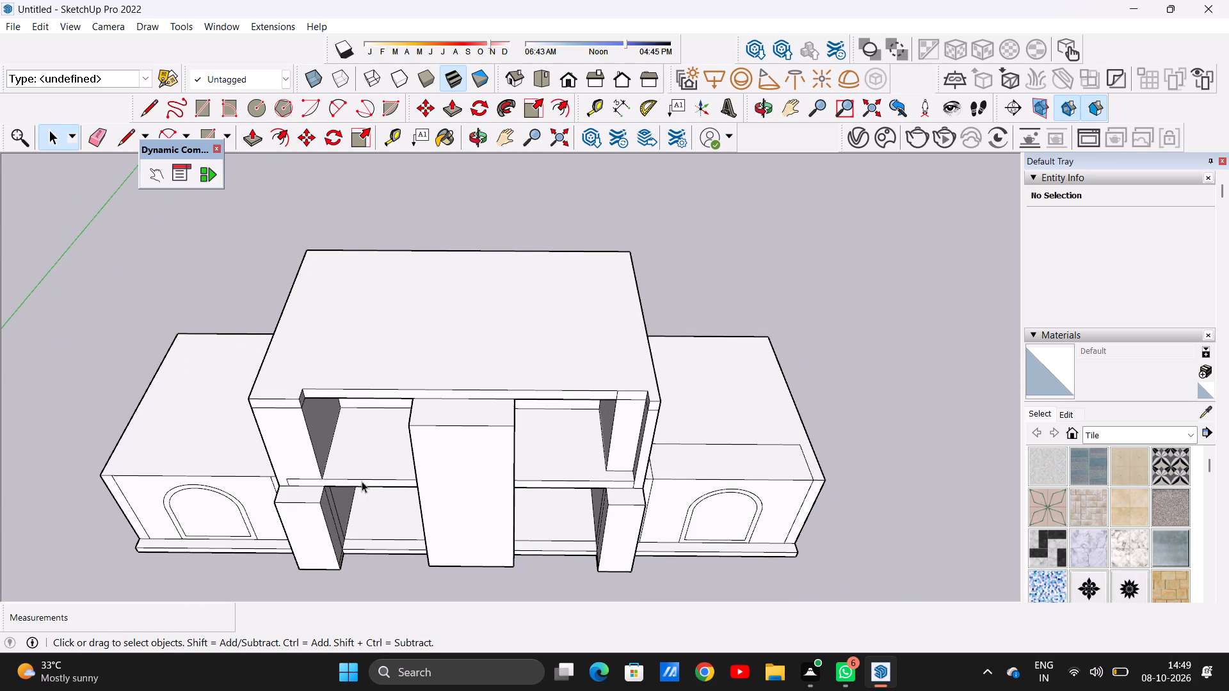
# Push/Pull the top slab's front face forward about 1' 1 15/16", flush with the left upper wall's front.
pyautogui.moveTo(334, 488); pyautogui.dragTo(495, 445, button='middle')
pyautogui.scroll(1, 495, 445)
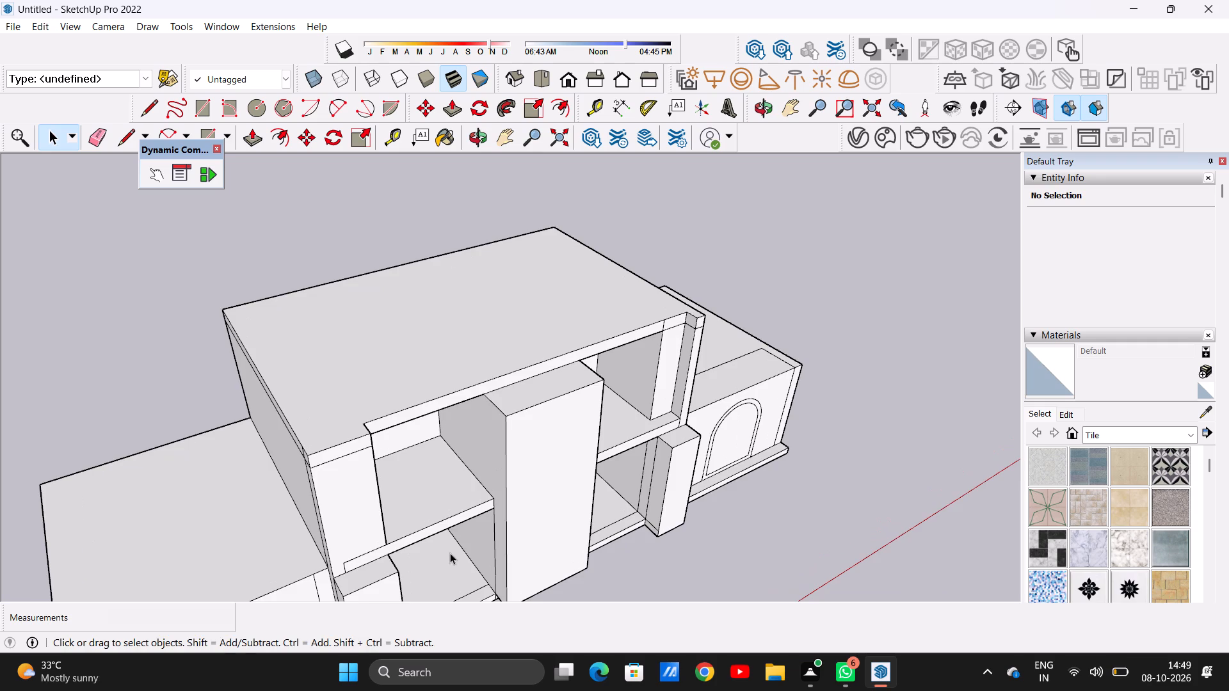
pyautogui.moveTo(449, 554); pyautogui.dragTo(410, 578, button='middle')
pyautogui.scroll(6, 383, 561)
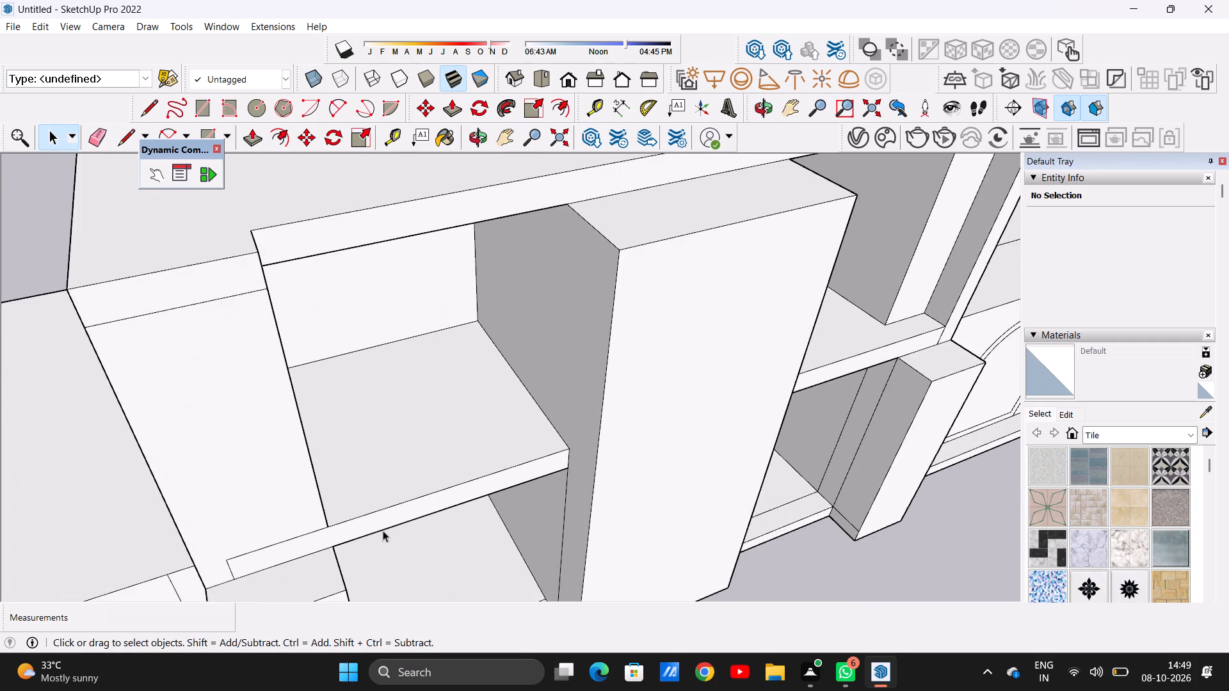
pyautogui.scroll(-6, 374, 518)
pyautogui.scroll(2, 315, 385)
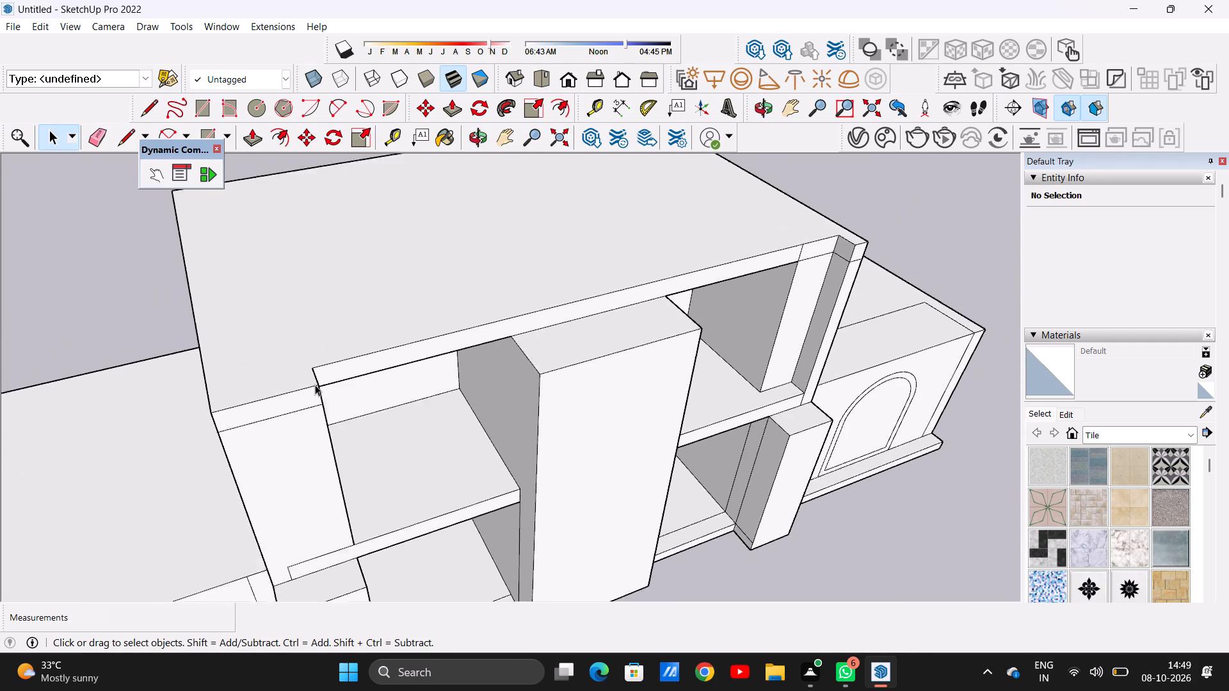
pyautogui.scroll(3, 315, 385)
pyautogui.press('p')
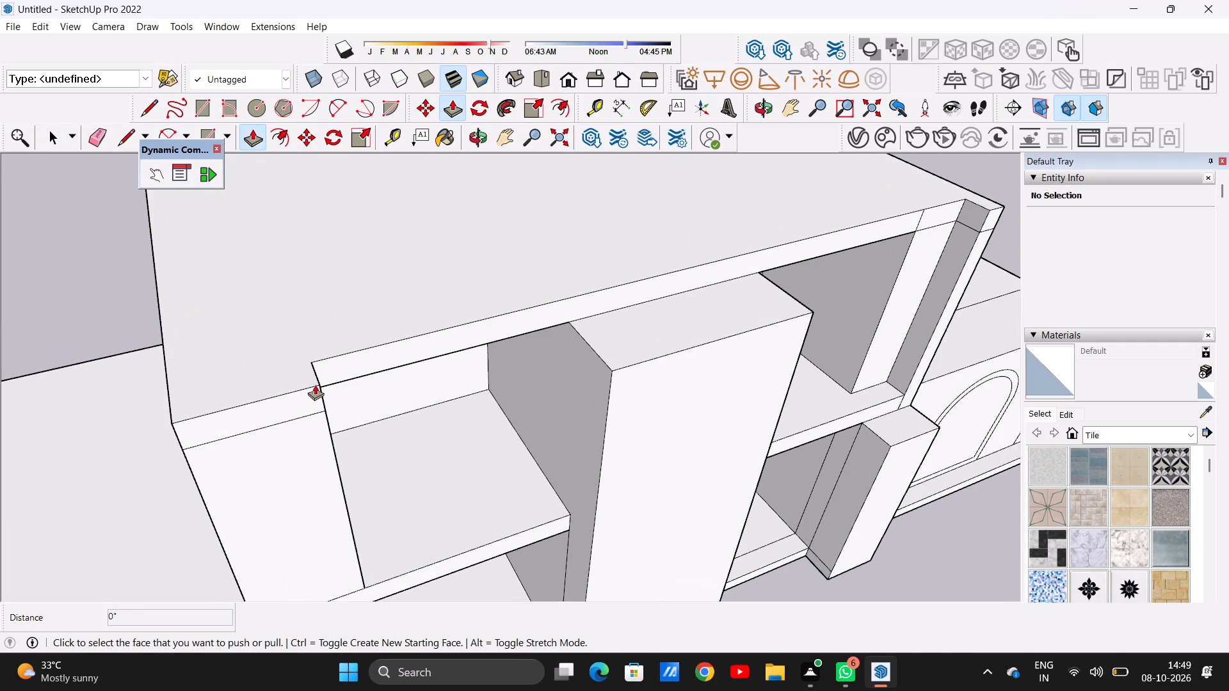
pyautogui.click(358, 360)
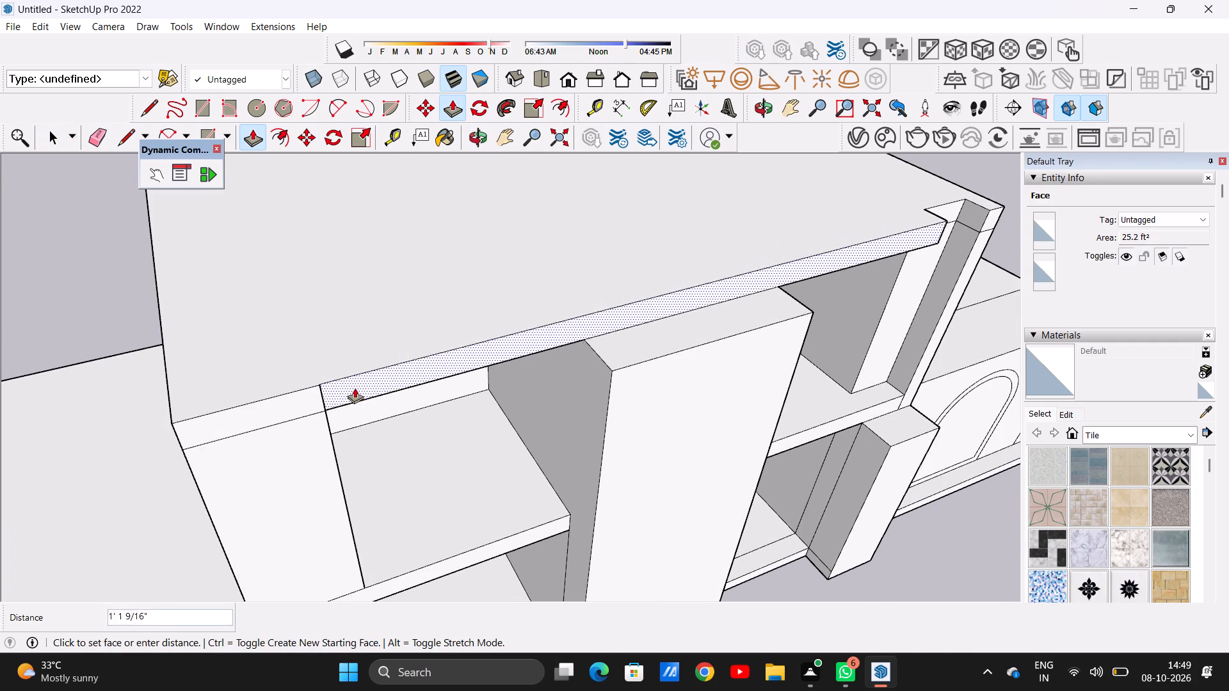
pyautogui.click(326, 406)
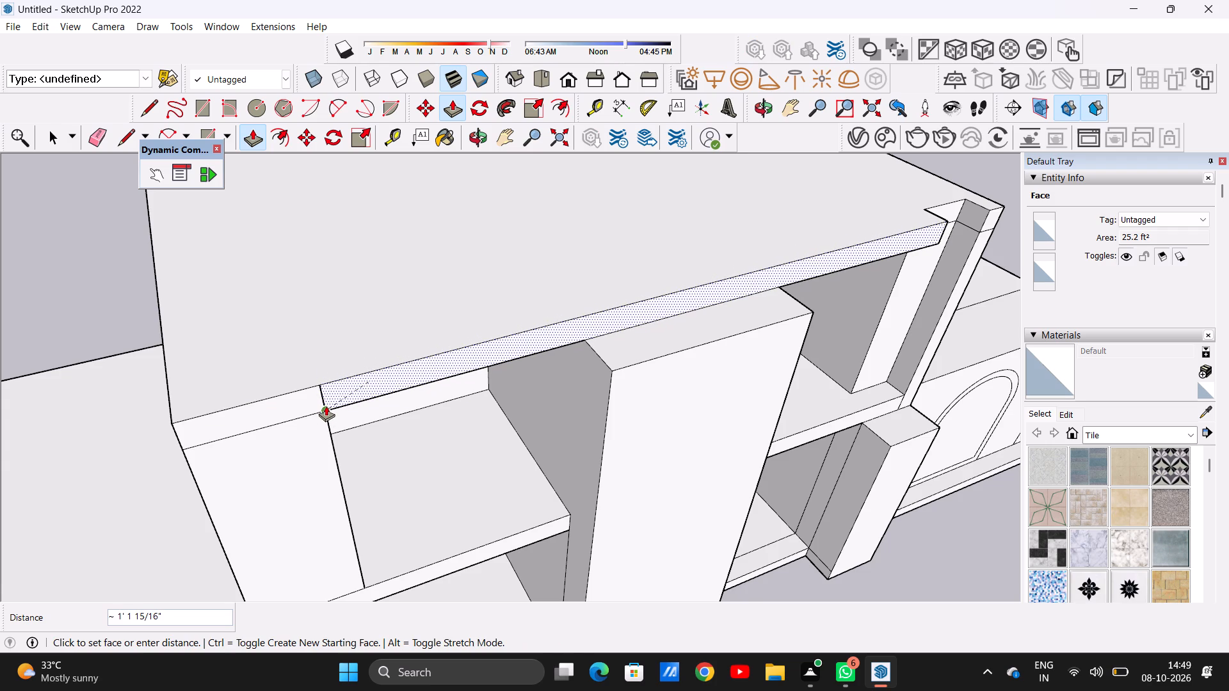
pyautogui.press('space')
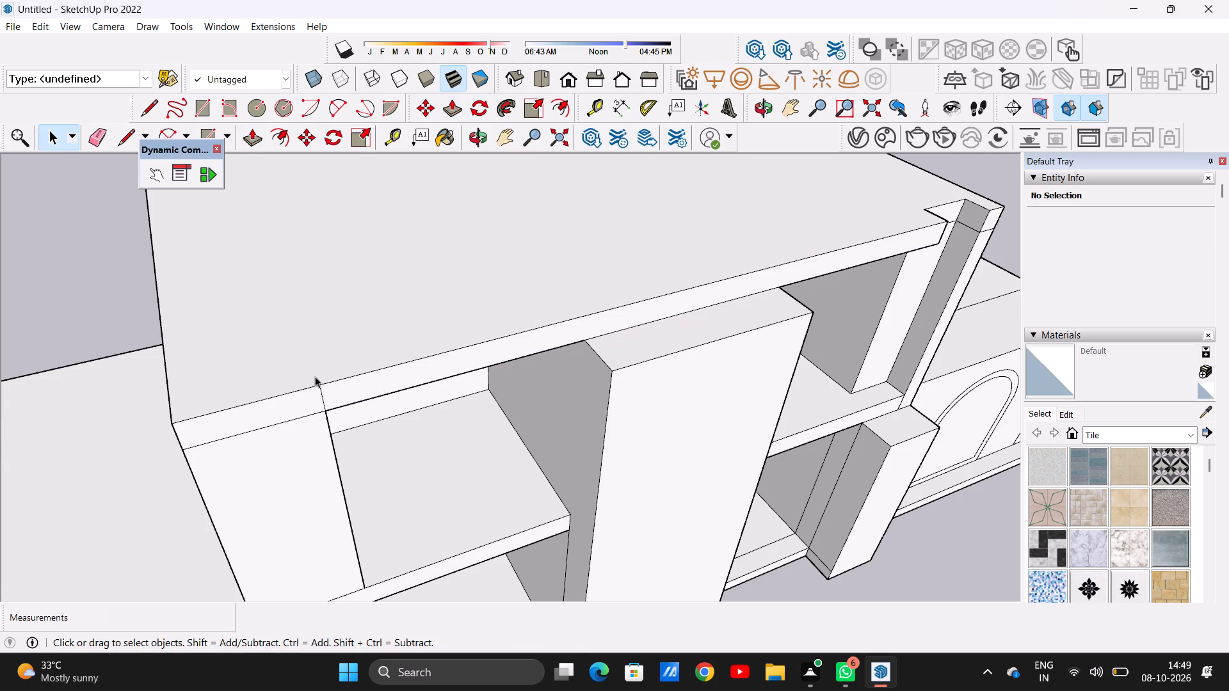
# Examine the top slab's front edge, side walls and centre wall from the front, above and left side.
pyautogui.scroll(-11, 332, 380)
pyautogui.moveTo(356, 518); pyautogui.dragTo(268, 399, button='middle')
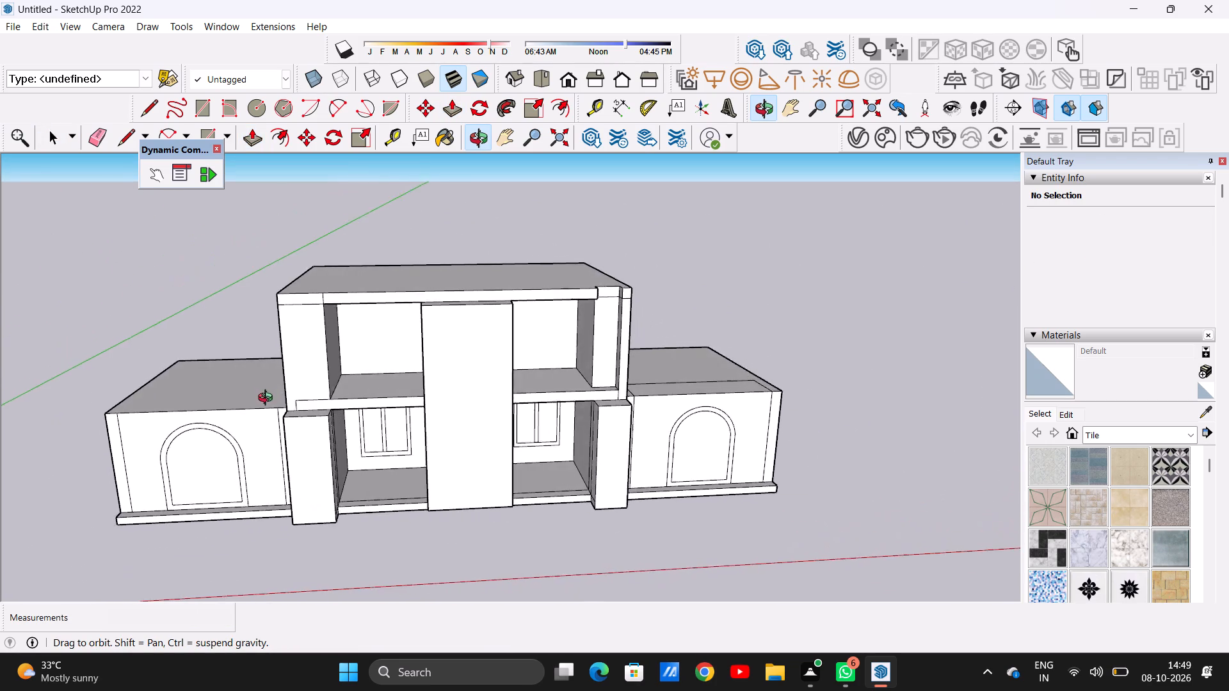
pyautogui.moveTo(268, 399); pyautogui.dragTo(259, 380, button='middle')
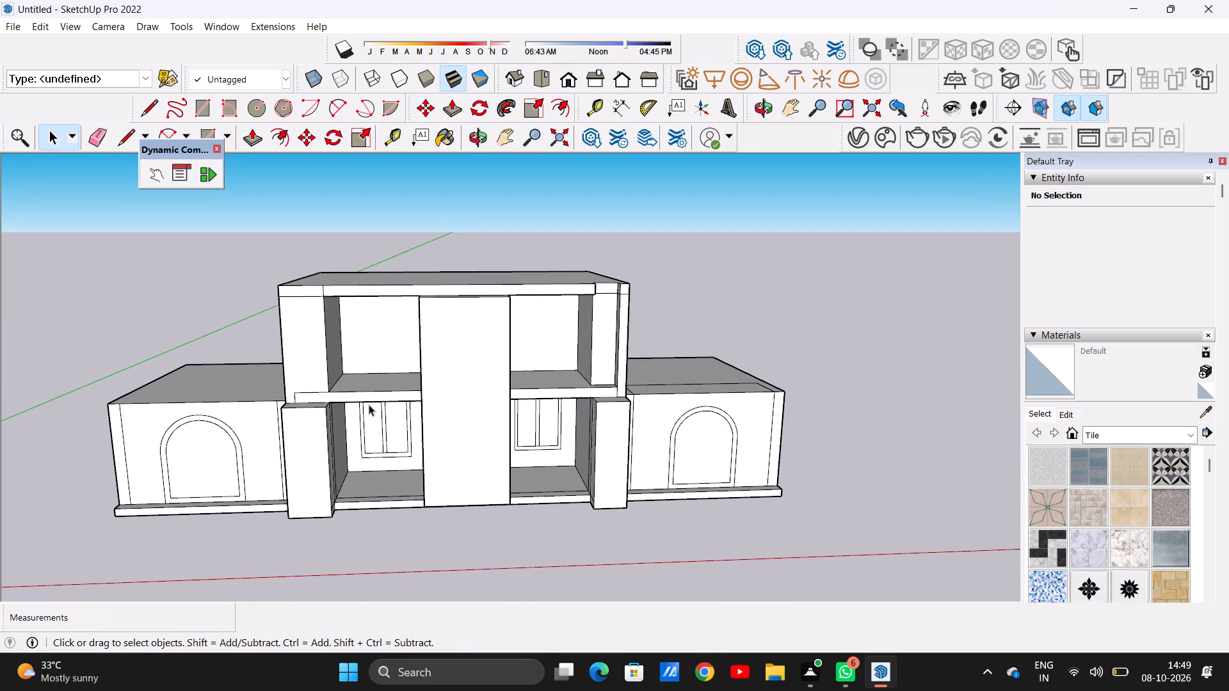
pyautogui.scroll(-5, 422, 433)
pyautogui.scroll(7, 376, 394)
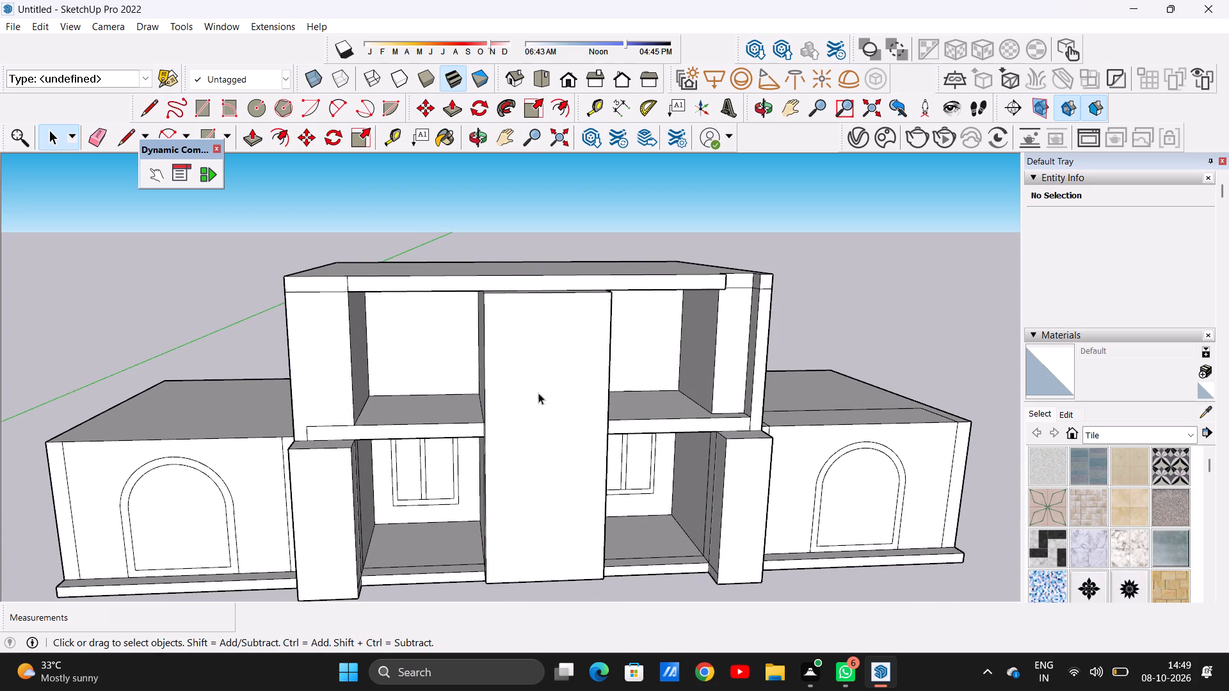
pyautogui.moveTo(558, 383); pyautogui.dragTo(544, 465, button='middle')
pyautogui.scroll(-5, 537, 399)
pyautogui.moveTo(524, 356); pyautogui.dragTo(527, 437, button='middle')
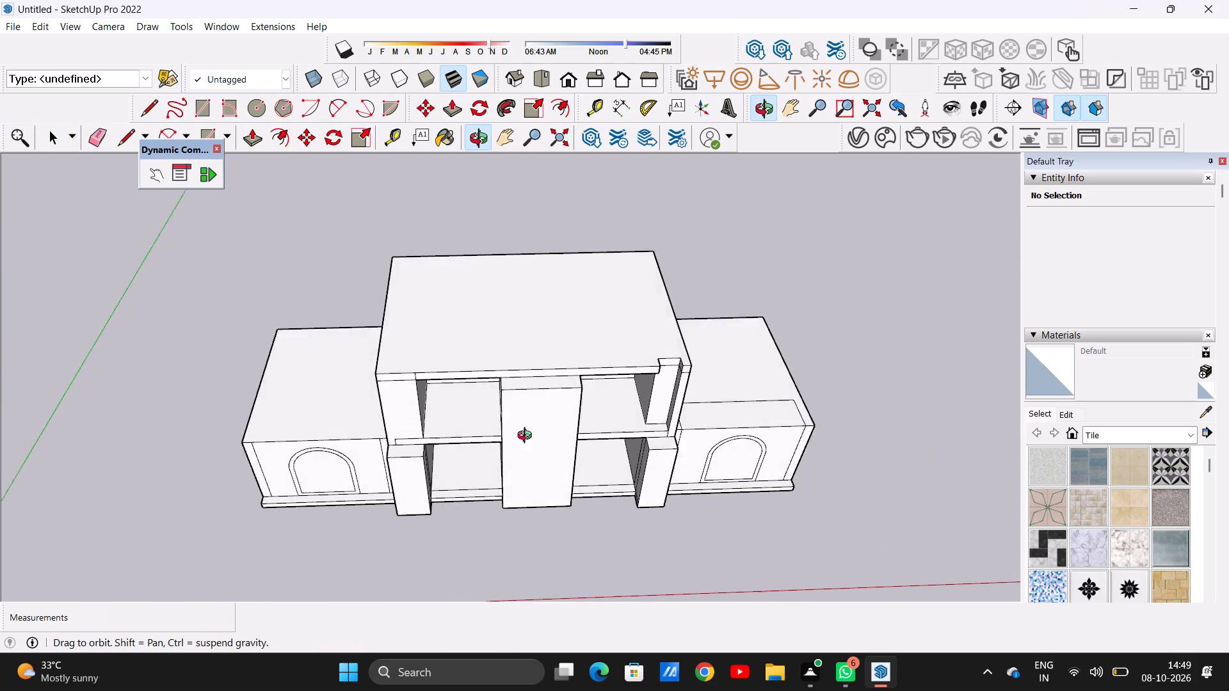
pyautogui.moveTo(527, 437); pyautogui.dragTo(716, 335, button='middle')
pyautogui.moveTo(466, 353); pyautogui.dragTo(707, 382, button='middle')
pyautogui.moveTo(436, 459); pyautogui.dragTo(344, 446, button='middle')
pyautogui.moveTo(556, 401); pyautogui.dragTo(433, 409, button='middle')
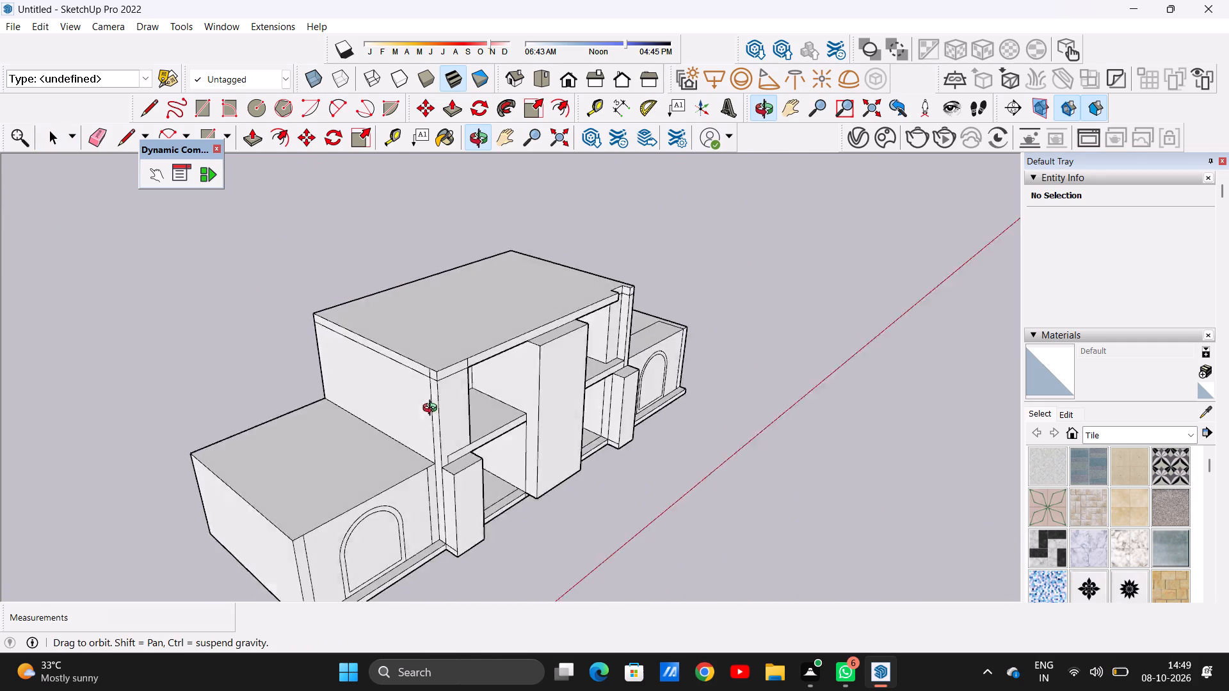
pyautogui.moveTo(433, 409); pyautogui.dragTo(267, 489, button='middle')
pyautogui.scroll(6, 491, 327)
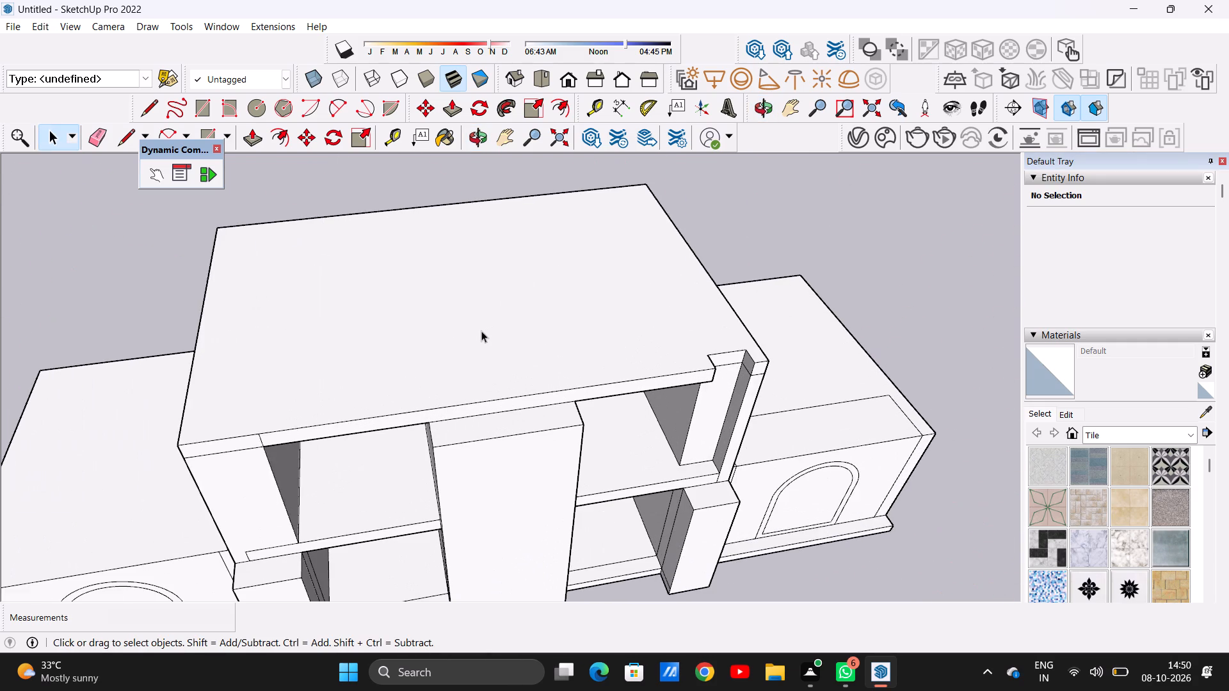
pyautogui.scroll(-6, 453, 355)
# Push/Pull the top slab's recessed face above the right upper wall forward, flush with the slab's front.
pyautogui.moveTo(483, 367); pyautogui.dragTo(426, 312, button='middle')
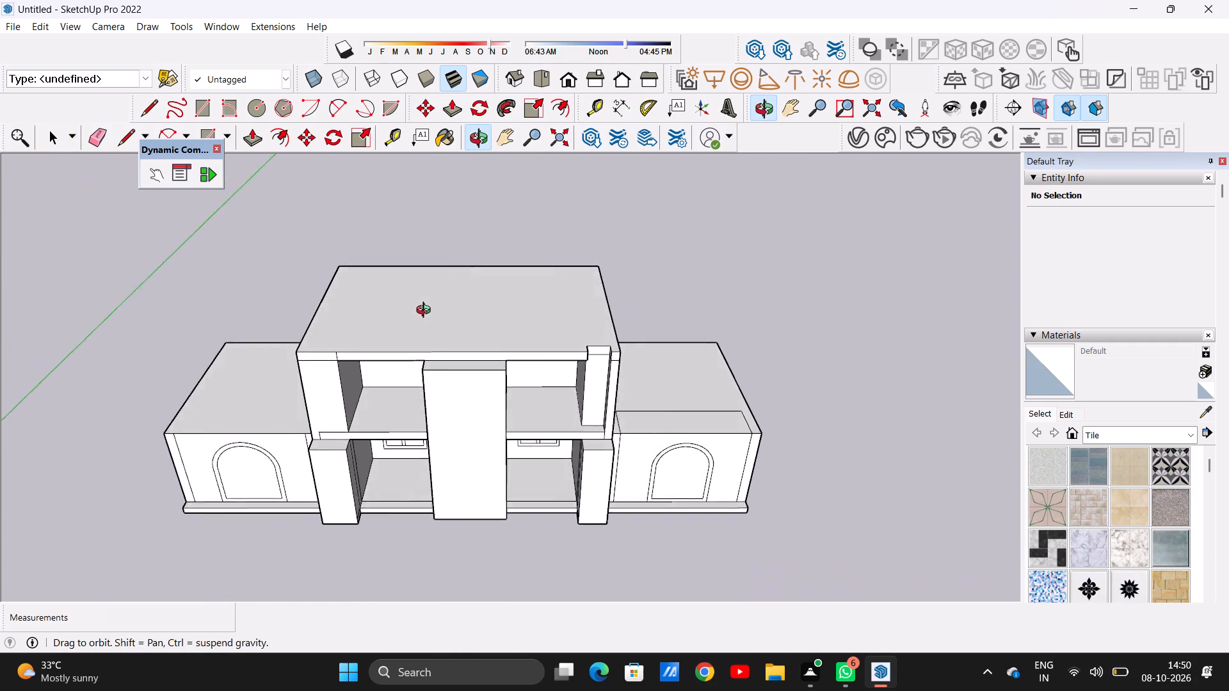
pyautogui.moveTo(426, 312); pyautogui.dragTo(426, 253, button='middle')
pyautogui.scroll(4, 520, 276)
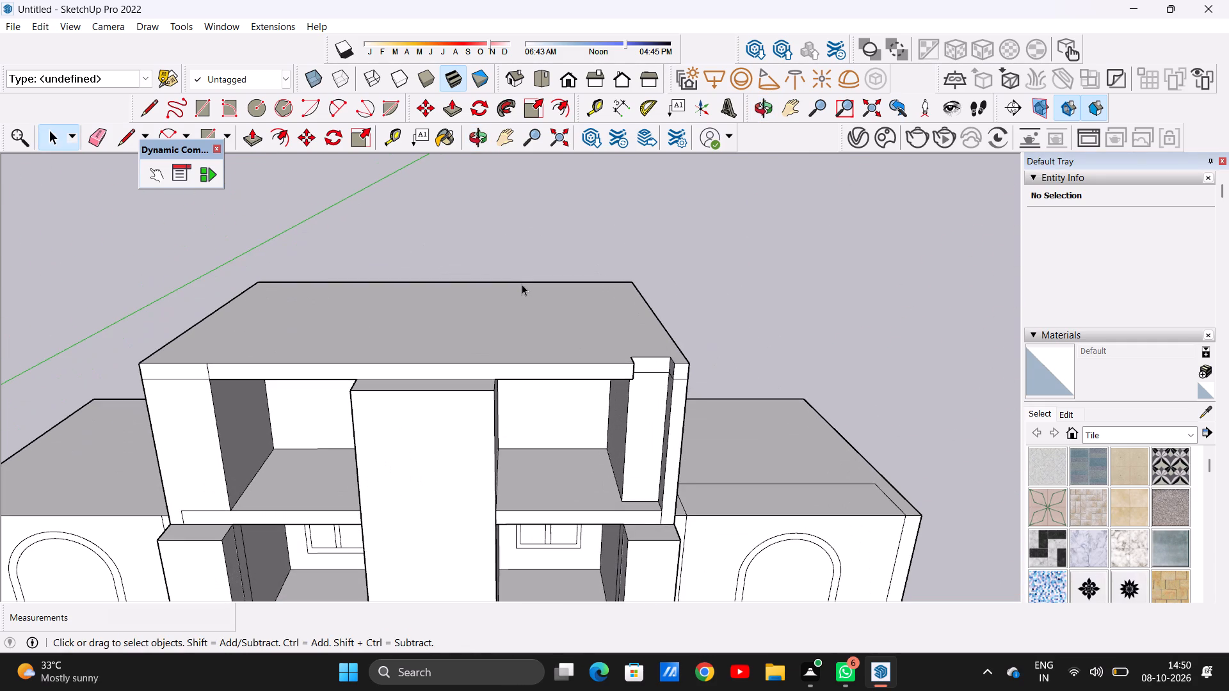
pyautogui.press('p')
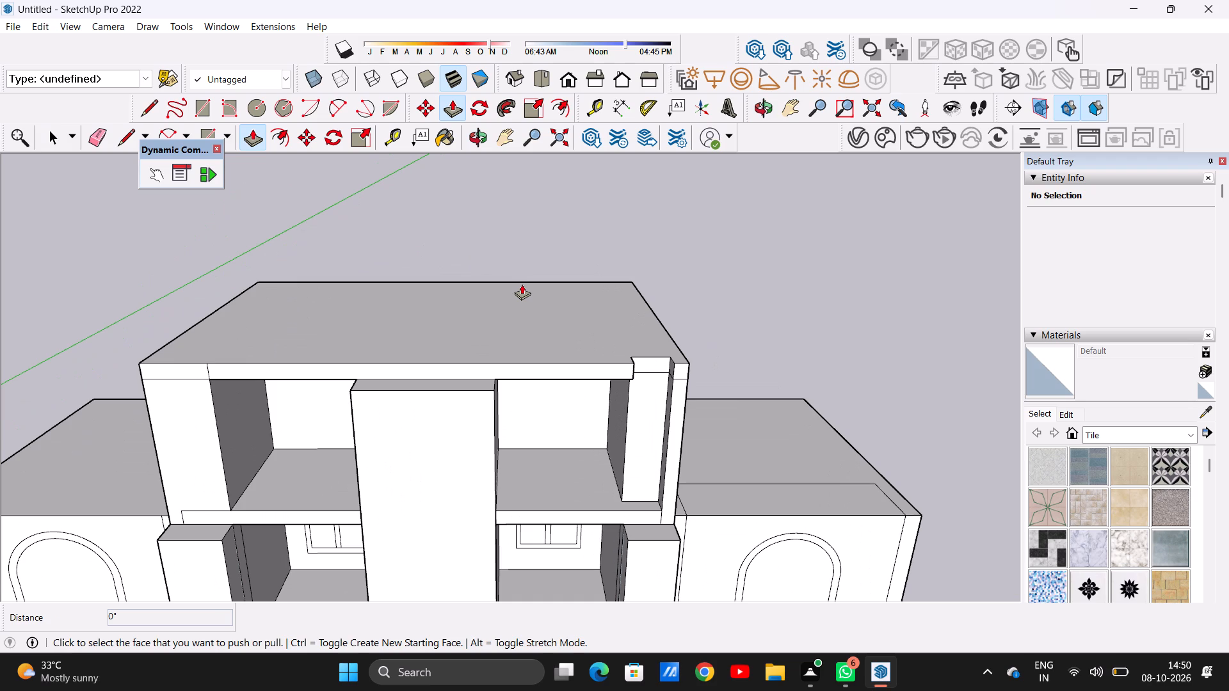
pyautogui.press('space')
pyautogui.moveTo(700, 366); pyautogui.dragTo(616, 404, button='middle')
pyautogui.scroll(2, 618, 392)
pyautogui.scroll(-1, 618, 392)
pyautogui.scroll(2, 618, 392)
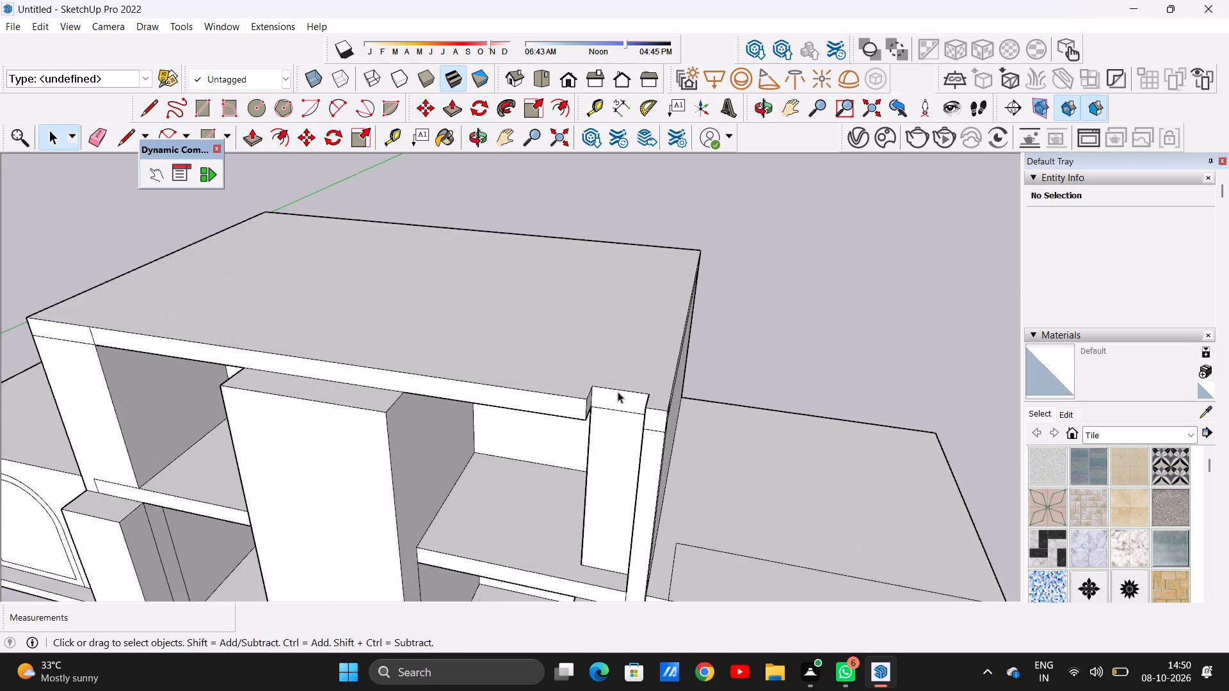
pyautogui.scroll(13, 618, 392)
pyautogui.press('p')
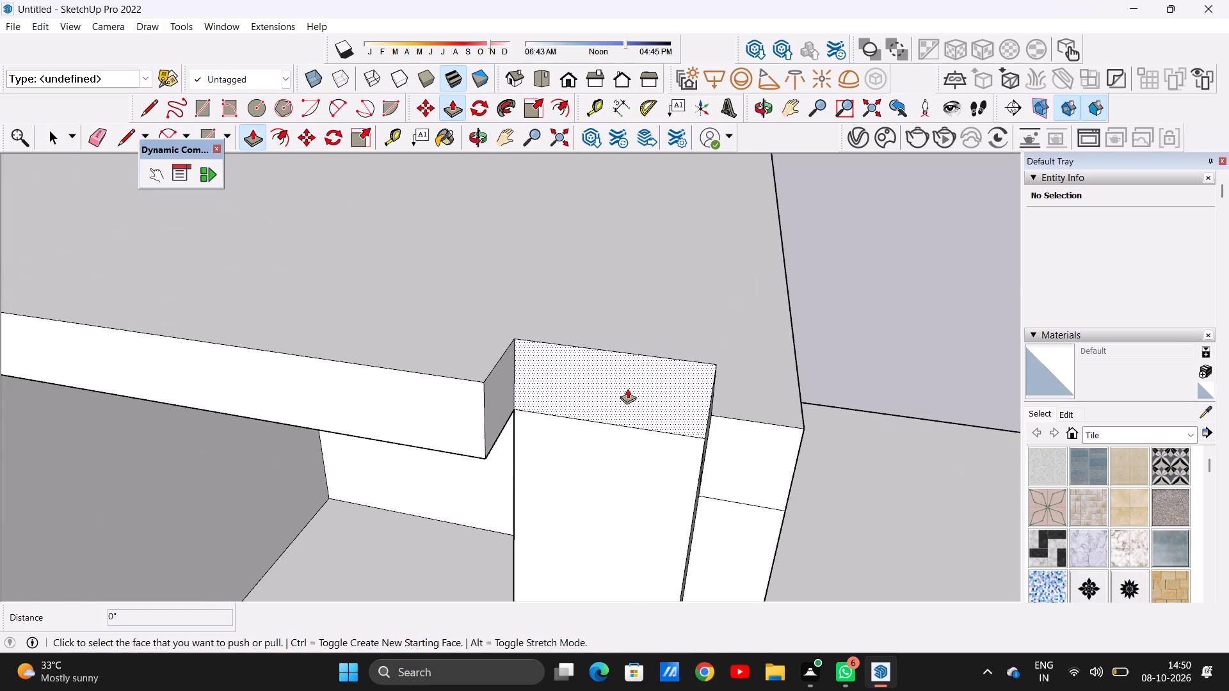
pyautogui.click(627, 388)
pyautogui.click(718, 412)
pyautogui.press('space')
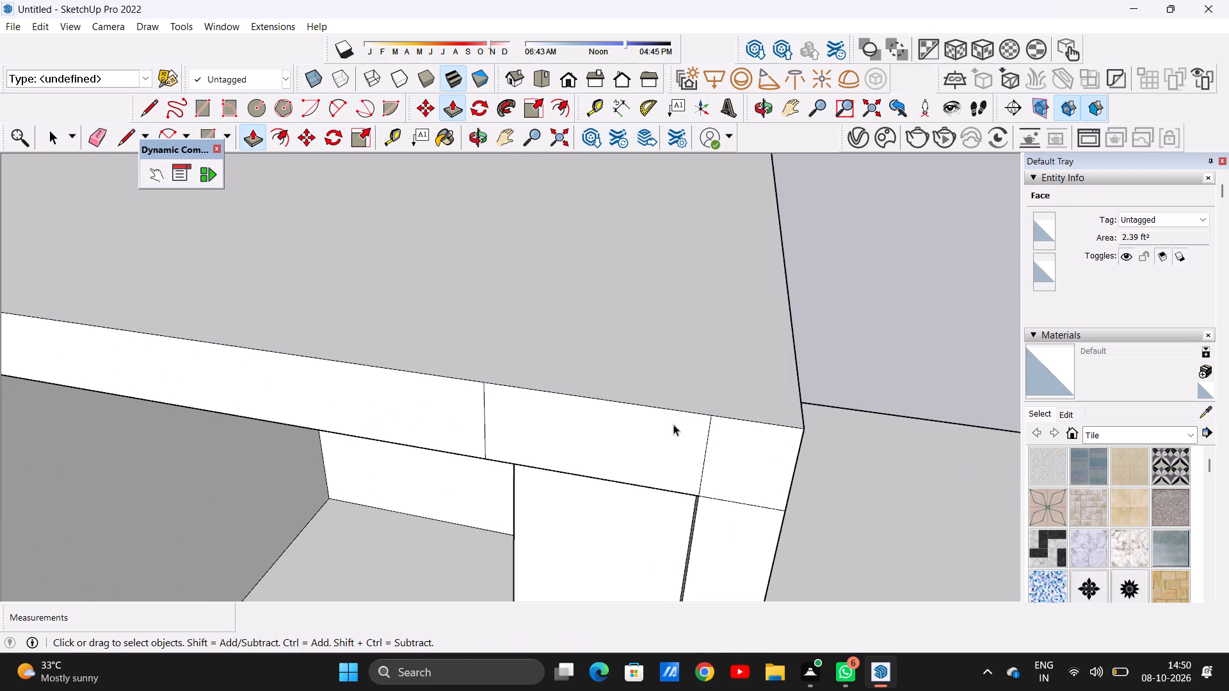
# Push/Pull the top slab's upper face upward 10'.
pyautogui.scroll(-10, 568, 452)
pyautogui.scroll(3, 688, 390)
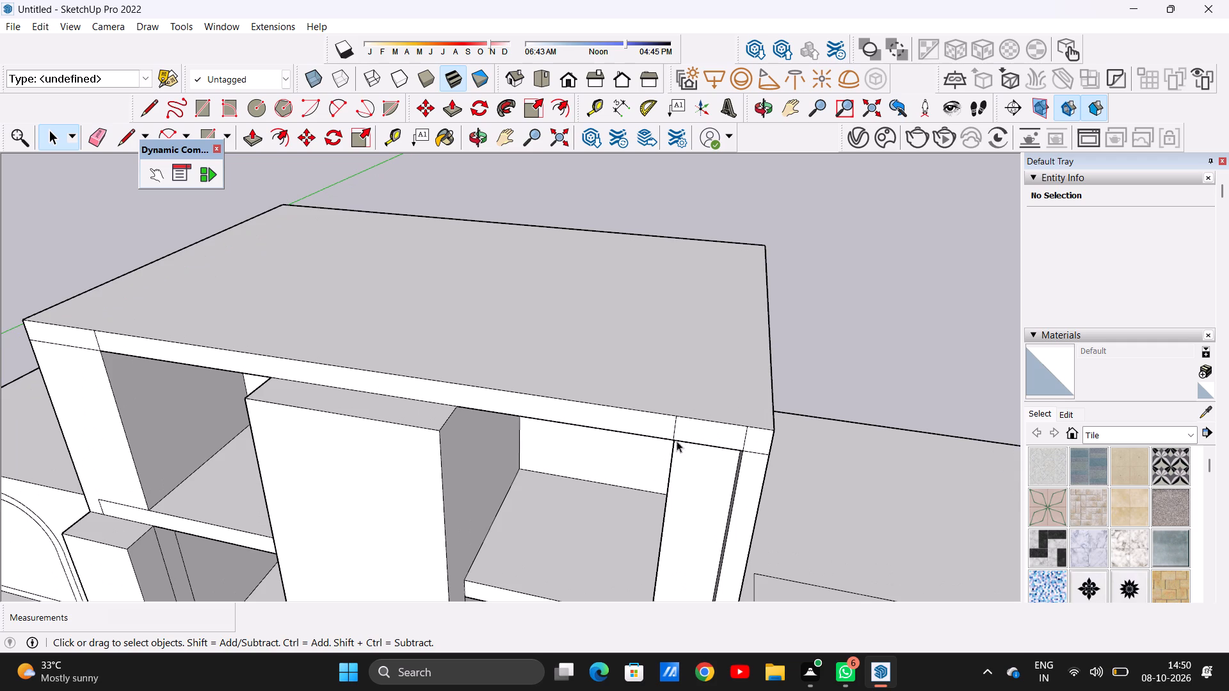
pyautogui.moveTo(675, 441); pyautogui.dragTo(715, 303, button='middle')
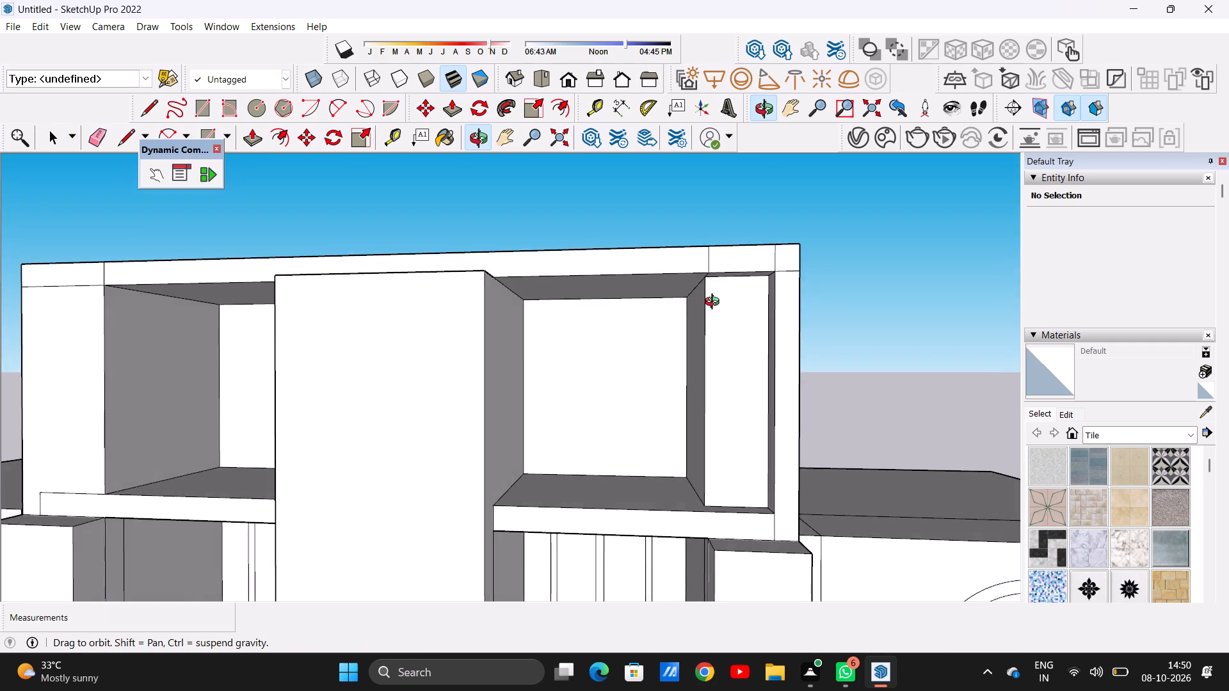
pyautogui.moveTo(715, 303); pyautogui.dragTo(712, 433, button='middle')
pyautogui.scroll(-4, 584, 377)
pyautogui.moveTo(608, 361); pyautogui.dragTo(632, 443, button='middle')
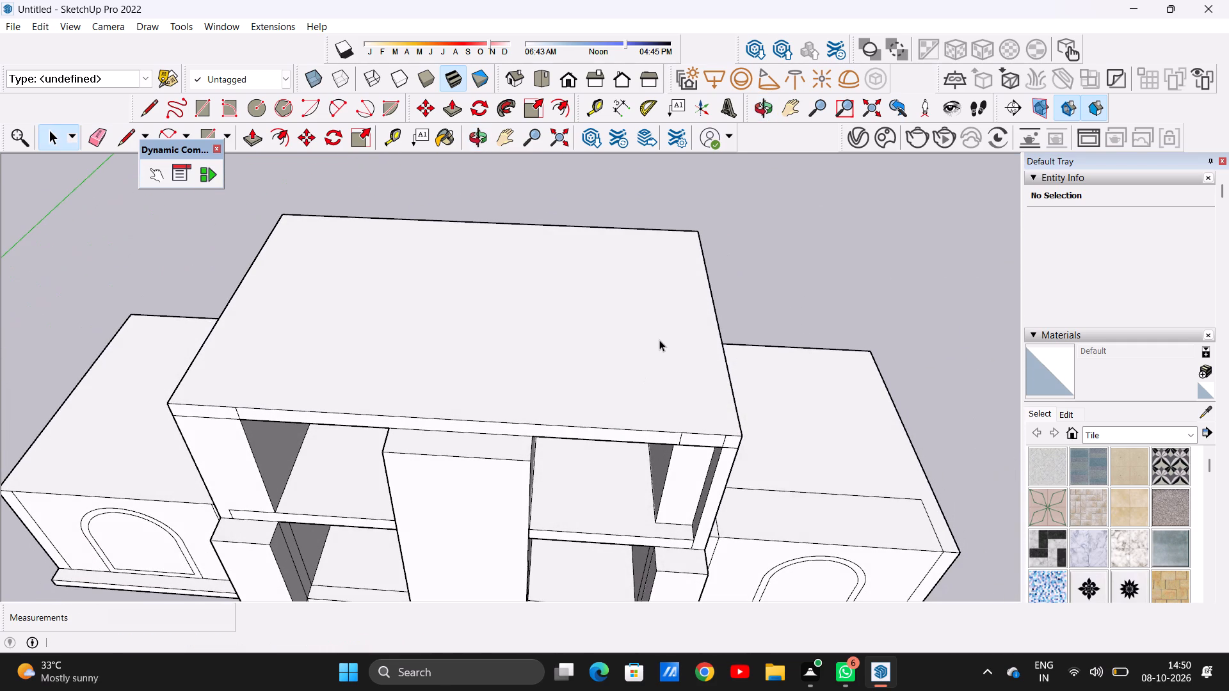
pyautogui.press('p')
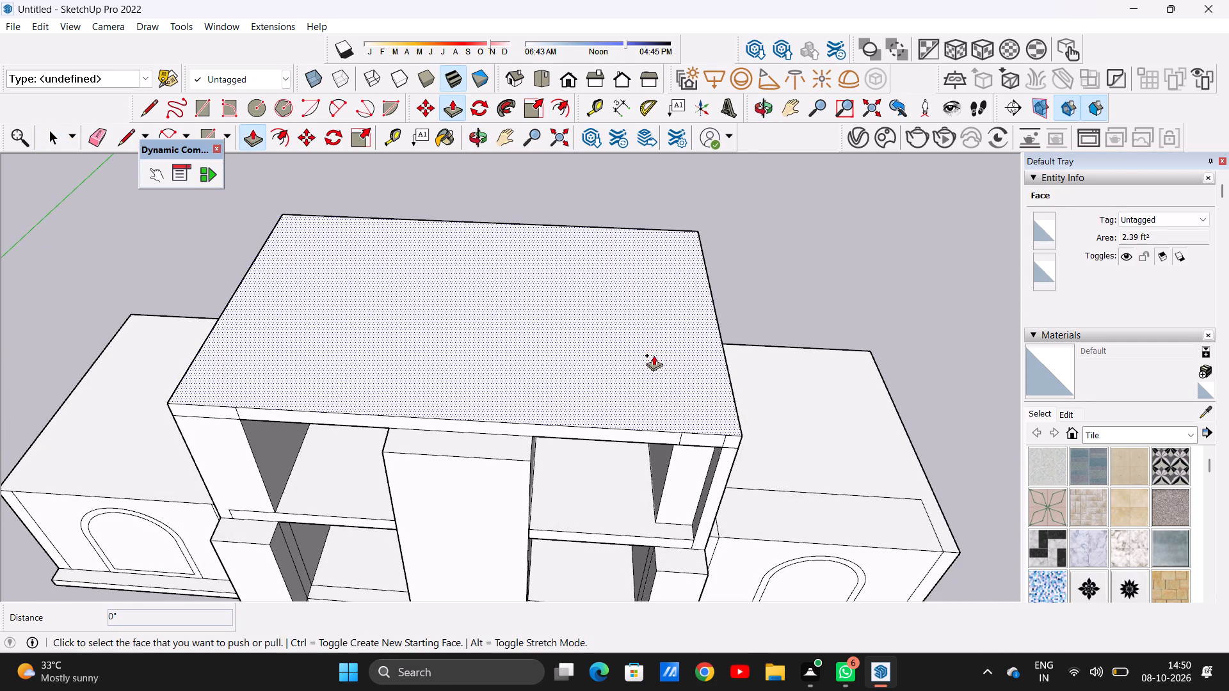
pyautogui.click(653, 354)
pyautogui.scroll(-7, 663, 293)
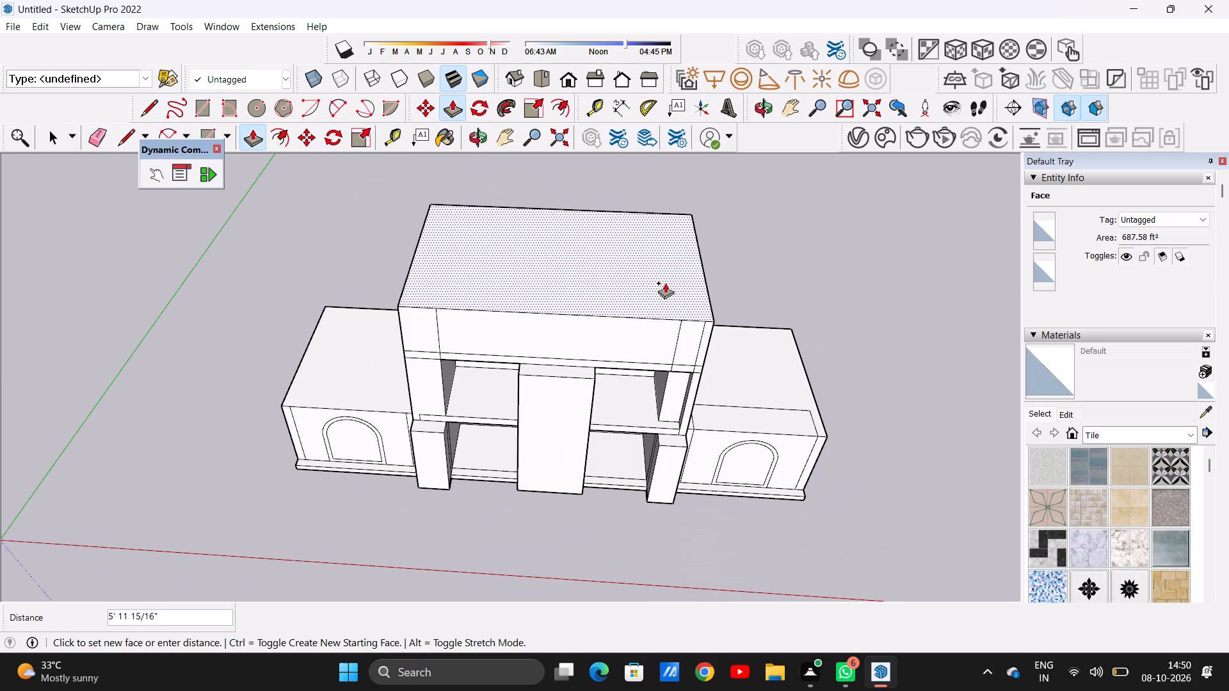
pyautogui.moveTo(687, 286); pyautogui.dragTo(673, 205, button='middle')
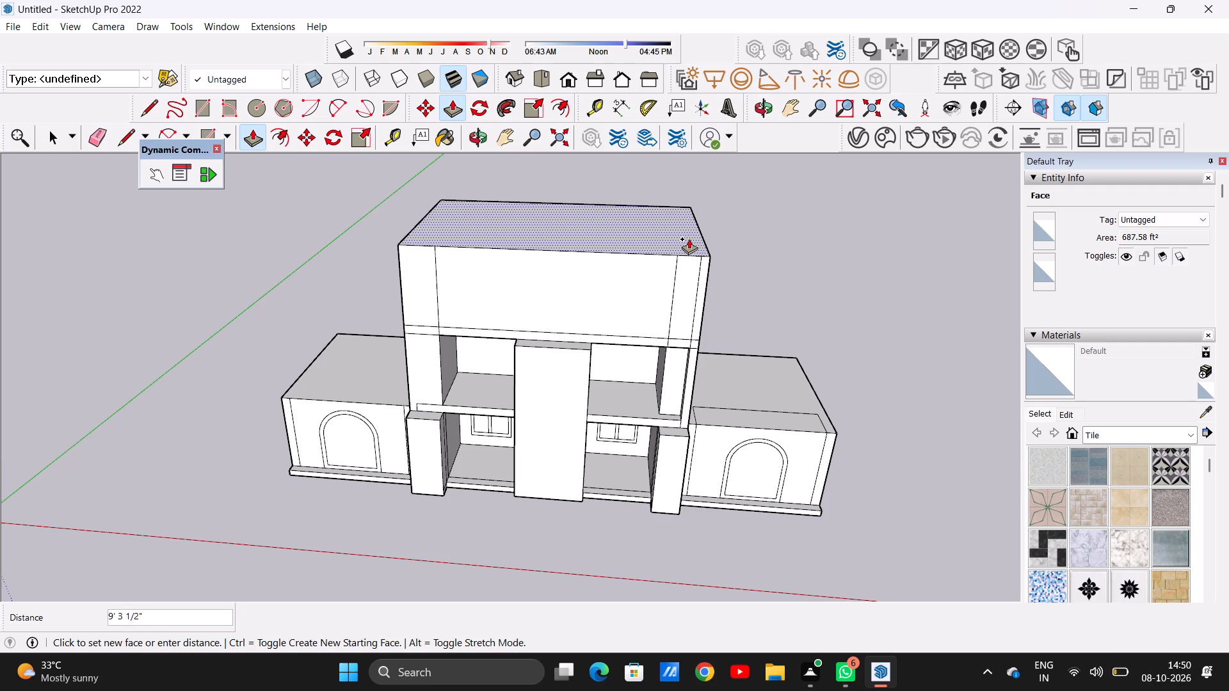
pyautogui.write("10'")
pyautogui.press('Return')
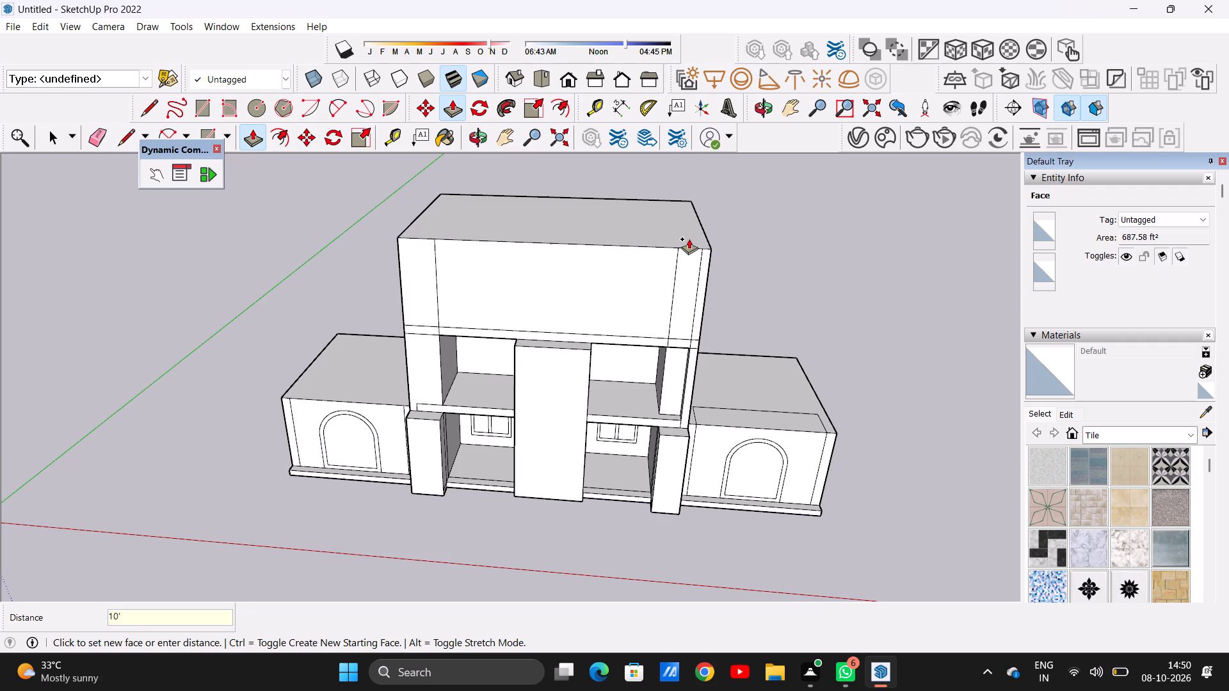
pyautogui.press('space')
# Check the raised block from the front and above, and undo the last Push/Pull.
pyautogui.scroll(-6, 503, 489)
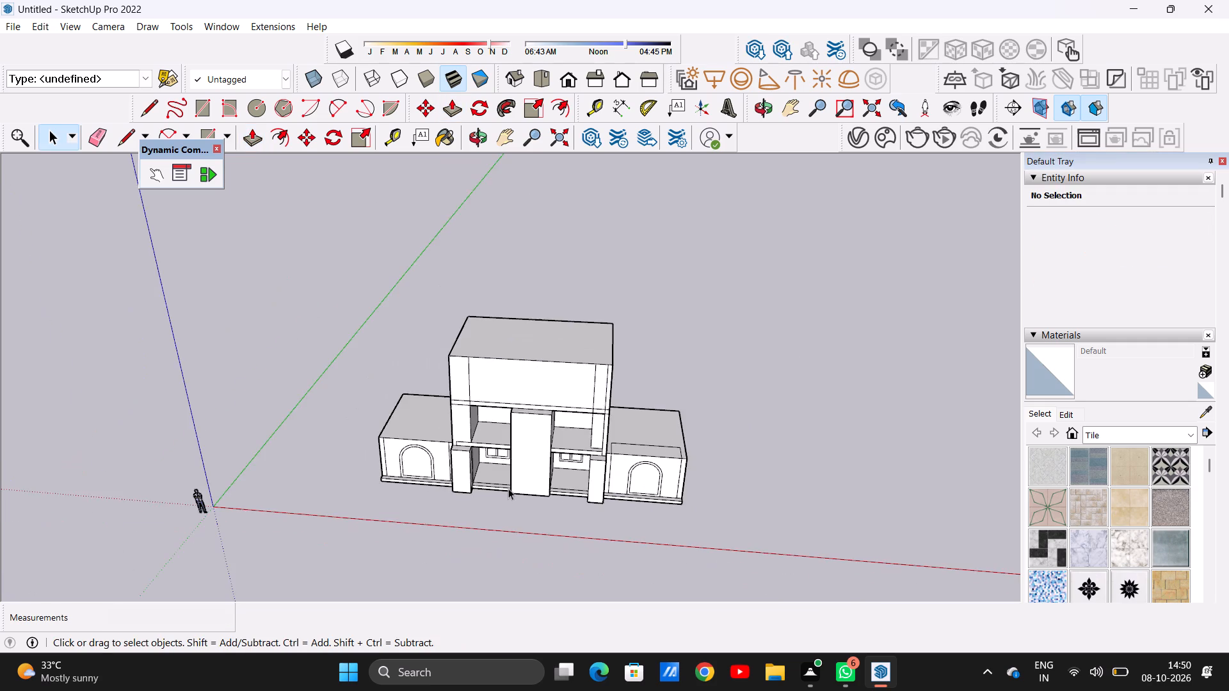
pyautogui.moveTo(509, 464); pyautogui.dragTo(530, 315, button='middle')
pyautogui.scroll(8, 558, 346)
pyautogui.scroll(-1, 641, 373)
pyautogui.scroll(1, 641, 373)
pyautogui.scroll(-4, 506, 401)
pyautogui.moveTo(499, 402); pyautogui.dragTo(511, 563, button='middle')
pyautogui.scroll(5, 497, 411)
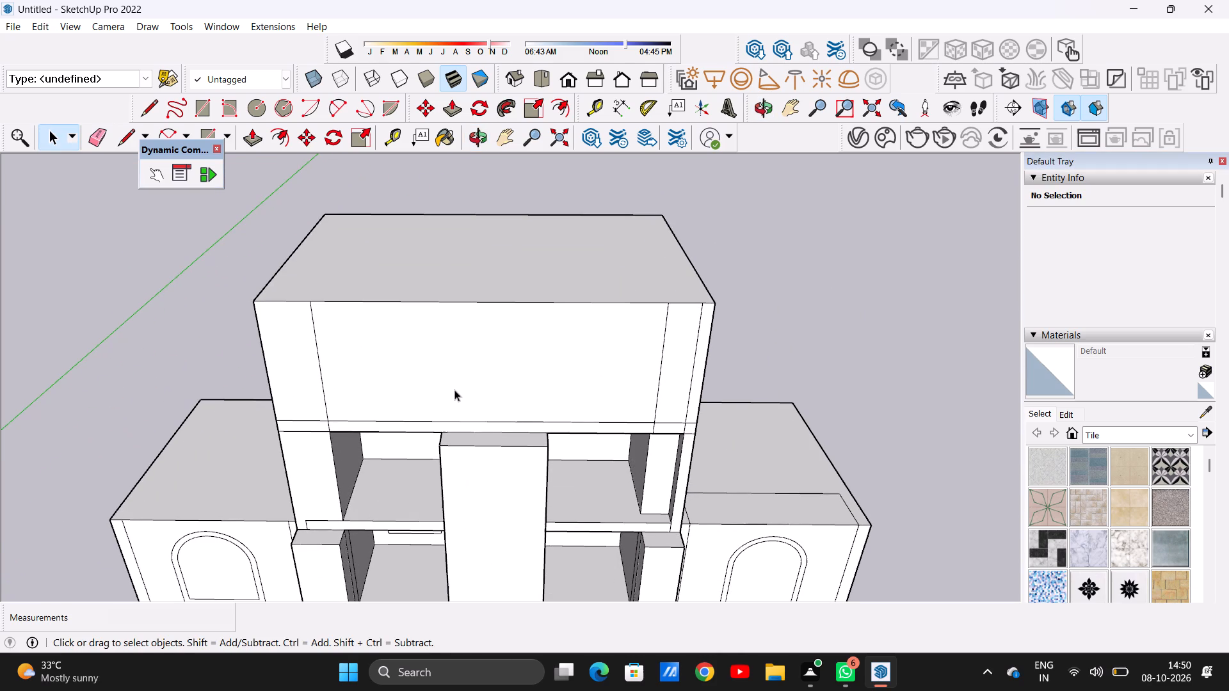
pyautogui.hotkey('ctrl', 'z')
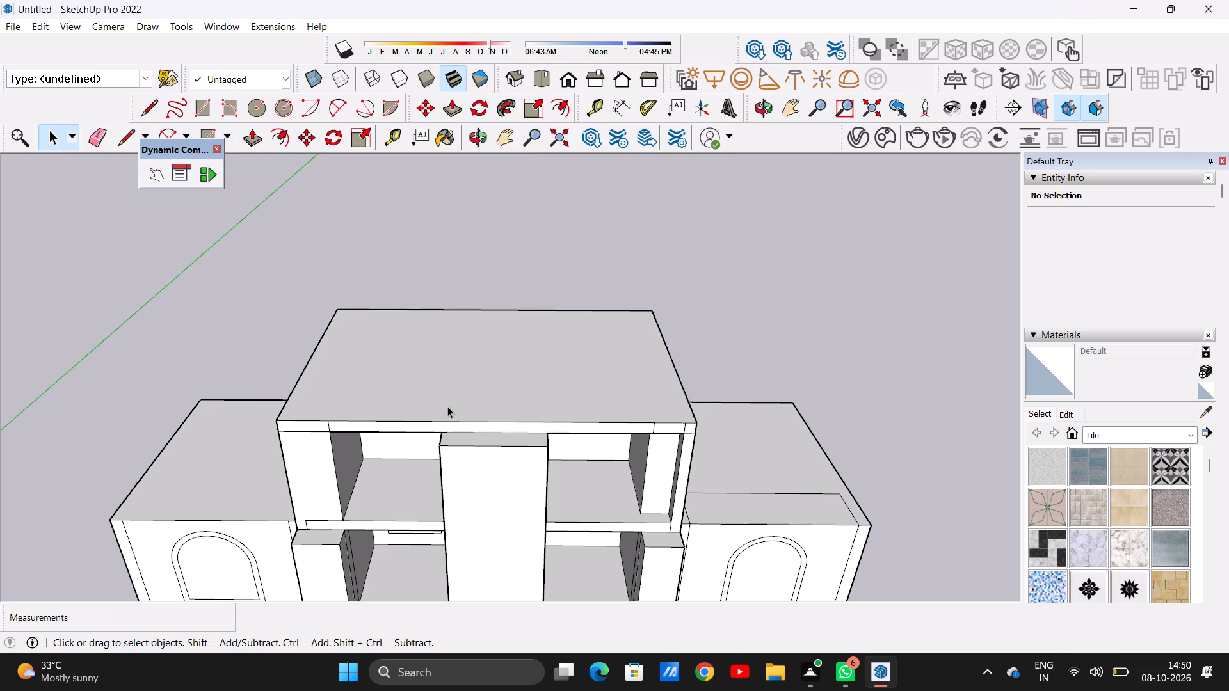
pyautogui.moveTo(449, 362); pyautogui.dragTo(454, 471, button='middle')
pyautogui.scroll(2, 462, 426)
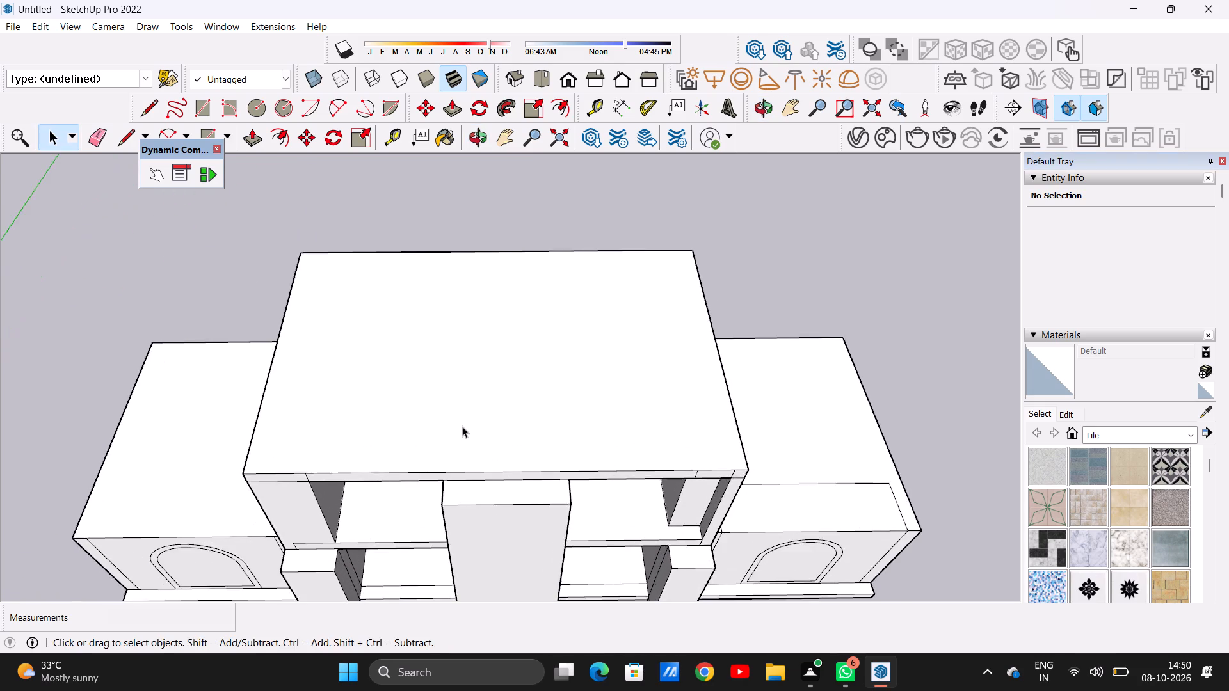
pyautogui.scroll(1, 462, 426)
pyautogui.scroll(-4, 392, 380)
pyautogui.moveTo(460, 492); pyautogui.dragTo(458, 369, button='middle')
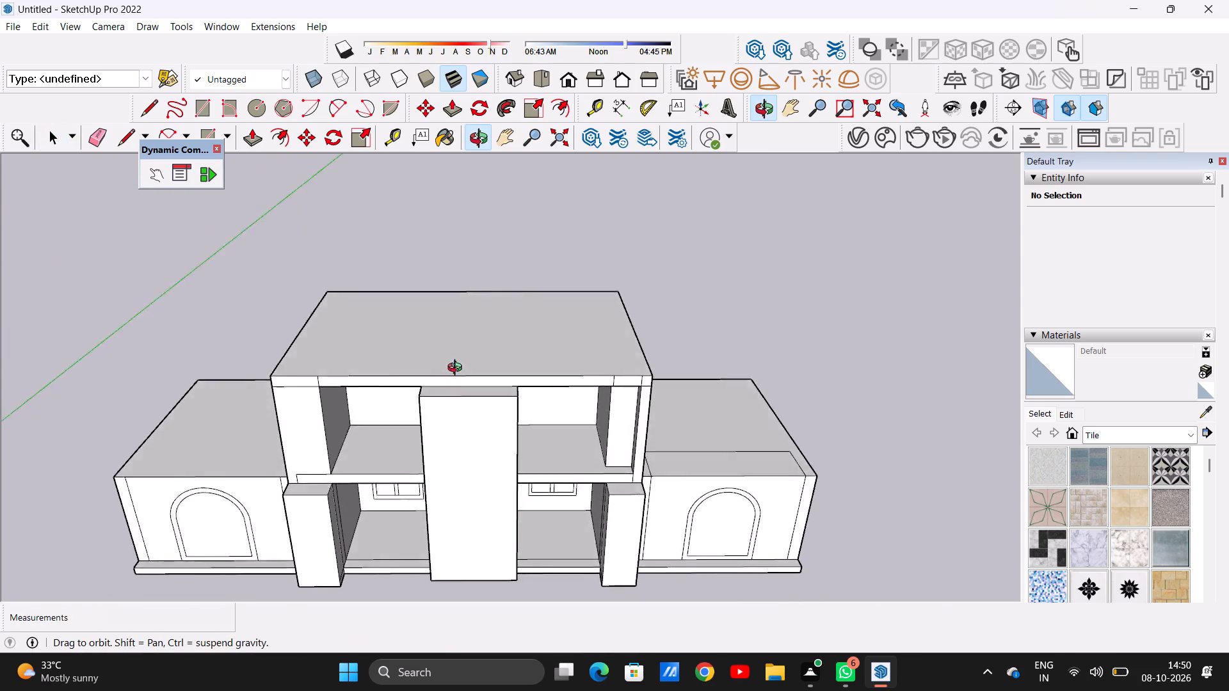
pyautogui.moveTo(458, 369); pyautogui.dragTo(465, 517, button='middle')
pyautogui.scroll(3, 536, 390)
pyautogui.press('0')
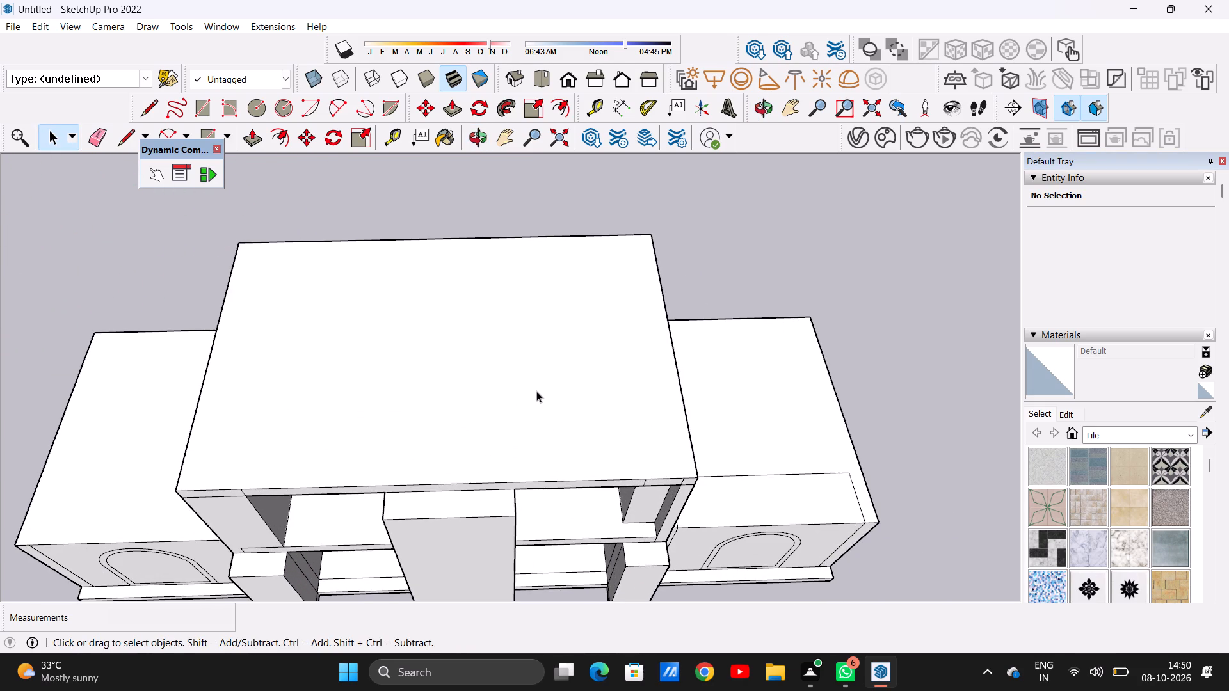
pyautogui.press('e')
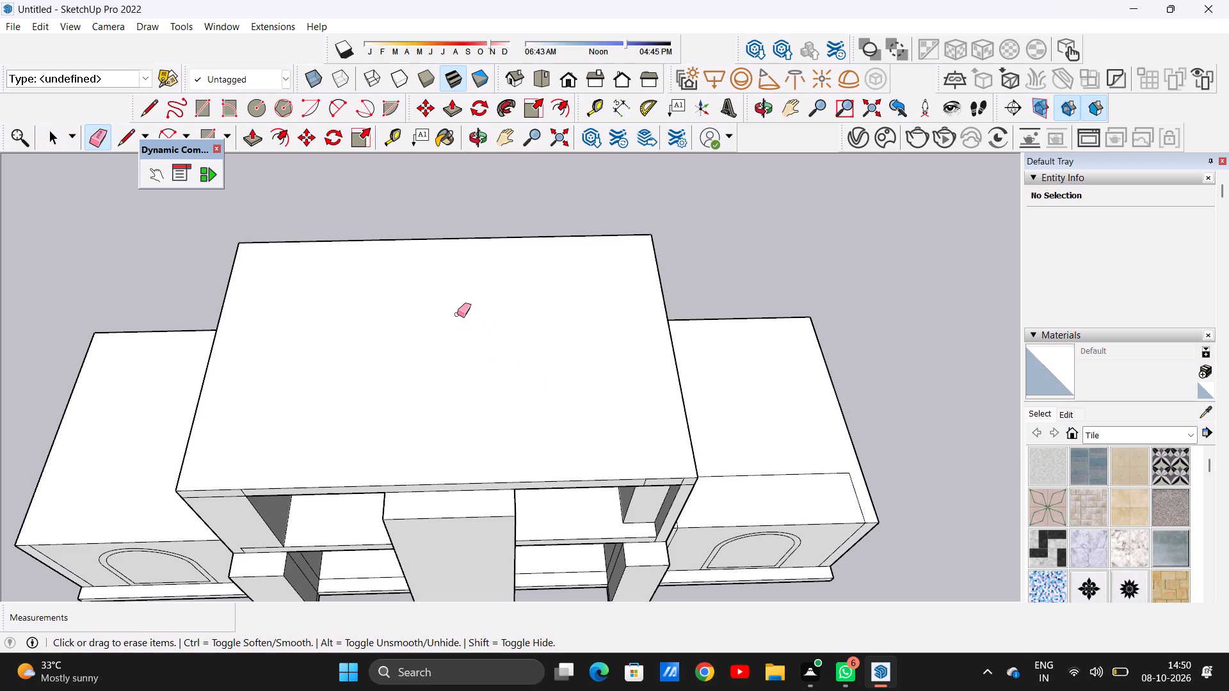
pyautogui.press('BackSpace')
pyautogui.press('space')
# Offset the top slab's upper face outline inward by 9".
pyautogui.write('of')
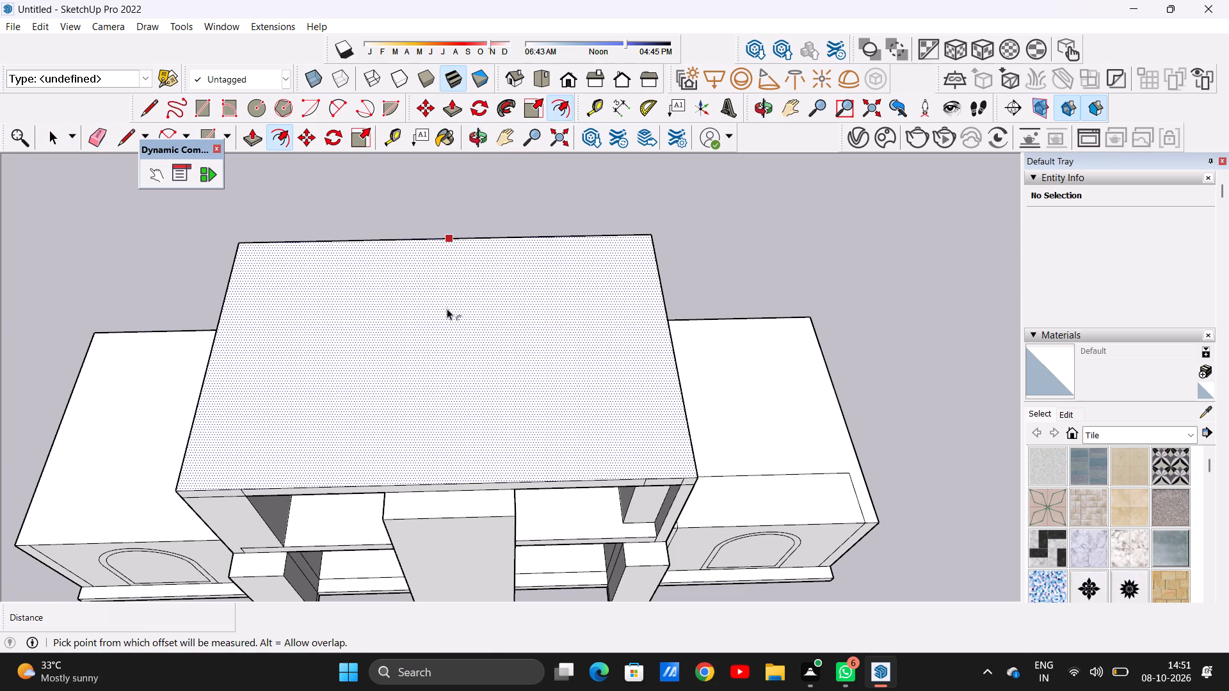
pyautogui.click(388, 253)
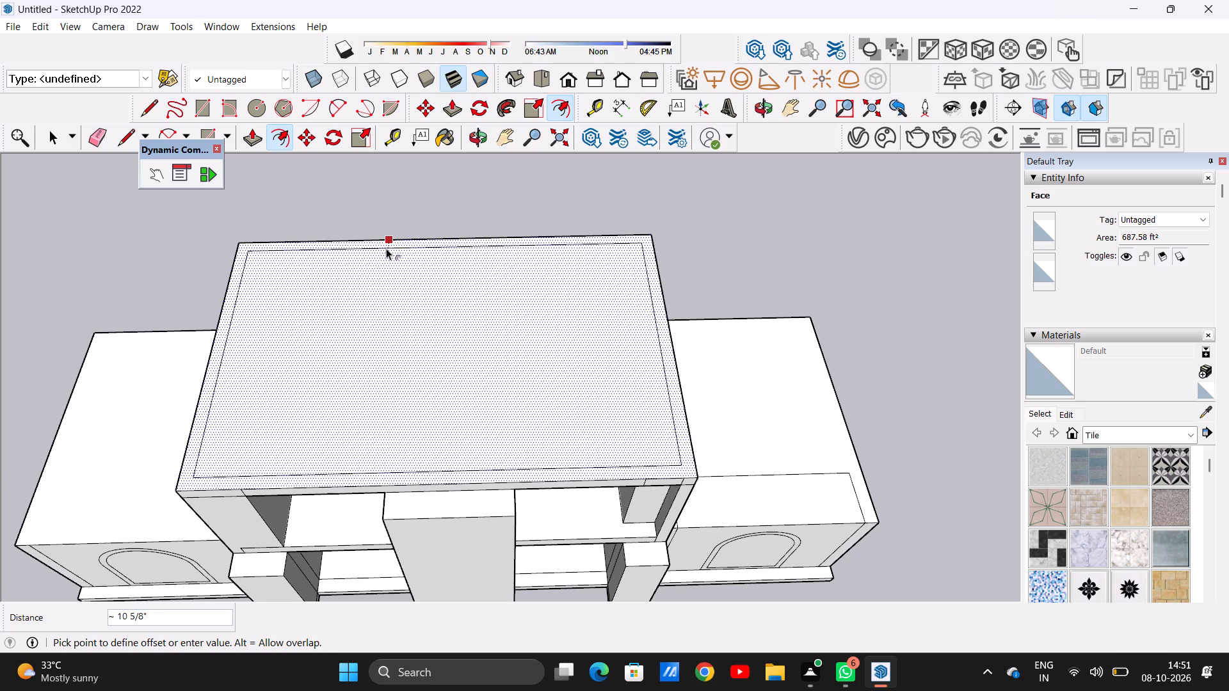
pyautogui.write('9"')
pyautogui.press('Return')
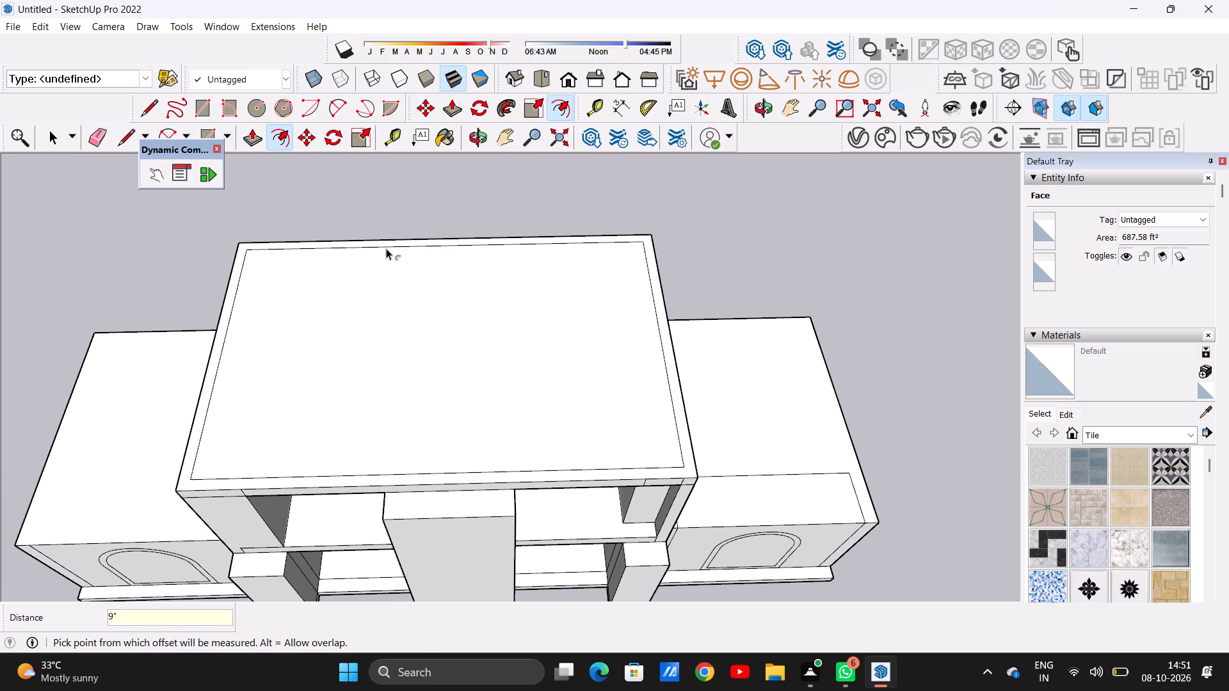
pyautogui.press('space')
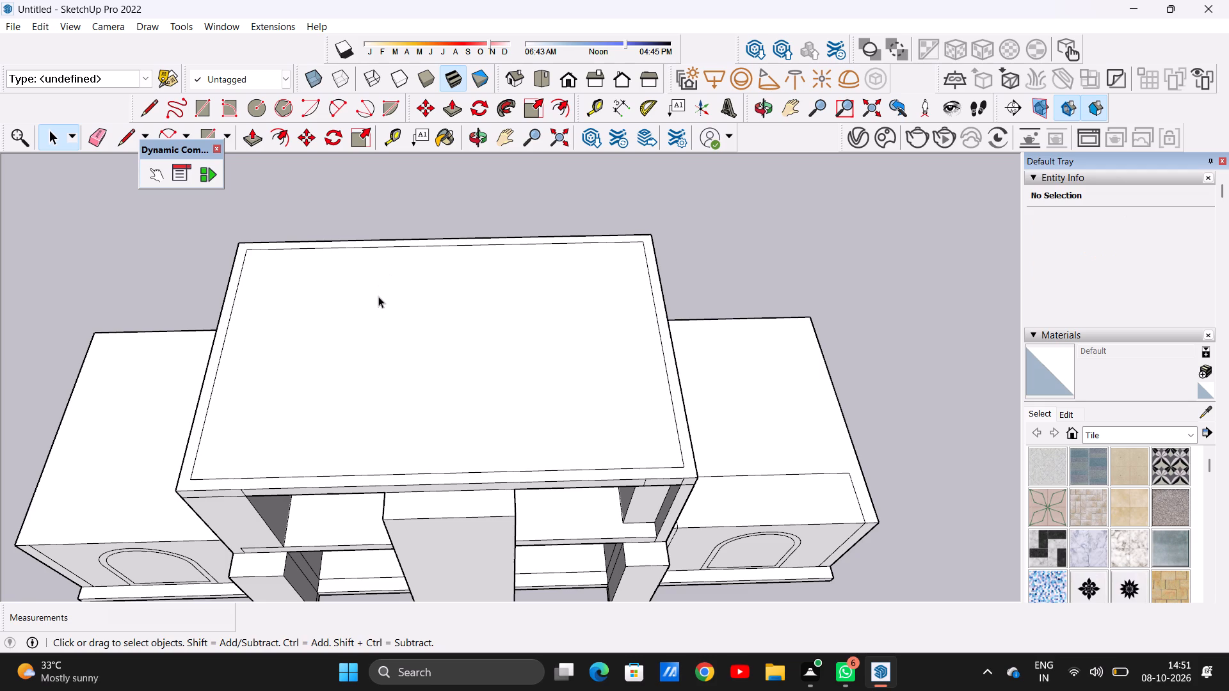
# Draw a line about 30' 11 3/4" long across the slab's inner face, between the offset outline's left and right edges.
pyautogui.scroll(-3, 550, 370)
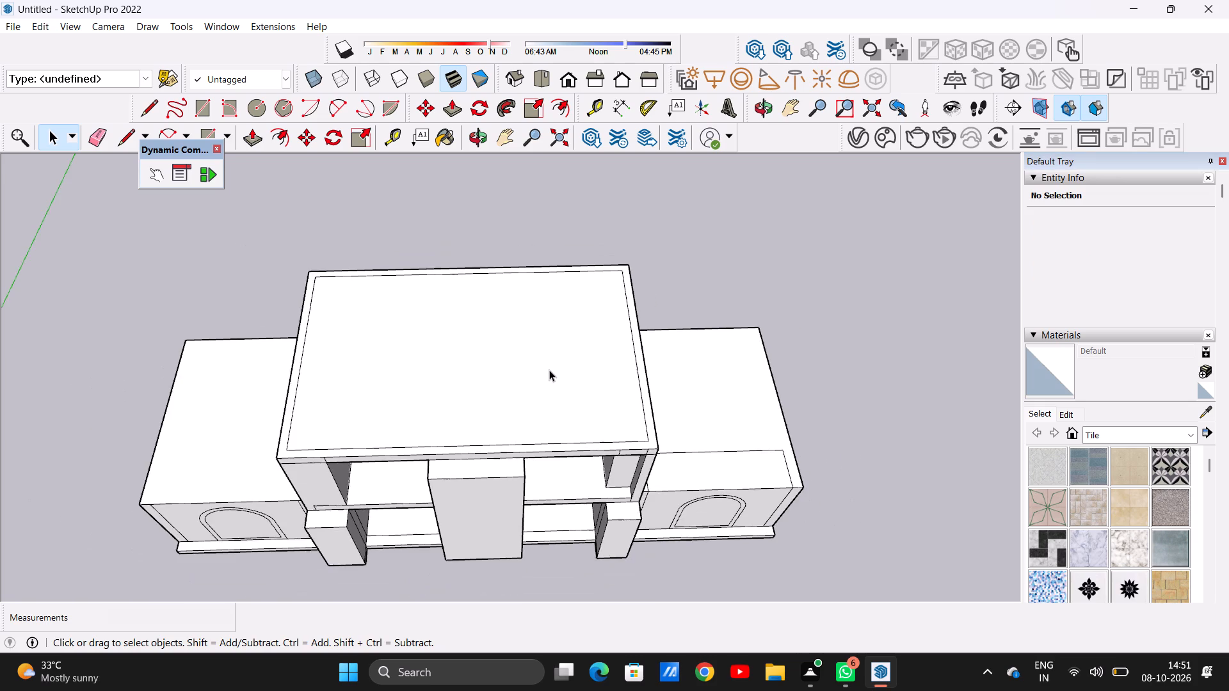
pyautogui.moveTo(551, 444); pyautogui.dragTo(543, 227, button='middle')
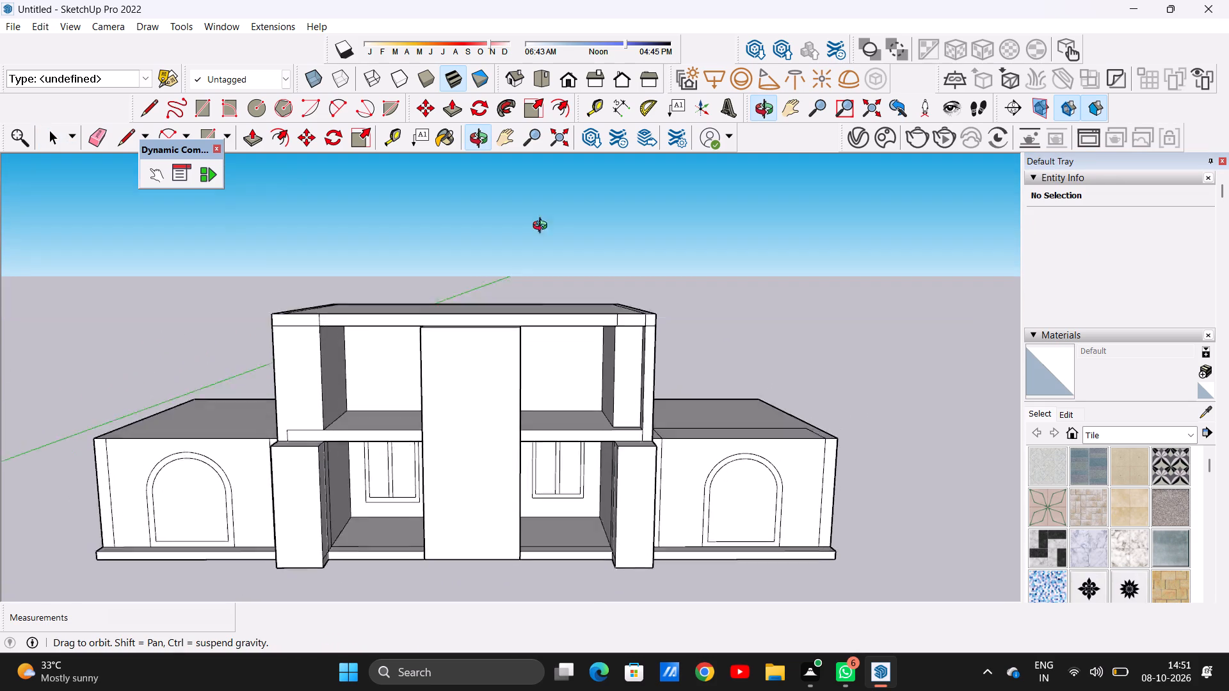
pyautogui.moveTo(543, 227); pyautogui.dragTo(542, 482, button='middle')
pyautogui.press('l')
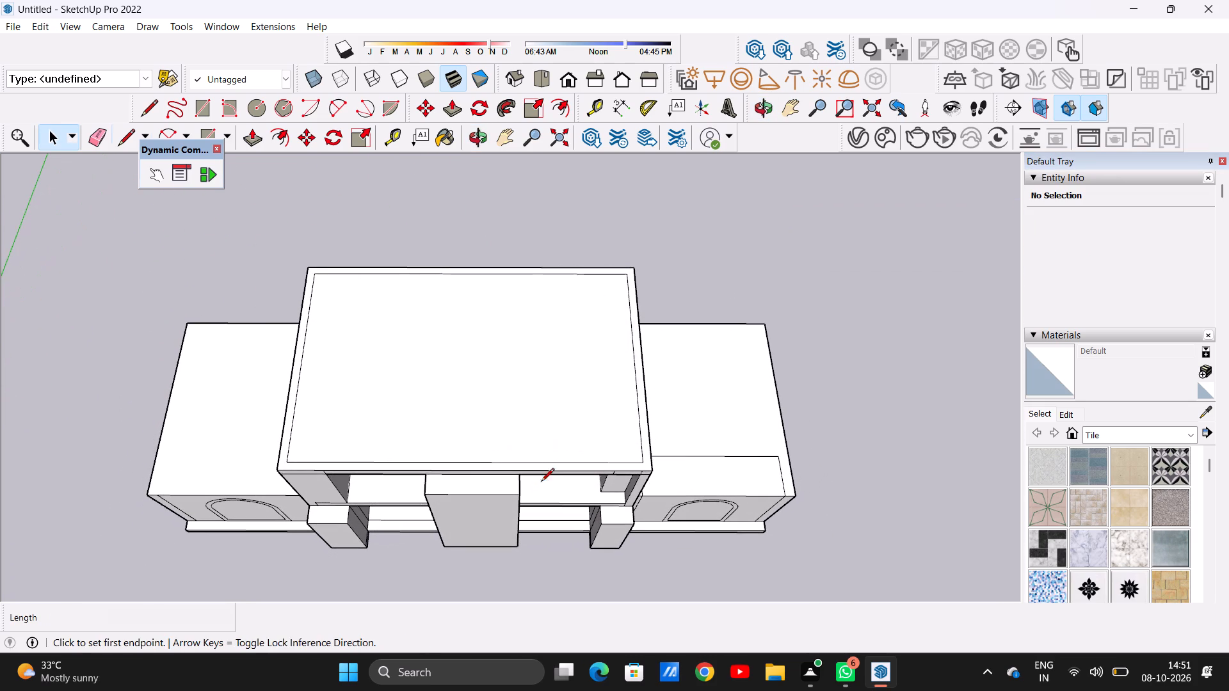
pyautogui.scroll(2, 317, 372)
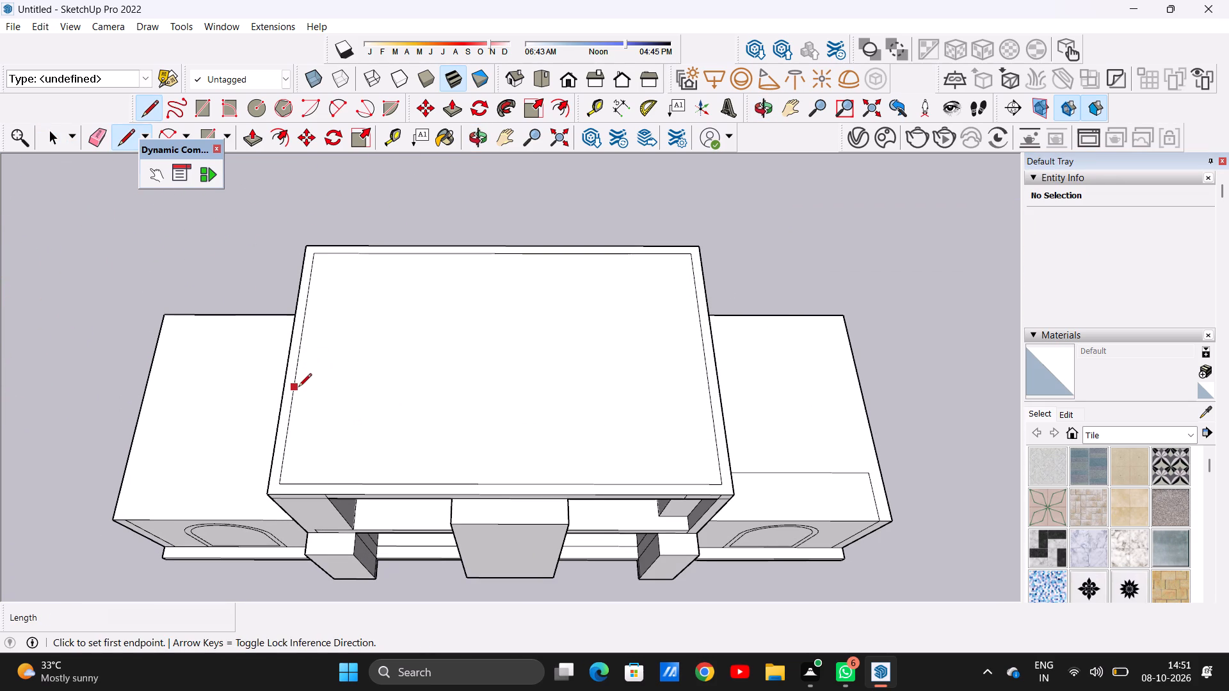
pyautogui.click(298, 380)
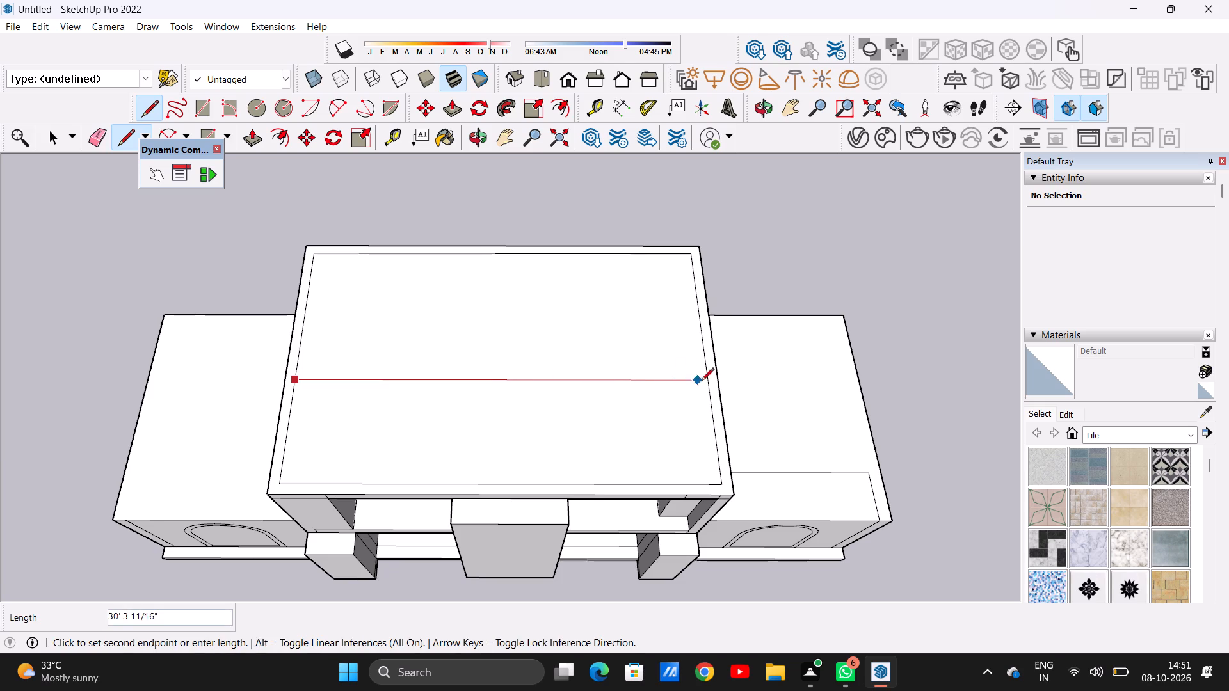
pyautogui.click(707, 382)
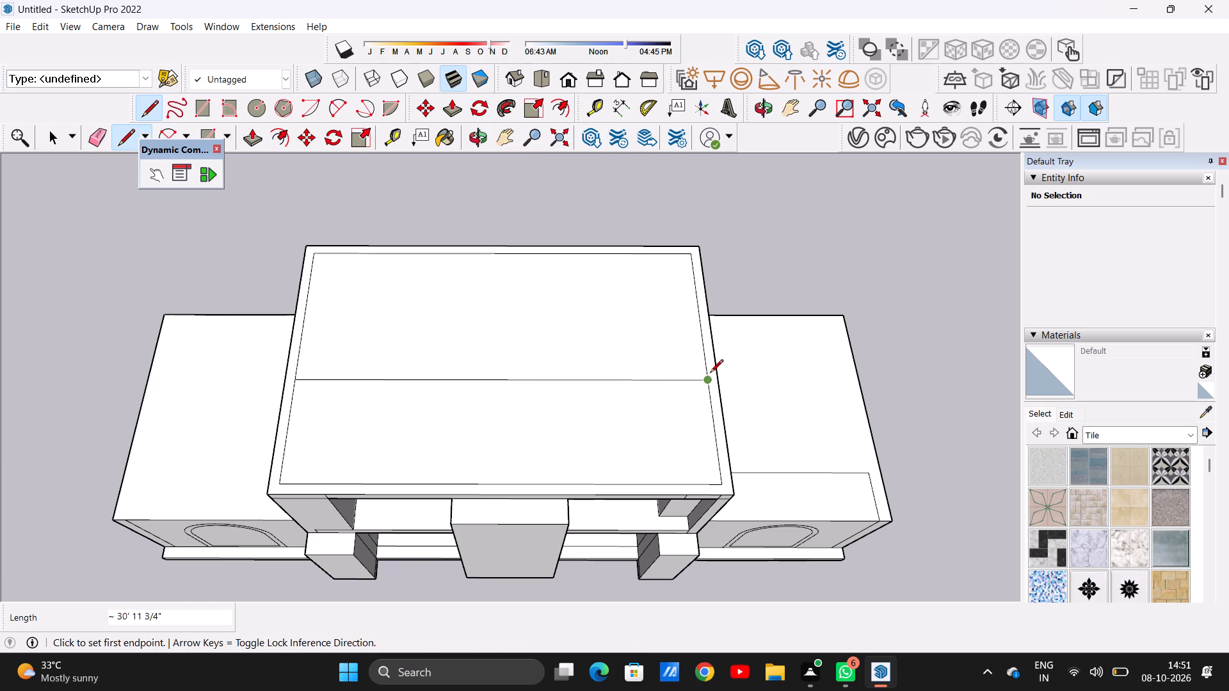
pyautogui.press('space')
# Draw a short line from the offset outline's front-left corner out to the slab's left edge.
pyautogui.scroll(-3, 510, 390)
pyautogui.scroll(8, 279, 505)
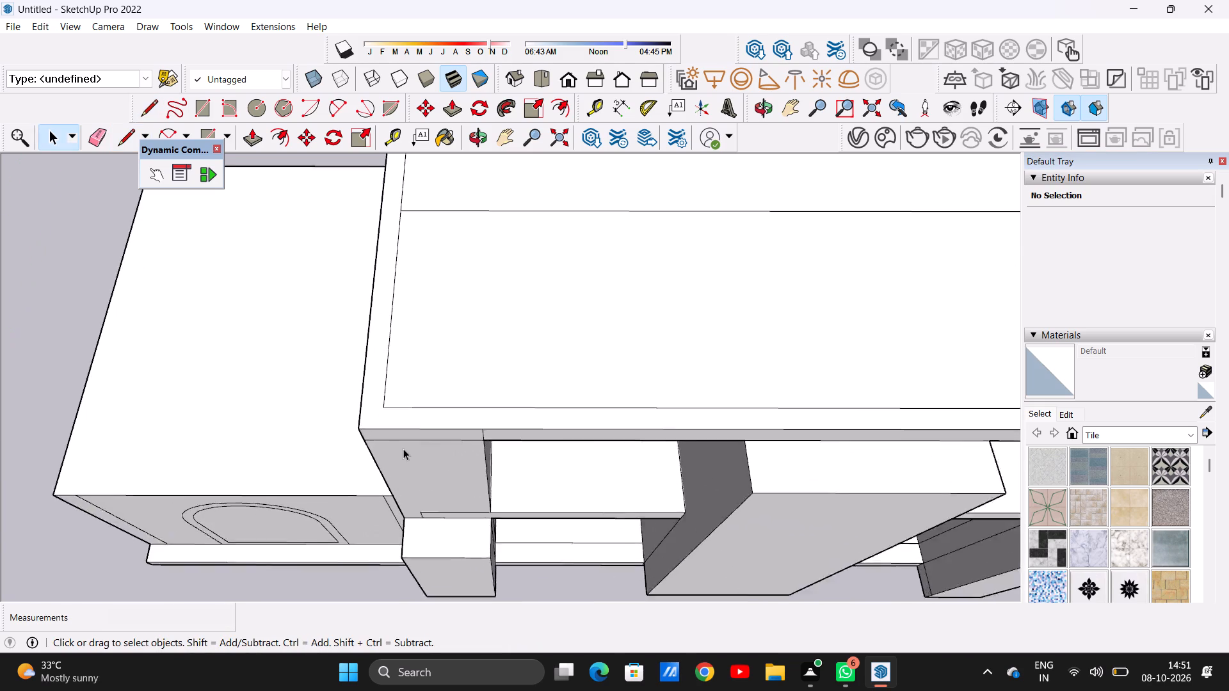
pyautogui.scroll(4, 403, 449)
pyautogui.scroll(-7, 344, 438)
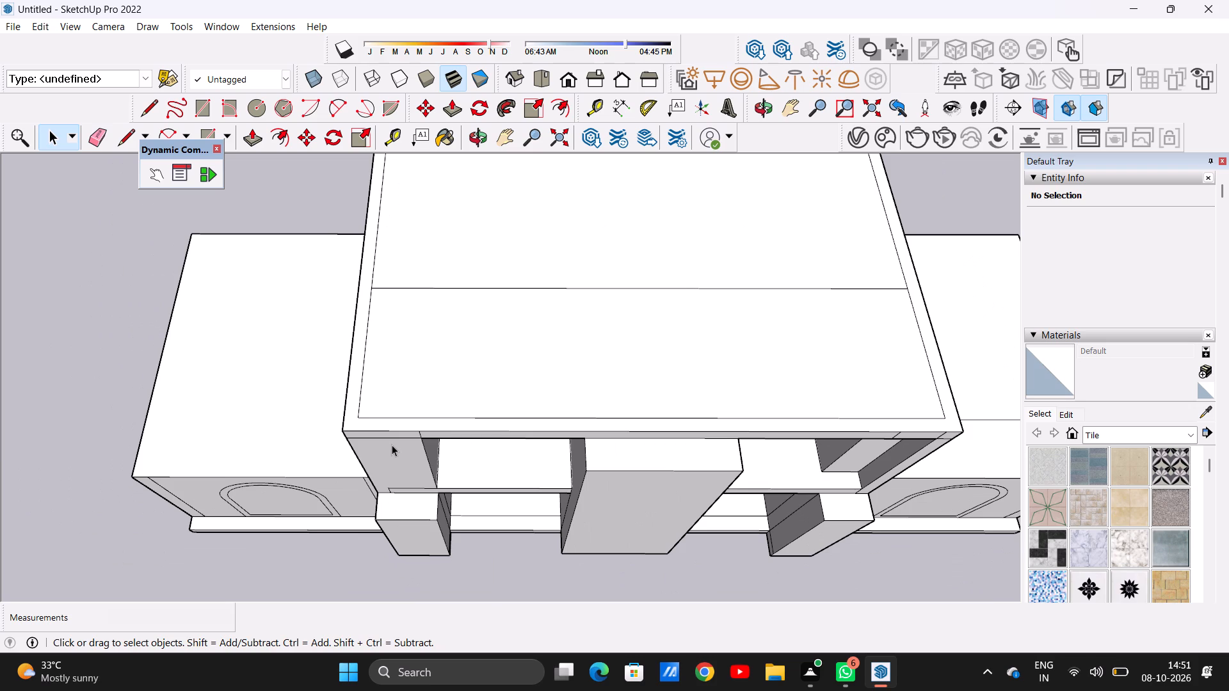
pyautogui.press('l')
pyautogui.scroll(17, 373, 408)
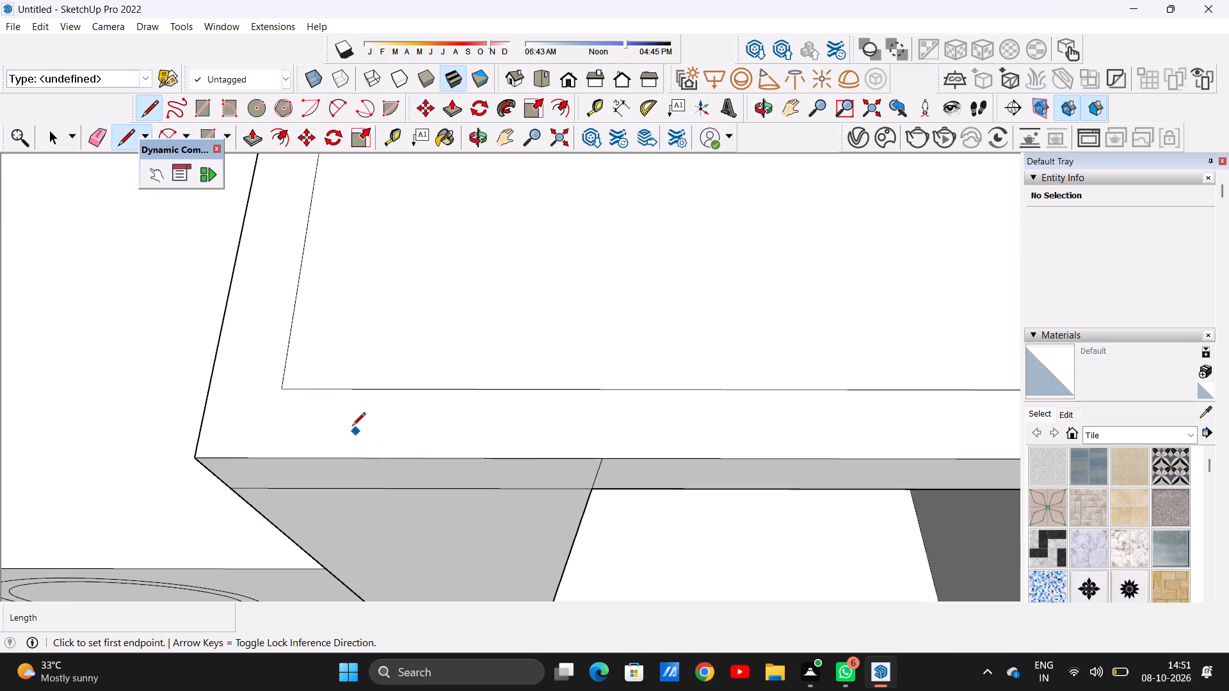
pyautogui.click(283, 384)
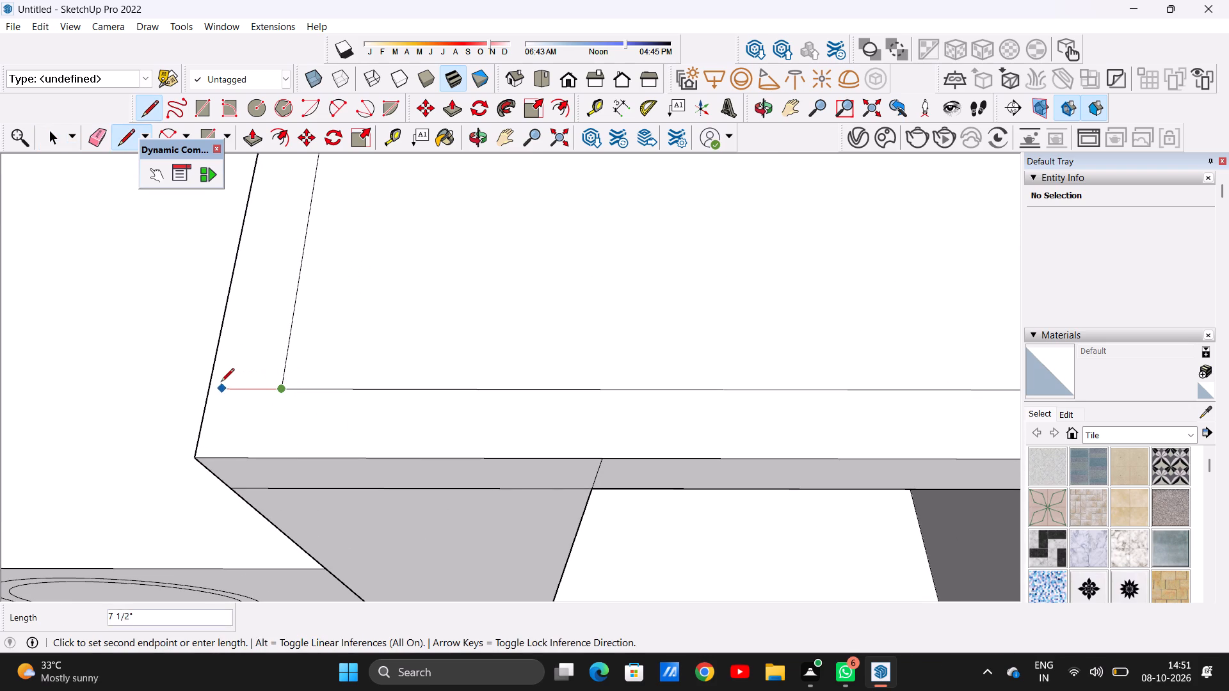
pyautogui.click(209, 383)
# Draw a 9" line from the offset outline's front-right corner out to the slab's right edge.
pyautogui.scroll(-15, 311, 401)
pyautogui.scroll(1, 305, 400)
pyautogui.scroll(-5, 305, 401)
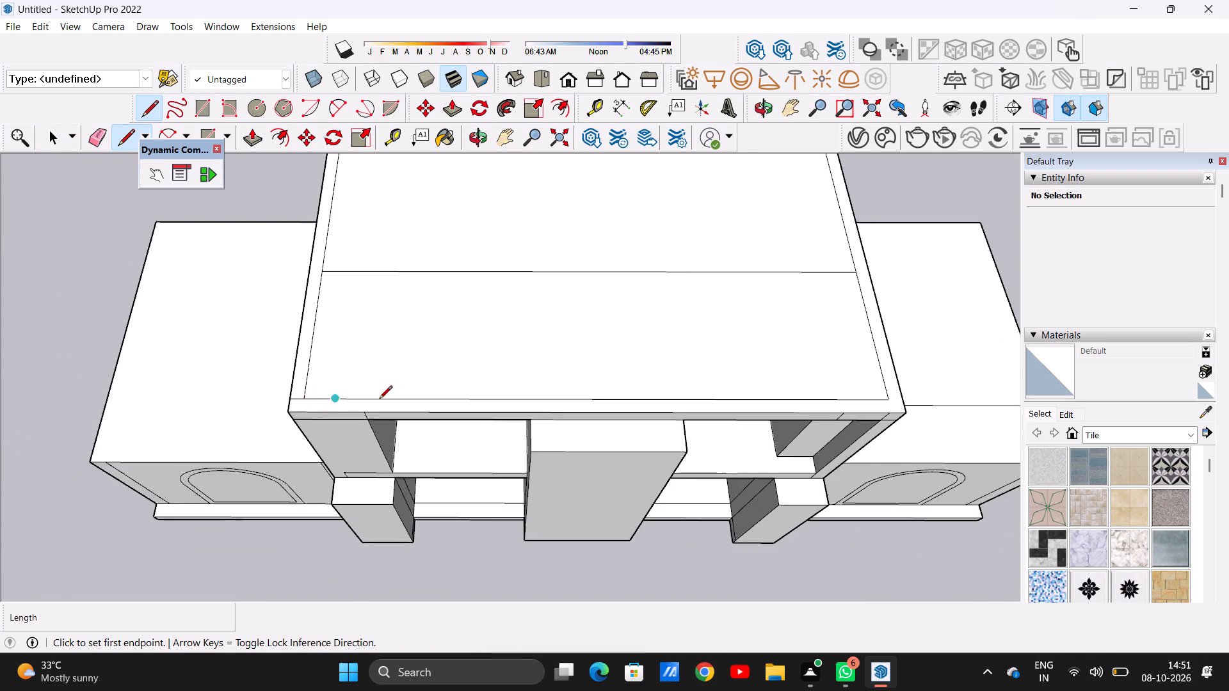
pyautogui.scroll(-4, 415, 398)
pyautogui.scroll(1, 778, 413)
pyautogui.scroll(-1, 743, 417)
pyautogui.scroll(20, 743, 417)
pyautogui.scroll(1, 743, 417)
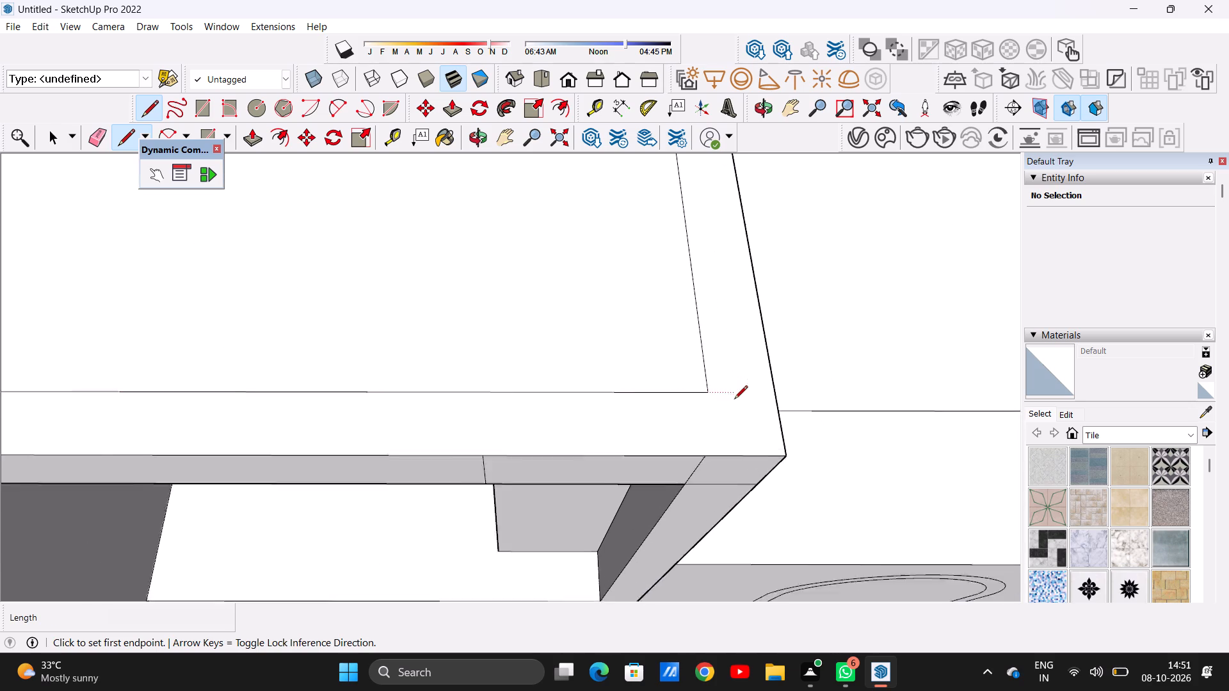
pyautogui.scroll(1, 734, 400)
pyautogui.click(703, 392)
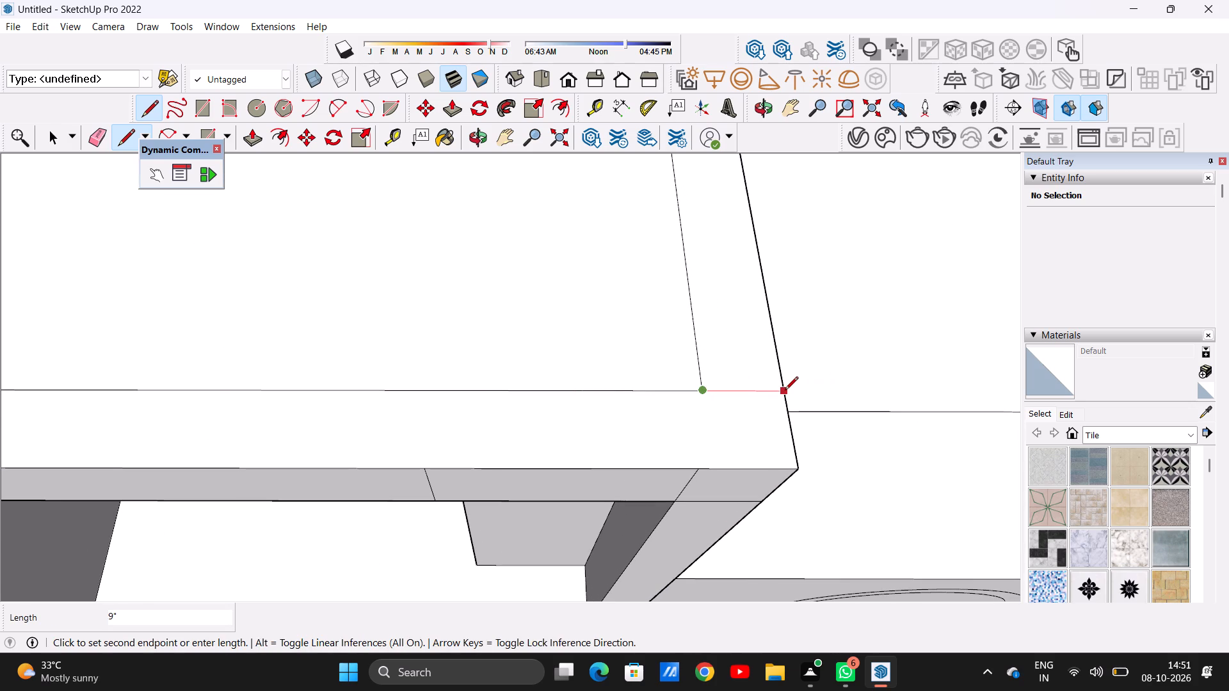
pyautogui.click(785, 392)
pyautogui.press('space')
# Push/Pull the U-shaped border along the slab's back and sides upward 10' to form the storey's walls.
pyautogui.scroll(-15, 670, 496)
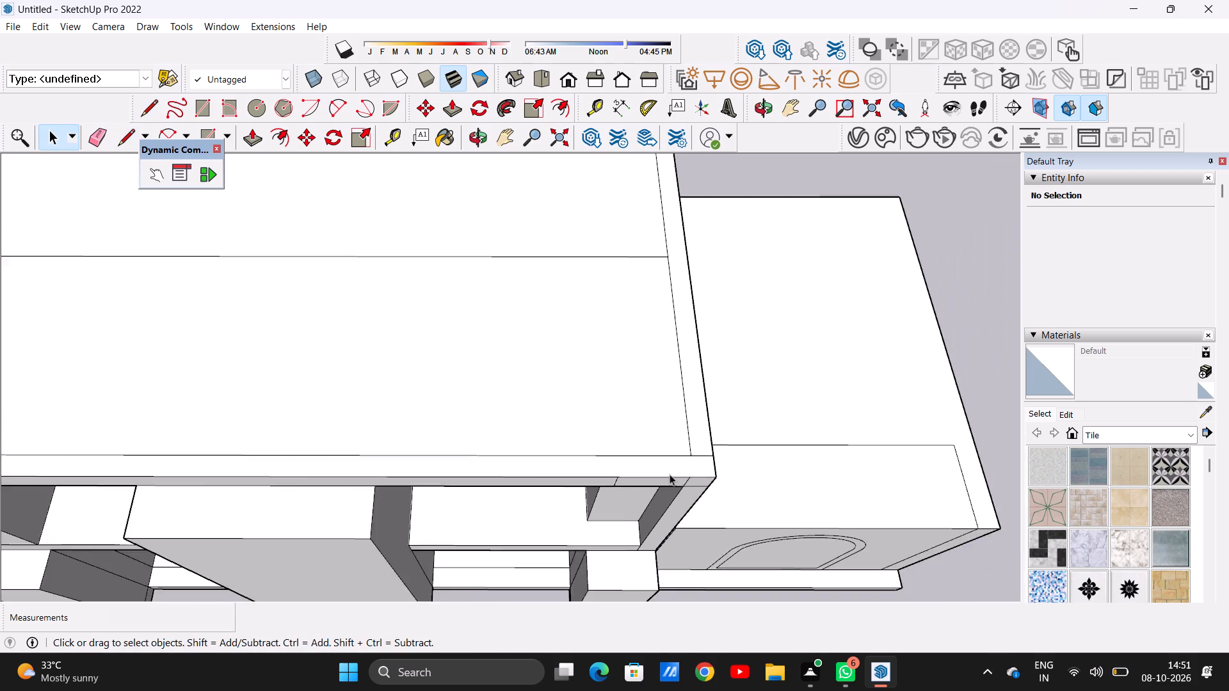
pyautogui.scroll(-3, 670, 474)
pyautogui.moveTo(693, 481); pyautogui.dragTo(673, 378, button='middle')
pyautogui.scroll(-9, 680, 466)
pyautogui.scroll(1, 690, 361)
pyautogui.scroll(-1, 686, 363)
pyautogui.scroll(5, 685, 363)
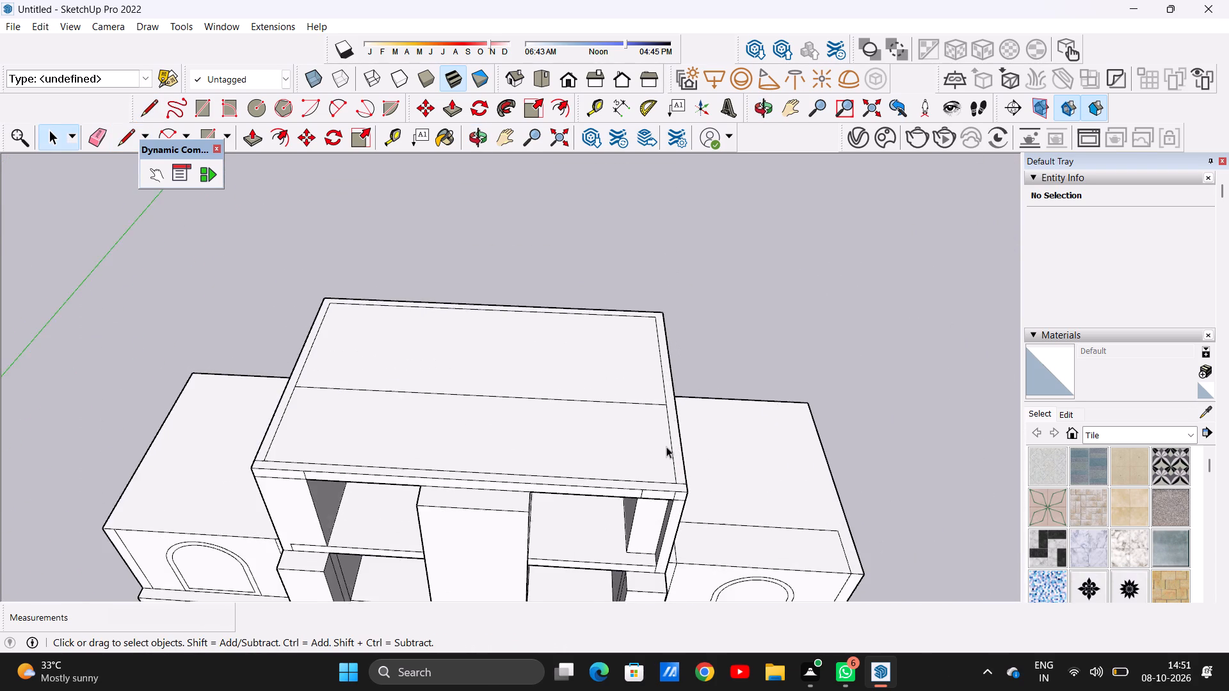
pyautogui.scroll(3, 664, 447)
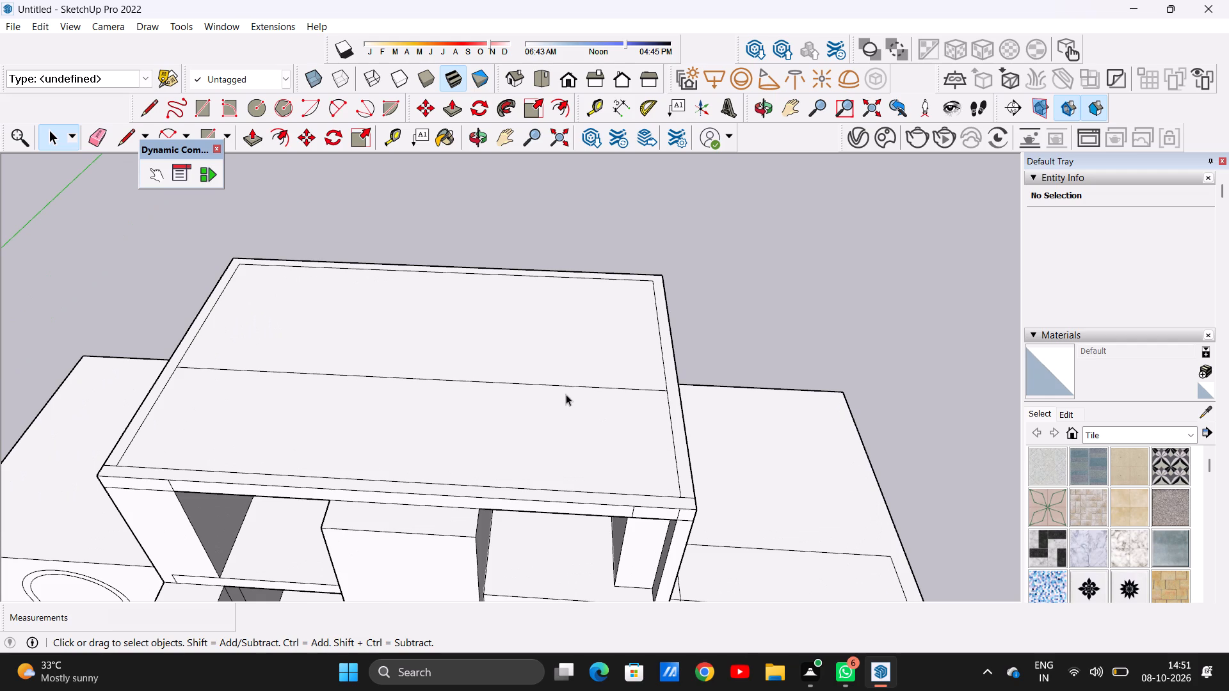
pyautogui.press('p')
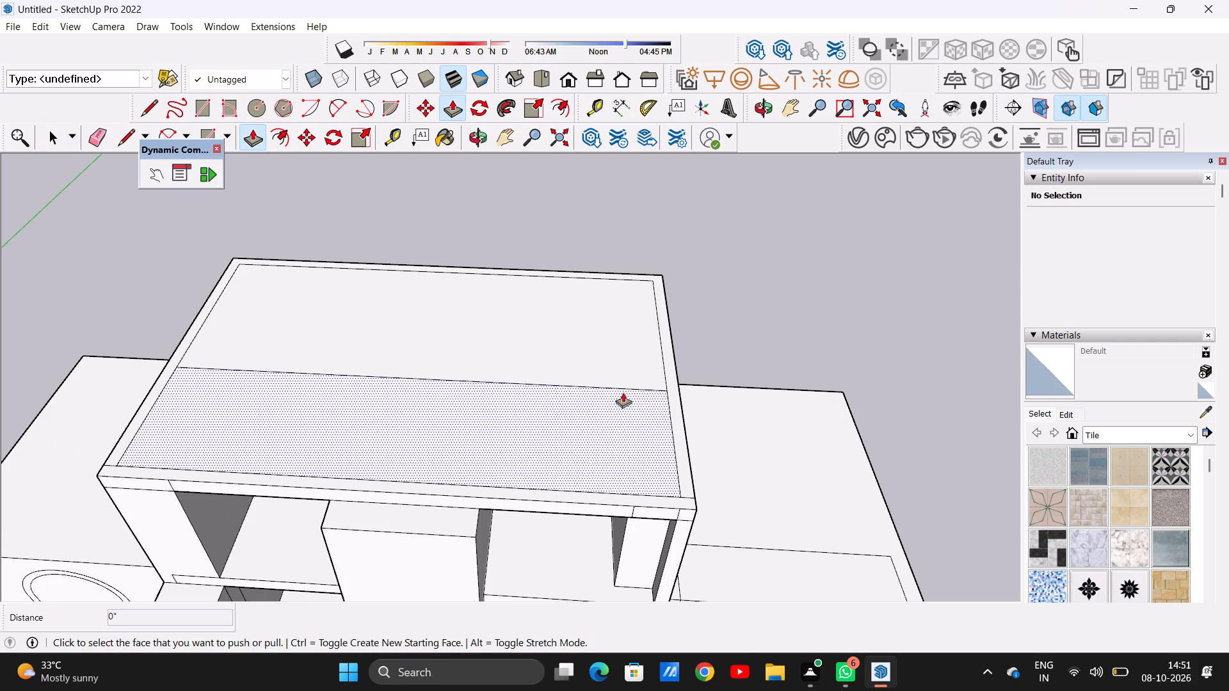
pyautogui.click(684, 440)
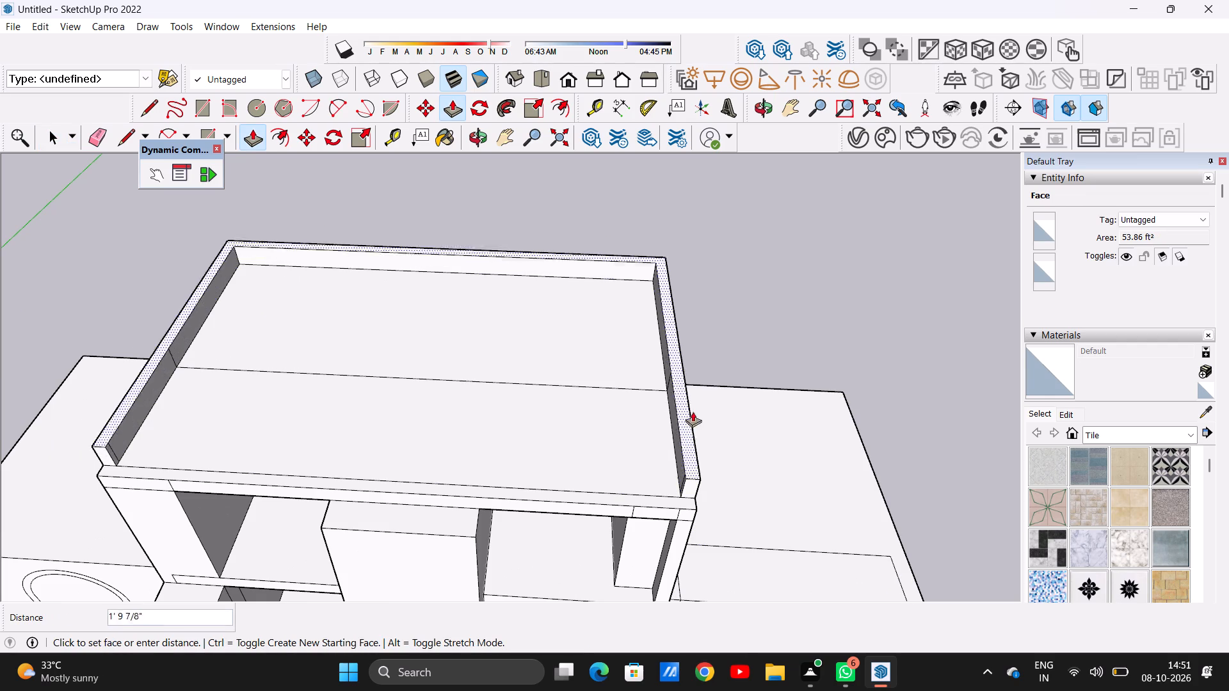
pyautogui.write("10'")
pyautogui.press('Return')
pyautogui.press('space')
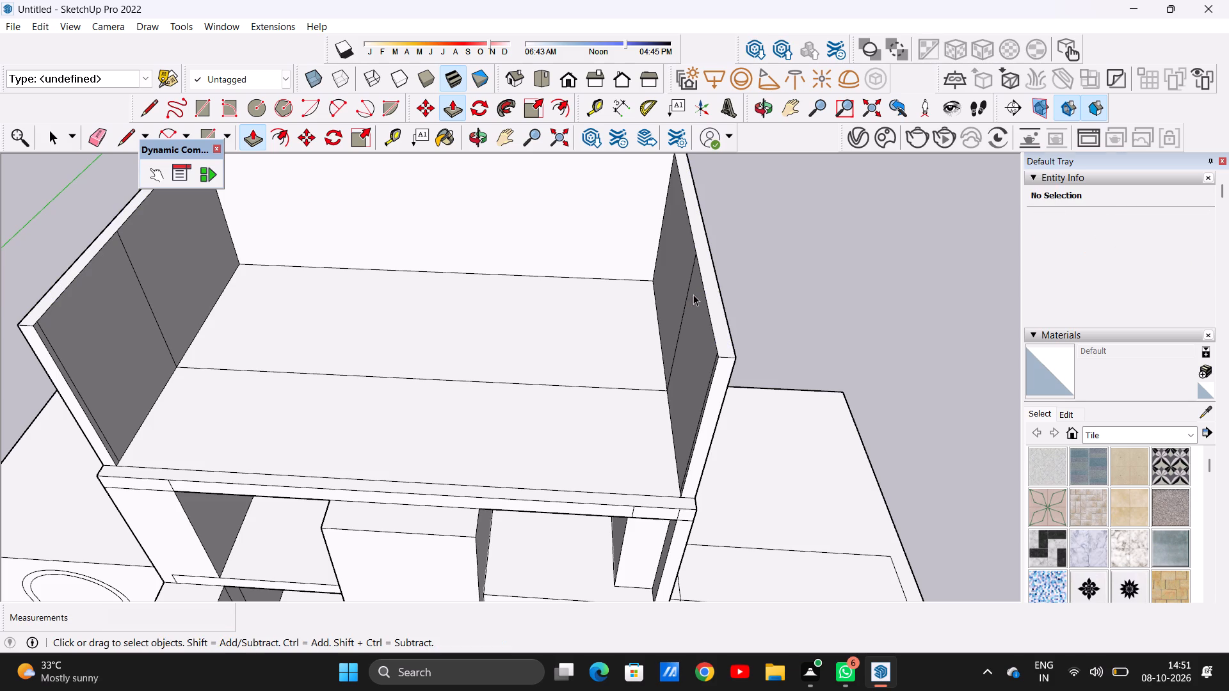
# Examine the raised storey walls from the front, above and the side.
pyautogui.scroll(-7, 577, 493)
pyautogui.moveTo(569, 516); pyautogui.dragTo(580, 274, button='middle')
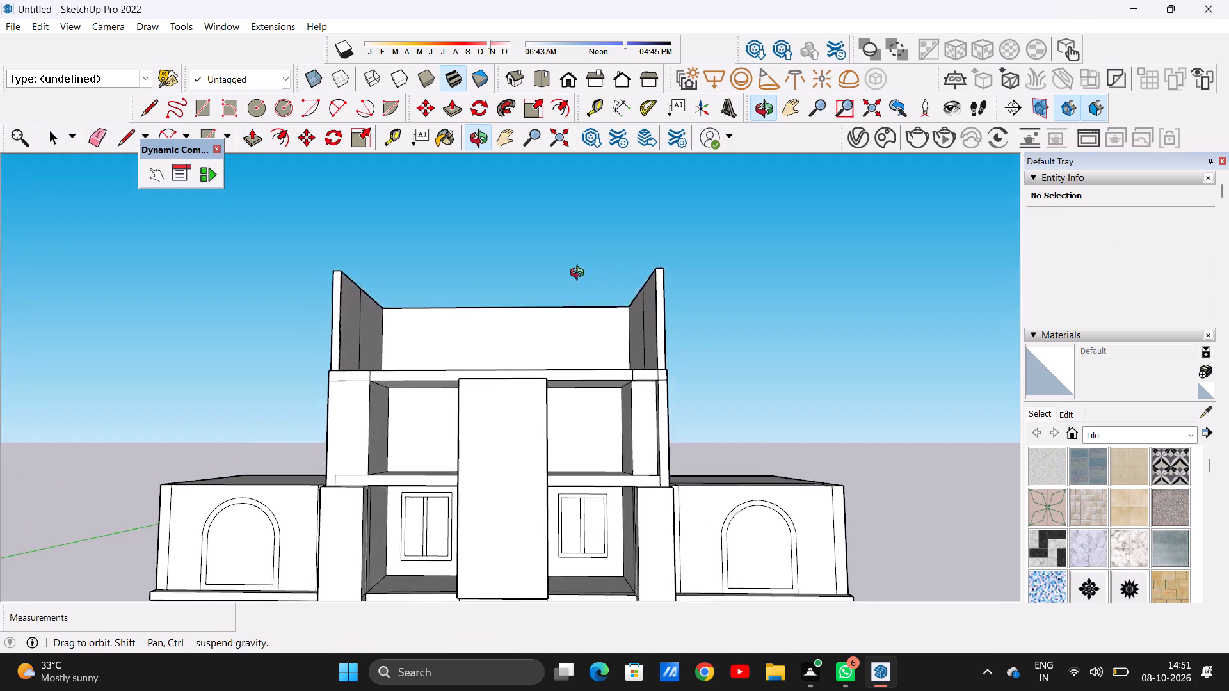
pyautogui.moveTo(580, 274); pyautogui.dragTo(558, 541, button='middle')
pyautogui.scroll(4, 527, 541)
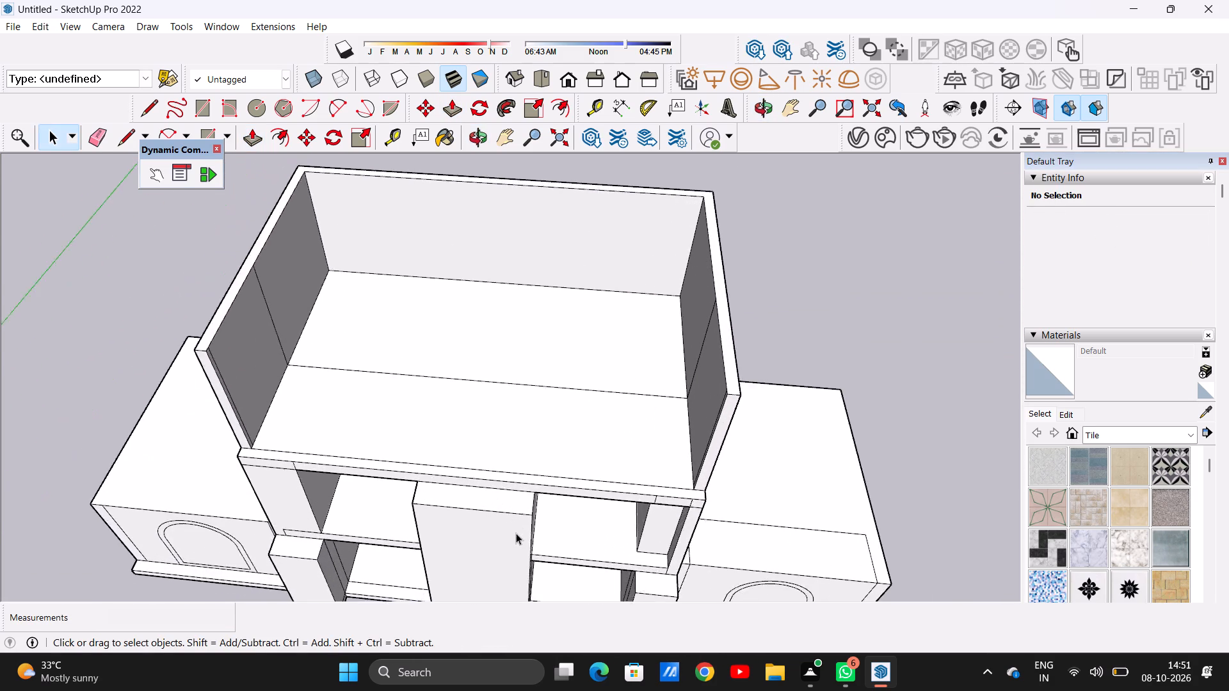
pyautogui.scroll(2, 516, 533)
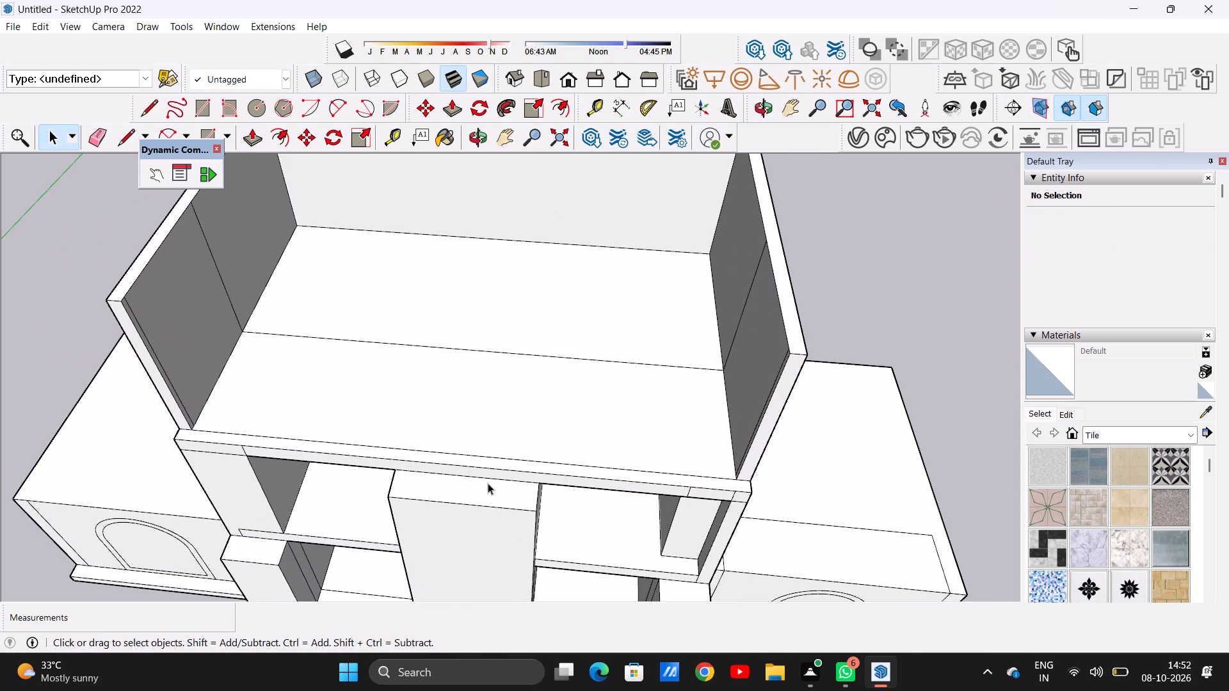
pyautogui.scroll(-3, 486, 433)
pyautogui.moveTo(367, 523); pyautogui.dragTo(609, 475, button='middle')
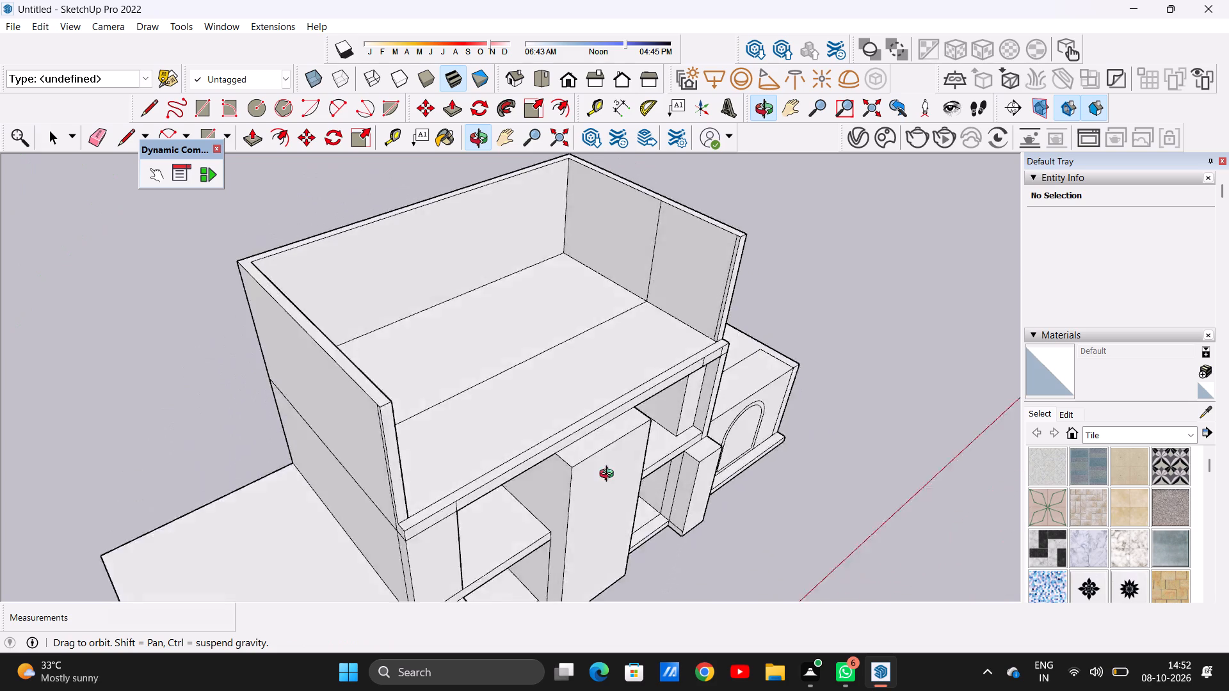
pyautogui.moveTo(609, 475); pyautogui.dragTo(404, 500, button='middle')
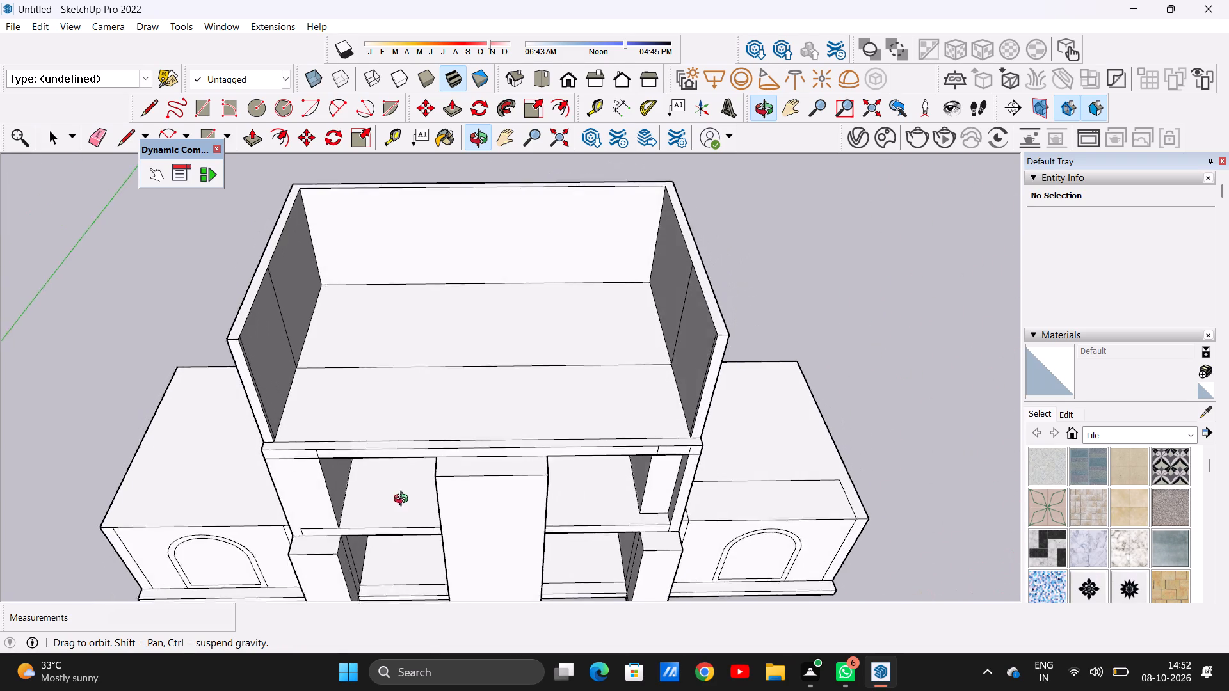
pyautogui.moveTo(404, 500); pyautogui.dragTo(394, 521, button='middle')
# Push/Pull the centre wall's top face up 1' to the slab's level and about 11' 5" further.
pyautogui.scroll(5, 502, 479)
pyautogui.press('p')
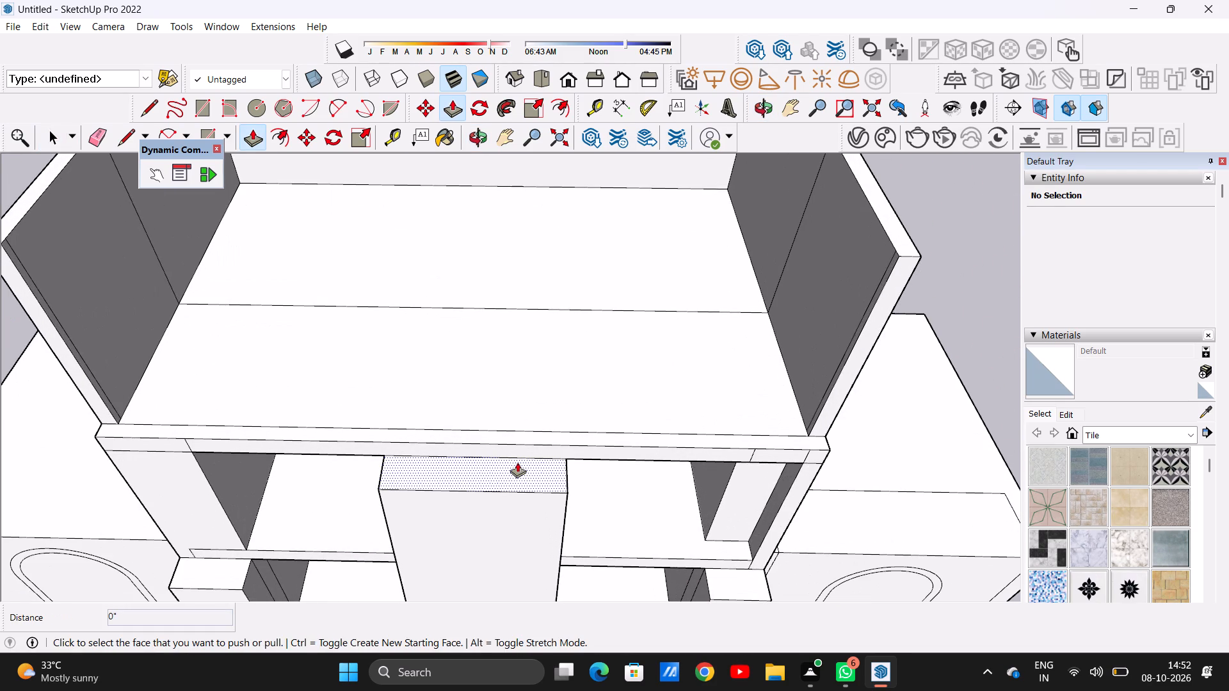
pyautogui.click(518, 468)
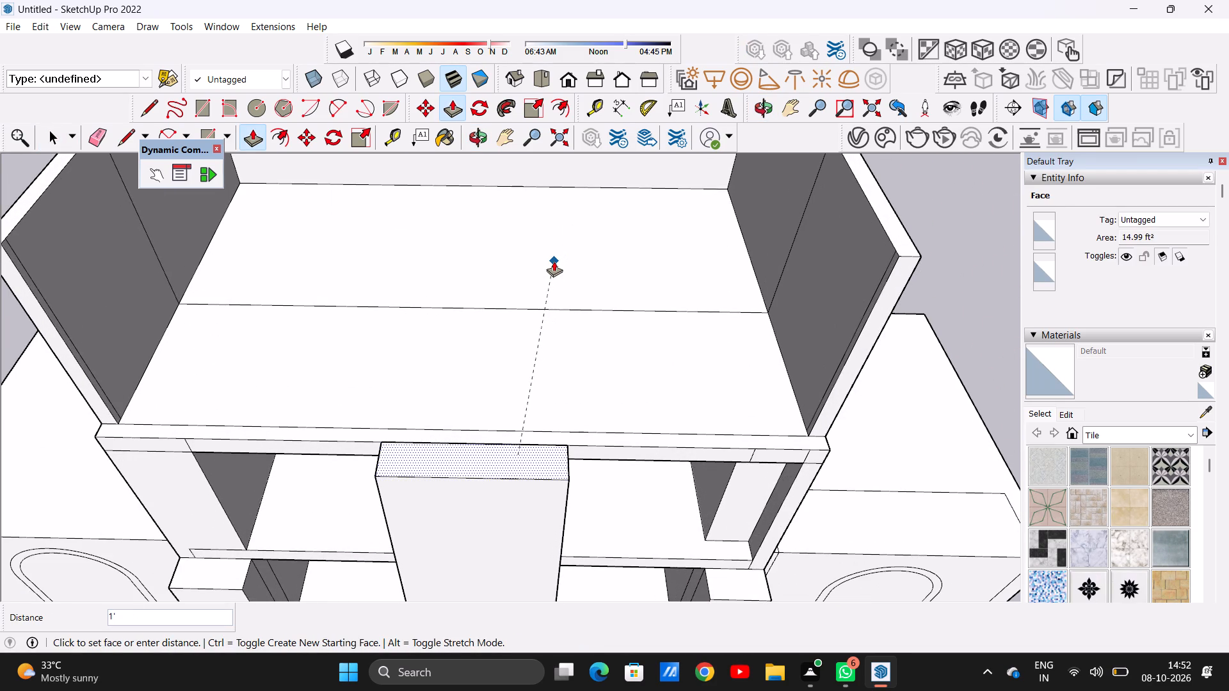
pyautogui.click(554, 261)
pyautogui.click(544, 462)
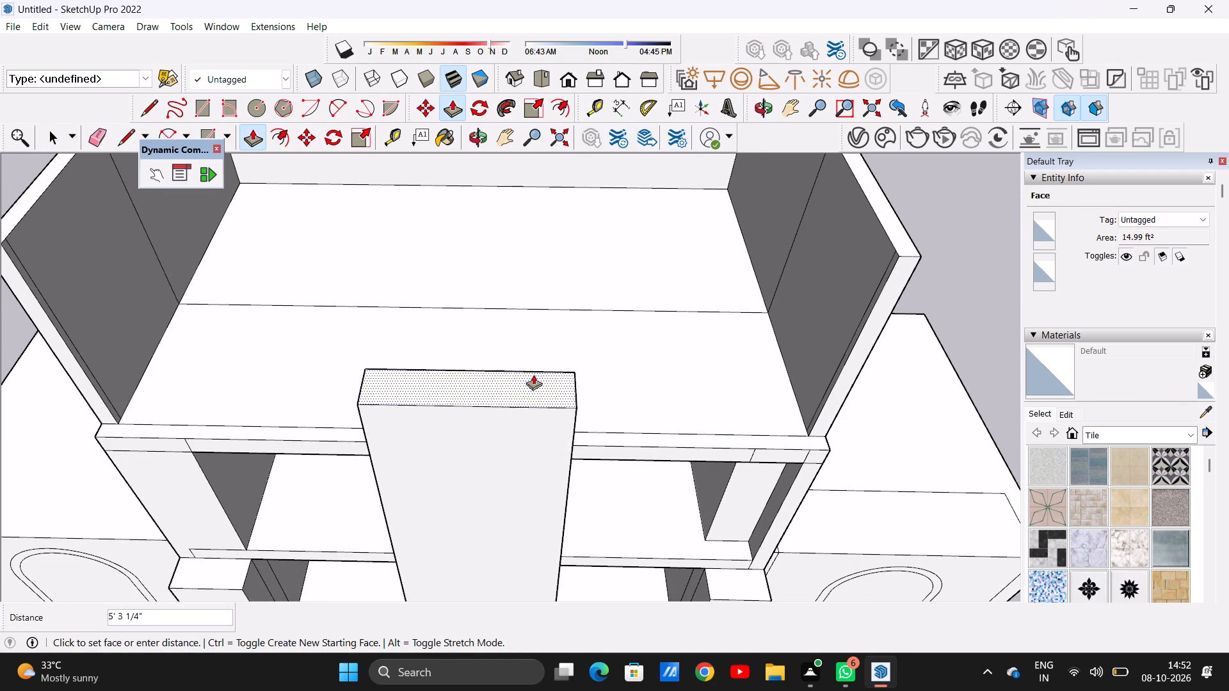
pyautogui.scroll(-10, 538, 337)
pyautogui.click(539, 308)
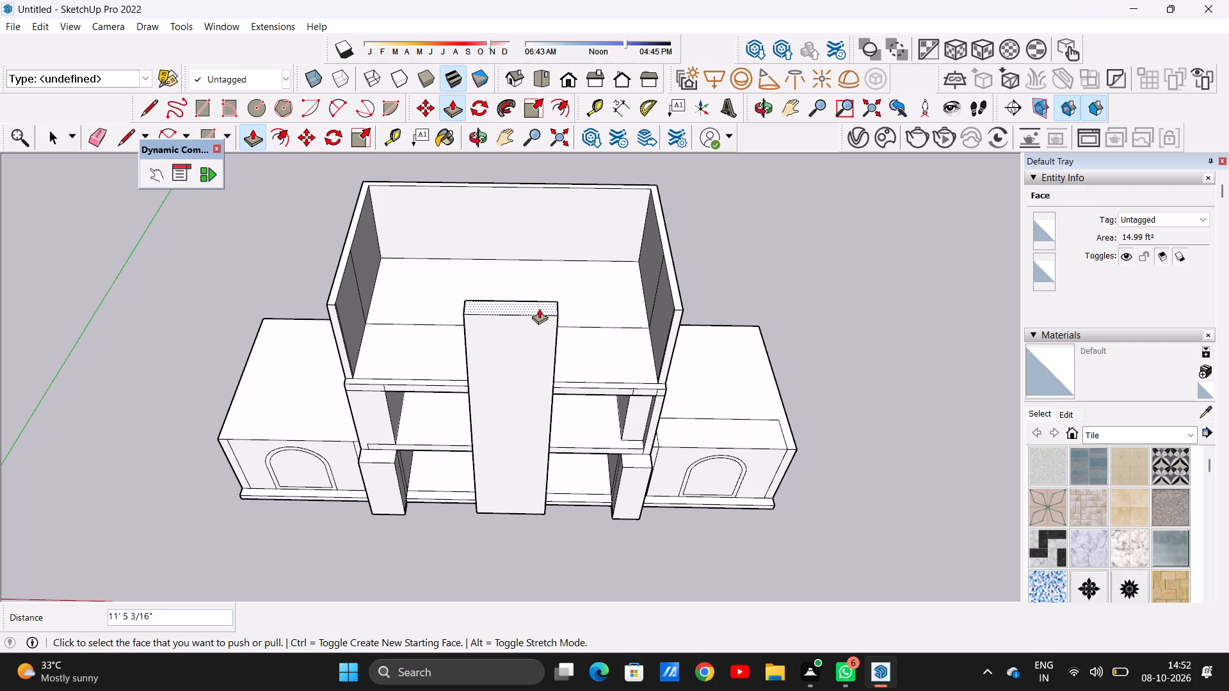
pyautogui.press('space')
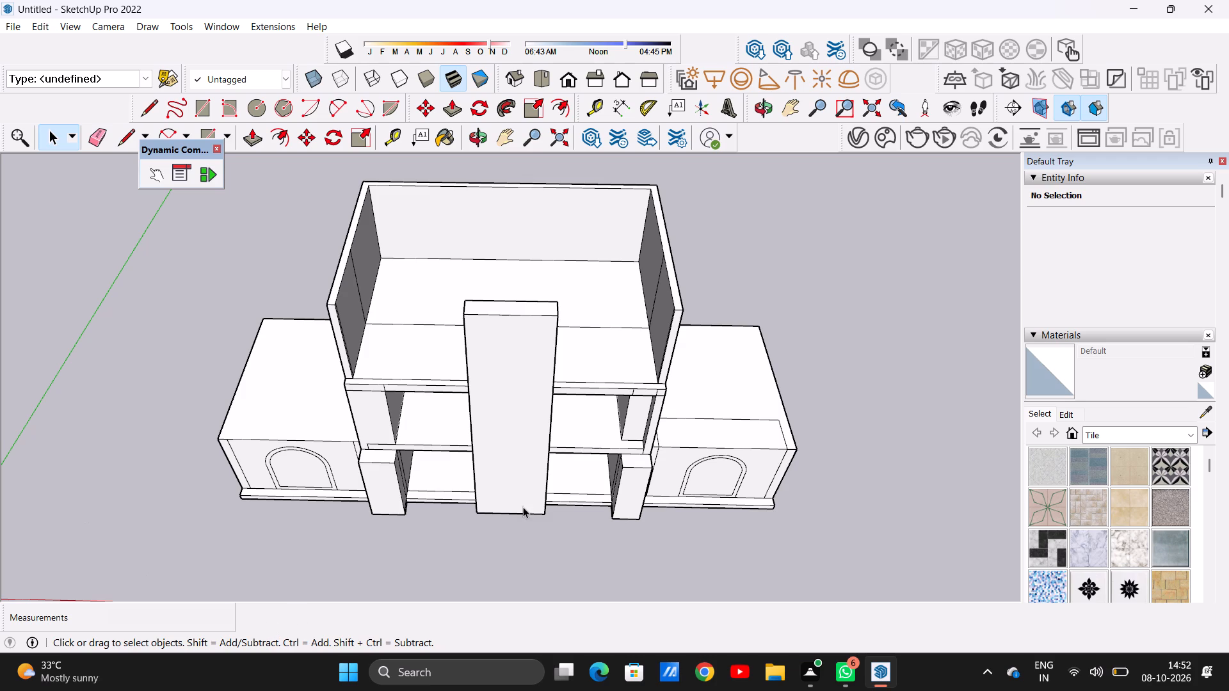
# Examine the extended centre wall and the new storey's walls from above and both sides.
pyautogui.scroll(19, 515, 431)
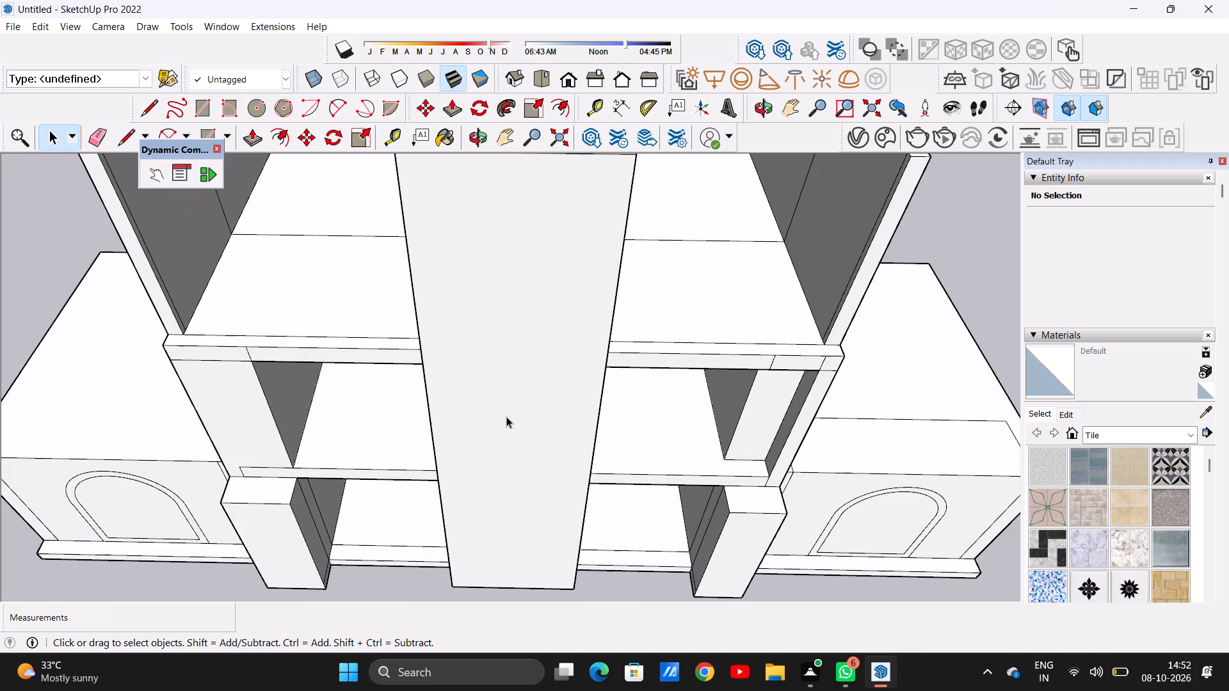
pyautogui.moveTo(516, 419); pyautogui.dragTo(523, 501, button='middle')
pyautogui.scroll(-7, 449, 377)
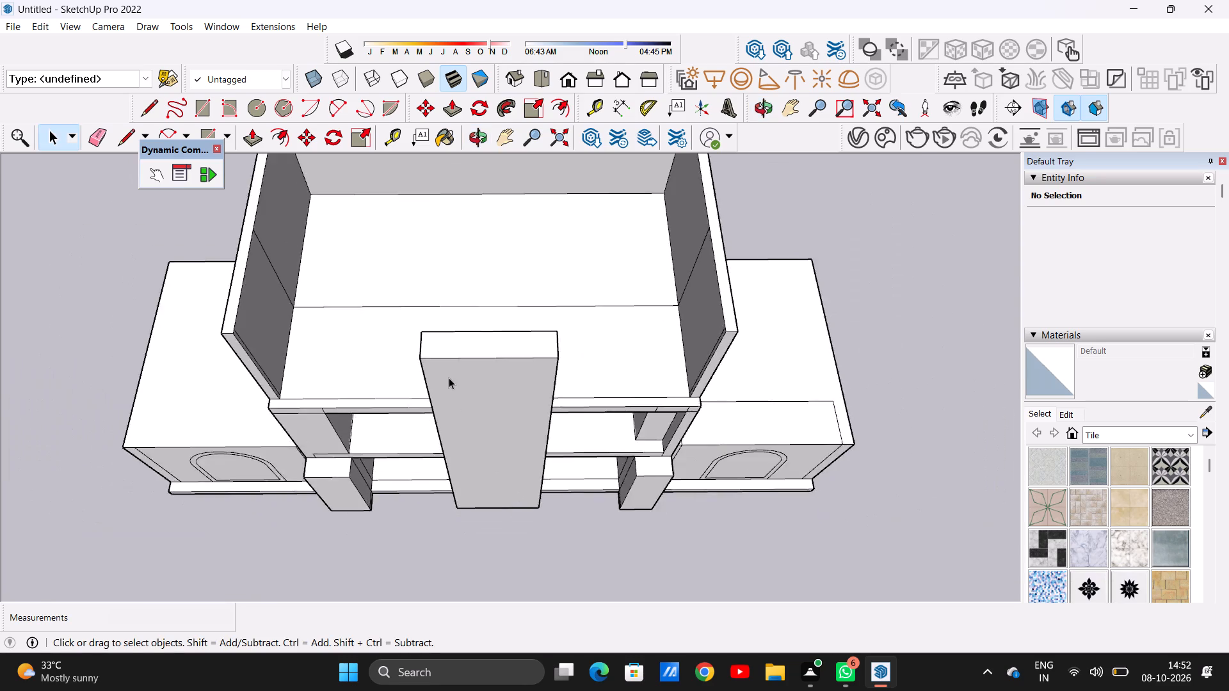
pyautogui.scroll(-4, 449, 377)
pyautogui.moveTo(491, 367); pyautogui.dragTo(427, 240, button='middle')
pyautogui.scroll(7, 566, 220)
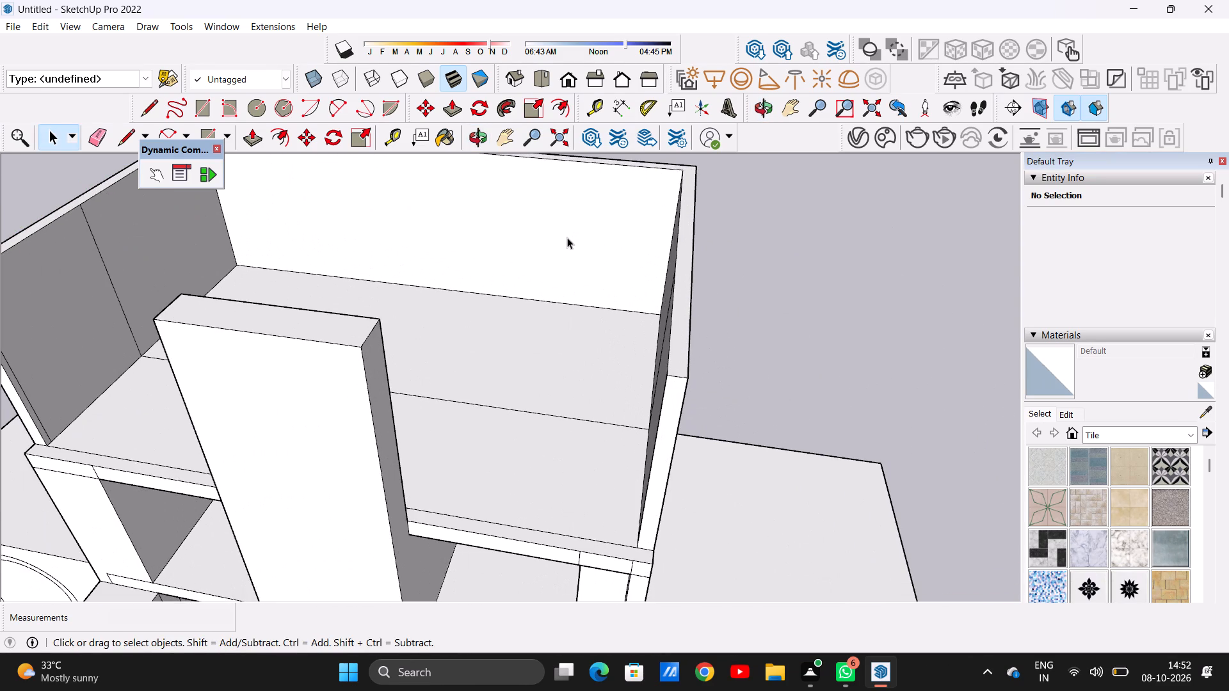
pyautogui.press('p')
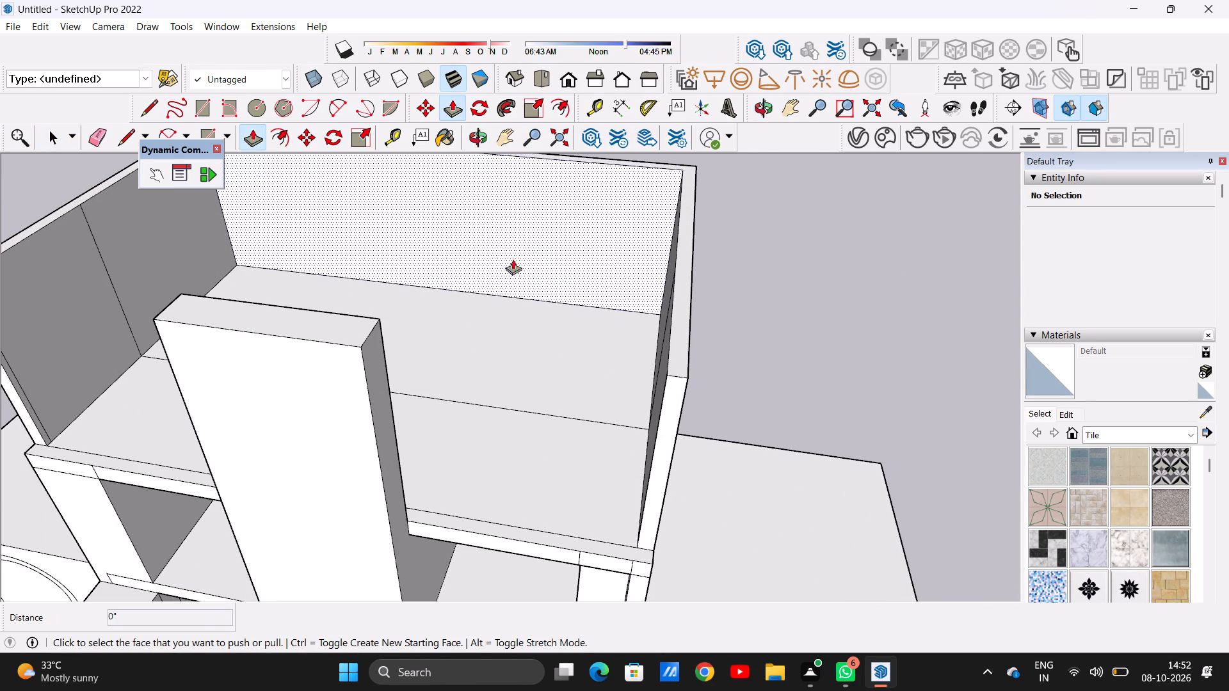
pyautogui.moveTo(72, 354); pyautogui.dragTo(253, 273, button='middle')
pyautogui.scroll(-6, 177, 359)
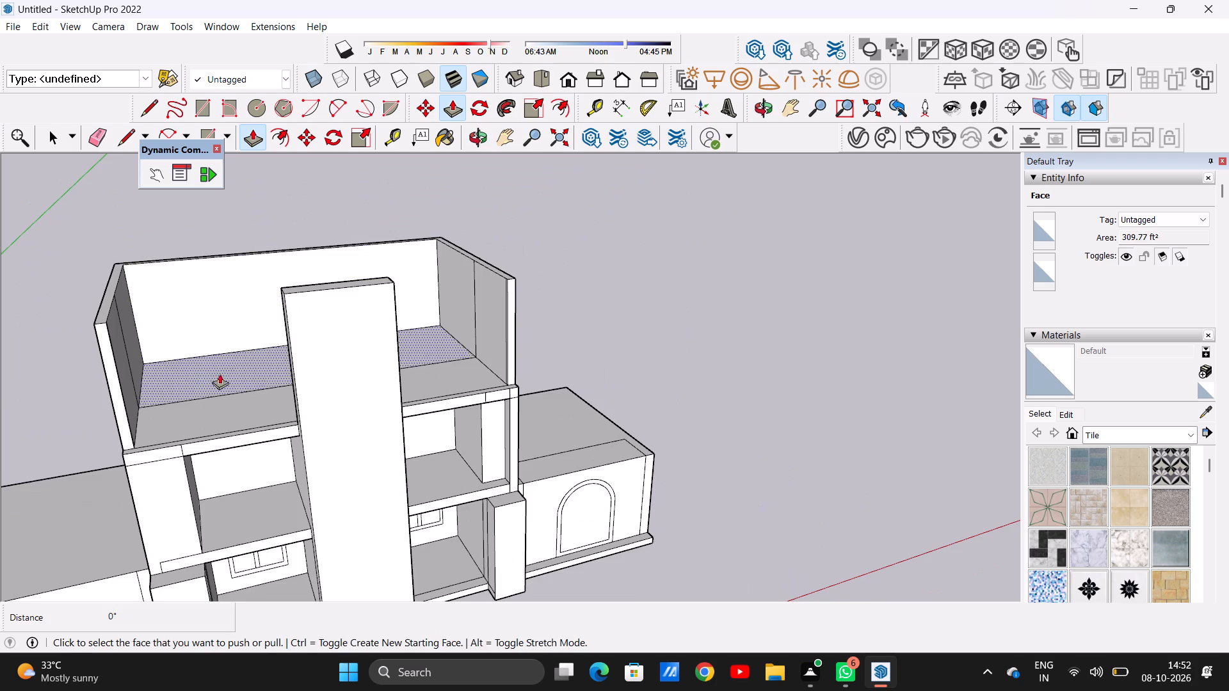
pyautogui.moveTo(220, 374); pyautogui.dragTo(38, 396, button='middle')
pyautogui.press('space')
pyautogui.moveTo(207, 305); pyautogui.dragTo(213, 358, button='middle')
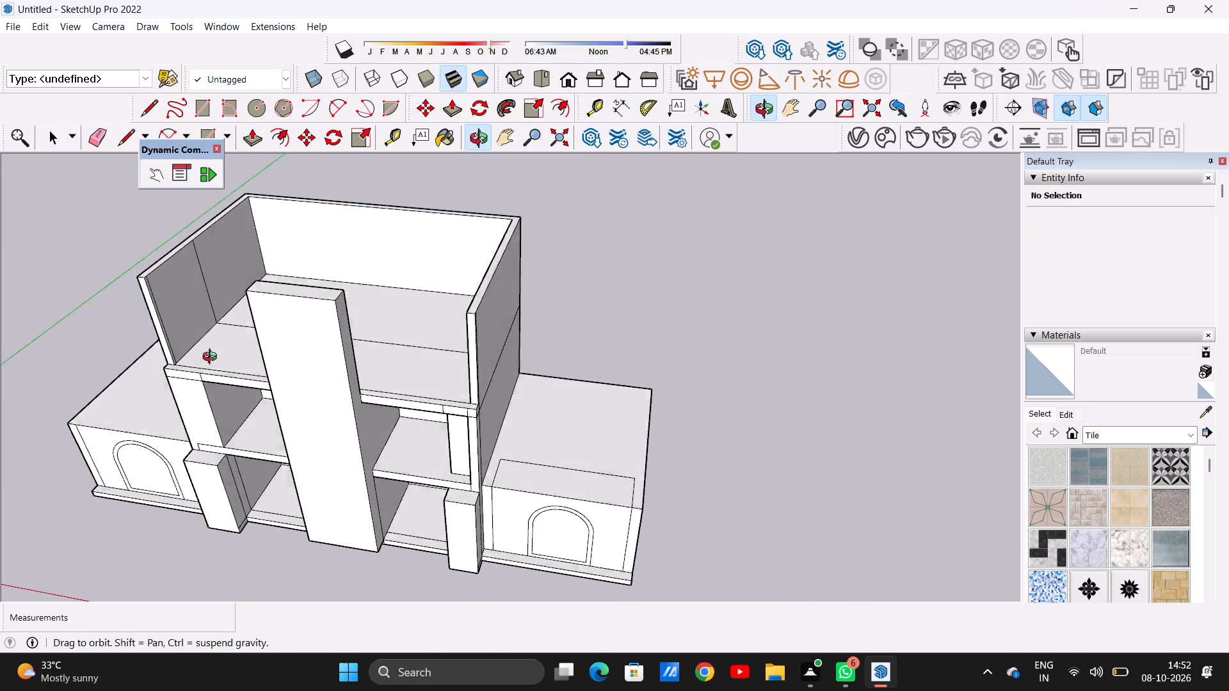
pyautogui.moveTo(213, 358); pyautogui.dragTo(216, 374, button='middle')
# Erase the vertical dividing lines on the inner faces of the top storey's left and right walls.
pyautogui.scroll(5, 218, 306)
pyautogui.scroll(-1, 204, 296)
pyautogui.scroll(1, 204, 296)
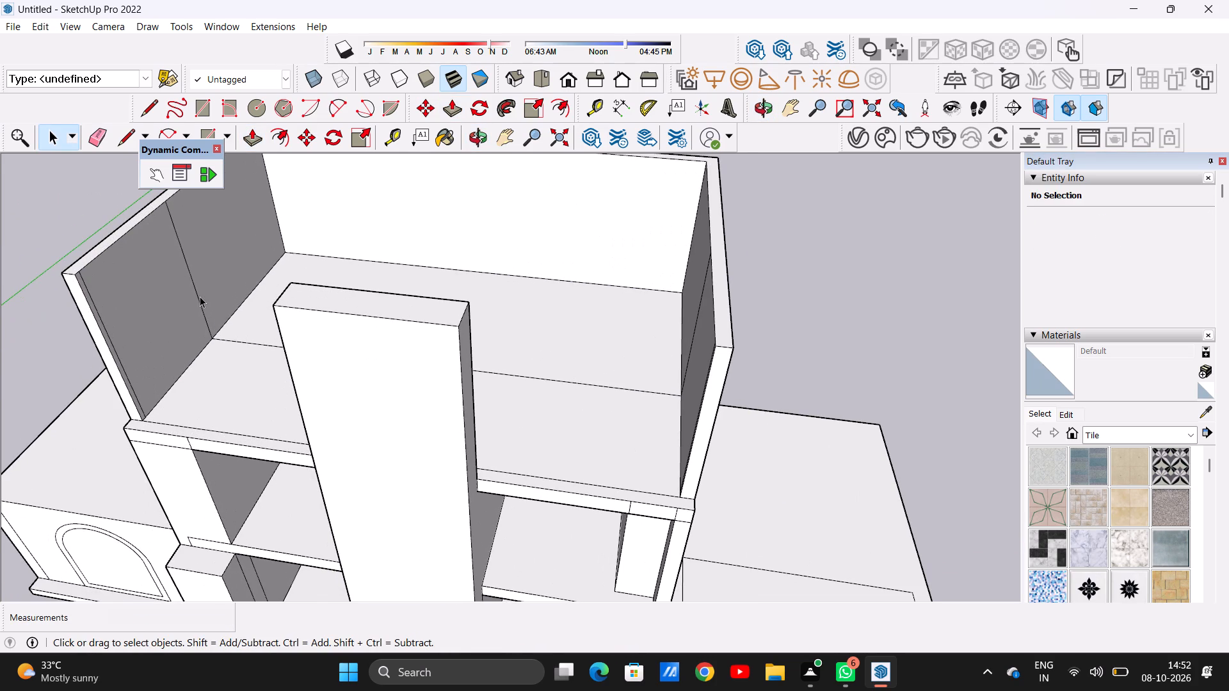
pyautogui.press('e')
pyautogui.scroll(4, 195, 259)
pyautogui.scroll(-1, 195, 259)
pyautogui.moveTo(184, 234); pyautogui.dragTo(180, 239)
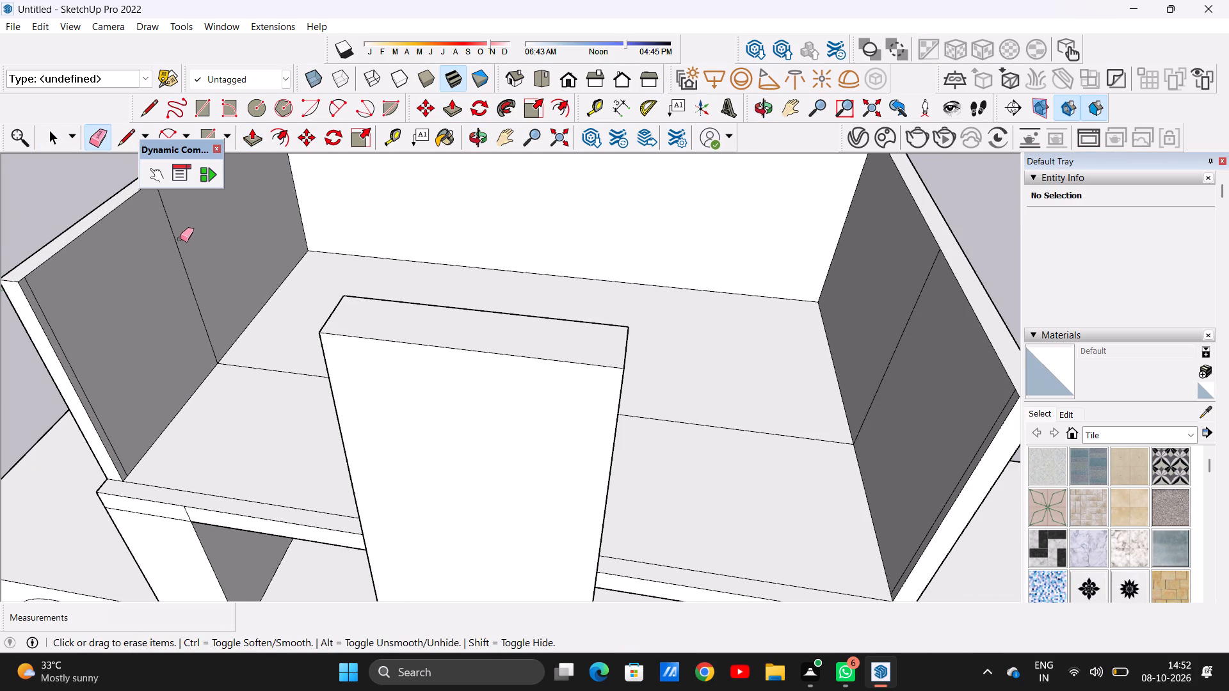
pyautogui.moveTo(180, 239); pyautogui.dragTo(163, 255)
pyautogui.scroll(-5, 237, 338)
pyautogui.moveTo(283, 374); pyautogui.dragTo(554, 310, button='middle')
pyautogui.scroll(2, 650, 221)
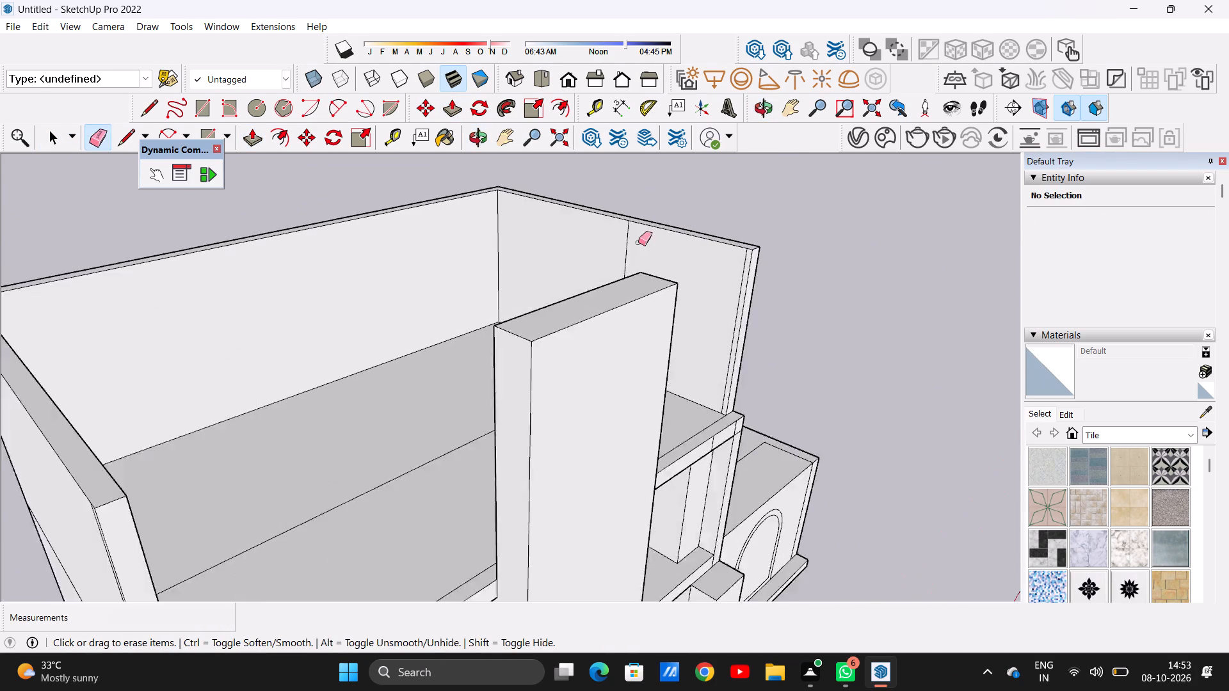
pyautogui.scroll(8, 638, 242)
pyautogui.moveTo(618, 242); pyautogui.dragTo(633, 245)
pyautogui.scroll(-17, 599, 322)
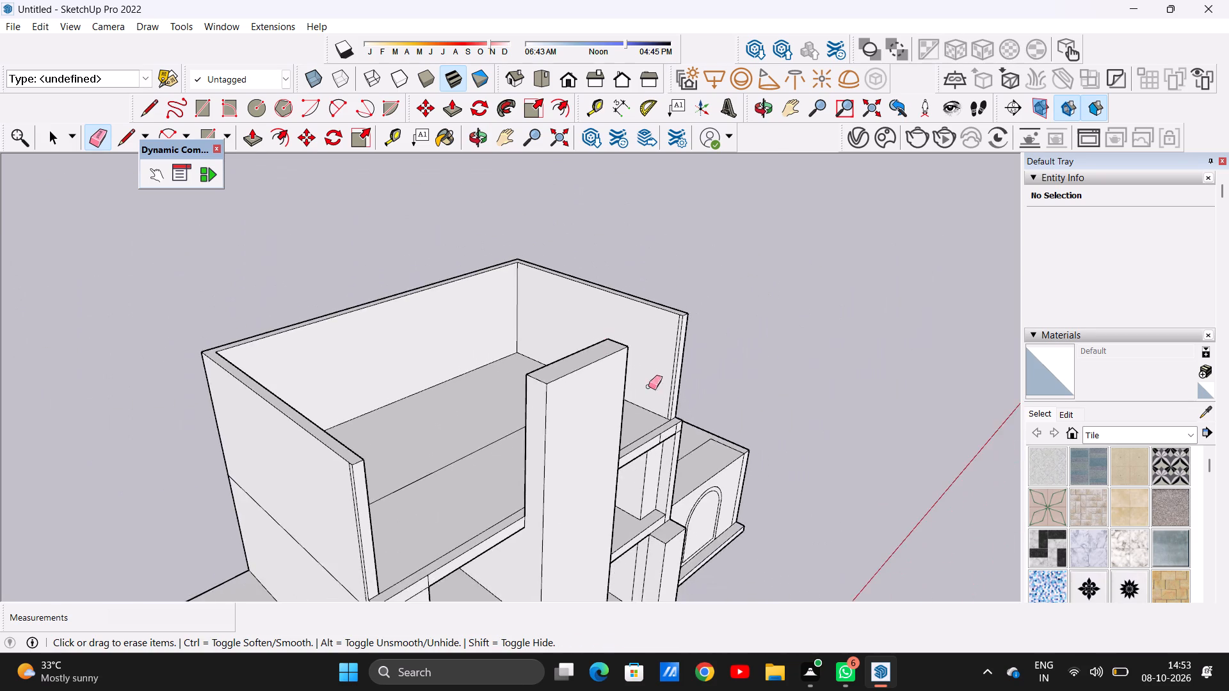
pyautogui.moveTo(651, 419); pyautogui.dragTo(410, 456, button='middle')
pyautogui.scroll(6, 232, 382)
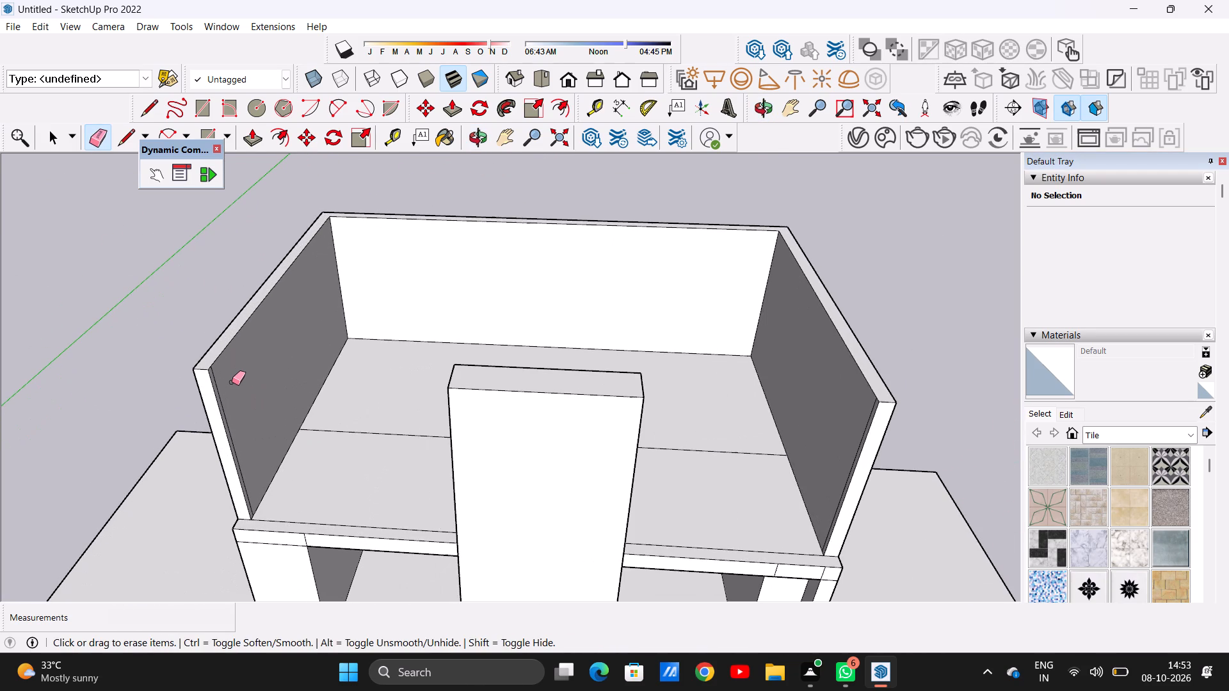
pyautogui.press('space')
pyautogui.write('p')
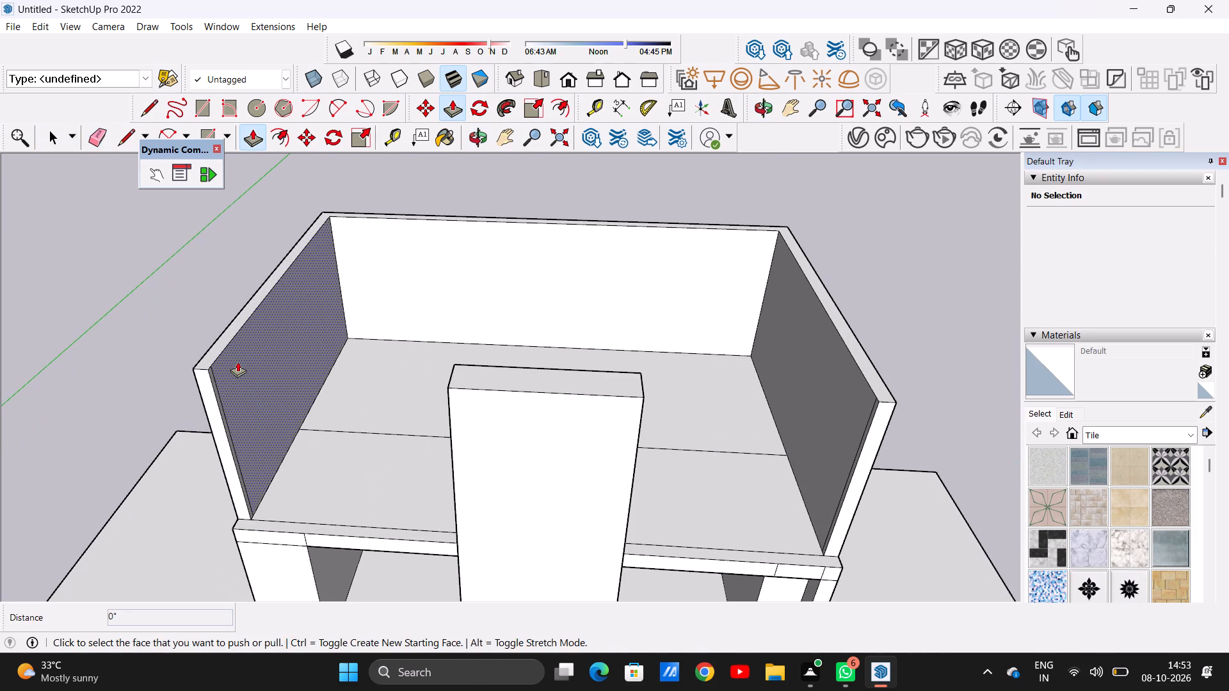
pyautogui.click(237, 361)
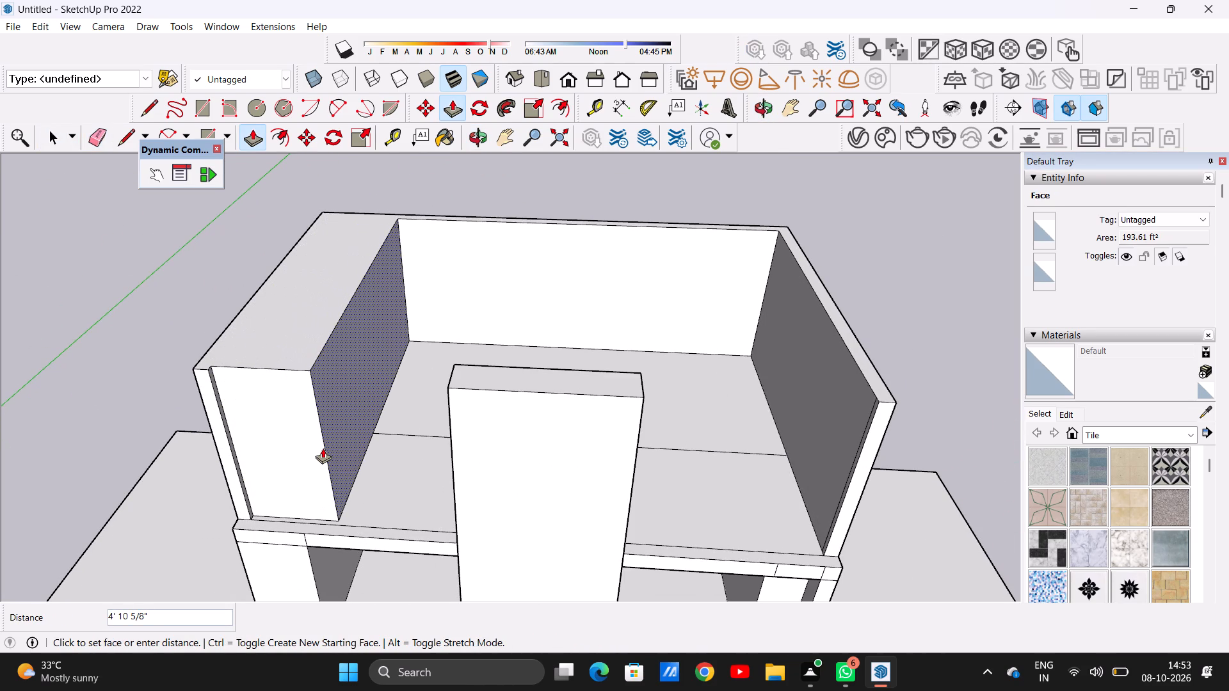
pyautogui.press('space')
# Erase the remaining vertical line near the front edge of the top storey's left wall, on its inner face.
pyautogui.moveTo(325, 453); pyautogui.dragTo(175, 471, button='middle')
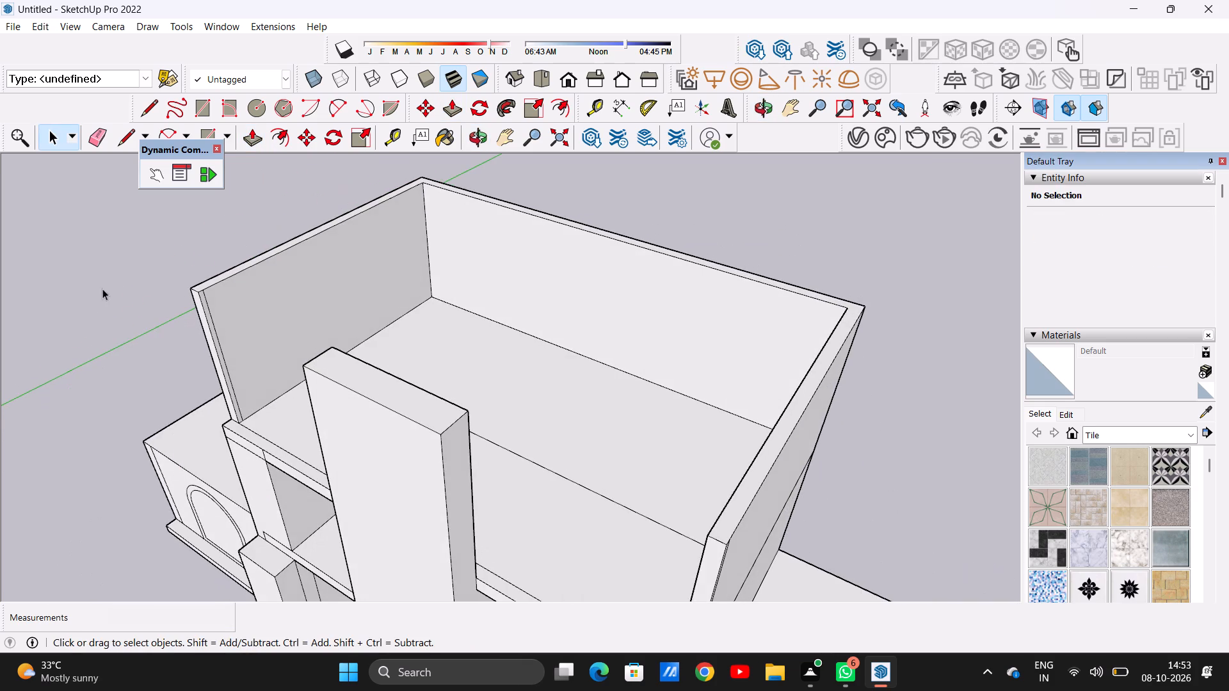
pyautogui.scroll(5, 200, 327)
pyautogui.scroll(-1, 227, 363)
pyautogui.scroll(9, 227, 363)
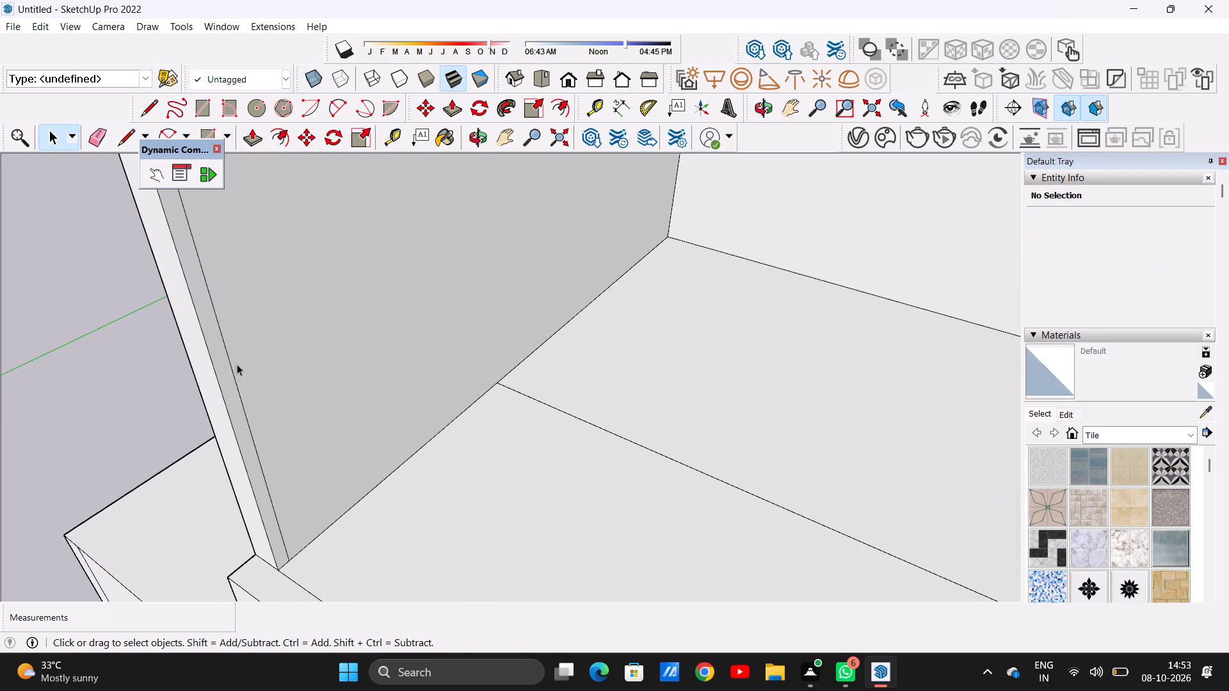
pyautogui.press('e')
pyautogui.moveTo(224, 349); pyautogui.dragTo(232, 337)
pyautogui.scroll(-1, 303, 436)
pyautogui.scroll(1, 303, 436)
pyautogui.scroll(-8, 303, 436)
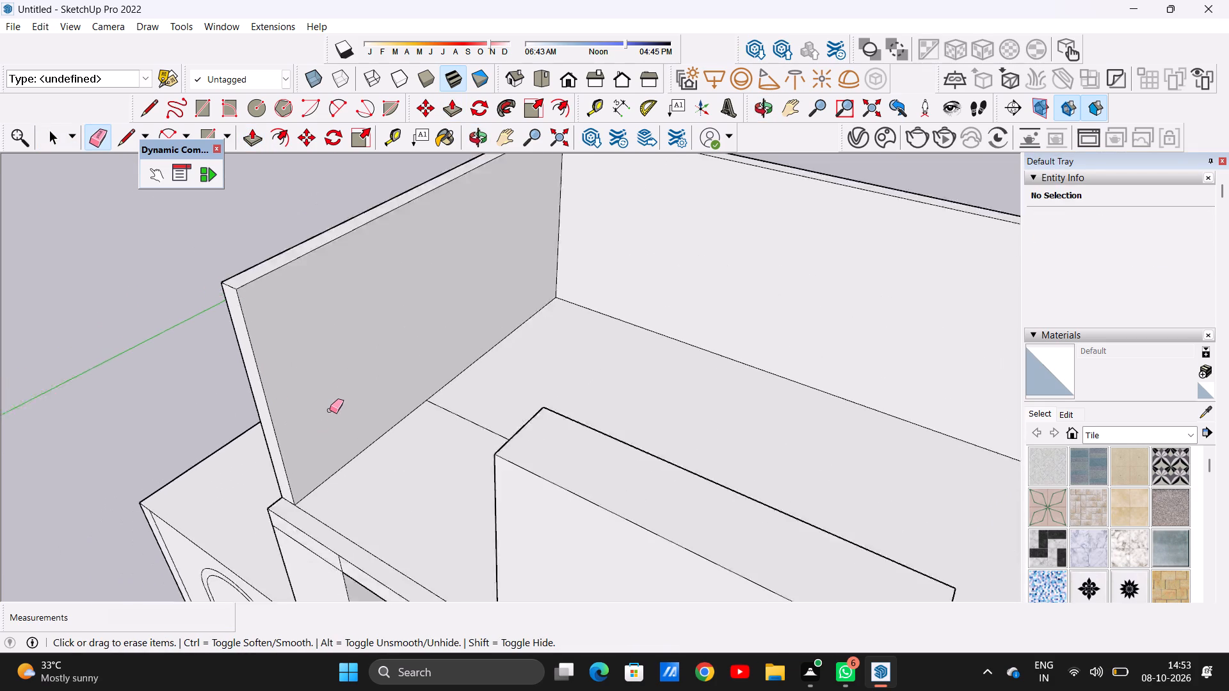
# Erase the remaining vertical line near the front edge of the top storey's right wall, on its inner face.
pyautogui.scroll(-2, 330, 410)
pyautogui.moveTo(319, 430); pyautogui.dragTo(406, 402, button='middle')
pyautogui.scroll(-10, 335, 408)
pyautogui.moveTo(344, 453); pyautogui.dragTo(574, 406, button='middle')
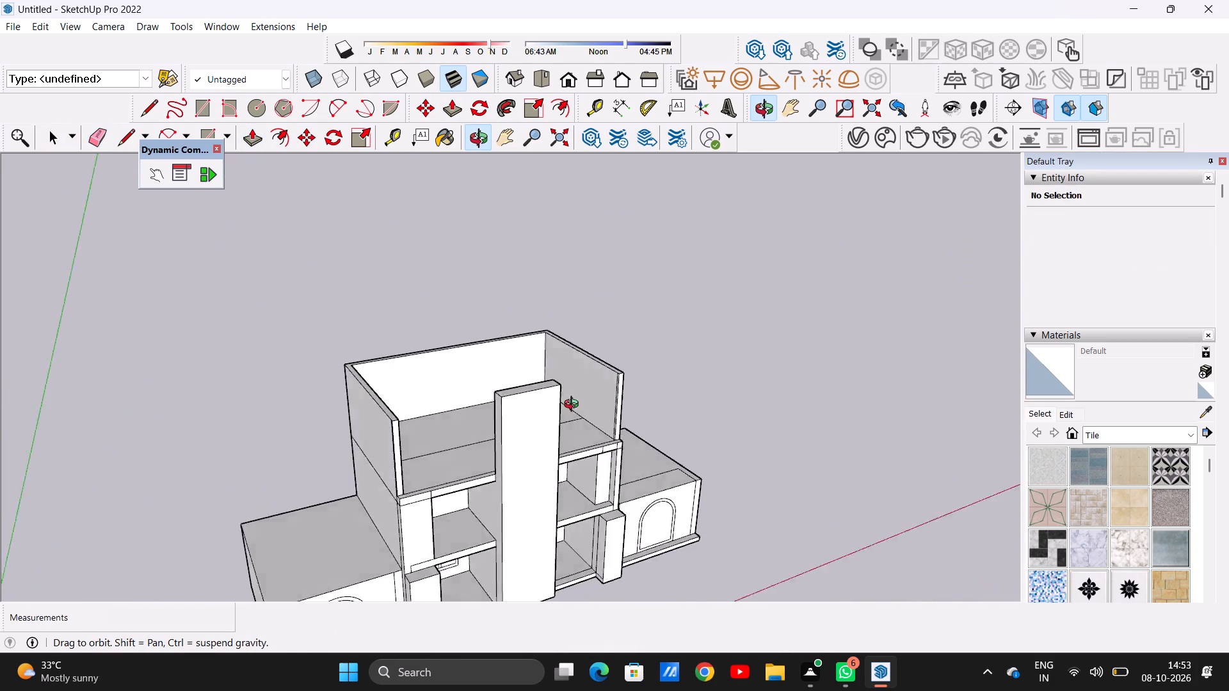
pyautogui.moveTo(574, 406); pyautogui.dragTo(605, 392, button='middle')
pyautogui.scroll(5, 624, 412)
pyautogui.scroll(-1, 624, 412)
pyautogui.scroll(20, 622, 413)
pyautogui.scroll(1, 622, 413)
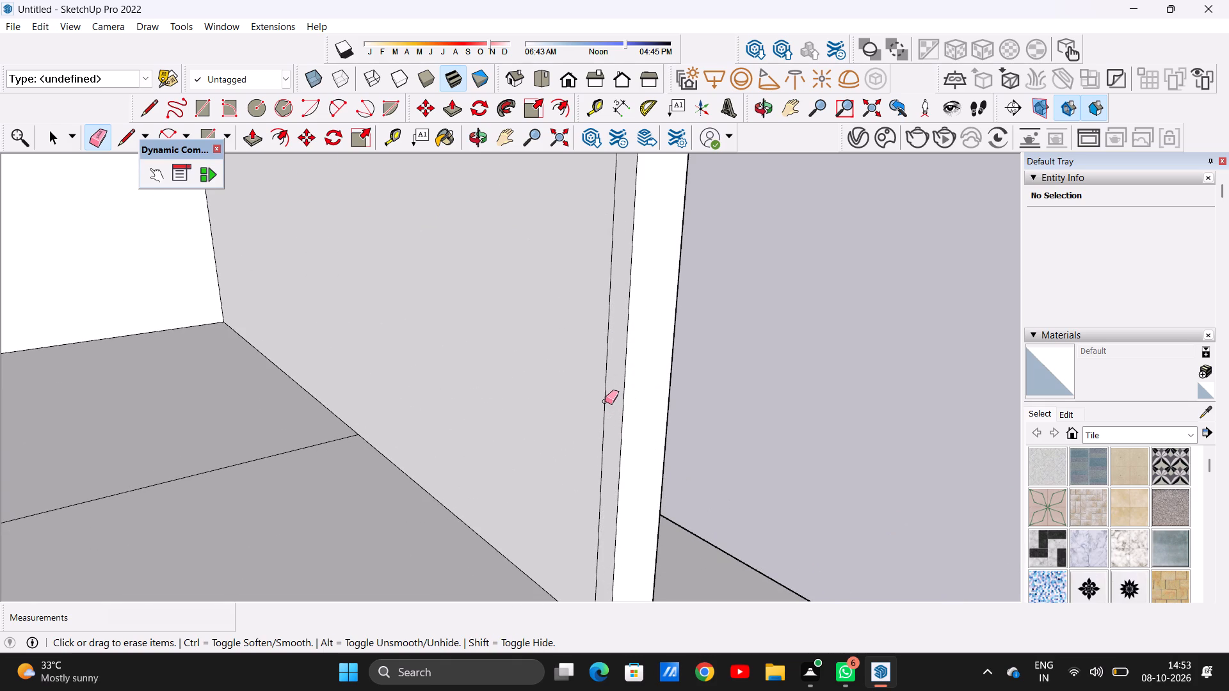
pyautogui.click(605, 398)
pyautogui.press('space')
pyautogui.scroll(-16, 533, 456)
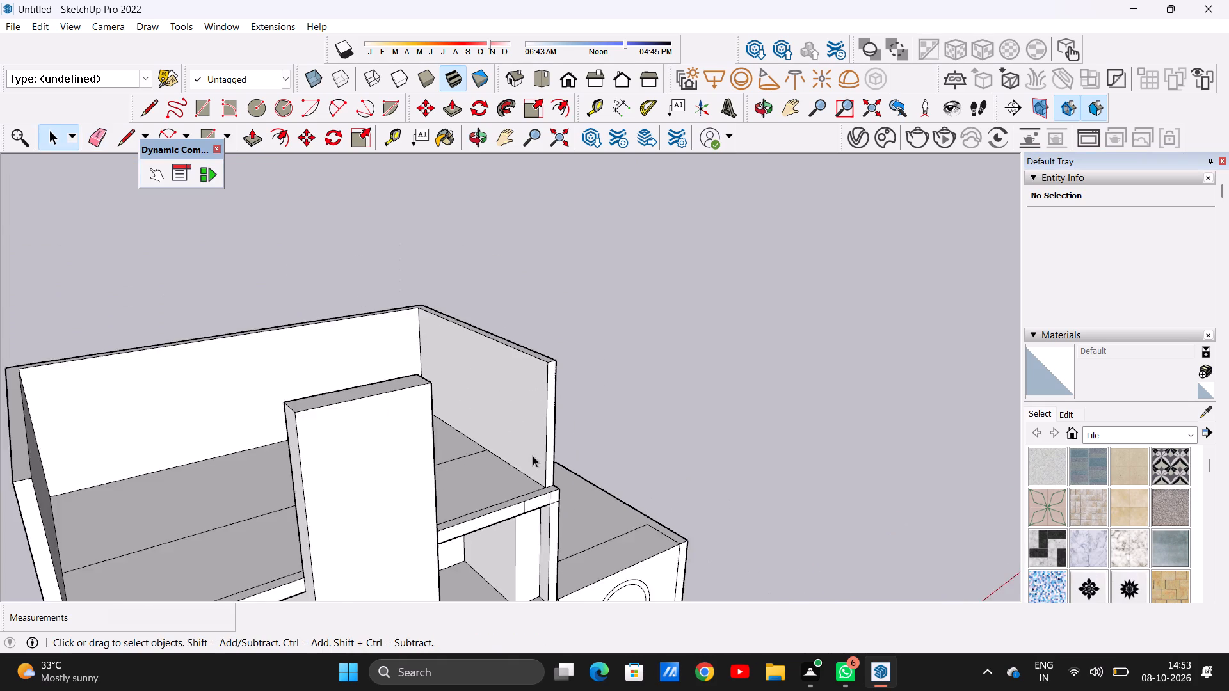
# Push/Pull the inner face of the top storey's left wall inward about 3' 3", in line with the wall below.
pyautogui.scroll(-5, 533, 456)
pyautogui.moveTo(528, 451); pyautogui.dragTo(291, 469, button='middle')
pyautogui.scroll(7, 244, 424)
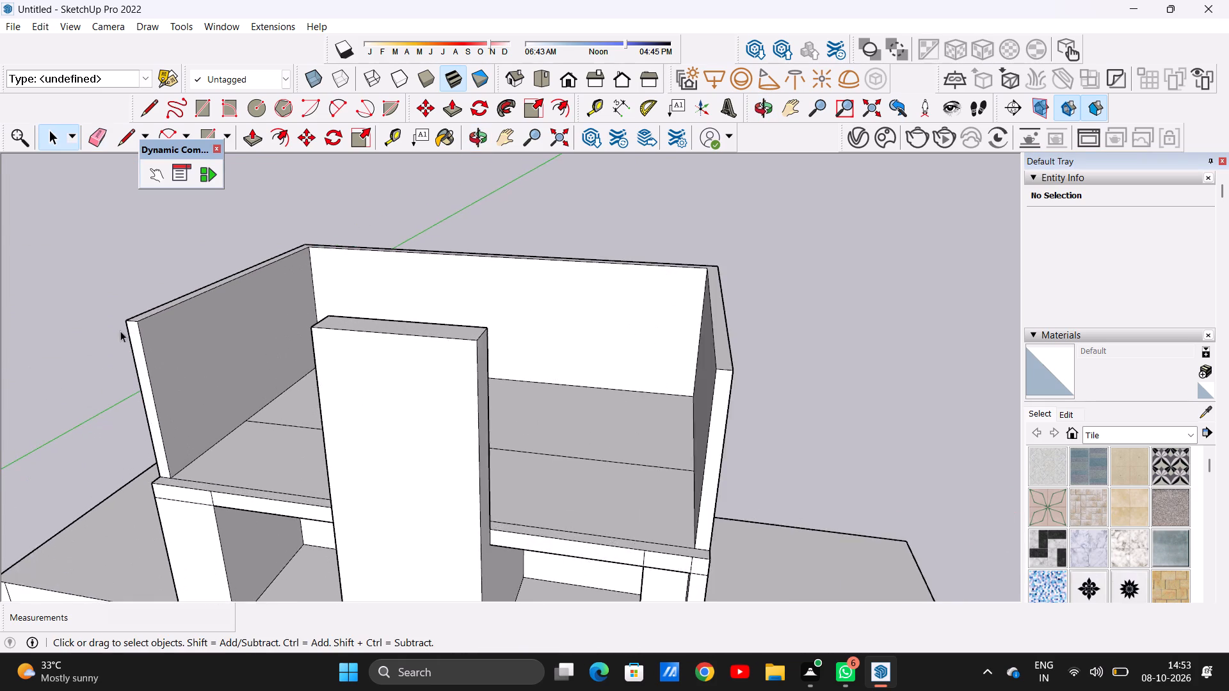
pyautogui.scroll(3, 120, 331)
pyautogui.press('p')
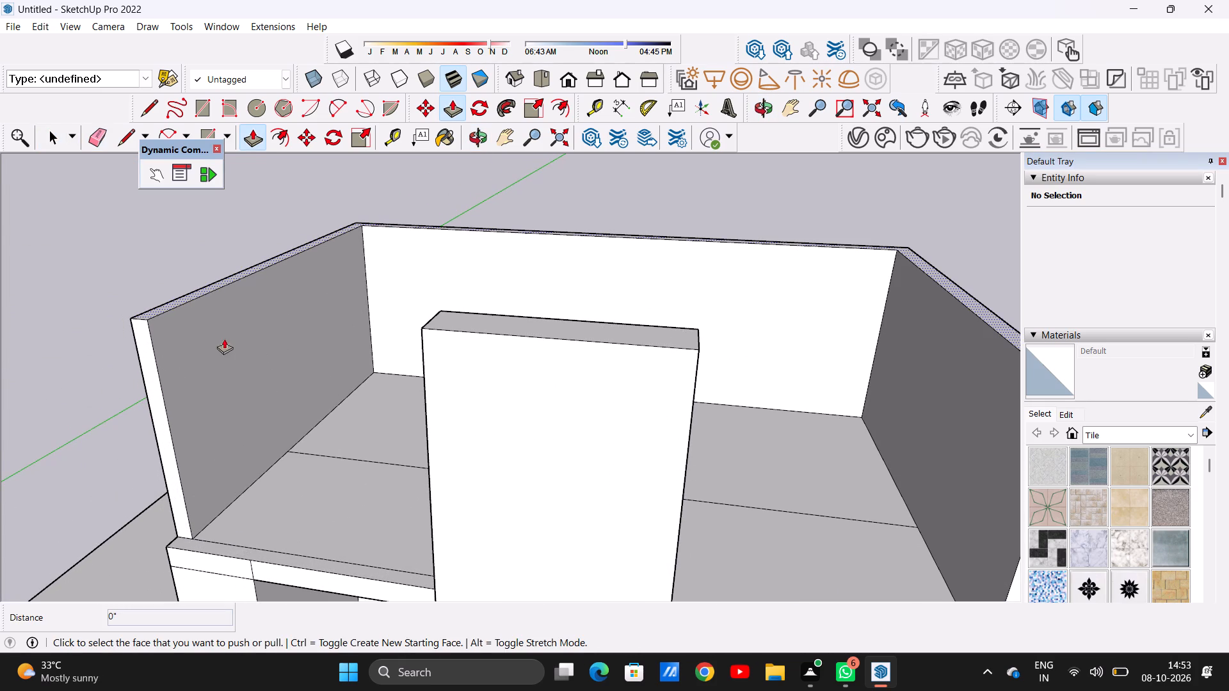
pyautogui.click(180, 361)
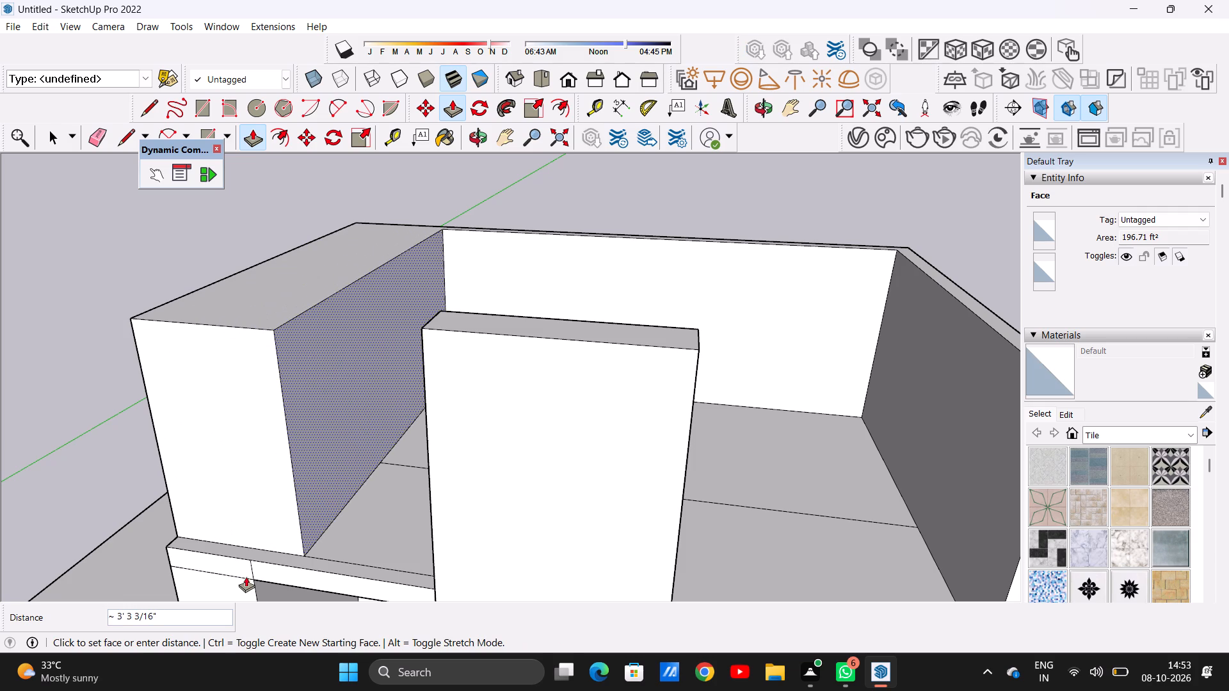
pyautogui.click(246, 576)
# Push/Pull the inner face of the top storey's right wall inward about 2' 9", in line with the wall below.
pyautogui.scroll(-3, 246, 516)
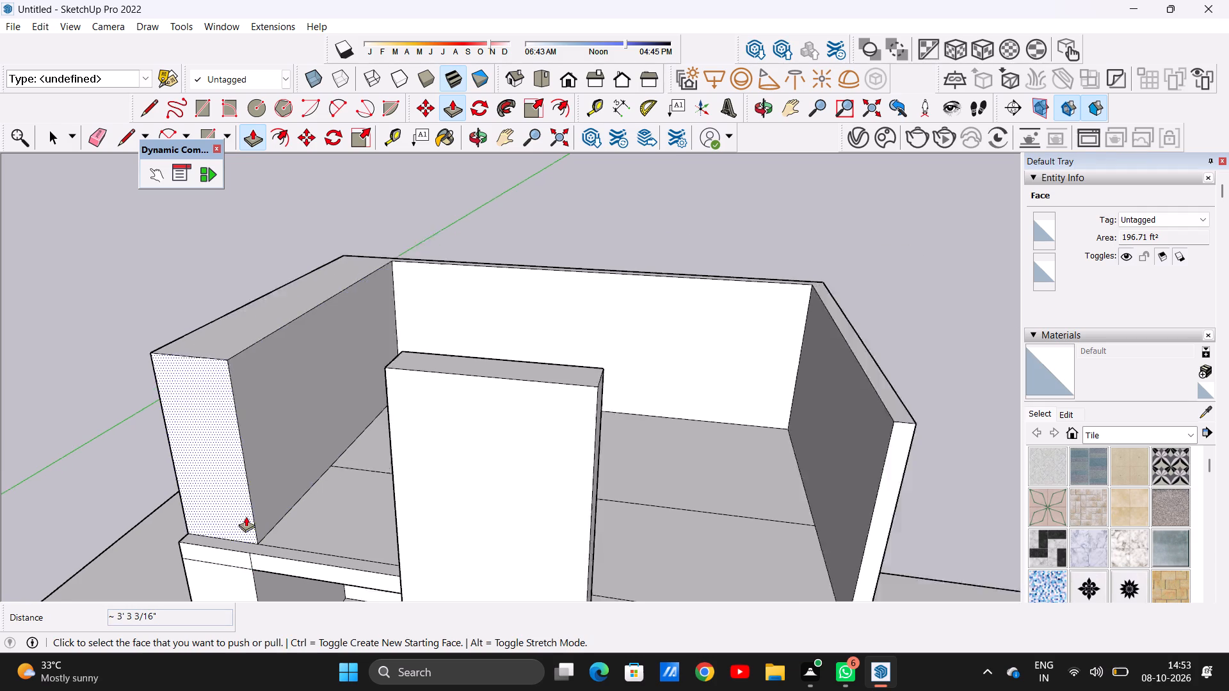
pyautogui.scroll(-1, 246, 516)
pyautogui.moveTo(292, 551); pyautogui.dragTo(507, 512, button='middle')
pyautogui.scroll(-3, 423, 399)
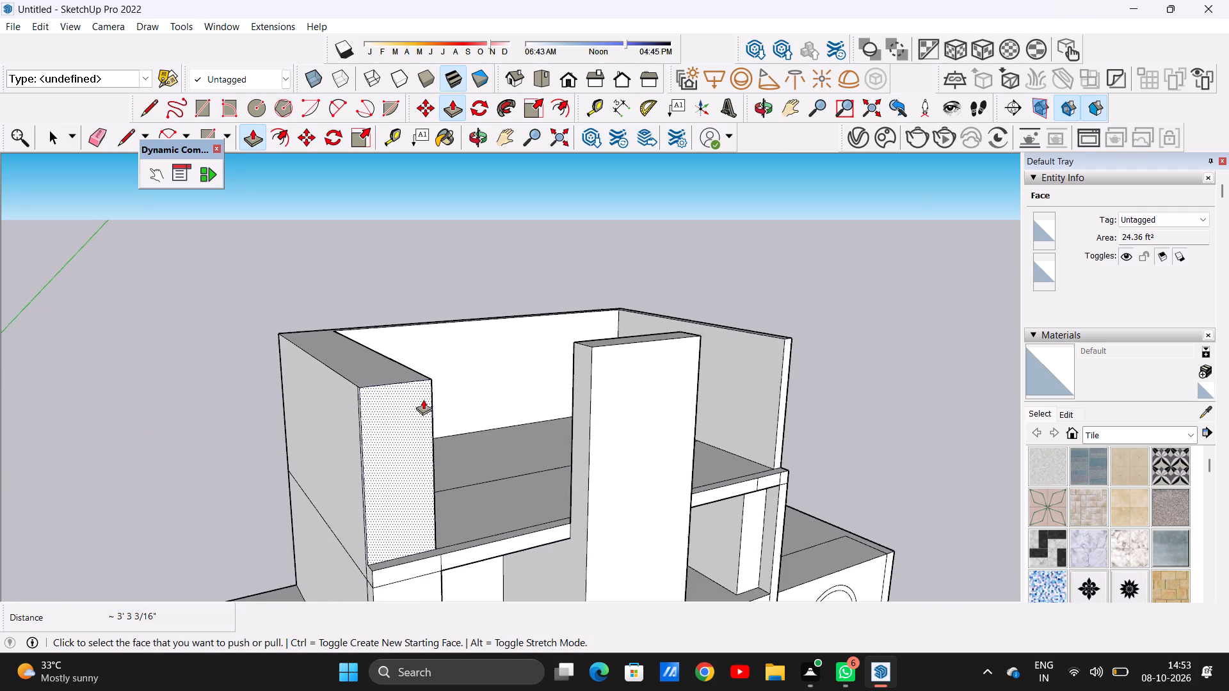
pyautogui.scroll(-3, 423, 399)
pyautogui.scroll(13, 721, 424)
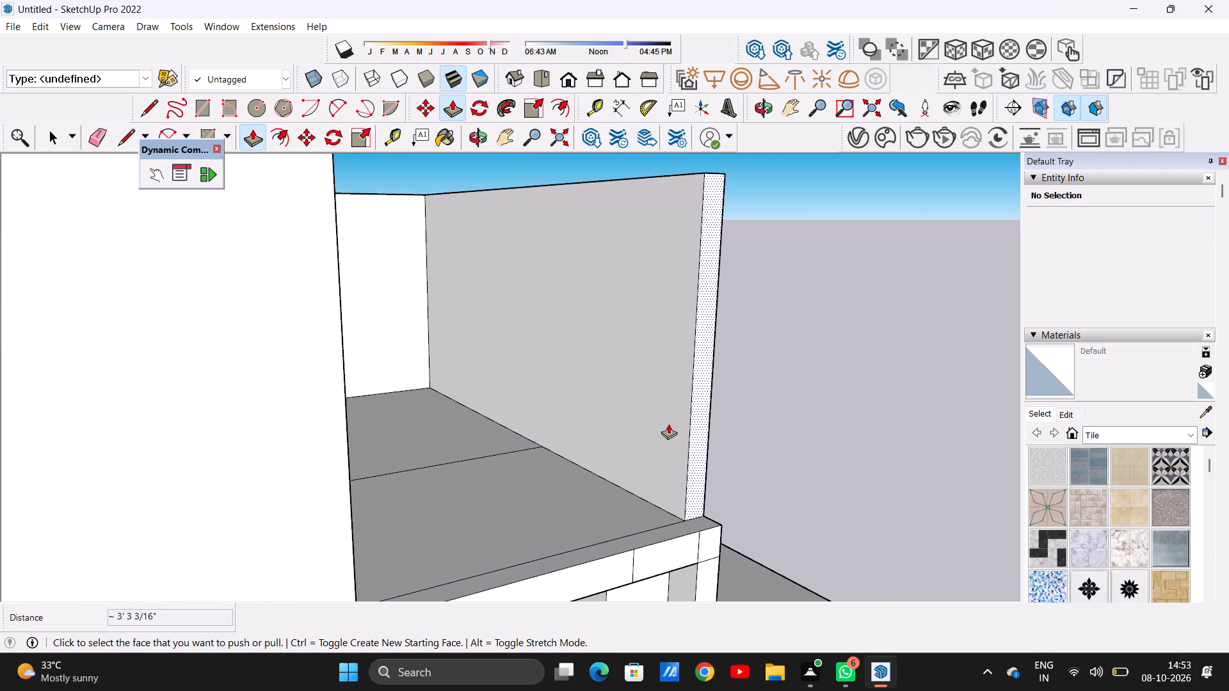
pyautogui.click(668, 422)
pyautogui.scroll(-9, 584, 428)
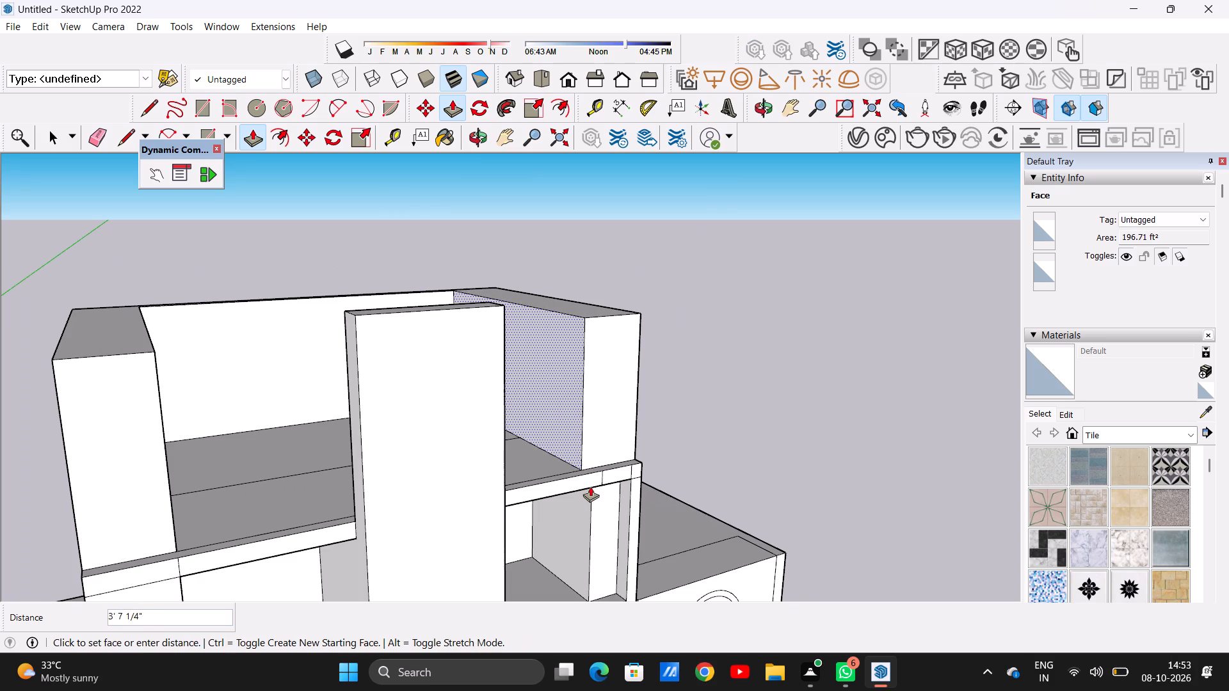
pyautogui.moveTo(611, 509); pyautogui.dragTo(535, 487, button='middle')
pyautogui.scroll(4, 578, 499)
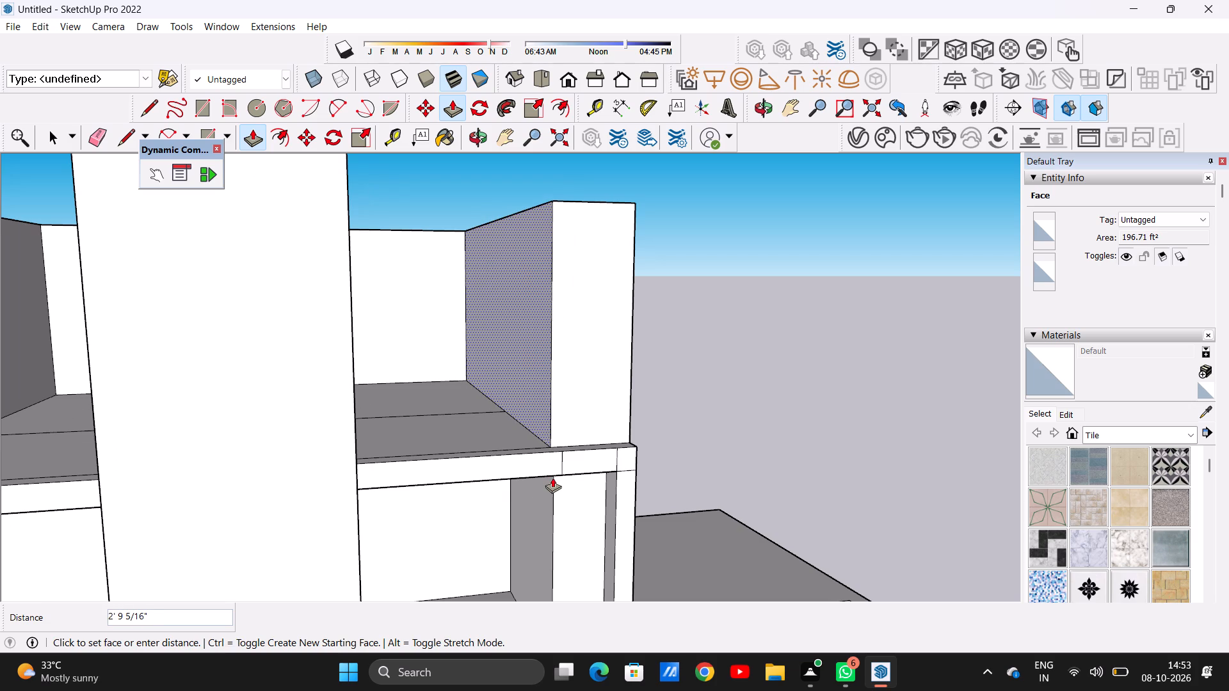
pyautogui.click(552, 477)
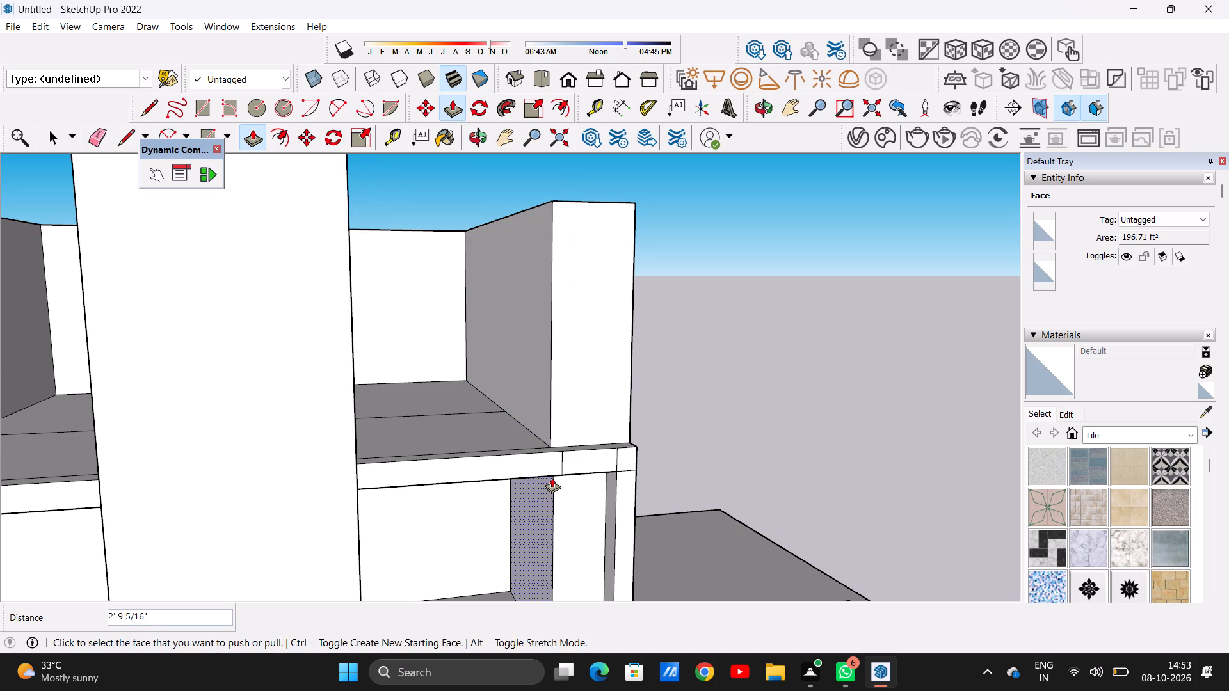
# Examine the thickened top-storey walls against the storeys below from the front, both sides and above.
pyautogui.press('space')
pyautogui.scroll(-10, 613, 450)
pyautogui.moveTo(597, 350); pyautogui.dragTo(497, 342, button='middle')
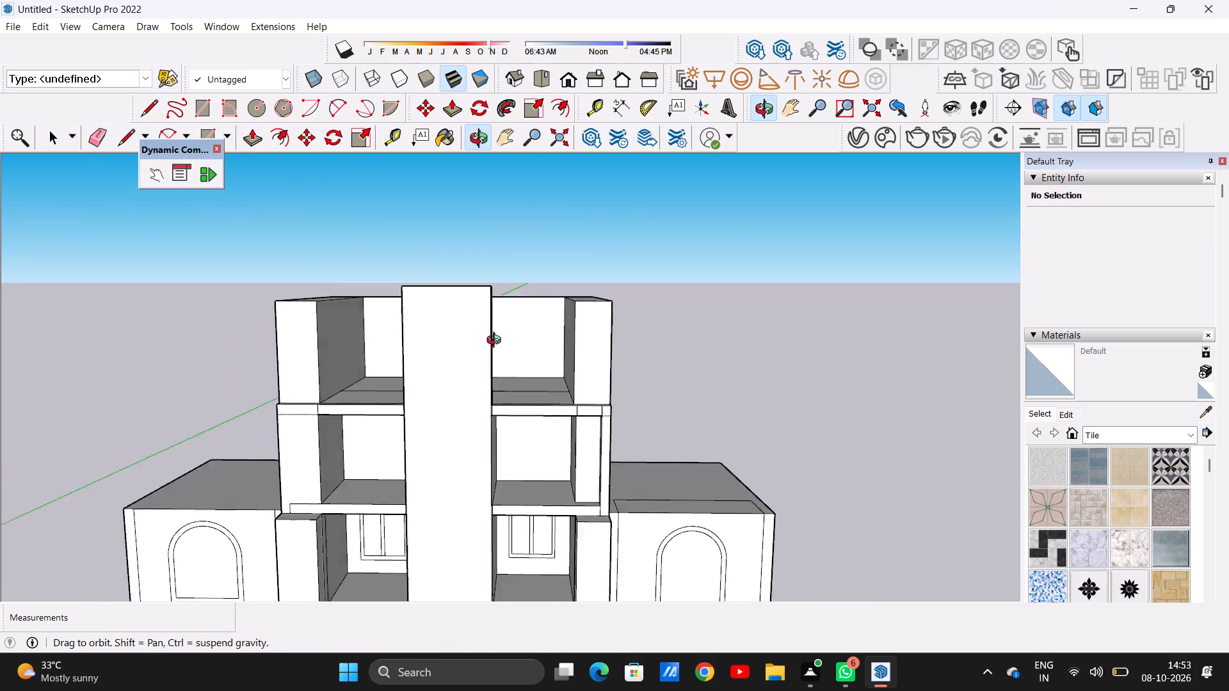
pyautogui.moveTo(497, 342); pyautogui.dragTo(525, 340, button='middle')
pyautogui.scroll(1, 593, 439)
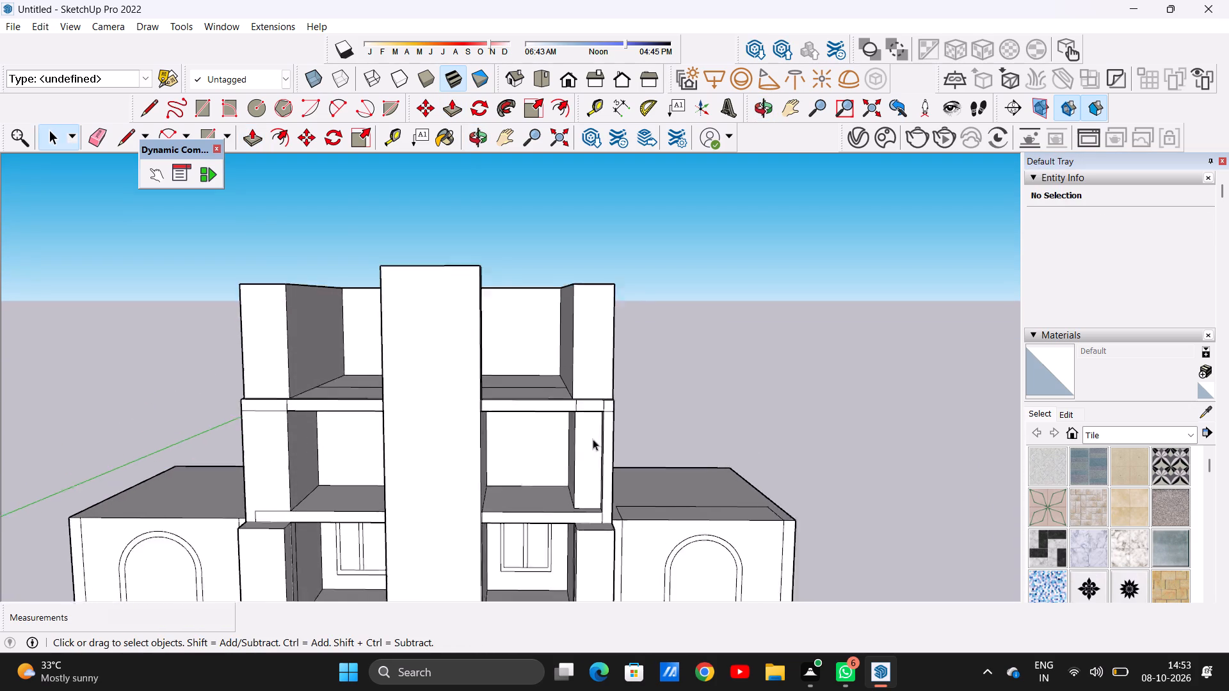
pyautogui.scroll(1, 593, 439)
pyautogui.scroll(-1, 597, 439)
pyautogui.scroll(12, 597, 439)
pyautogui.scroll(-10, 629, 413)
pyautogui.moveTo(646, 440); pyautogui.dragTo(497, 441, button='middle')
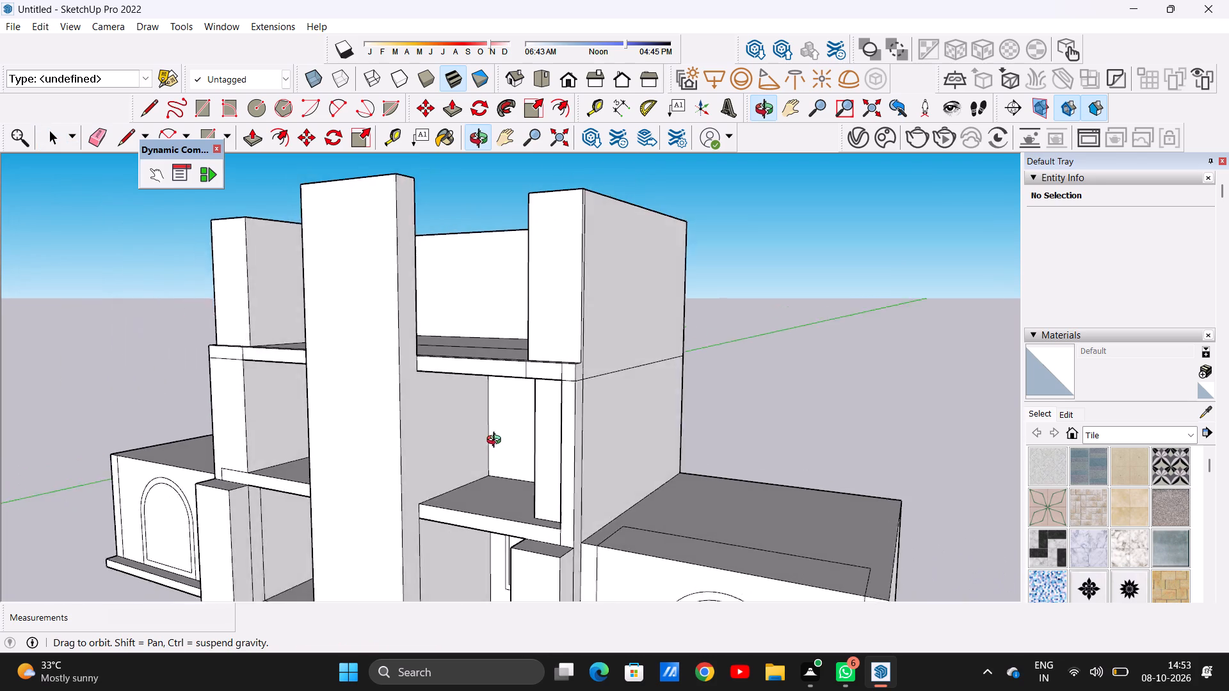
pyautogui.moveTo(497, 441); pyautogui.dragTo(759, 425, button='middle')
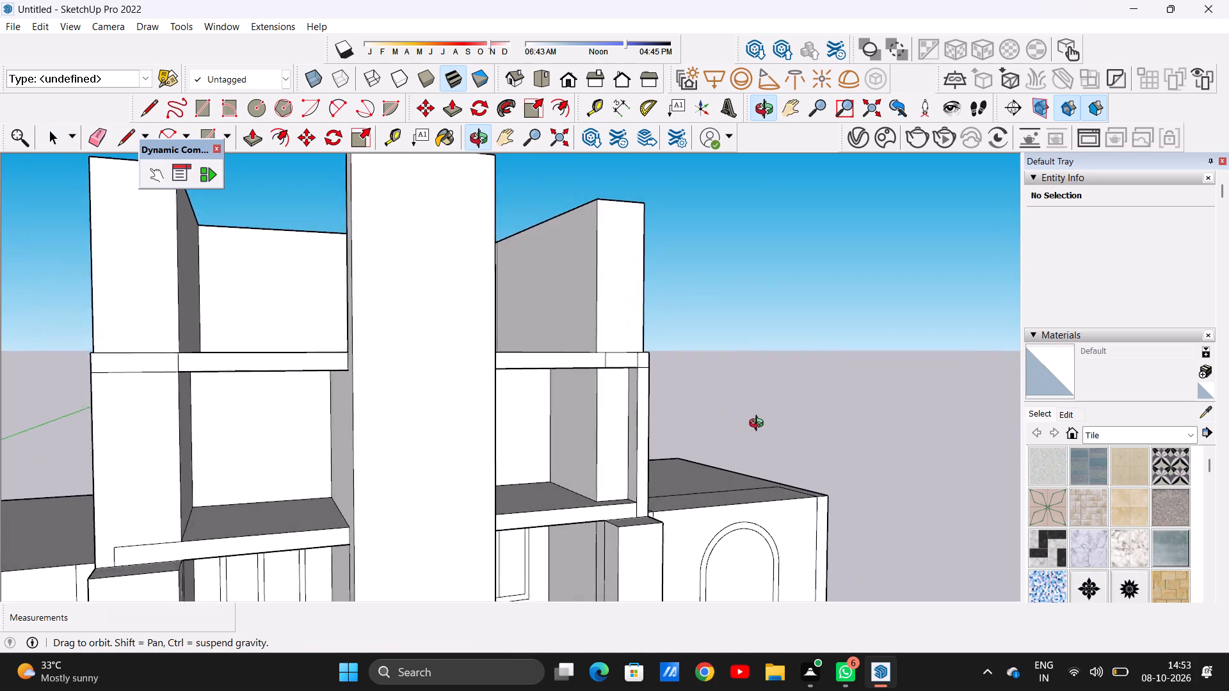
pyautogui.moveTo(759, 425); pyautogui.dragTo(665, 422, button='middle')
pyautogui.scroll(6, 596, 429)
pyautogui.moveTo(595, 431); pyautogui.dragTo(696, 511, button='middle')
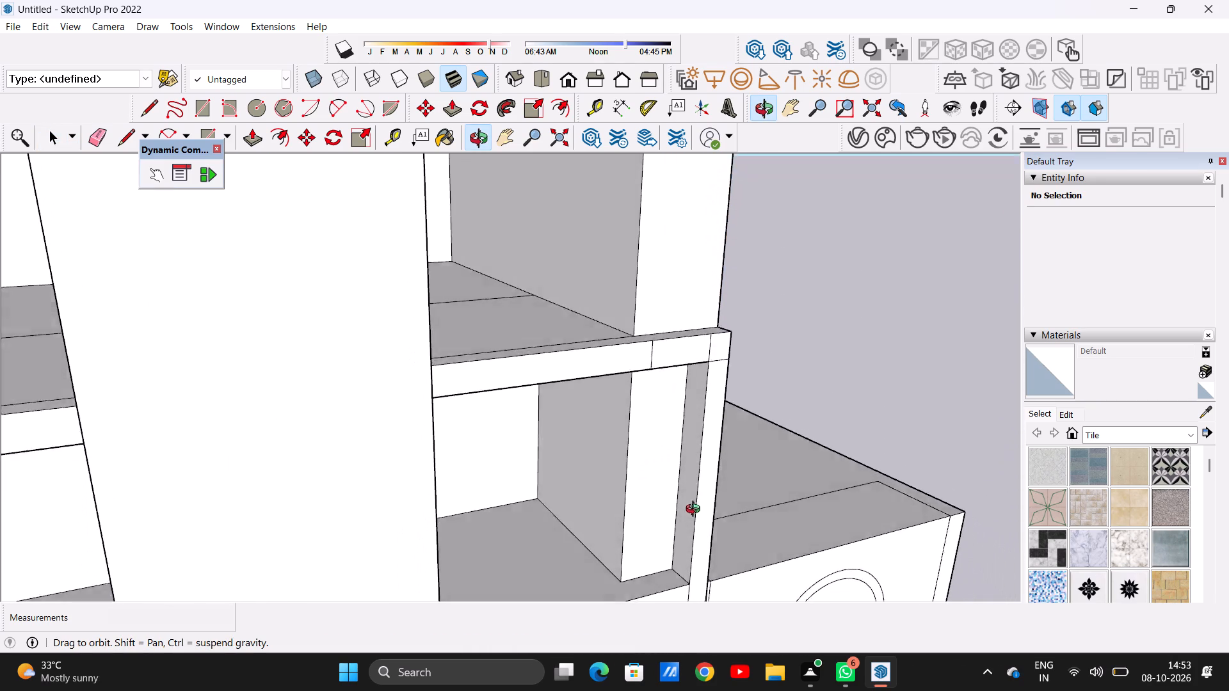
pyautogui.moveTo(696, 511); pyautogui.dragTo(702, 528, button='middle')
pyautogui.moveTo(702, 528); pyautogui.dragTo(623, 498, button='middle')
pyautogui.scroll(-6, 667, 480)
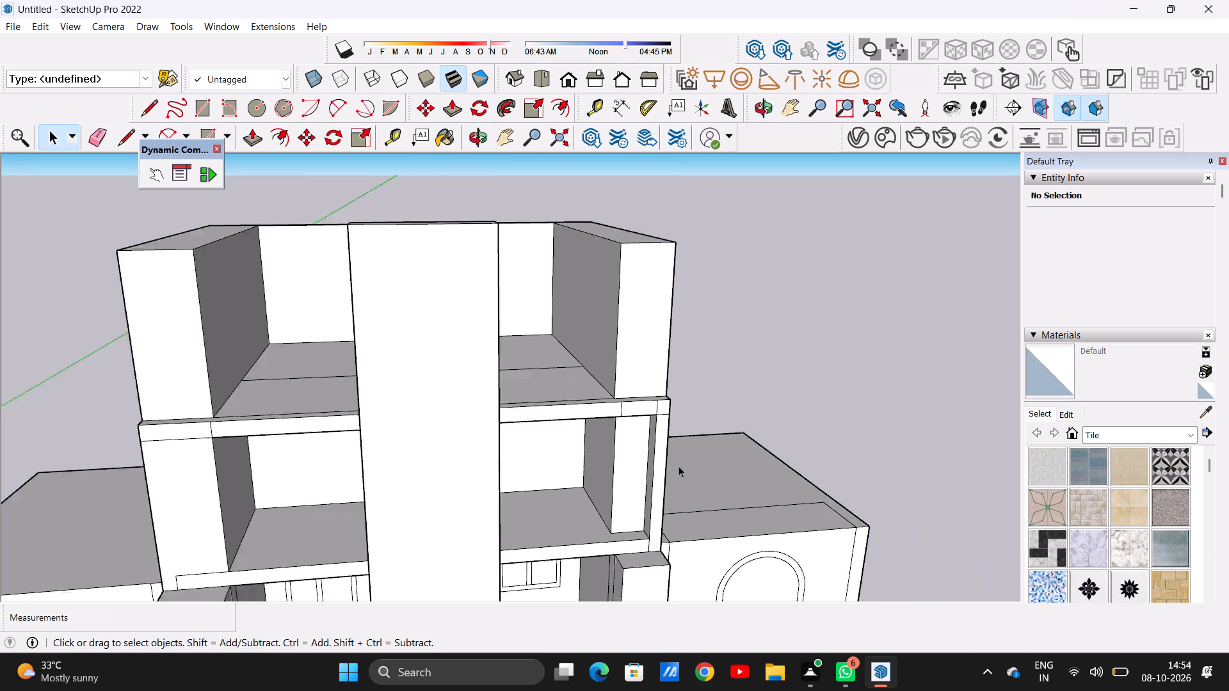
pyautogui.scroll(-10, 679, 466)
pyautogui.moveTo(639, 483); pyautogui.dragTo(566, 390, button='middle')
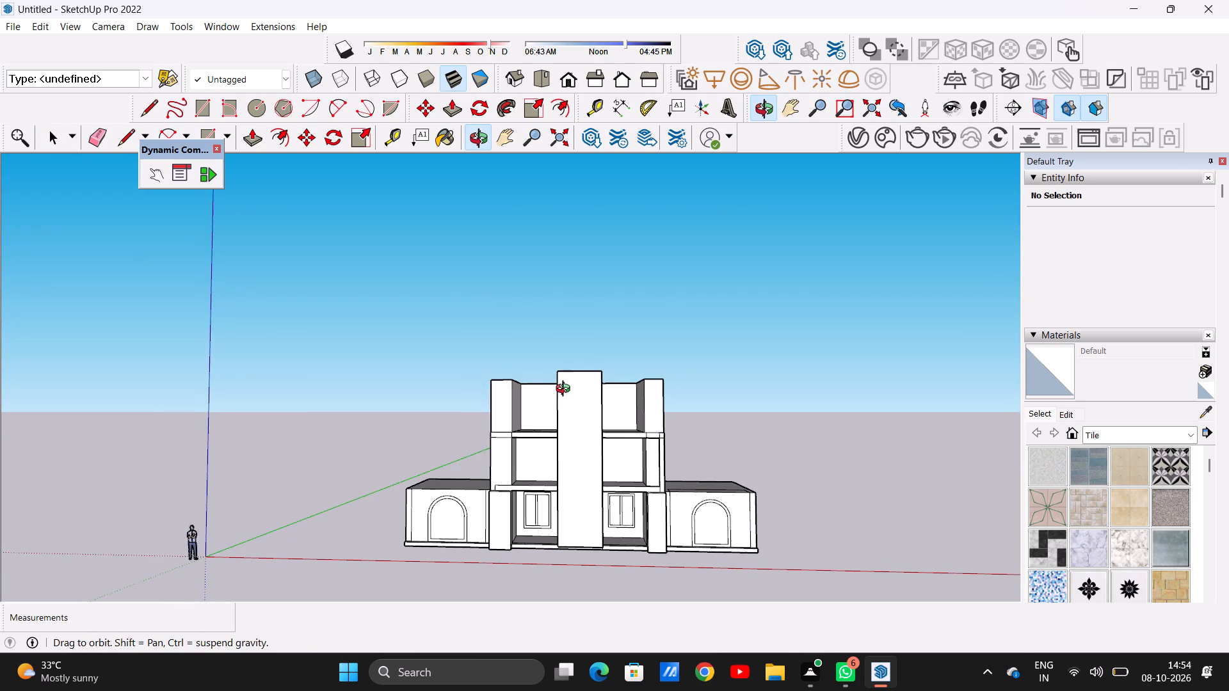
pyautogui.moveTo(566, 390); pyautogui.dragTo(556, 391, button='middle')
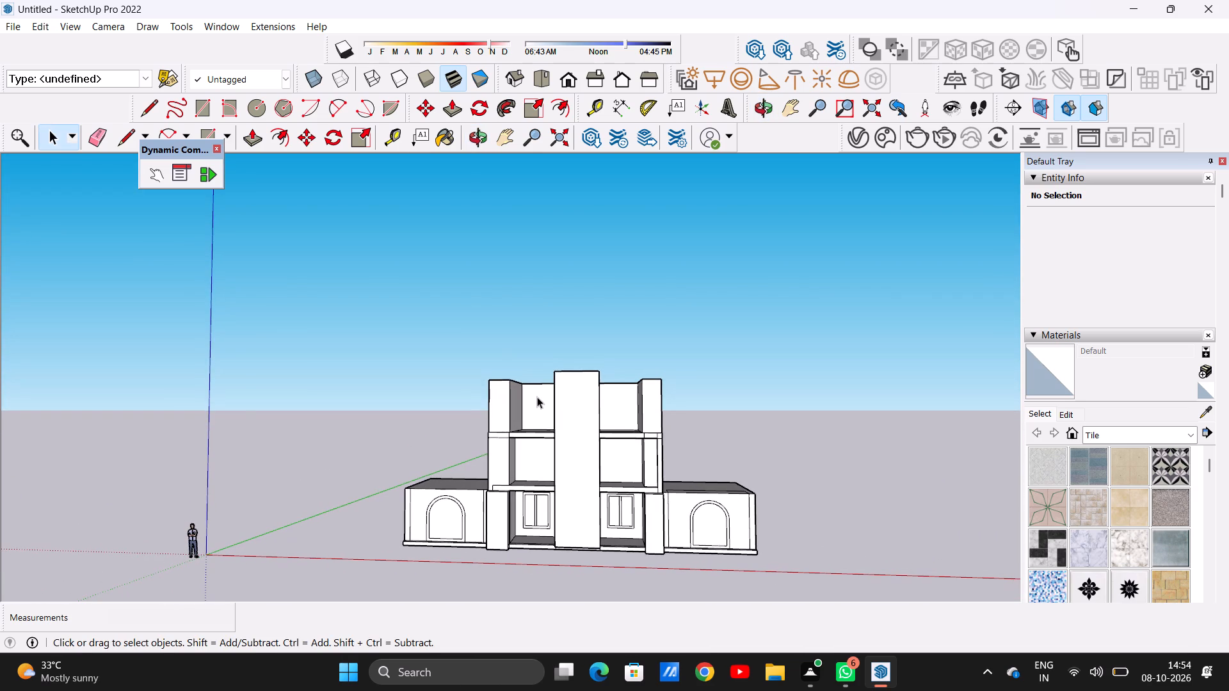
pyautogui.scroll(-4, 537, 397)
pyautogui.moveTo(536, 411); pyautogui.dragTo(533, 489, button='middle')
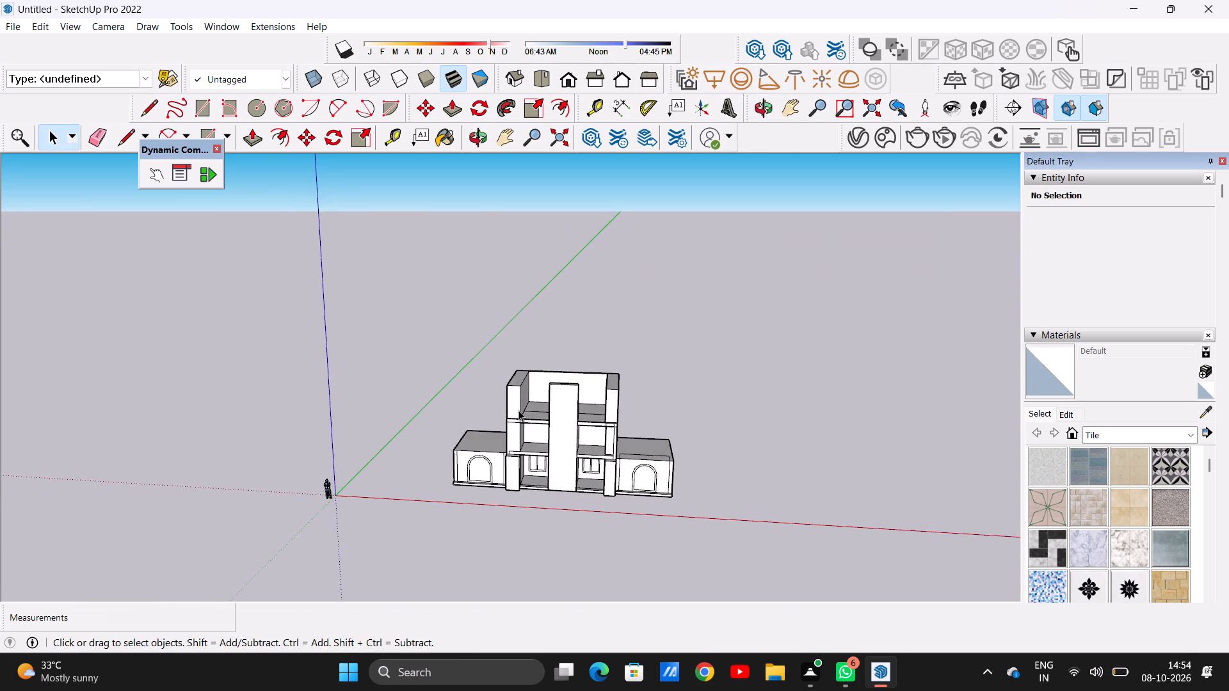
# Push/Pull the inner face of the top storey's left wall back about 8" to make the wall thinner.
pyautogui.scroll(18, 518, 409)
pyautogui.moveTo(518, 422); pyautogui.dragTo(474, 422, button='middle')
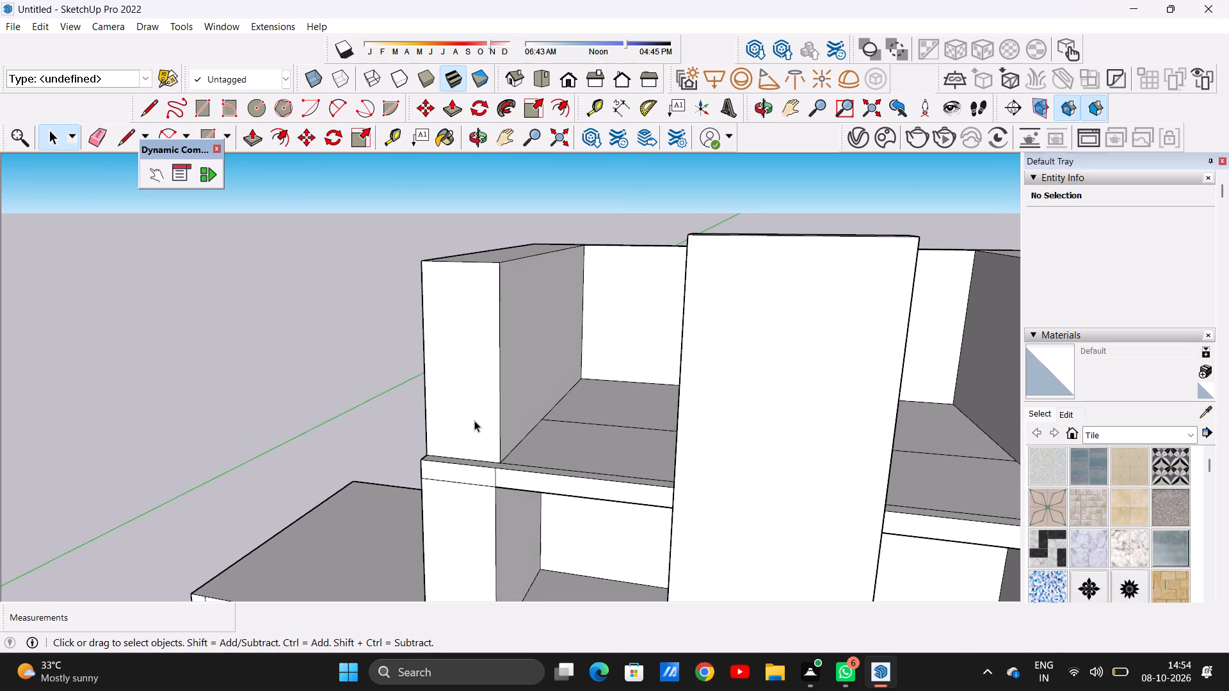
pyautogui.scroll(3, 515, 379)
pyautogui.press('p')
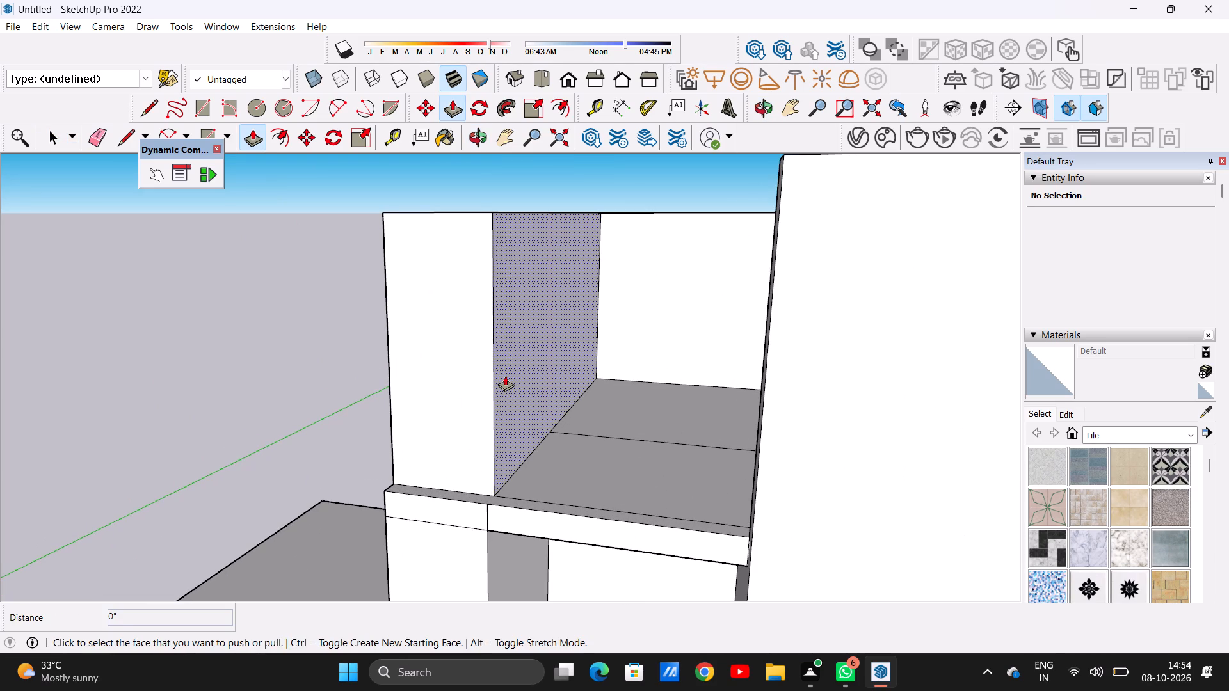
pyautogui.click(505, 376)
pyautogui.click(488, 369)
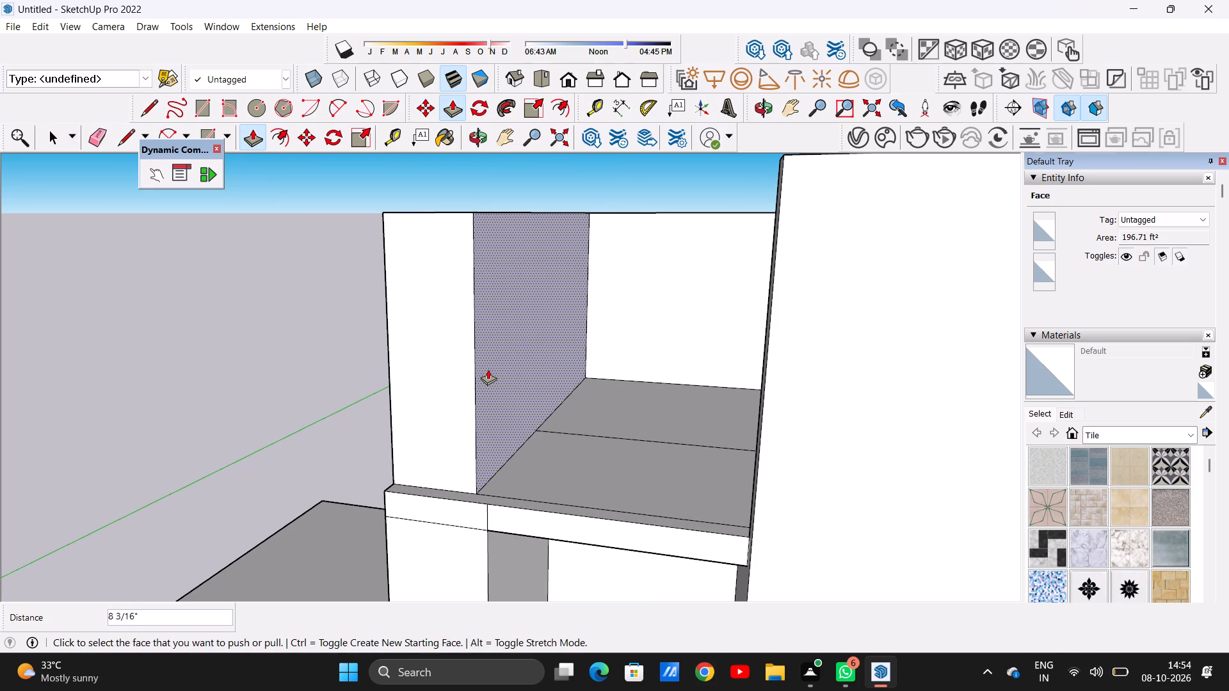
# Push/Pull the inner face of the left wall one storey below back about 8", flush with the top storey's wall.
pyautogui.scroll(-7, 492, 364)
pyautogui.scroll(4, 508, 498)
pyautogui.click(506, 500)
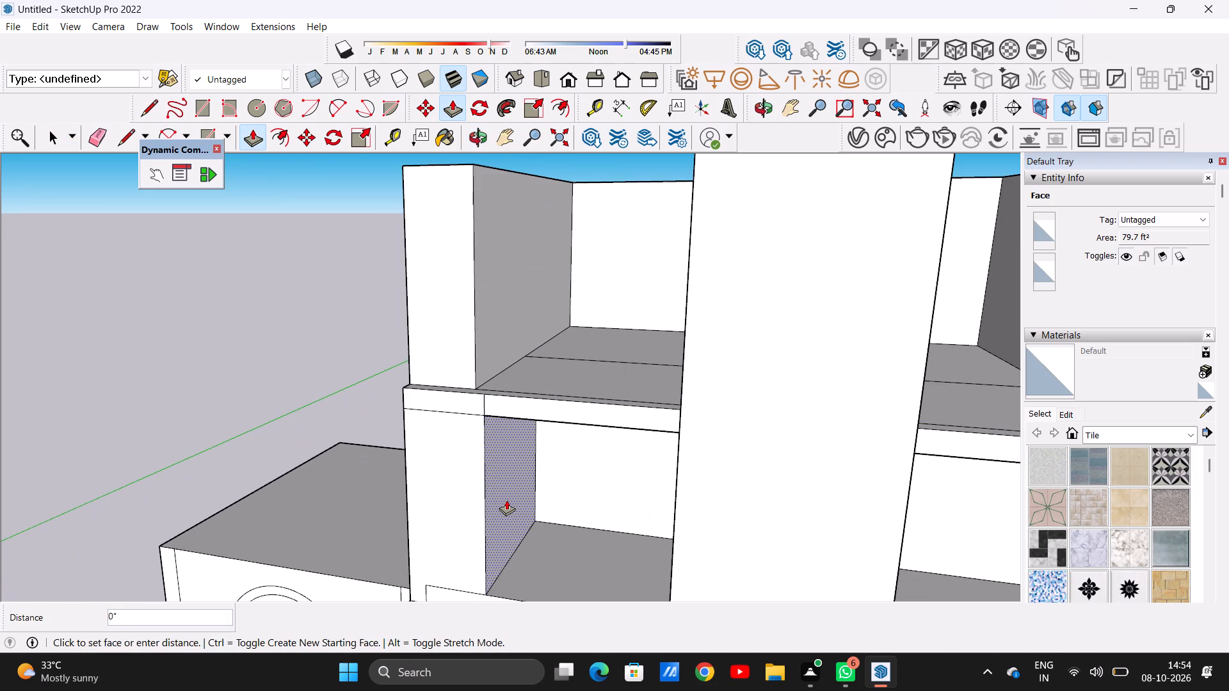
pyautogui.click(476, 384)
# Push/Pull the inner face of the top storey's right wall back about 3", in line with the mark on the slab below.
pyautogui.scroll(-11, 502, 485)
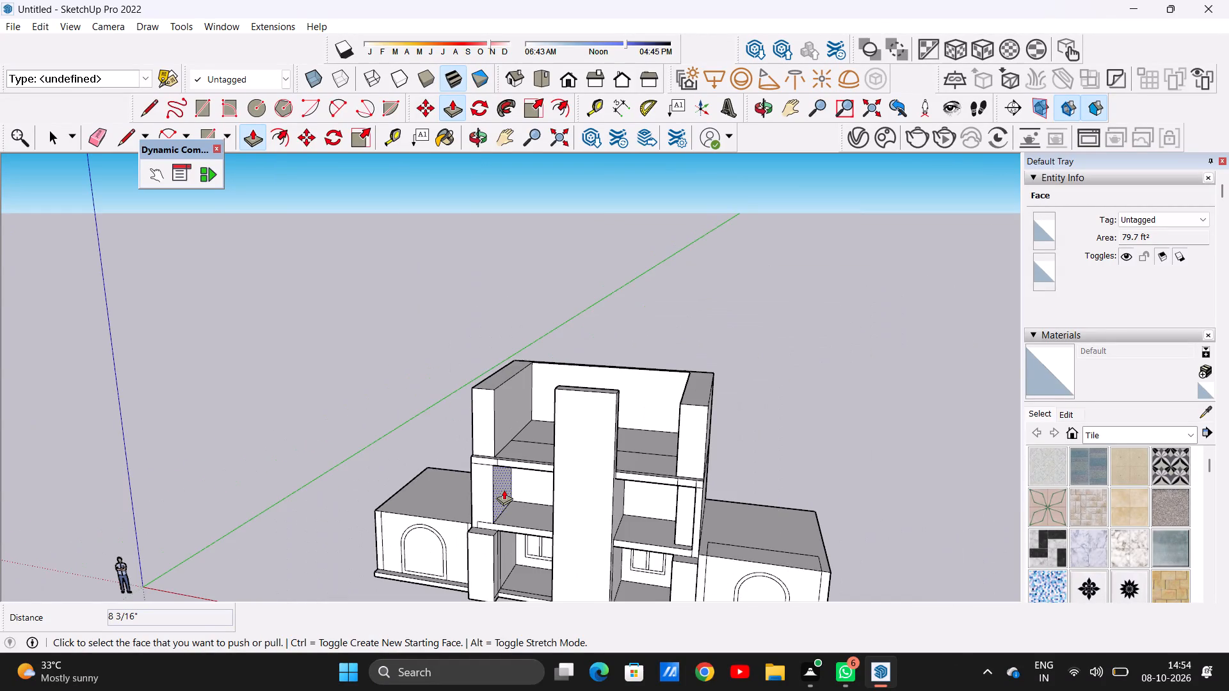
pyautogui.moveTo(566, 504); pyautogui.dragTo(741, 473, button='middle')
pyautogui.scroll(10, 661, 397)
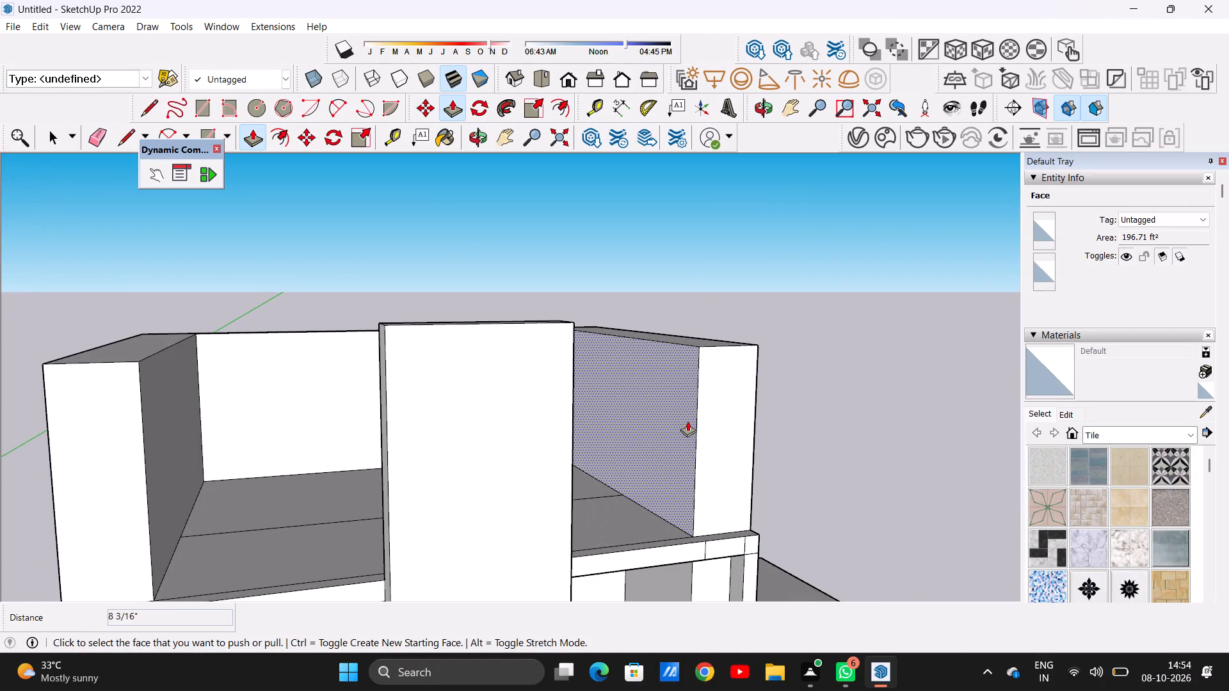
pyautogui.click(687, 425)
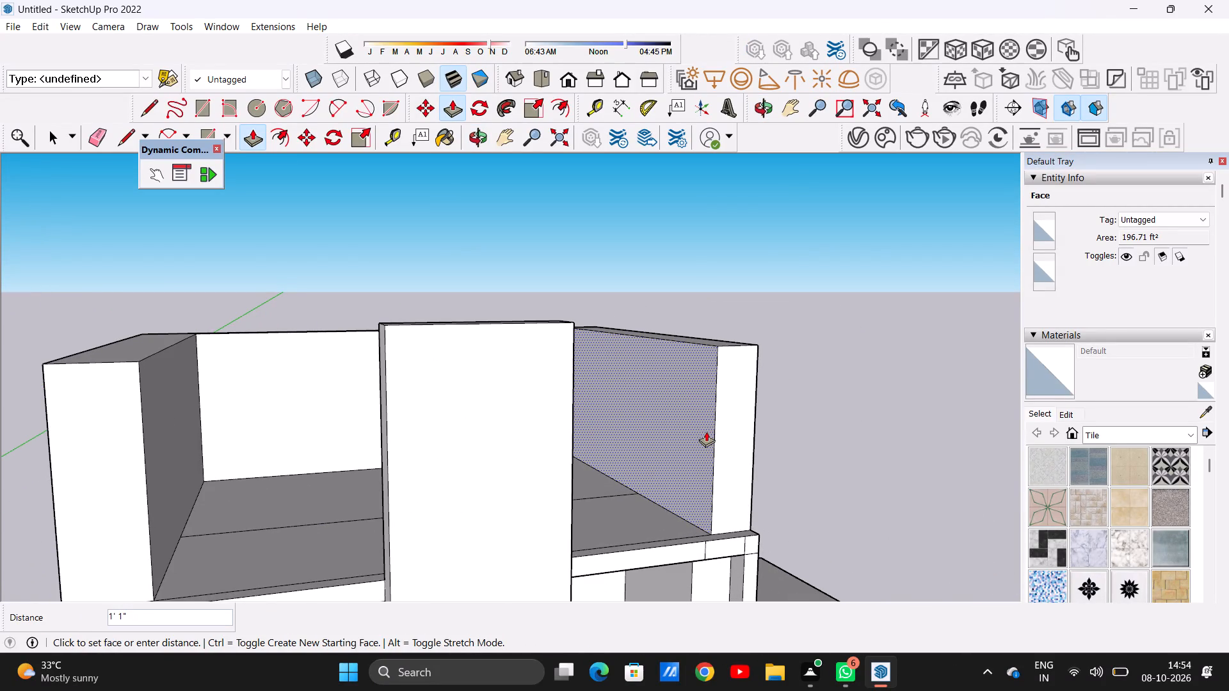
pyautogui.click(709, 562)
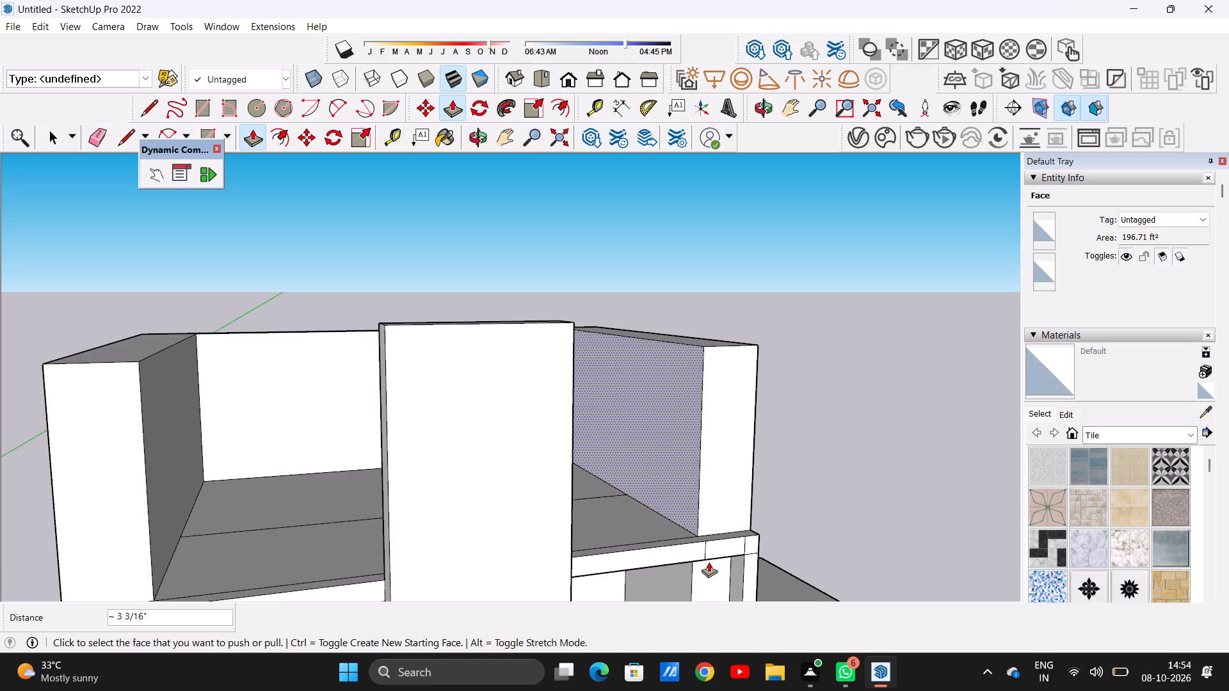
# Push/Pull the inner face of the top storey's back wall forward about 11' 9" towards the front of the building.
pyautogui.press('space')
pyautogui.scroll(-6, 716, 489)
pyautogui.moveTo(728, 509); pyautogui.dragTo(613, 476, button='middle')
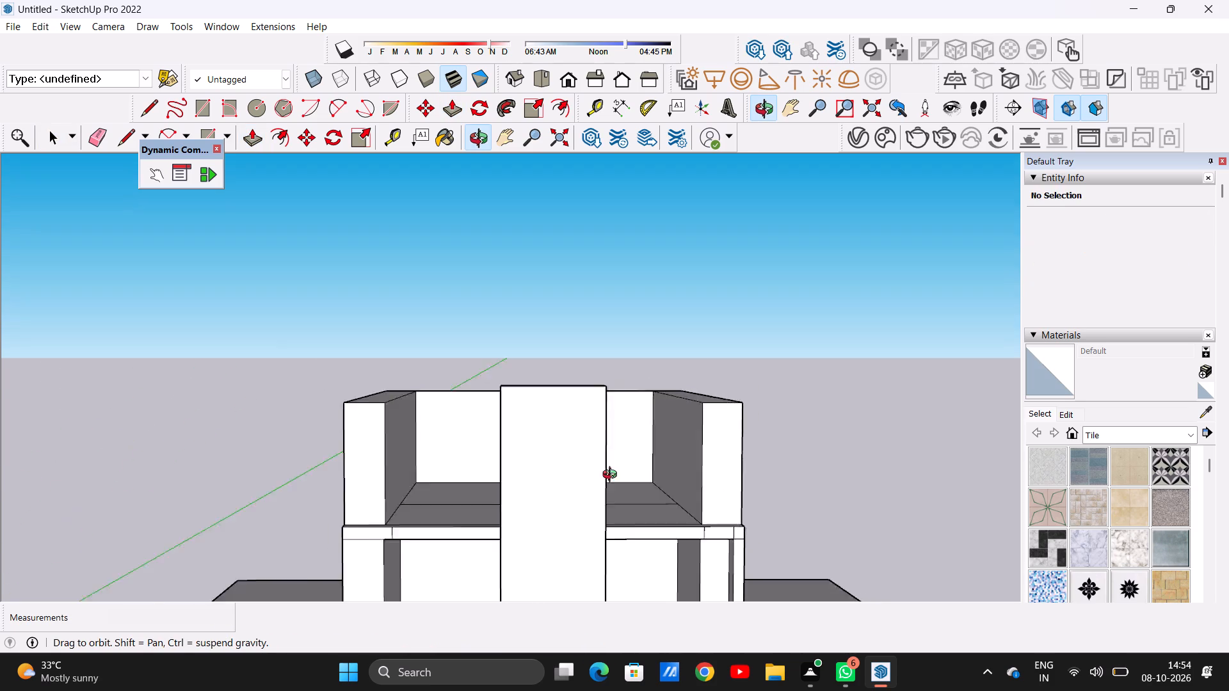
pyautogui.moveTo(613, 476); pyautogui.dragTo(601, 475, button='middle')
pyautogui.scroll(-9, 602, 488)
pyautogui.scroll(2, 554, 505)
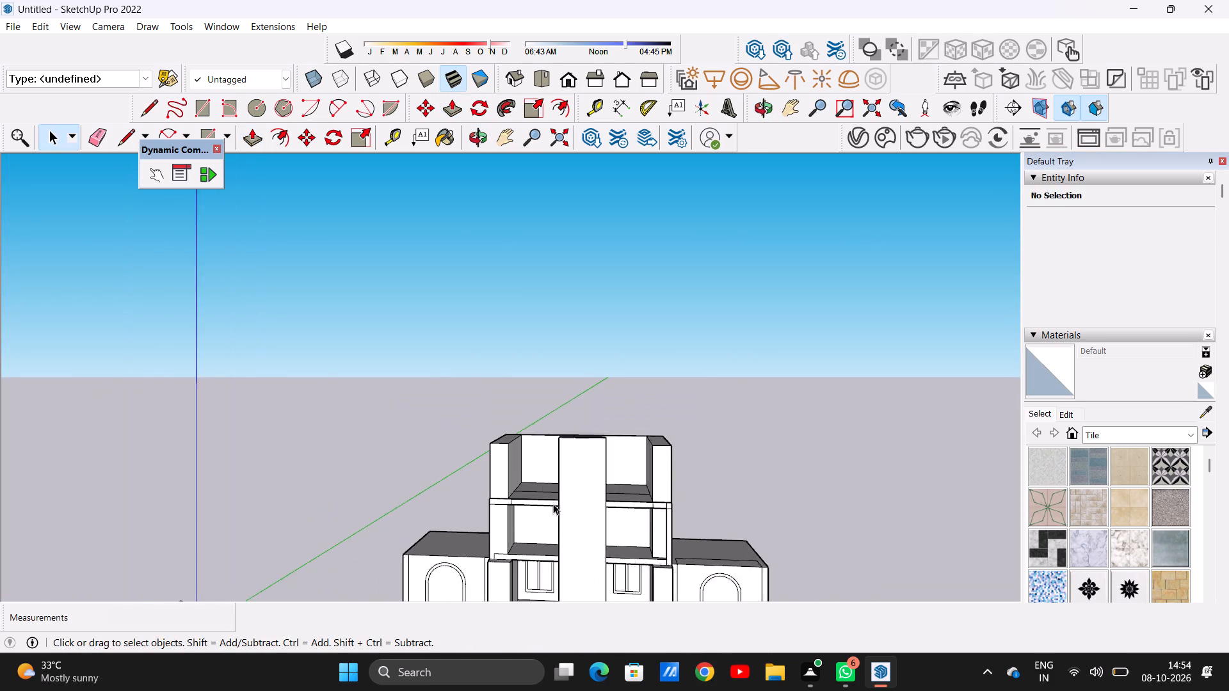
pyautogui.scroll(2, 553, 504)
pyautogui.moveTo(614, 457); pyautogui.dragTo(520, 564, button='middle')
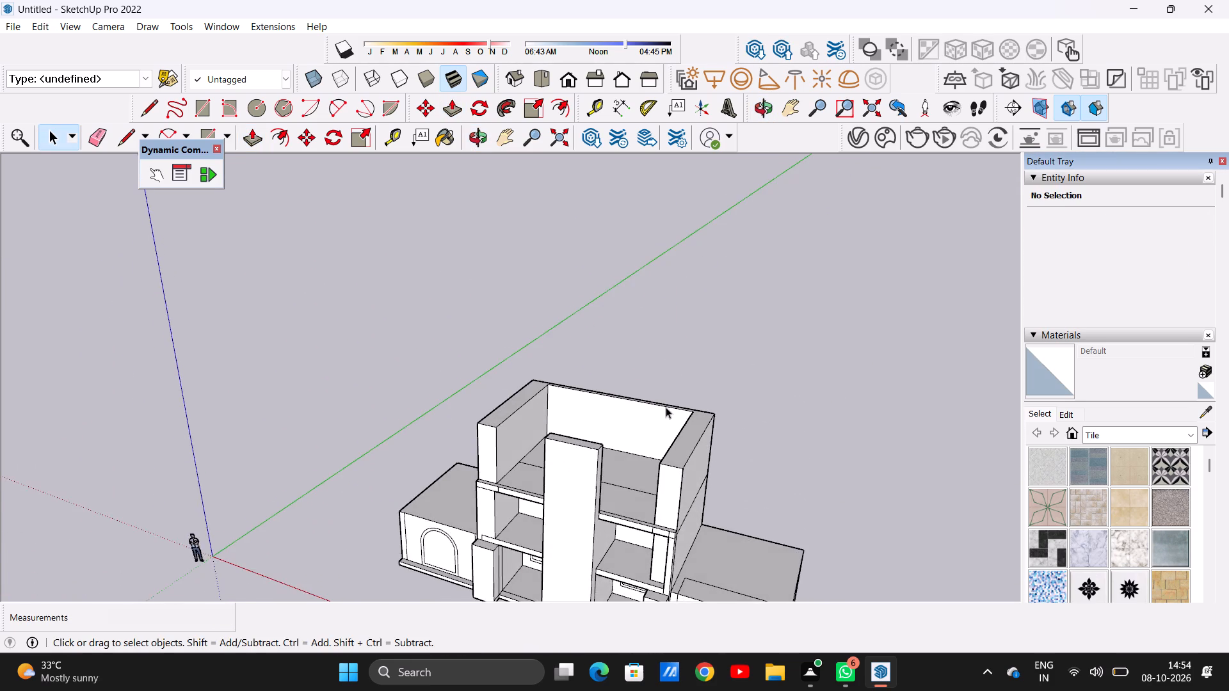
pyautogui.scroll(1, 668, 400)
pyautogui.moveTo(604, 431); pyautogui.dragTo(823, 447, button='middle')
pyautogui.scroll(5, 590, 392)
pyautogui.moveTo(527, 424); pyautogui.dragTo(526, 425, button='middle')
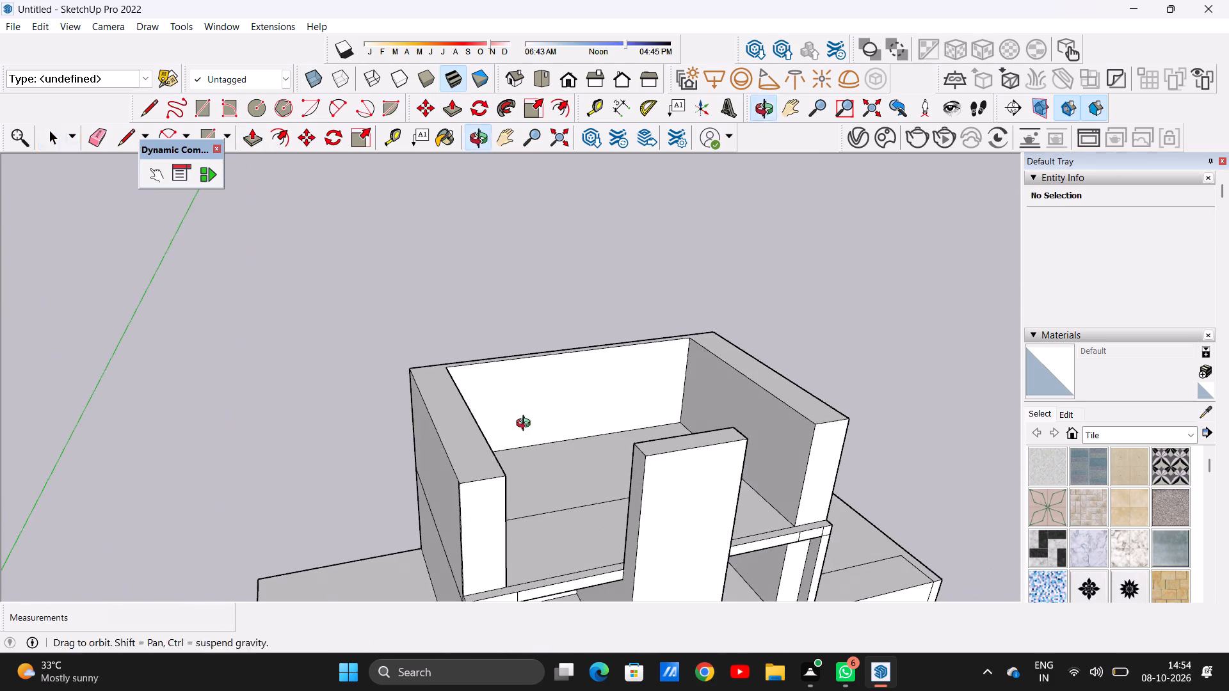
pyautogui.moveTo(526, 425); pyautogui.dragTo(596, 481, button='middle')
pyautogui.scroll(8, 524, 390)
pyautogui.press('p')
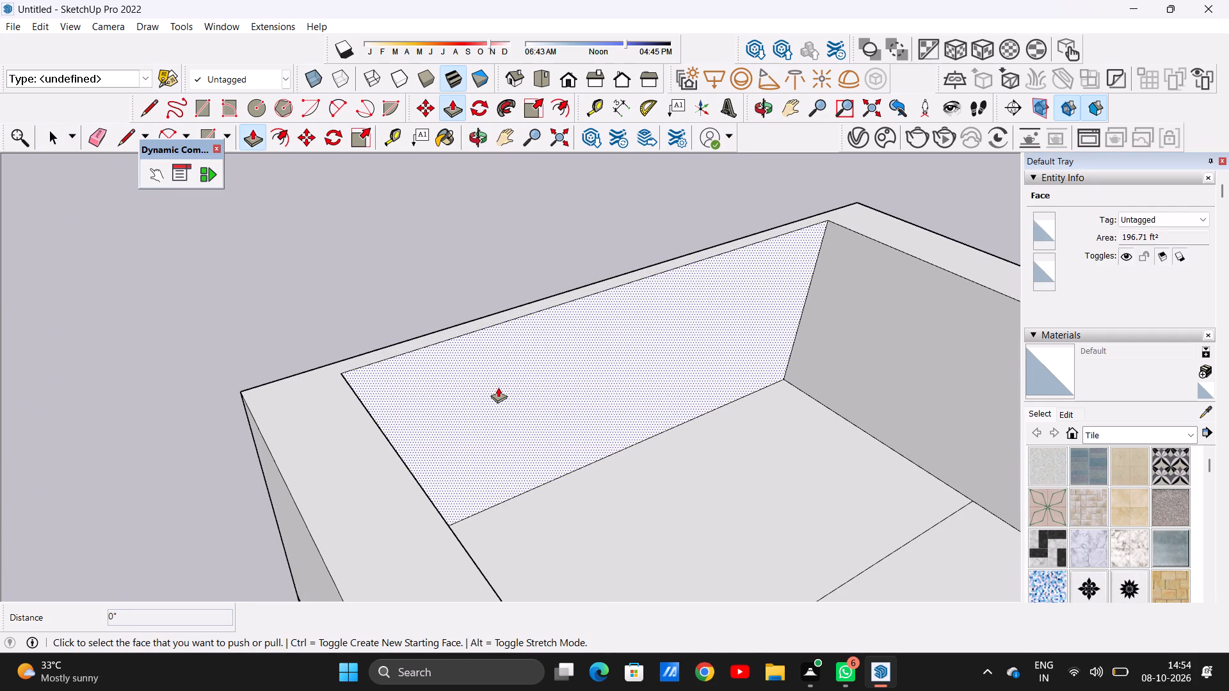
pyautogui.click(498, 387)
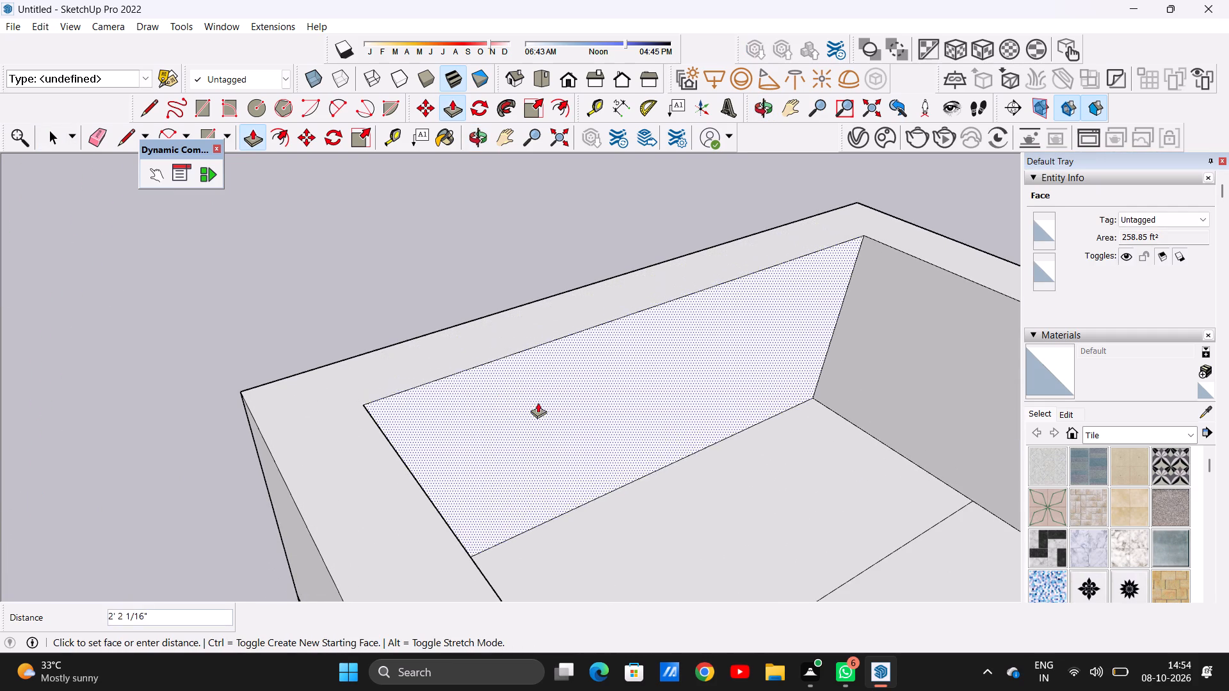
pyautogui.scroll(-10, 533, 401)
pyautogui.scroll(7, 579, 504)
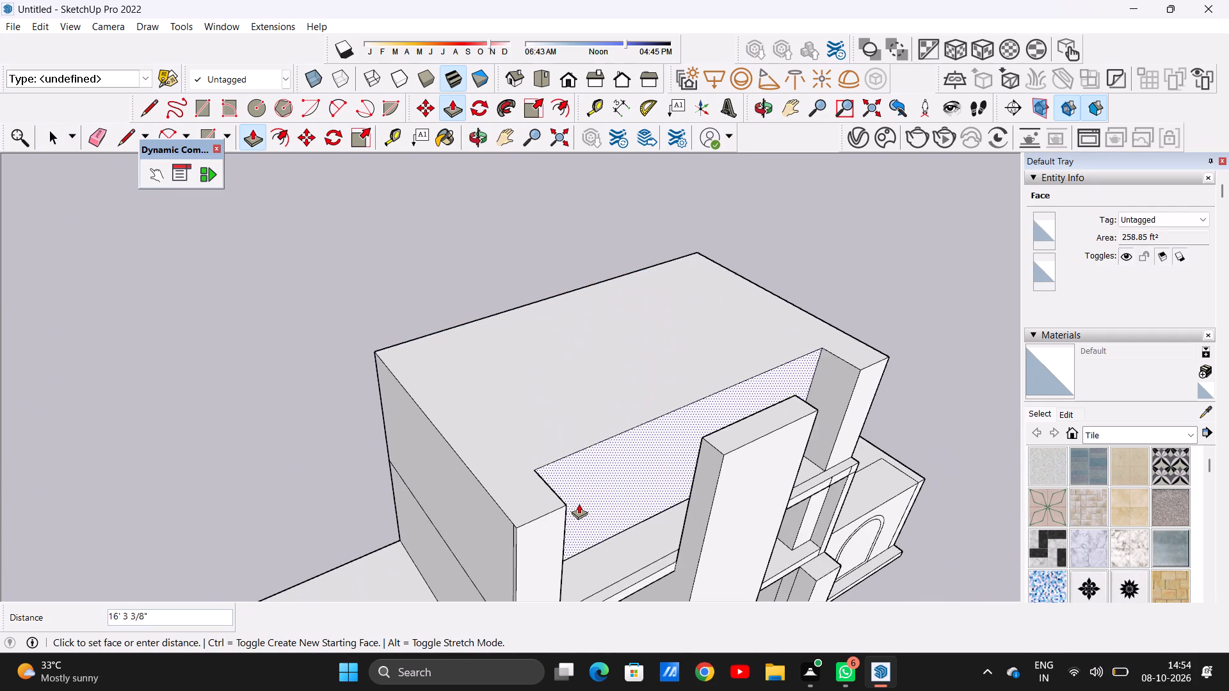
pyautogui.scroll(14, 579, 504)
pyautogui.scroll(-7, 566, 432)
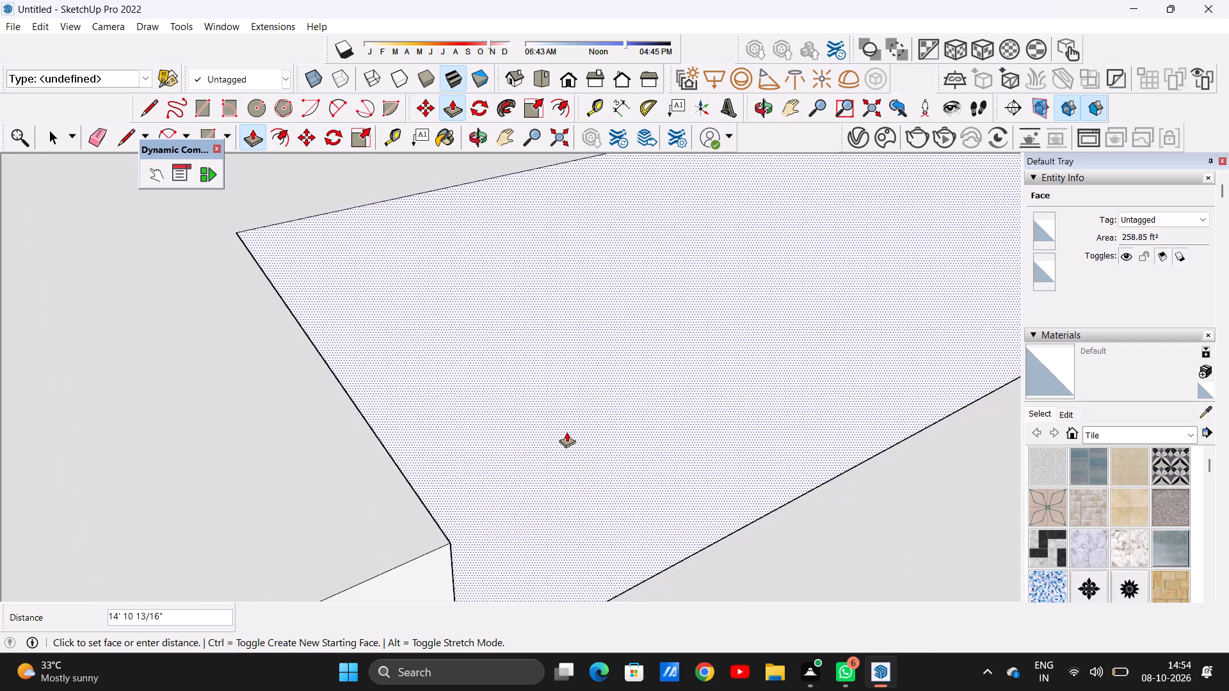
pyautogui.scroll(-4, 566, 432)
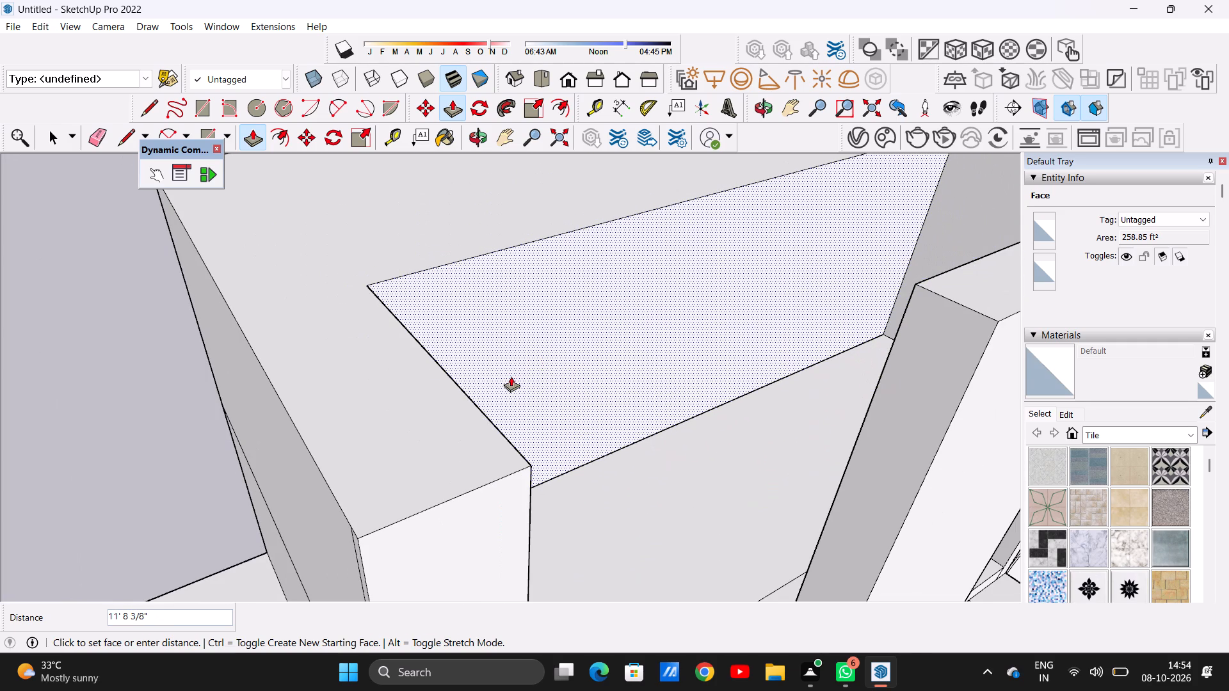
pyautogui.click(537, 353)
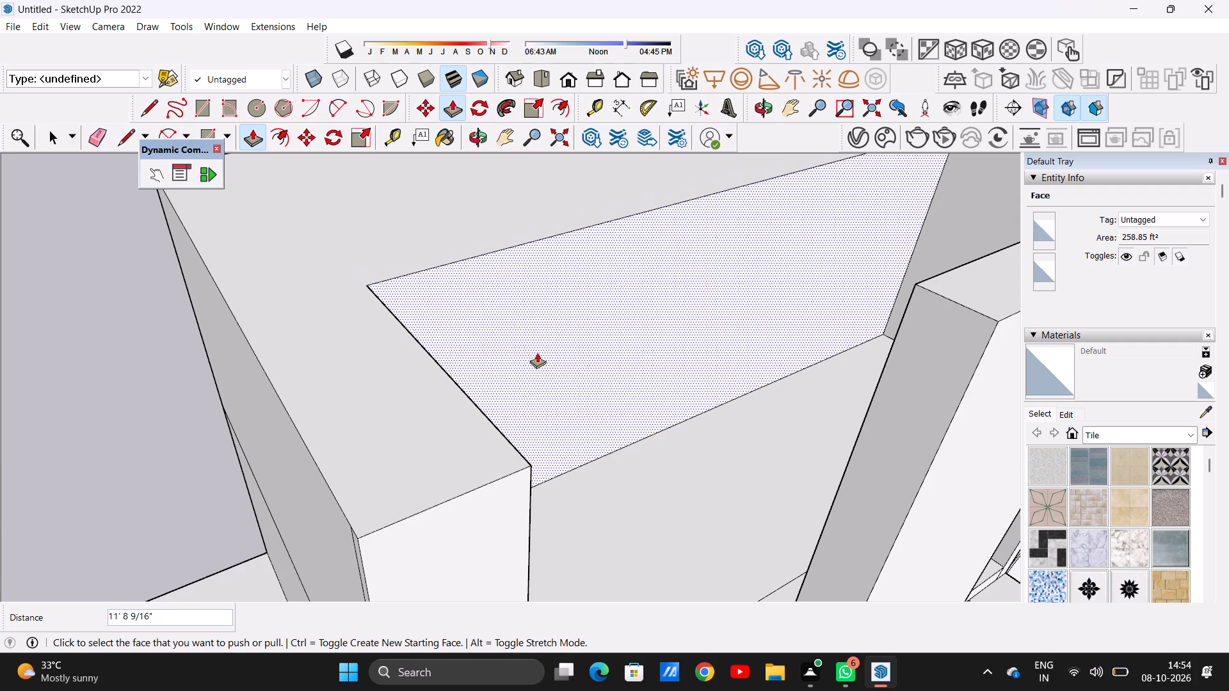
pyautogui.press('space')
# Examine the set-forward top-storey back wall against the storeys below from the front, above and both sides.
pyautogui.scroll(-8, 556, 524)
pyautogui.moveTo(591, 488); pyautogui.dragTo(484, 388, button='middle')
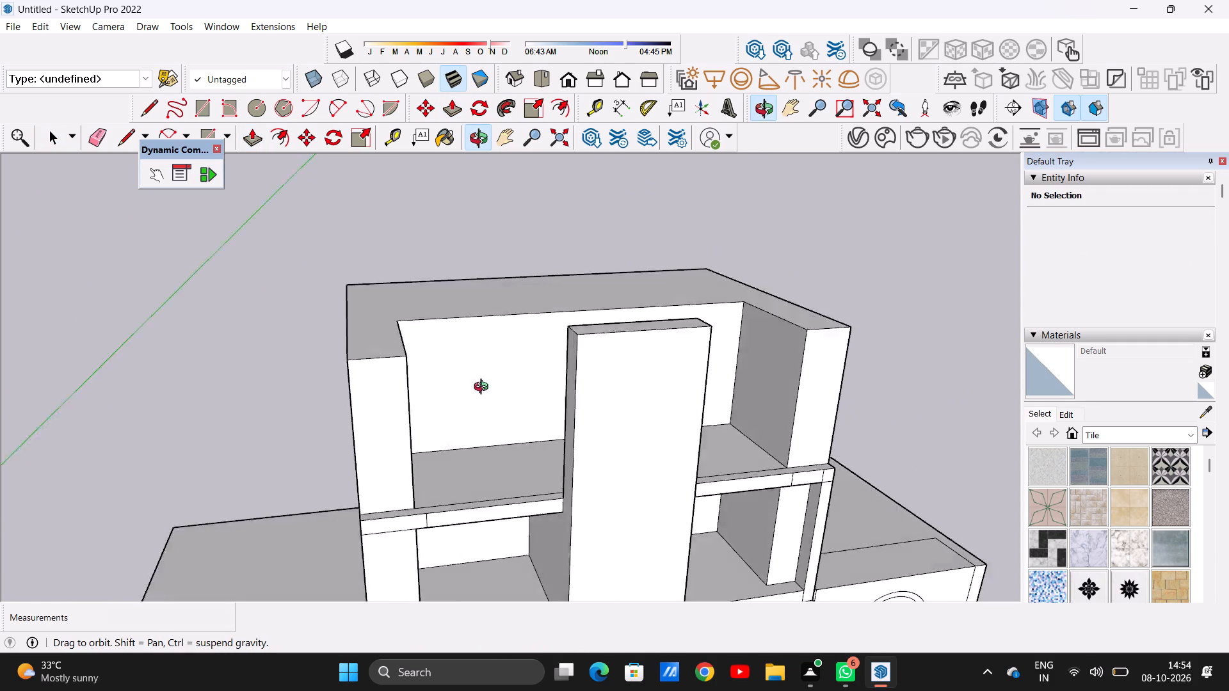
pyautogui.moveTo(484, 388); pyautogui.dragTo(438, 352, button='middle')
pyautogui.scroll(-15, 527, 379)
pyautogui.scroll(7, 530, 417)
pyautogui.moveTo(485, 385); pyautogui.dragTo(460, 312, button='middle')
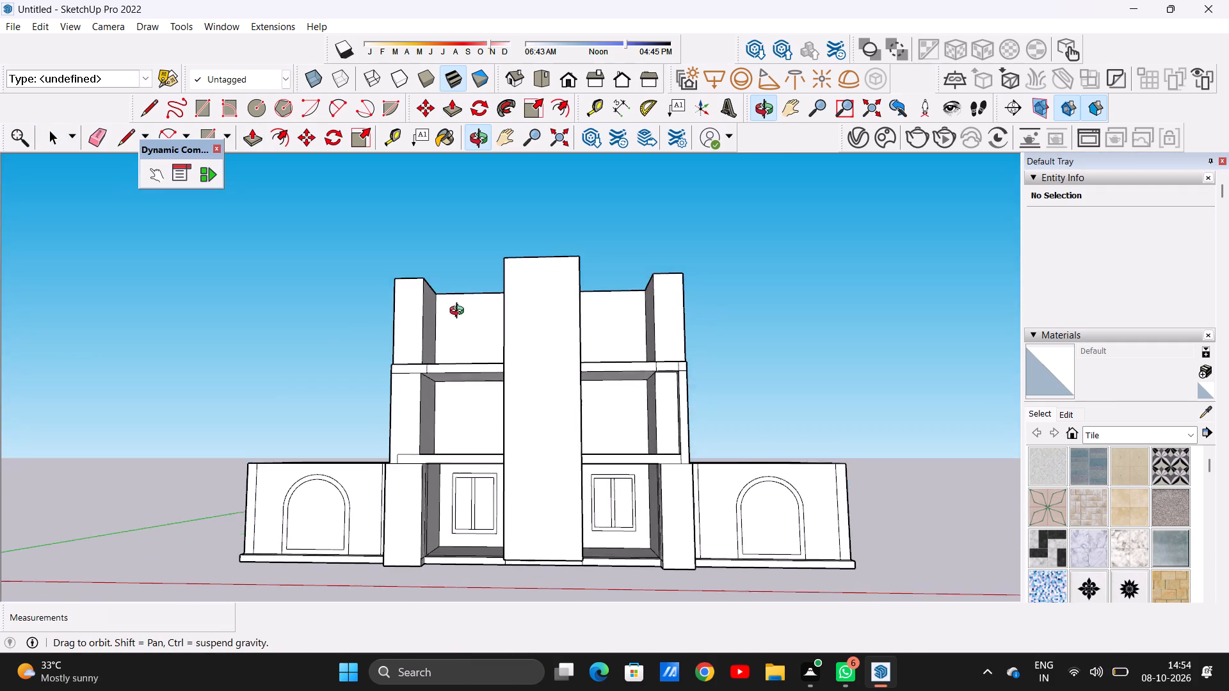
pyautogui.moveTo(460, 312); pyautogui.dragTo(468, 344, button='middle')
pyautogui.scroll(6, 465, 337)
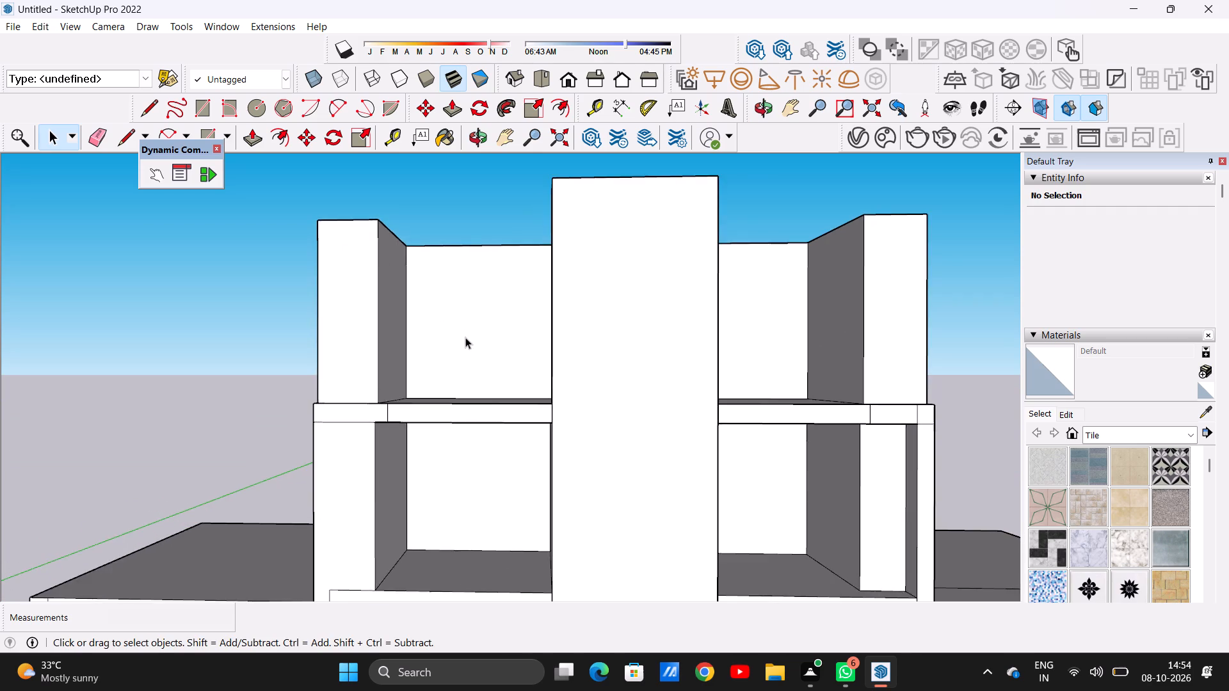
pyautogui.scroll(-9, 465, 337)
pyautogui.moveTo(504, 298); pyautogui.dragTo(495, 505, button='middle')
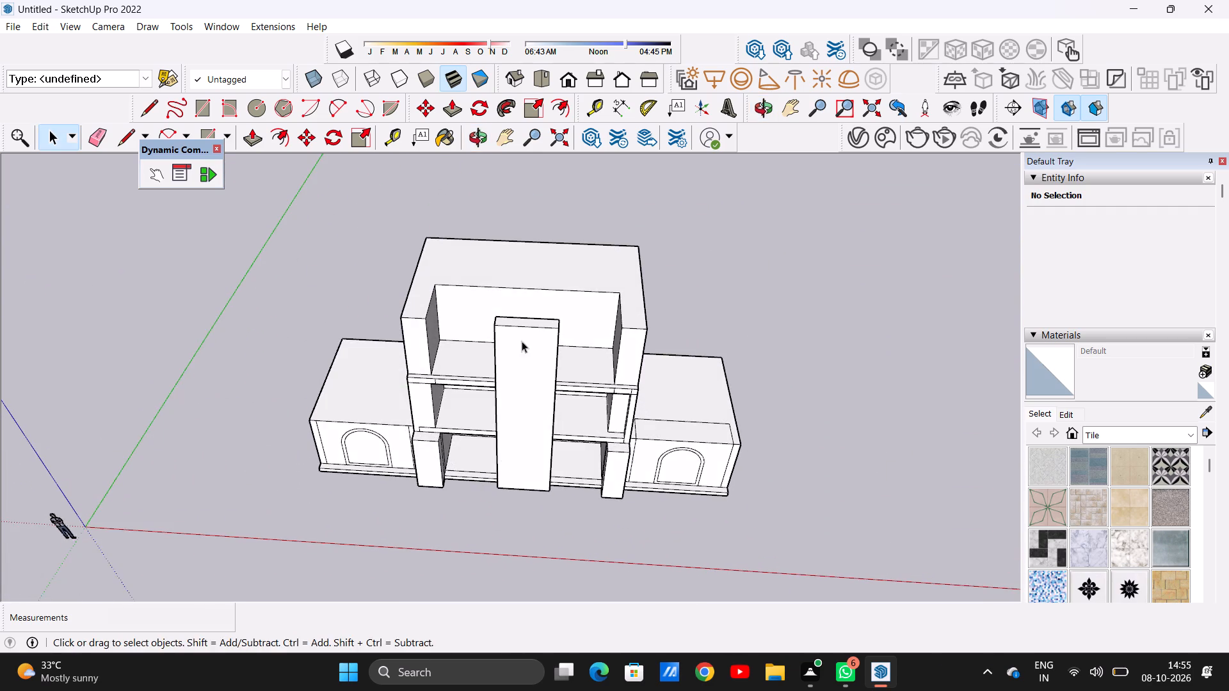
pyautogui.moveTo(522, 341); pyautogui.dragTo(729, 367, button='middle')
pyautogui.moveTo(490, 364); pyautogui.dragTo(670, 386, button='middle')
pyautogui.moveTo(670, 386); pyautogui.dragTo(316, 319, button='middle')
pyautogui.moveTo(527, 361); pyautogui.dragTo(353, 288, button='middle')
# Push/Pull the U-shaped top face of the top storey's walls up 1'.
pyautogui.scroll(5, 548, 250)
pyautogui.moveTo(555, 251); pyautogui.dragTo(547, 361, button='middle')
pyautogui.scroll(2, 612, 353)
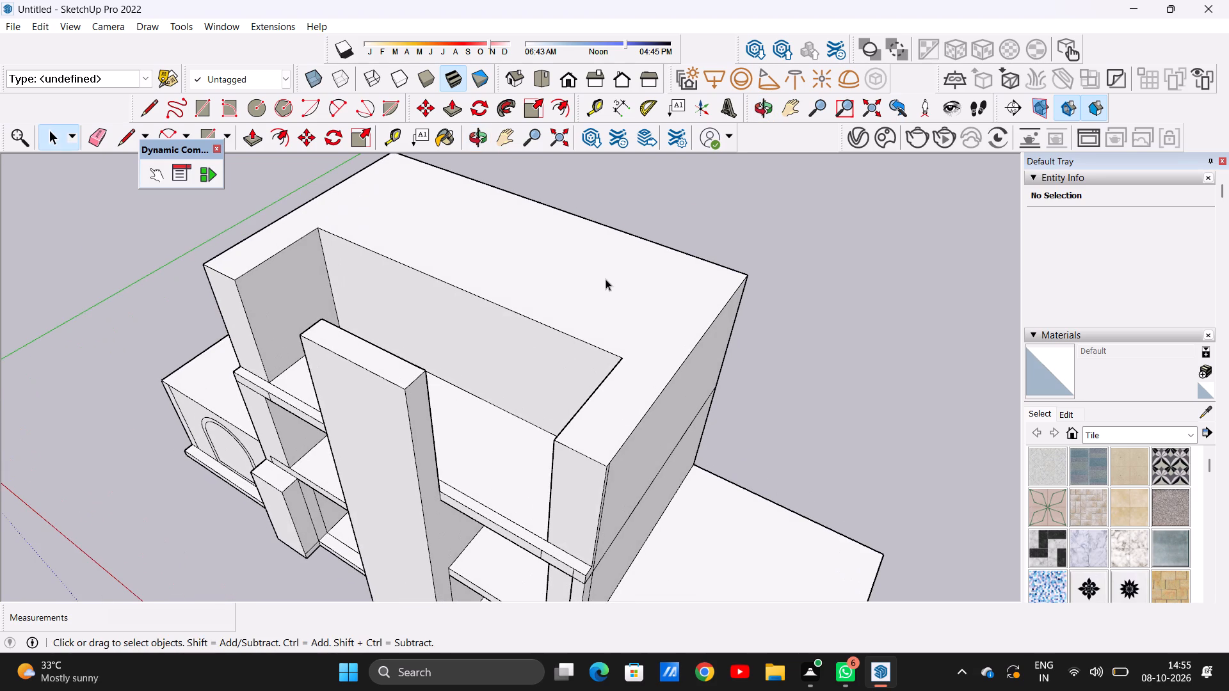
pyautogui.press('p')
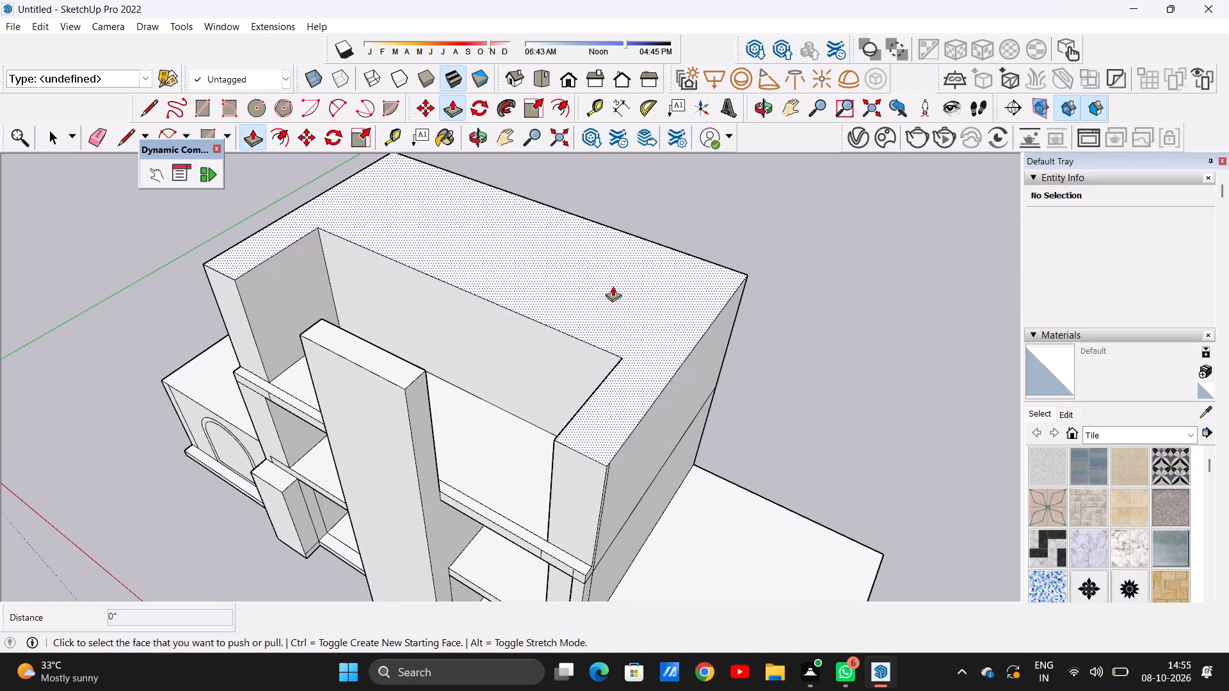
pyautogui.click(618, 292)
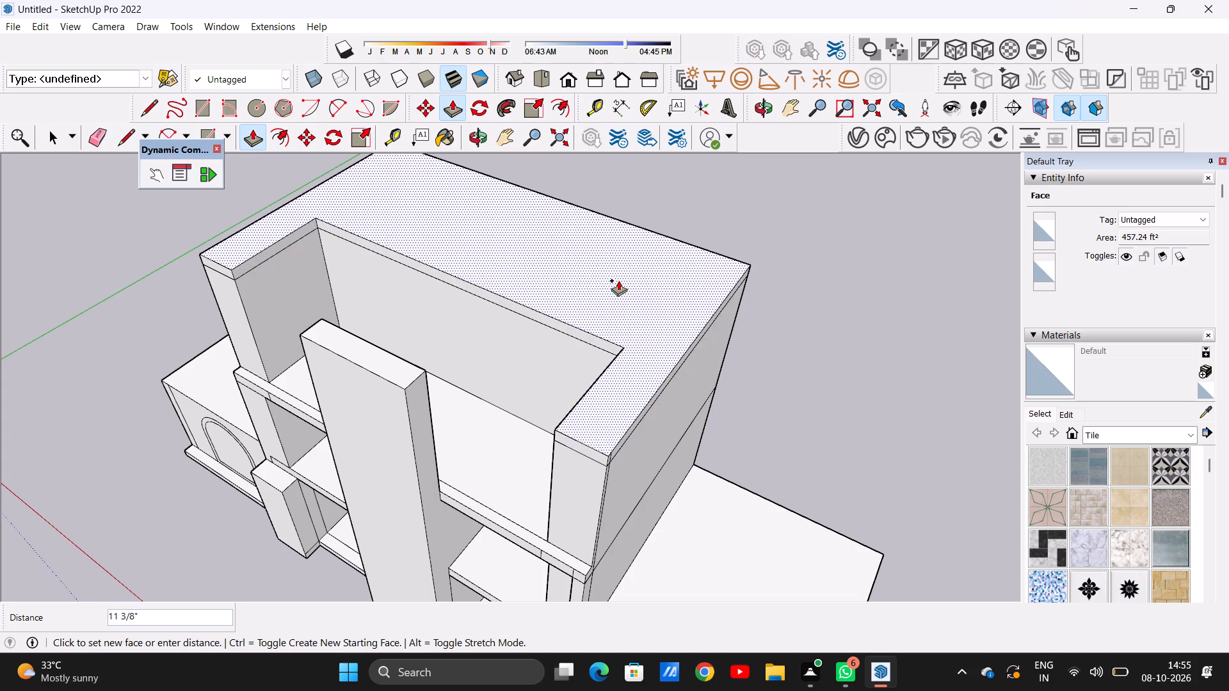
pyautogui.write("1'")
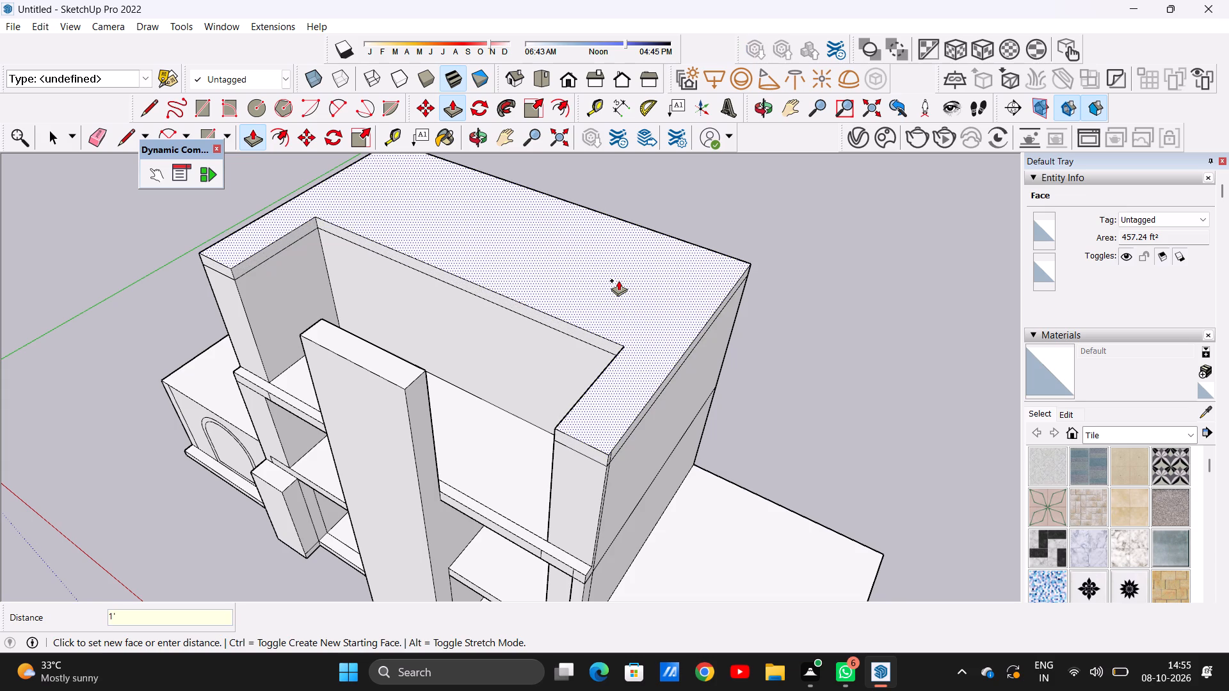
pyautogui.press('Return')
pyautogui.press('space')
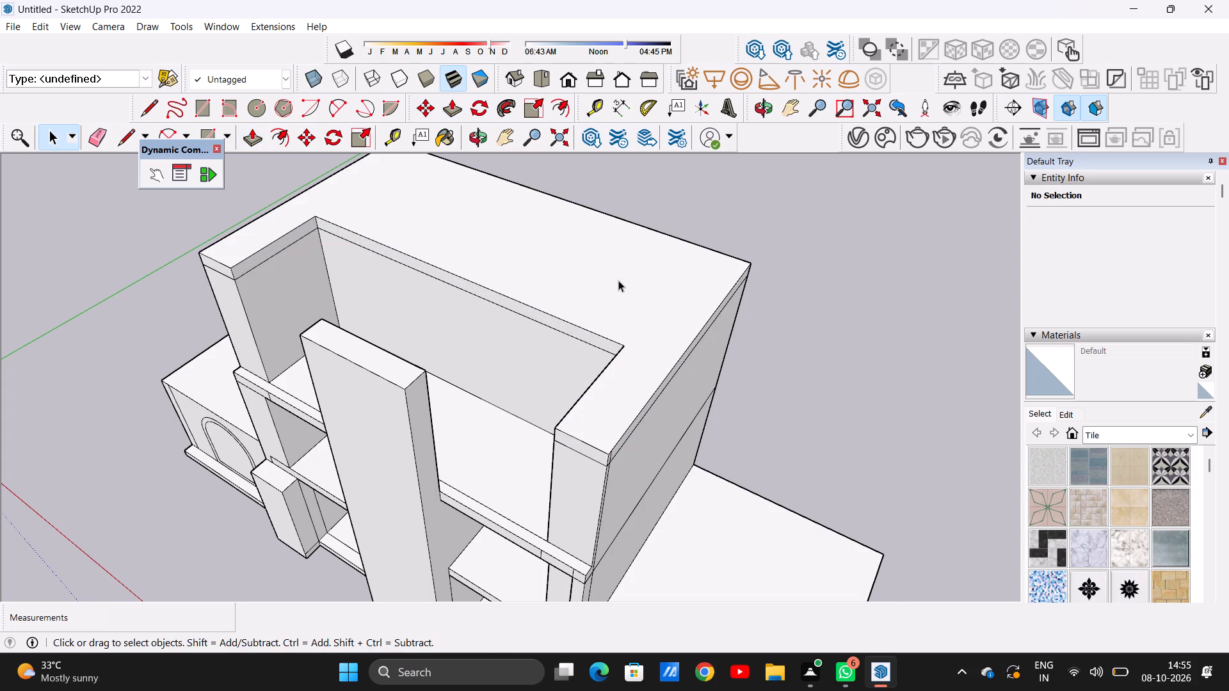
# Push/Pull the inner back face of the 1' roof band forward about 7' 11 1/2", flush with the side walls' front faces.
pyautogui.scroll(-6, 384, 290)
pyautogui.moveTo(264, 334); pyautogui.dragTo(649, 225, button='middle')
pyautogui.scroll(6, 550, 282)
pyautogui.moveTo(501, 312); pyautogui.dragTo(501, 395, button='middle')
pyautogui.scroll(3, 529, 422)
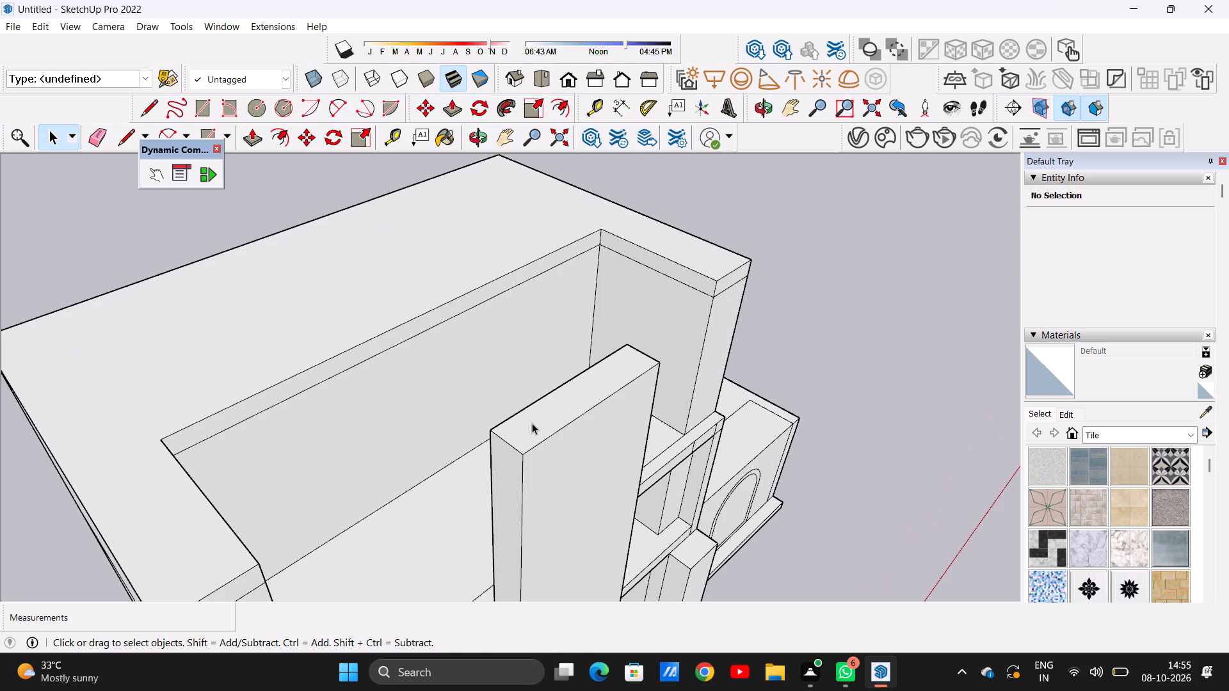
pyautogui.press('p')
pyautogui.scroll(1, 204, 440)
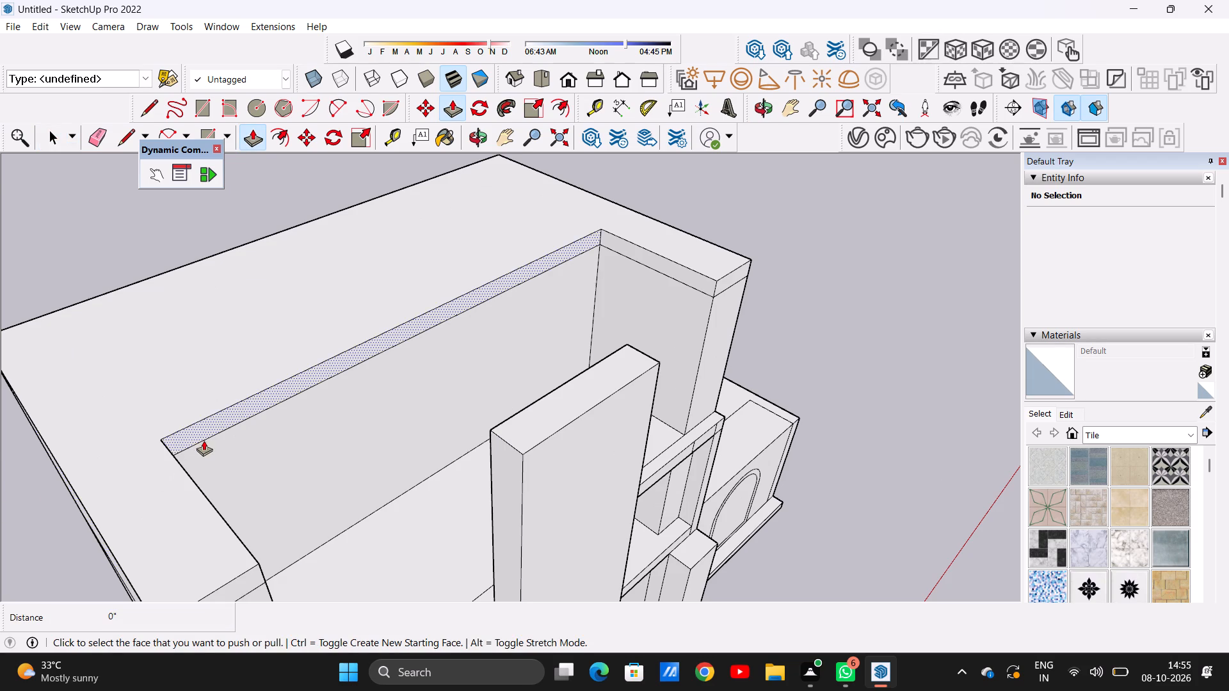
pyautogui.scroll(5, 204, 440)
pyautogui.scroll(-1, 200, 438)
pyautogui.scroll(2, 200, 438)
pyautogui.click(189, 426)
pyautogui.scroll(-3, 285, 439)
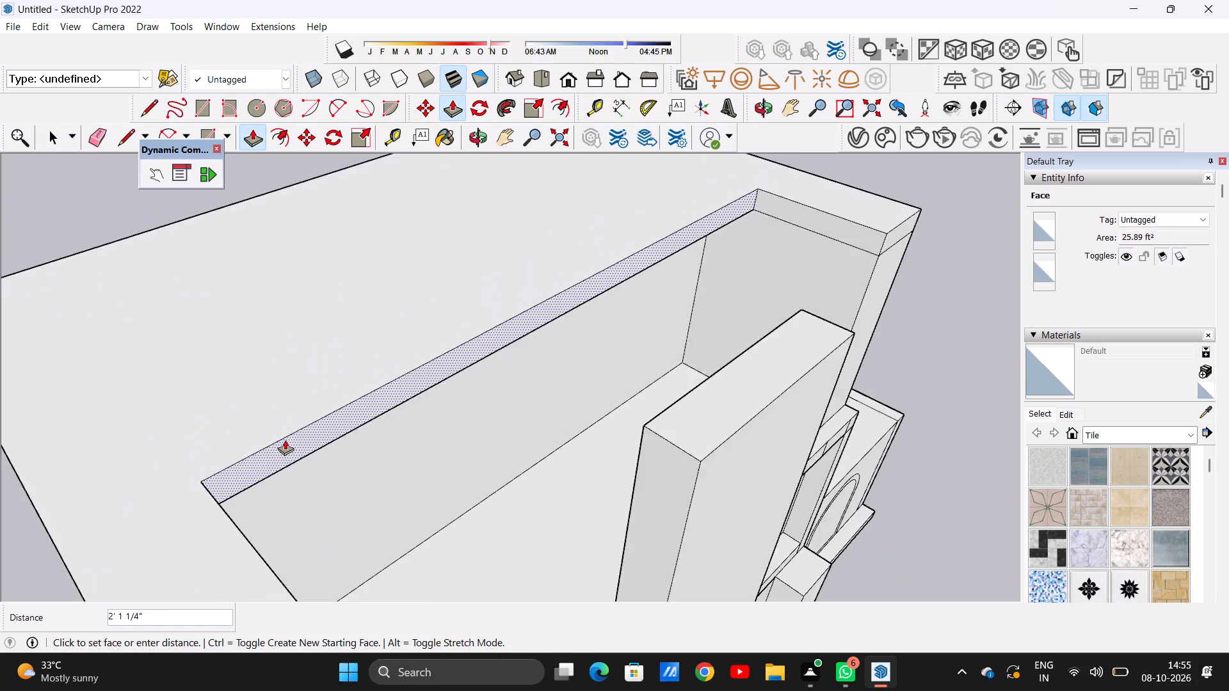
pyautogui.scroll(-9, 285, 440)
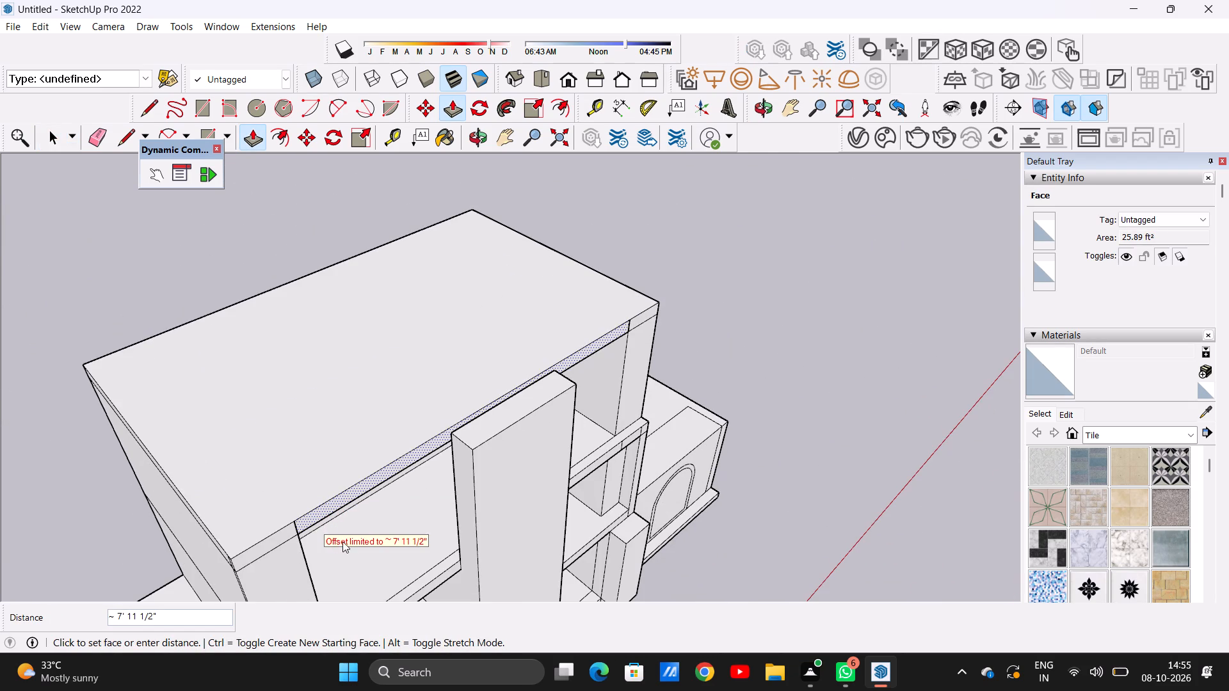
pyautogui.click(350, 544)
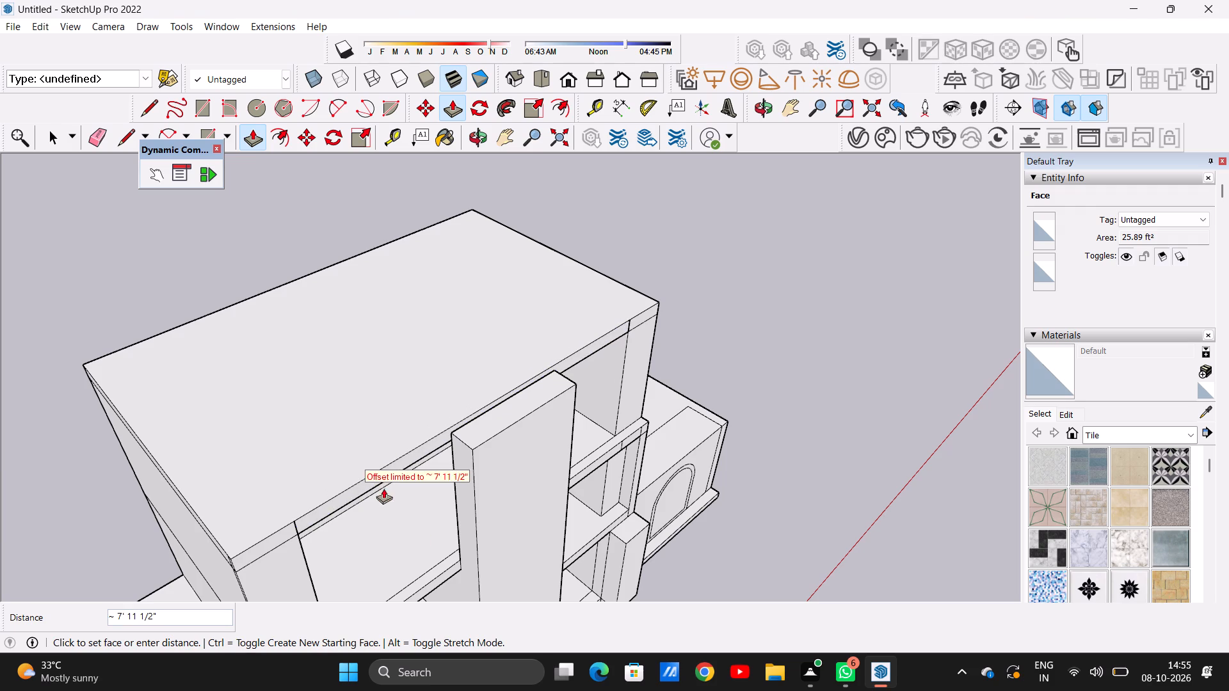
pyautogui.click(306, 528)
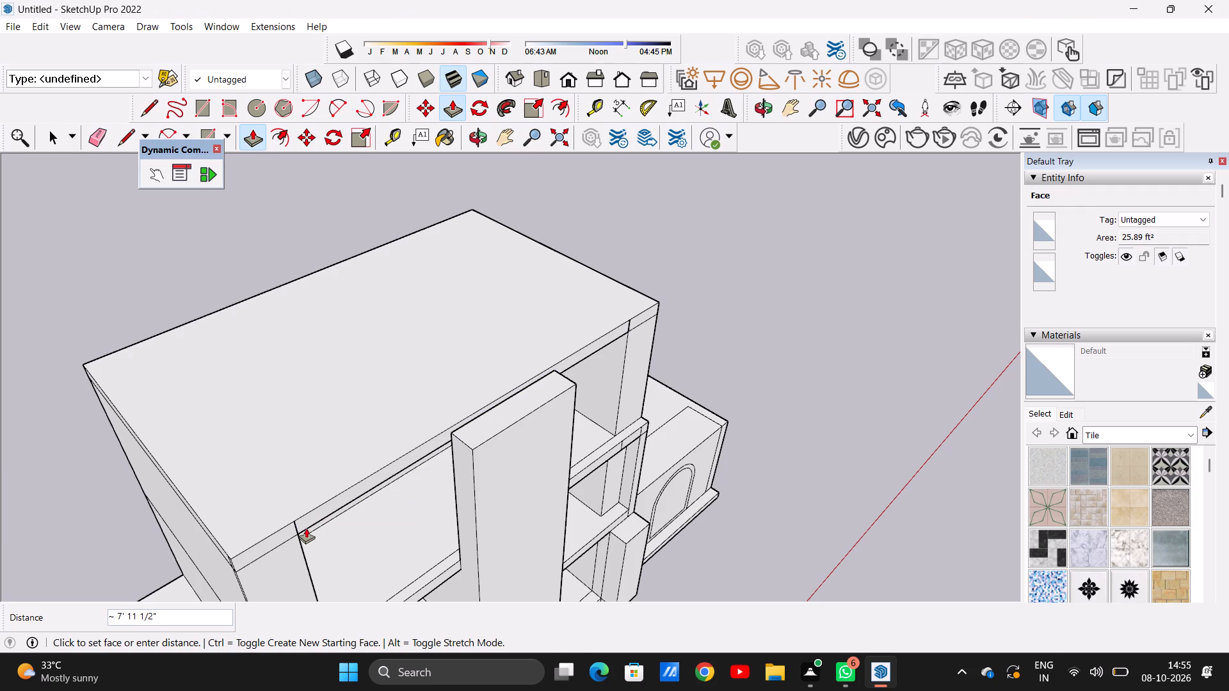
pyautogui.press('space')
# Examine the roof slab, top-storey openings and centre wall from above, both sides and the front.
pyautogui.scroll(-3, 429, 412)
pyautogui.moveTo(453, 434); pyautogui.dragTo(357, 434, button='middle')
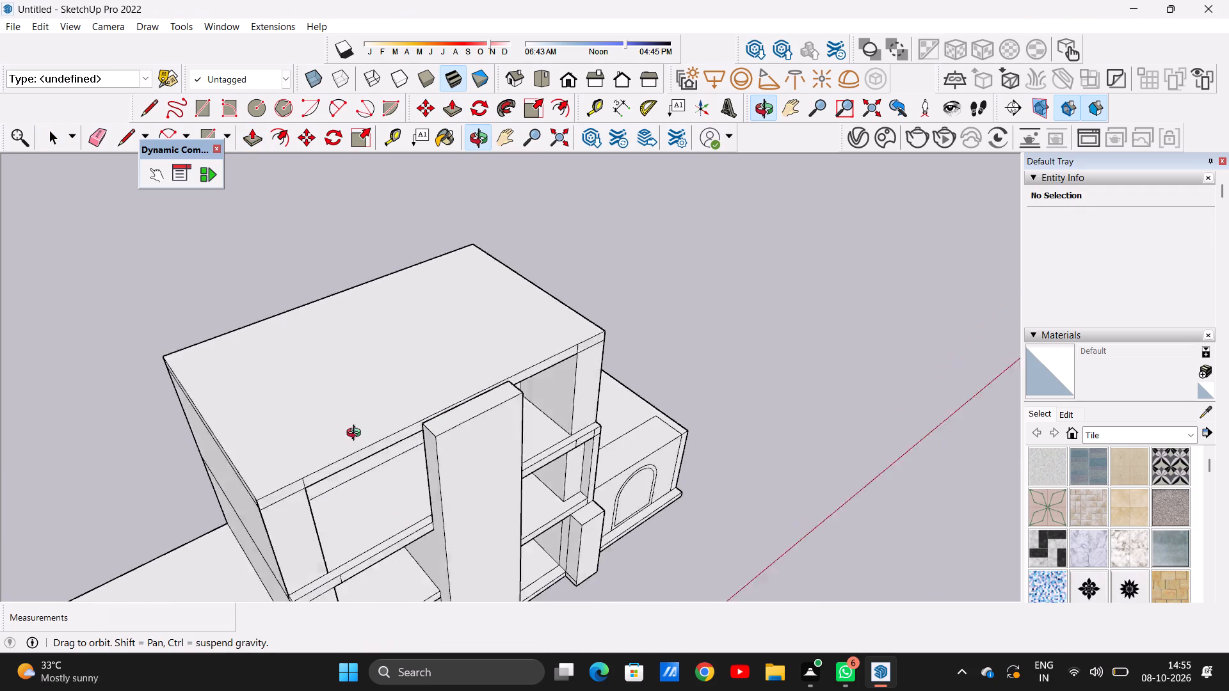
pyautogui.moveTo(357, 434); pyautogui.dragTo(431, 297, button='middle')
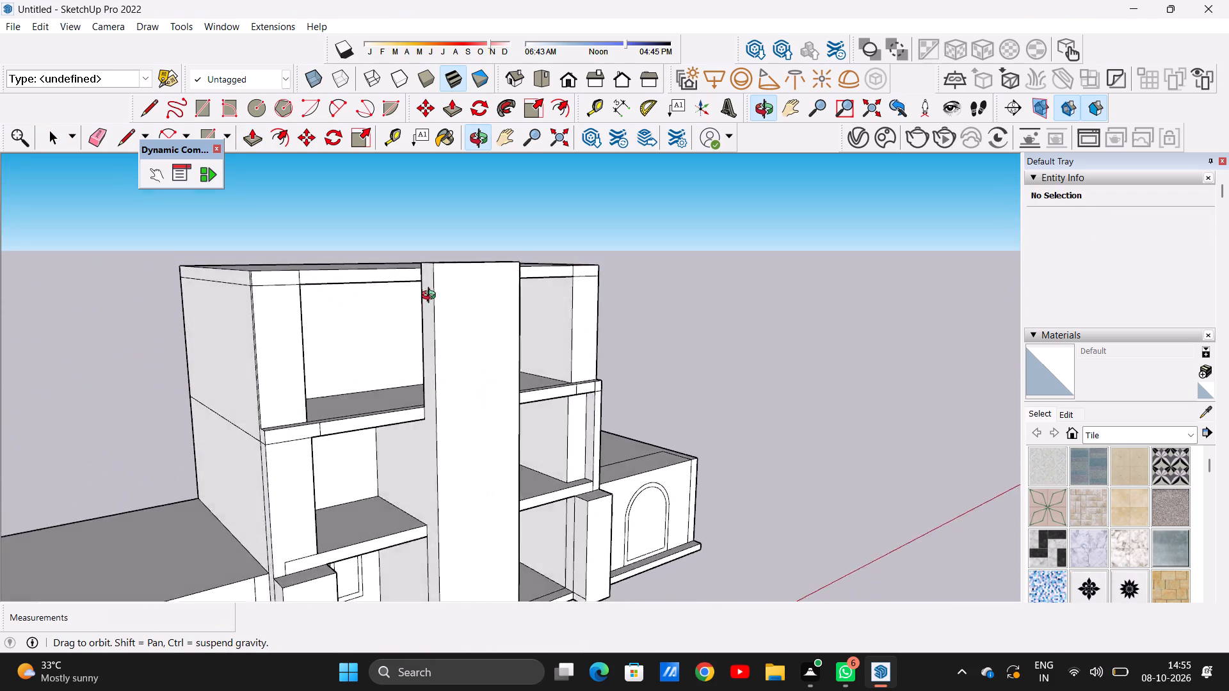
pyautogui.moveTo(431, 297); pyautogui.dragTo(257, 289, button='middle')
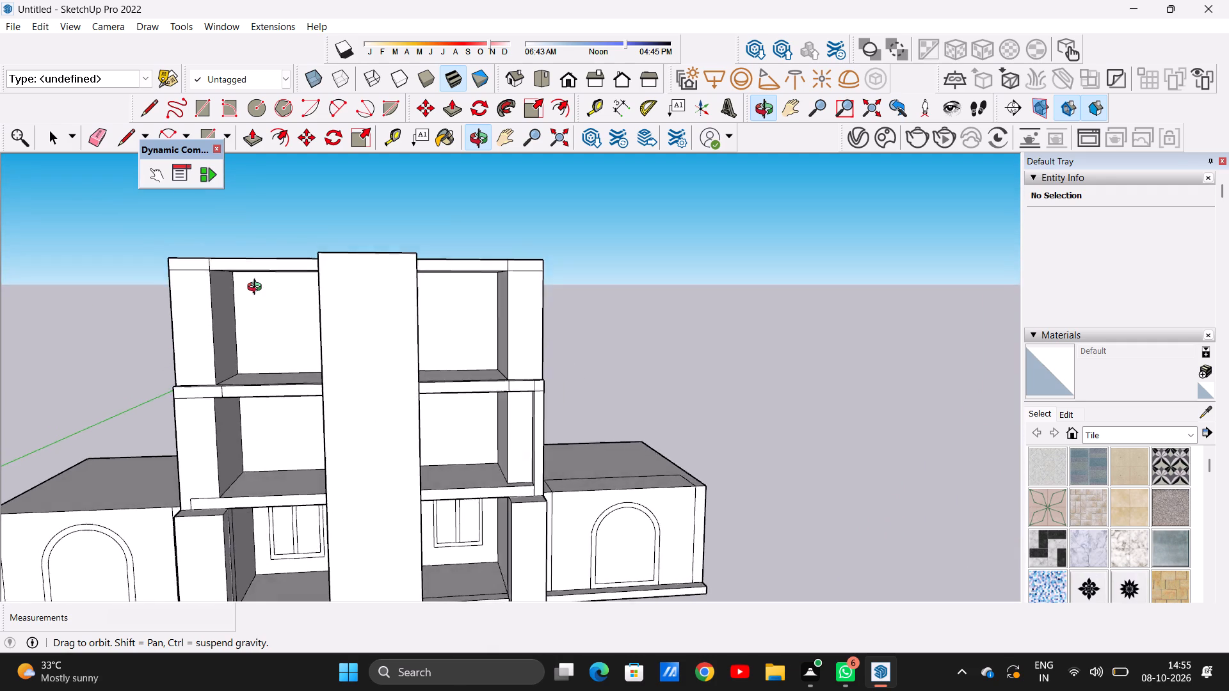
pyautogui.moveTo(257, 289); pyautogui.dragTo(349, 332, button='middle')
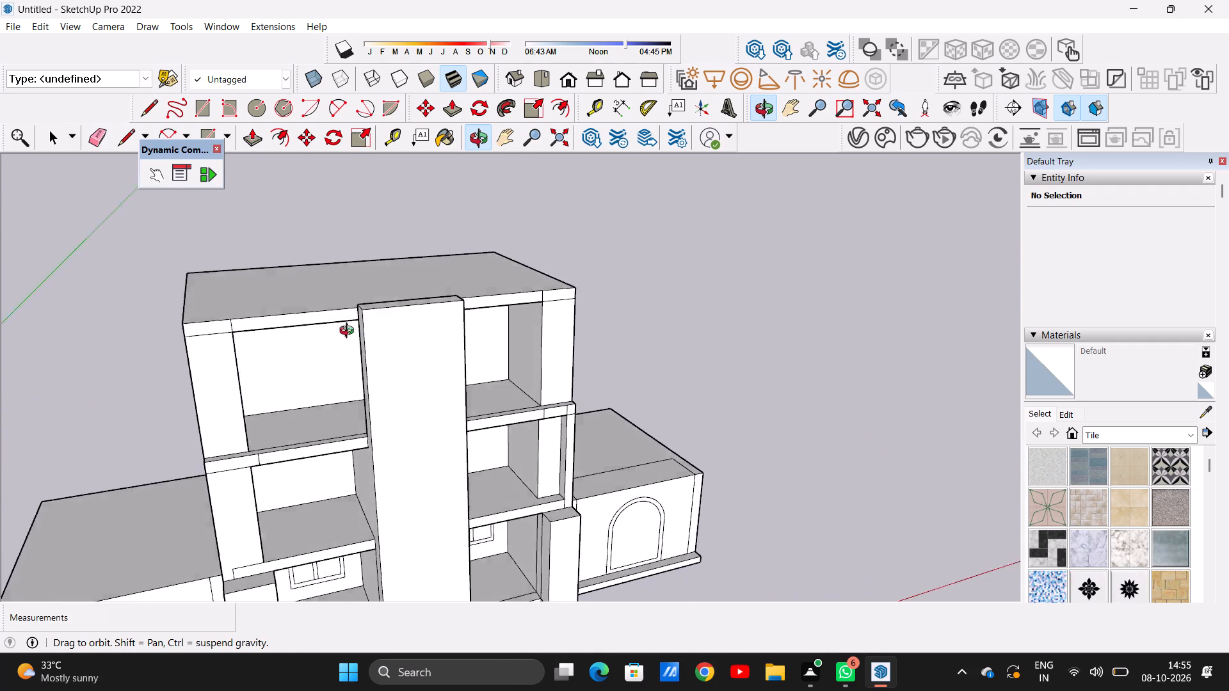
pyautogui.moveTo(349, 332); pyautogui.dragTo(444, 379, button='middle')
pyautogui.moveTo(442, 360); pyautogui.dragTo(436, 349, button='middle')
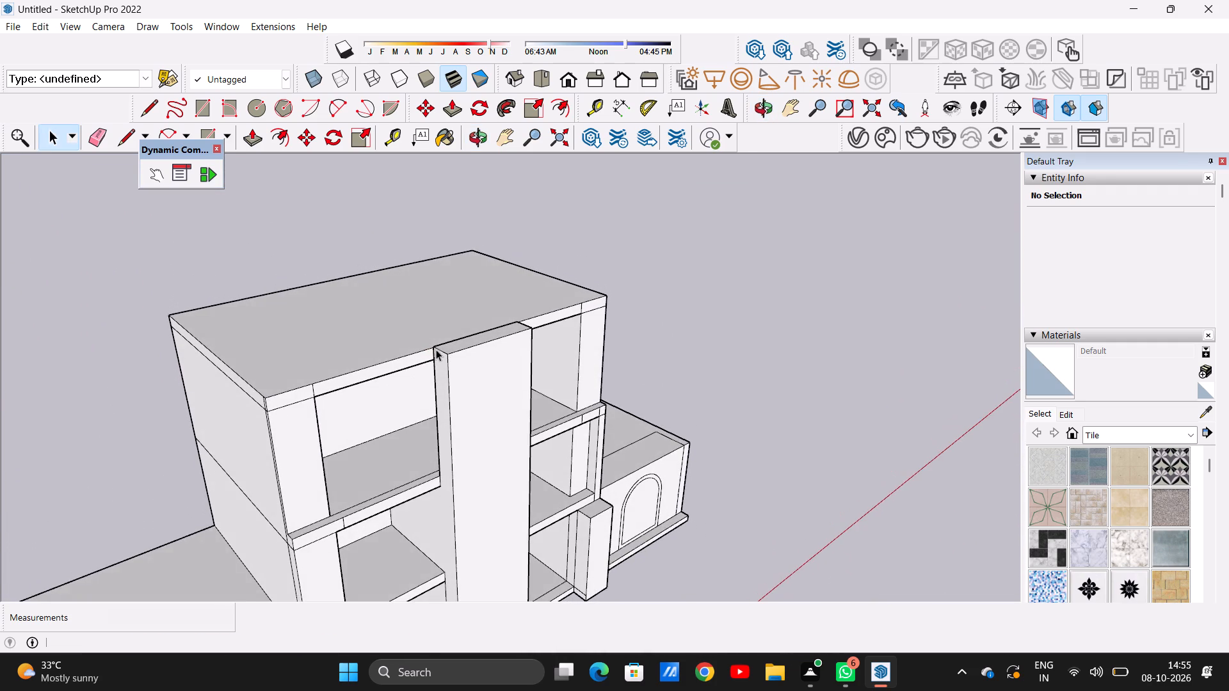
pyautogui.scroll(1, 369, 396)
pyautogui.scroll(-4, 376, 376)
pyautogui.scroll(5, 403, 480)
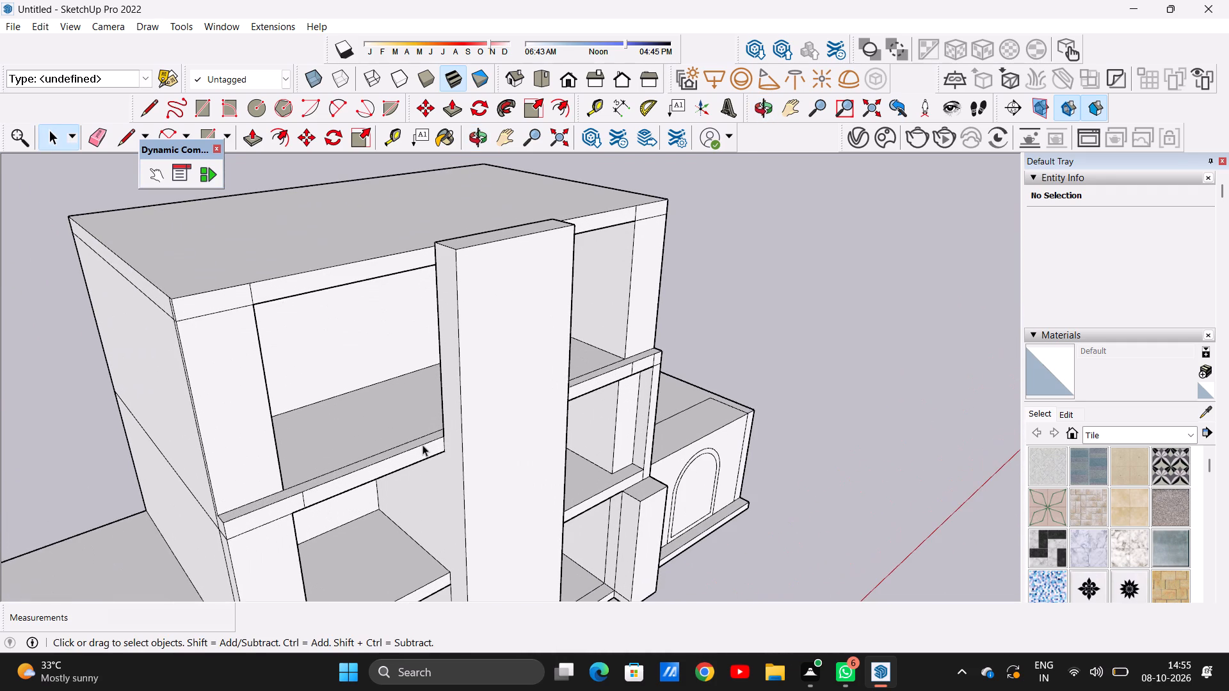
pyautogui.scroll(8, 422, 445)
pyautogui.scroll(-9, 453, 439)
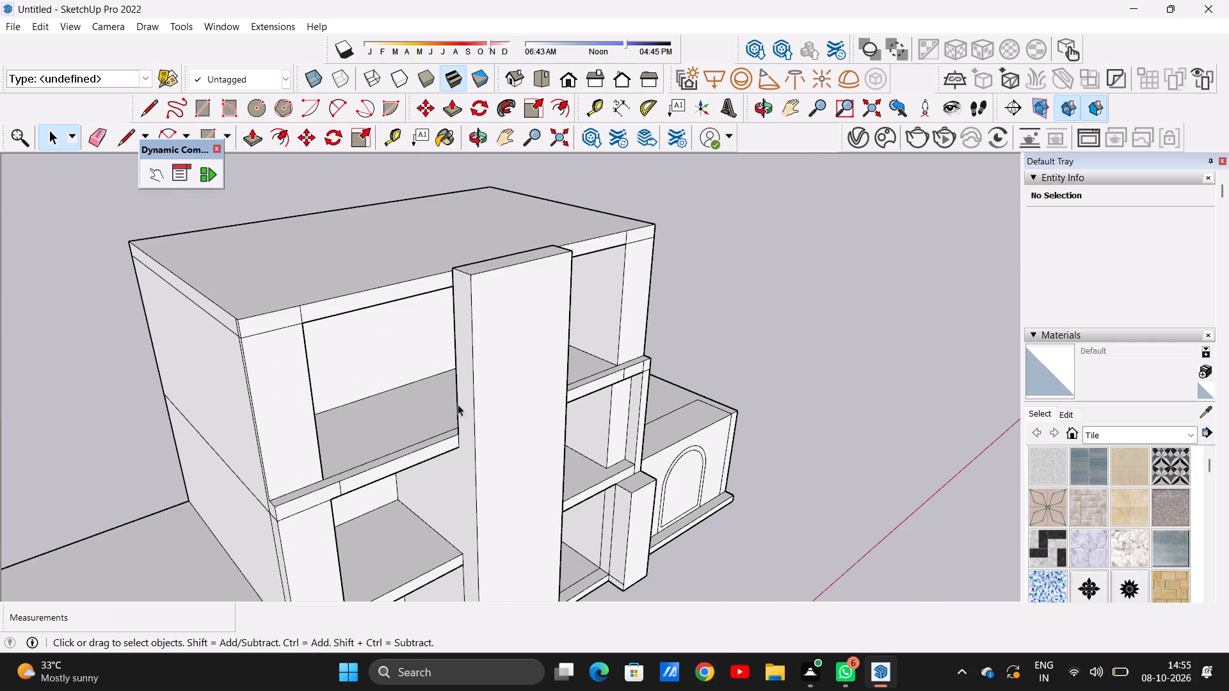
pyautogui.moveTo(438, 333); pyautogui.dragTo(568, 280, button='middle')
pyautogui.scroll(1, 437, 326)
pyautogui.moveTo(531, 293); pyautogui.dragTo(287, 317, button='middle')
pyautogui.scroll(-7, 286, 319)
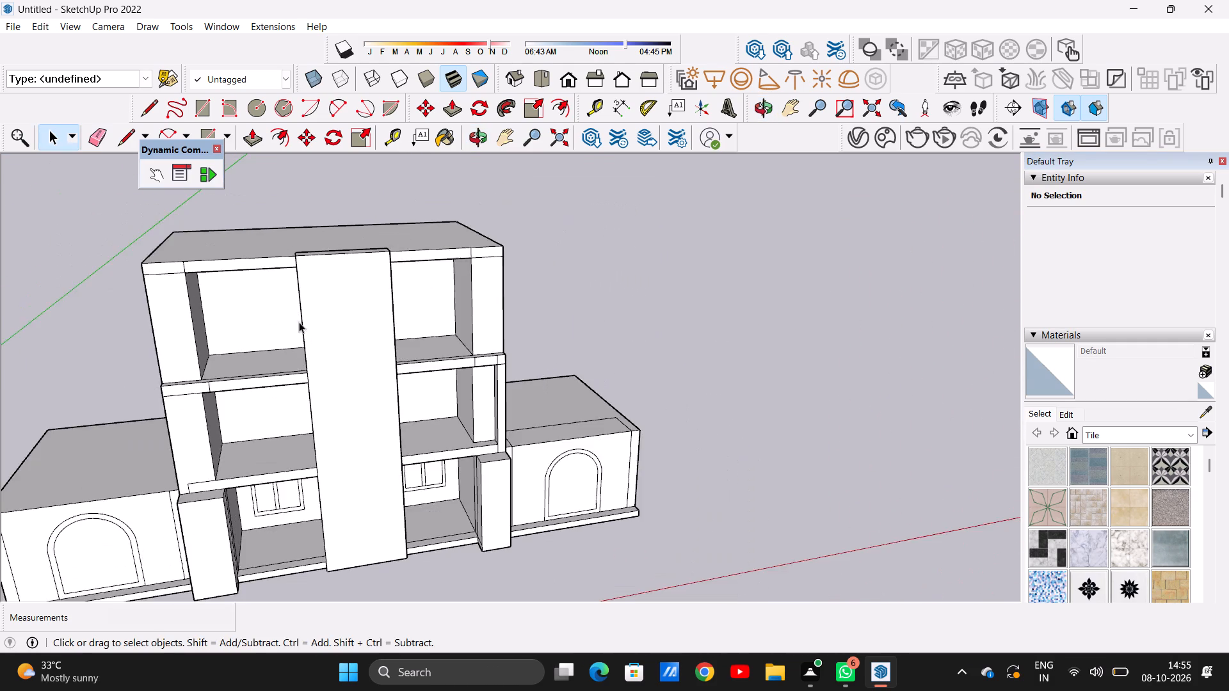
pyautogui.scroll(-2, 299, 322)
pyautogui.moveTo(354, 331); pyautogui.dragTo(306, 284, button='middle')
pyautogui.scroll(1, 307, 285)
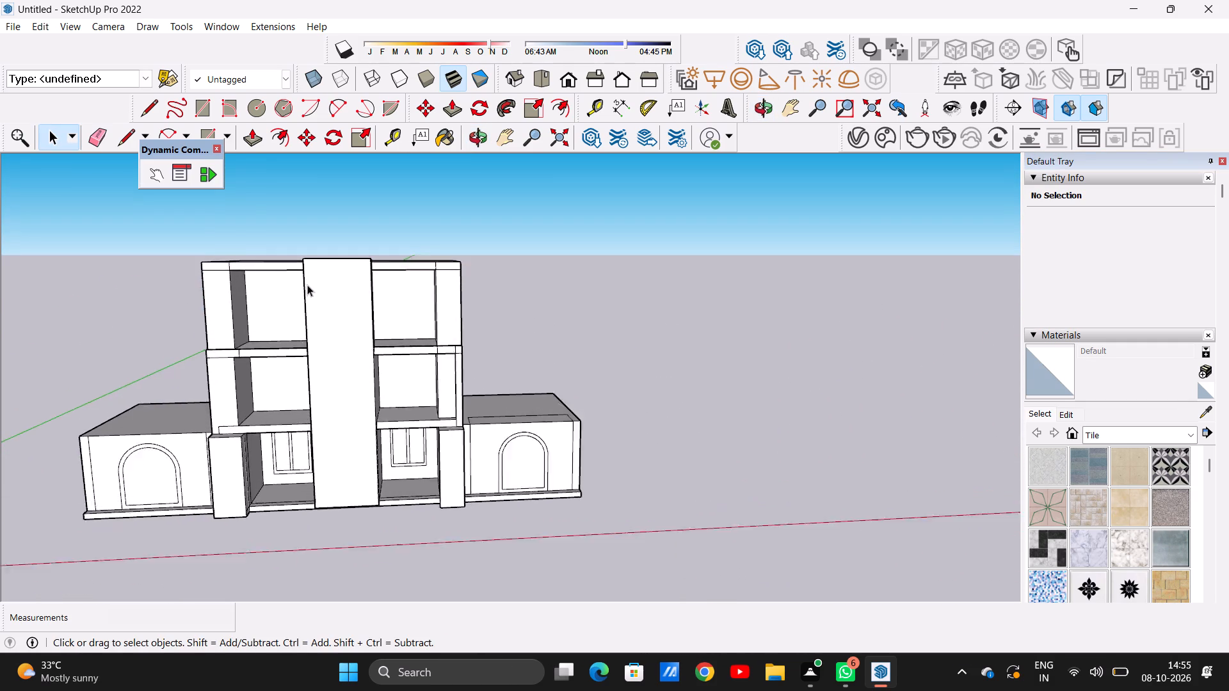
pyautogui.scroll(8, 307, 285)
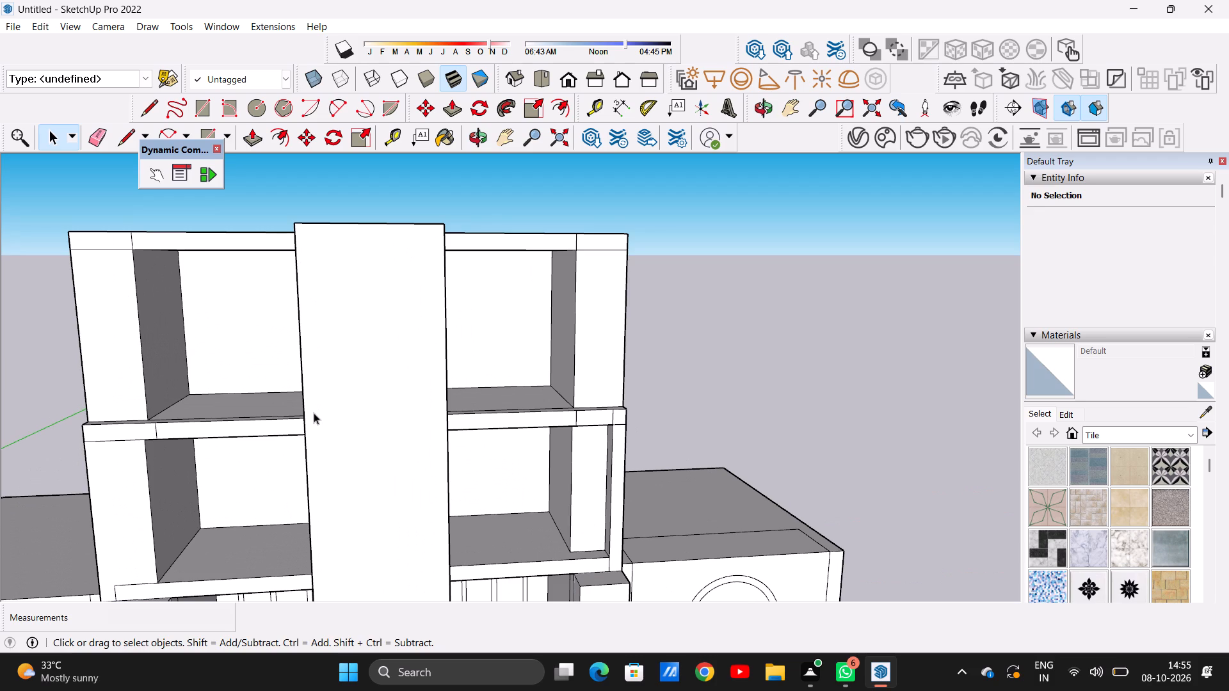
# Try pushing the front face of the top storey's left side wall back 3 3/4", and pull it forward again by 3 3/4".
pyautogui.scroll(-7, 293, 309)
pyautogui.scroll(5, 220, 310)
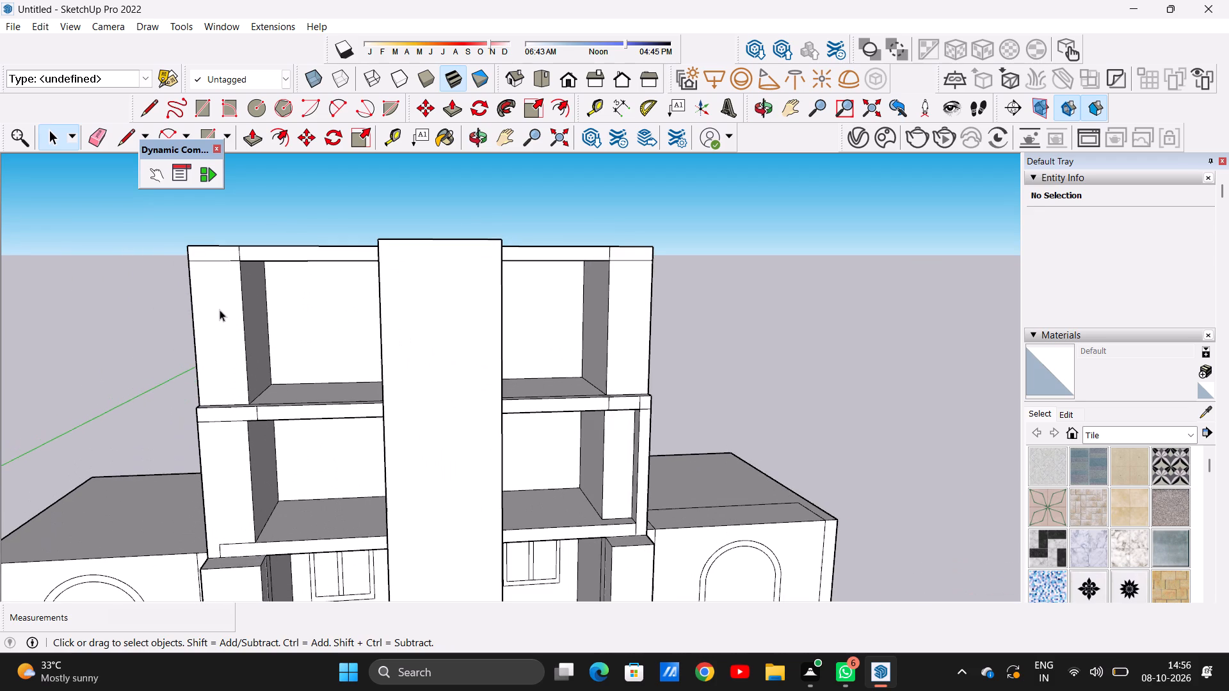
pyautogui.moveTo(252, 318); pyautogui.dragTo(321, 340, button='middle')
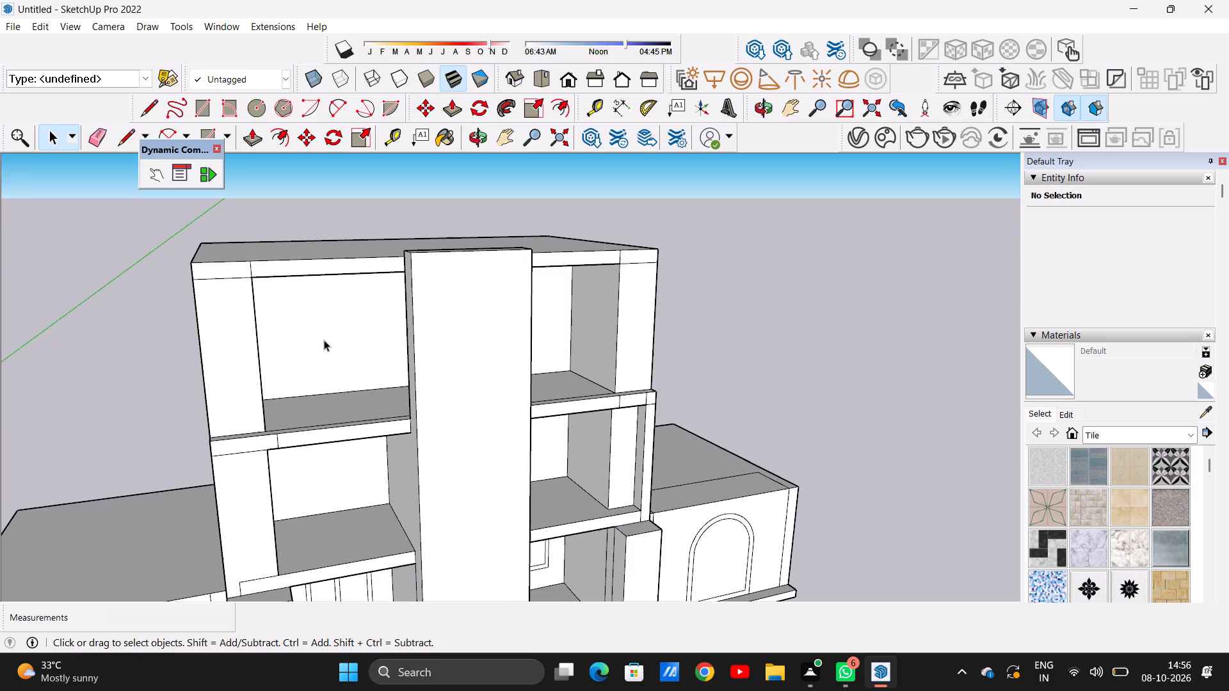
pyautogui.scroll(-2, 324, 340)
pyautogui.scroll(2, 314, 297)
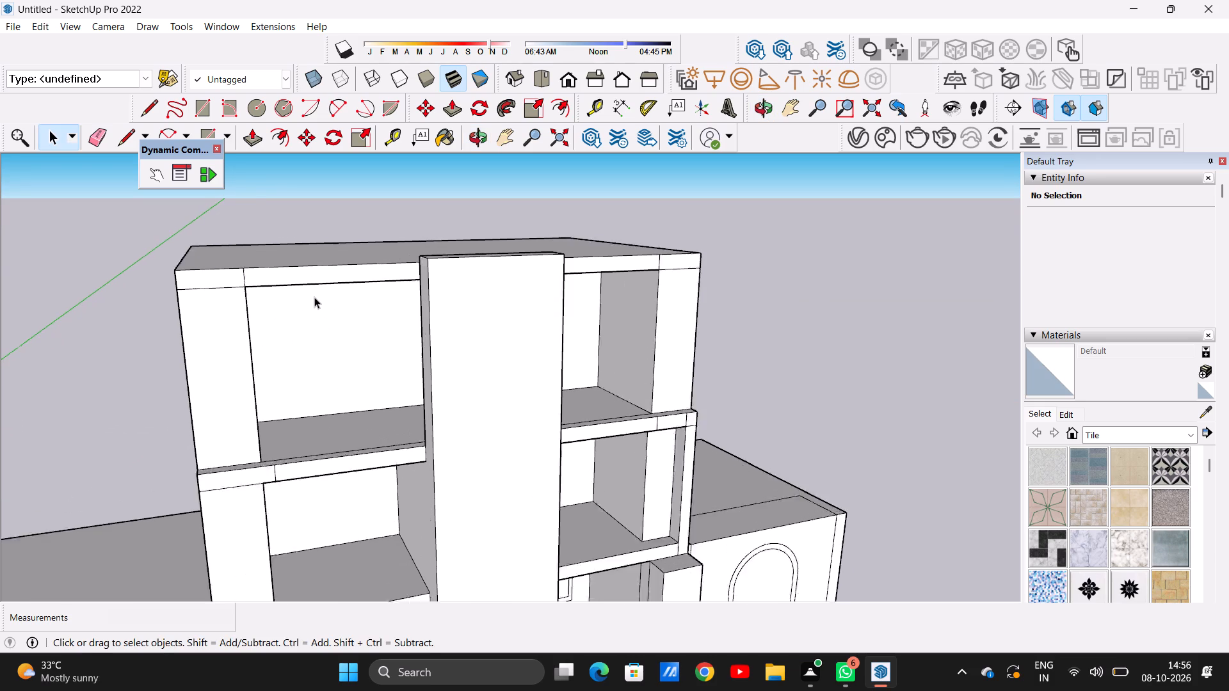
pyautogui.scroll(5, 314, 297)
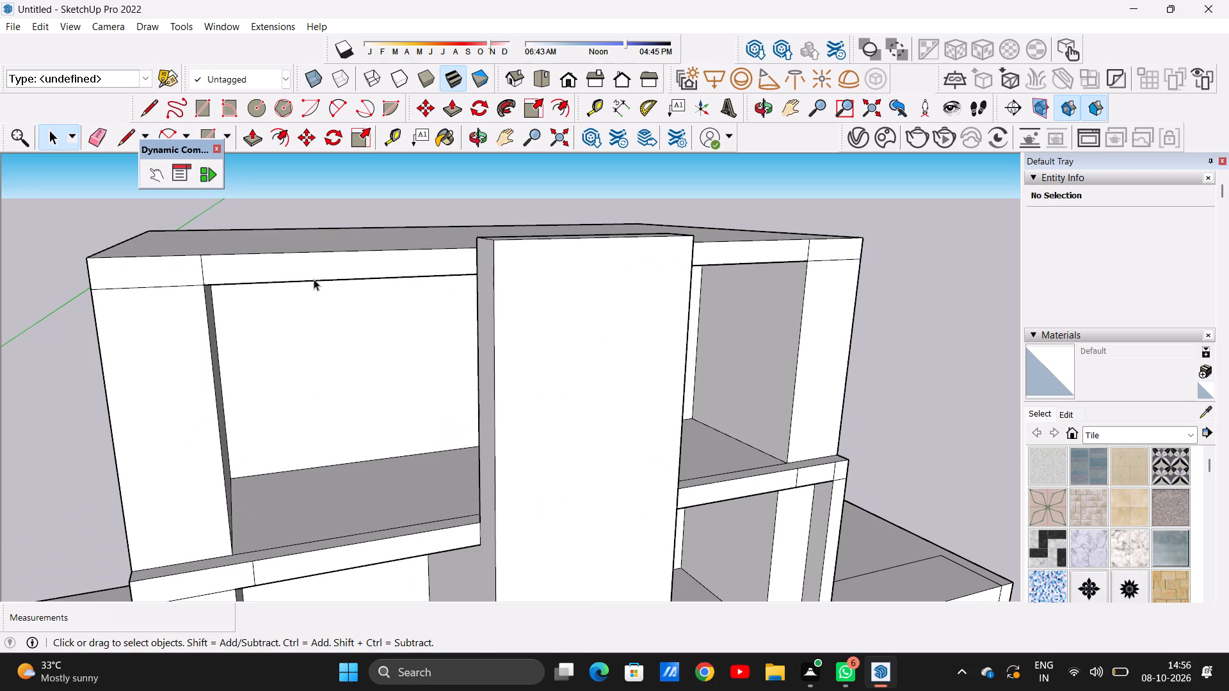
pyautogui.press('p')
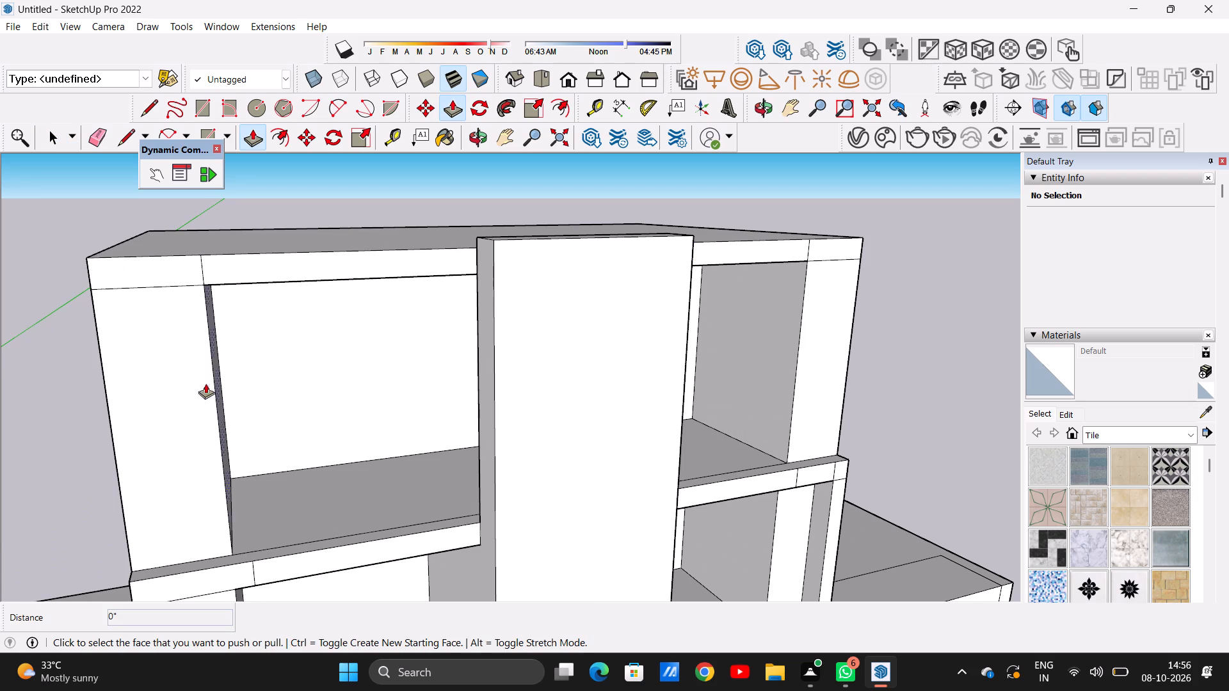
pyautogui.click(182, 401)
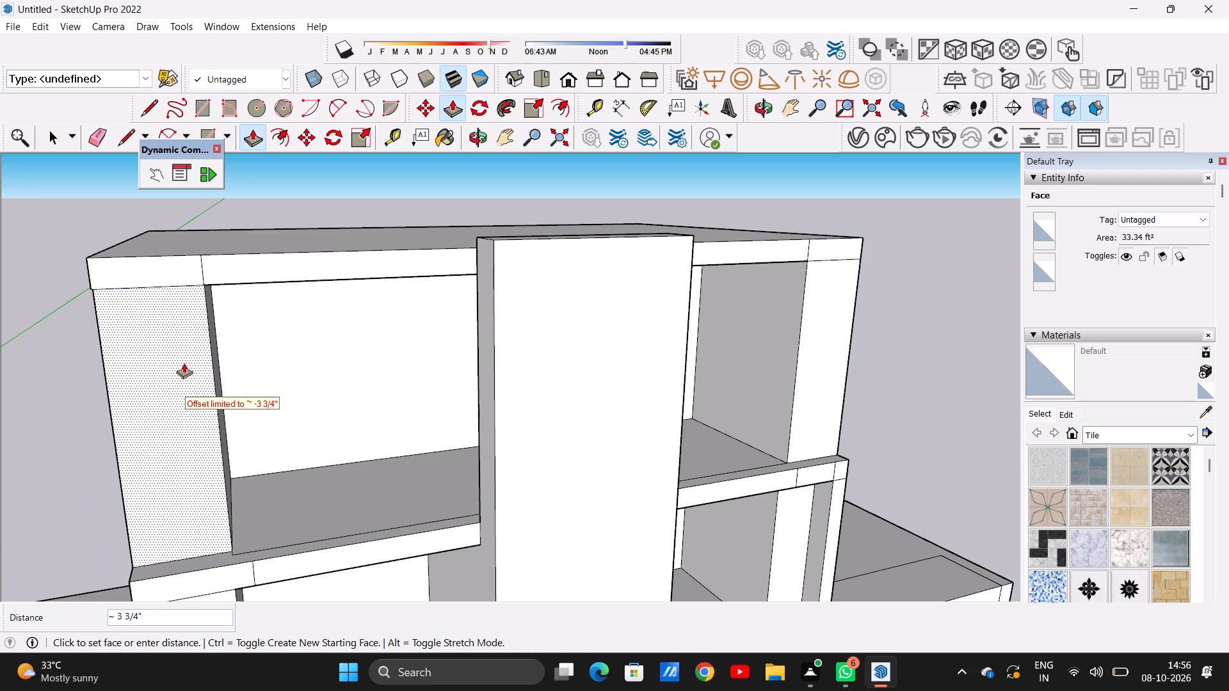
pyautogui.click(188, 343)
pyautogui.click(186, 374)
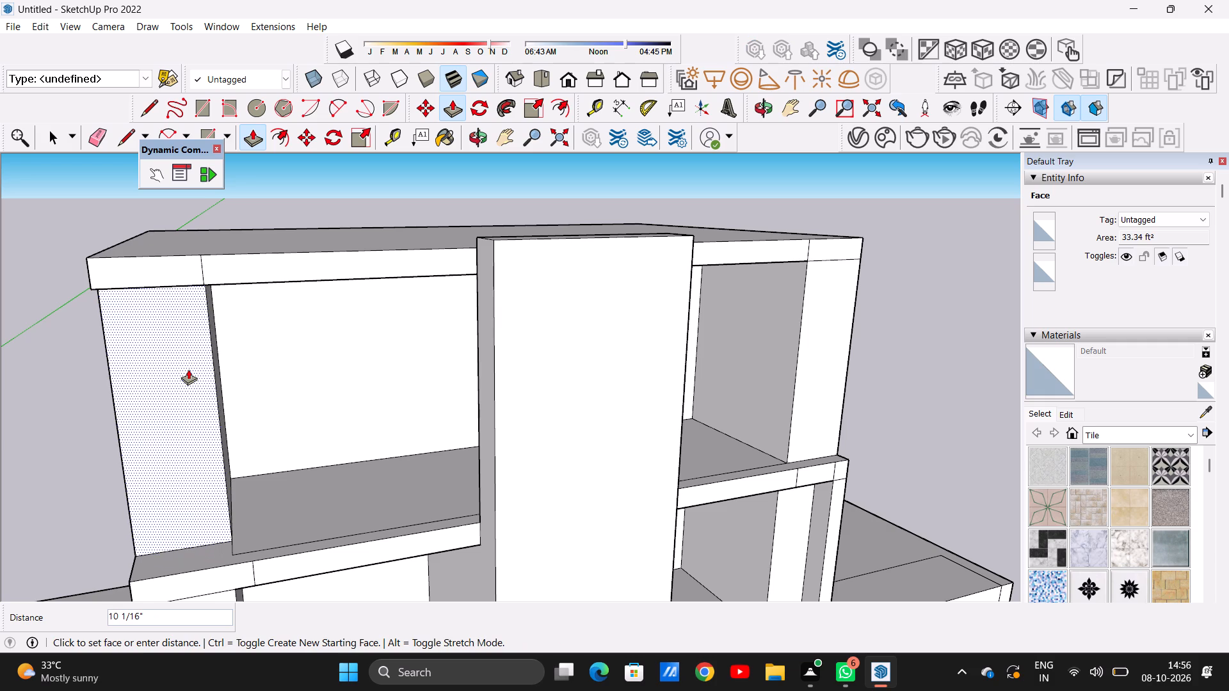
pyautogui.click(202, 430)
# Push/Pull the top storey's back wall forward about 3' 4 1/8".
pyautogui.moveTo(401, 369); pyautogui.dragTo(278, 372, button='middle')
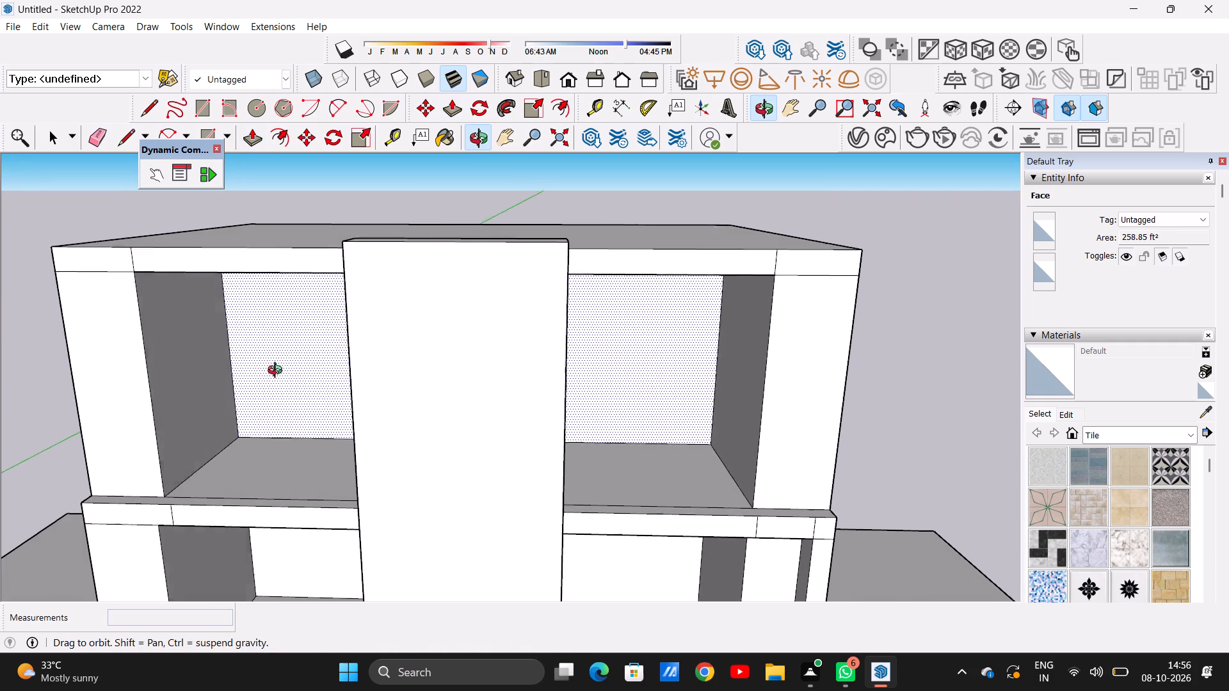
pyautogui.moveTo(278, 372); pyautogui.dragTo(277, 372, button='middle')
pyautogui.scroll(2, 274, 370)
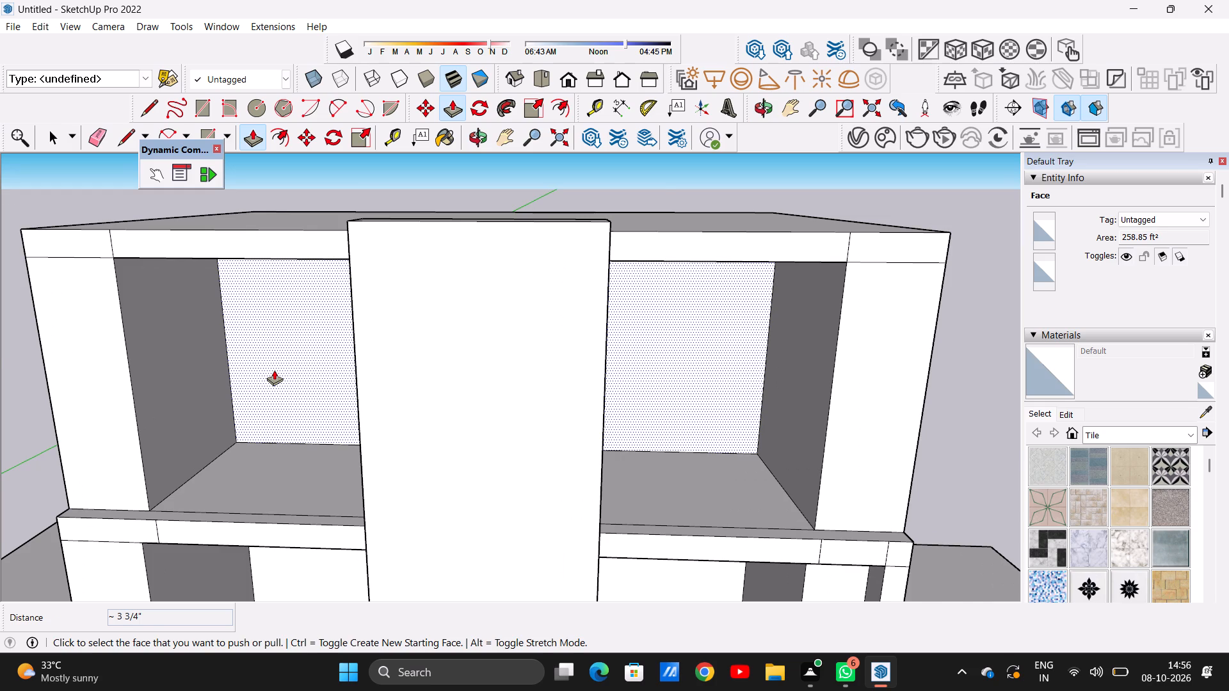
pyautogui.click(274, 370)
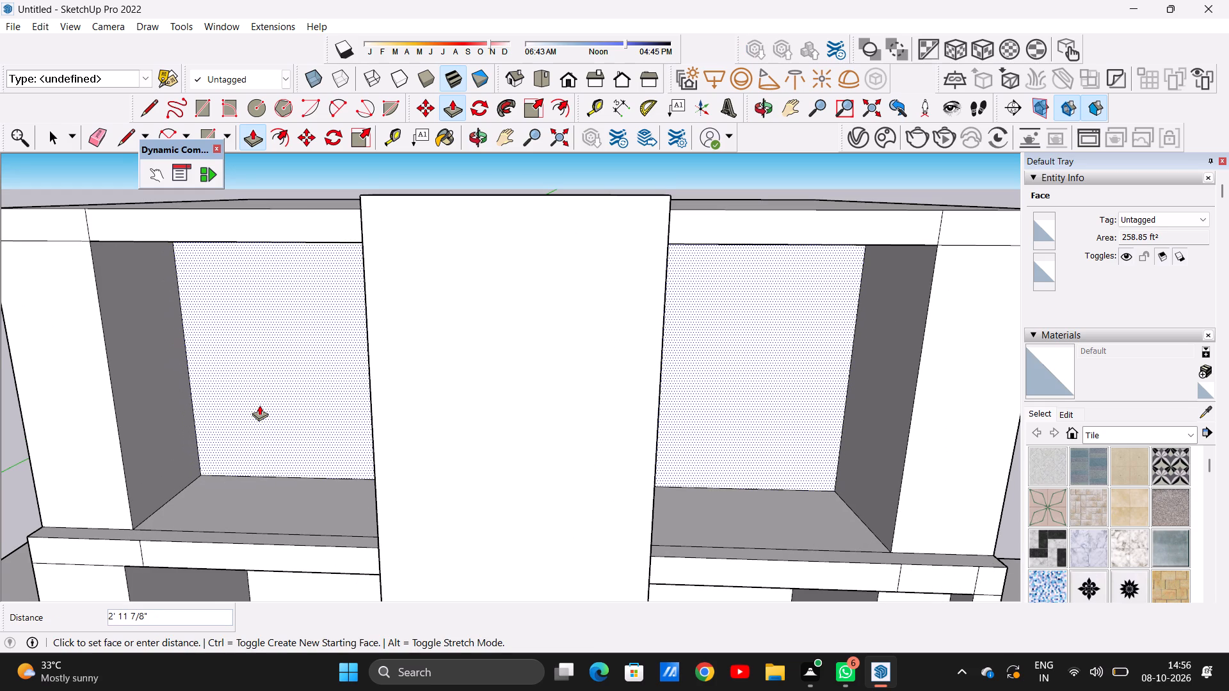
pyautogui.click(259, 411)
pyautogui.scroll(-5, 267, 408)
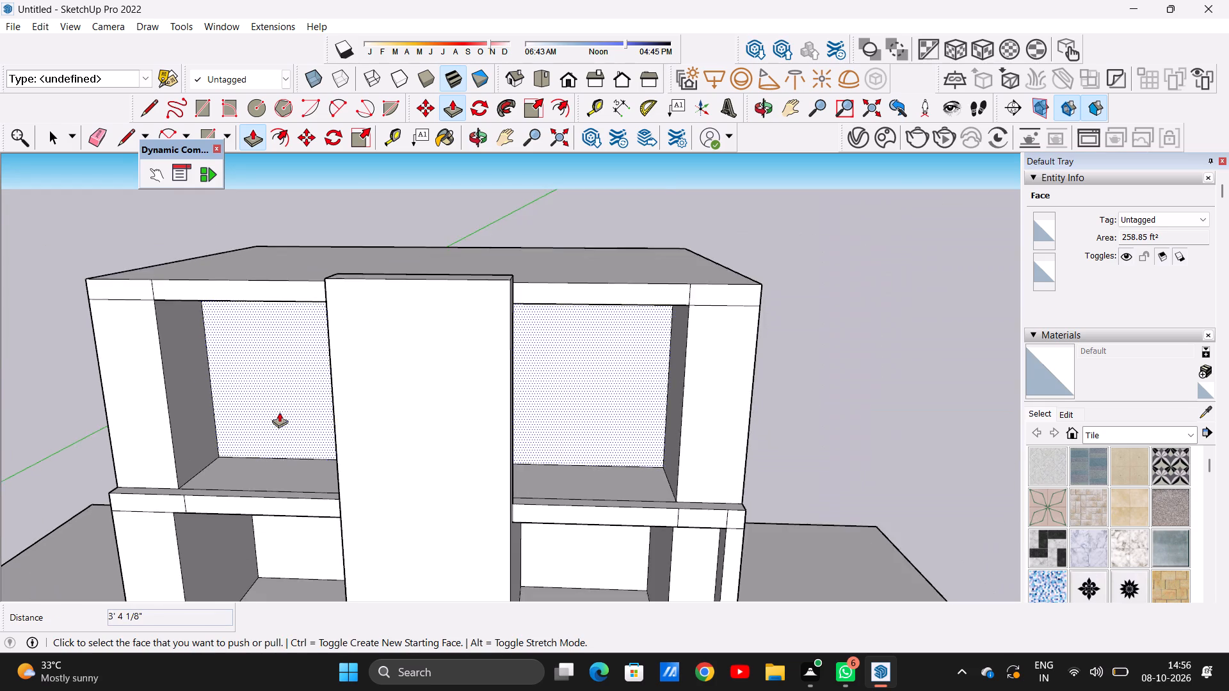
pyautogui.moveTo(276, 423); pyautogui.dragTo(318, 398, button='middle')
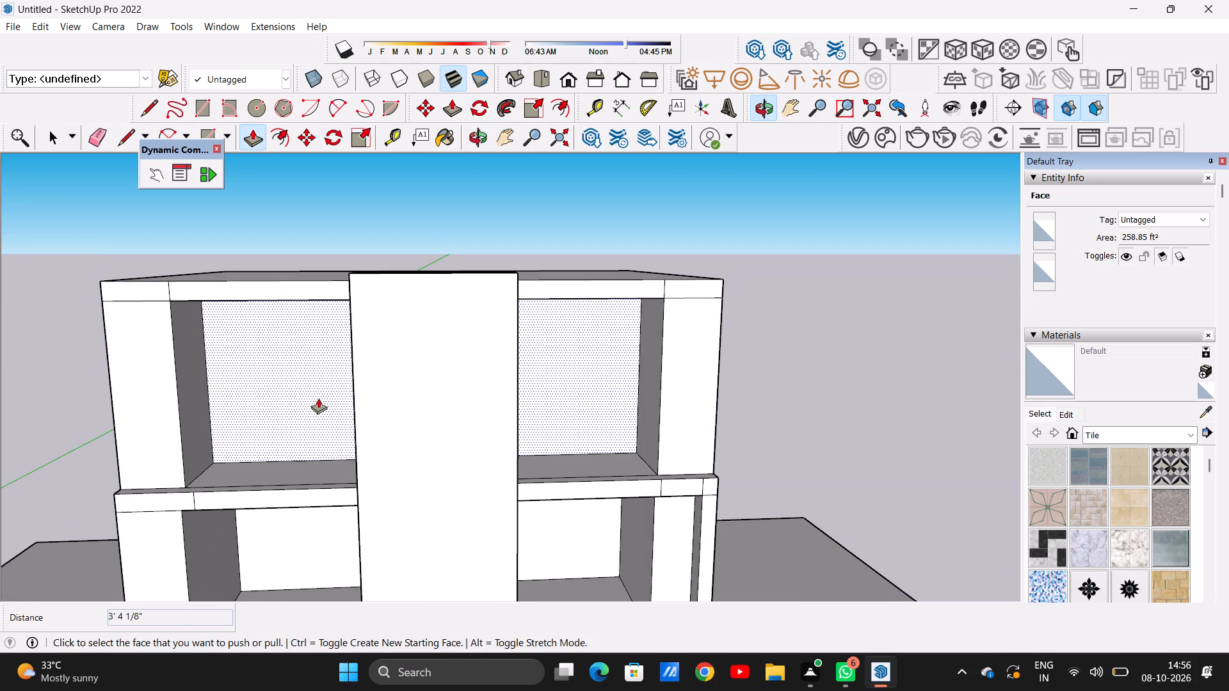
pyautogui.scroll(-3, 314, 432)
pyautogui.scroll(4, 312, 435)
pyautogui.press('space')
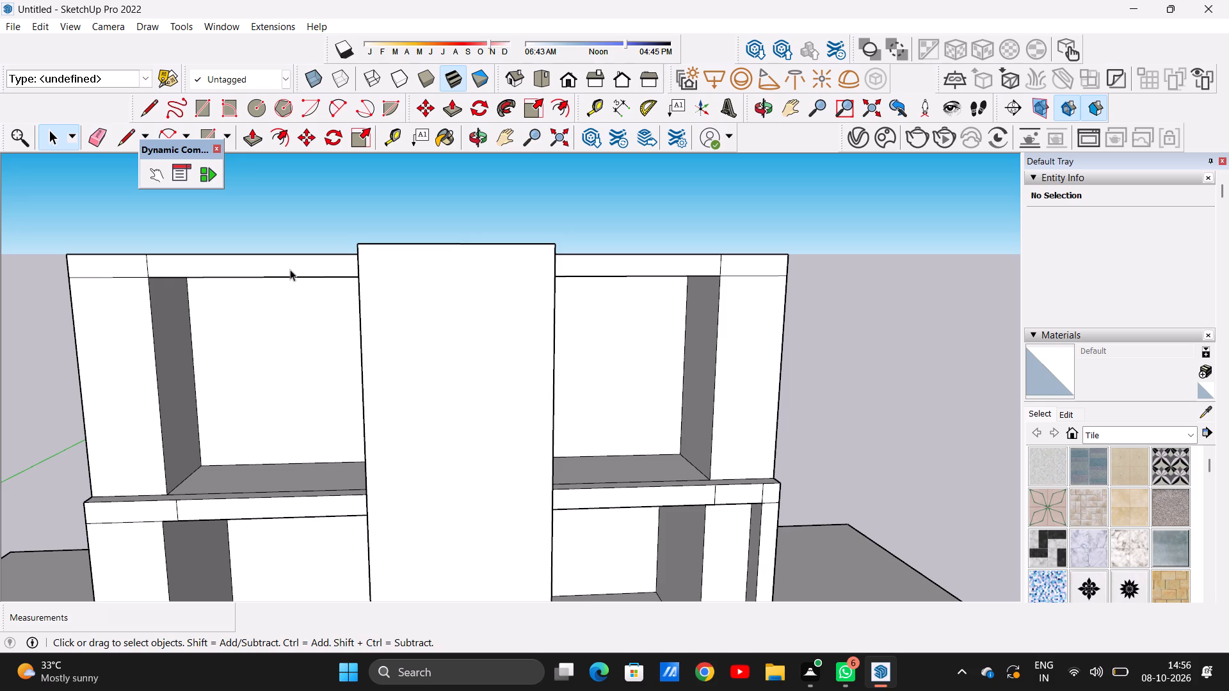
# Push/Pull the left bay's back wall on the storey below the top one forward about 3' 4 9/16".
pyautogui.scroll(-9, 245, 385)
pyautogui.scroll(1, 259, 375)
pyautogui.scroll(-11, 261, 375)
pyautogui.scroll(1, 307, 368)
pyautogui.scroll(-3, 310, 370)
pyautogui.scroll(5, 266, 444)
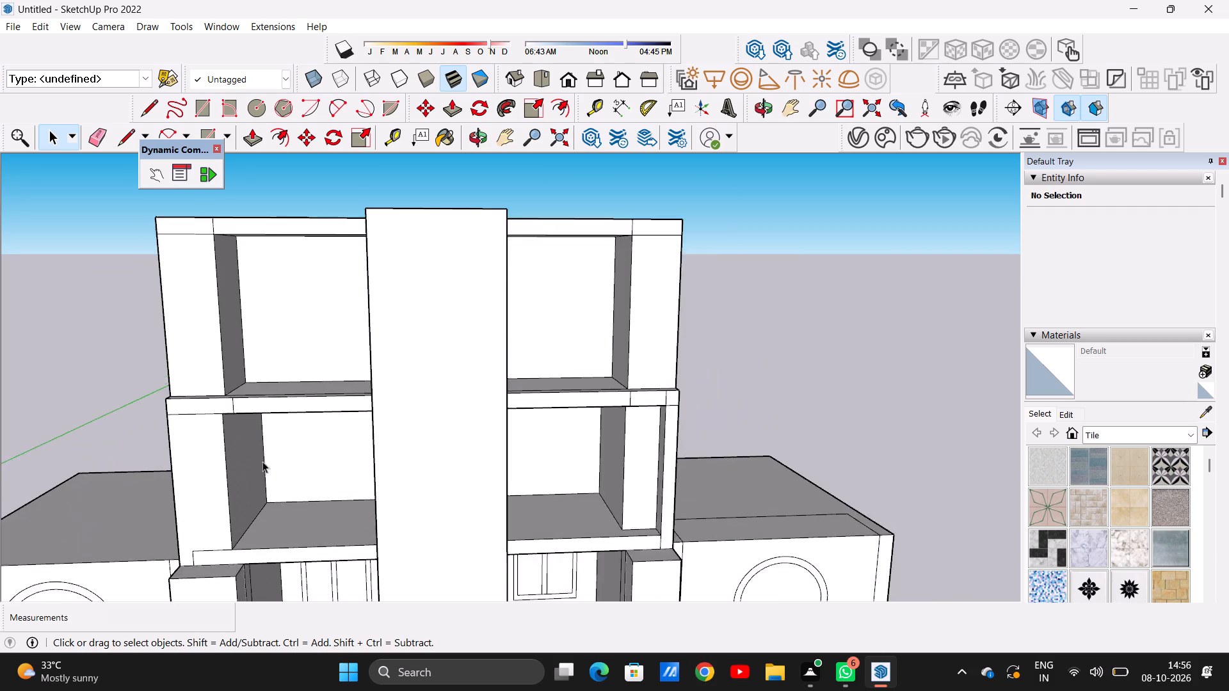
pyautogui.scroll(1, 262, 461)
pyautogui.moveTo(262, 461); pyautogui.dragTo(341, 428, button='middle')
pyautogui.scroll(3, 329, 429)
pyautogui.press('p')
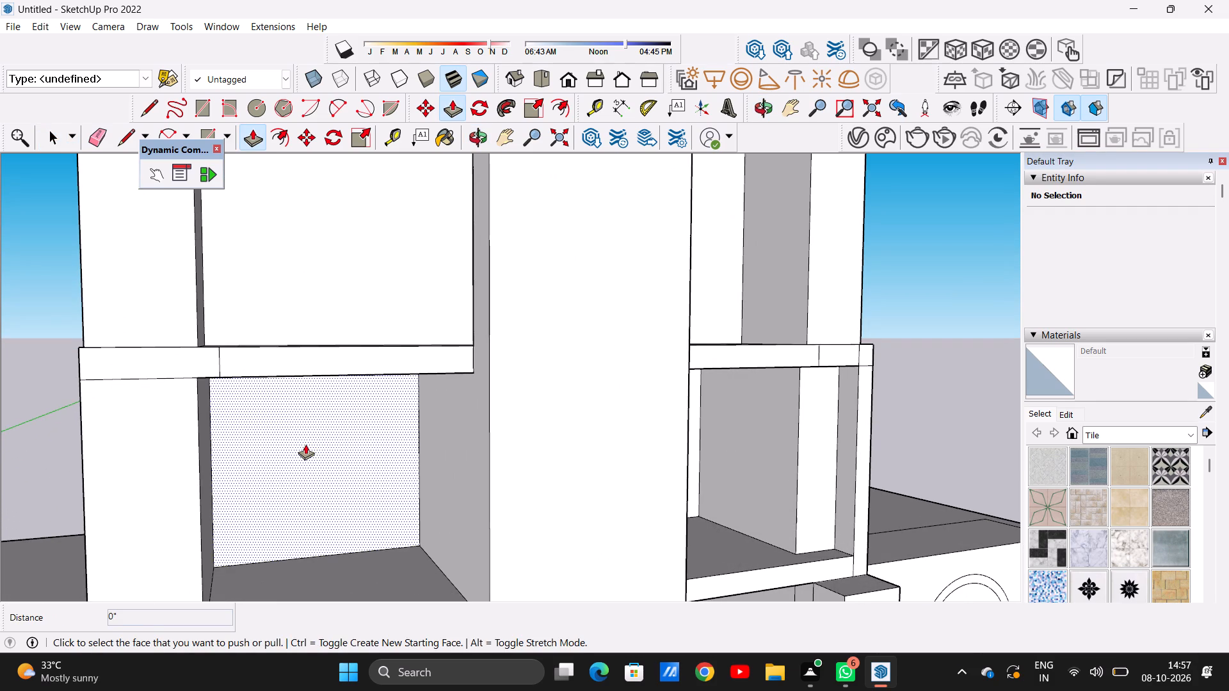
pyautogui.click(305, 444)
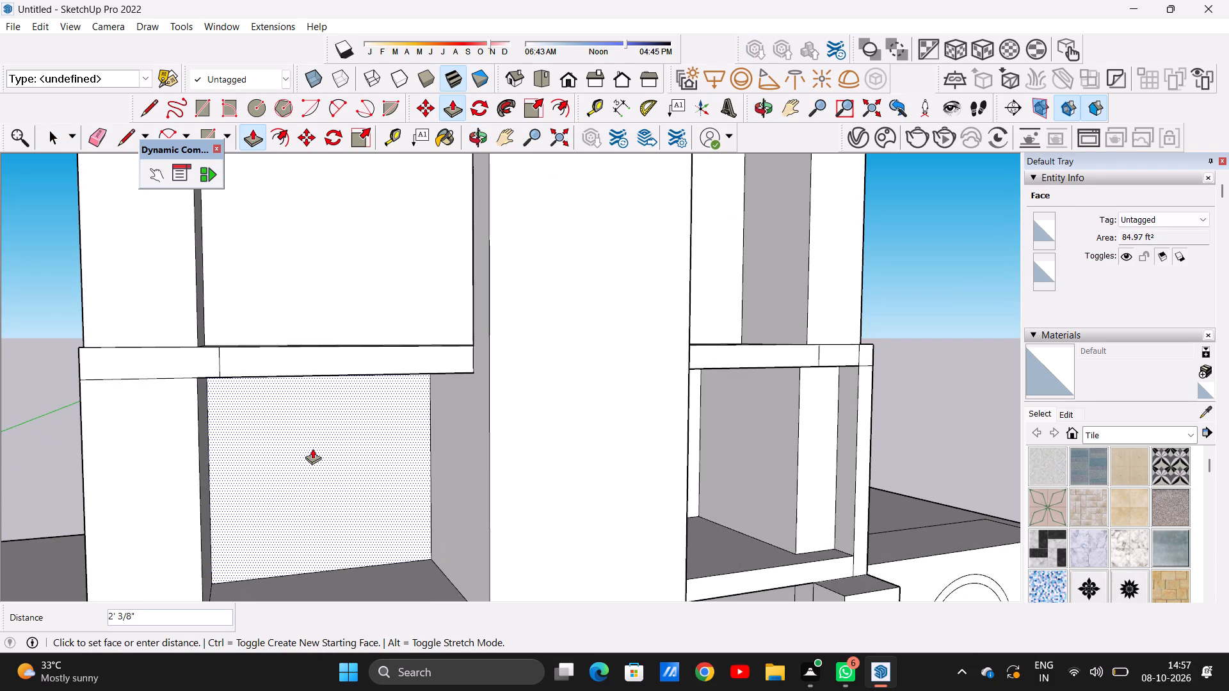
pyautogui.click(316, 453)
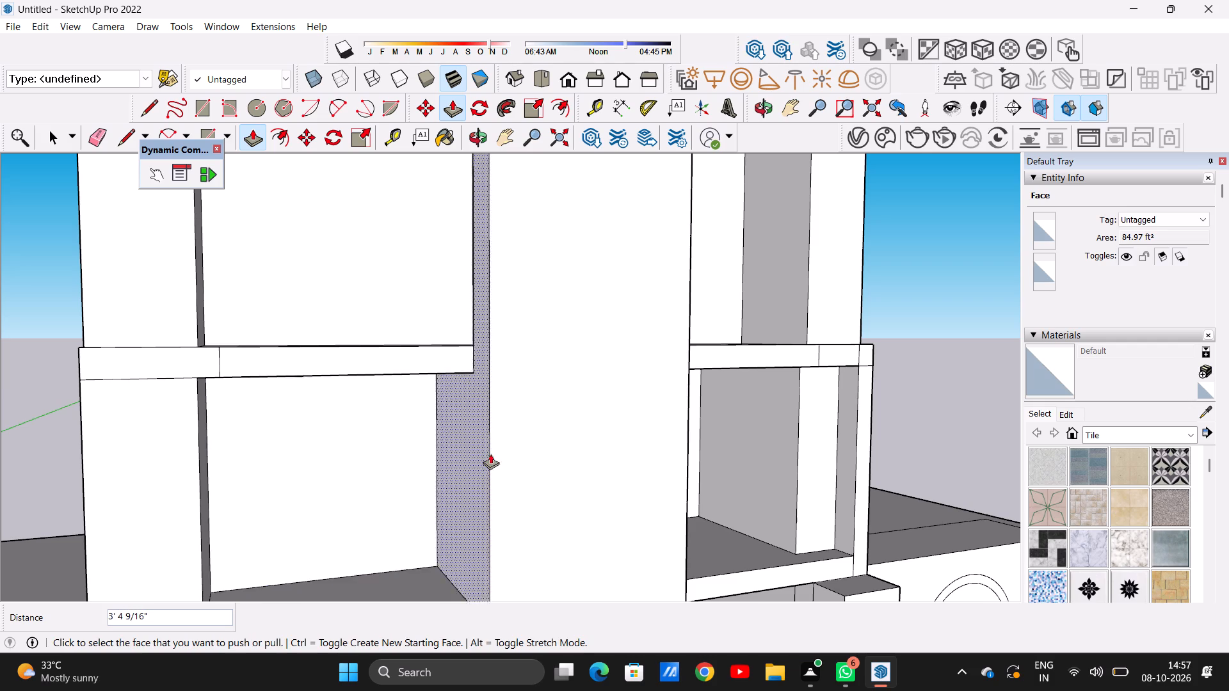
# Push/Pull the right bay's back wall on the same storey forward, roughly level with the left bay's back wall.
pyautogui.moveTo(736, 445); pyautogui.dragTo(639, 467, button='middle')
pyautogui.scroll(4, 661, 445)
pyautogui.click(660, 443)
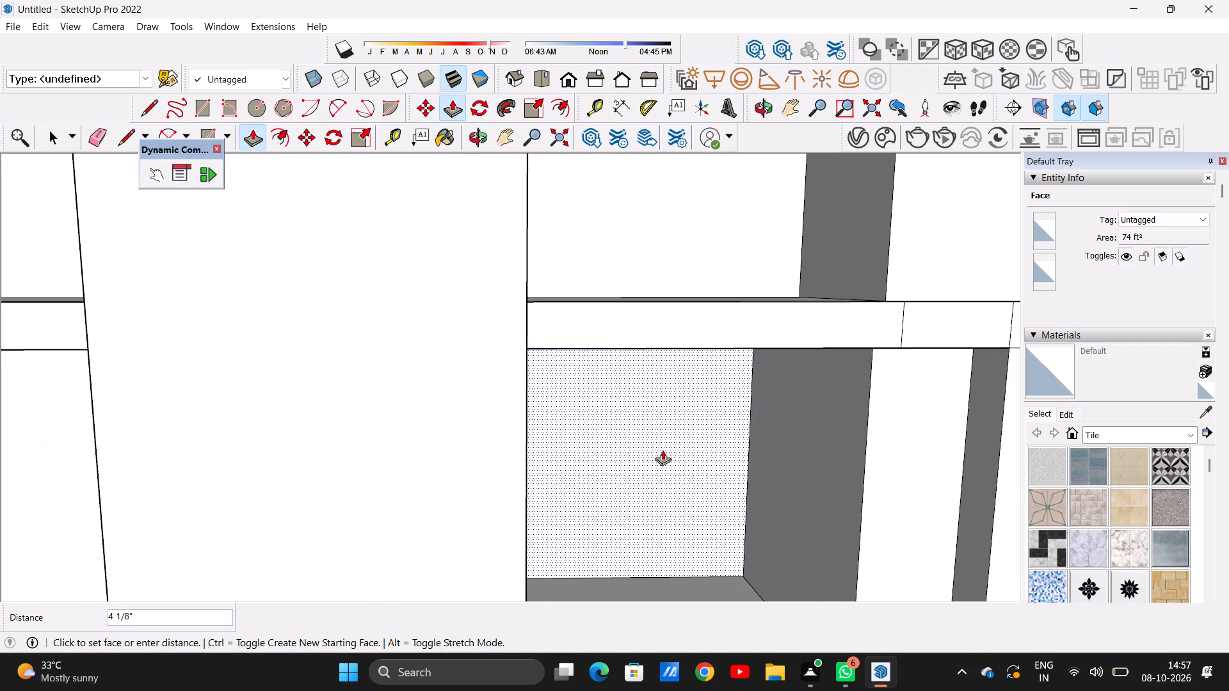
pyautogui.click(679, 472)
pyautogui.press('space')
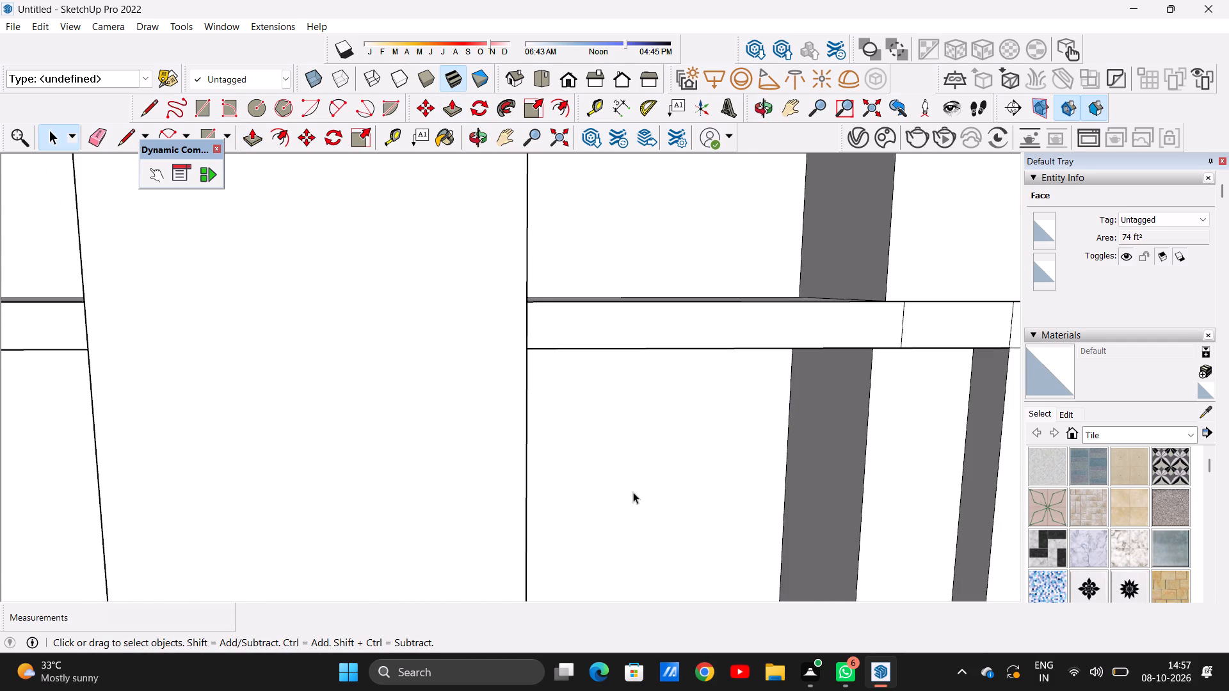
pyautogui.scroll(-3, 617, 496)
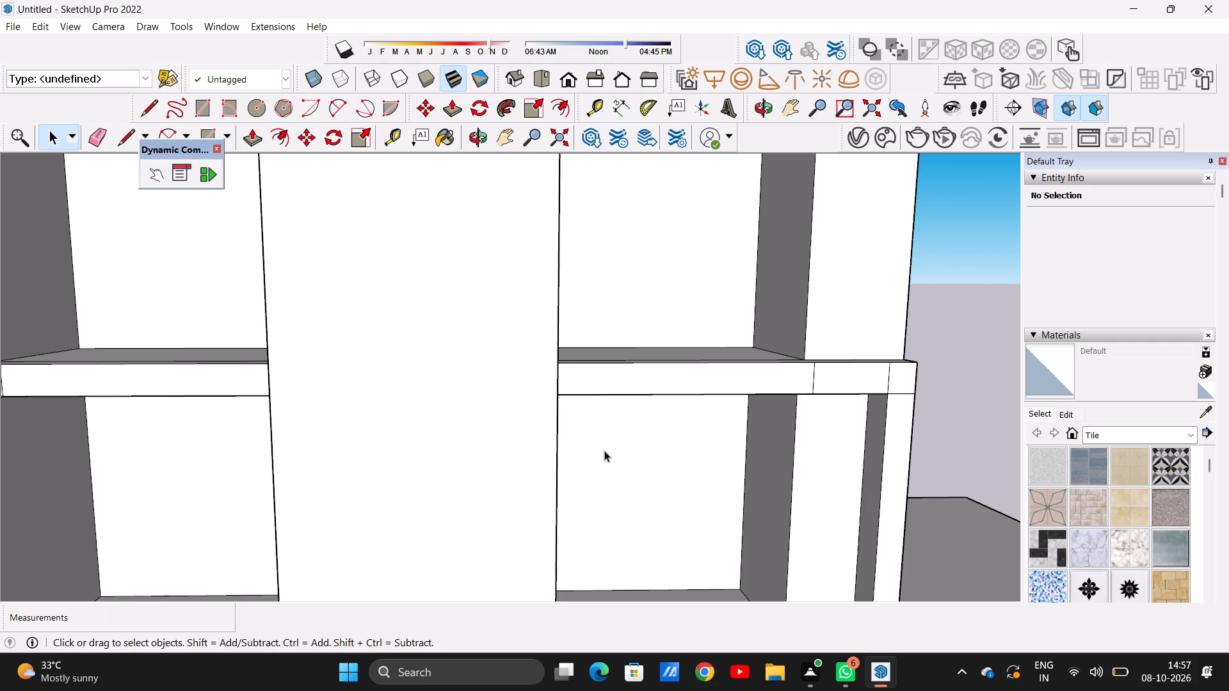
# Open the file commands for the untitled model.
pyautogui.click(17, 21)
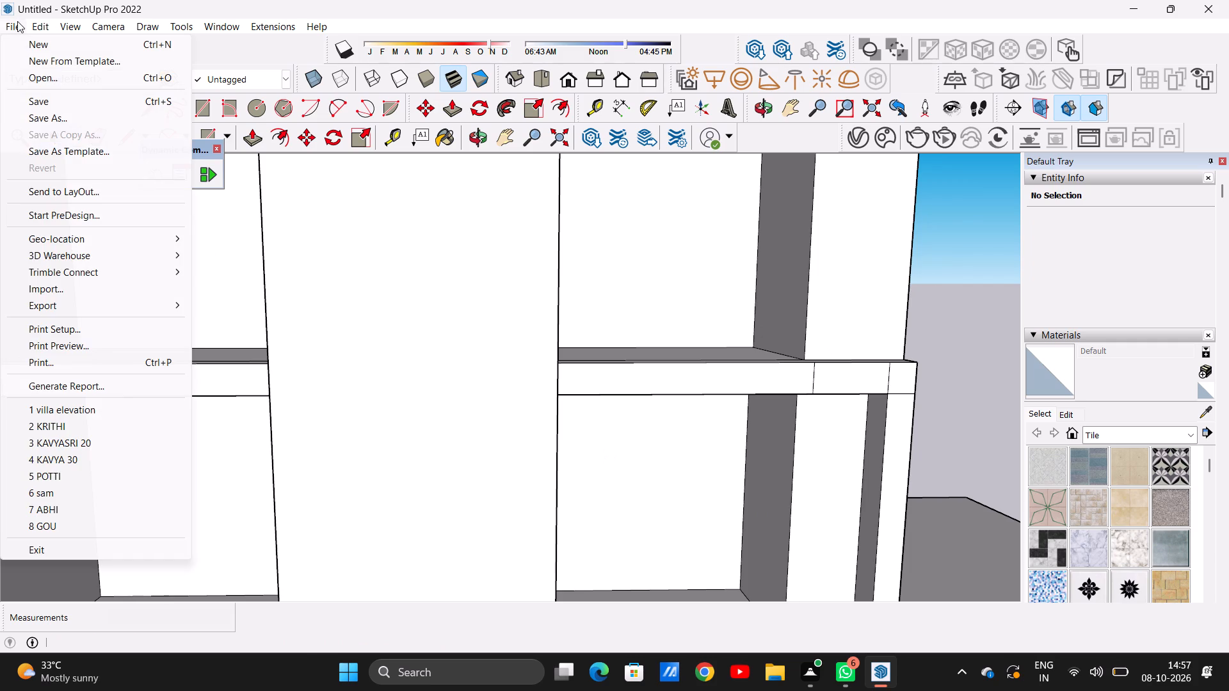
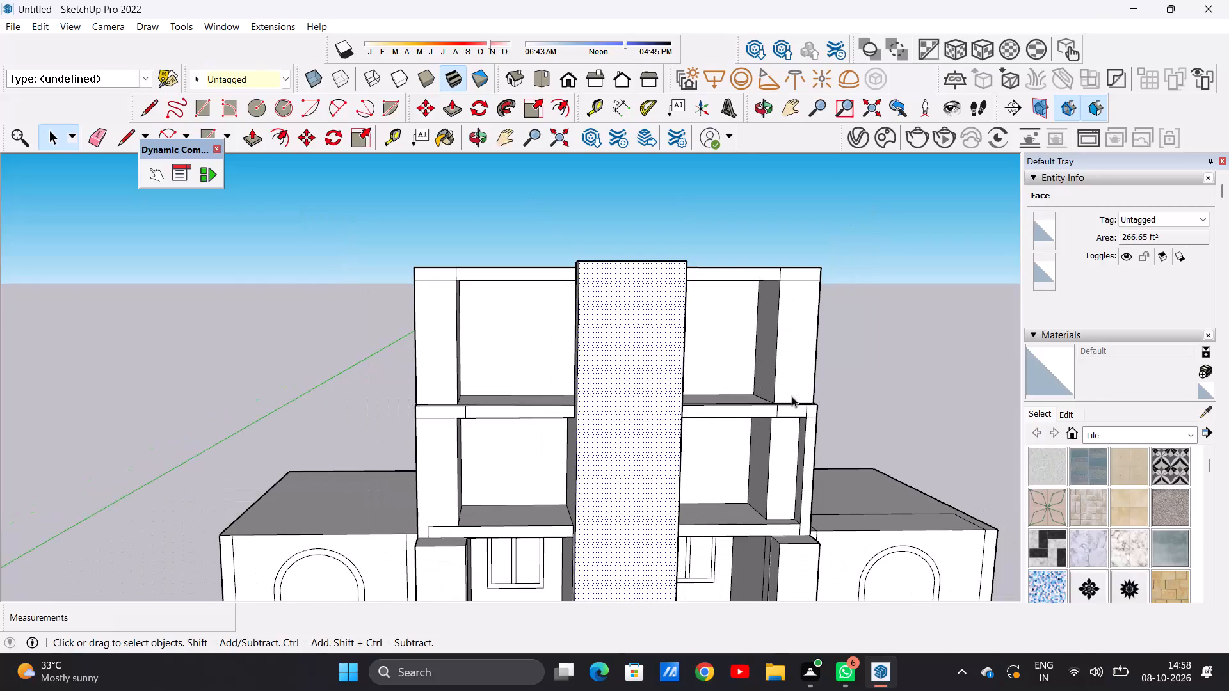
# Examine the building's front facade and the recessed wall panel beside the middle storey's right-hand opening.
pyautogui.click(873, 255)
pyautogui.scroll(-1, 753, 425)
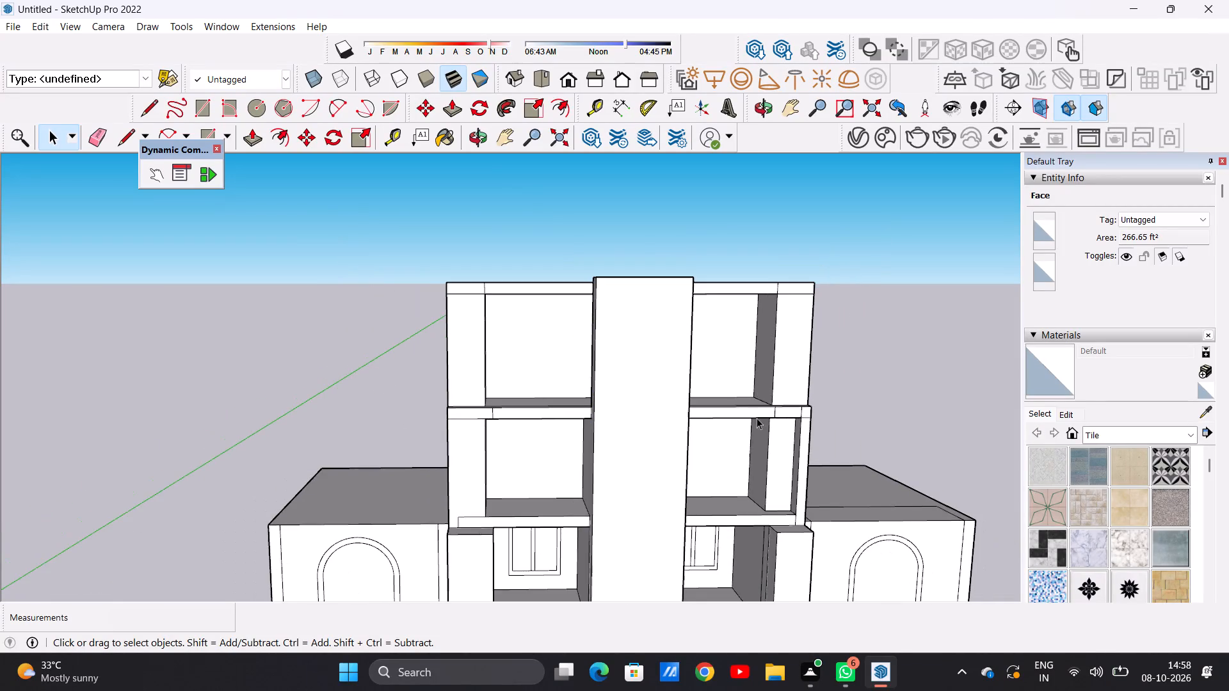
pyautogui.scroll(-3, 771, 427)
pyautogui.moveTo(799, 483); pyautogui.dragTo(746, 449, button='middle')
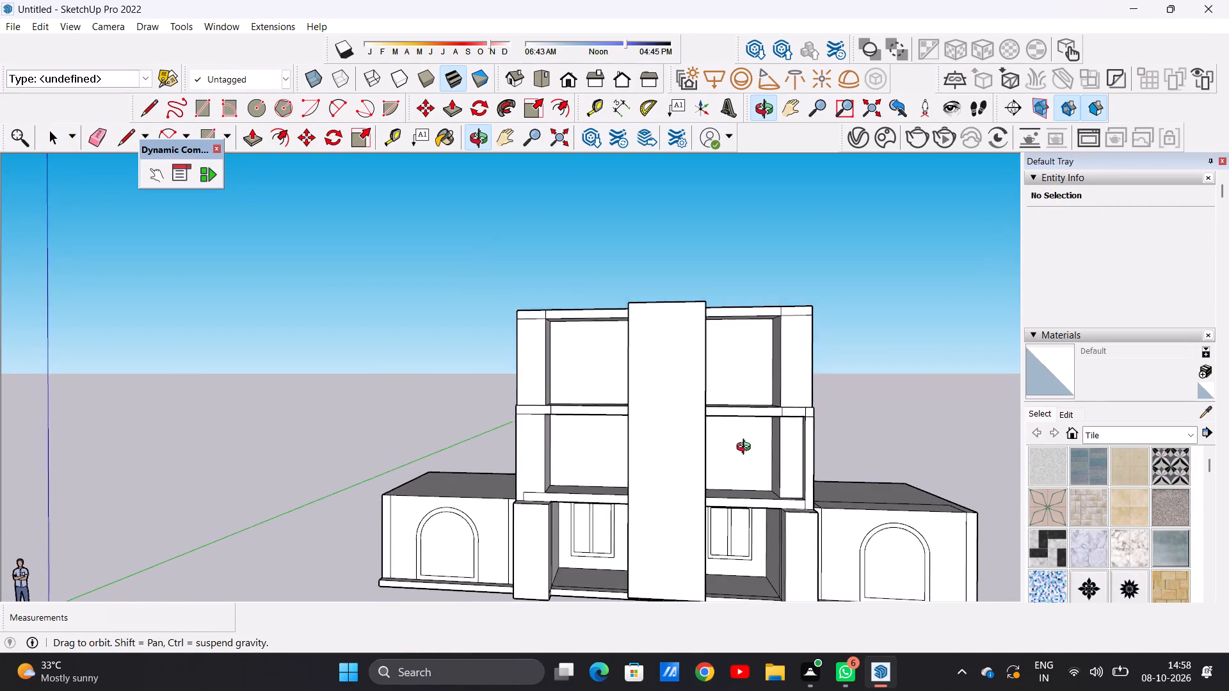
pyautogui.moveTo(746, 449); pyautogui.dragTo(753, 456, button='middle')
pyautogui.scroll(-4, 749, 469)
pyautogui.scroll(4, 690, 435)
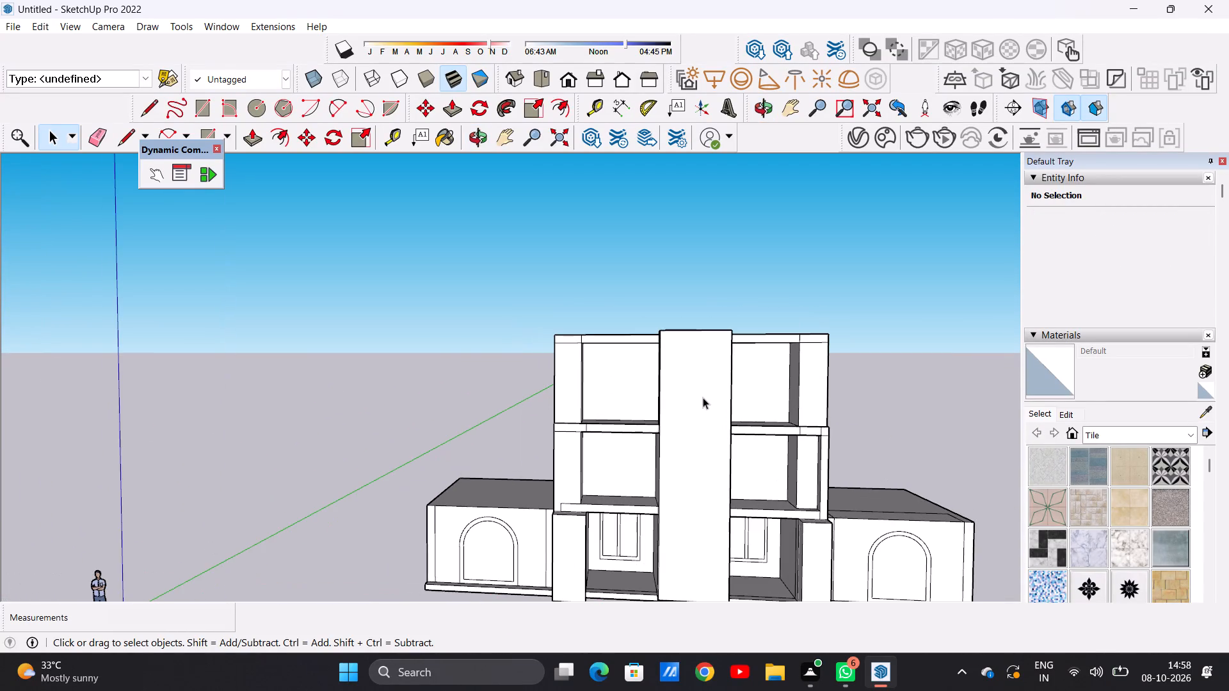
pyautogui.moveTo(703, 414); pyautogui.dragTo(729, 447, button='middle')
pyautogui.scroll(-5, 682, 413)
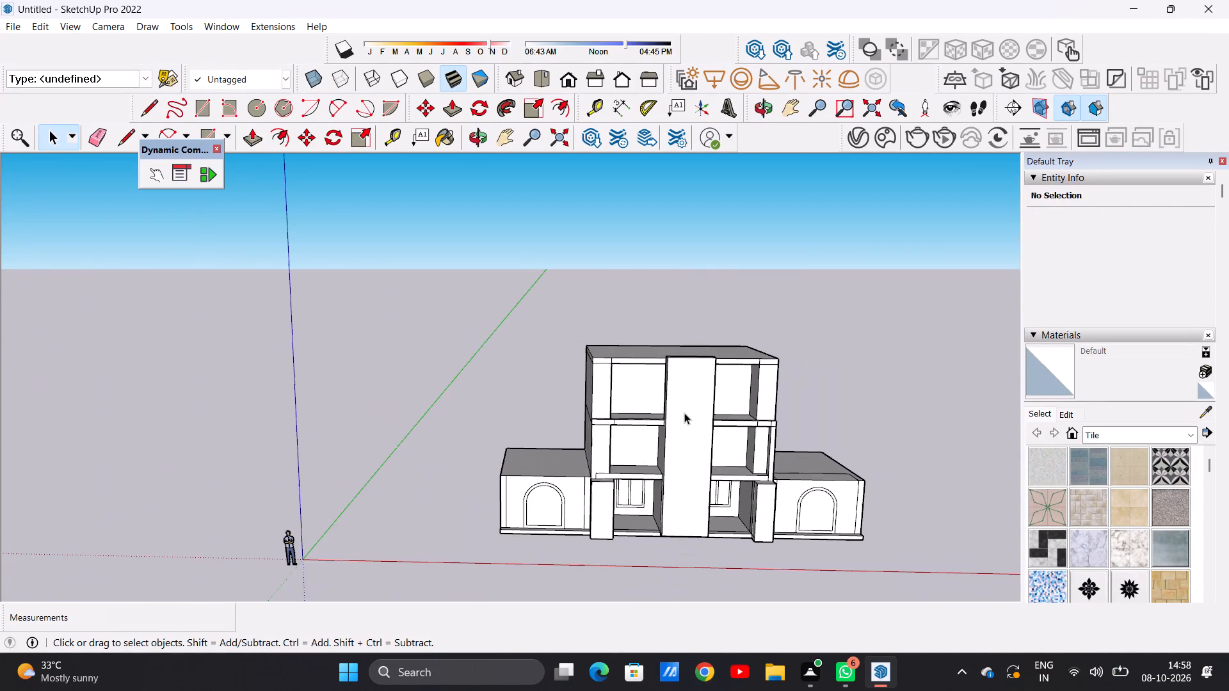
pyautogui.scroll(8, 807, 479)
pyautogui.moveTo(741, 457); pyautogui.dragTo(812, 477, button='middle')
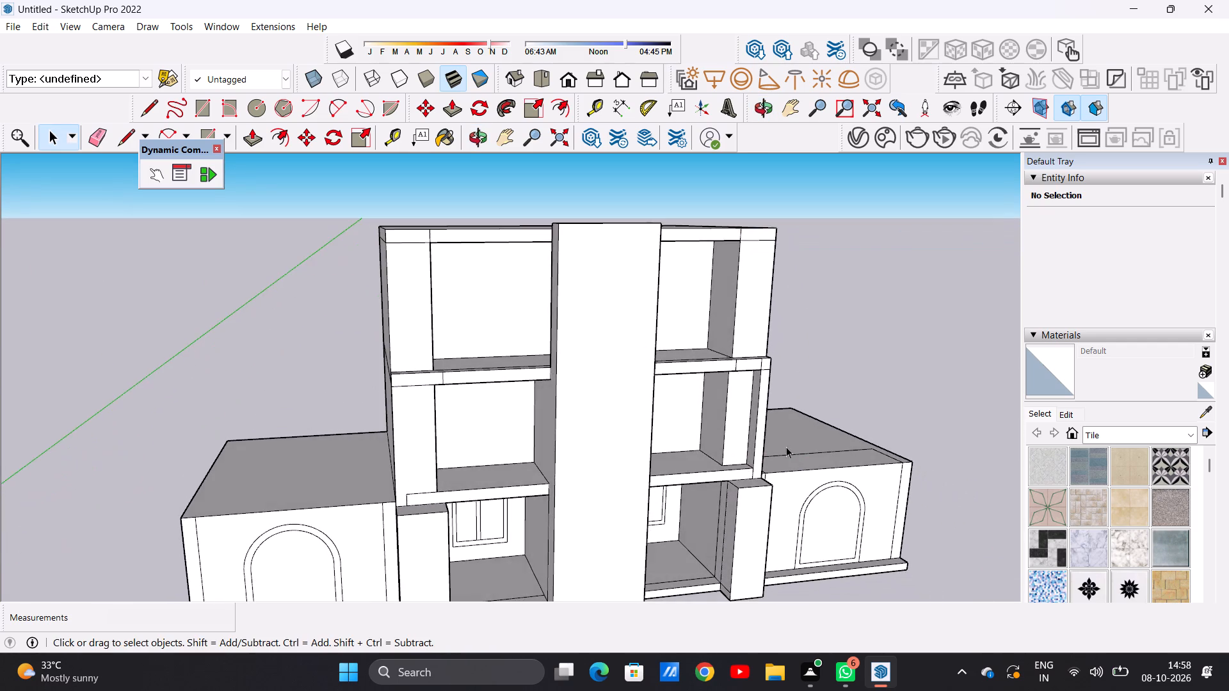
pyautogui.scroll(8, 742, 427)
pyautogui.scroll(-1, 742, 427)
pyautogui.scroll(3, 742, 427)
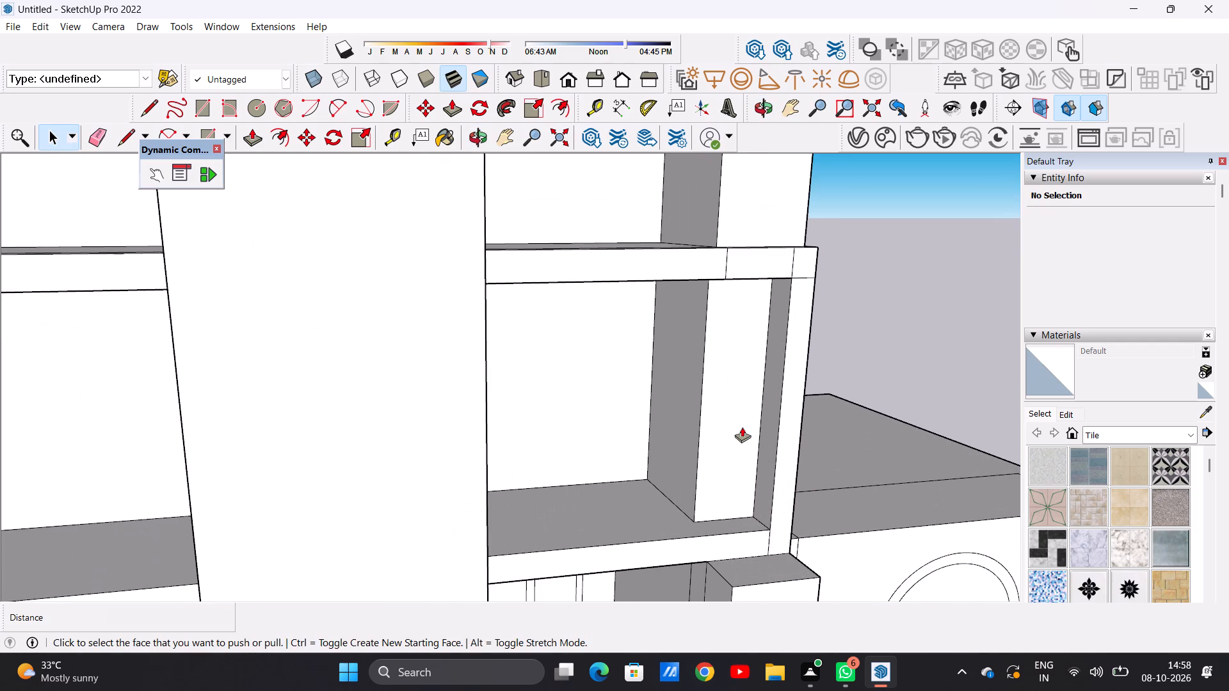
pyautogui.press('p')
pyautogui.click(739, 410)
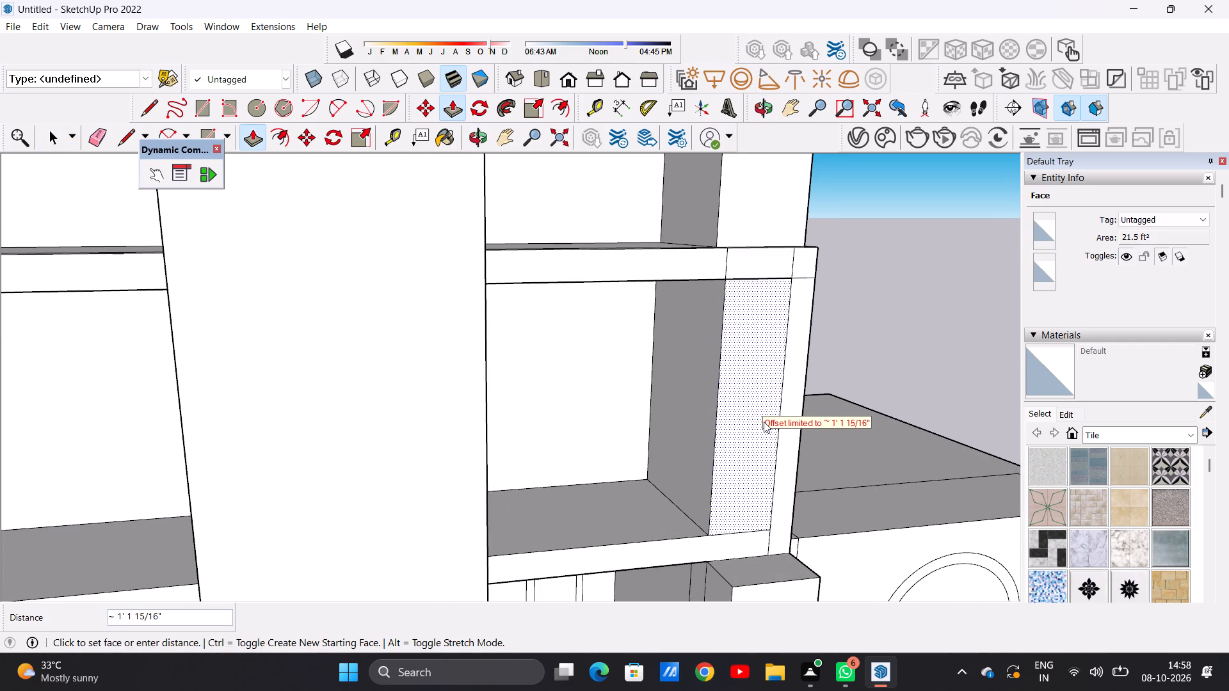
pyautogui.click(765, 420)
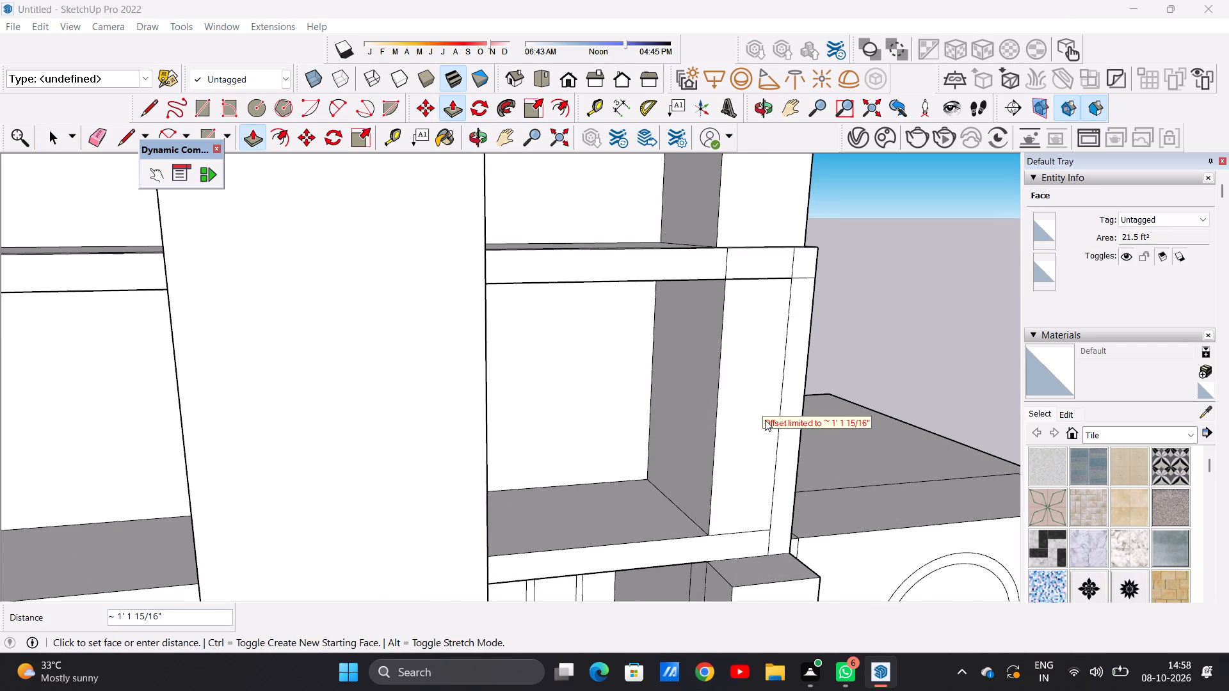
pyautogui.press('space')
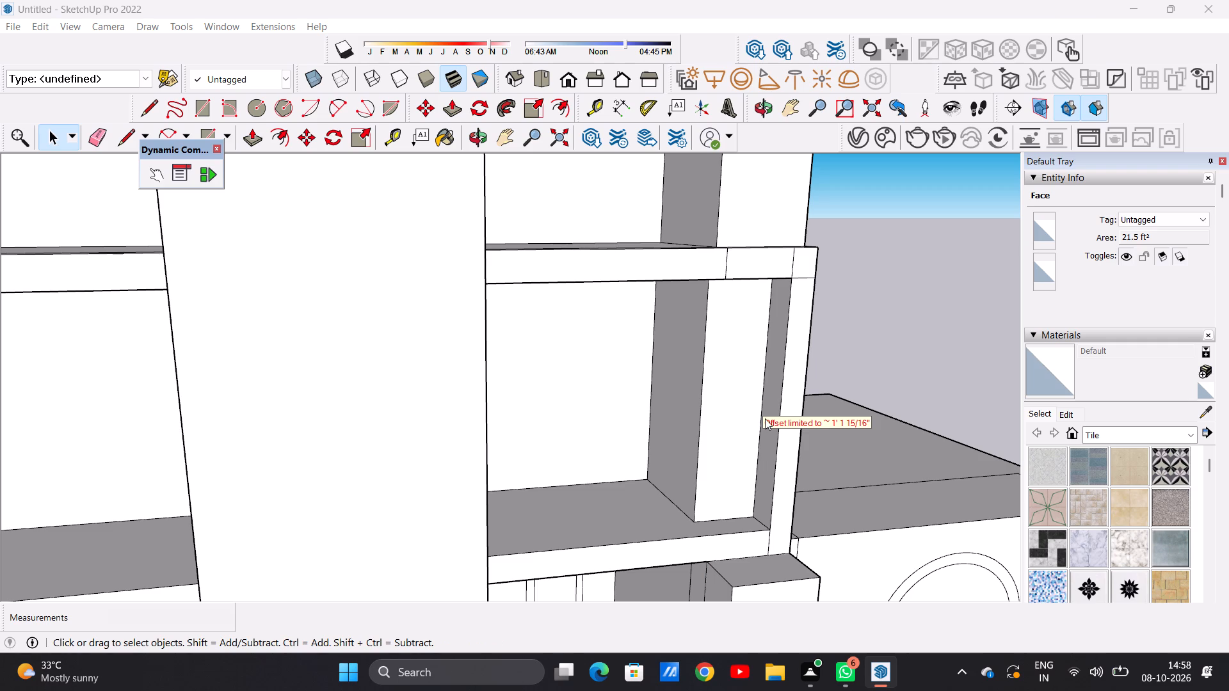
# Push/Pull the recessed wall panel at the middle storey's right end outward about 1' 1 15/16", flush with the surrounding frame.
pyautogui.press('p')
pyautogui.click(730, 376)
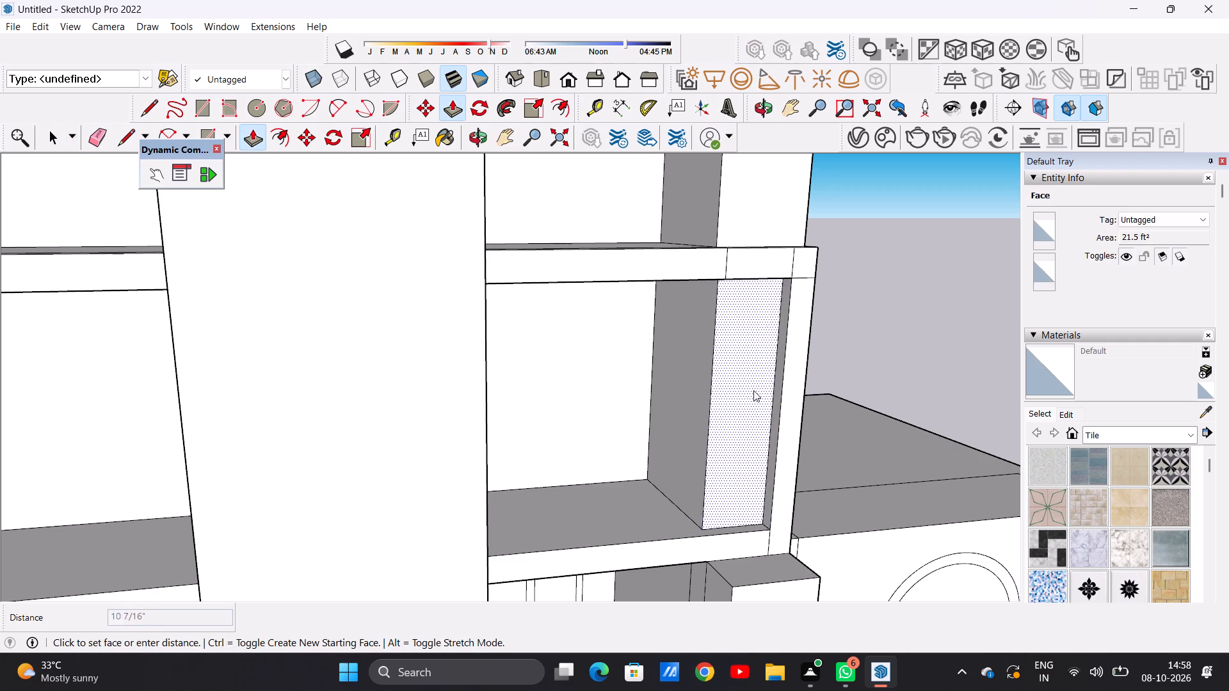
pyautogui.click(782, 415)
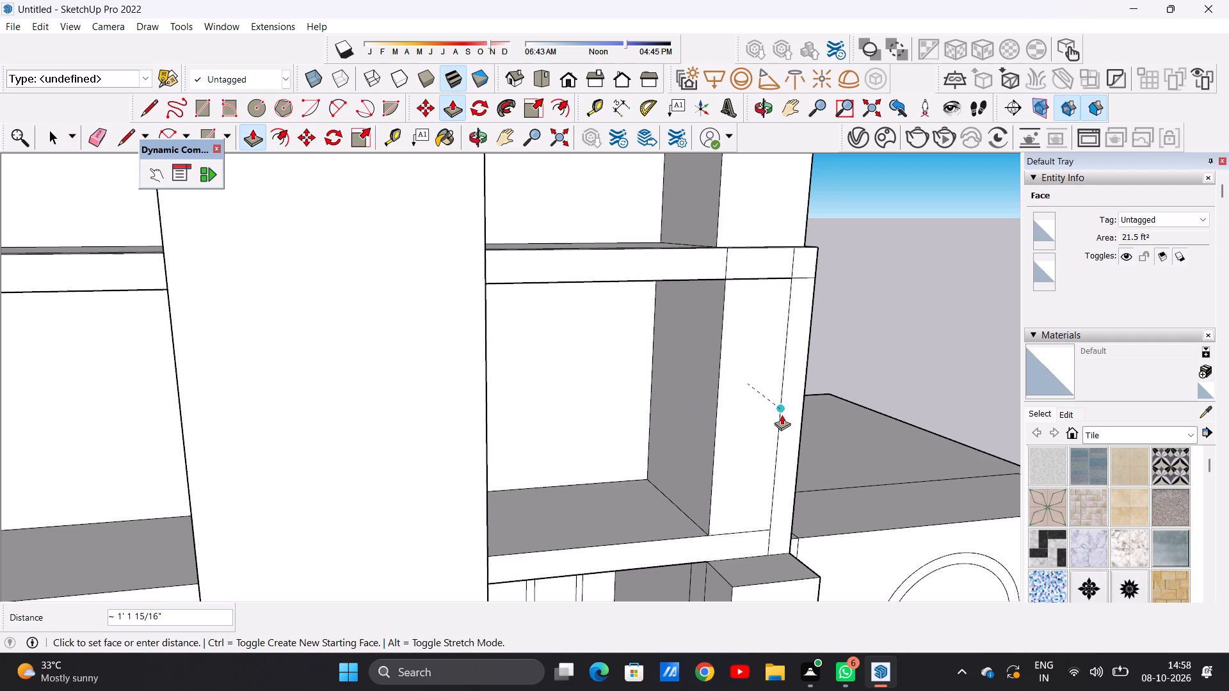
pyautogui.press('space')
# Examine the whole building from a distance and in the standard front view, checking the facade's overall proportions.
pyautogui.scroll(-7, 1228, 690)
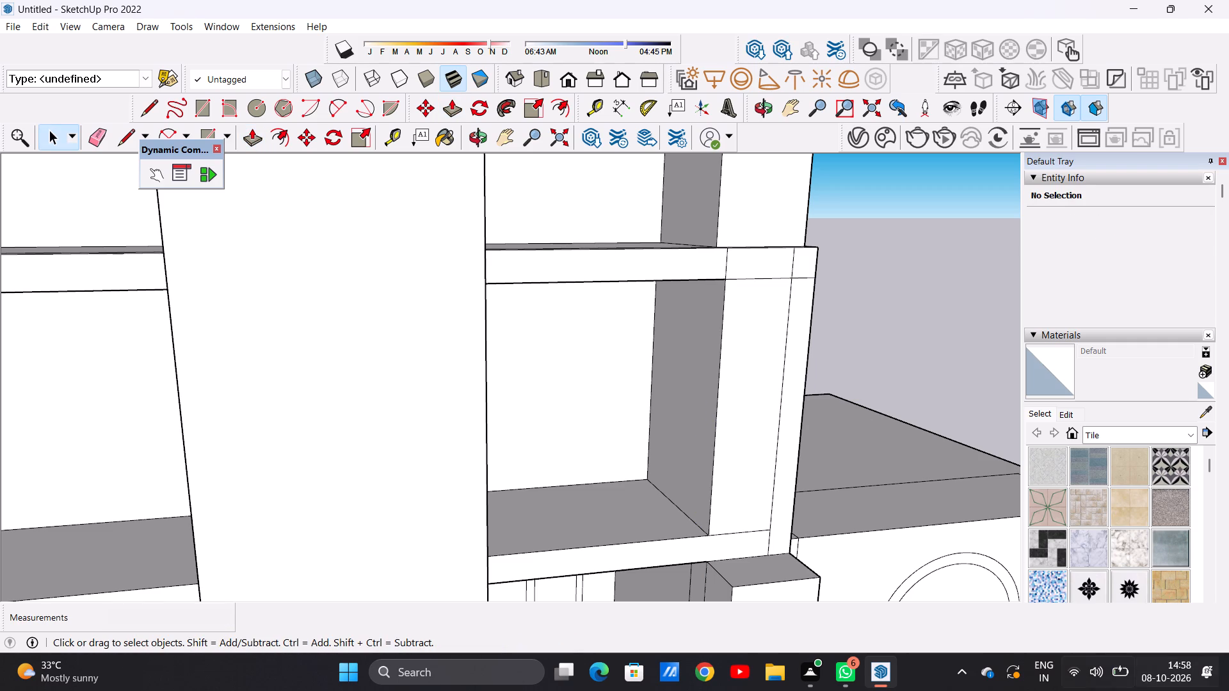
pyautogui.scroll(-15, 805, 466)
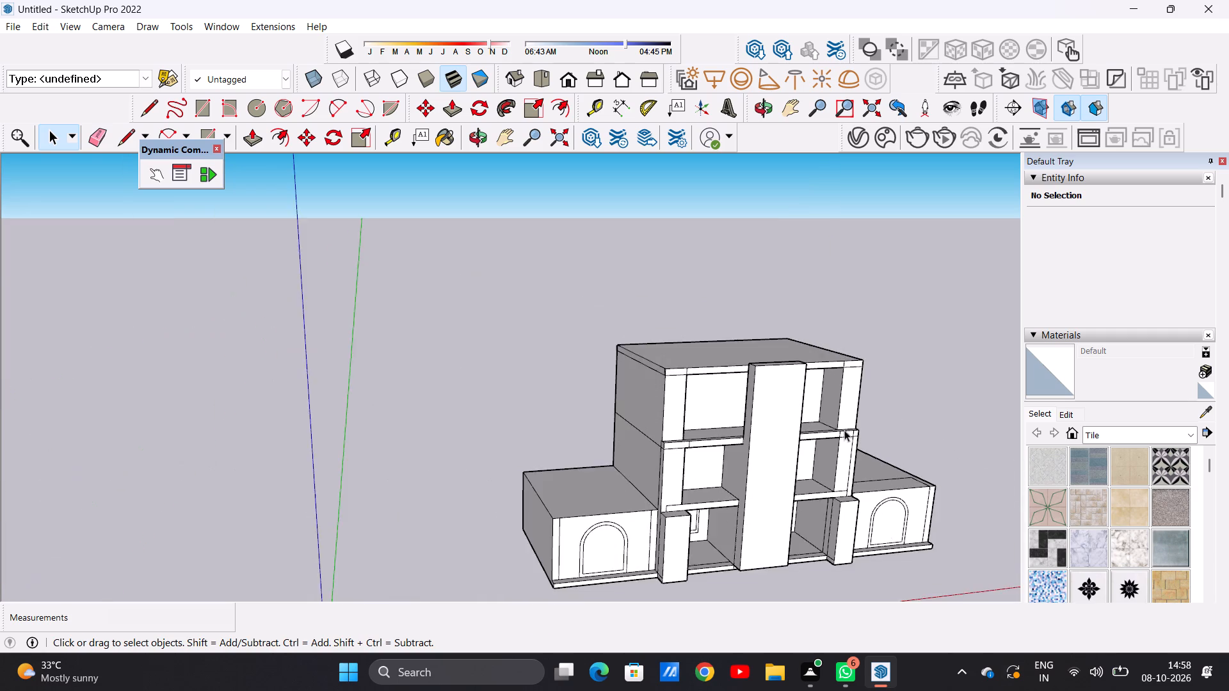
pyautogui.scroll(-9, 844, 430)
pyautogui.moveTo(888, 472); pyautogui.dragTo(777, 465, button='middle')
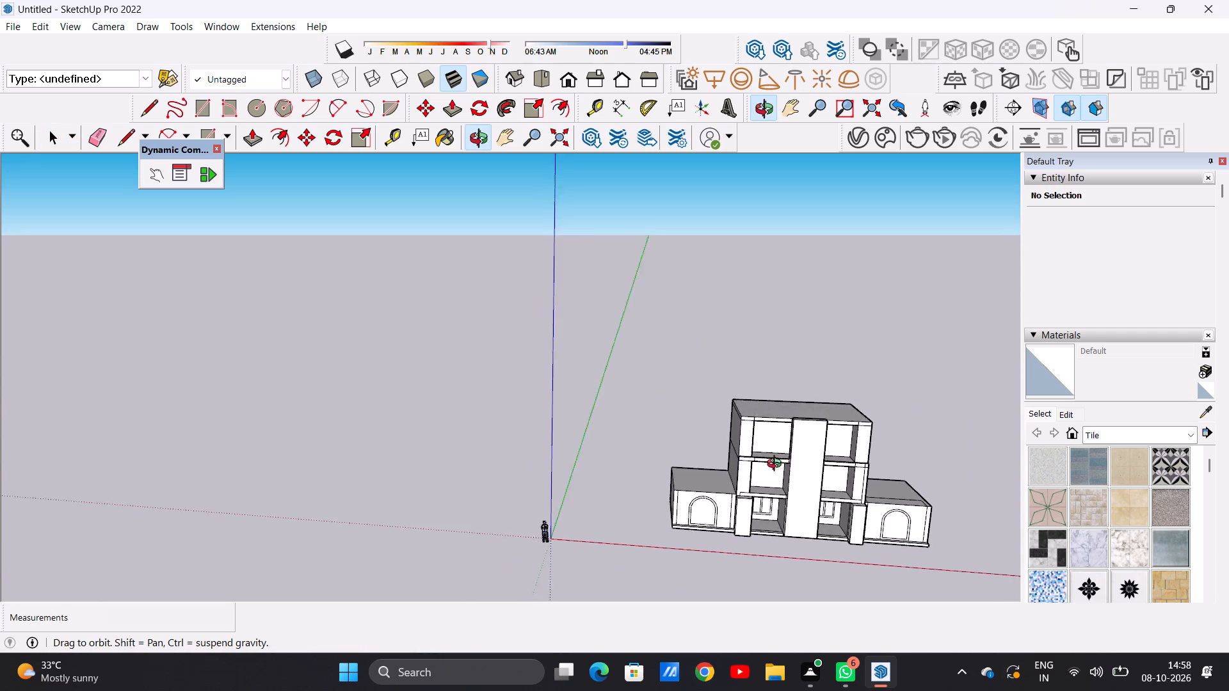
pyautogui.moveTo(777, 465); pyautogui.dragTo(774, 414, button='middle')
pyautogui.scroll(-14, 726, 462)
pyautogui.scroll(6, 833, 467)
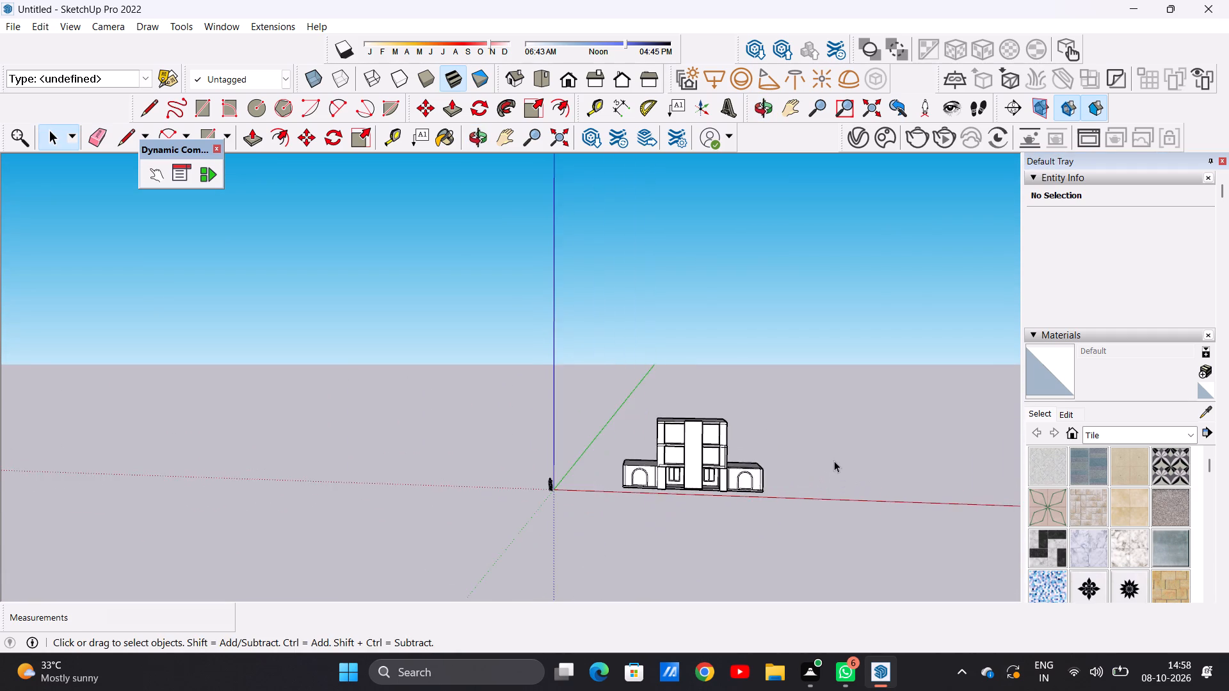
pyautogui.scroll(10, 834, 461)
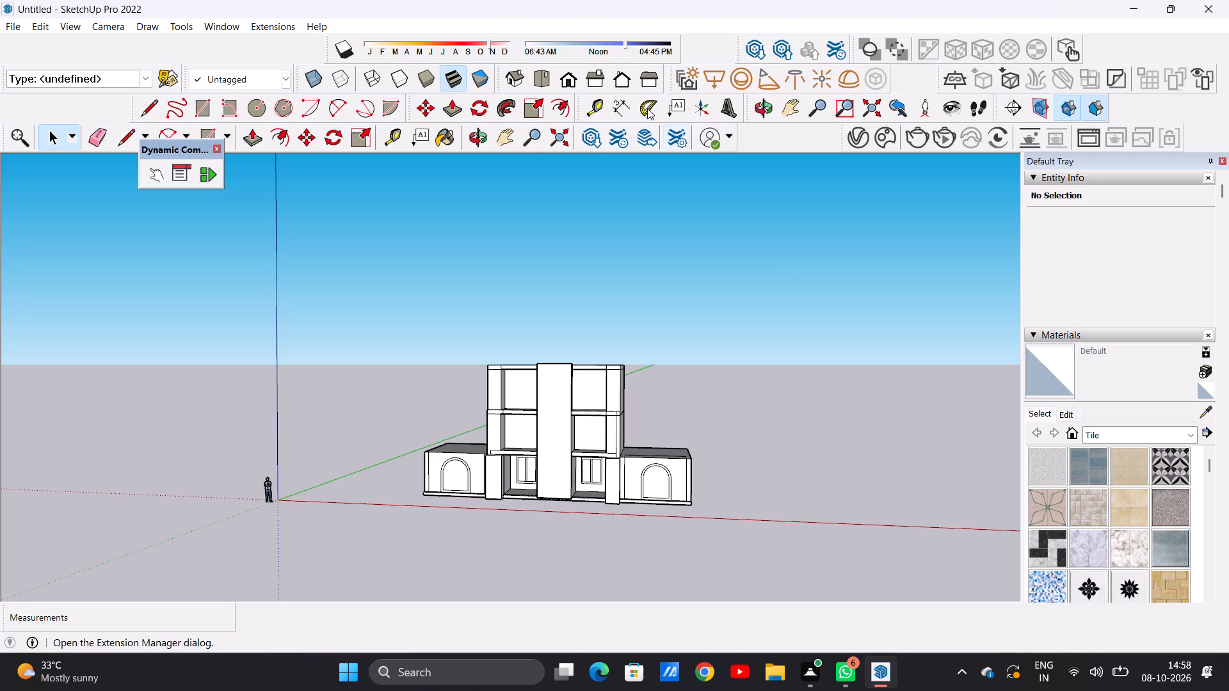
pyautogui.click(568, 83)
pyautogui.scroll(-3, 755, 447)
pyautogui.scroll(2, 672, 320)
pyautogui.scroll(-1, 672, 320)
pyautogui.scroll(2, 672, 320)
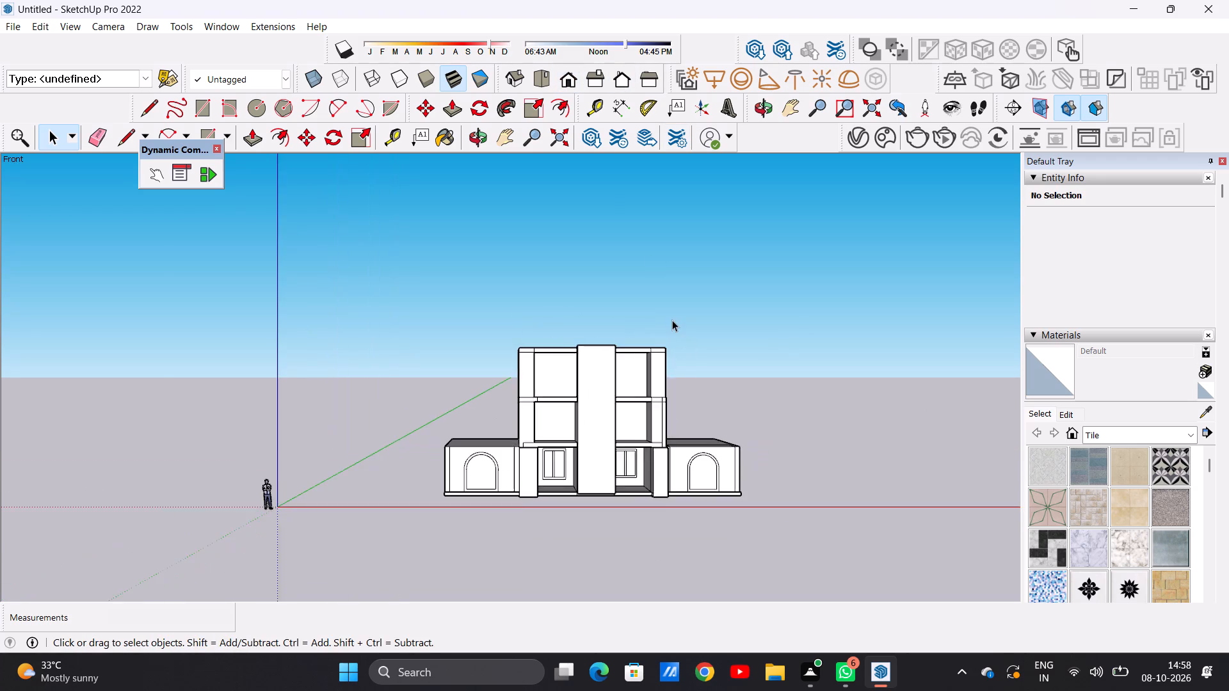
pyautogui.scroll(4, 672, 320)
pyautogui.scroll(4, 566, 360)
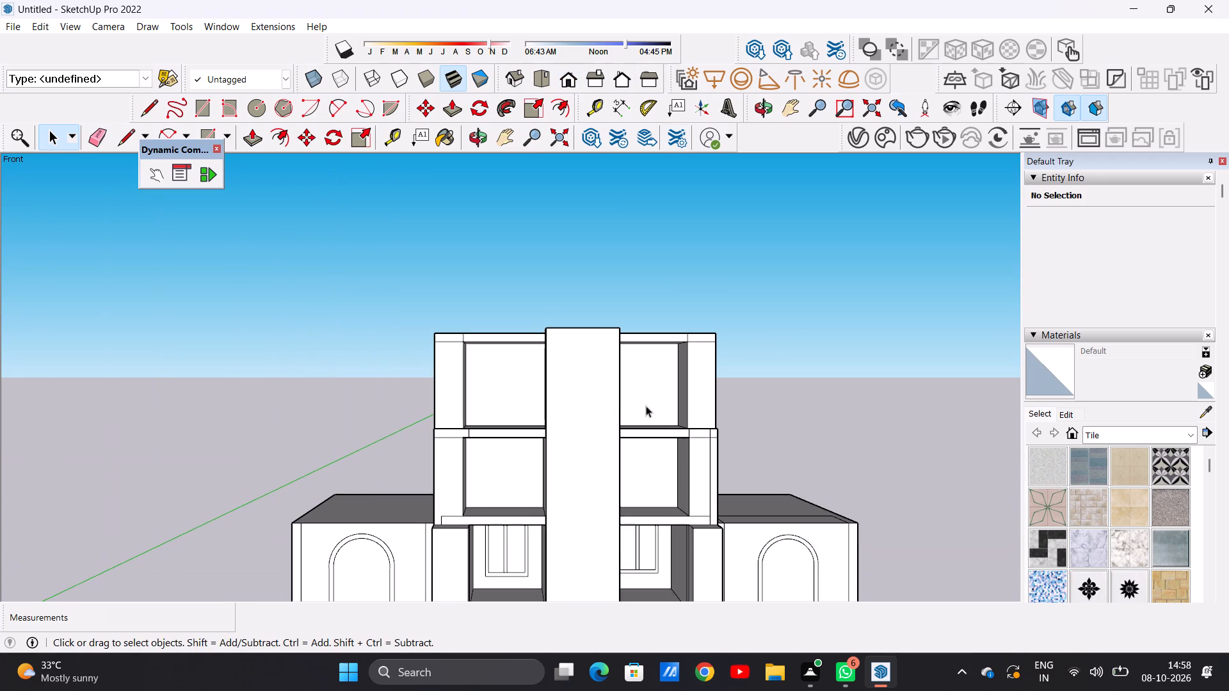
pyautogui.moveTo(641, 424); pyautogui.dragTo(654, 400, button='middle')
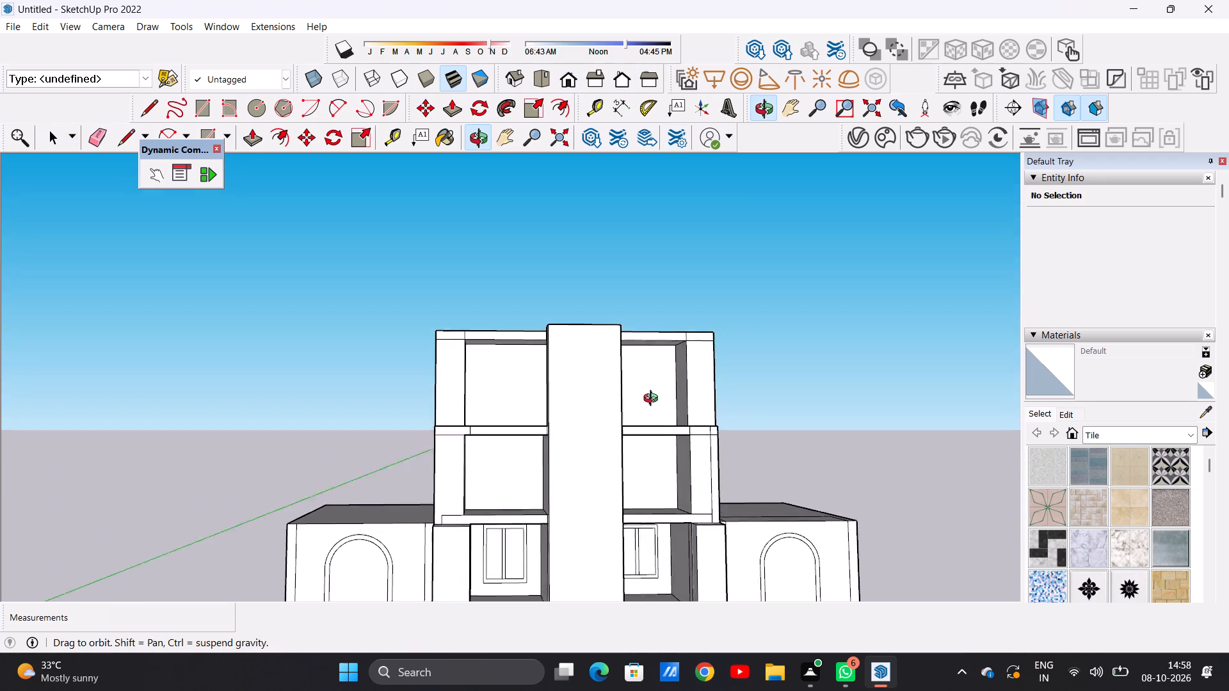
pyautogui.moveTo(654, 400); pyautogui.dragTo(625, 385, button='middle')
pyautogui.scroll(-11, 614, 442)
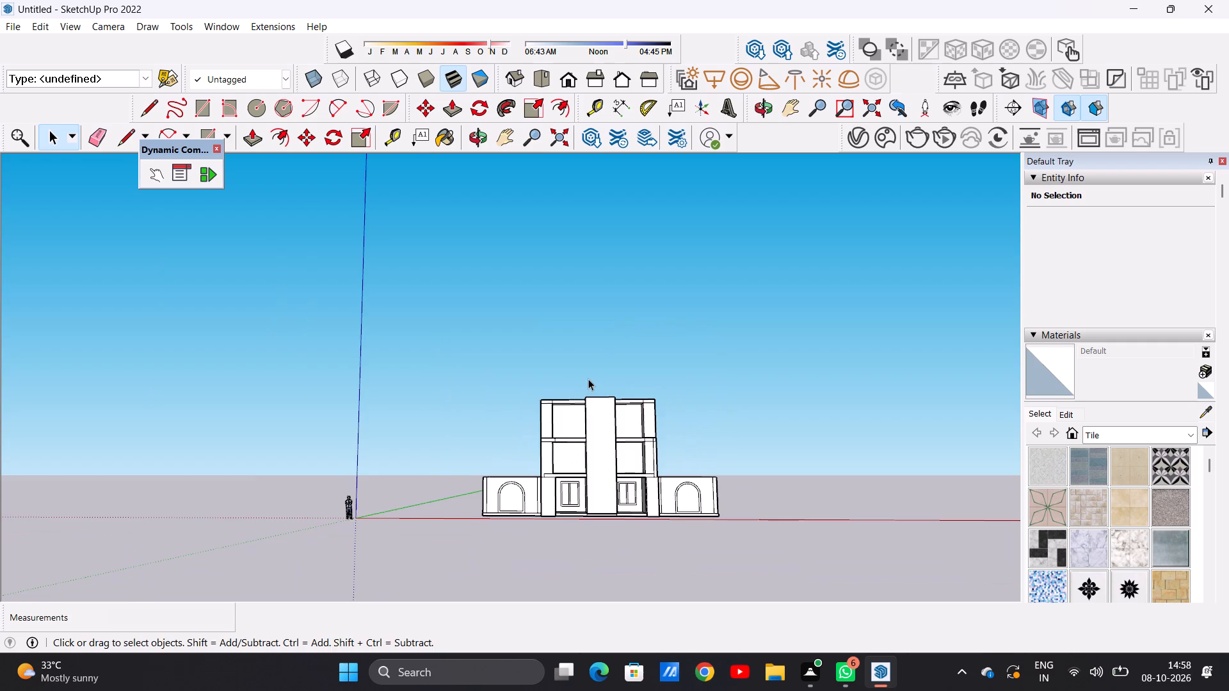
# Examine the building from above and from the side, including the main block's roof and the side wings.
pyautogui.moveTo(587, 397); pyautogui.dragTo(572, 532, button='middle')
pyautogui.scroll(1, 572, 530)
pyautogui.scroll(3, 609, 401)
pyautogui.scroll(-1, 609, 401)
pyautogui.scroll(1, 609, 401)
pyautogui.moveTo(591, 417); pyautogui.dragTo(601, 493, button='middle')
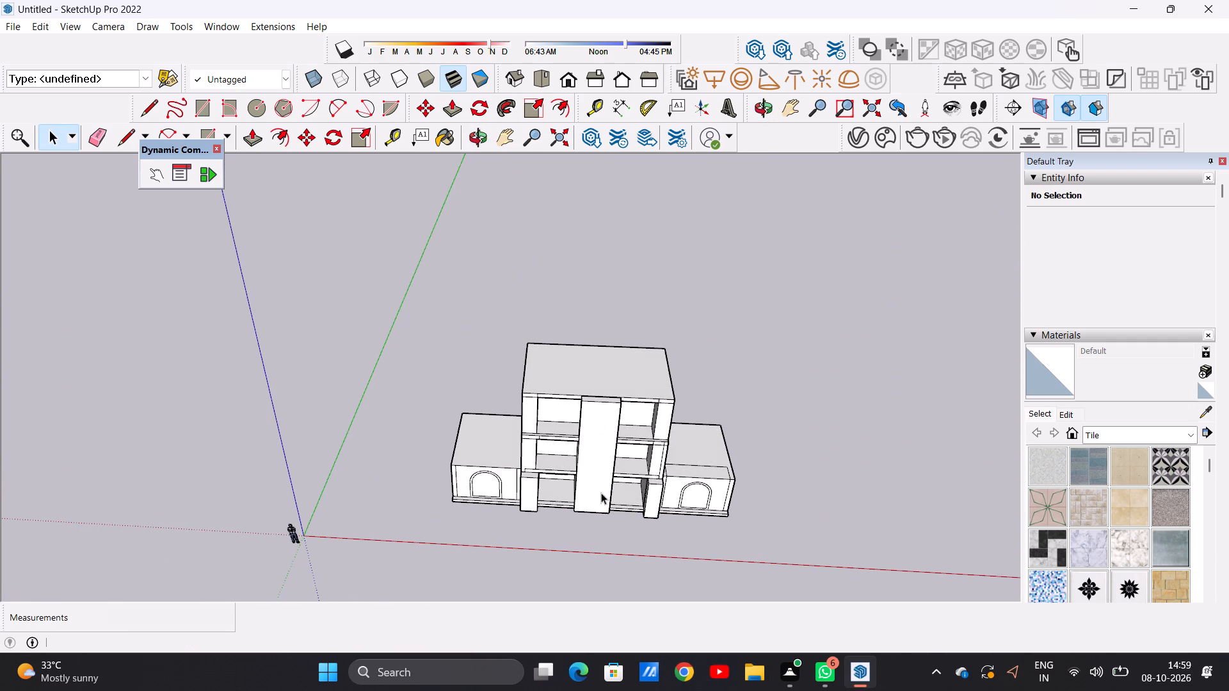
pyautogui.moveTo(663, 495); pyautogui.dragTo(664, 447, button='middle')
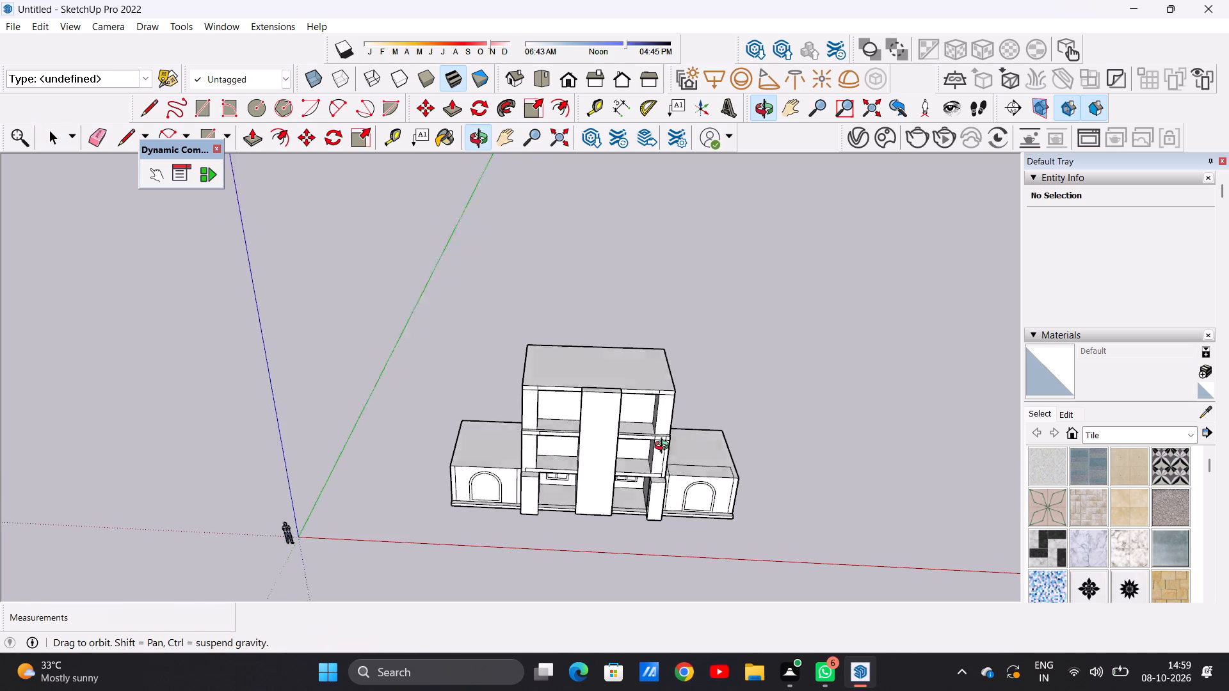
pyautogui.moveTo(664, 447); pyautogui.dragTo(674, 465, button='middle')
pyautogui.scroll(5, 670, 353)
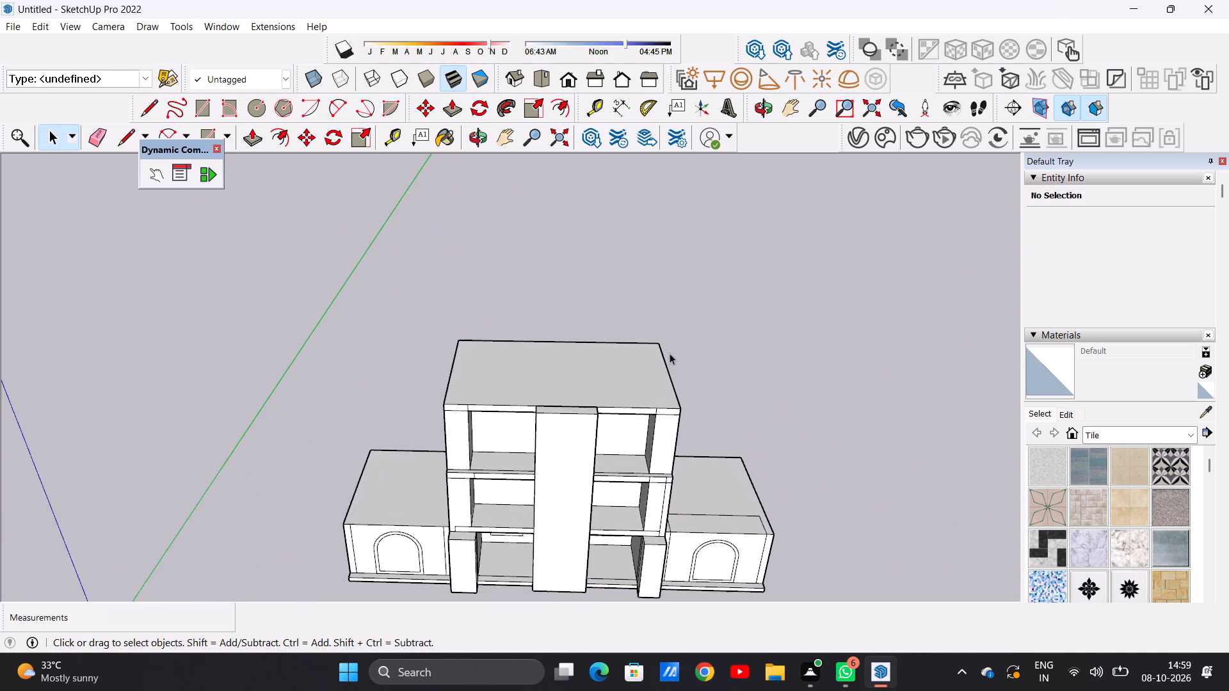
pyautogui.scroll(-3, 642, 353)
pyautogui.moveTo(687, 414); pyautogui.dragTo(510, 429, button='middle')
pyautogui.scroll(7, 600, 417)
pyautogui.scroll(-3, 609, 377)
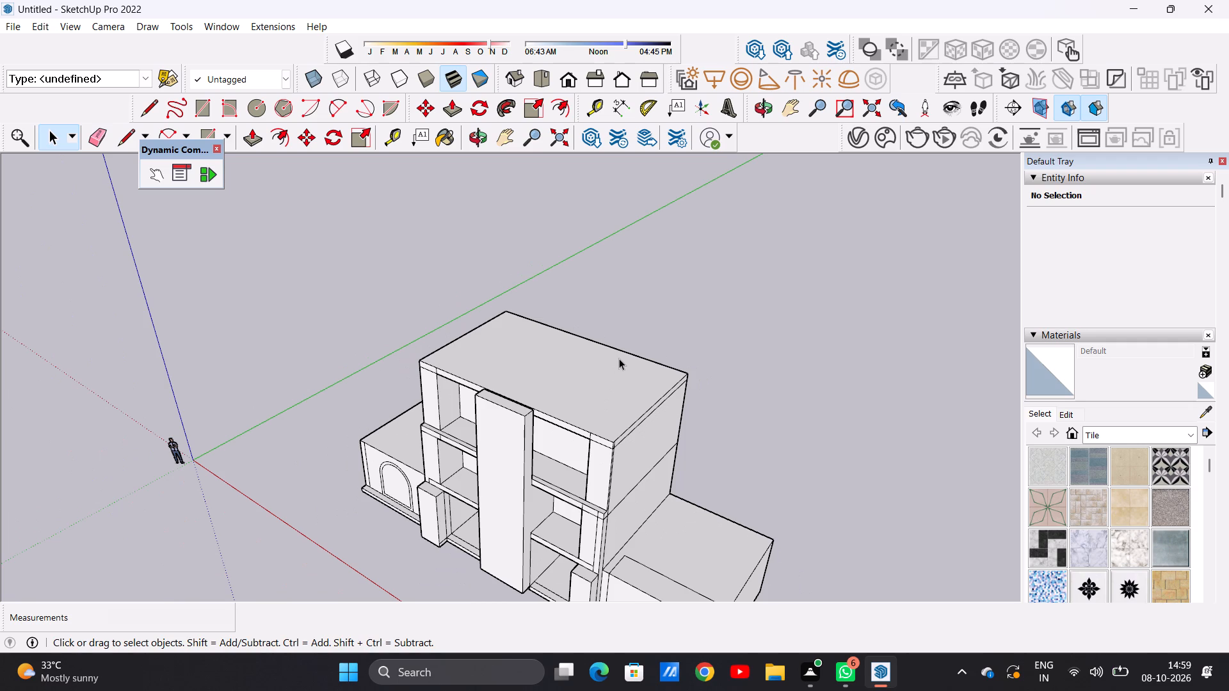
pyautogui.scroll(-4, 622, 347)
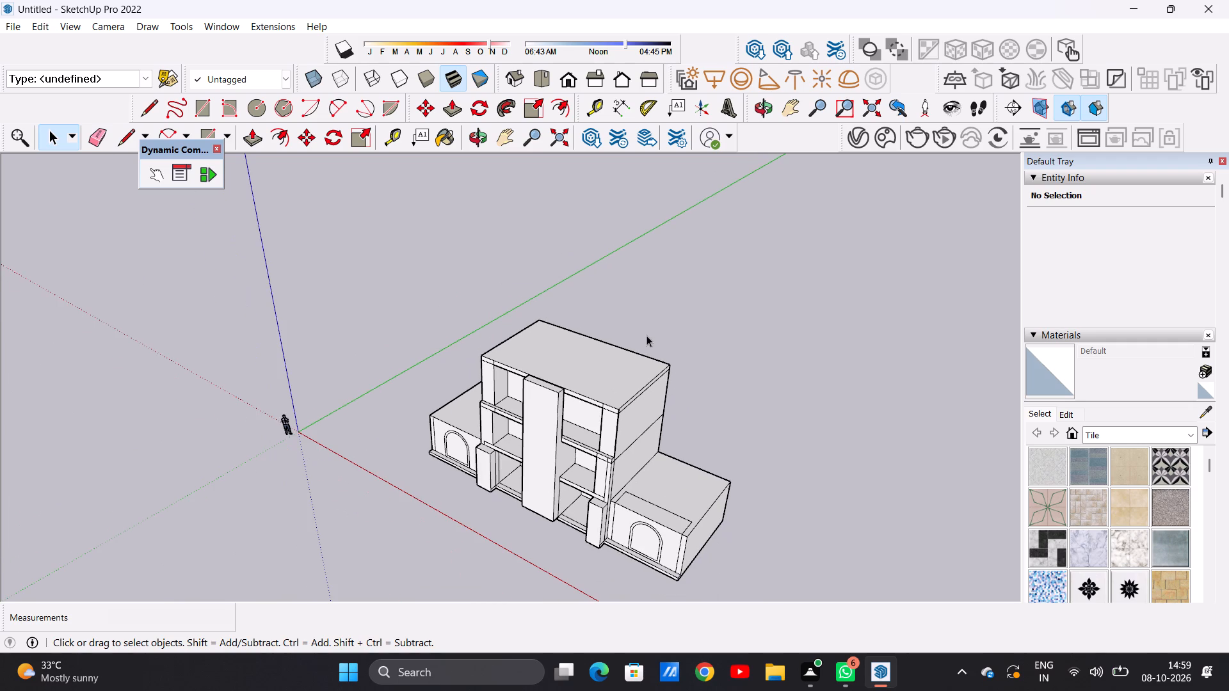
pyautogui.scroll(-5, 666, 342)
pyautogui.moveTo(623, 383); pyautogui.dragTo(765, 437, button='middle')
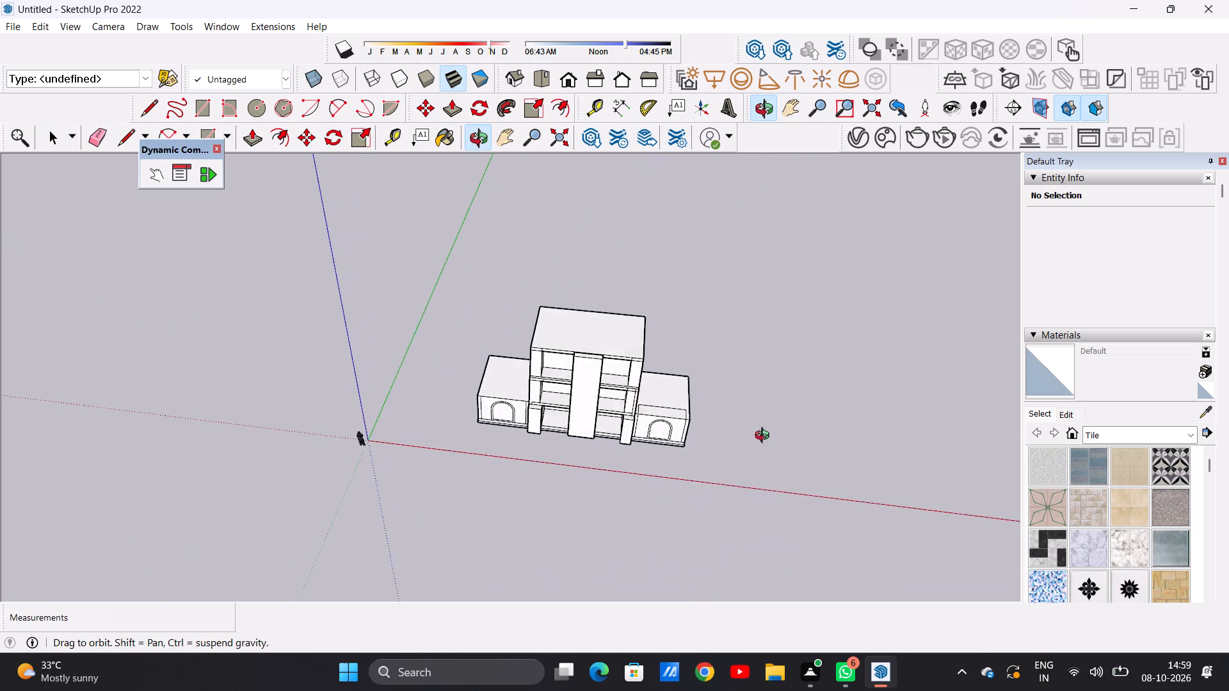
pyautogui.moveTo(765, 437); pyautogui.dragTo(768, 443, button='middle')
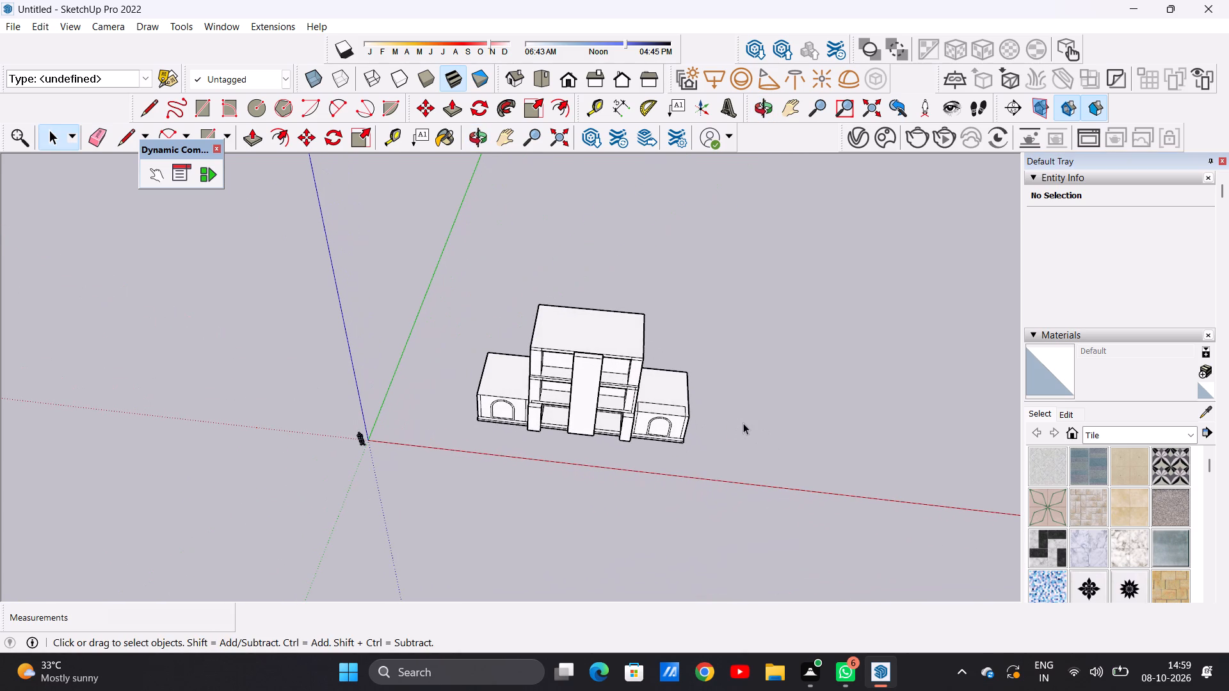
pyautogui.scroll(-4, 563, 332)
pyautogui.scroll(5, 632, 401)
pyautogui.scroll(-1, 627, 391)
pyautogui.scroll(1, 625, 384)
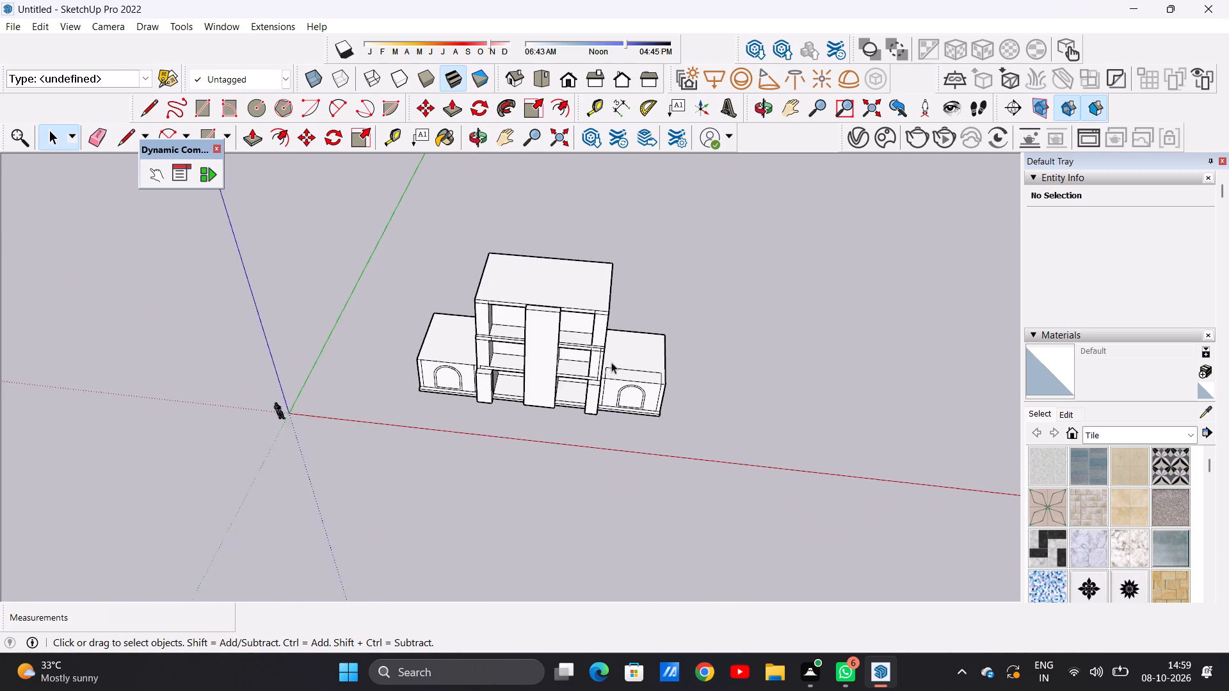
pyautogui.scroll(-1, 590, 356)
pyautogui.scroll(13, 580, 349)
pyautogui.scroll(-8, 517, 311)
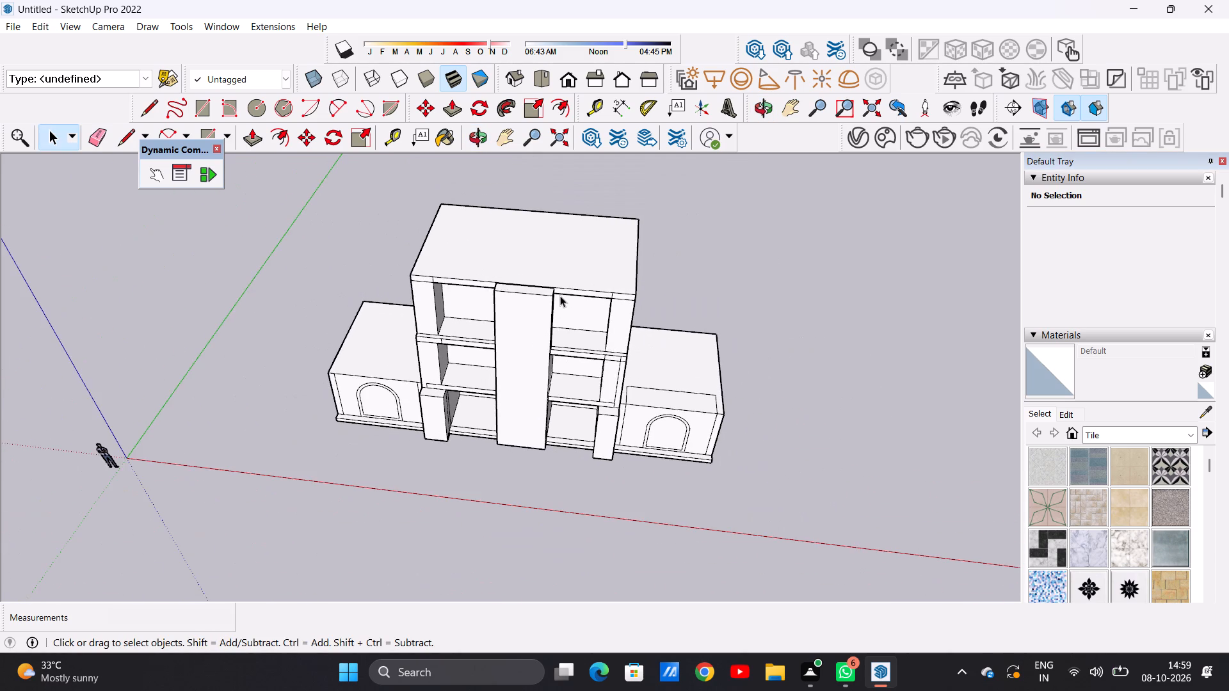
# Offset the outline of the main block's top roof face inward by 9".
pyautogui.moveTo(560, 296); pyautogui.dragTo(426, 369, button='middle')
pyautogui.scroll(4, 617, 292)
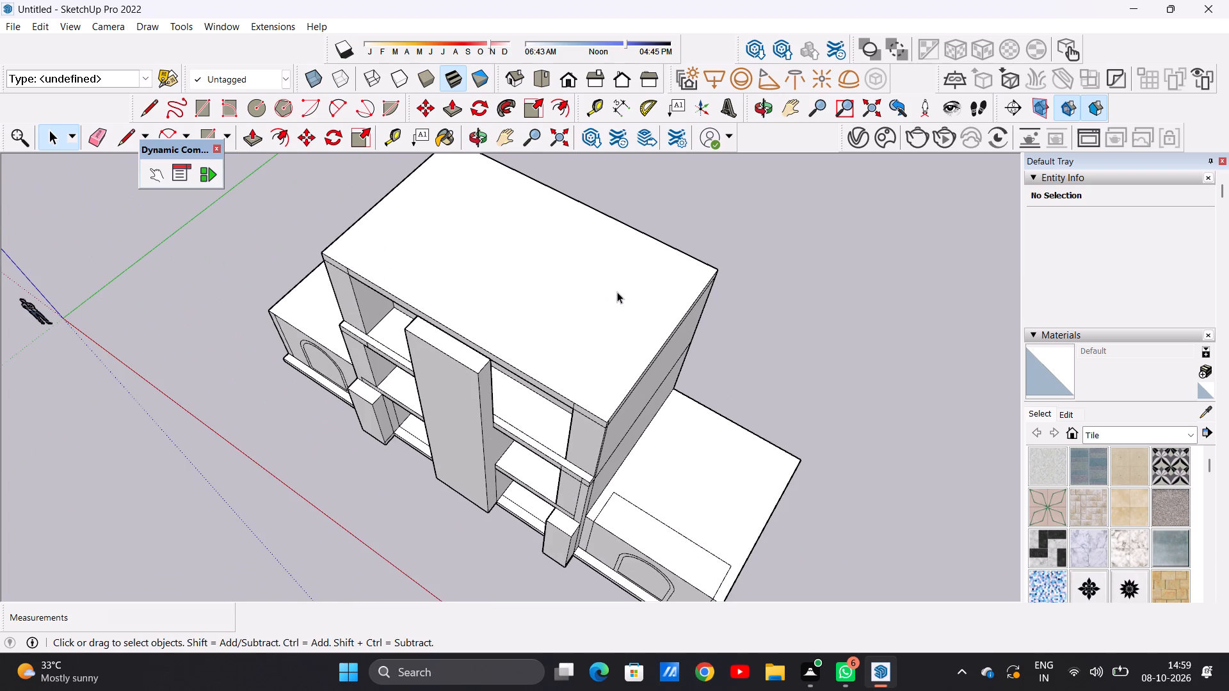
pyautogui.moveTo(584, 331); pyautogui.dragTo(739, 400, button='middle')
pyautogui.scroll(3, 622, 296)
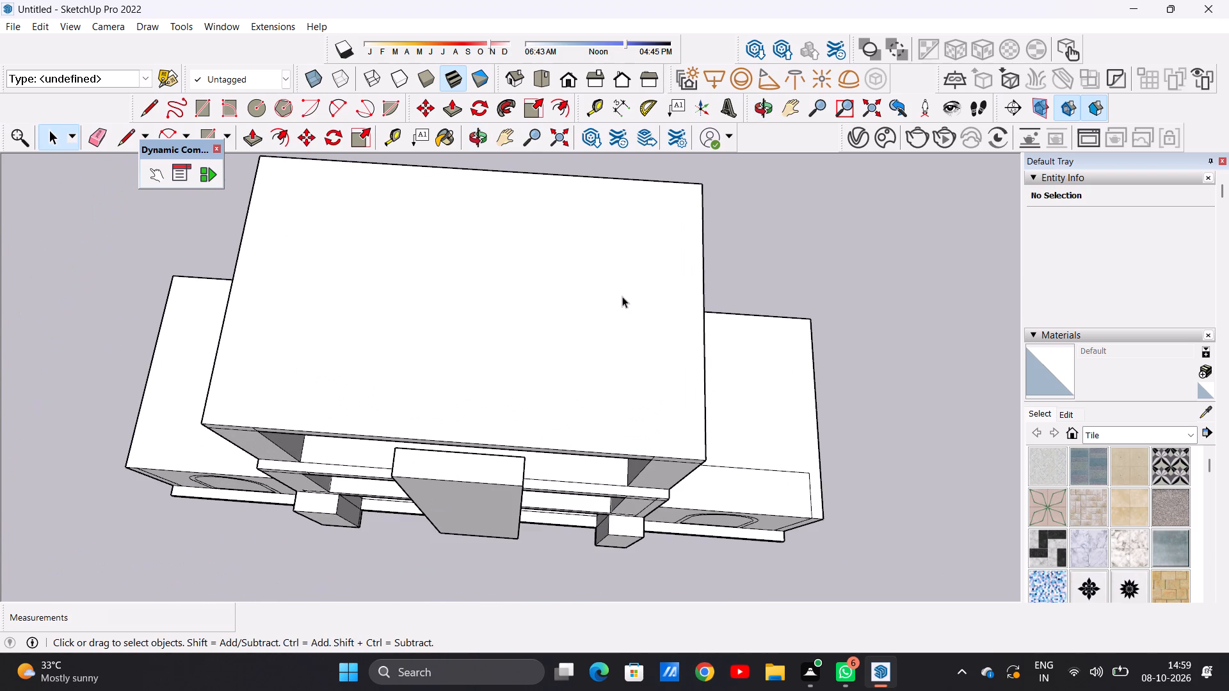
pyautogui.scroll(-4, 622, 293)
pyautogui.moveTo(621, 406); pyautogui.dragTo(595, 164, button='middle')
pyautogui.moveTo(599, 254); pyautogui.dragTo(654, 473, button='middle')
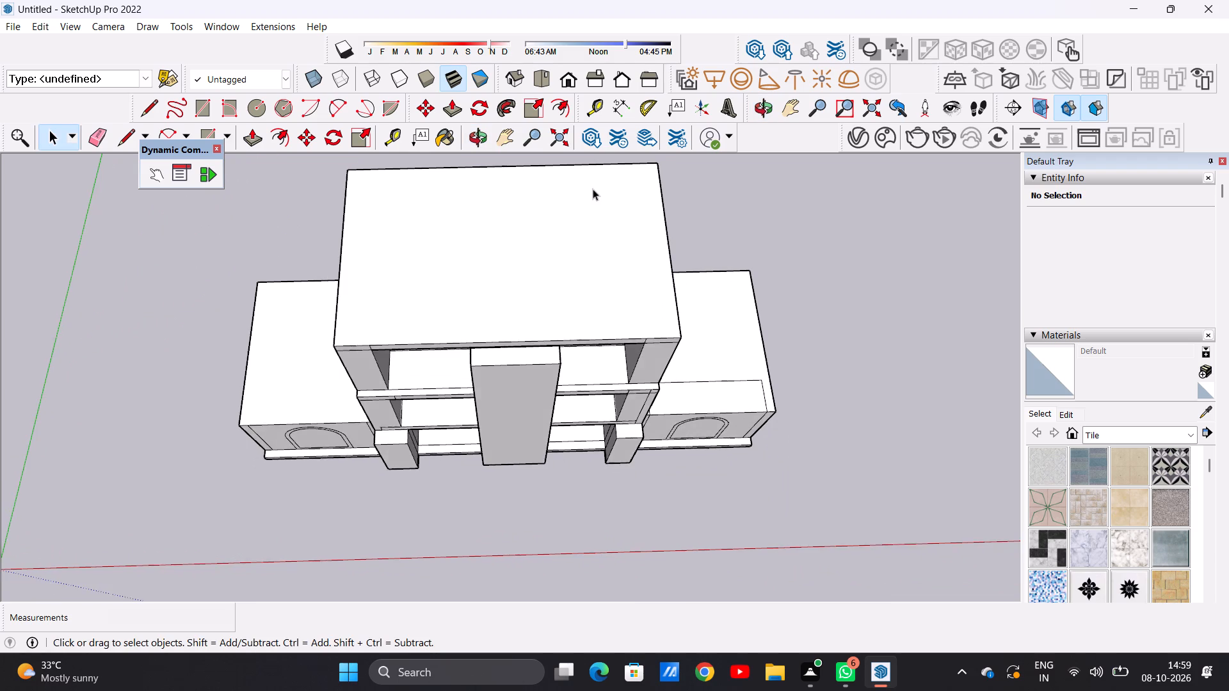
pyautogui.scroll(2, 595, 186)
pyautogui.press('o')
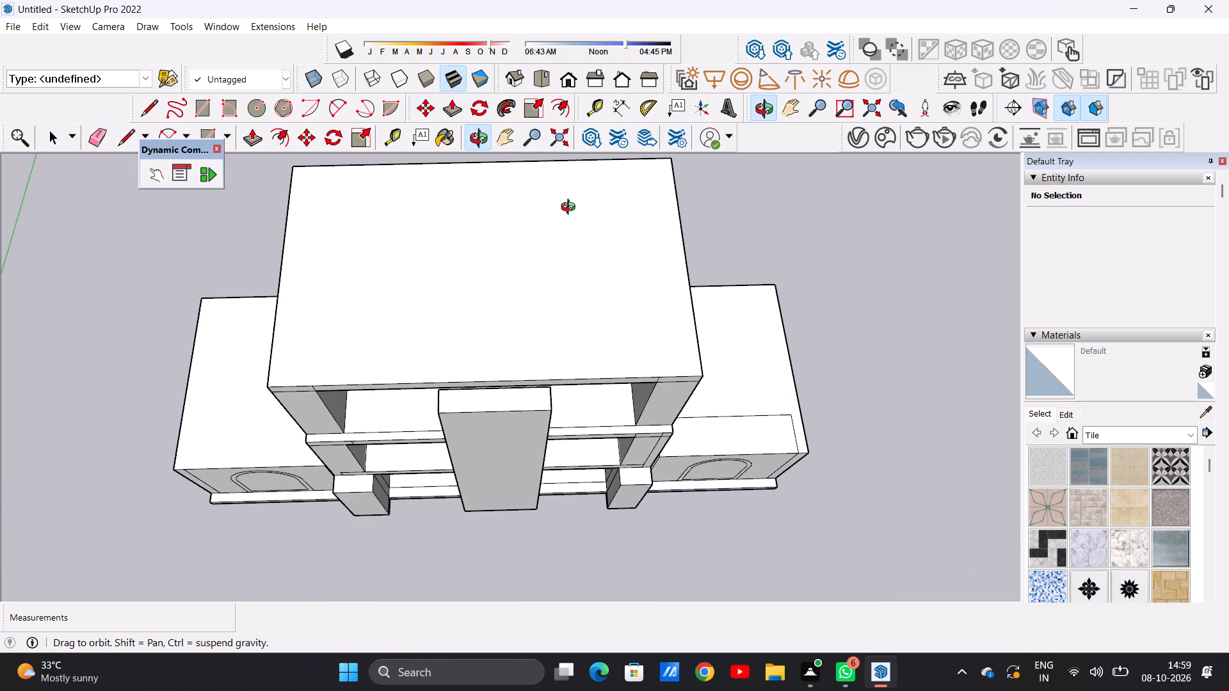
pyautogui.press('f')
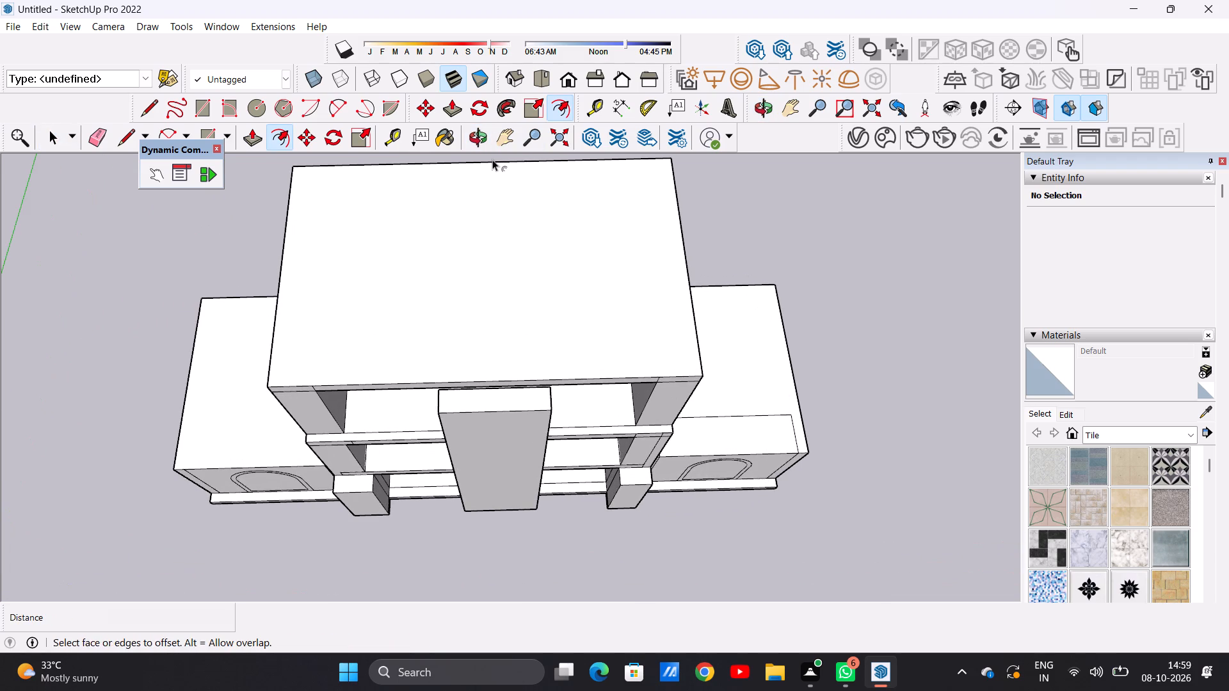
pyautogui.click(485, 170)
pyautogui.write('9"')
pyautogui.press('Return')
pyautogui.press('space')
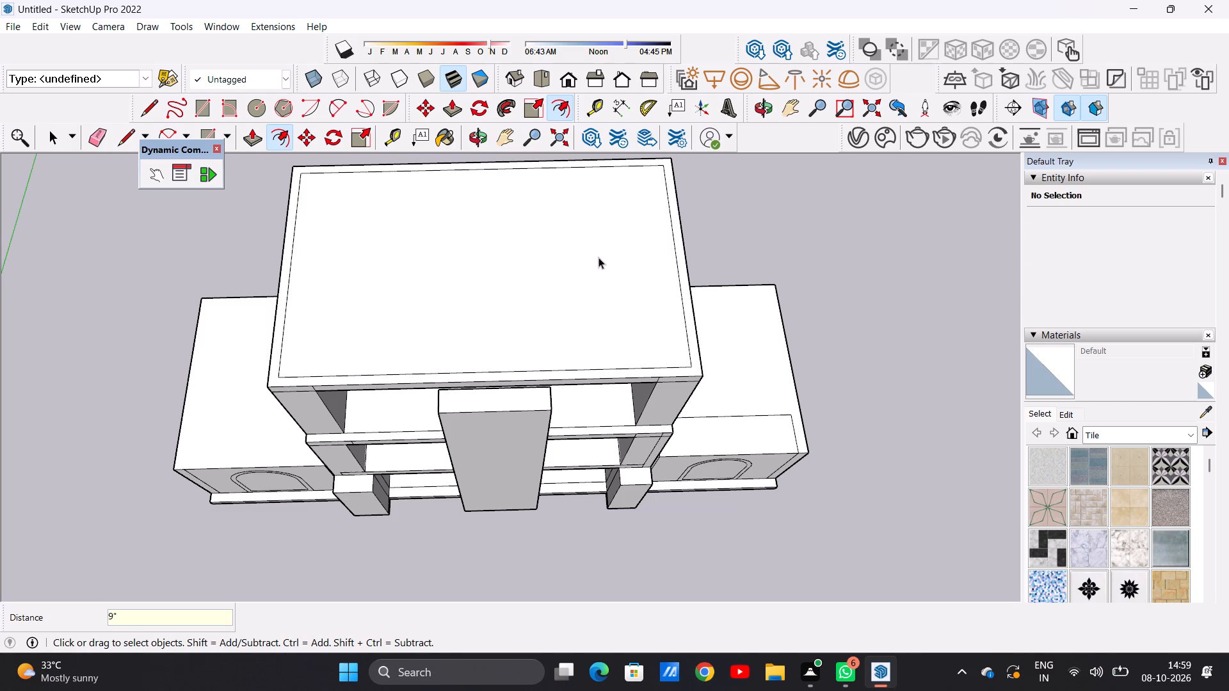
# Replace the main roof's 9" inset outline with one offset inward by about 1' 4 5/8".
pyautogui.hotkey('ctrl', 'z')
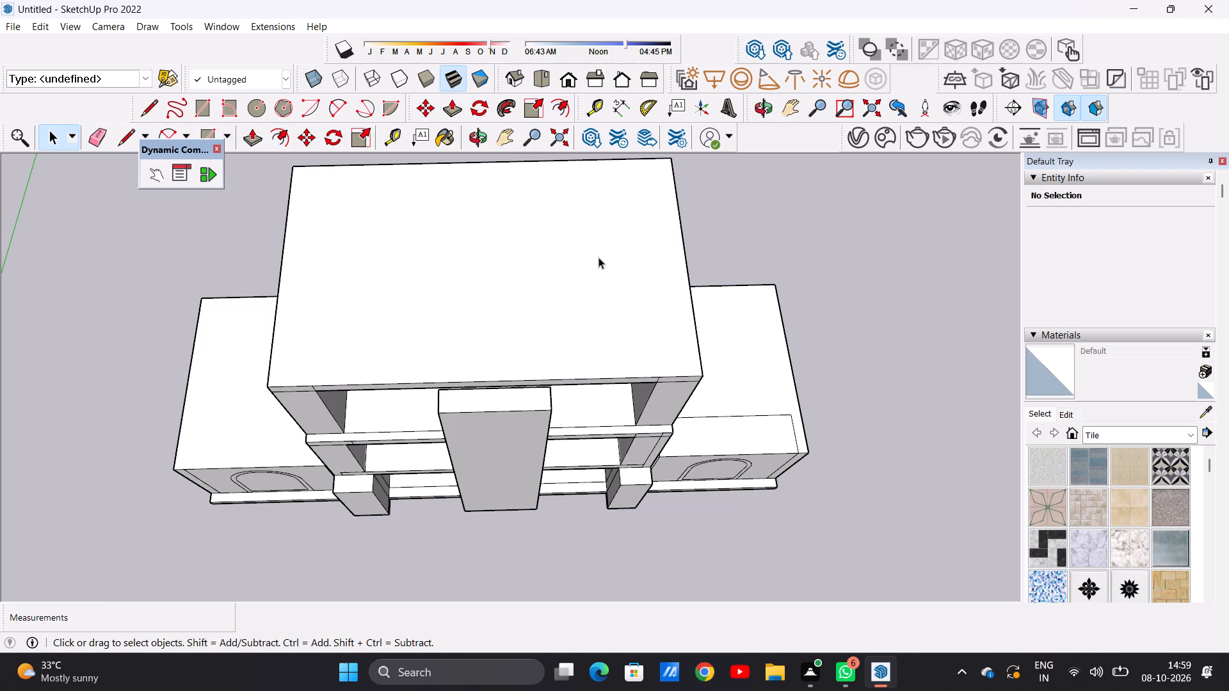
pyautogui.write('of')
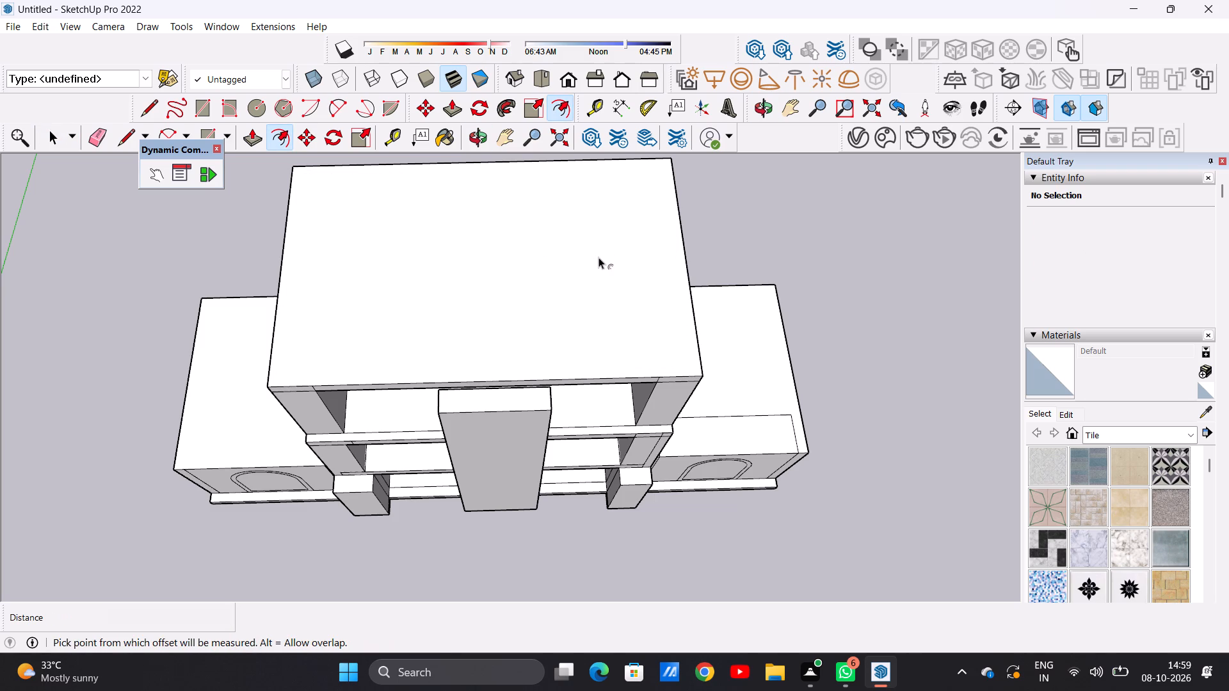
pyautogui.click(284, 301)
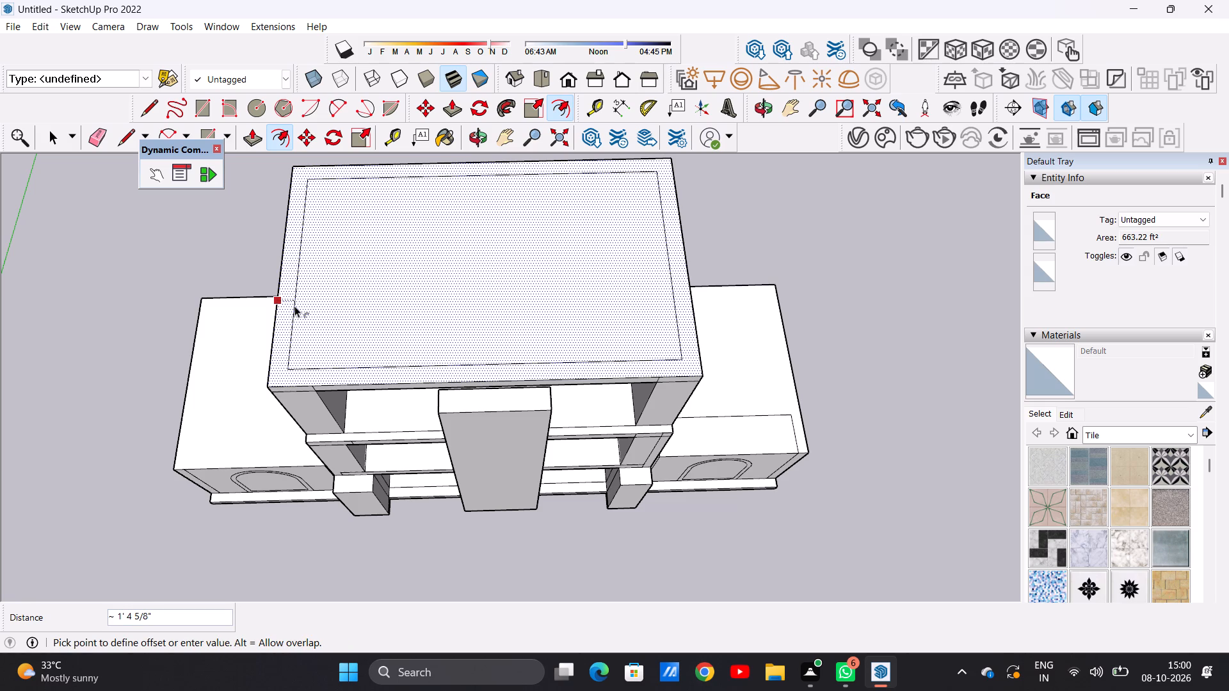
pyautogui.click(294, 306)
pyautogui.press('space')
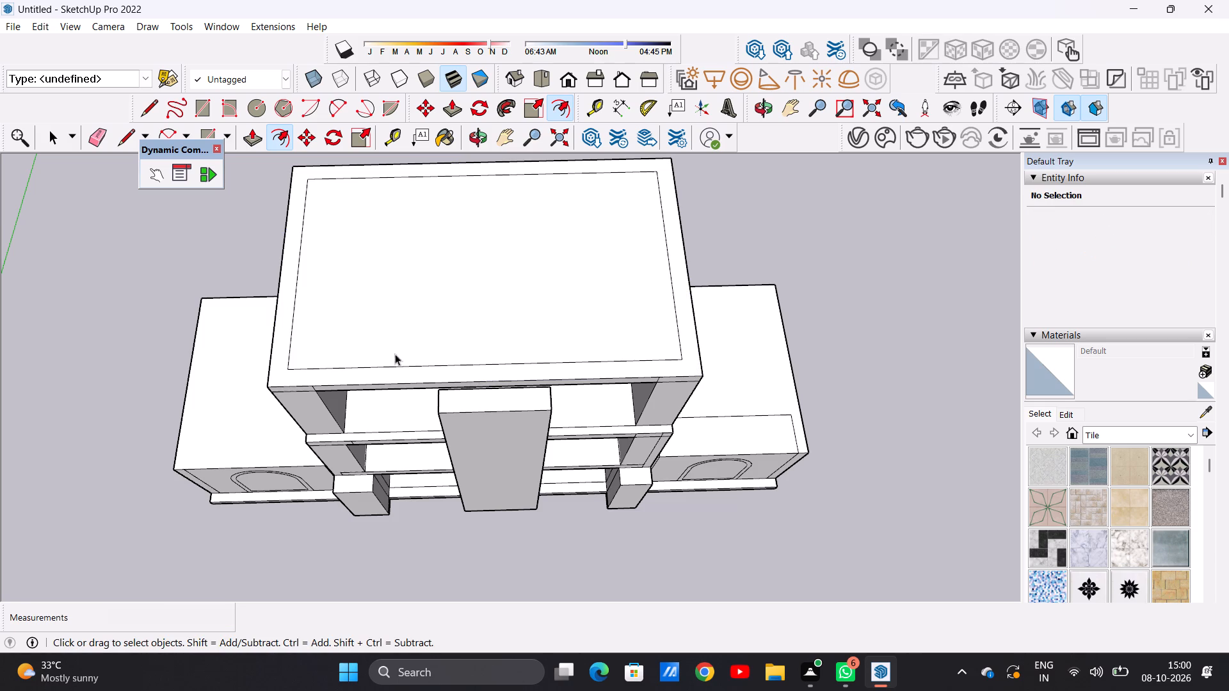
# Draw lines about 1' 4 5/8" long from the inset outline's two front corners to the roof's side edges, separating the front strip.
pyautogui.scroll(-4, 597, 333)
pyautogui.moveTo(631, 326); pyautogui.dragTo(652, 125, button='middle')
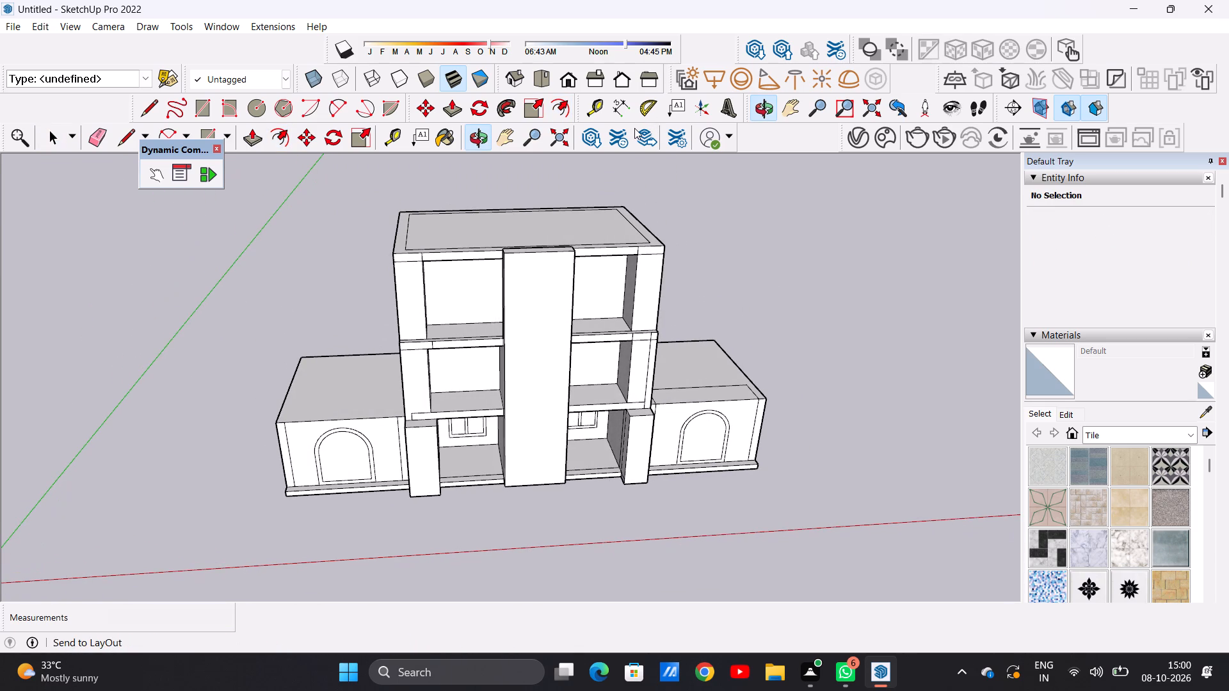
pyautogui.moveTo(583, 240); pyautogui.dragTo(569, 210, button='middle')
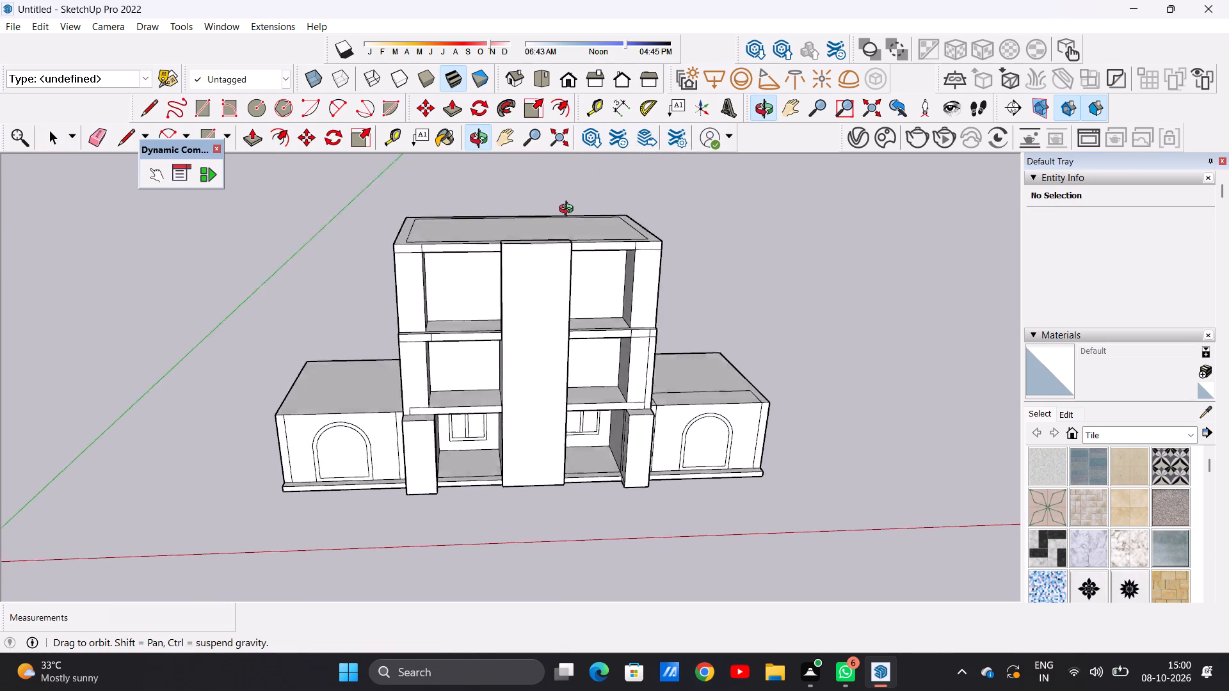
pyautogui.moveTo(569, 210); pyautogui.dragTo(558, 331, button='middle')
pyautogui.scroll(-4, 558, 333)
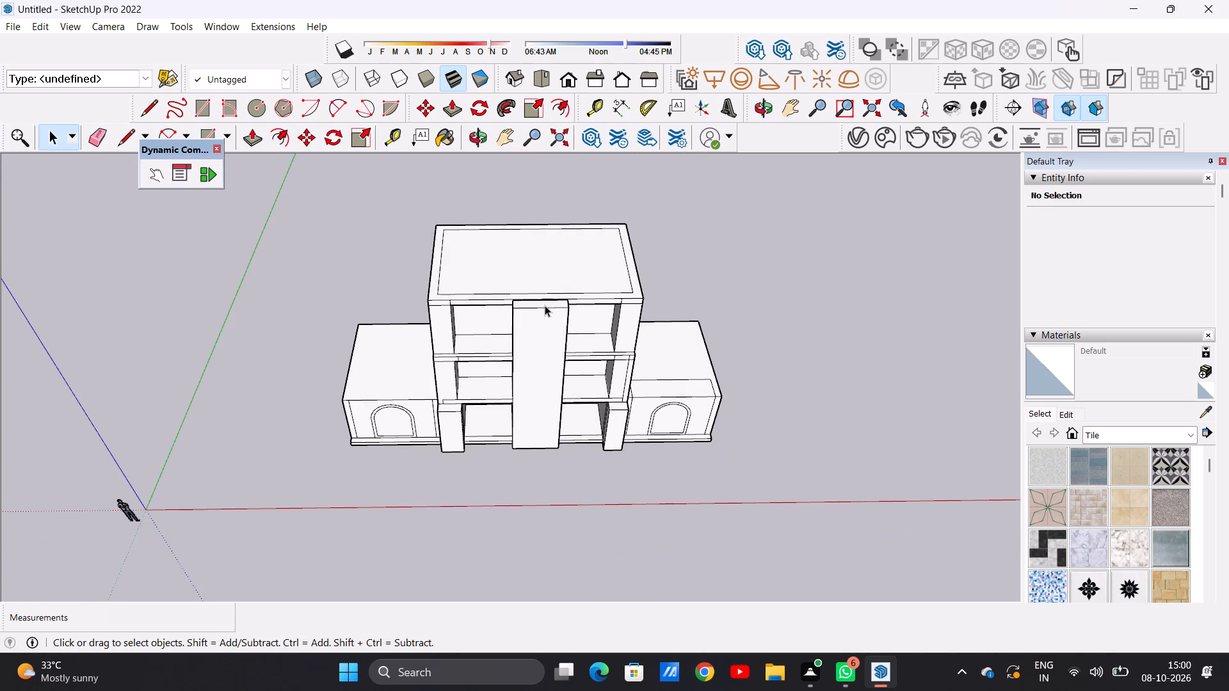
pyautogui.moveTo(545, 305); pyautogui.dragTo(539, 409, button='middle')
pyautogui.scroll(8, 534, 347)
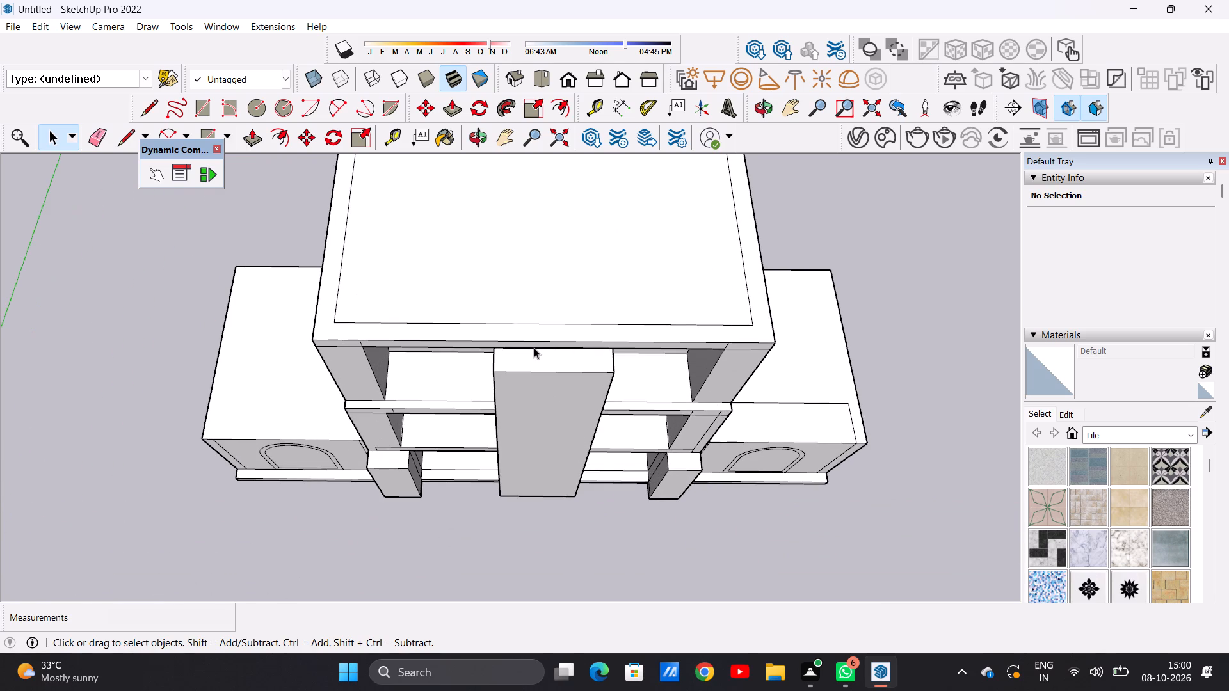
pyautogui.press('l')
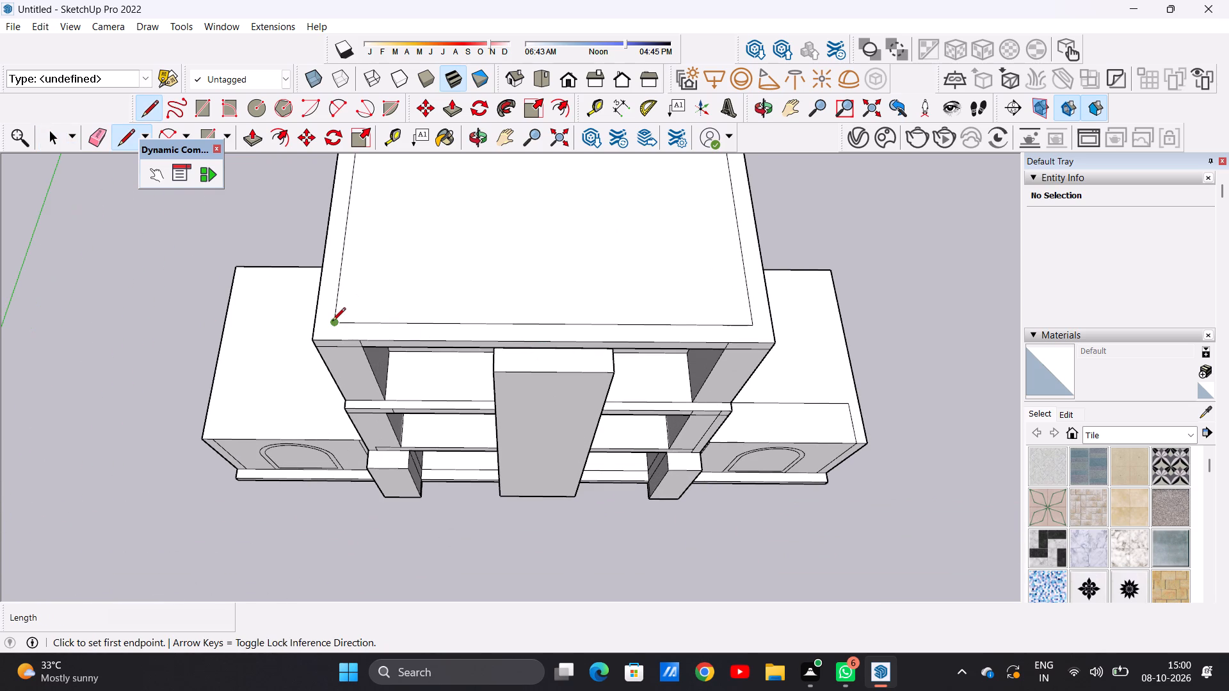
pyautogui.click(332, 322)
pyautogui.click(319, 322)
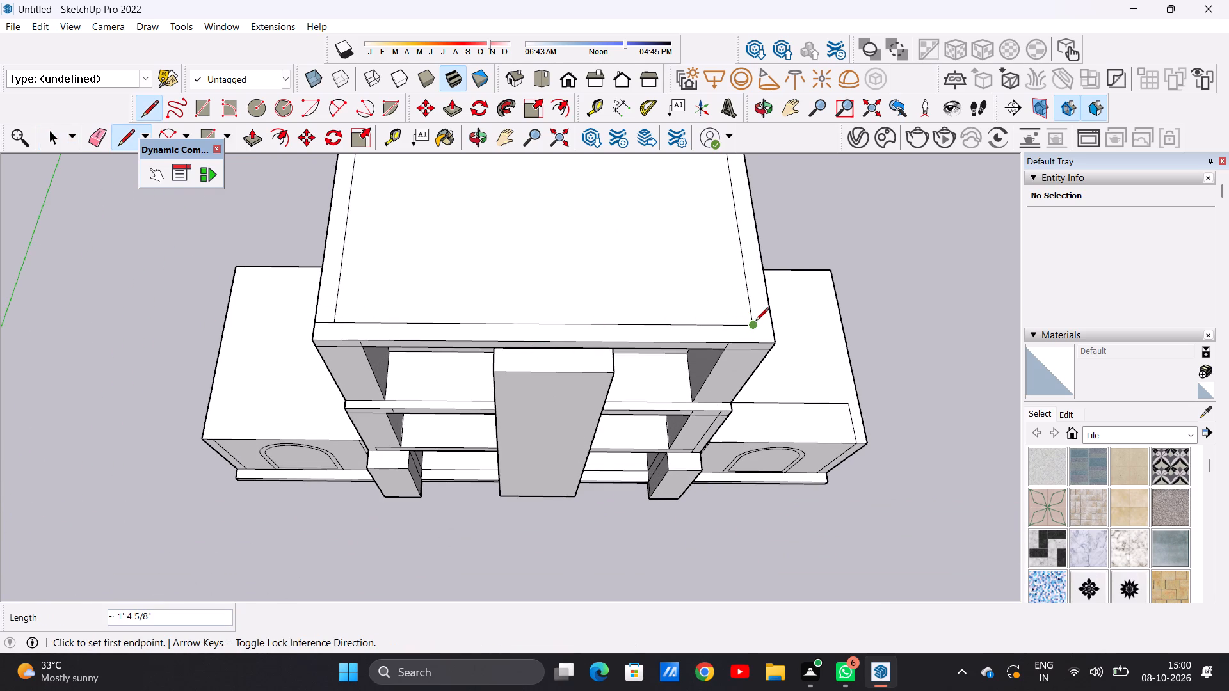
pyautogui.click(756, 322)
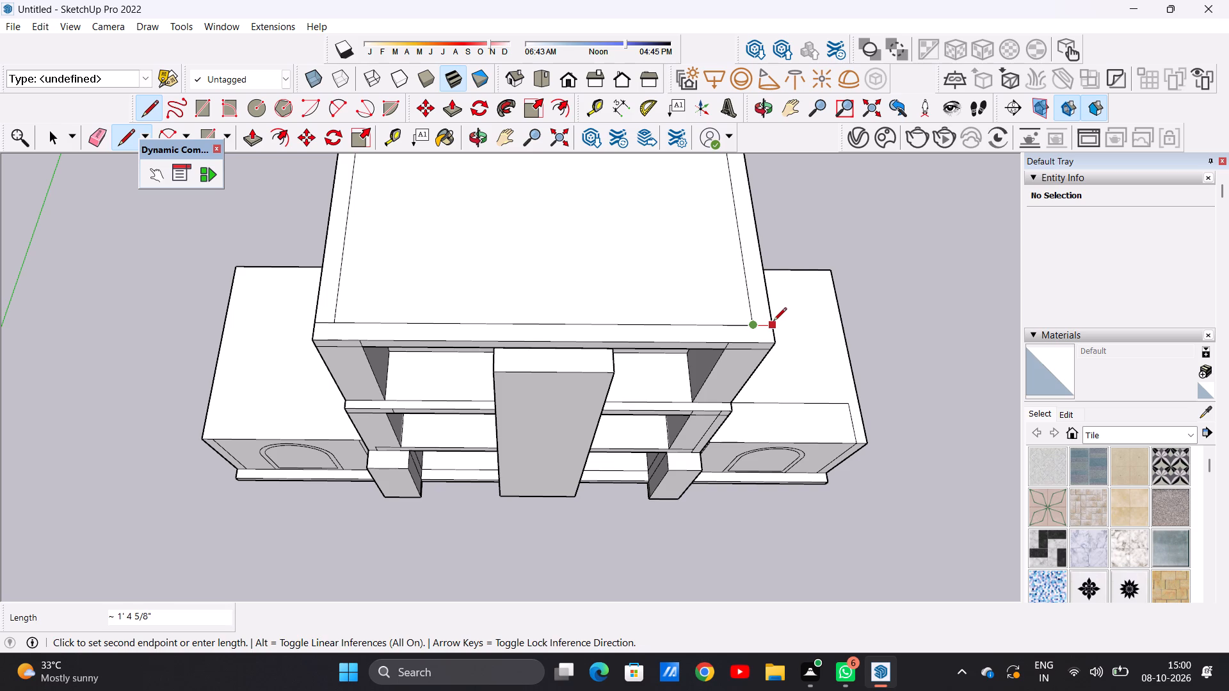
pyautogui.click(773, 322)
pyautogui.press('space')
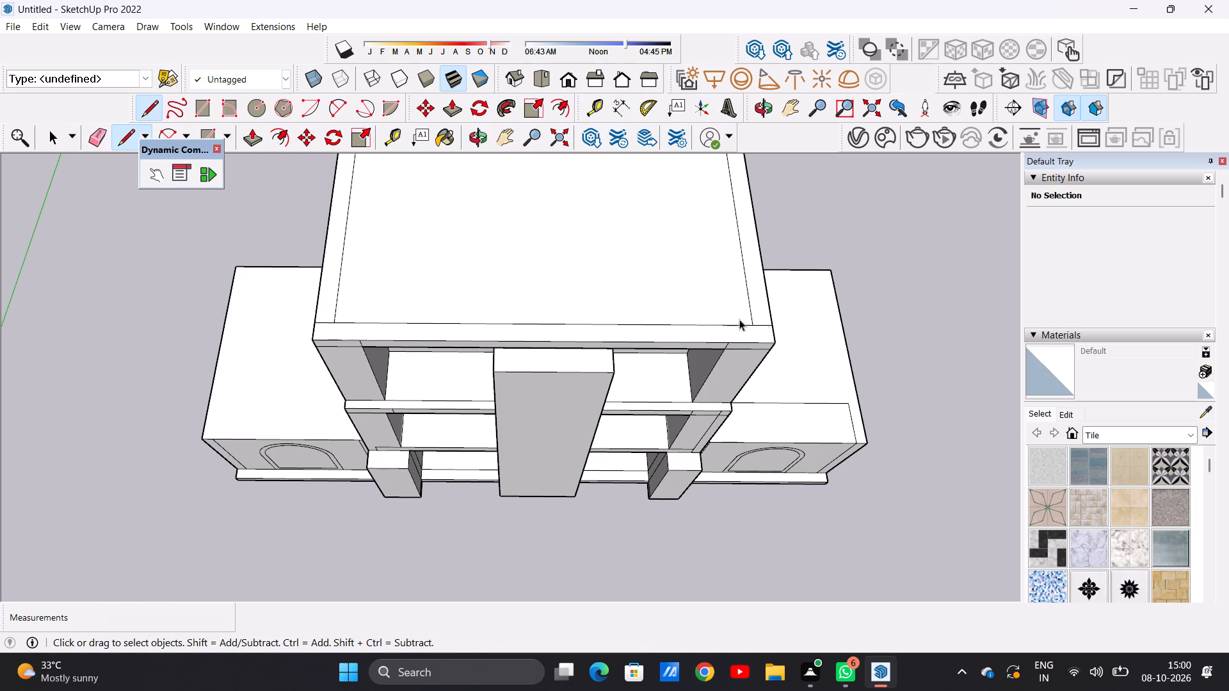
# Draw a line about 29' 8 7/16" long across the inner roof face, parallel to the facade, between the inset outline's side edges.
pyautogui.scroll(-9, 684, 351)
pyautogui.moveTo(719, 292); pyautogui.dragTo(704, 317, button='middle')
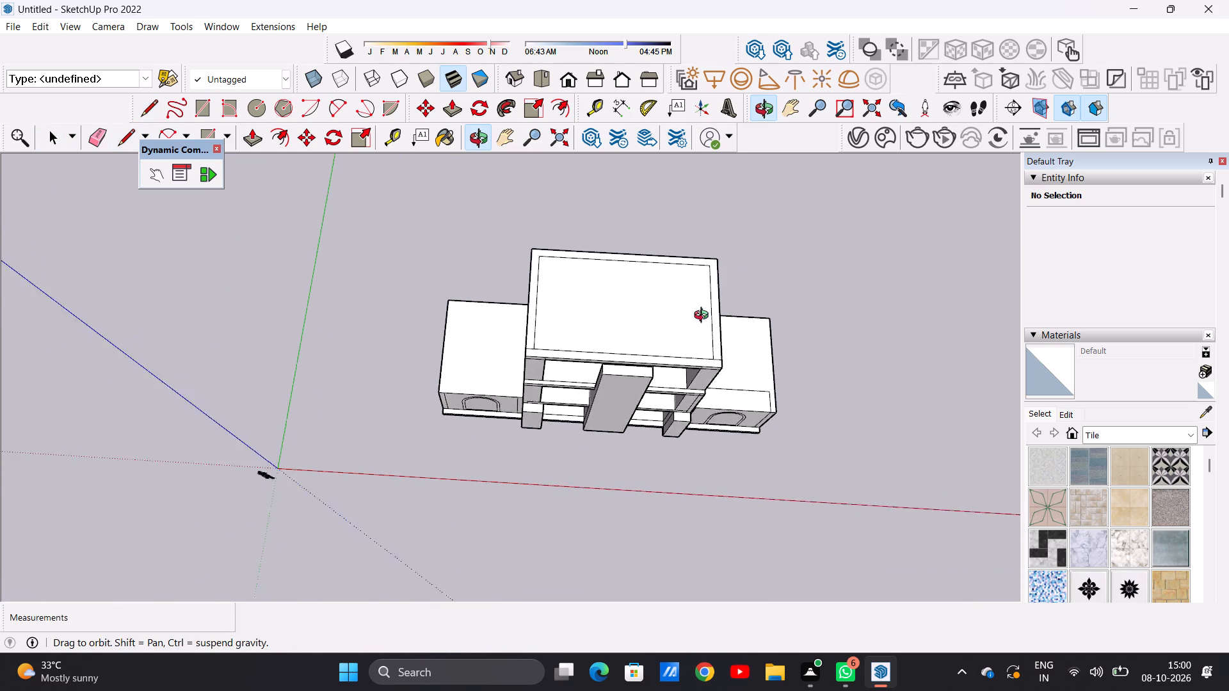
pyautogui.moveTo(704, 317); pyautogui.dragTo(711, 327, button='middle')
pyautogui.scroll(2, 714, 328)
pyautogui.press('l')
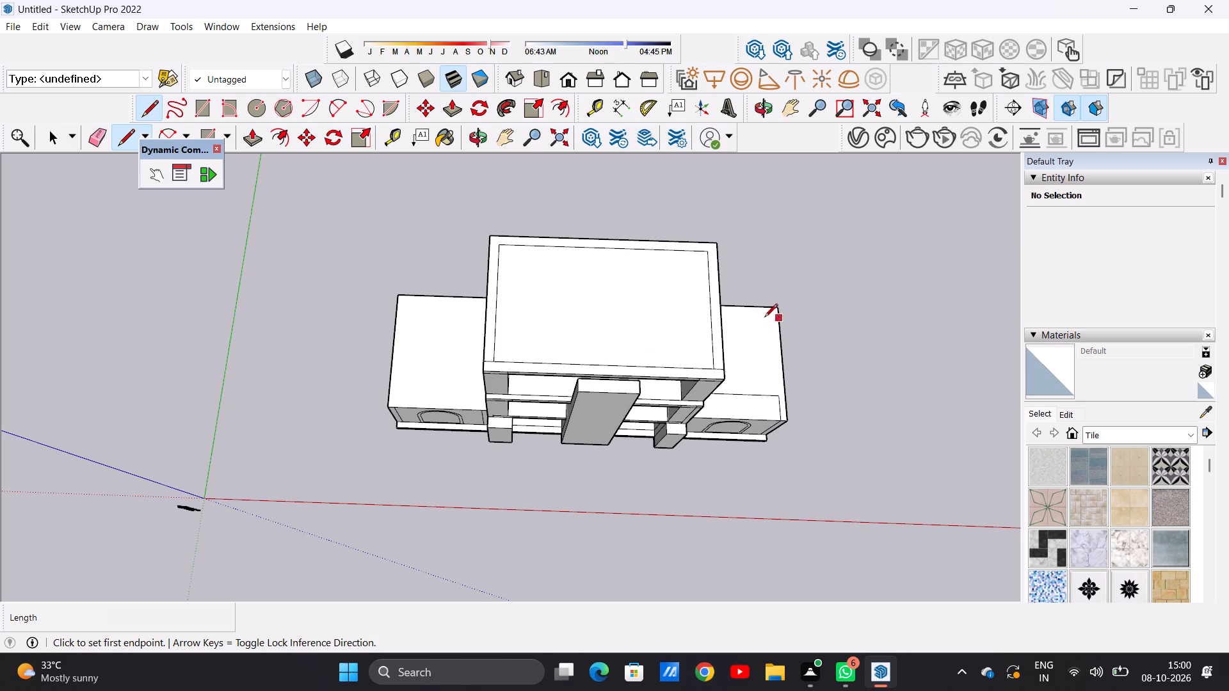
pyautogui.click(713, 322)
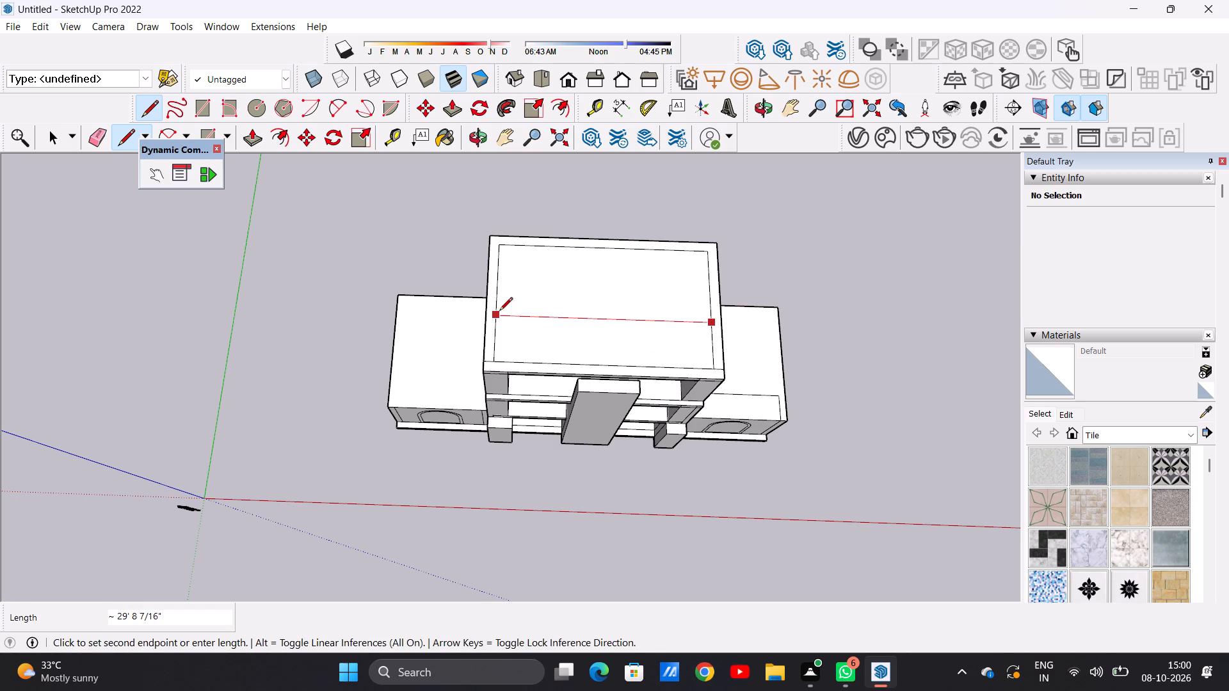
pyautogui.click(497, 314)
pyautogui.press('space')
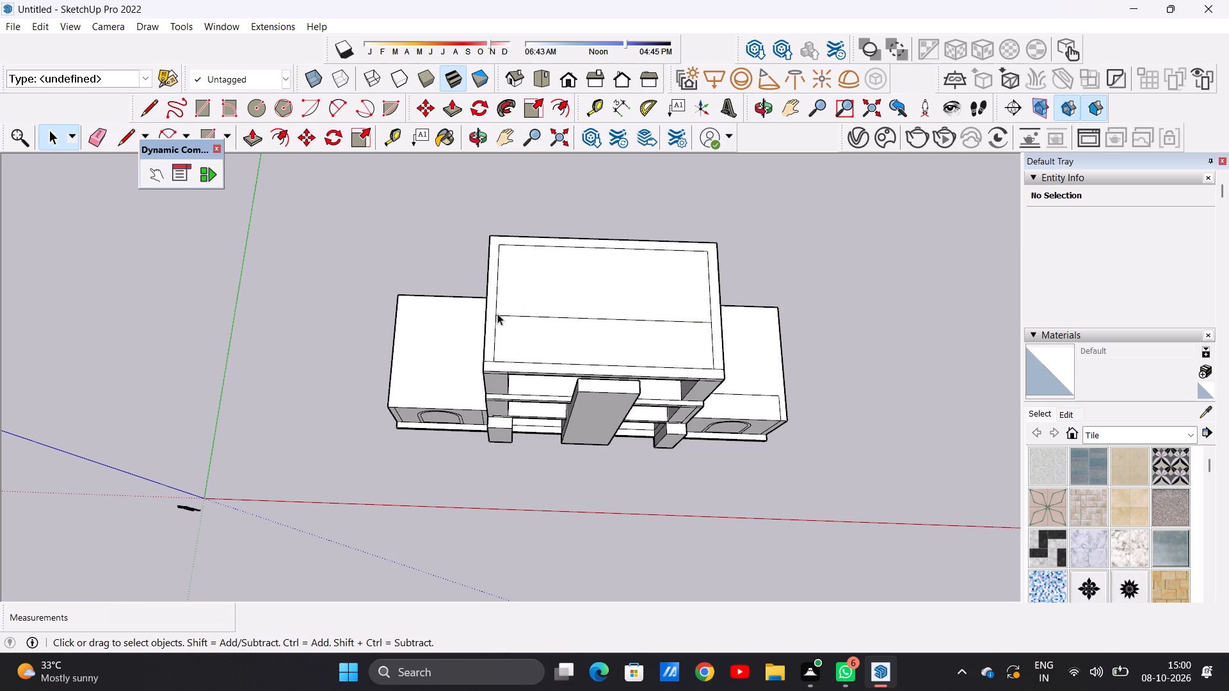
# Push/Pull the U-shaped border along the main roof's sides and back up 10' to form walls.
pyautogui.scroll(-3, 556, 358)
pyautogui.moveTo(656, 377); pyautogui.dragTo(485, 202, button='middle')
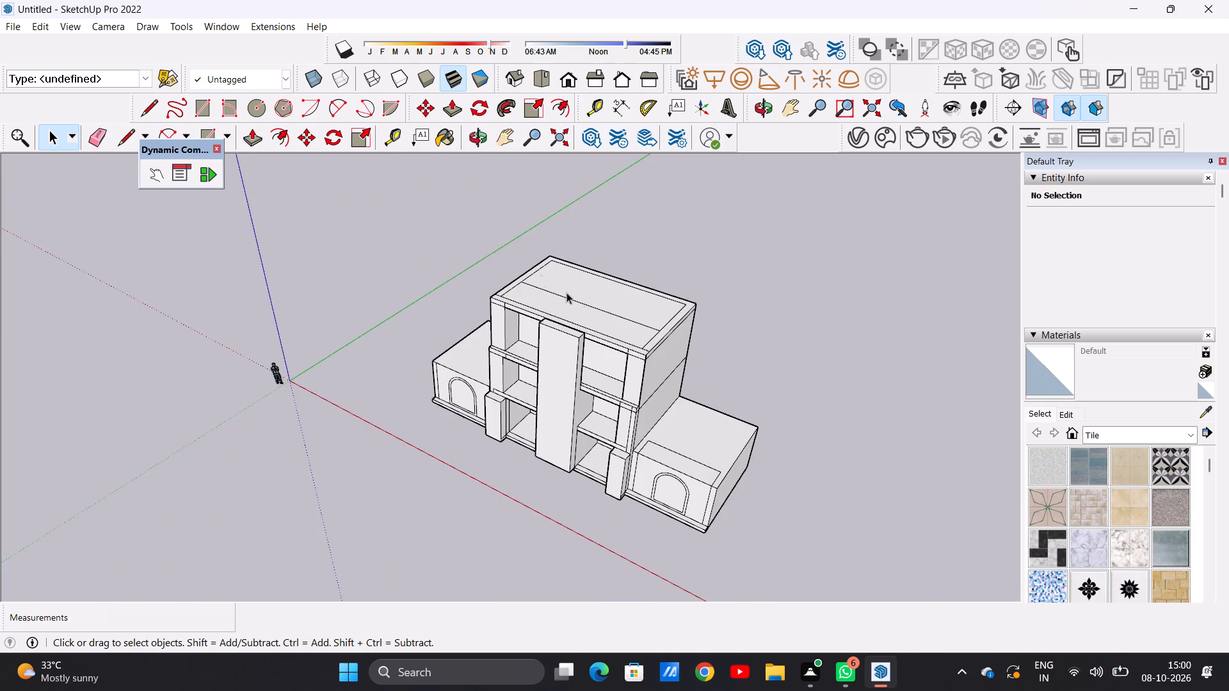
pyautogui.scroll(10, 582, 307)
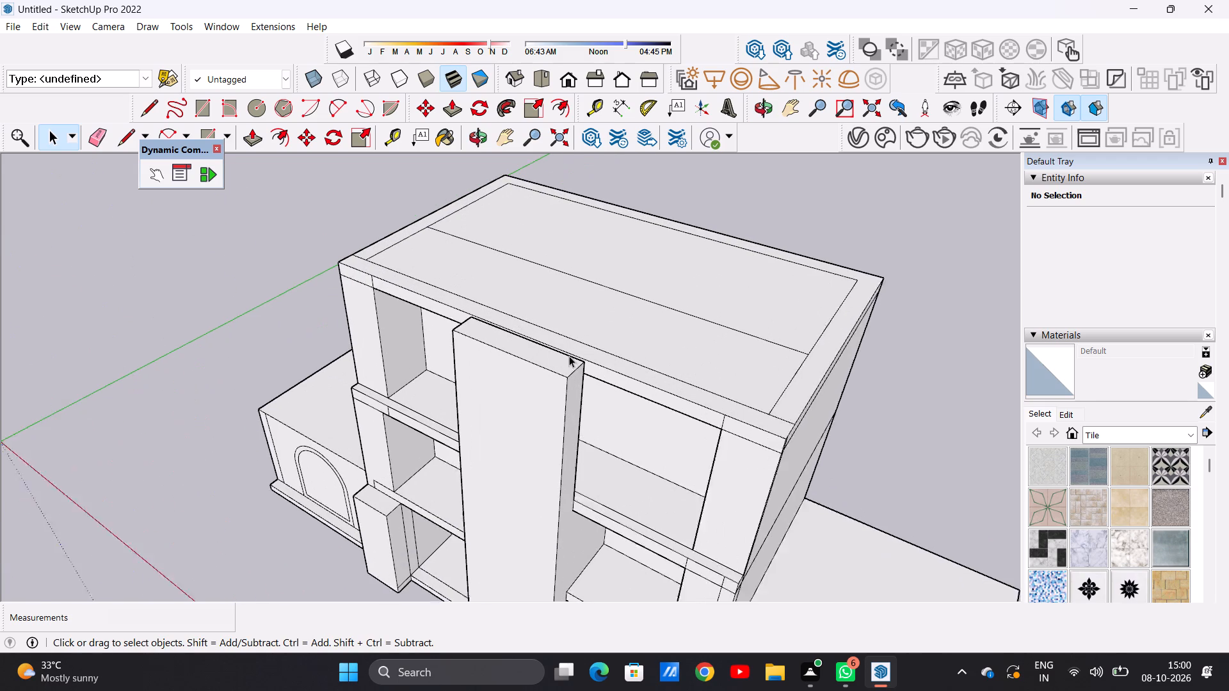
pyautogui.scroll(2, 569, 356)
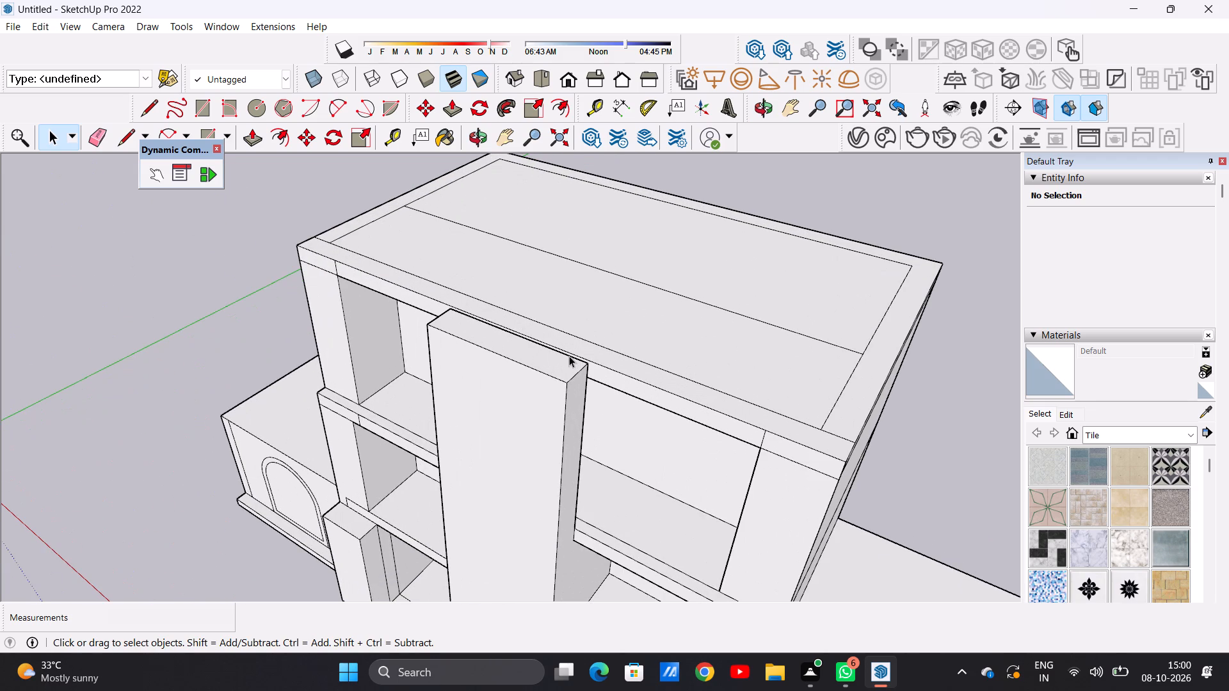
pyautogui.press('l')
pyautogui.press('space')
pyautogui.scroll(-3, 598, 349)
pyautogui.moveTo(622, 354); pyautogui.dragTo(632, 375, button='middle')
pyautogui.scroll(1, 798, 402)
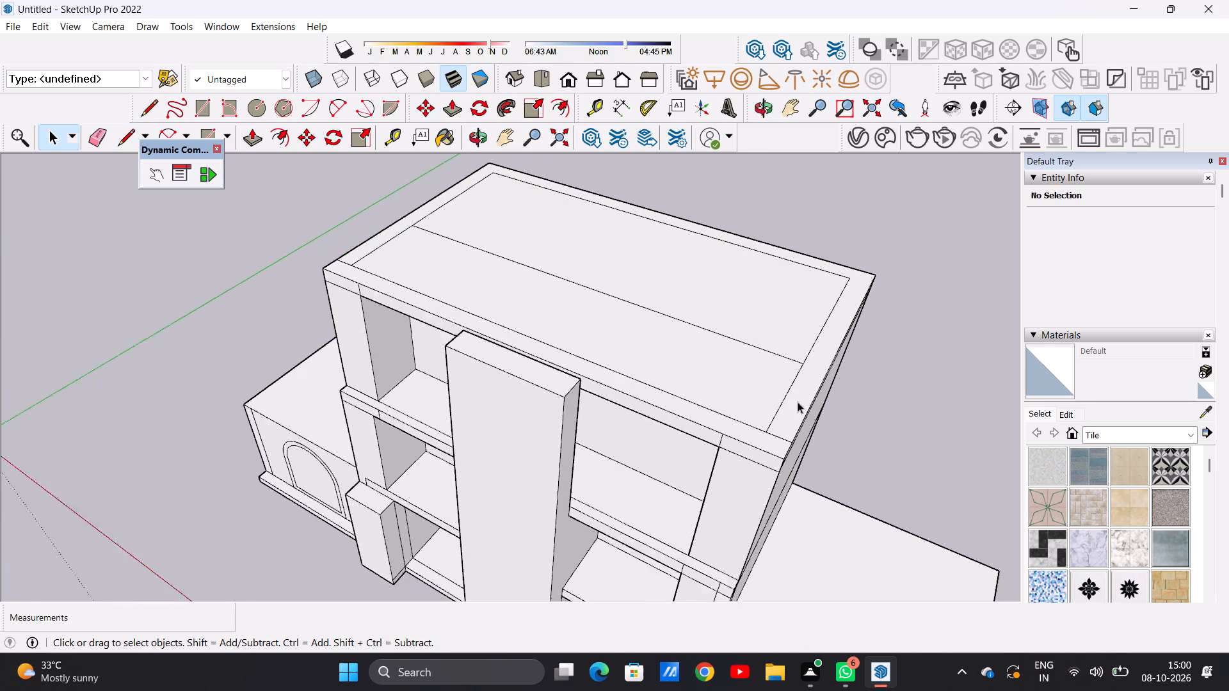
pyautogui.scroll(2, 798, 402)
pyautogui.press('p')
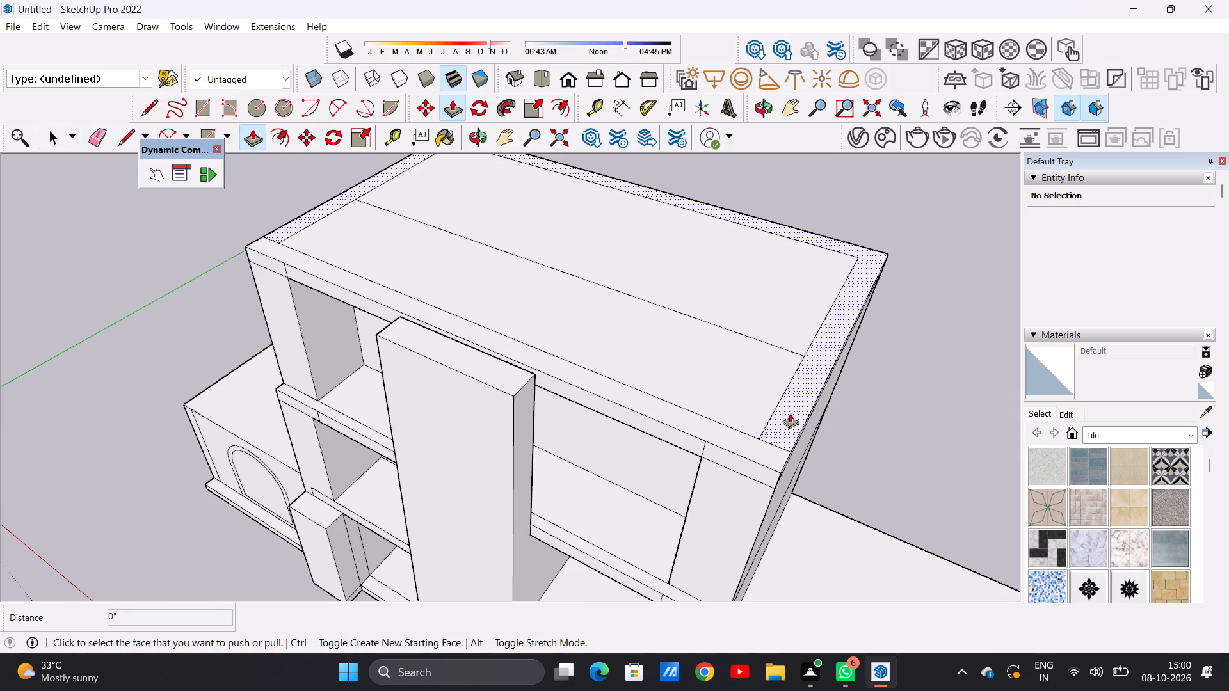
pyautogui.click(783, 418)
pyautogui.scroll(-6, 788, 349)
pyautogui.moveTo(777, 333); pyautogui.dragTo(803, 271, button='middle')
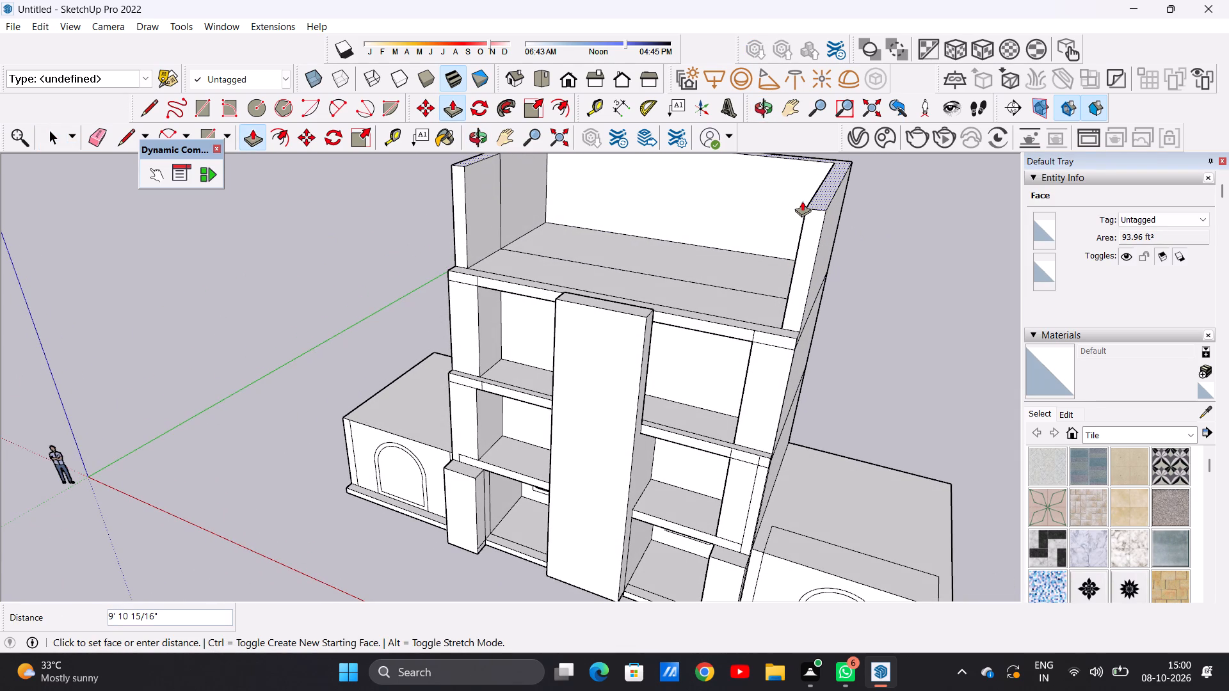
pyautogui.write("10'")
pyautogui.press('Return')
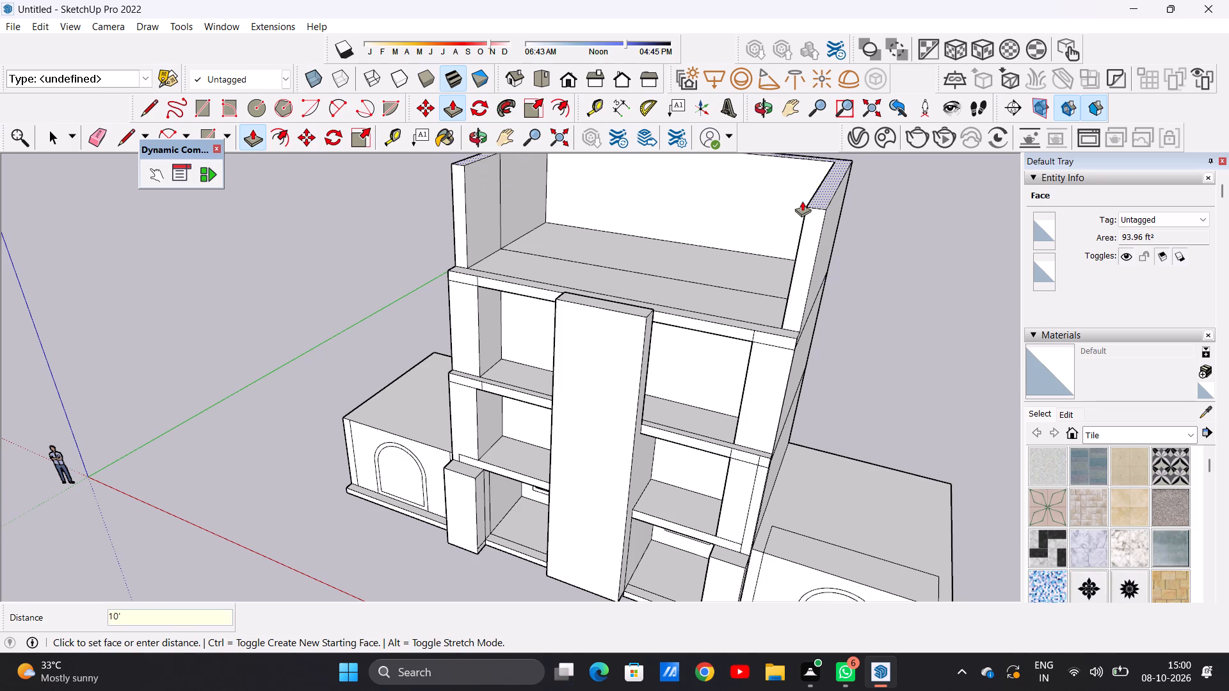
pyautogui.press('space')
# Examine the new top-storey walls and floor from the front and from above.
pyautogui.scroll(-6, 670, 395)
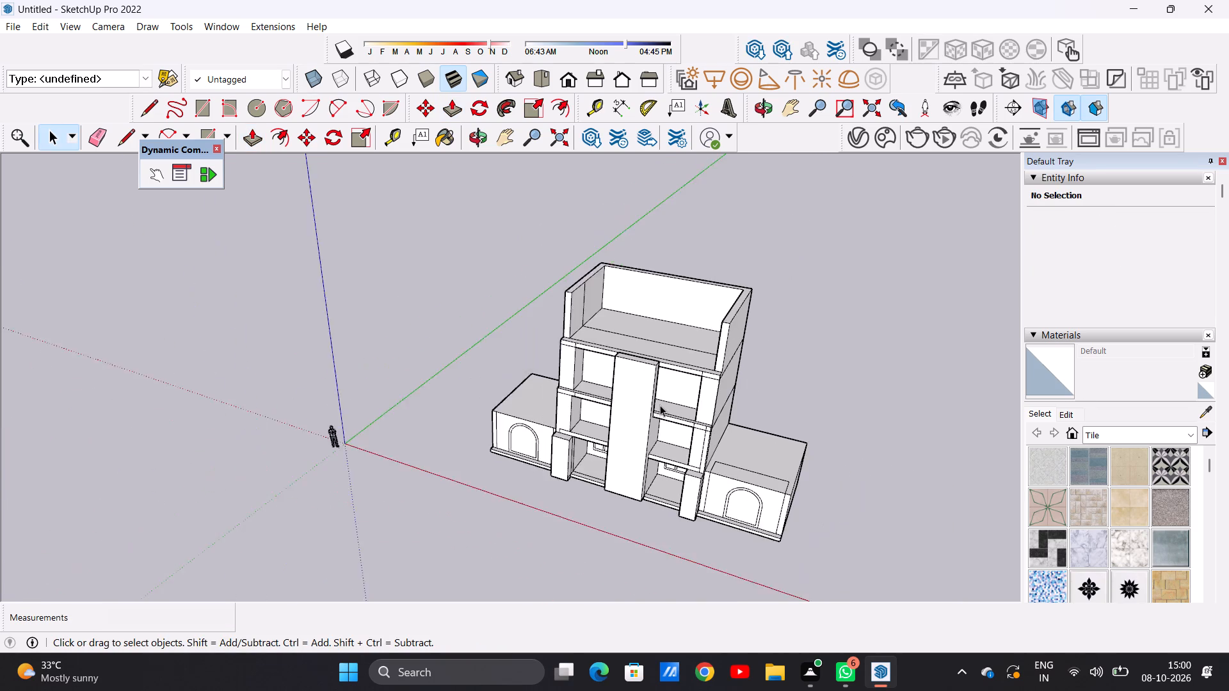
pyautogui.scroll(-3, 660, 405)
pyautogui.moveTo(620, 427); pyautogui.dragTo(699, 308, button='middle')
pyautogui.scroll(9, 672, 310)
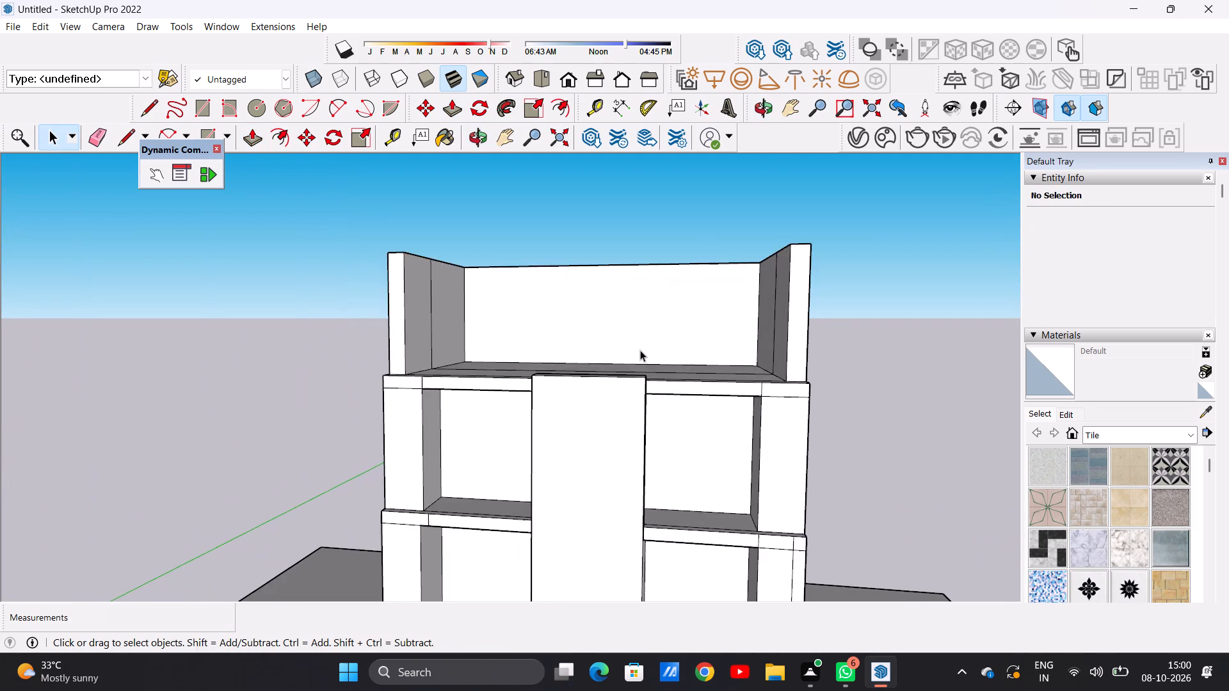
pyautogui.scroll(-4, 643, 350)
pyautogui.moveTo(637, 340); pyautogui.dragTo(670, 506, button='middle')
pyautogui.scroll(3, 679, 365)
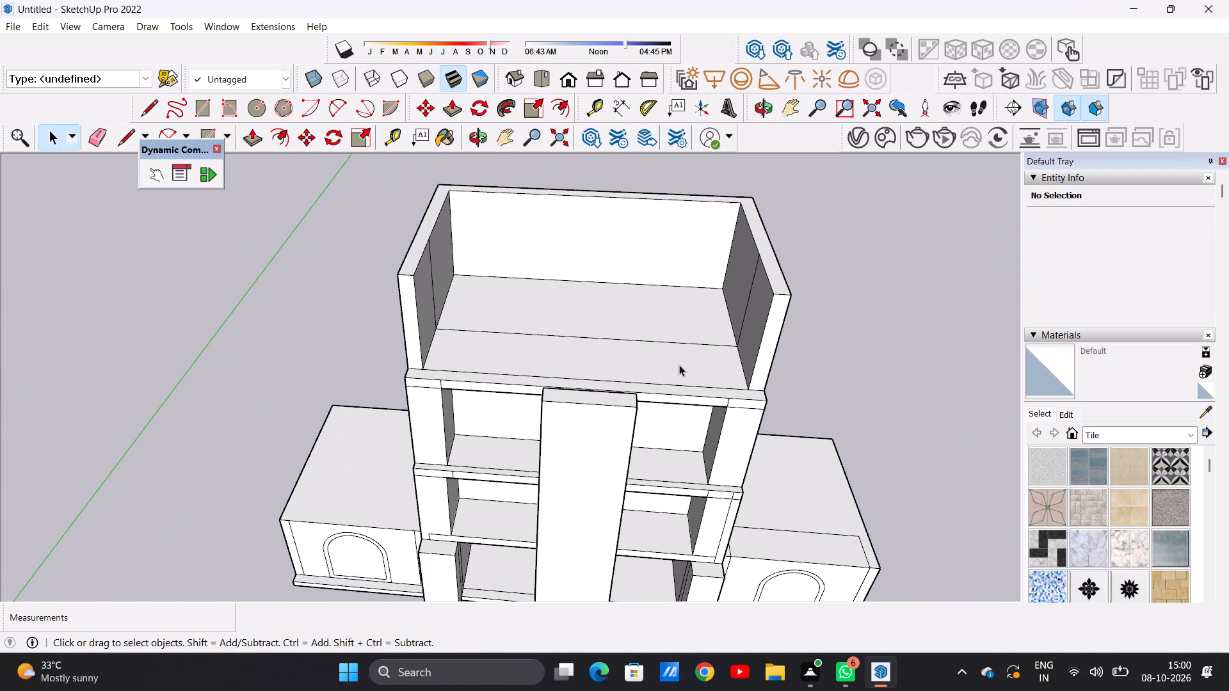
pyautogui.scroll(4, 474, 349)
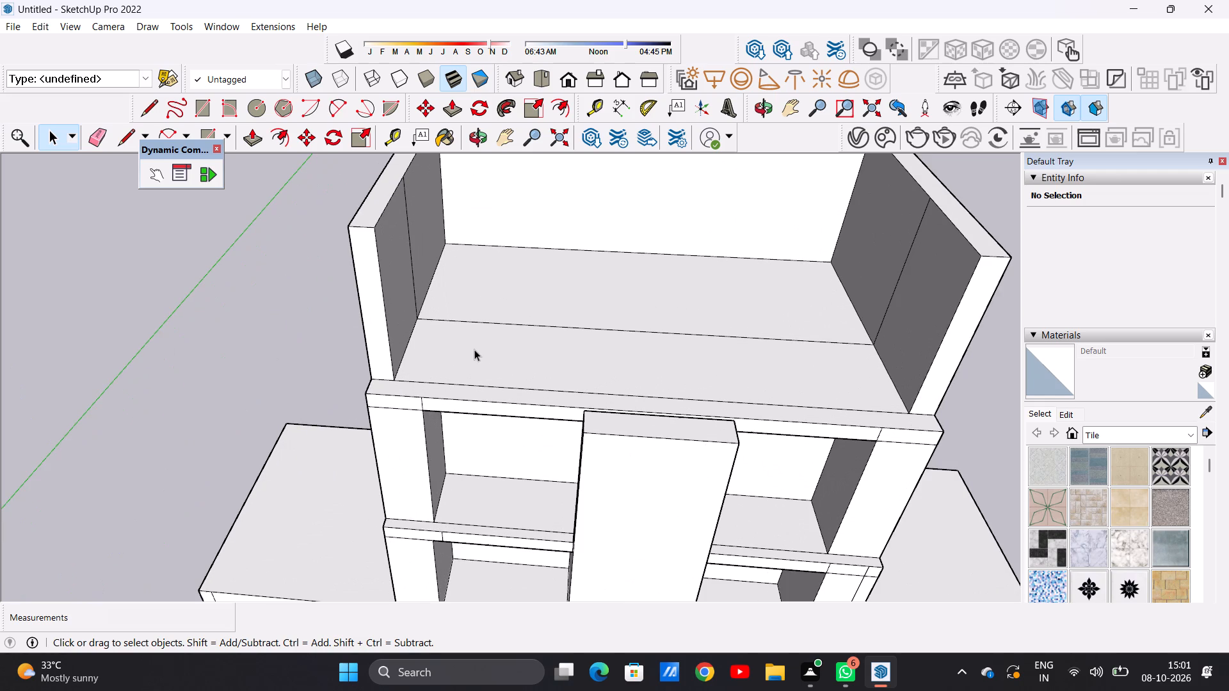
pyautogui.press('p')
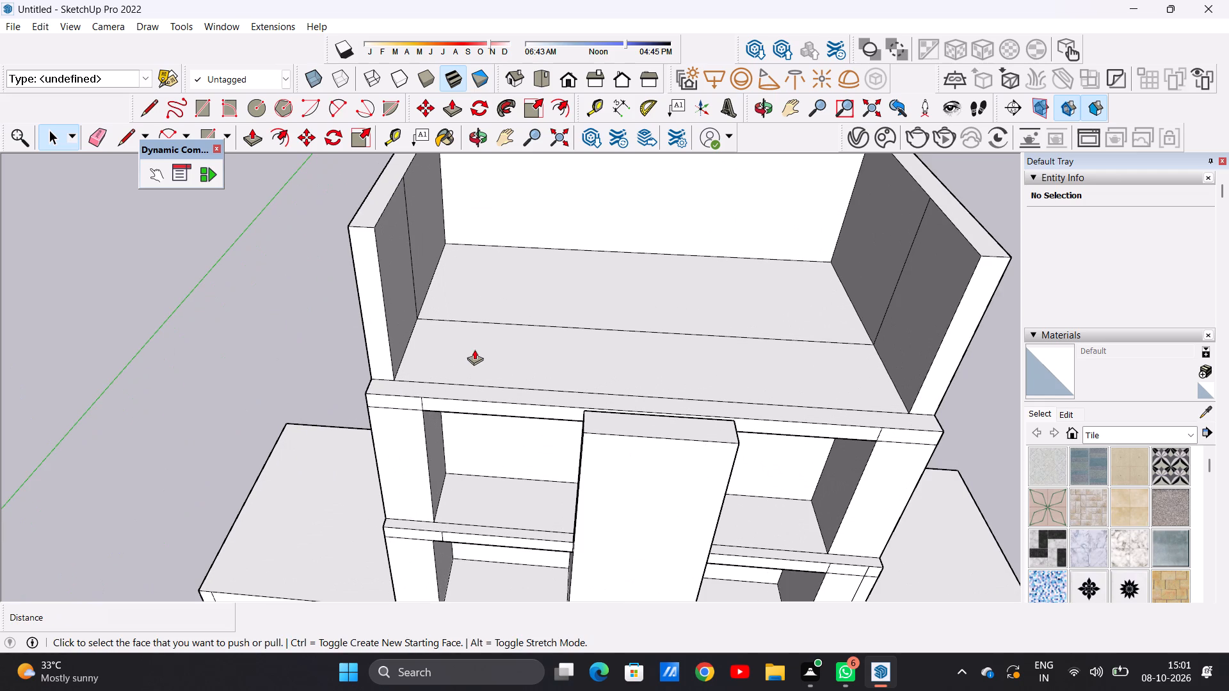
pyautogui.press('space')
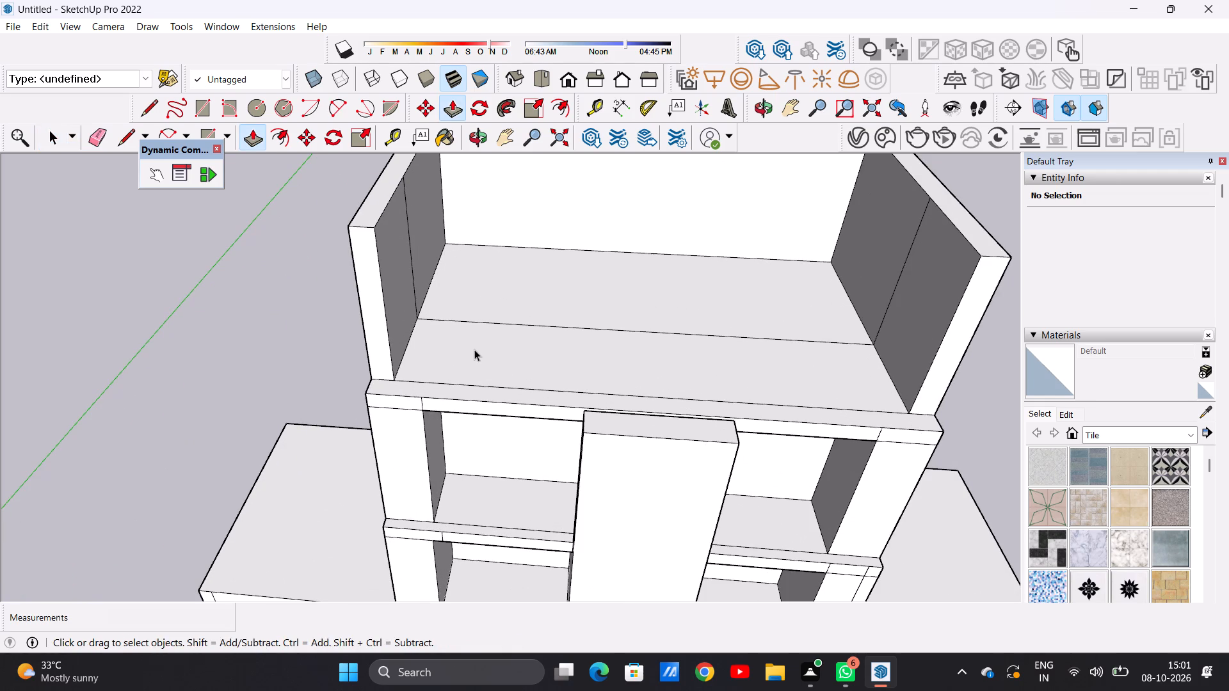
# Erase the vertical dividing line on the inner face of each top-storey side wall.
pyautogui.write('e')
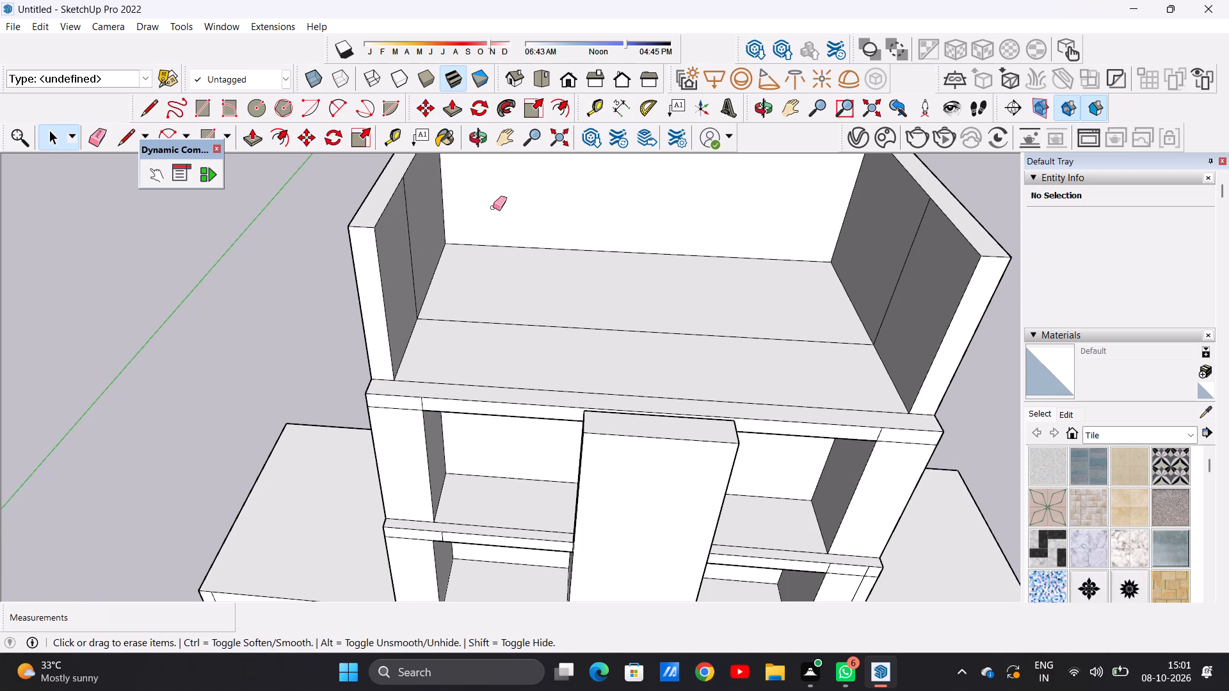
pyautogui.moveTo(442, 241); pyautogui.dragTo(385, 252, button='middle')
pyautogui.scroll(5, 399, 234)
pyautogui.scroll(-1, 399, 234)
pyautogui.moveTo(408, 203); pyautogui.dragTo(391, 213)
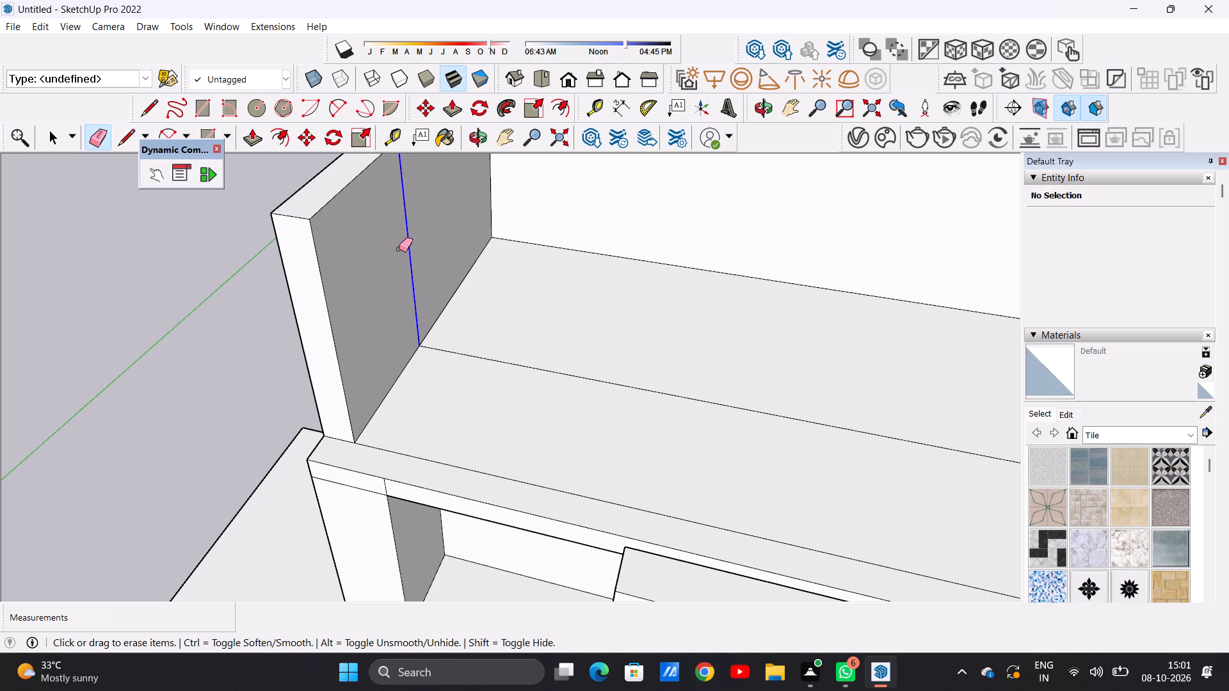
pyautogui.scroll(-9, 411, 302)
pyautogui.moveTo(433, 342); pyautogui.dragTo(681, 282, button='middle')
pyautogui.scroll(5, 689, 219)
pyautogui.scroll(-1, 689, 219)
pyautogui.scroll(2, 689, 219)
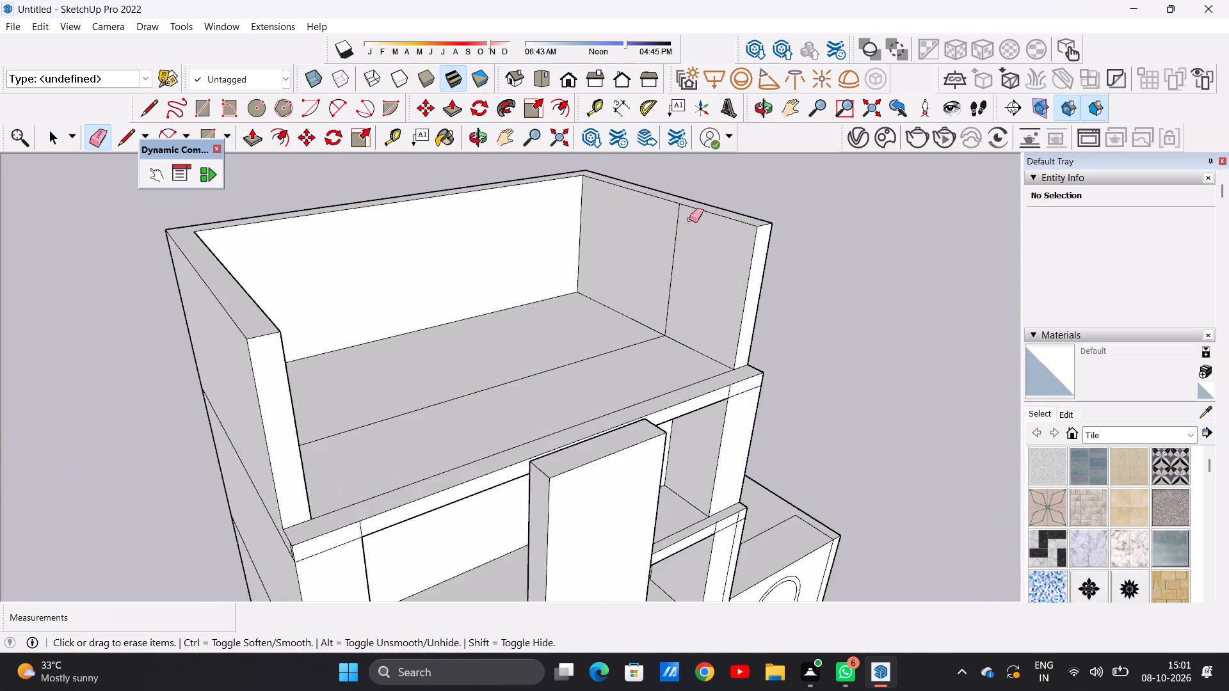
pyautogui.scroll(3, 689, 219)
pyautogui.scroll(-1, 679, 253)
pyautogui.scroll(2, 679, 253)
pyautogui.moveTo(659, 238); pyautogui.dragTo(678, 246)
pyautogui.press('space')
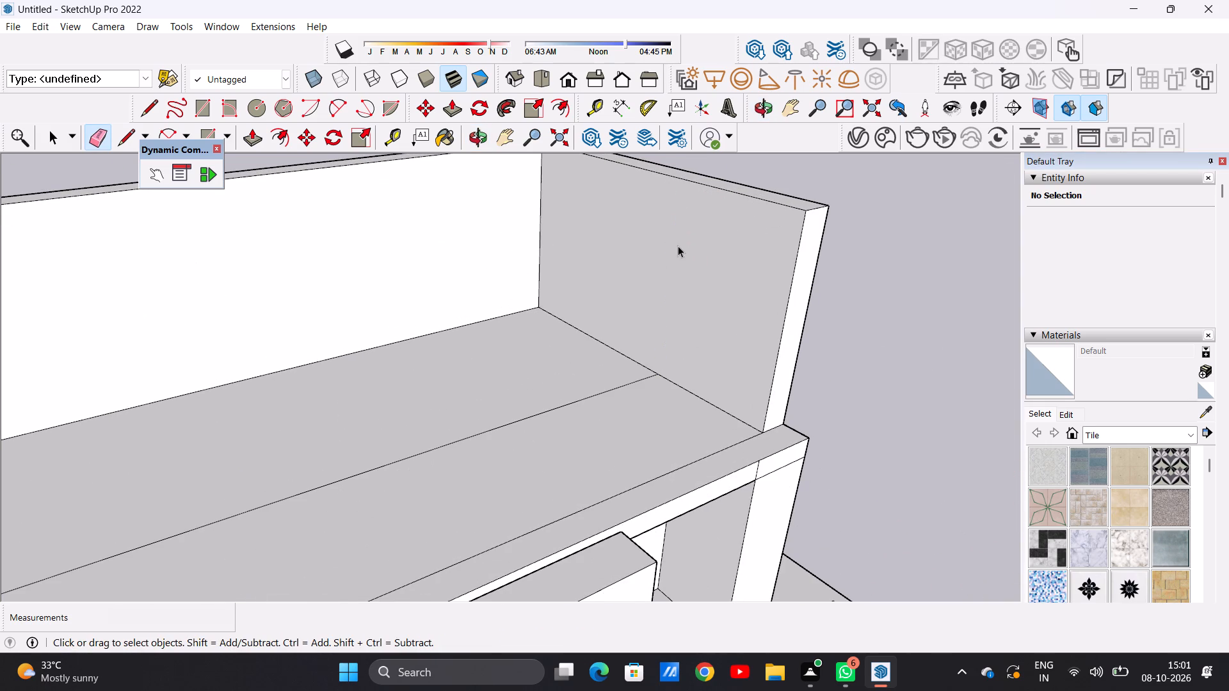
pyautogui.scroll(-9, 622, 372)
pyautogui.moveTo(657, 378); pyautogui.dragTo(510, 345, button='middle')
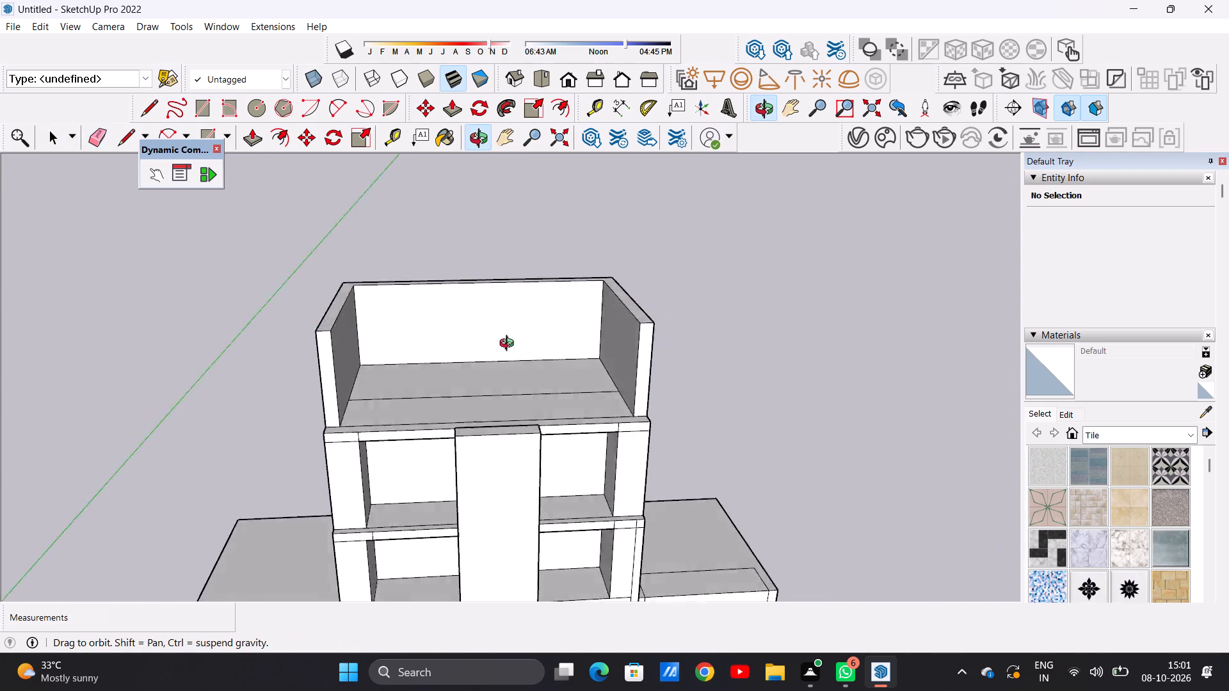
# Push/Pull the inner face of the top storey's left side wall inward about 1' 11 3/8", in line with the pier below.
pyautogui.moveTo(510, 345); pyautogui.dragTo(347, 424, button='middle')
pyautogui.scroll(3, 452, 365)
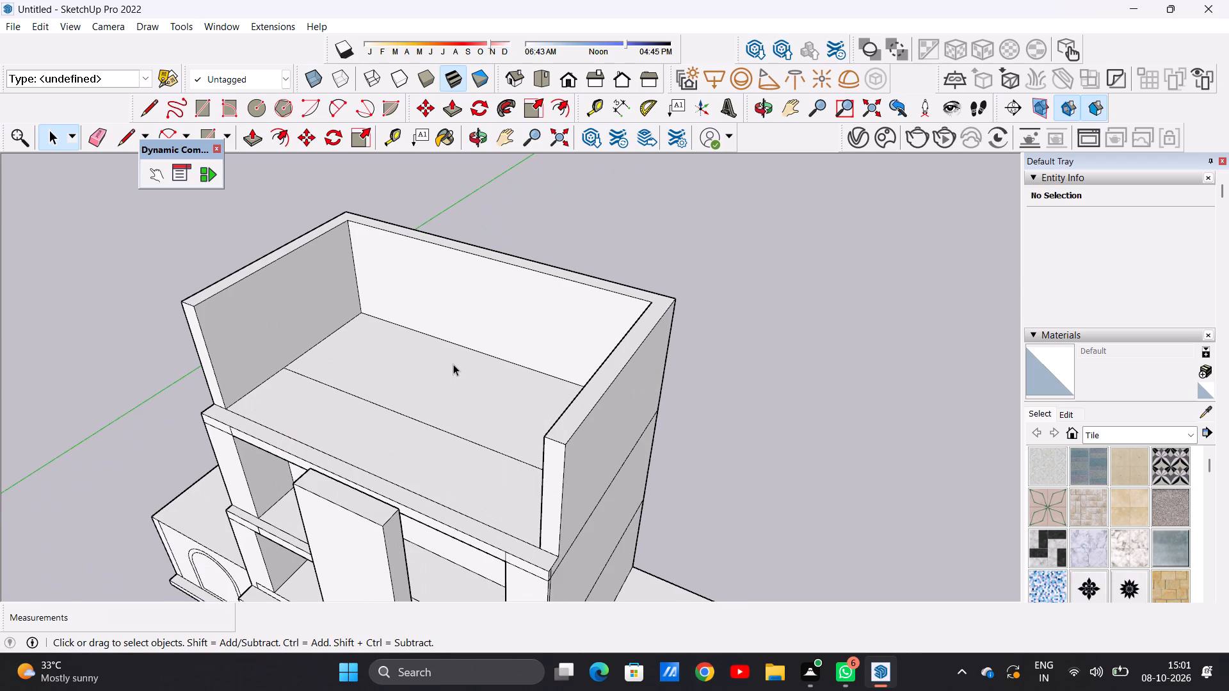
pyautogui.scroll(-3, 453, 363)
pyautogui.moveTo(390, 381); pyautogui.dragTo(474, 342, button='middle')
pyautogui.scroll(3, 382, 370)
pyautogui.press('p')
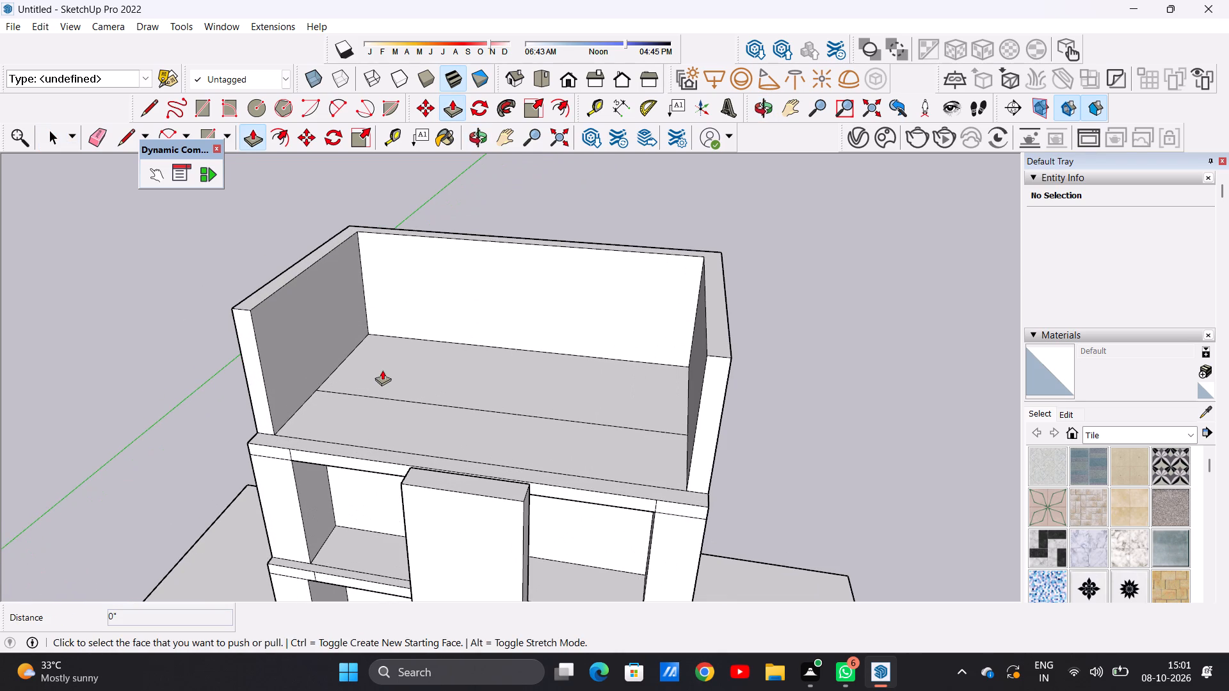
pyautogui.click(275, 337)
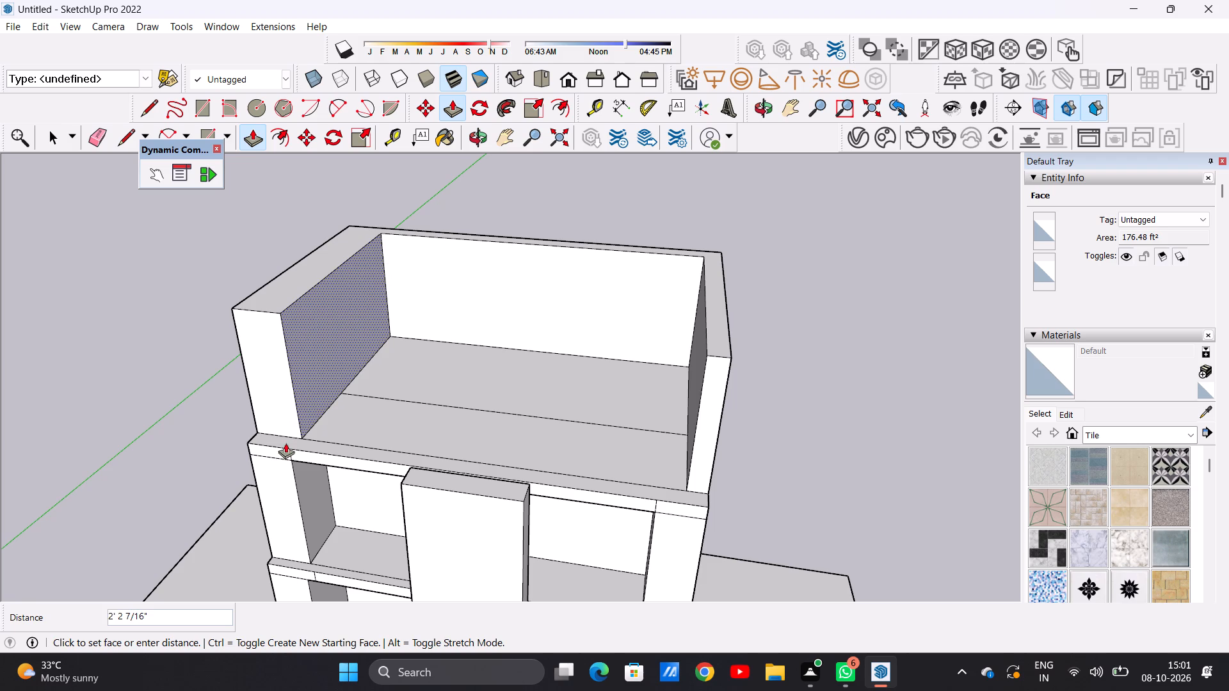
pyautogui.click(287, 460)
# Push/Pull the inner face of the top storey's right side wall inward about 1' 10 7/16", in line with the pier below.
pyautogui.scroll(-3, 350, 405)
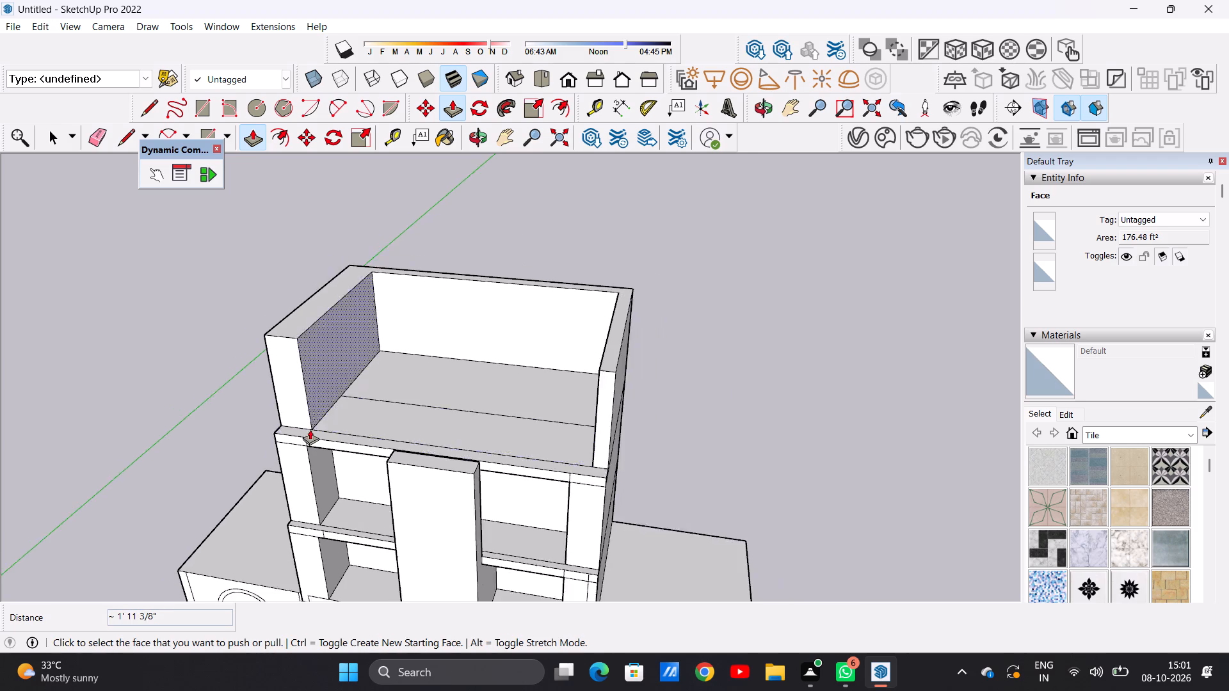
pyautogui.moveTo(314, 425); pyautogui.dragTo(372, 353, button='middle')
pyautogui.scroll(4, 667, 413)
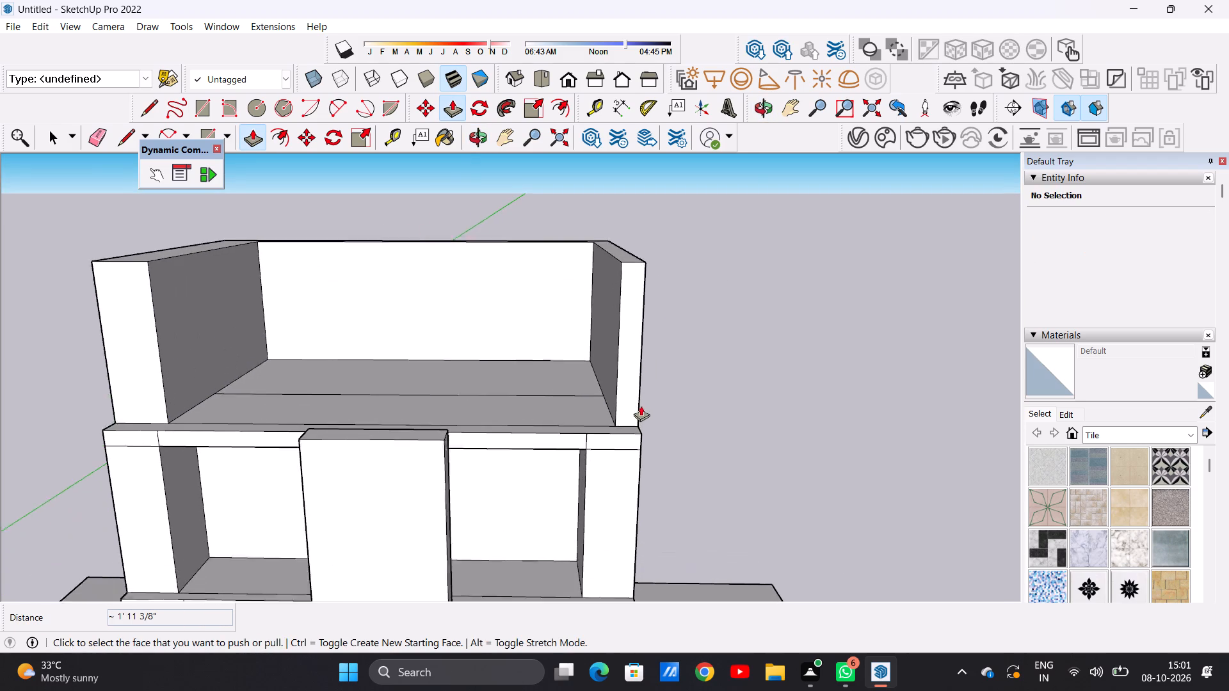
pyautogui.scroll(1, 641, 406)
pyautogui.click(607, 342)
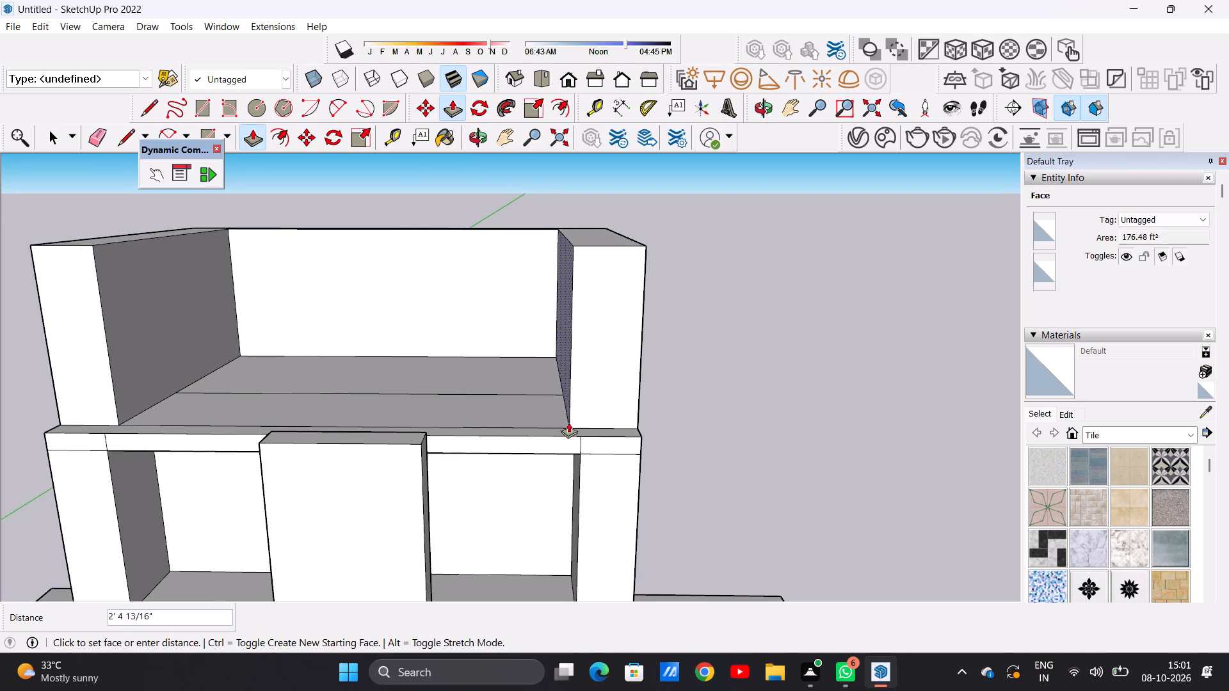
pyautogui.click(582, 456)
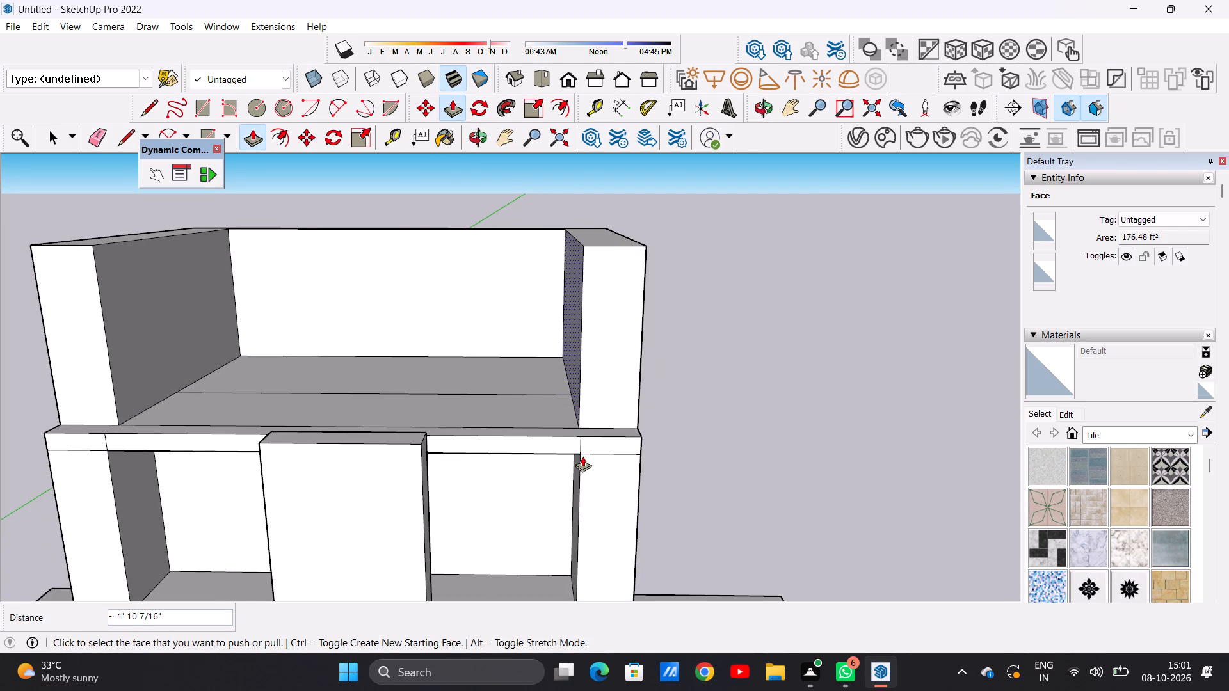
# Push/Pull the inner face of the top storey's back wall 11' 3" toward the facade.
pyautogui.scroll(-3, 522, 290)
pyautogui.moveTo(522, 290); pyautogui.dragTo(444, 314, button='middle')
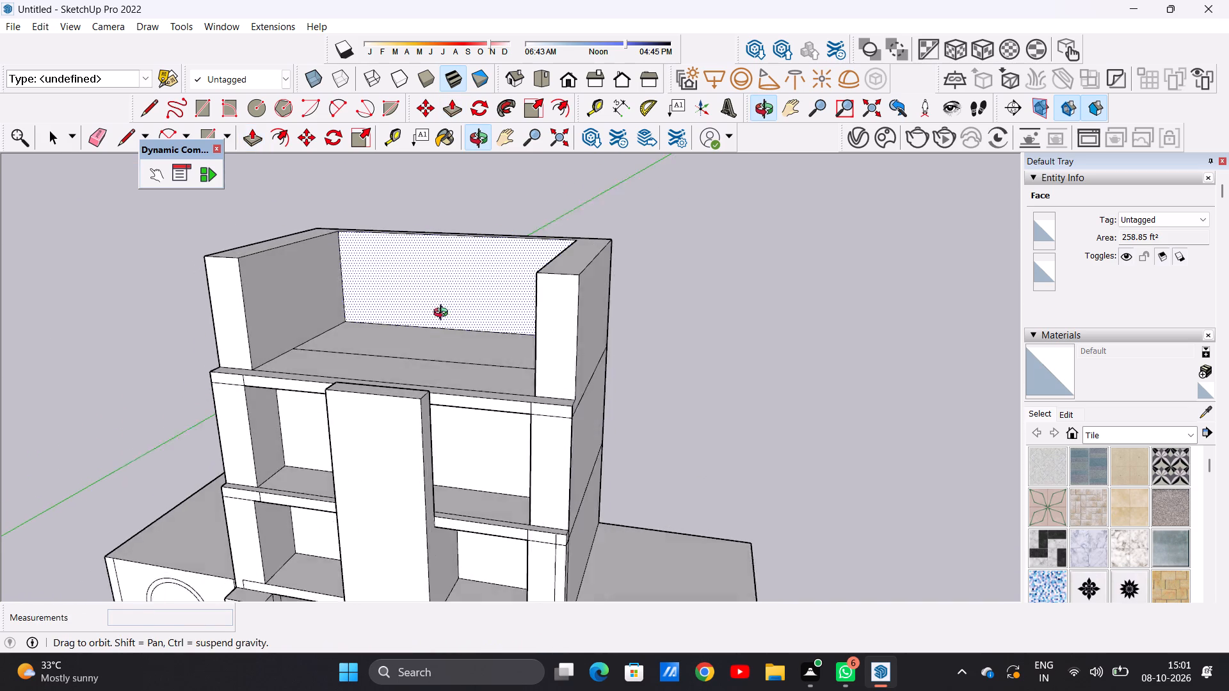
pyautogui.moveTo(444, 314); pyautogui.dragTo(428, 318, button='middle')
pyautogui.scroll(3, 470, 290)
pyautogui.click(470, 290)
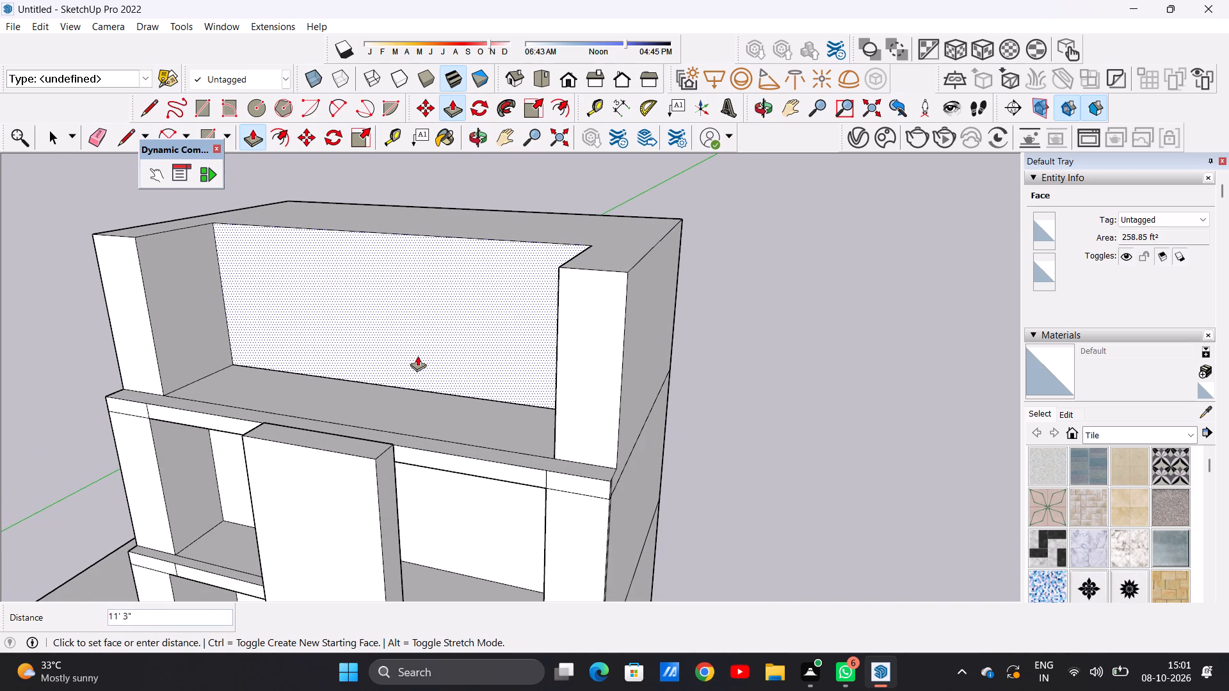
pyautogui.click(418, 354)
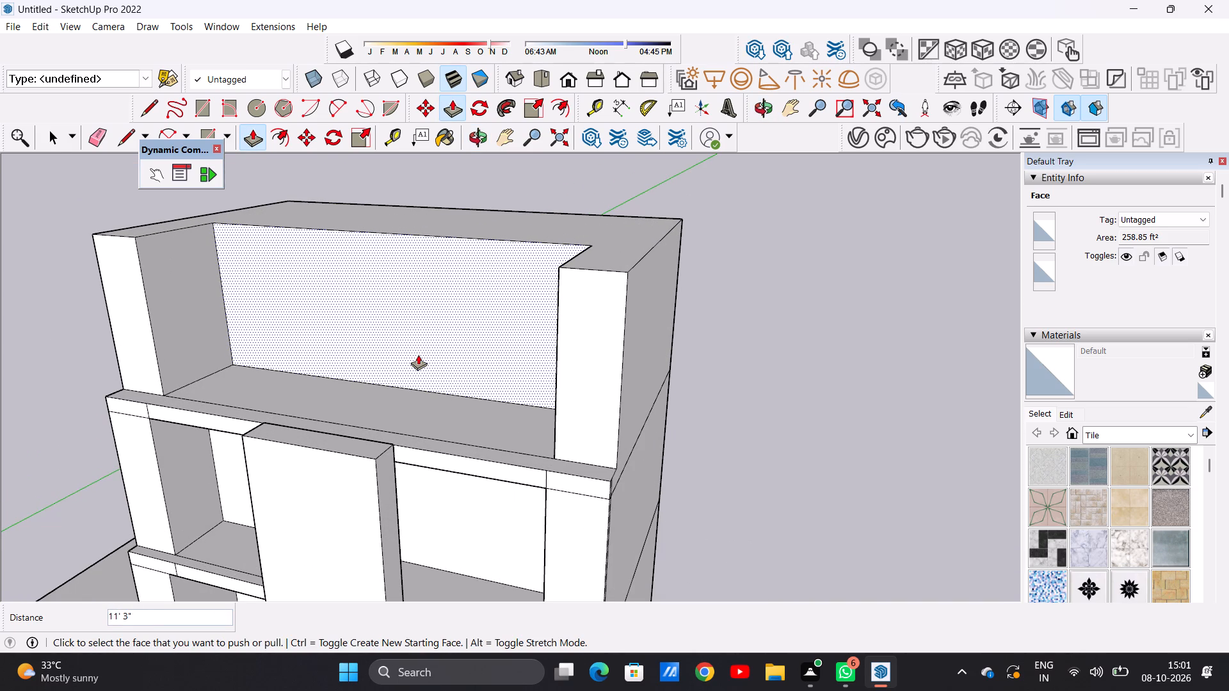
# Push/Pull the top face of the central front tower up 17' 1 15/16", above the top storey's roof.
pyautogui.scroll(-2, 412, 405)
pyautogui.moveTo(424, 398); pyautogui.dragTo(502, 477, button='middle')
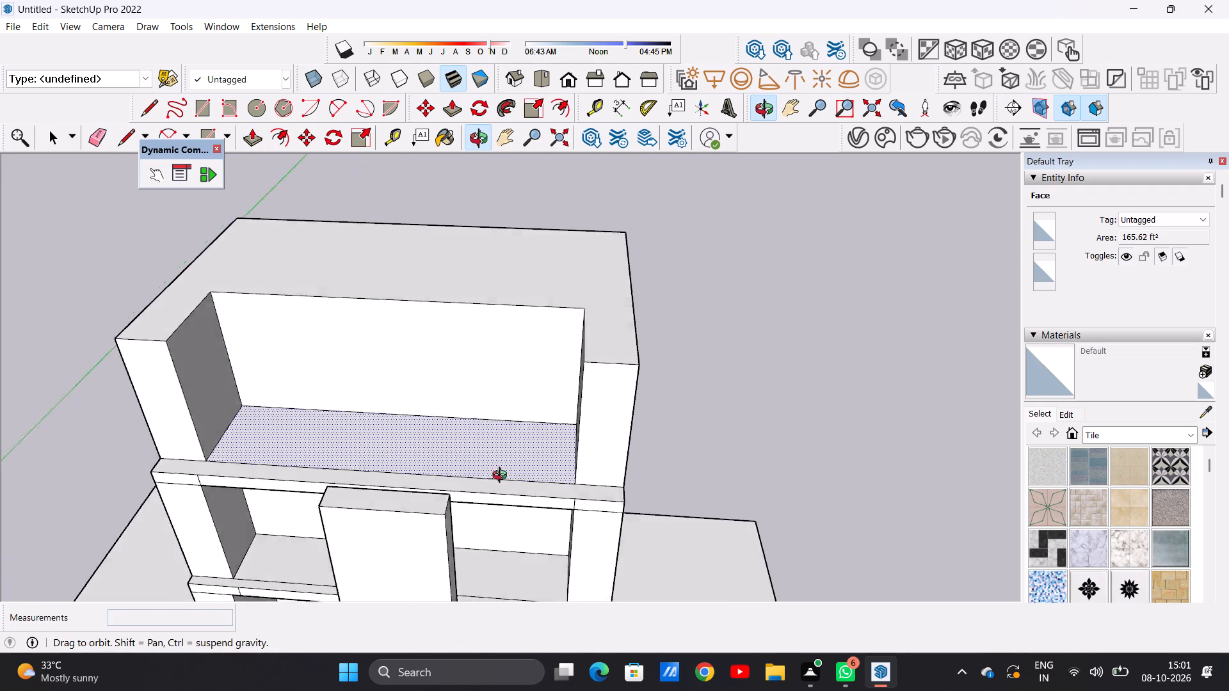
pyautogui.moveTo(502, 477); pyautogui.dragTo(508, 481, button='middle')
pyautogui.scroll(-6, 533, 387)
pyautogui.moveTo(482, 469); pyautogui.dragTo(486, 509, button='middle')
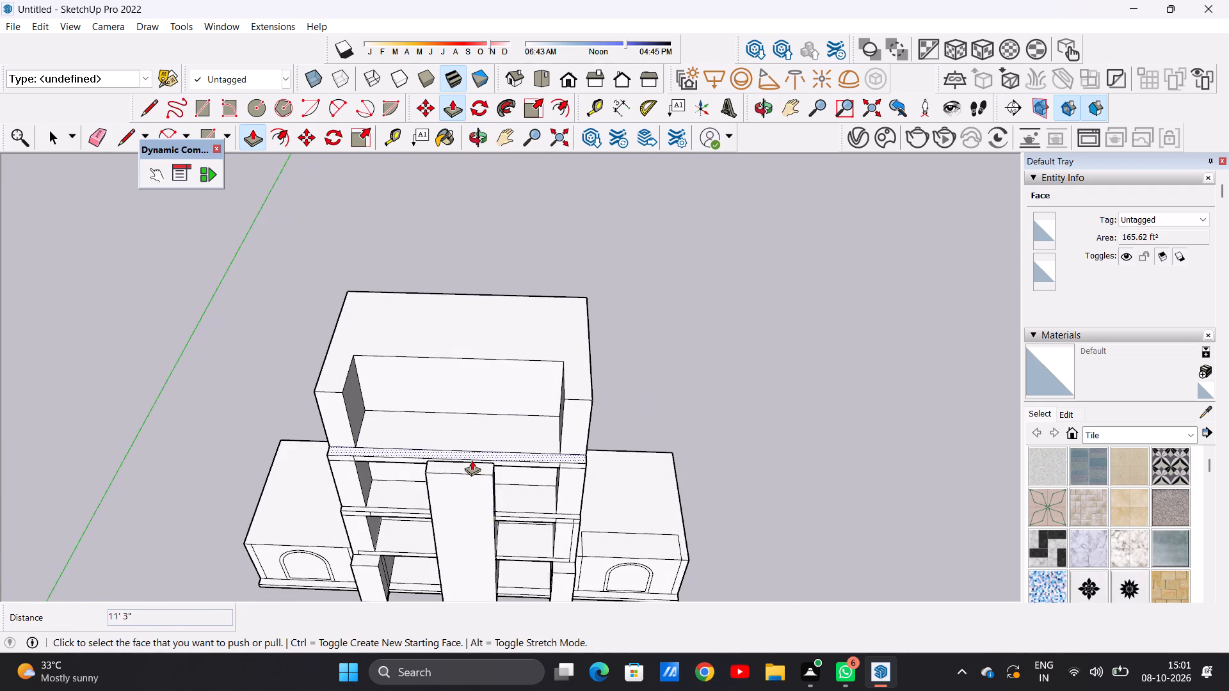
pyautogui.scroll(8, 472, 460)
pyautogui.scroll(-1, 472, 460)
pyautogui.click(483, 472)
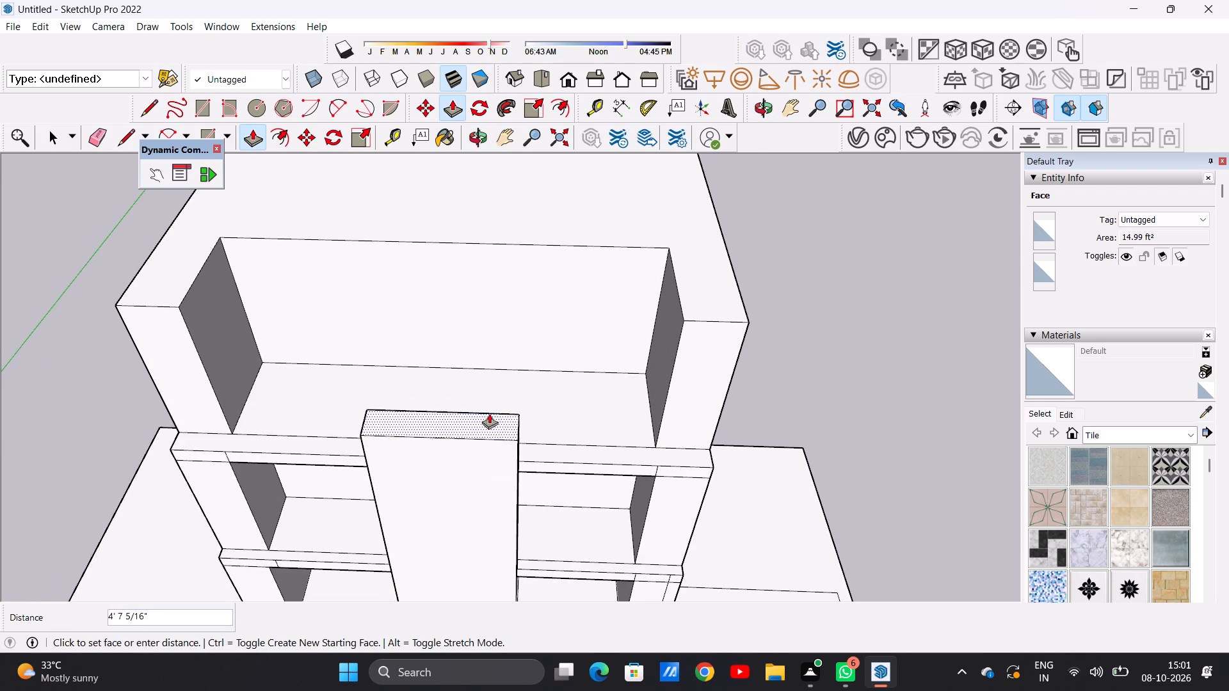
pyautogui.scroll(-7, 486, 387)
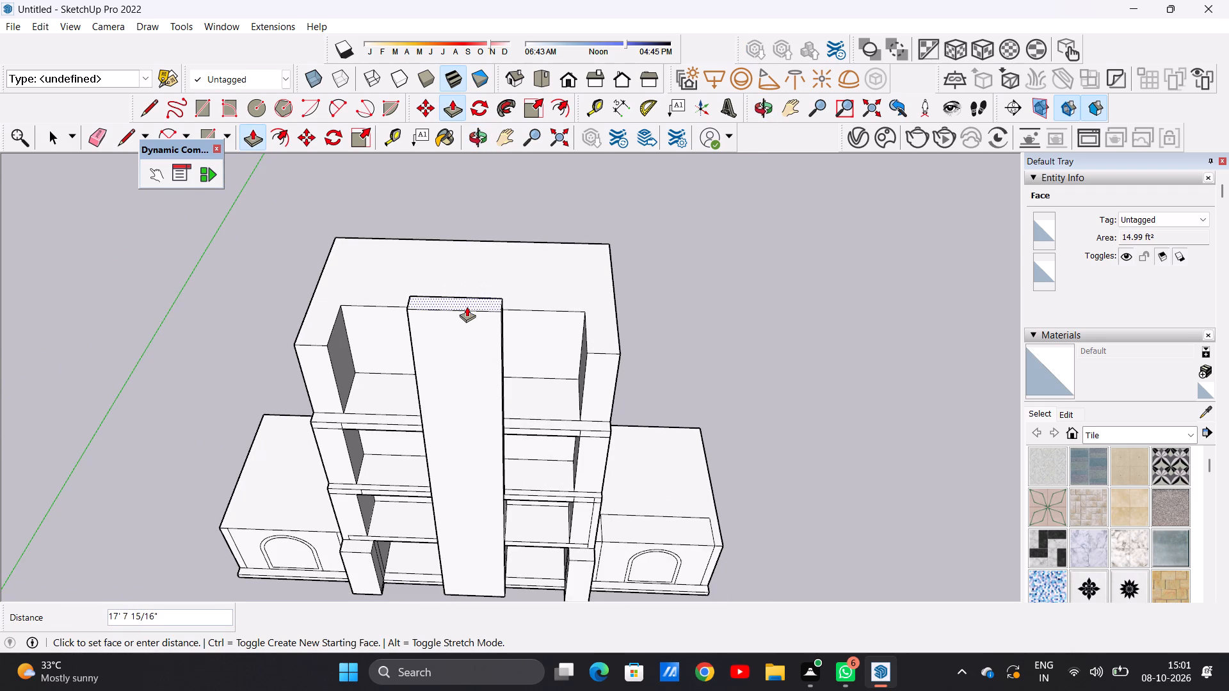
pyautogui.click(467, 308)
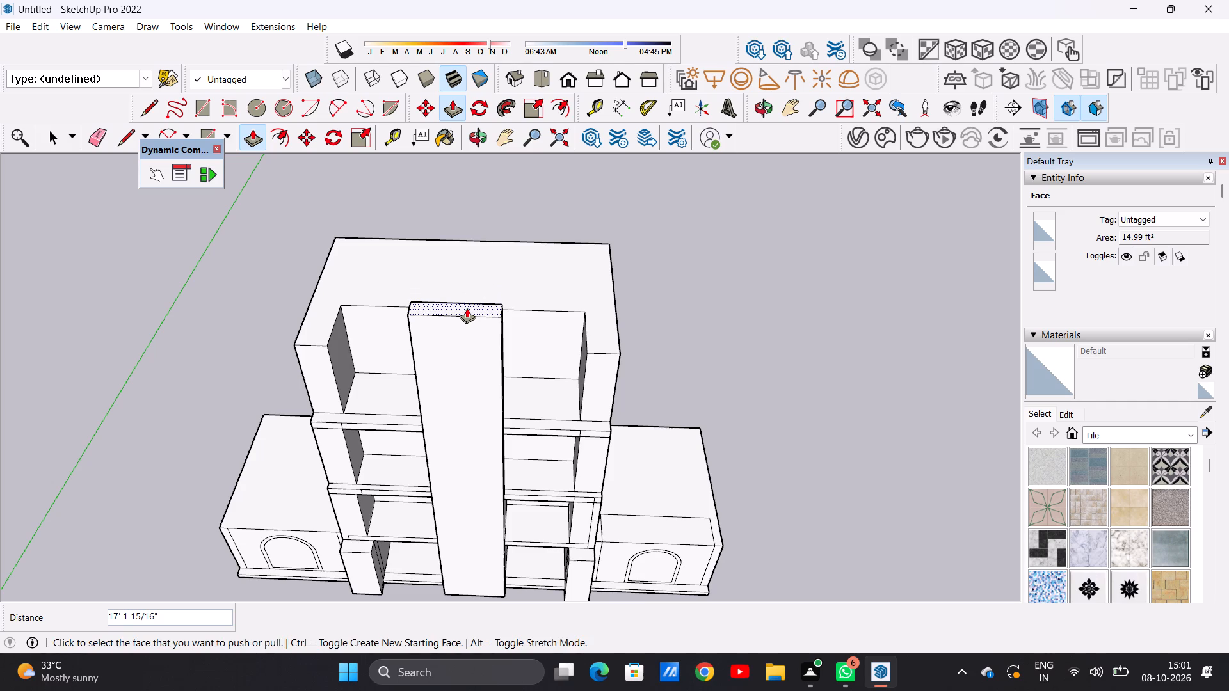
# Examine the raised central tower and the open storeys behind it from both sides of the building.
pyautogui.scroll(-3, 467, 308)
pyautogui.moveTo(517, 354); pyautogui.dragTo(321, 303, button='middle')
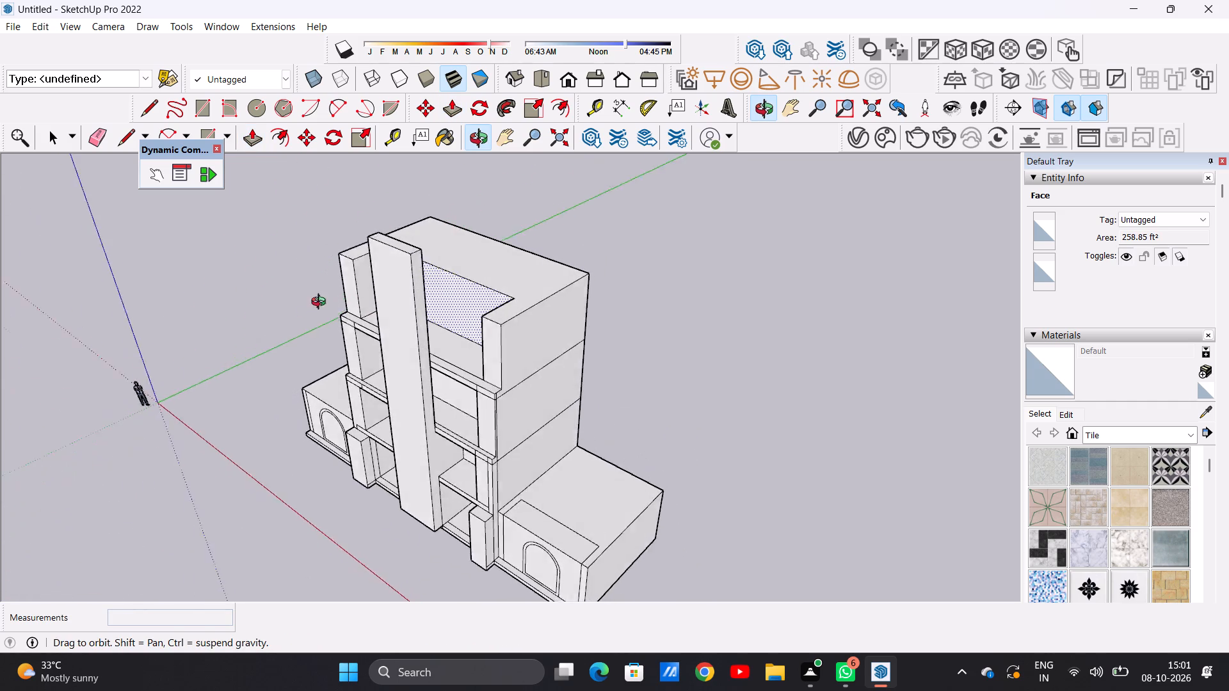
pyautogui.moveTo(321, 303); pyautogui.dragTo(223, 226, button='middle')
pyautogui.scroll(5, 431, 392)
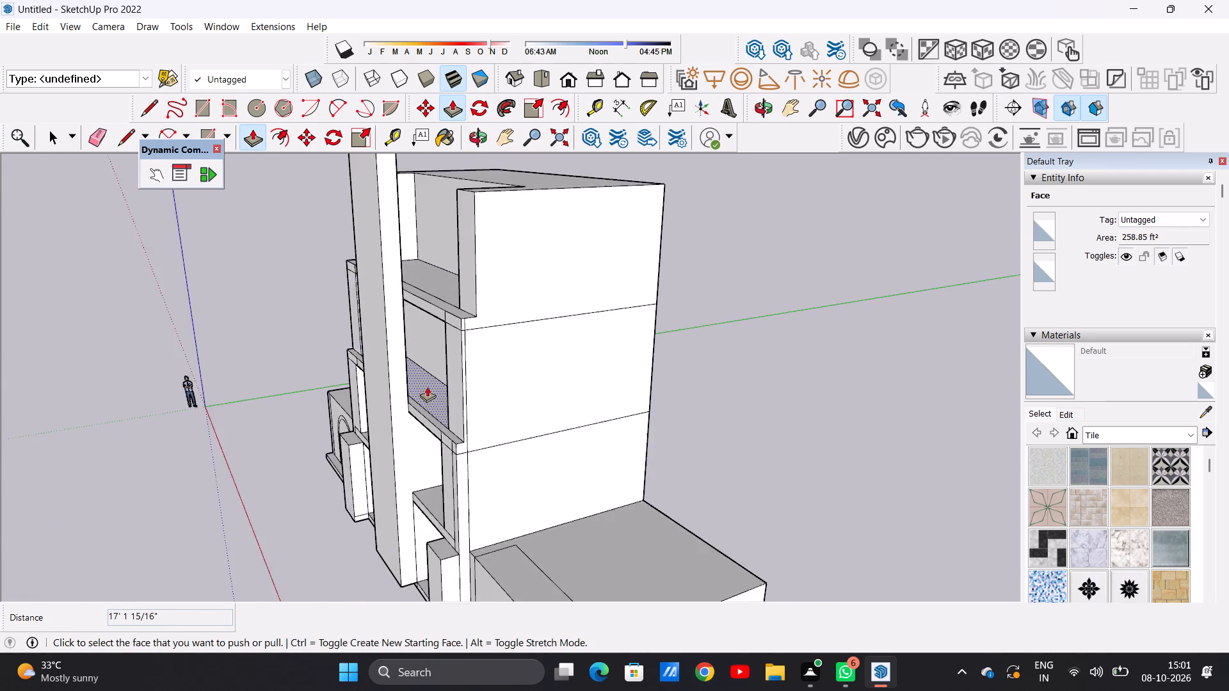
pyautogui.scroll(4, 427, 386)
pyautogui.scroll(-1, 420, 377)
pyautogui.scroll(10, 420, 377)
pyautogui.scroll(-9, 420, 399)
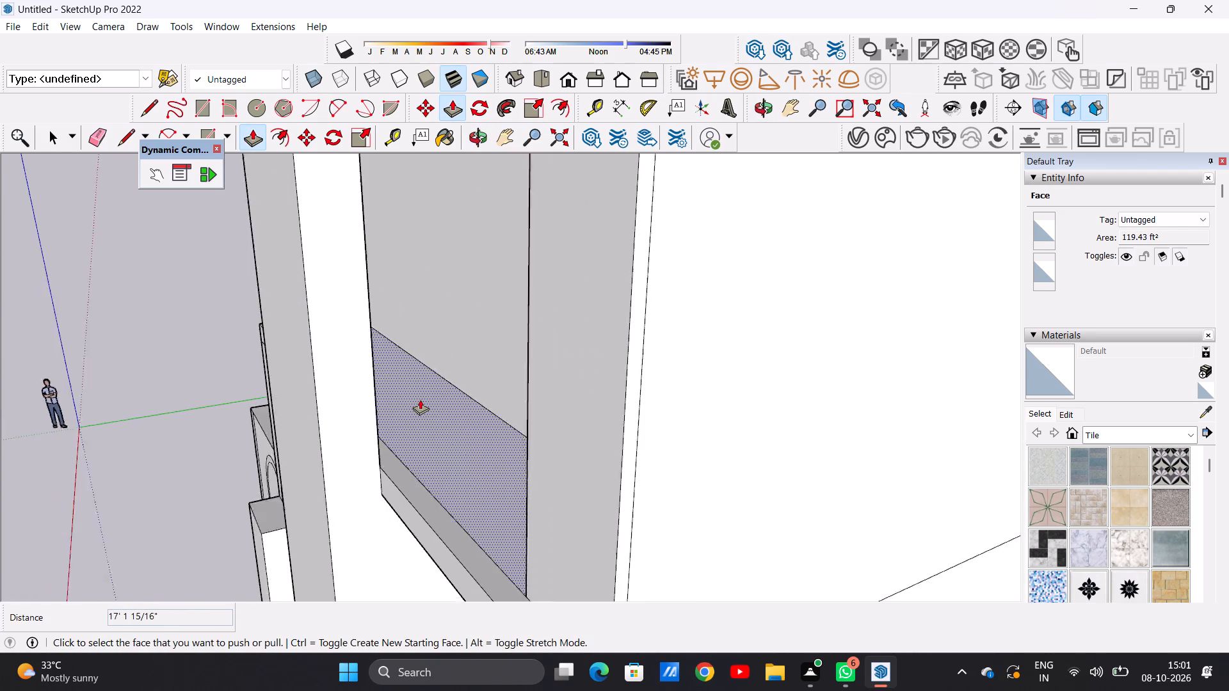
pyautogui.scroll(-13, 420, 399)
pyautogui.press('space')
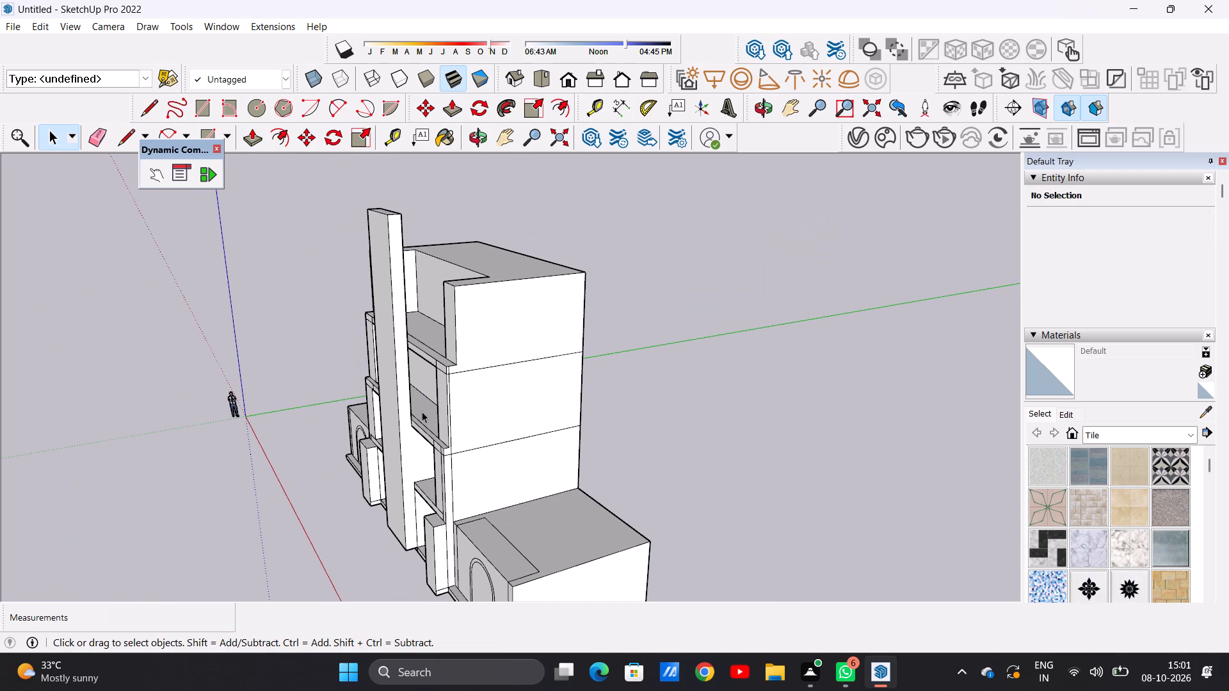
pyautogui.scroll(10, 431, 484)
pyautogui.scroll(7, 391, 420)
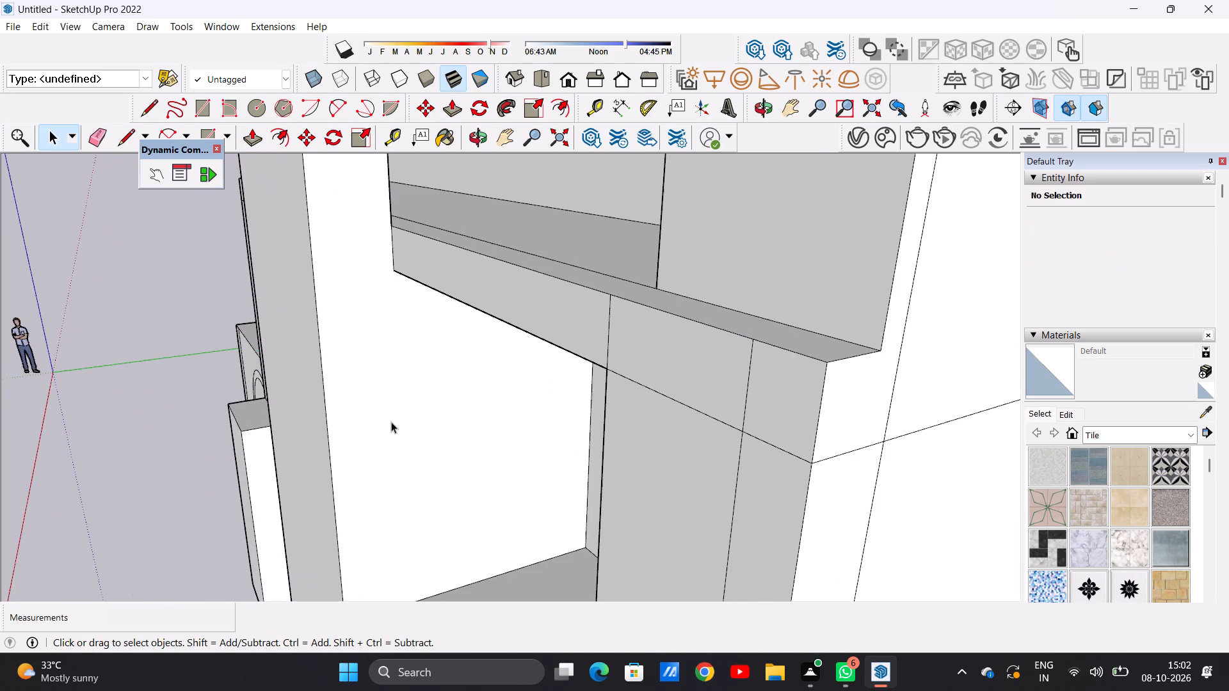
pyautogui.scroll(-11, 449, 468)
pyautogui.scroll(1, 462, 473)
pyautogui.scroll(-2, 462, 473)
pyautogui.scroll(4, 465, 308)
pyautogui.moveTo(466, 307); pyautogui.dragTo(454, 298, button='middle')
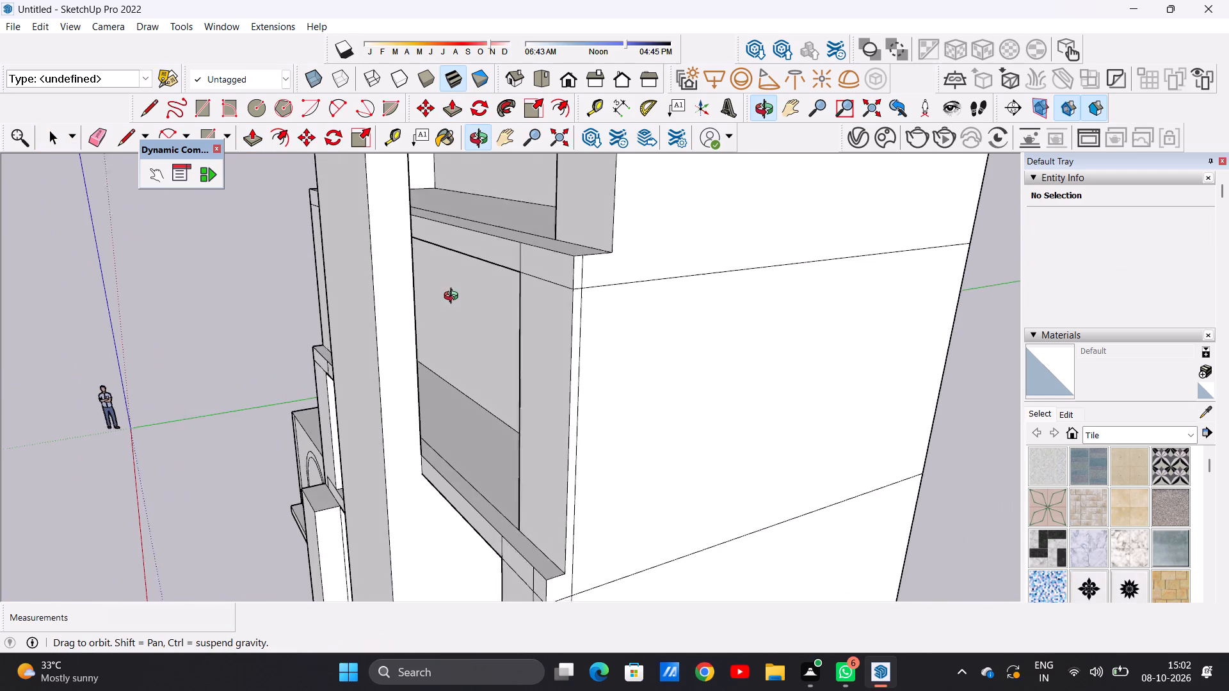
pyautogui.moveTo(454, 298); pyautogui.dragTo(429, 299, button='middle')
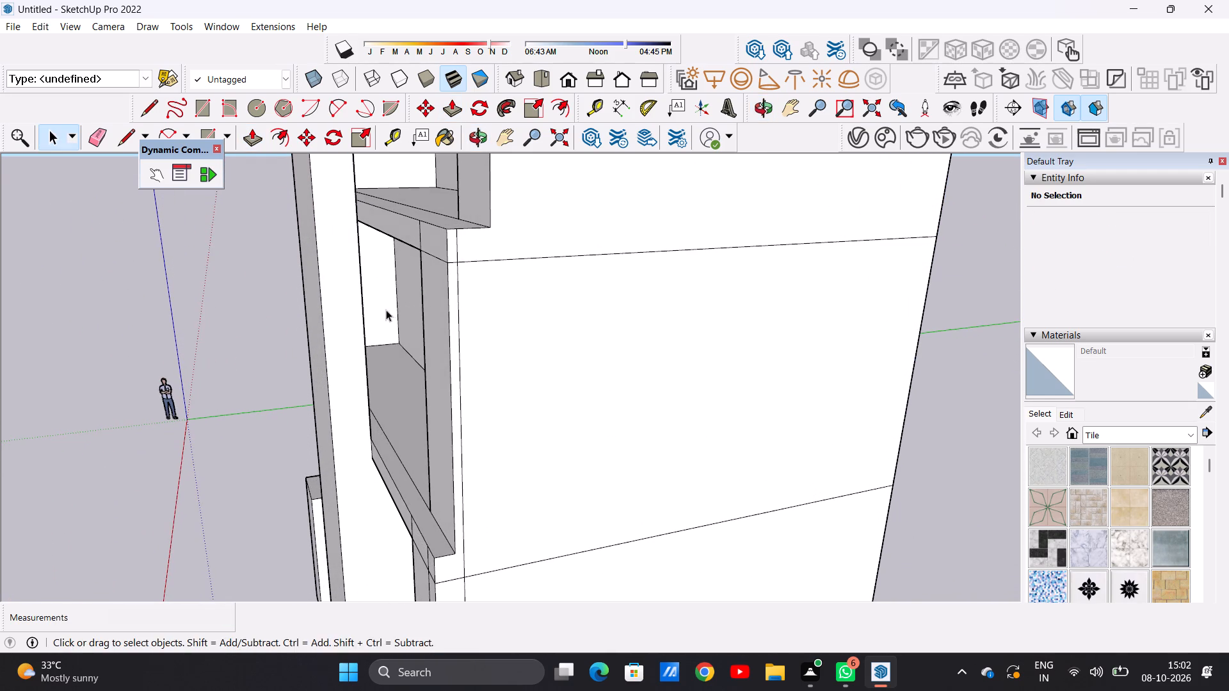
pyautogui.moveTo(385, 312); pyautogui.dragTo(926, 288, button='middle')
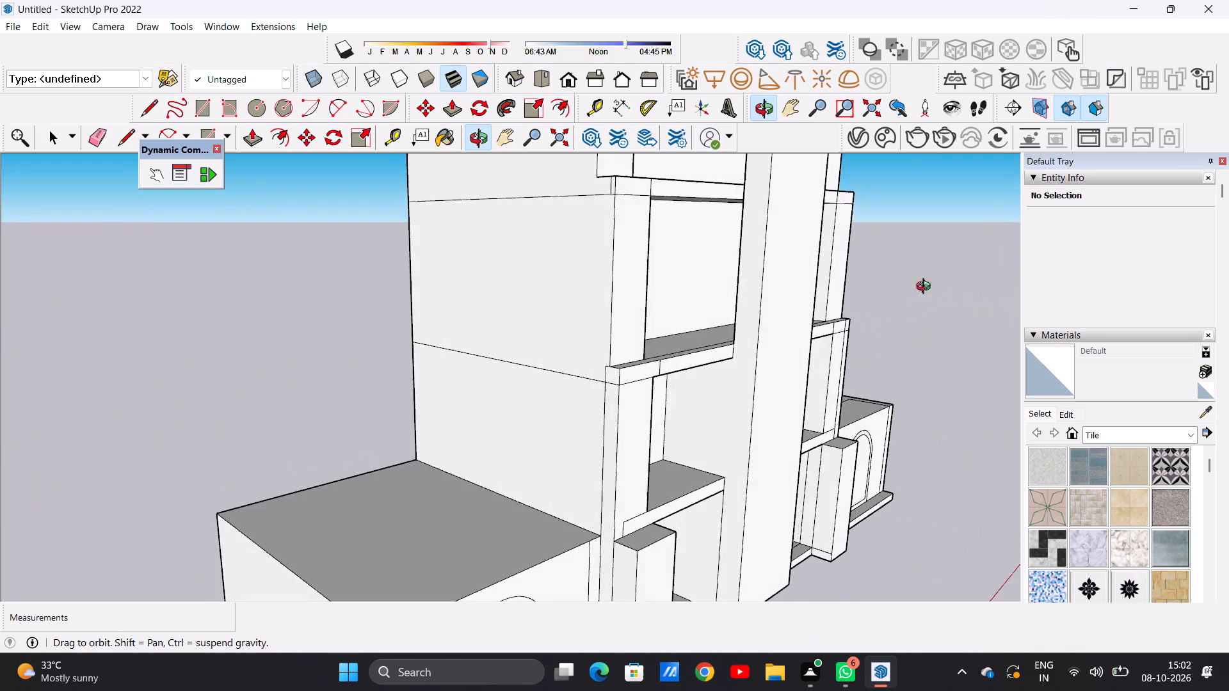
pyautogui.moveTo(926, 288); pyautogui.dragTo(365, 285, button='middle')
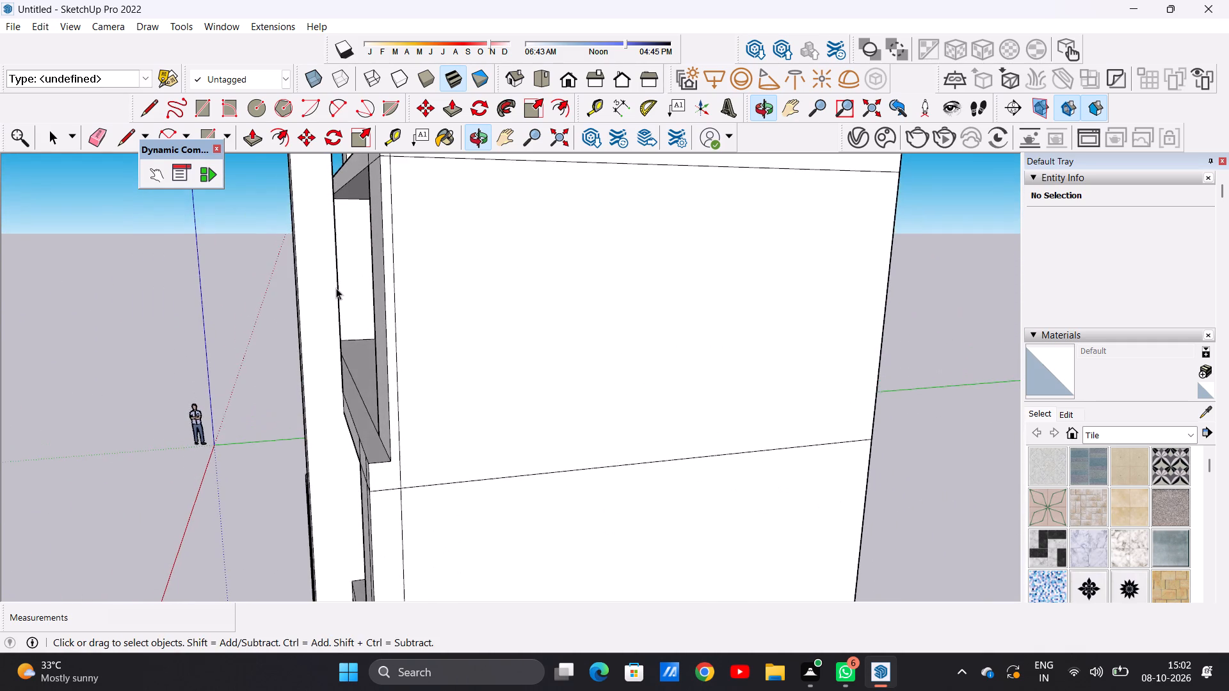
# Push/Pull the rear face of the central tower about 5' 4 3/8" back into the building.
pyautogui.scroll(6, 339, 287)
pyautogui.moveTo(357, 276); pyautogui.dragTo(373, 289, button='middle')
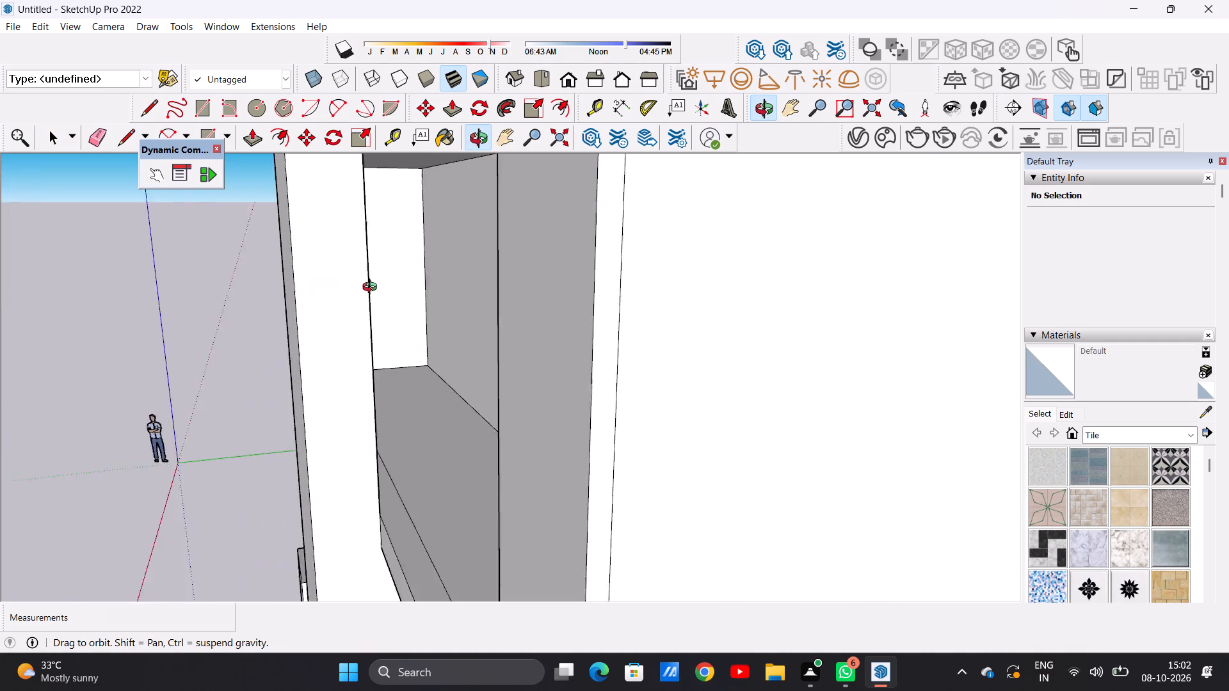
pyautogui.moveTo(373, 289); pyautogui.dragTo(411, 289, button='middle')
pyautogui.scroll(4, 639, 306)
pyautogui.moveTo(635, 306); pyautogui.dragTo(598, 311, button='middle')
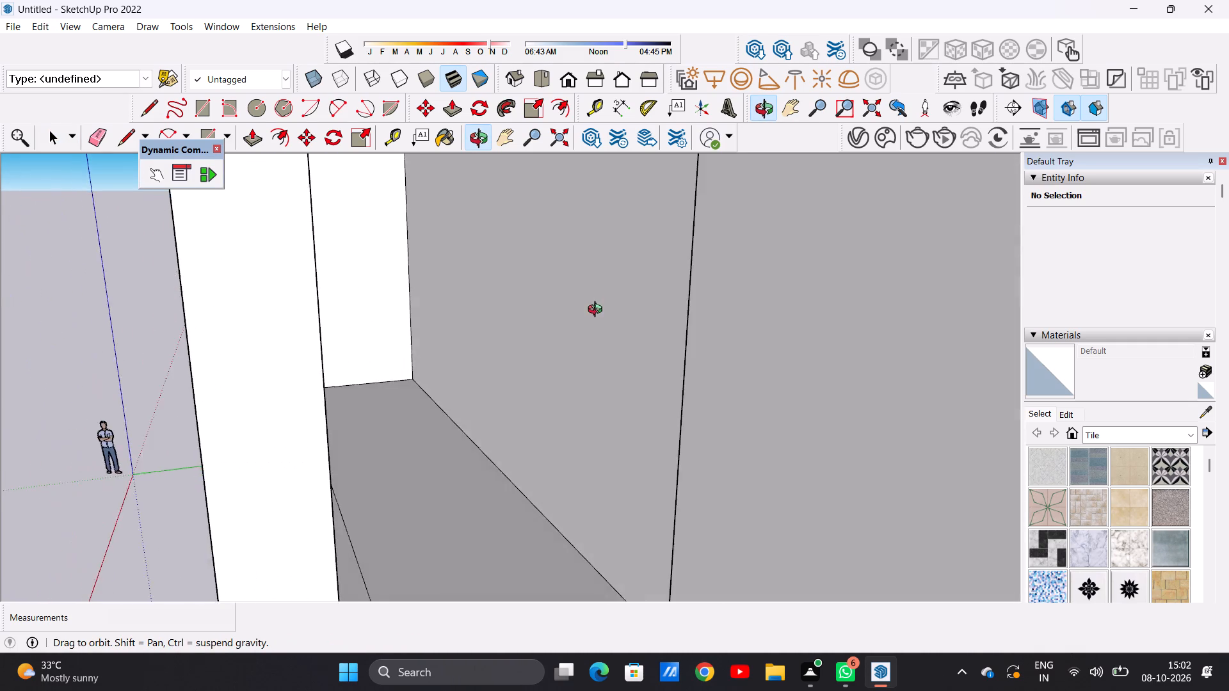
pyautogui.moveTo(598, 311); pyautogui.dragTo(593, 314, button='middle')
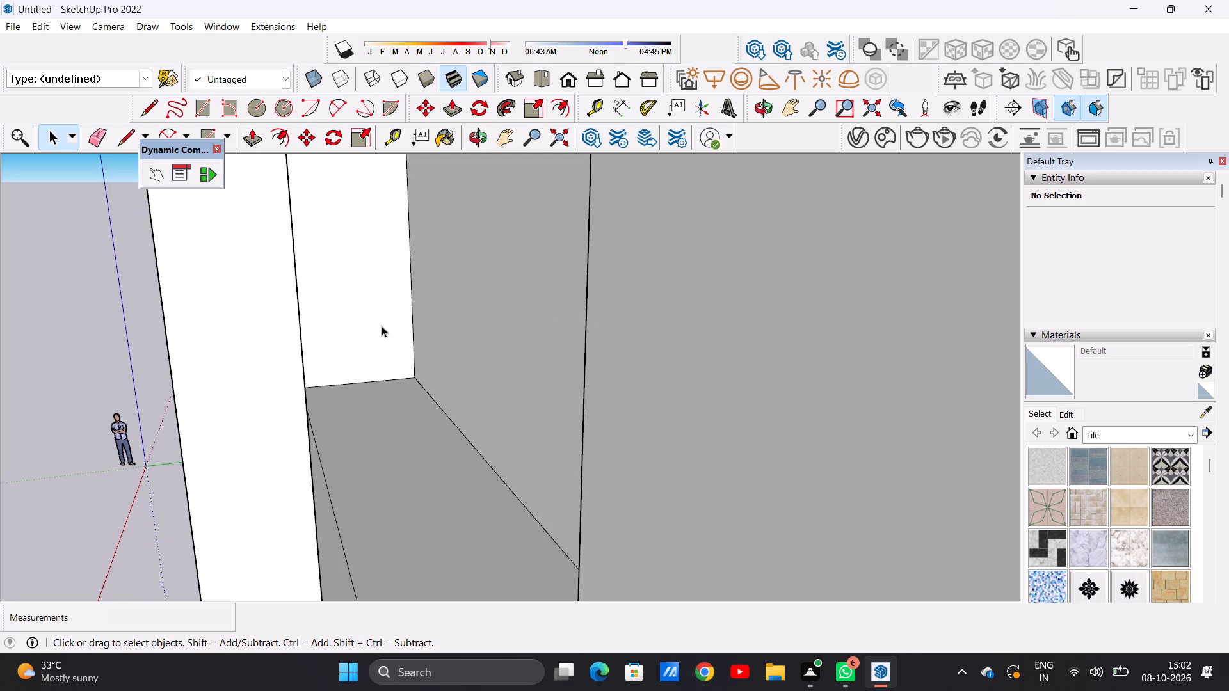
pyautogui.scroll(3, 382, 326)
pyautogui.press('p')
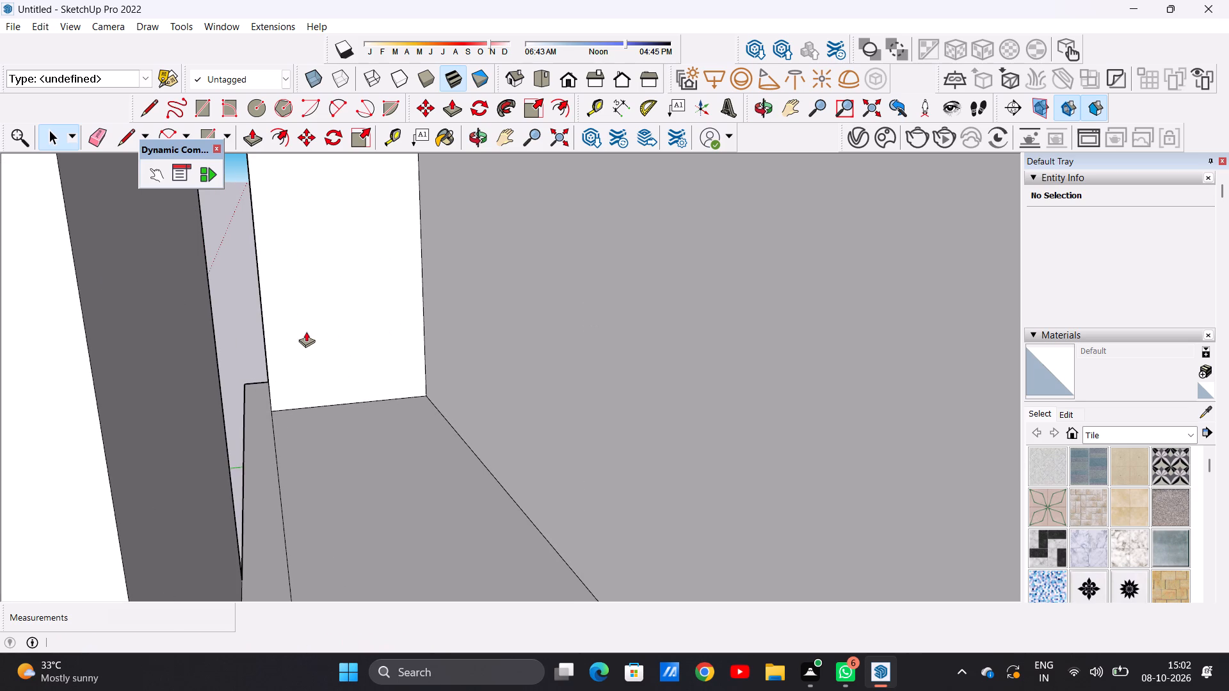
pyautogui.click(139, 401)
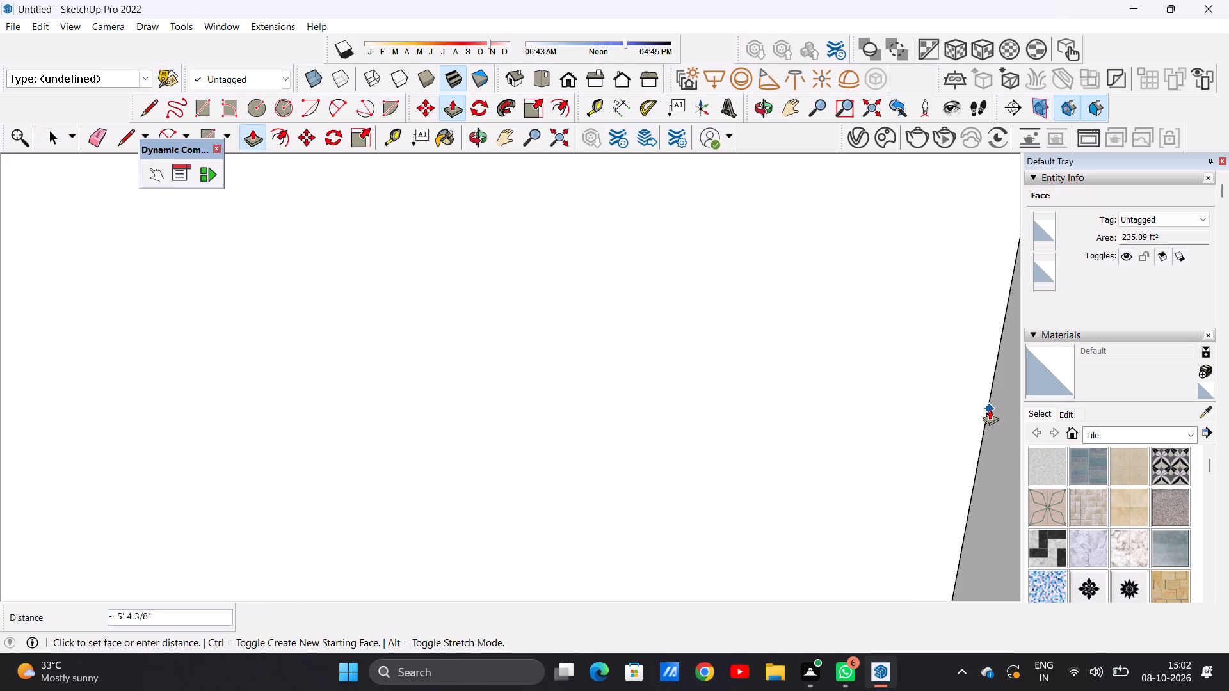
pyautogui.click(990, 409)
pyautogui.press('space')
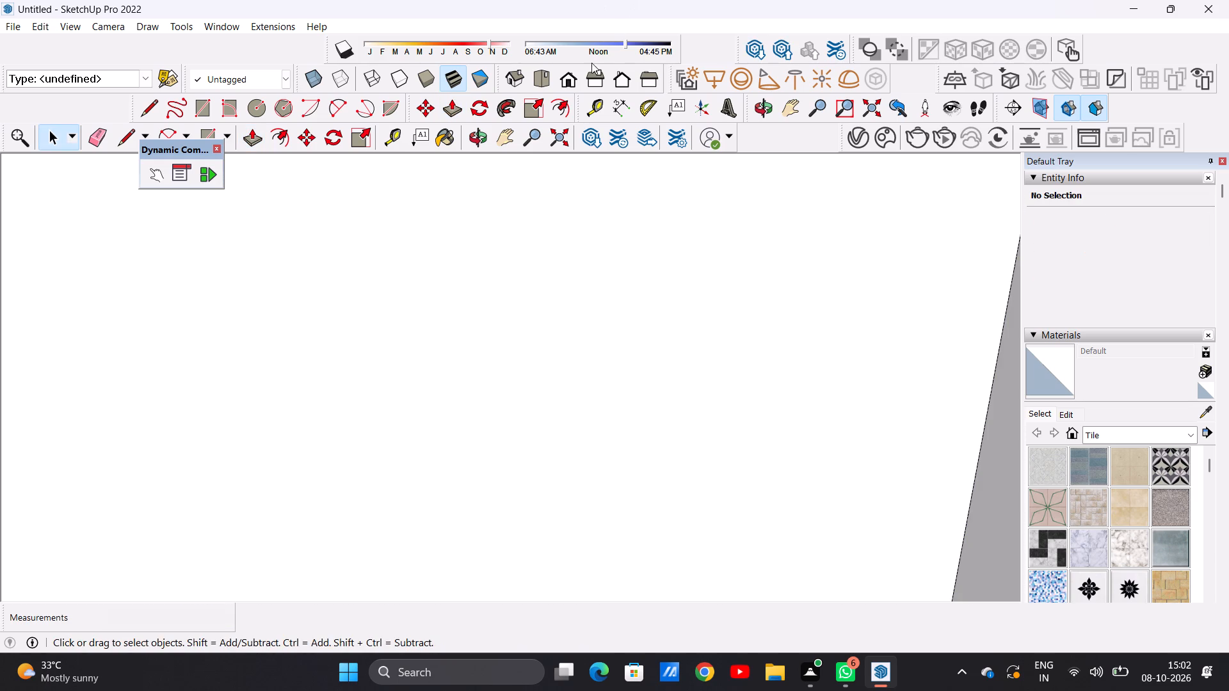
# Examine the deepened central tower and the whole building from the front, at an angle and from above.
pyautogui.click(576, 75)
pyautogui.scroll(-16, 481, 585)
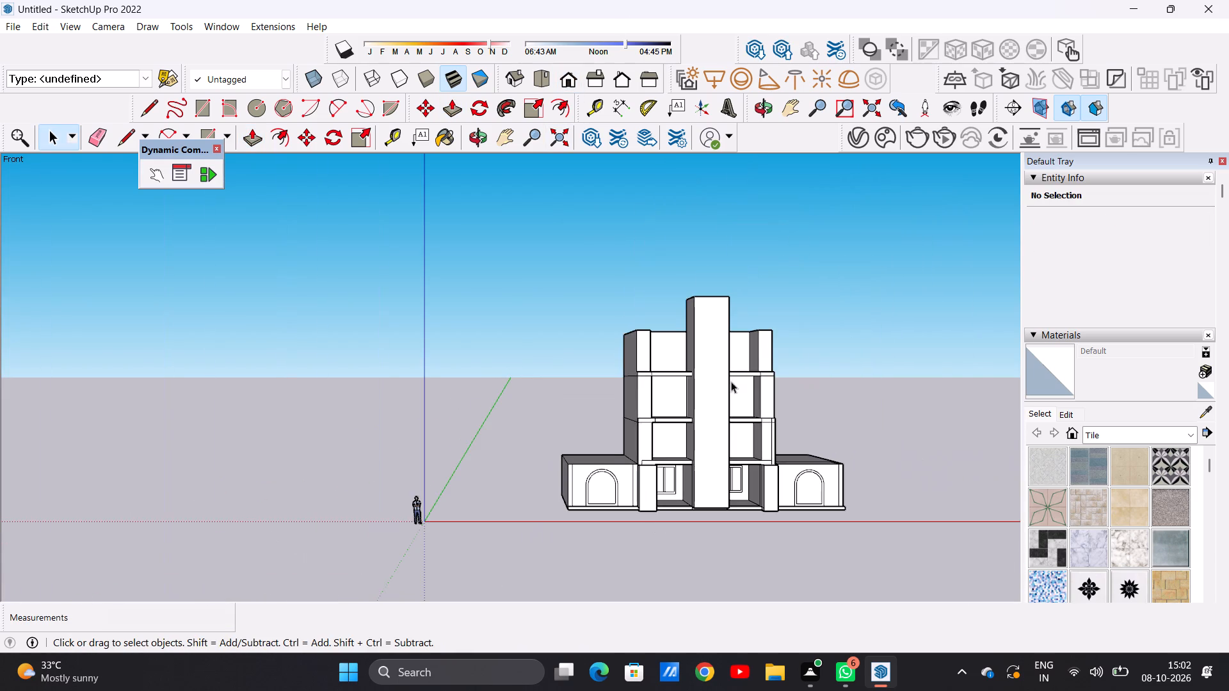
pyautogui.moveTo(709, 380); pyautogui.dragTo(836, 390, button='middle')
pyautogui.scroll(10, 700, 404)
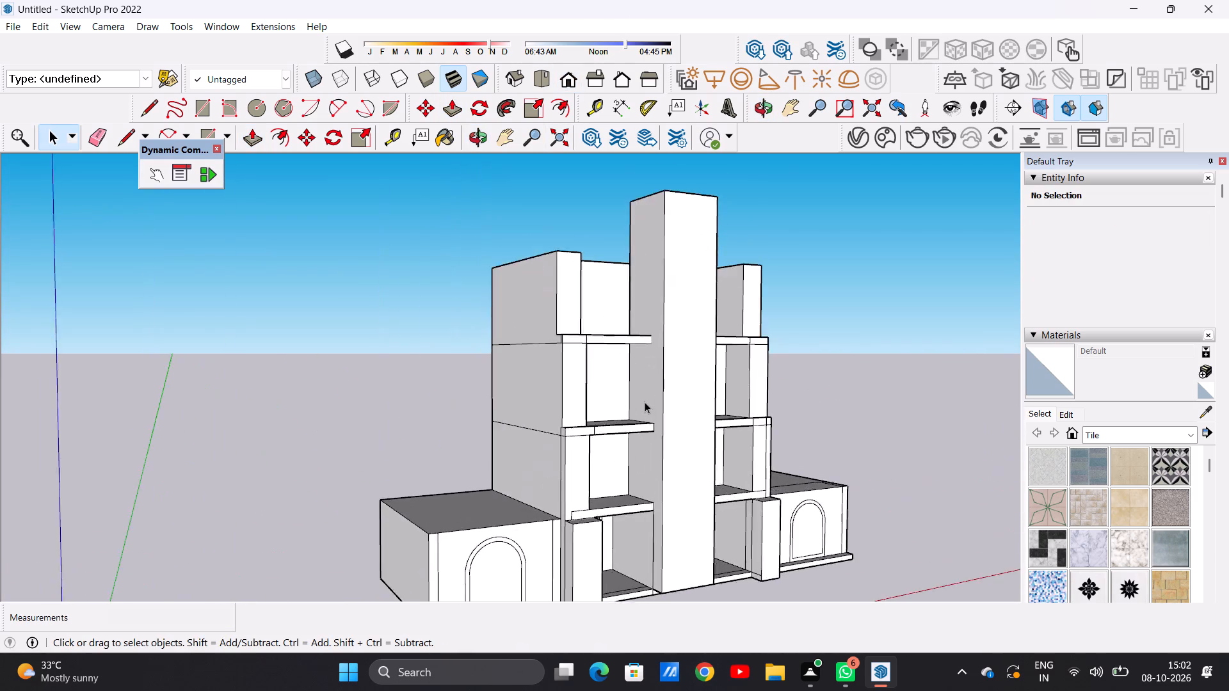
pyautogui.scroll(5, 645, 402)
pyautogui.scroll(-6, 696, 396)
pyautogui.moveTo(737, 404); pyautogui.dragTo(573, 385, button='middle')
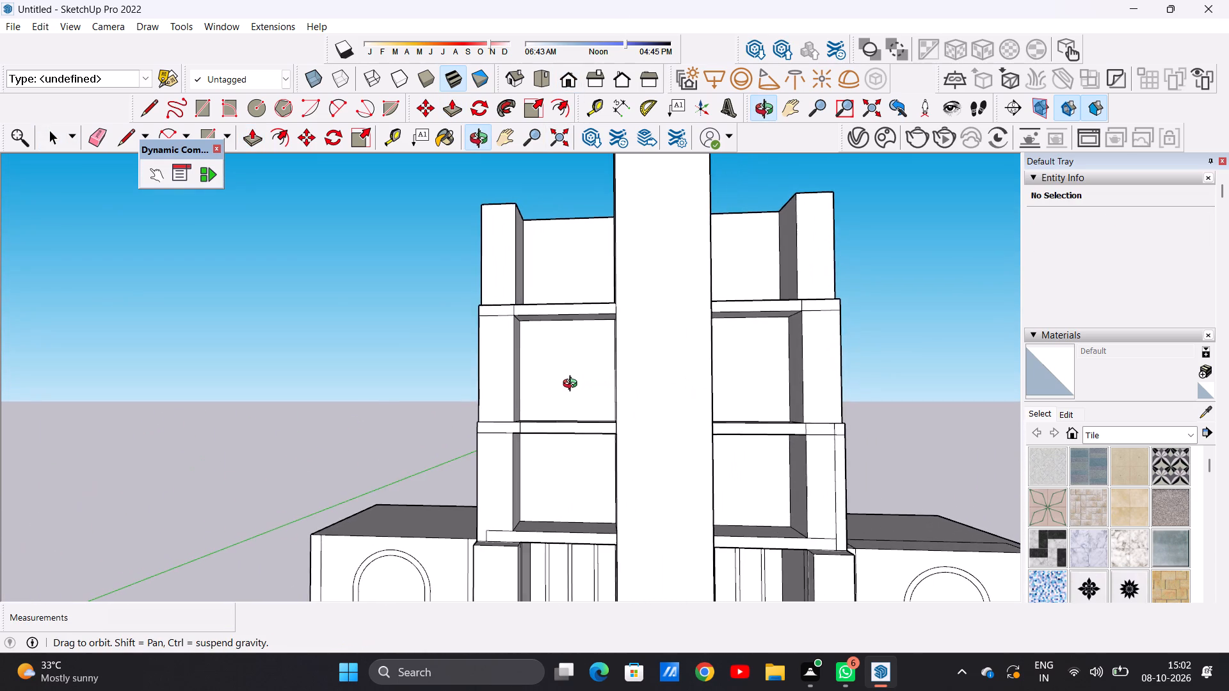
pyautogui.moveTo(573, 385); pyautogui.dragTo(584, 395, button='middle')
pyautogui.scroll(-8, 584, 394)
pyautogui.moveTo(642, 333); pyautogui.dragTo(623, 578, button='middle')
pyautogui.moveTo(629, 340); pyautogui.dragTo(743, 427, button='middle')
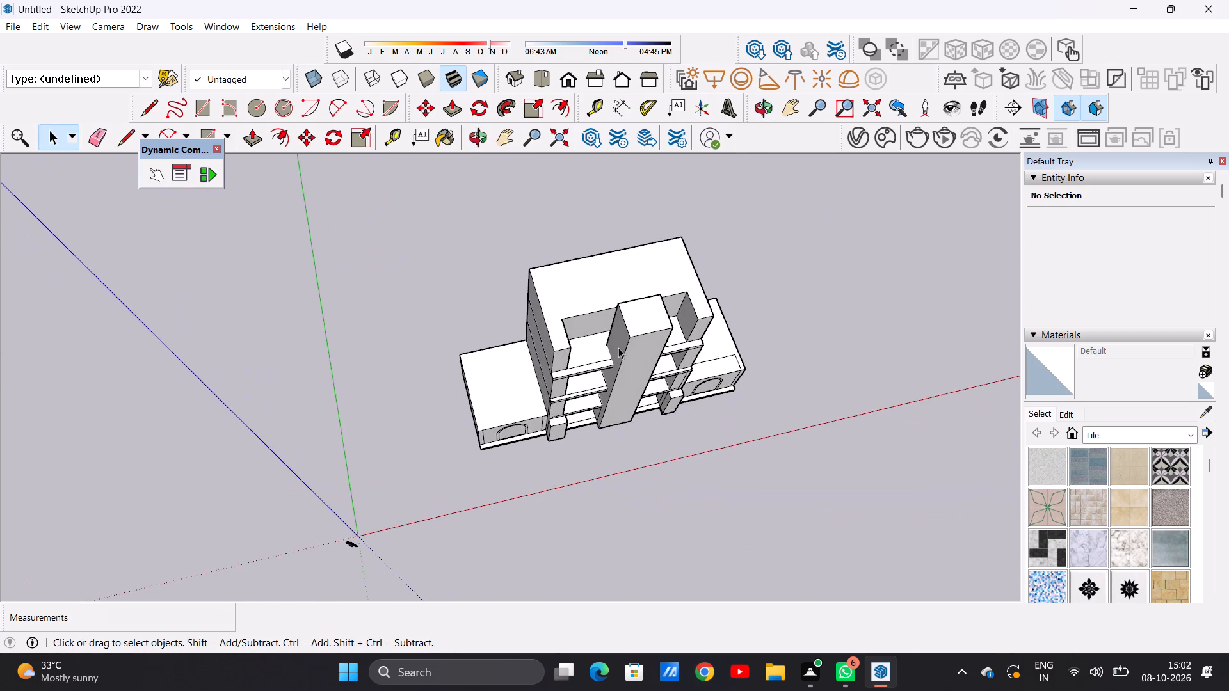
pyautogui.scroll(9, 609, 336)
pyautogui.scroll(-4, 597, 317)
pyautogui.moveTo(661, 353); pyautogui.dragTo(657, 346, button='middle')
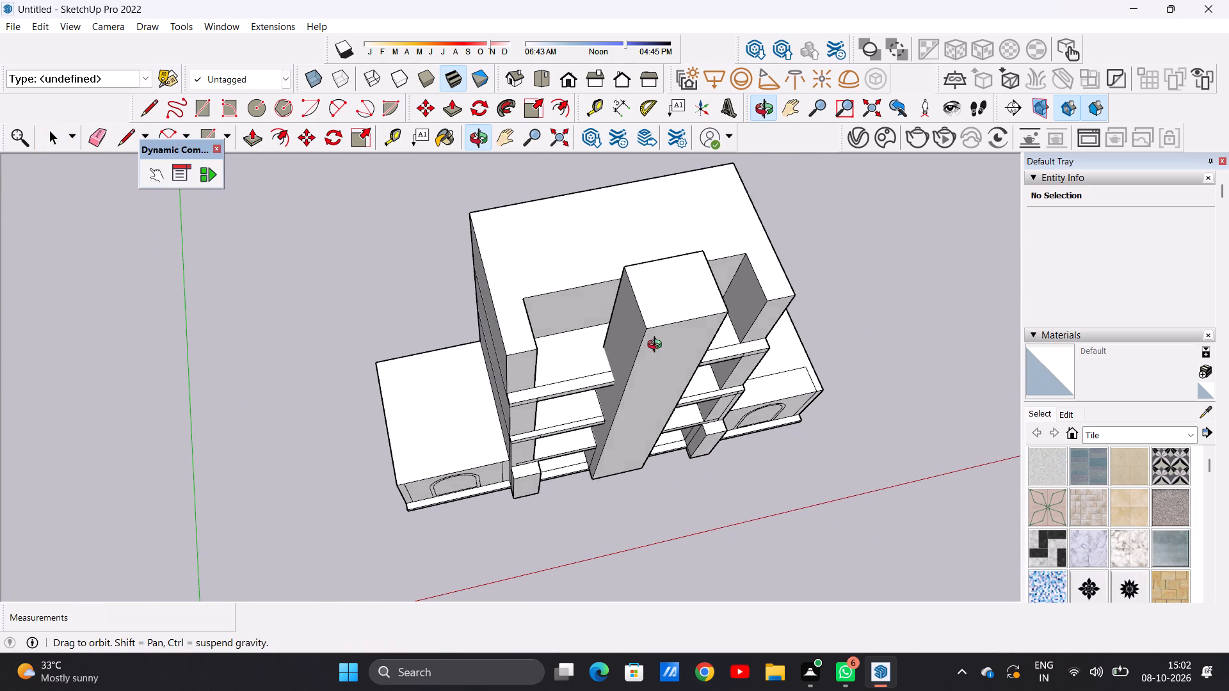
# Examine the central tower, the open storeys and the top-storey recess from above, the front and the side.
pyautogui.moveTo(657, 346); pyautogui.dragTo(849, 357, button='middle')
pyautogui.scroll(2, 629, 289)
pyautogui.moveTo(584, 266); pyautogui.dragTo(684, 253, button='middle')
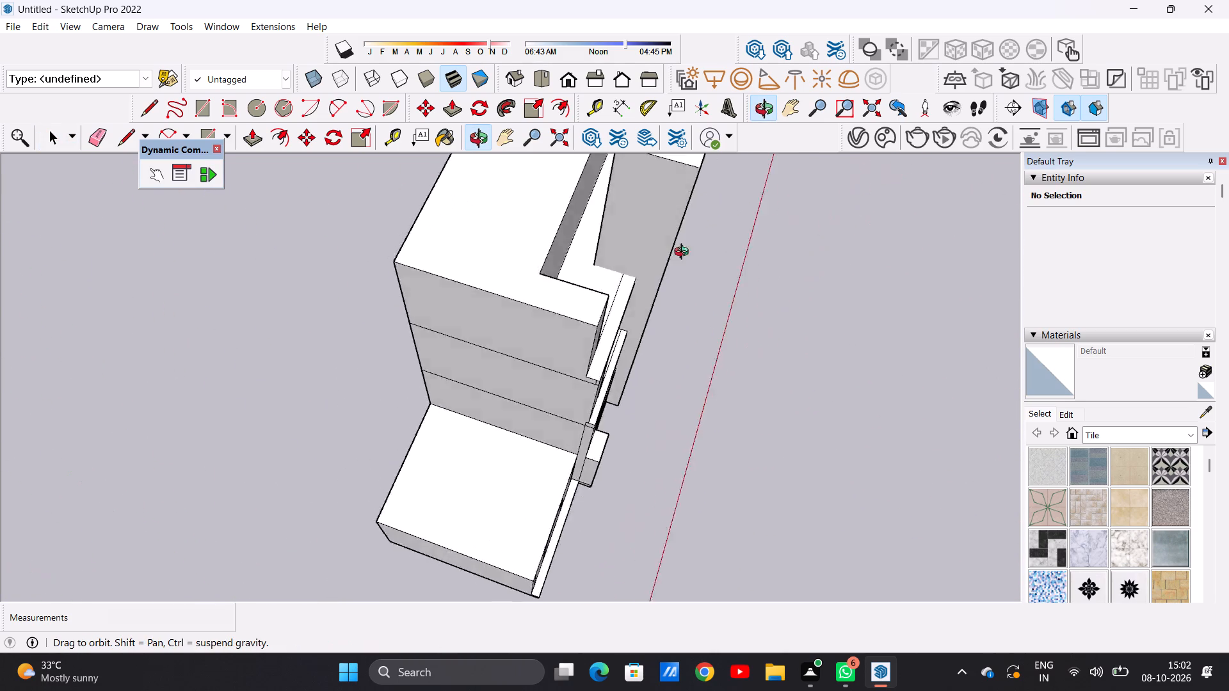
pyautogui.moveTo(684, 253); pyautogui.dragTo(759, 233, button='middle')
pyautogui.scroll(-8, 676, 381)
pyautogui.scroll(6, 645, 253)
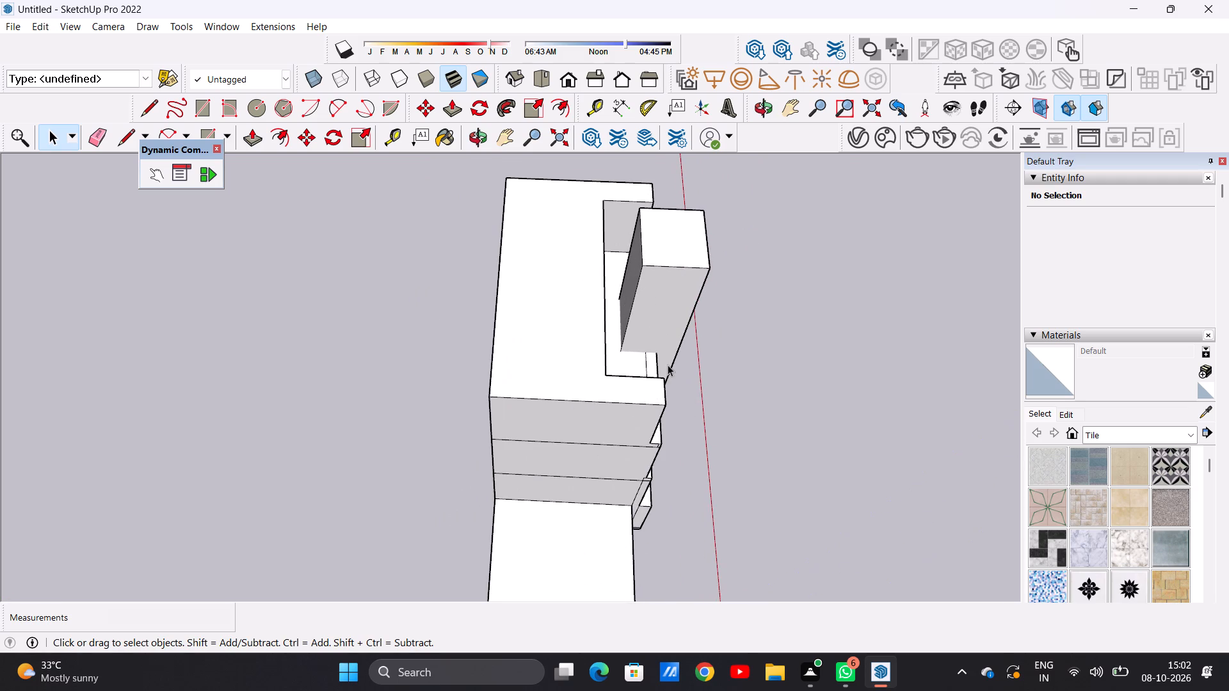
pyautogui.moveTo(668, 365); pyautogui.dragTo(526, 175, button='middle')
pyautogui.moveTo(614, 327); pyautogui.dragTo(498, 302, button='middle')
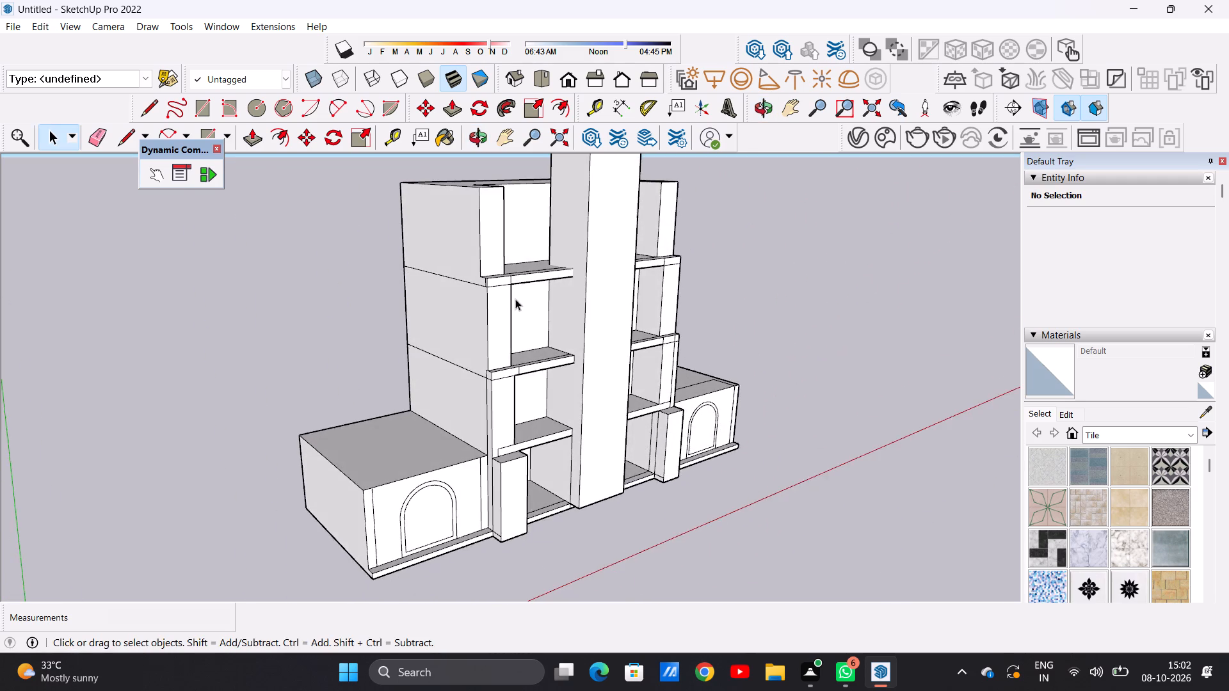
pyautogui.scroll(7, 542, 303)
pyautogui.scroll(-8, 559, 361)
pyautogui.moveTo(536, 238); pyautogui.dragTo(657, 264, button='middle')
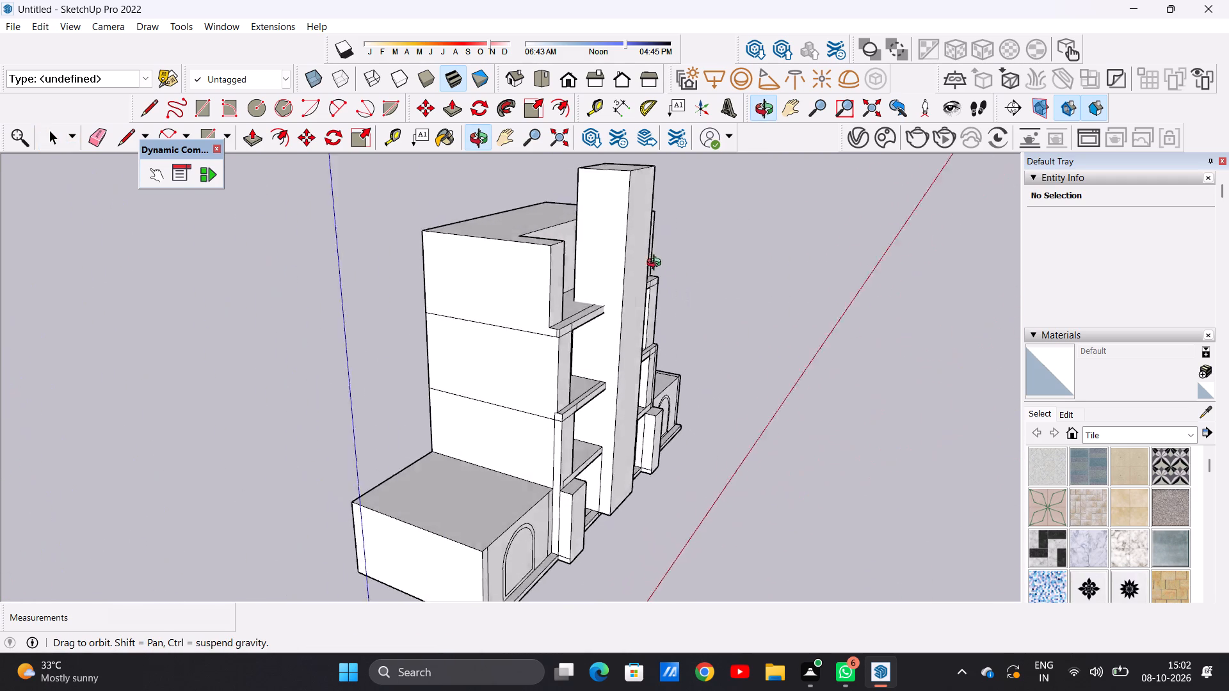
pyautogui.moveTo(657, 264); pyautogui.dragTo(682, 272, button='middle')
# Push/Pull the rear wall of the top storey's recess about 3' 2 1/16" forward, towards the tower's rear.
pyautogui.scroll(9, 594, 232)
pyautogui.moveTo(526, 243); pyautogui.dragTo(457, 264, button='middle')
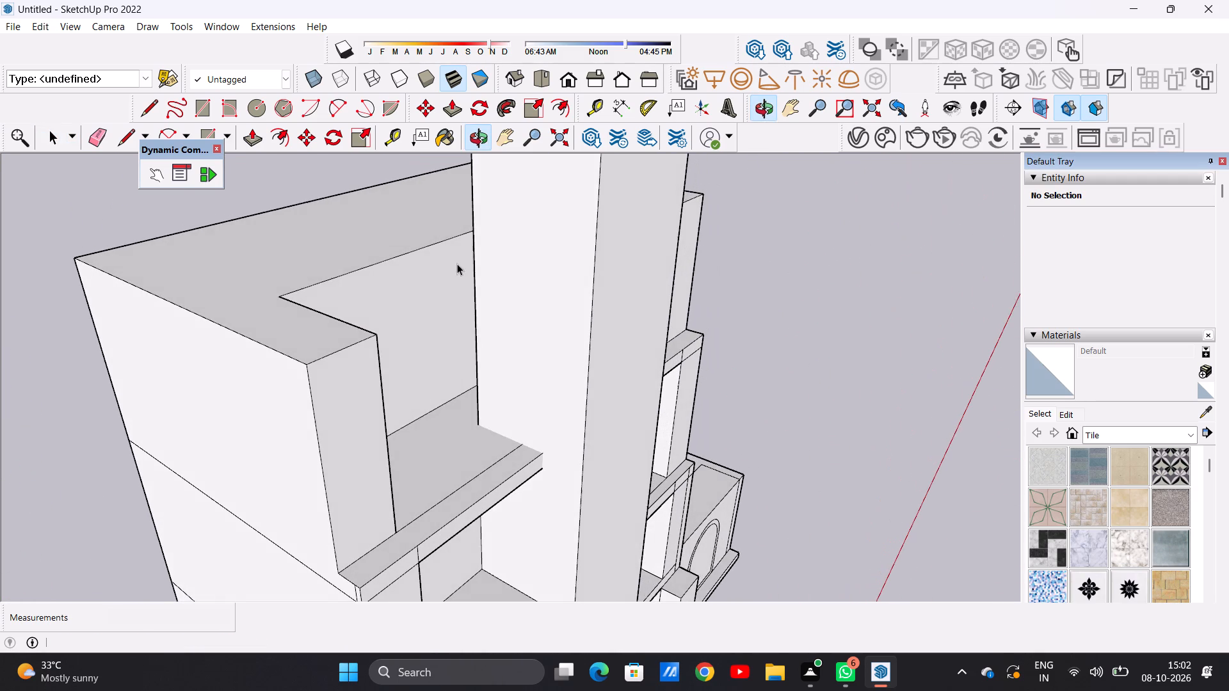
pyautogui.moveTo(353, 287); pyautogui.dragTo(484, 323, button='middle')
pyautogui.scroll(2, 523, 371)
pyautogui.scroll(-1, 524, 371)
pyautogui.scroll(2, 524, 371)
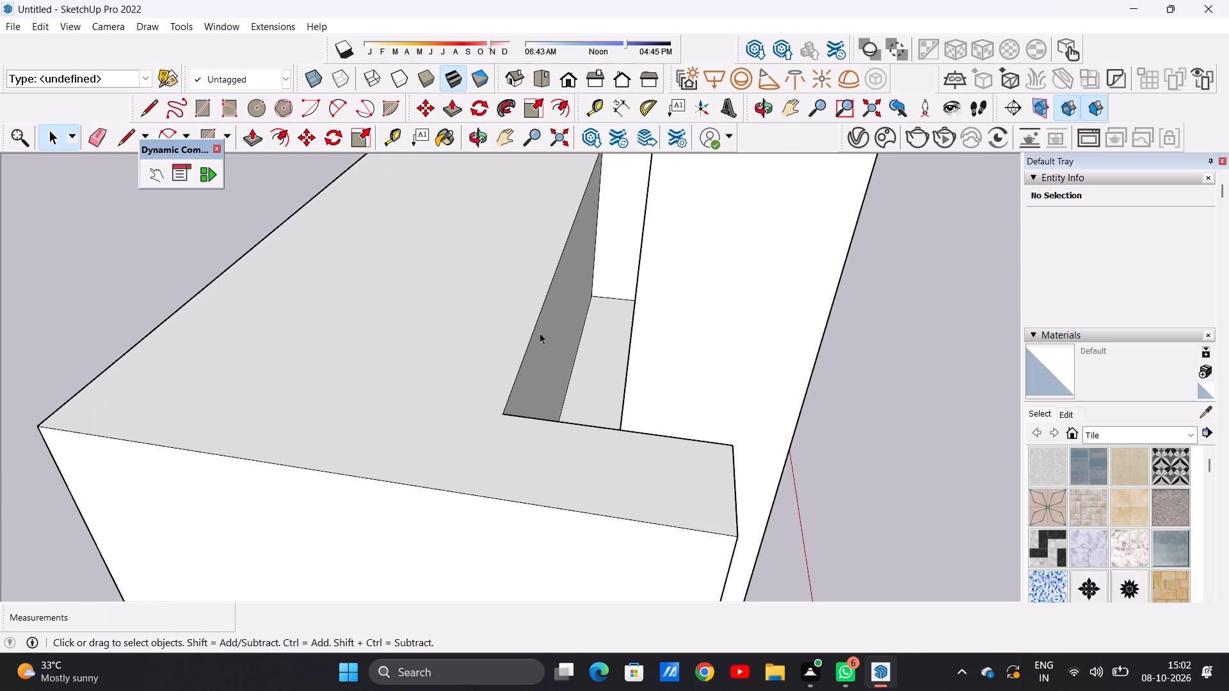
pyautogui.press('p')
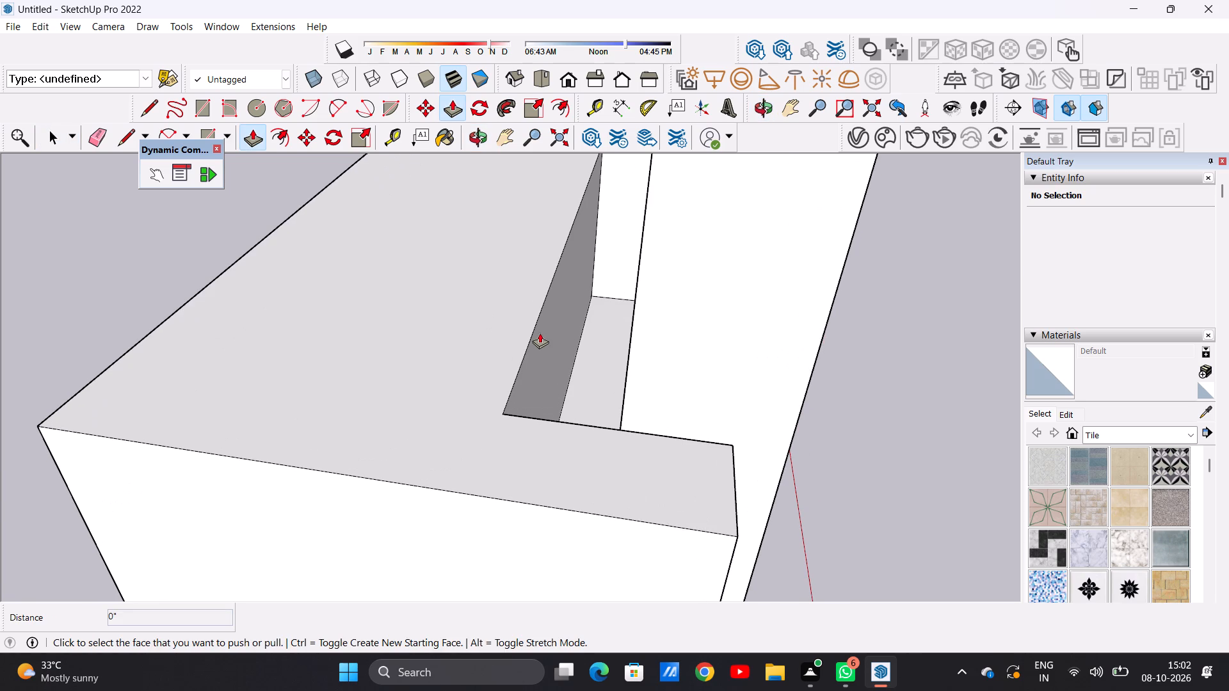
pyautogui.click(539, 342)
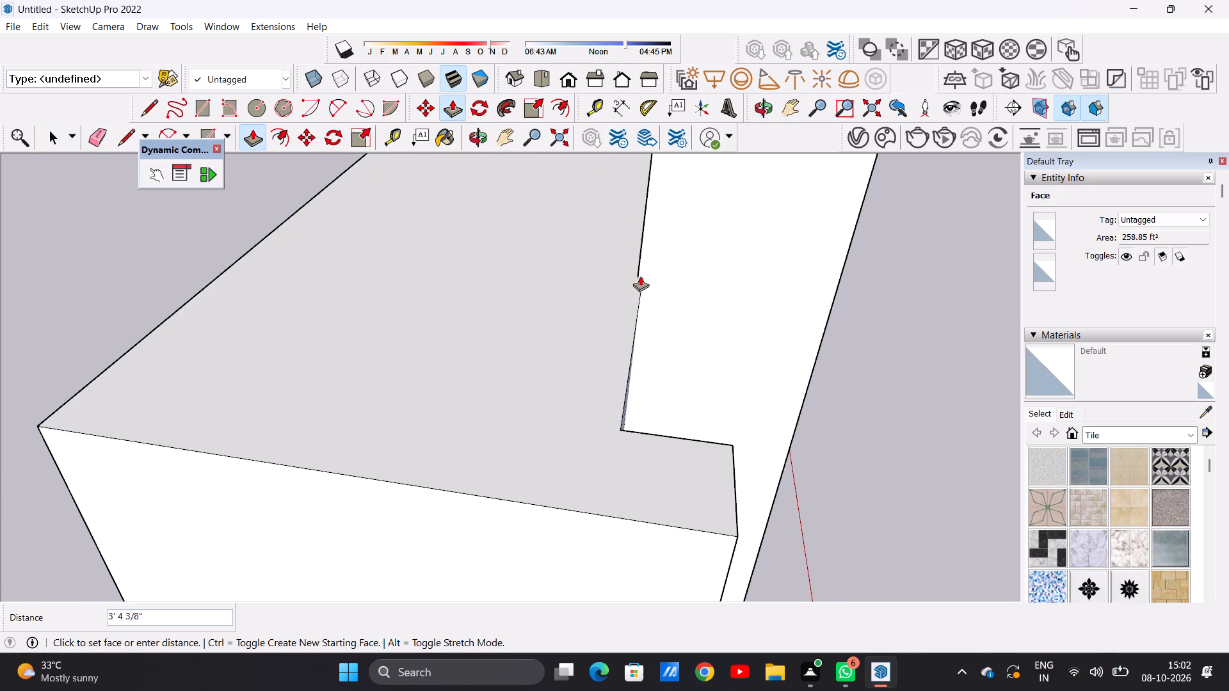
pyautogui.click(637, 268)
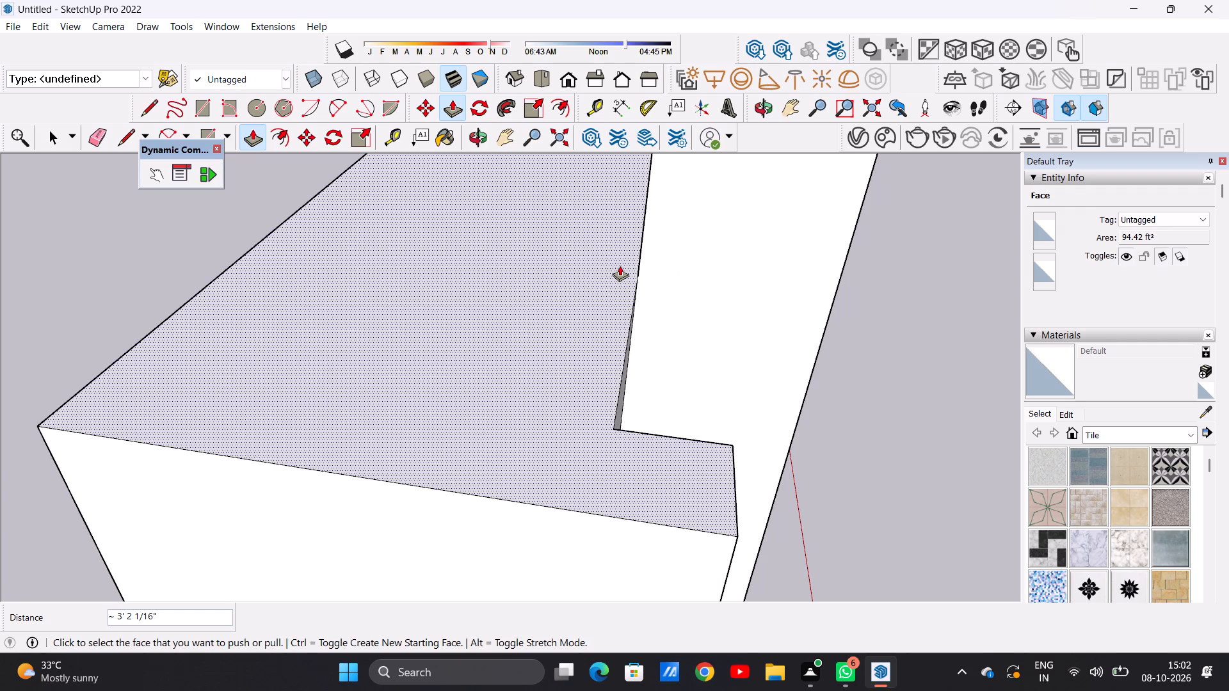
pyautogui.press('space')
# Erase the stray vertical edges near the right pier's outer side, on the first upper storey and the slab band above it.
pyautogui.moveTo(672, 296); pyautogui.dragTo(445, 237, button='middle')
pyautogui.scroll(-2, 503, 351)
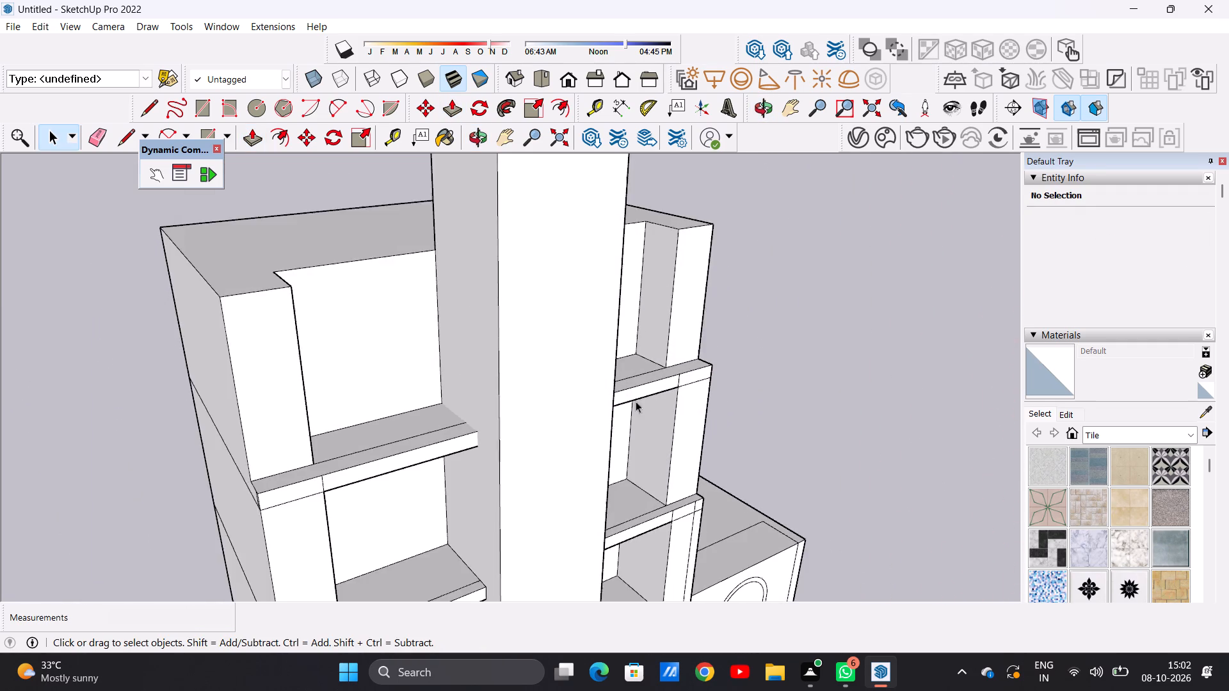
pyautogui.scroll(-12, 636, 401)
pyautogui.moveTo(696, 421); pyautogui.dragTo(540, 284, button='middle')
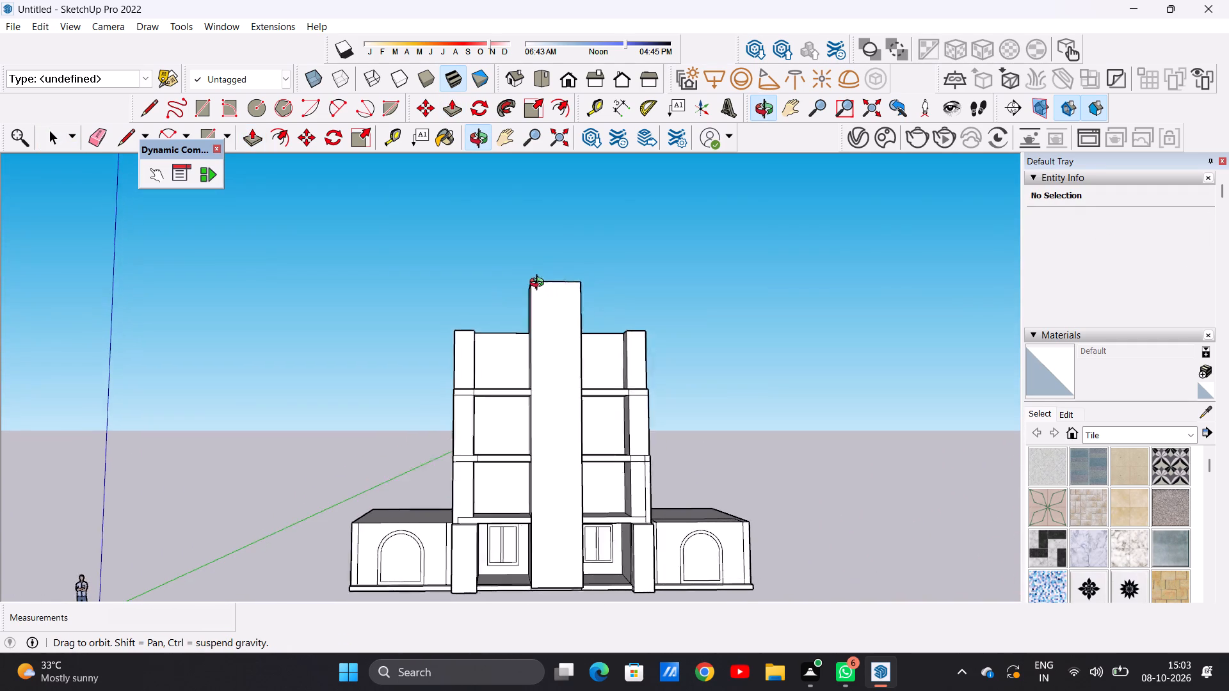
pyautogui.moveTo(540, 284); pyautogui.dragTo(525, 289, button='middle')
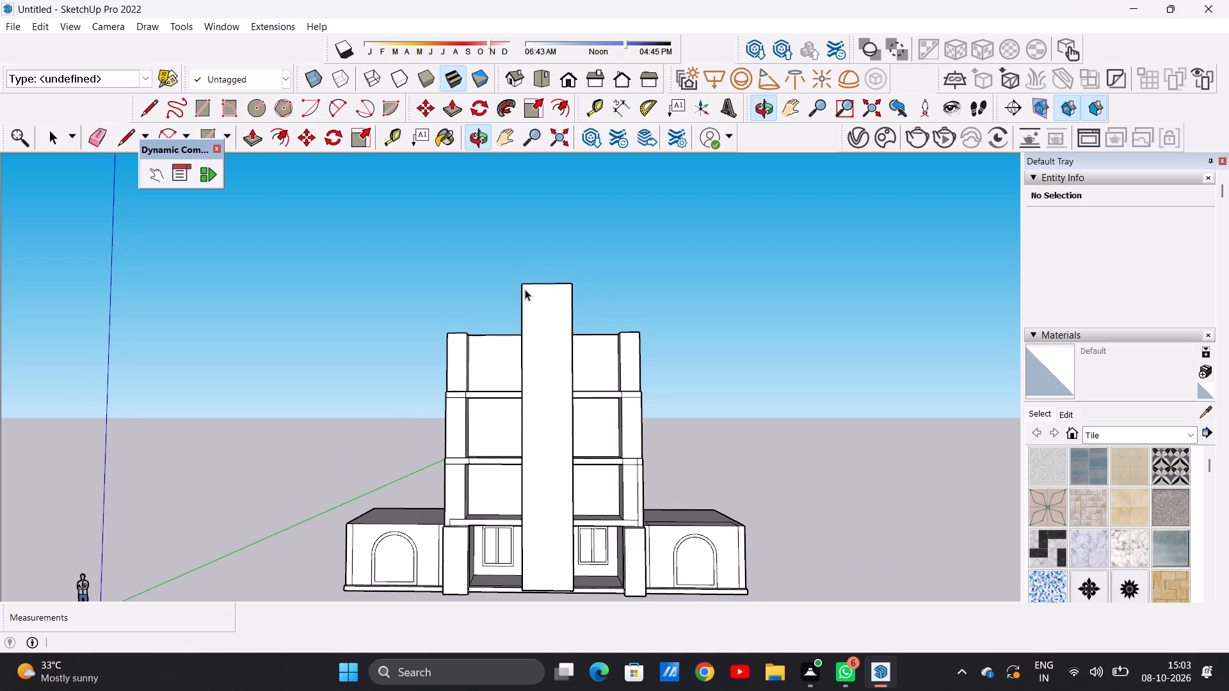
pyautogui.scroll(-4, 614, 444)
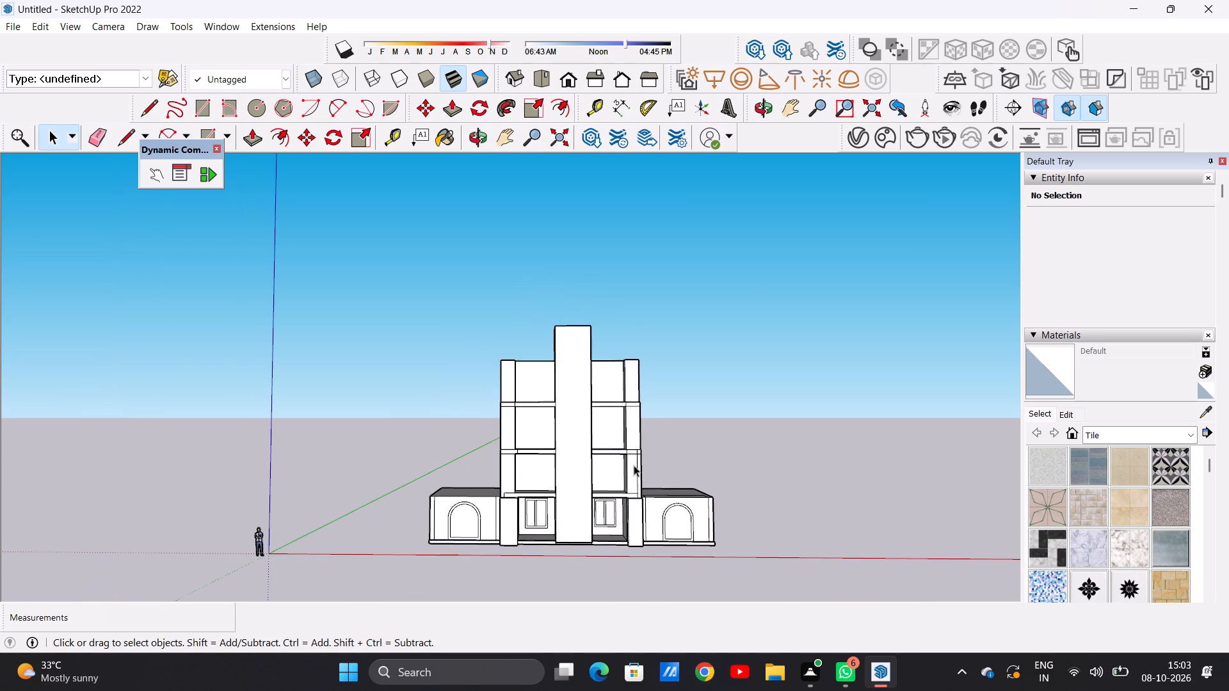
pyautogui.scroll(10, 634, 465)
pyautogui.scroll(-1, 641, 484)
pyautogui.scroll(7, 641, 484)
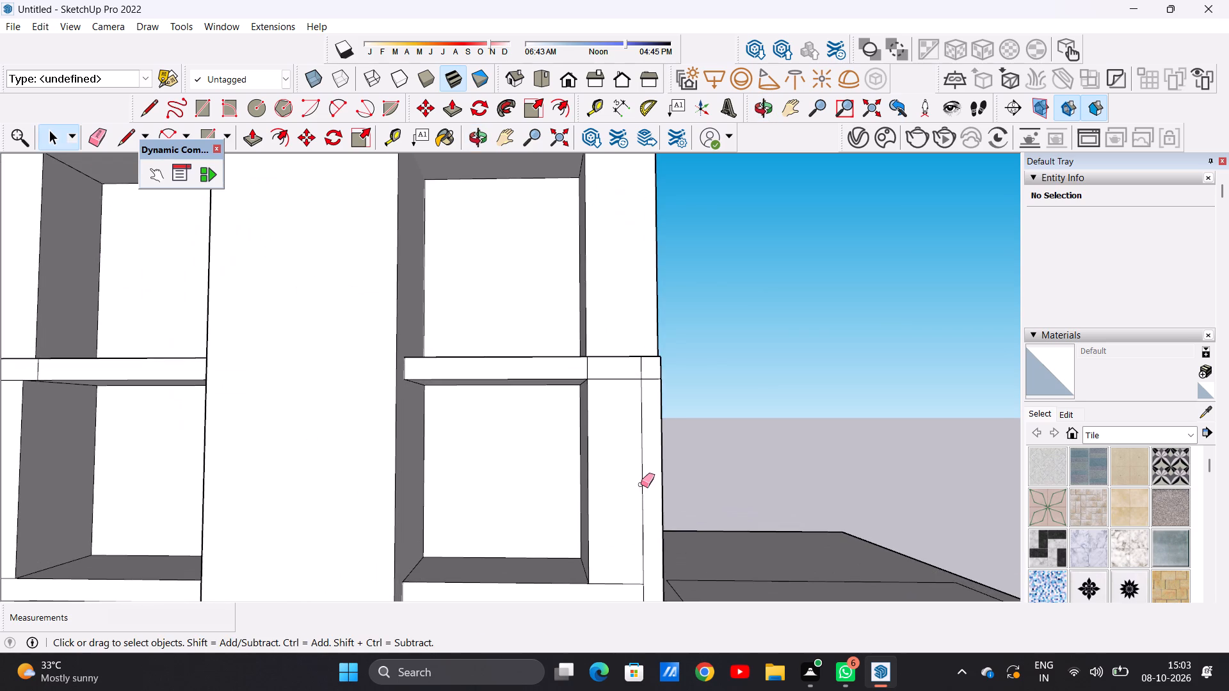
pyautogui.press('e')
pyautogui.scroll(5, 650, 487)
pyautogui.moveTo(639, 484); pyautogui.dragTo(647, 484)
pyautogui.scroll(-6, 632, 501)
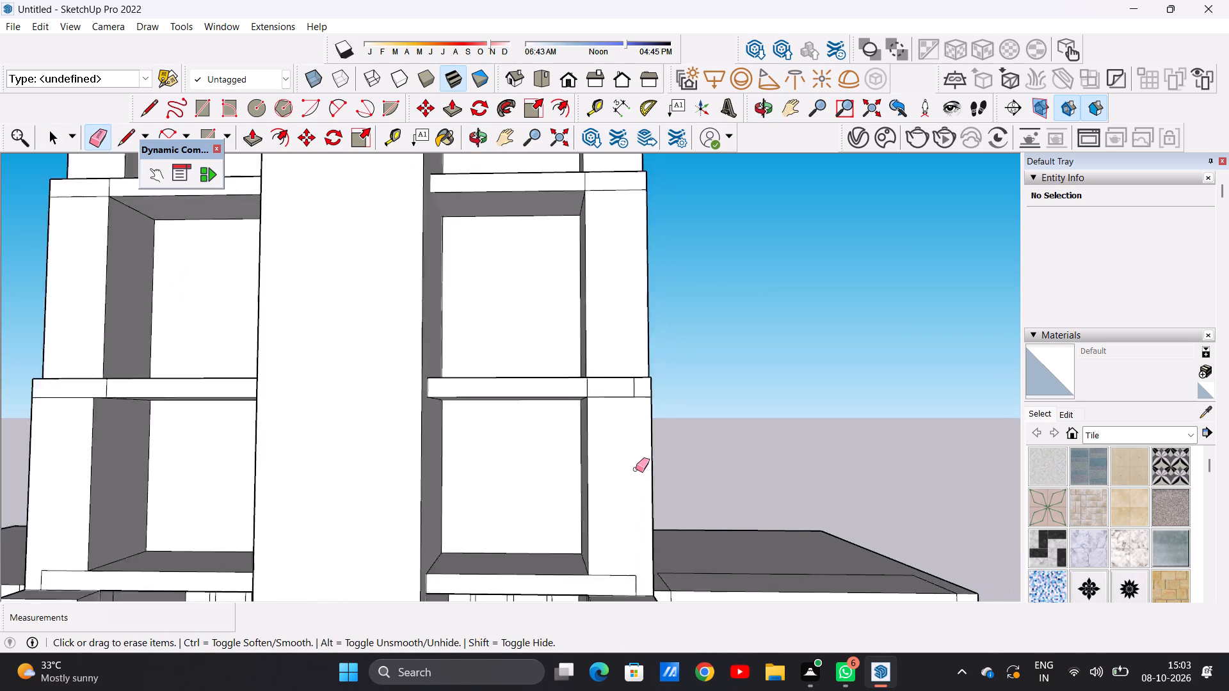
pyautogui.scroll(-5, 636, 469)
pyautogui.scroll(10, 637, 420)
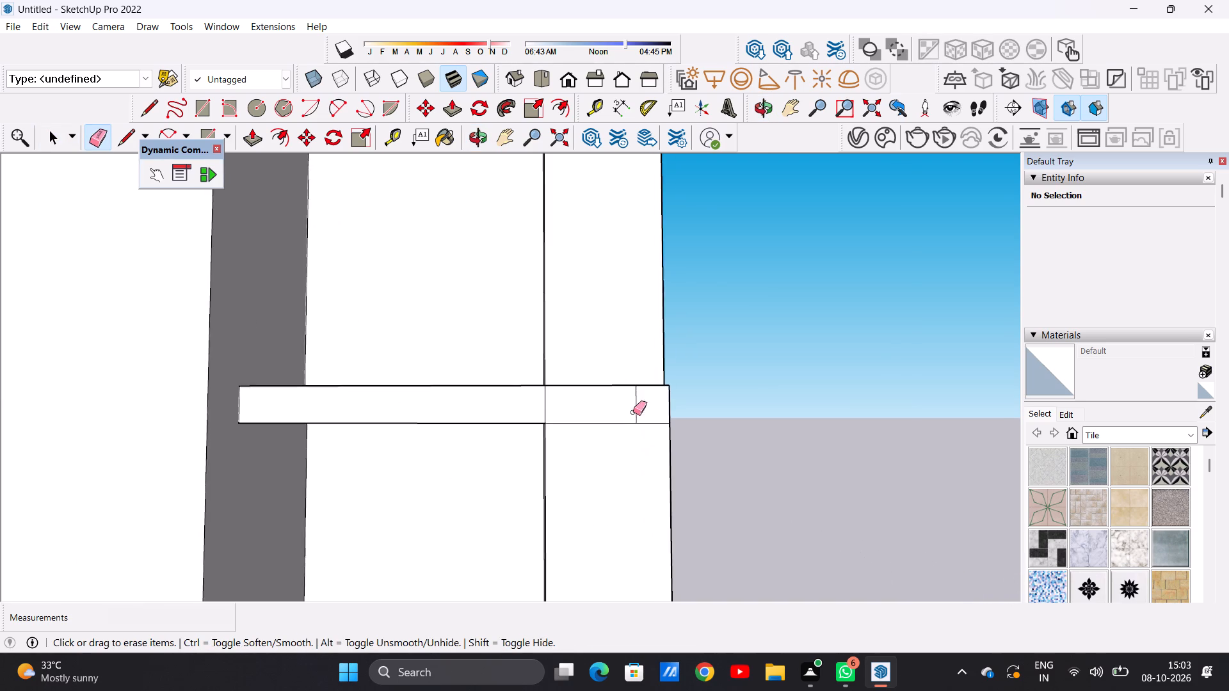
pyautogui.moveTo(629, 403); pyautogui.dragTo(642, 407)
pyautogui.scroll(-15, 622, 483)
# Examine the right end of the lowest slab above the entrance pier, the whole facade and the roof.
pyautogui.scroll(-3, 636, 531)
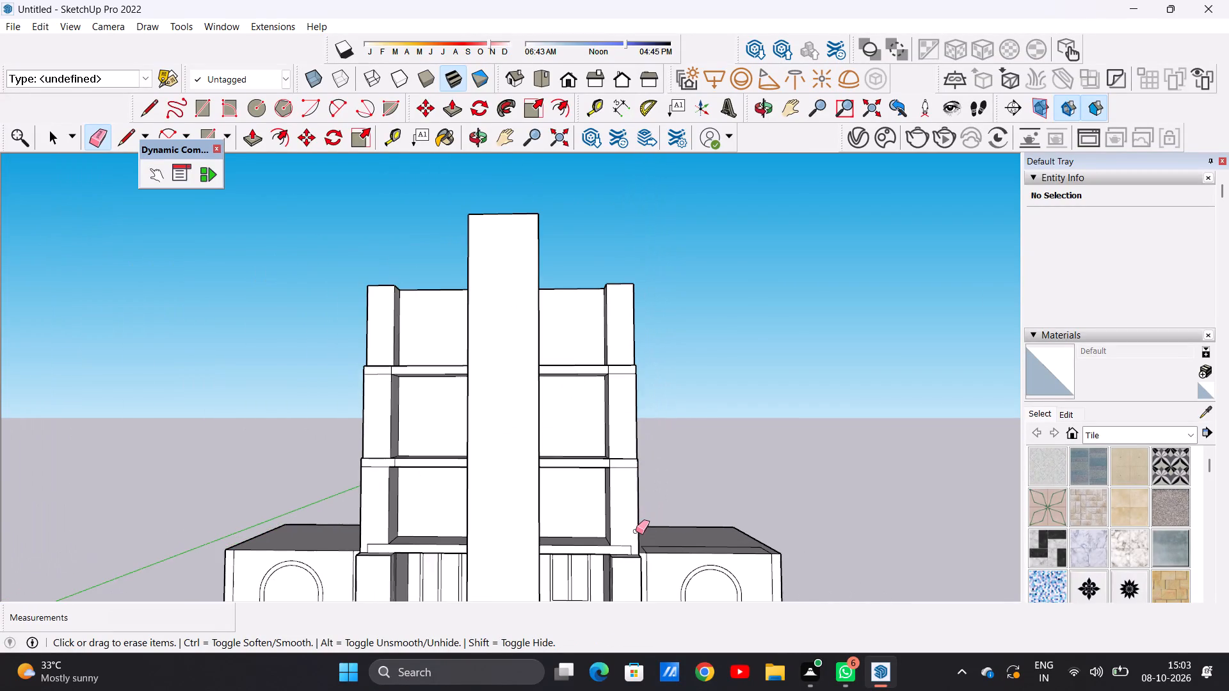
pyautogui.scroll(4, 645, 573)
pyautogui.moveTo(645, 552); pyautogui.dragTo(547, 563, button='middle')
pyautogui.scroll(5, 602, 559)
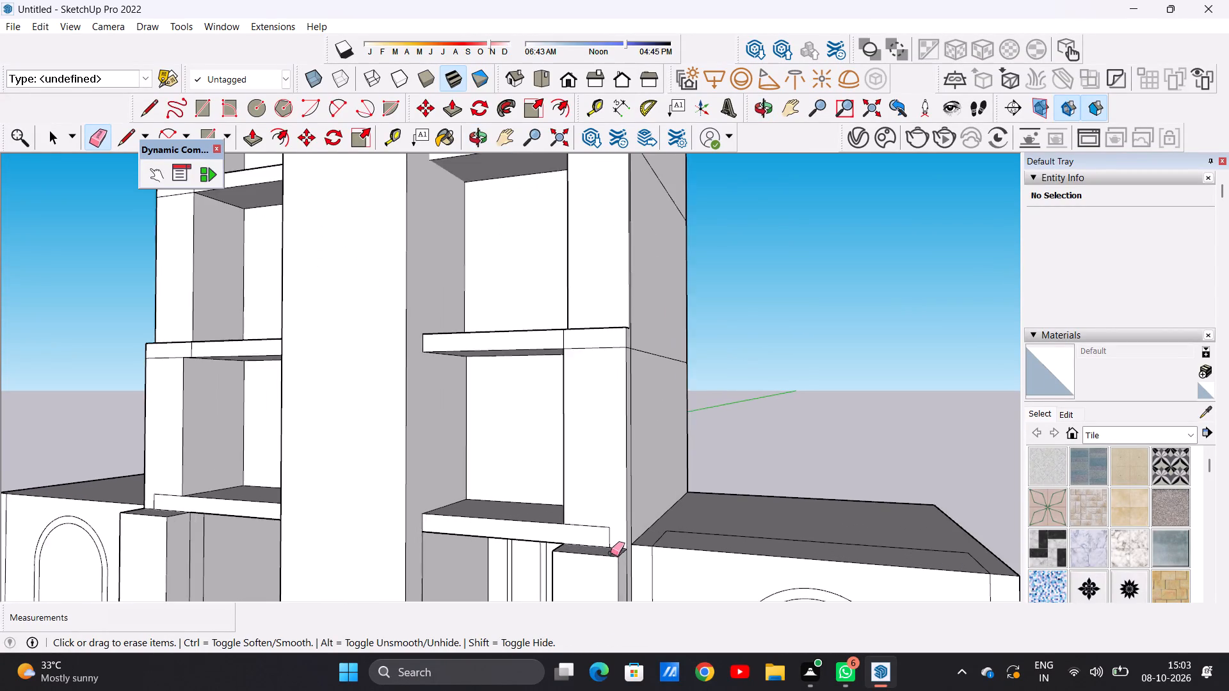
pyautogui.scroll(1, 611, 552)
pyautogui.scroll(-1, 611, 552)
pyautogui.scroll(8, 611, 552)
pyautogui.moveTo(592, 525); pyautogui.dragTo(611, 525, button='middle')
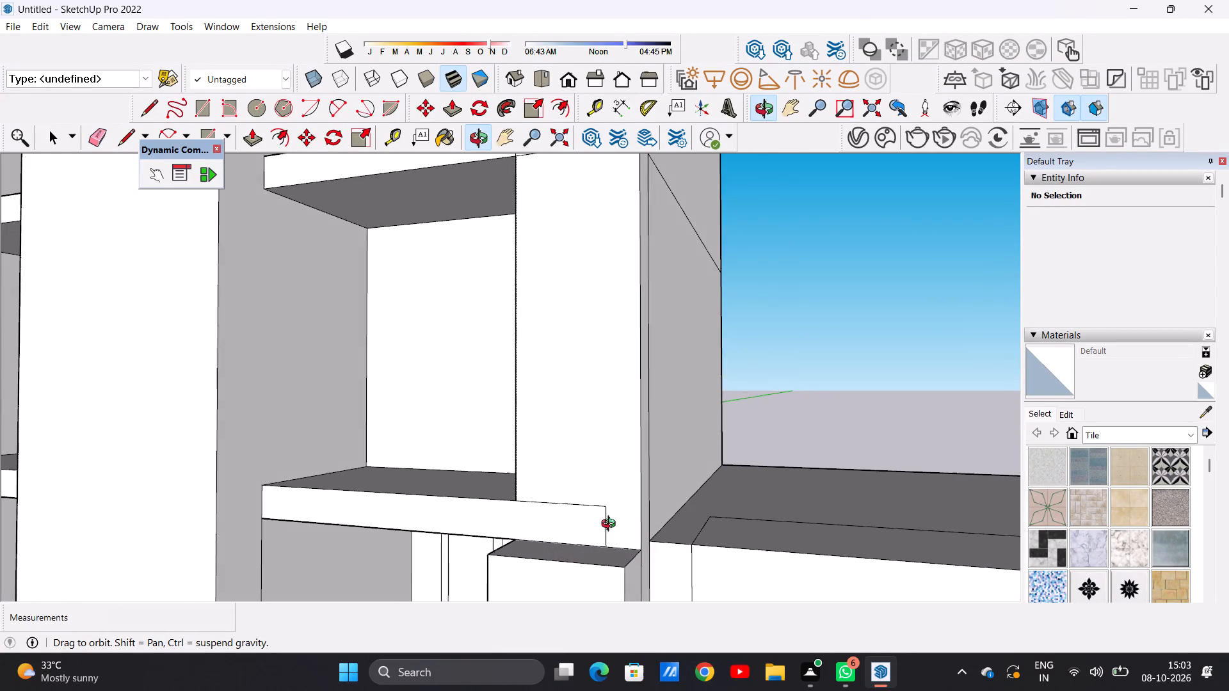
pyautogui.moveTo(611, 525); pyautogui.dragTo(693, 526, button='middle')
pyautogui.scroll(-20, 673, 536)
pyautogui.scroll(-5, 673, 536)
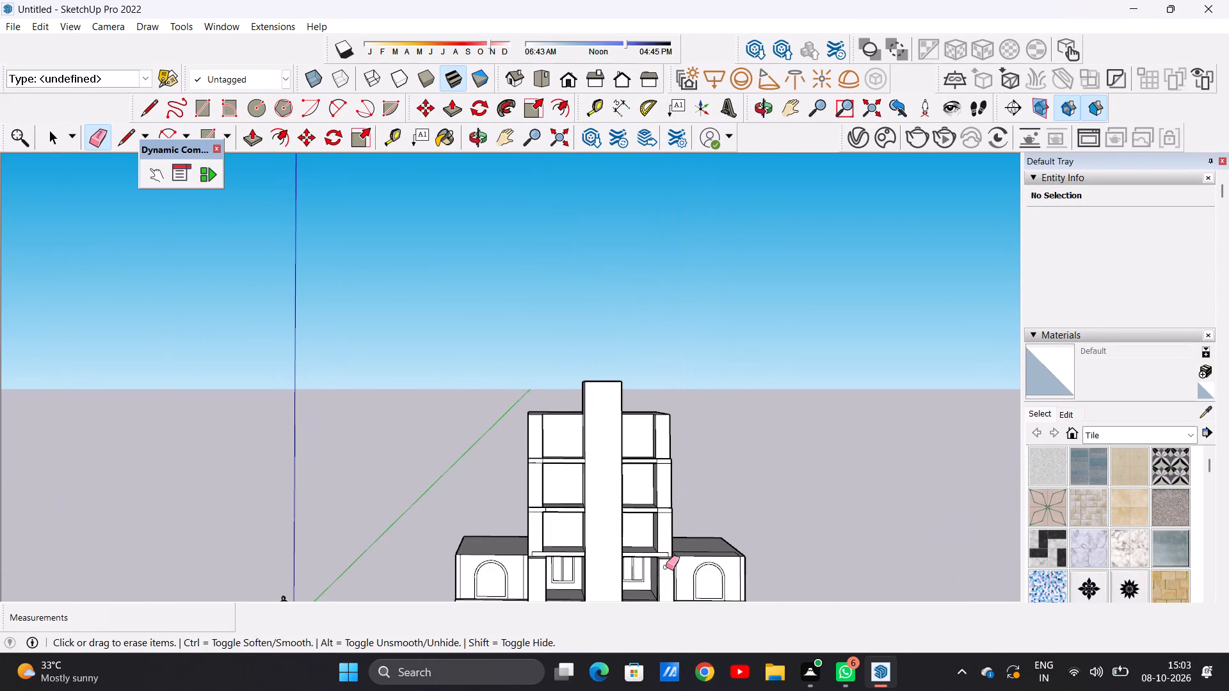
pyautogui.press('space')
pyautogui.scroll(-6, 629, 429)
pyautogui.moveTo(638, 424); pyautogui.dragTo(623, 603, button='middle')
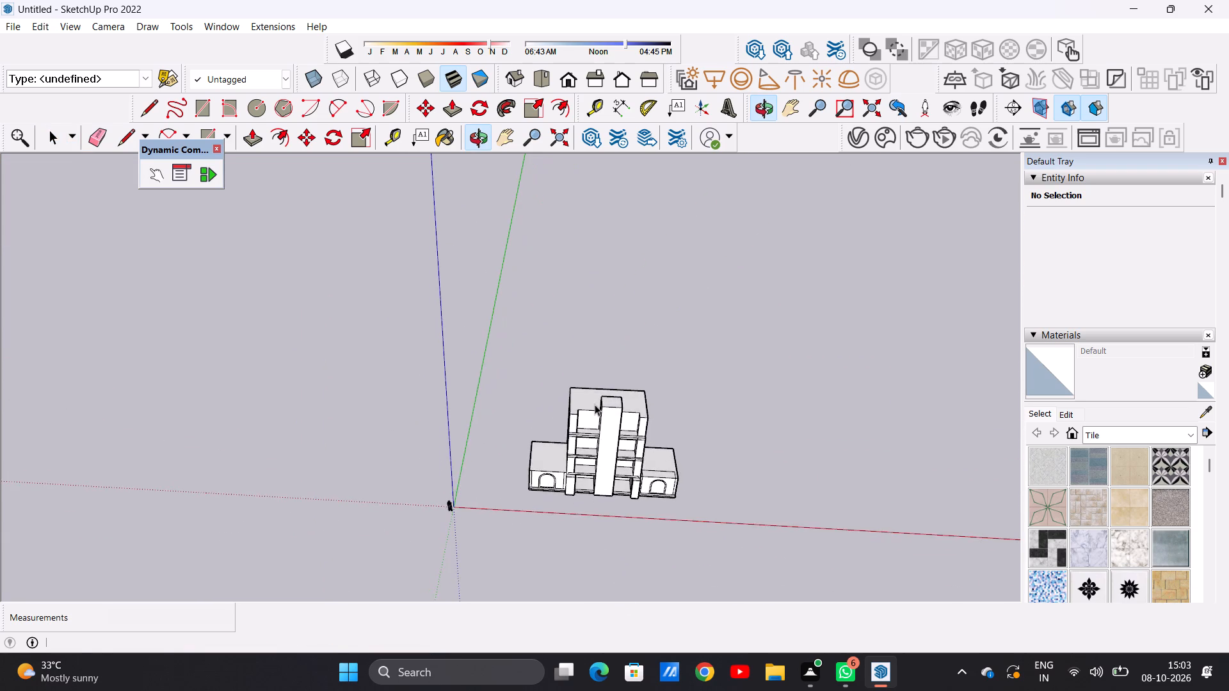
pyautogui.scroll(19, 595, 404)
pyautogui.scroll(-4, 600, 404)
pyautogui.moveTo(670, 376); pyautogui.dragTo(542, 393, button='middle')
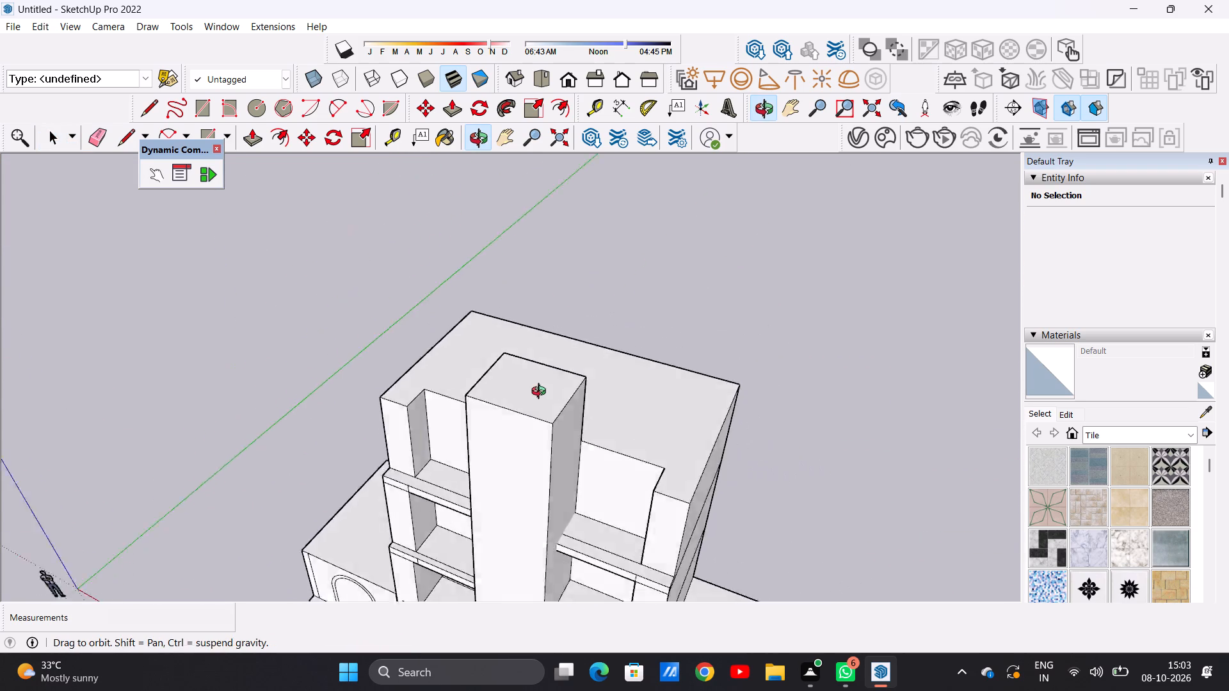
pyautogui.moveTo(542, 393); pyautogui.dragTo(514, 435, button='middle')
pyautogui.scroll(4, 639, 442)
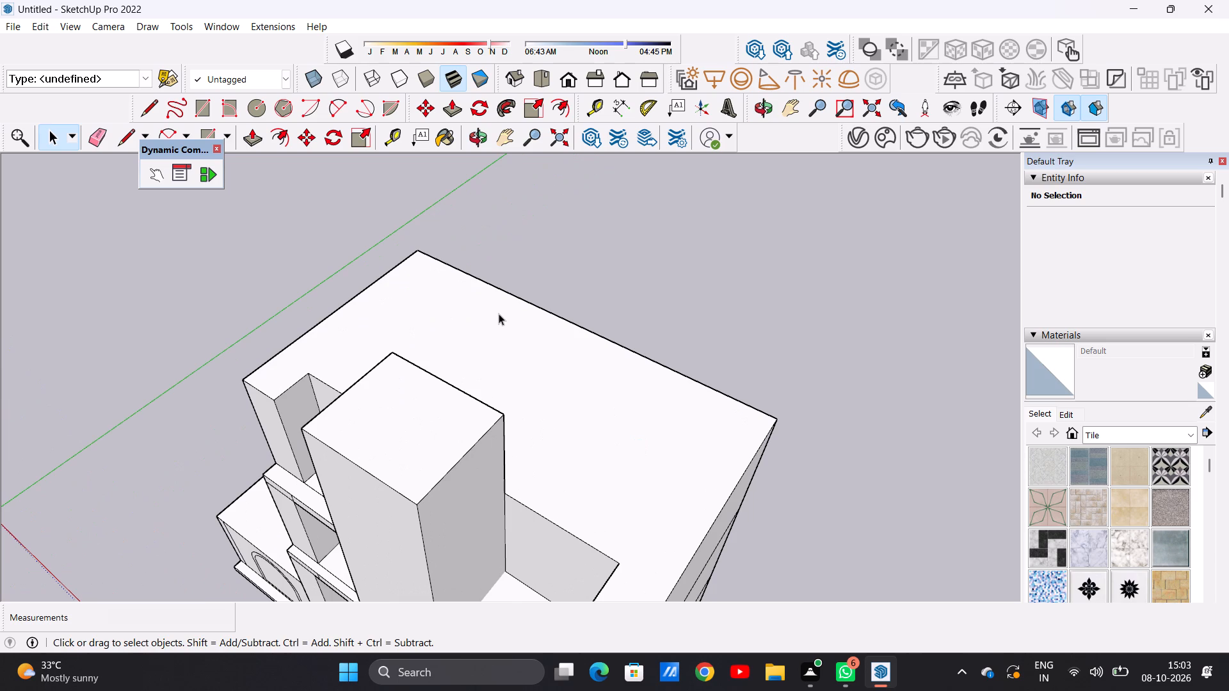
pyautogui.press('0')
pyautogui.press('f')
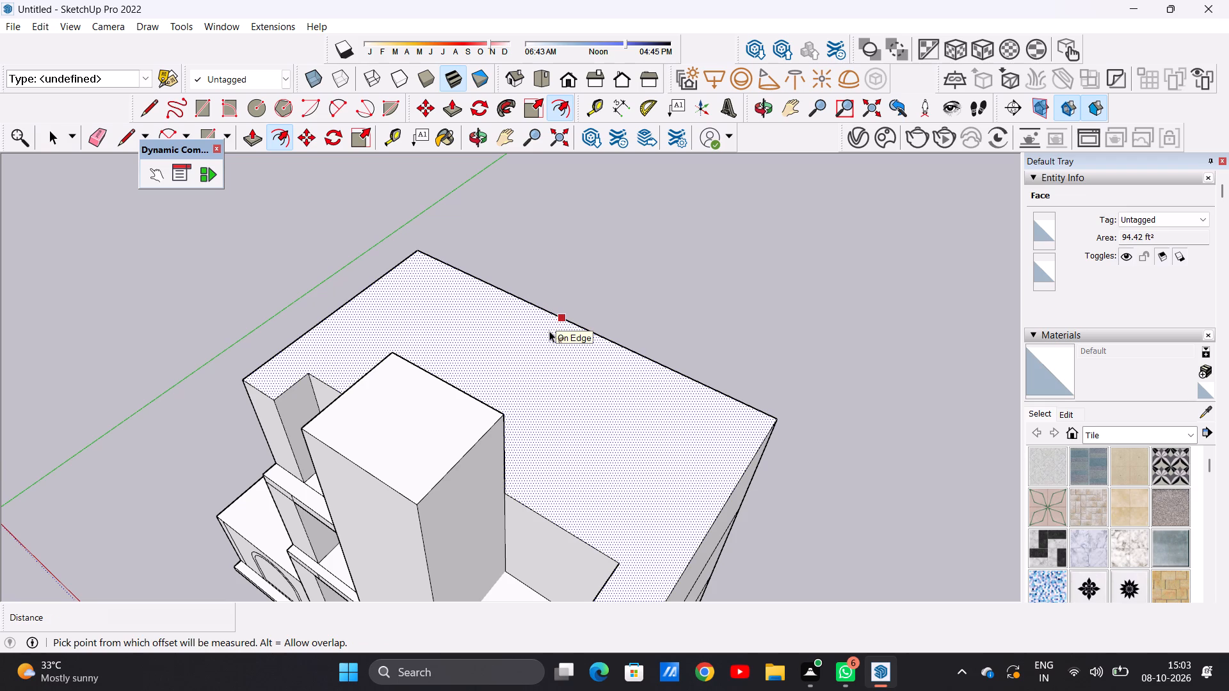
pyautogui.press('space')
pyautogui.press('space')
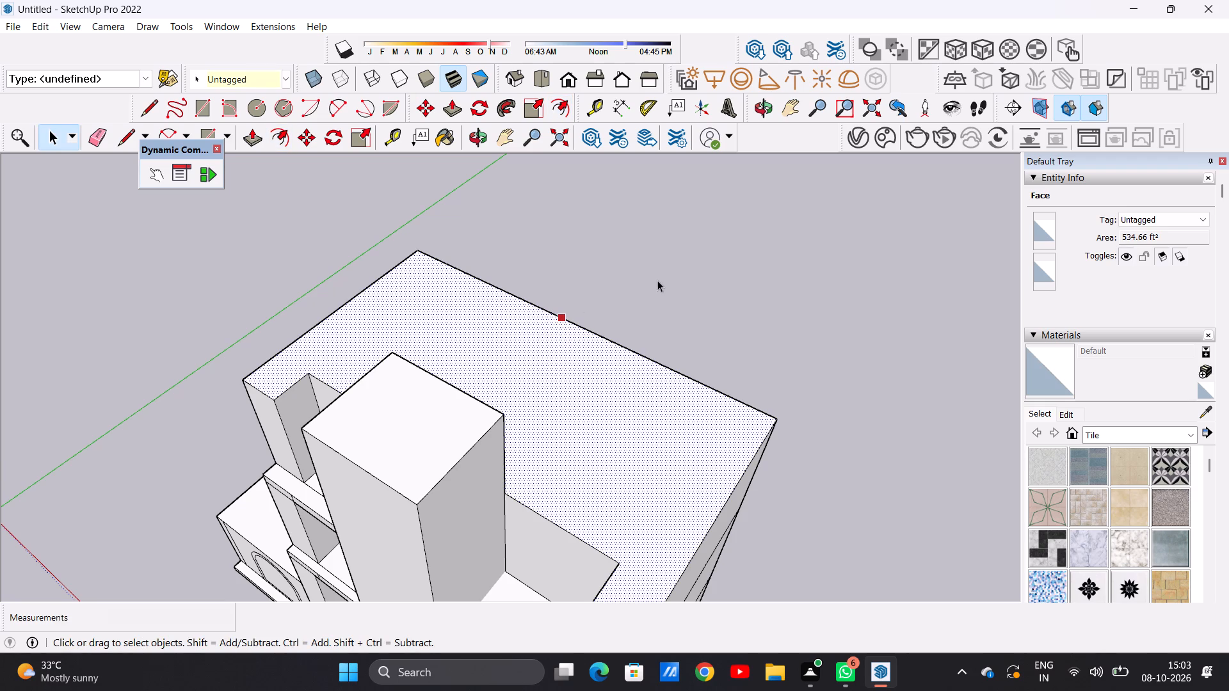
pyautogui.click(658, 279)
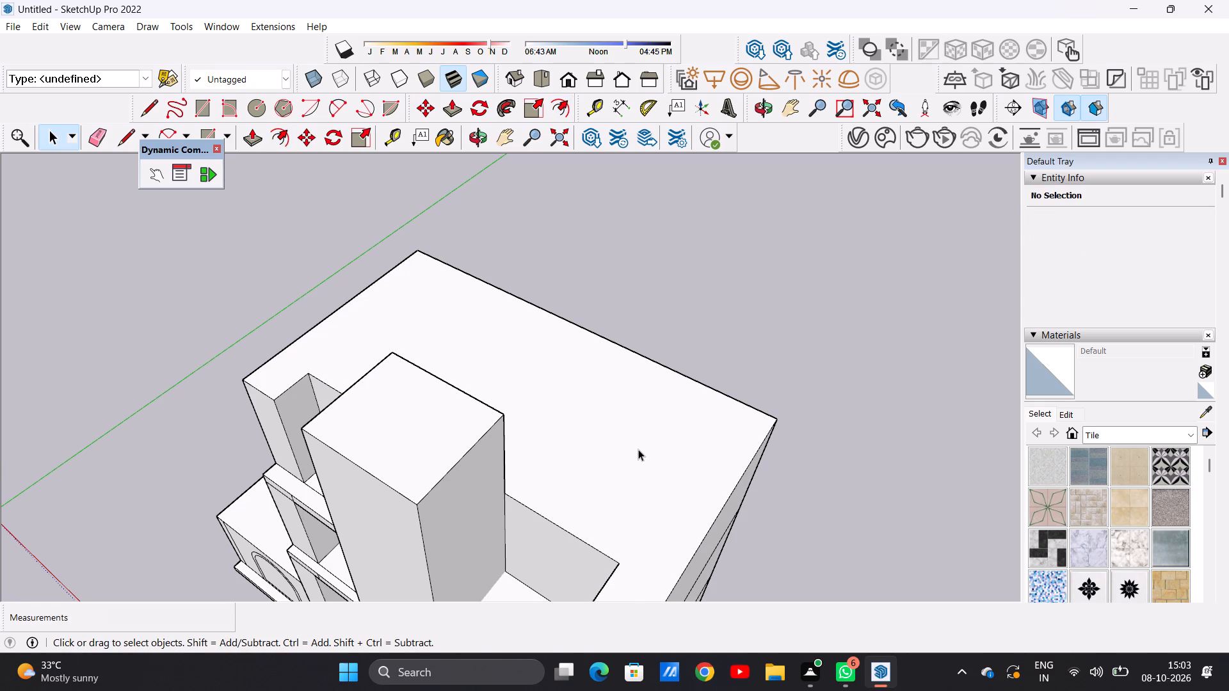
# Push/Pull the top storey's roof face up 1' to form a roof slab.
pyautogui.press('p')
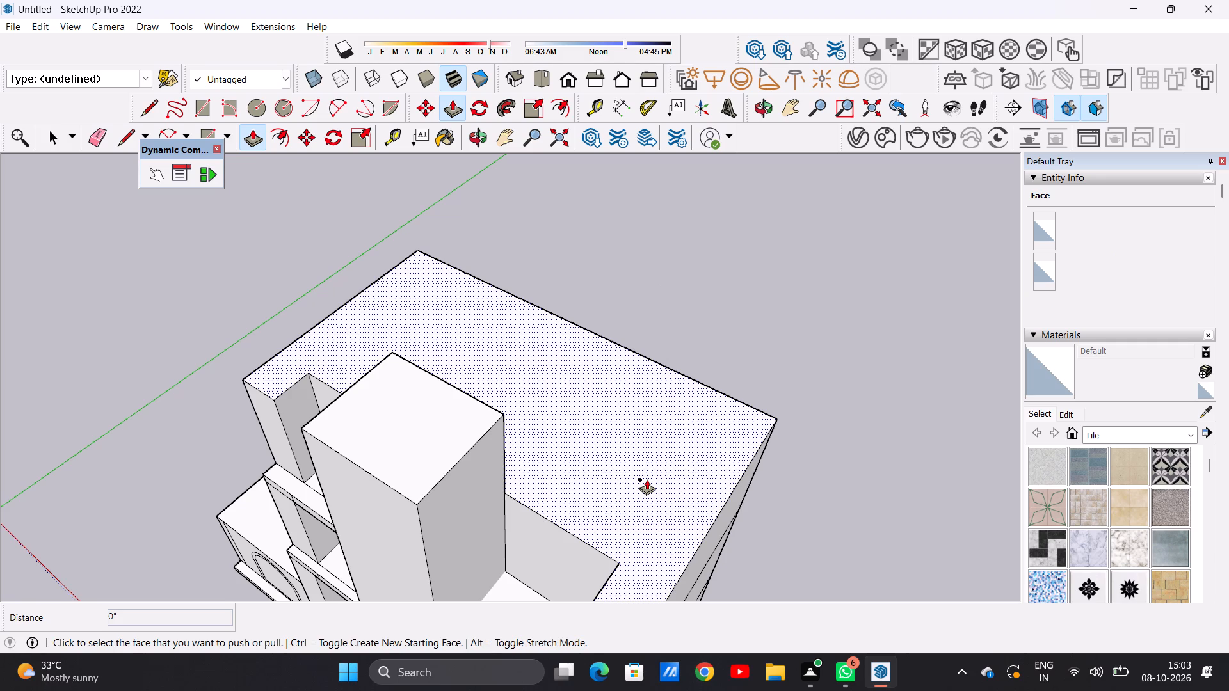
pyautogui.click(647, 479)
pyautogui.write("1'")
pyautogui.press('Return')
pyautogui.press('space')
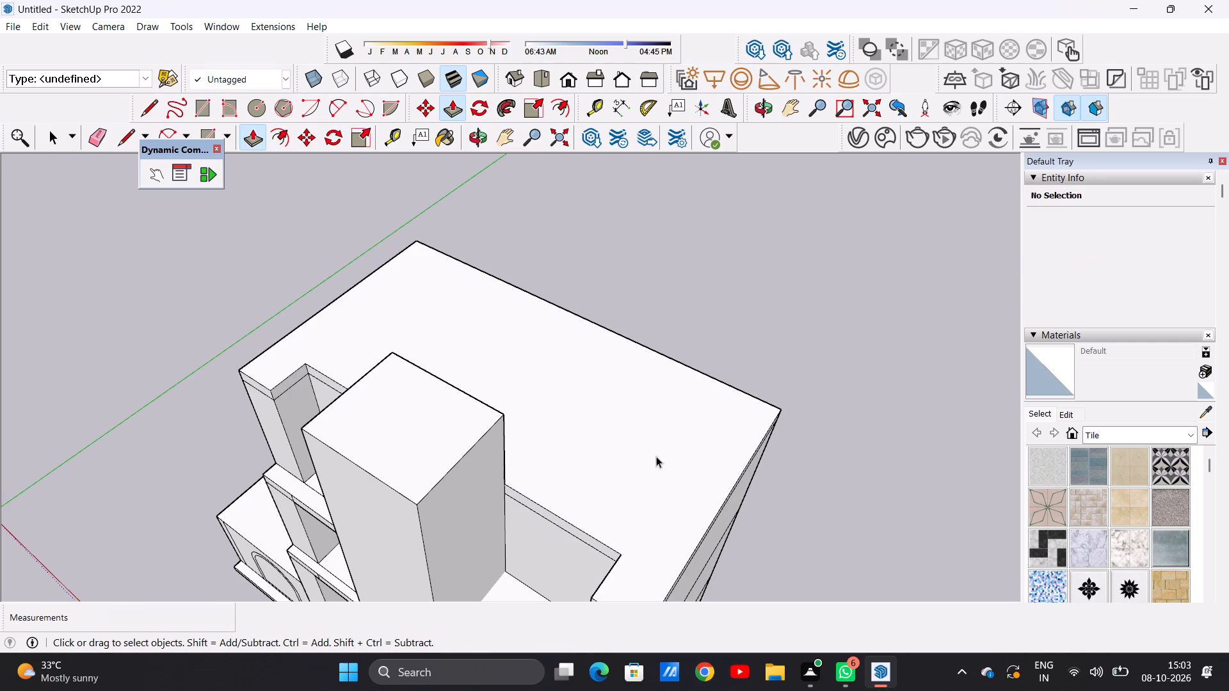
# Push/Pull the roof slab's recessed front face left of the tower about 3' 2 3/4" forward, to the front of the pier.
pyautogui.scroll(-9, 663, 452)
pyautogui.moveTo(591, 511); pyautogui.dragTo(810, 410, button='middle')
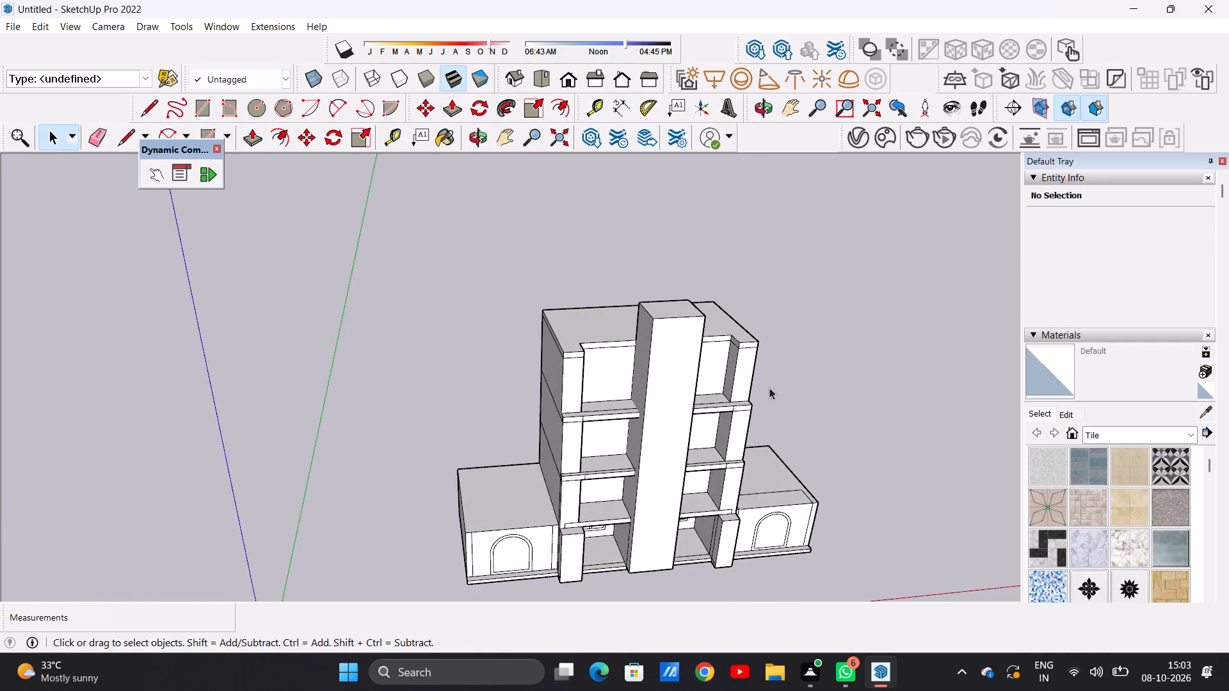
pyautogui.scroll(6, 633, 384)
pyautogui.moveTo(562, 354); pyautogui.dragTo(498, 314, button='middle')
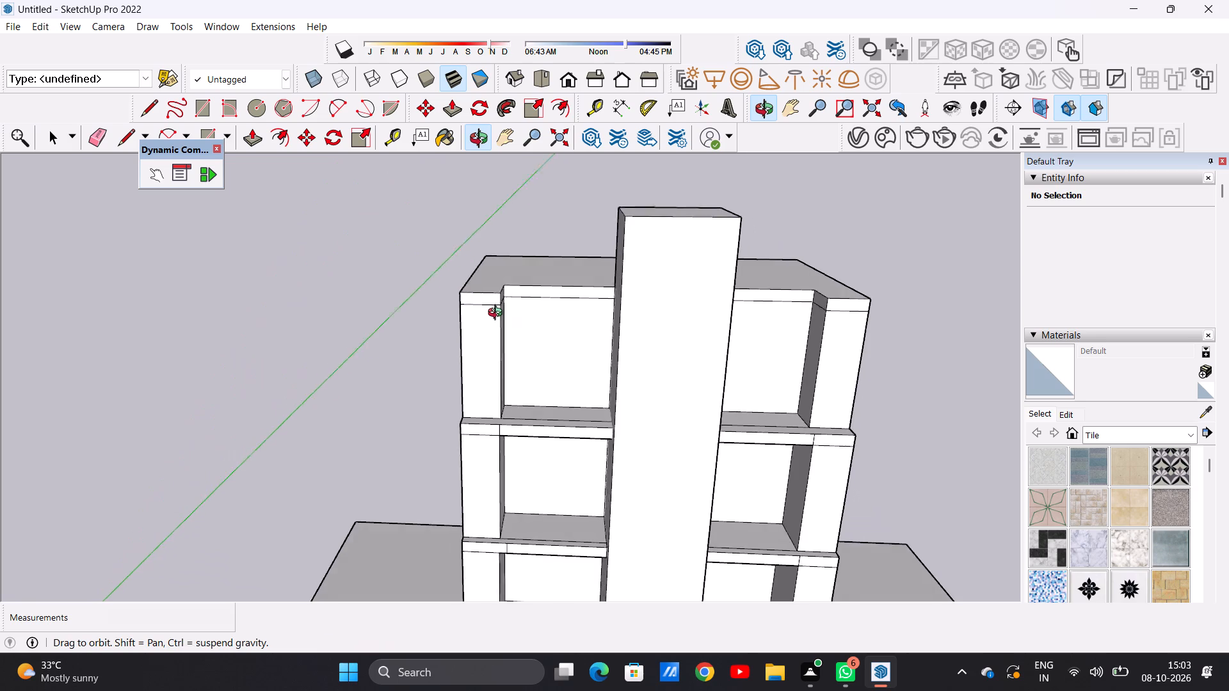
pyautogui.moveTo(498, 314); pyautogui.dragTo(618, 445, button='middle')
pyautogui.scroll(2, 615, 374)
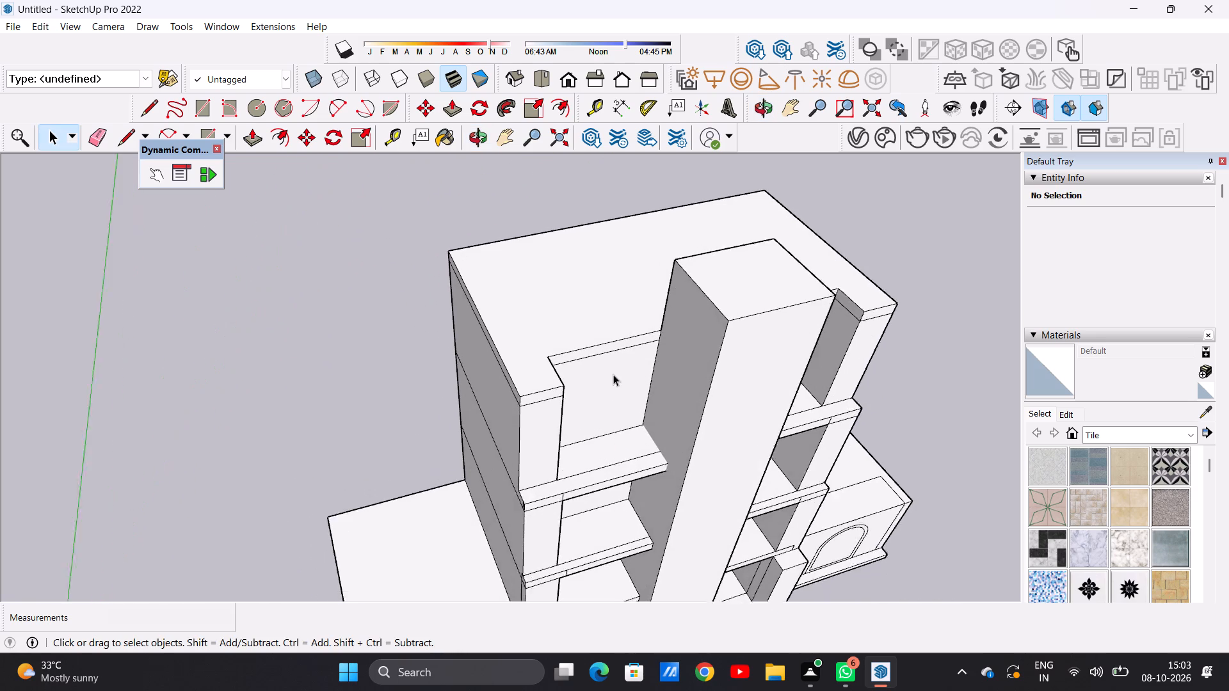
pyautogui.scroll(6, 613, 374)
pyautogui.press('p')
pyautogui.scroll(4, 574, 344)
pyautogui.click(568, 342)
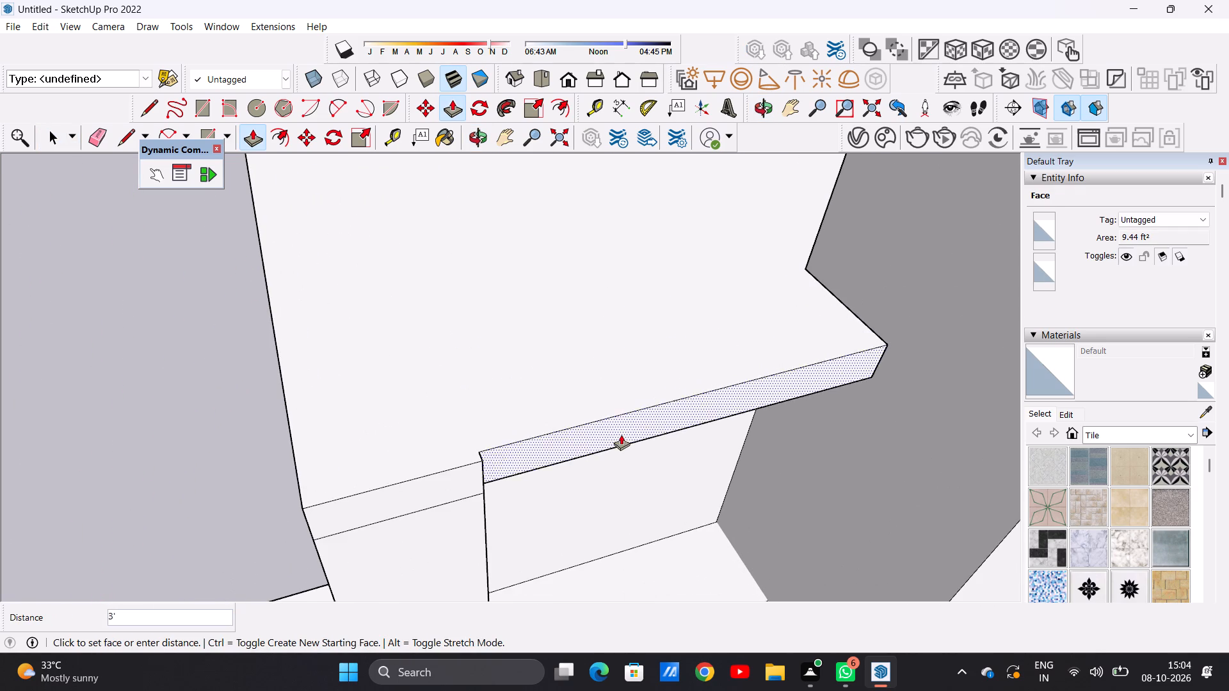
pyautogui.scroll(-9, 621, 434)
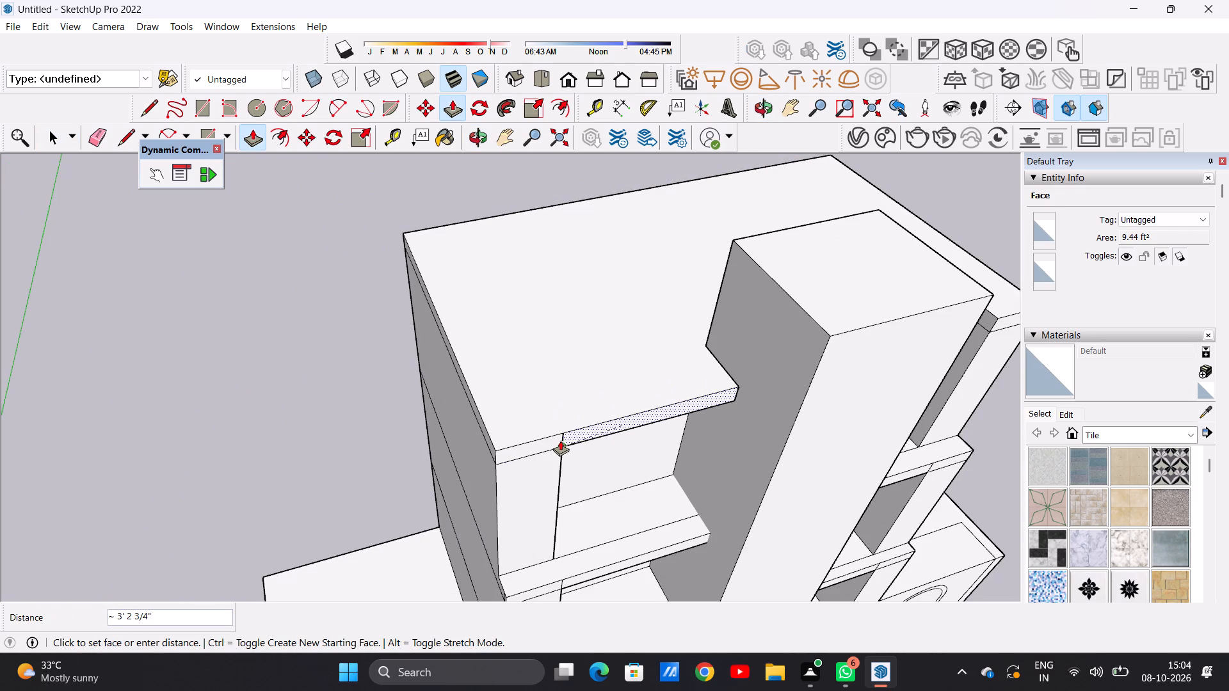
pyautogui.click(559, 429)
# Push/Pull the roof slab's recessed front face right of the tower about 3' 2 3/4" forward, to the front of the pier.
pyautogui.scroll(-9, 430, 539)
pyautogui.moveTo(588, 495); pyautogui.dragTo(389, 356, button='middle')
pyautogui.scroll(6, 474, 386)
pyautogui.scroll(-1, 504, 397)
pyautogui.scroll(9, 504, 397)
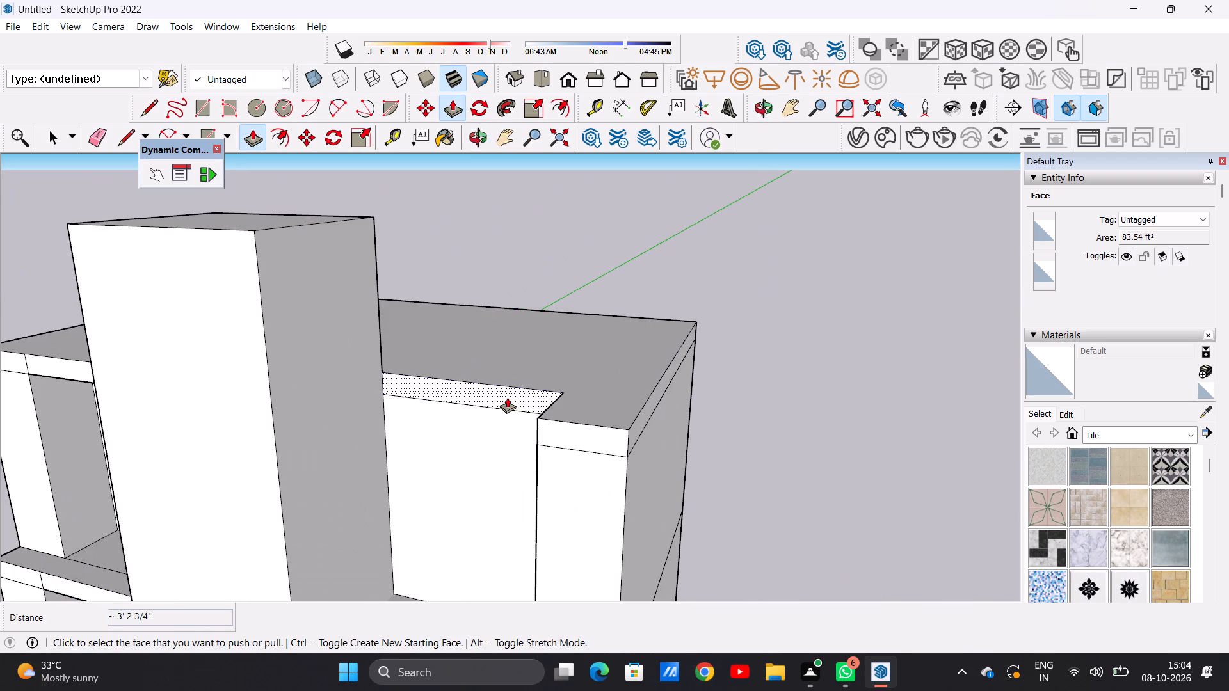
pyautogui.click(520, 396)
pyautogui.click(545, 420)
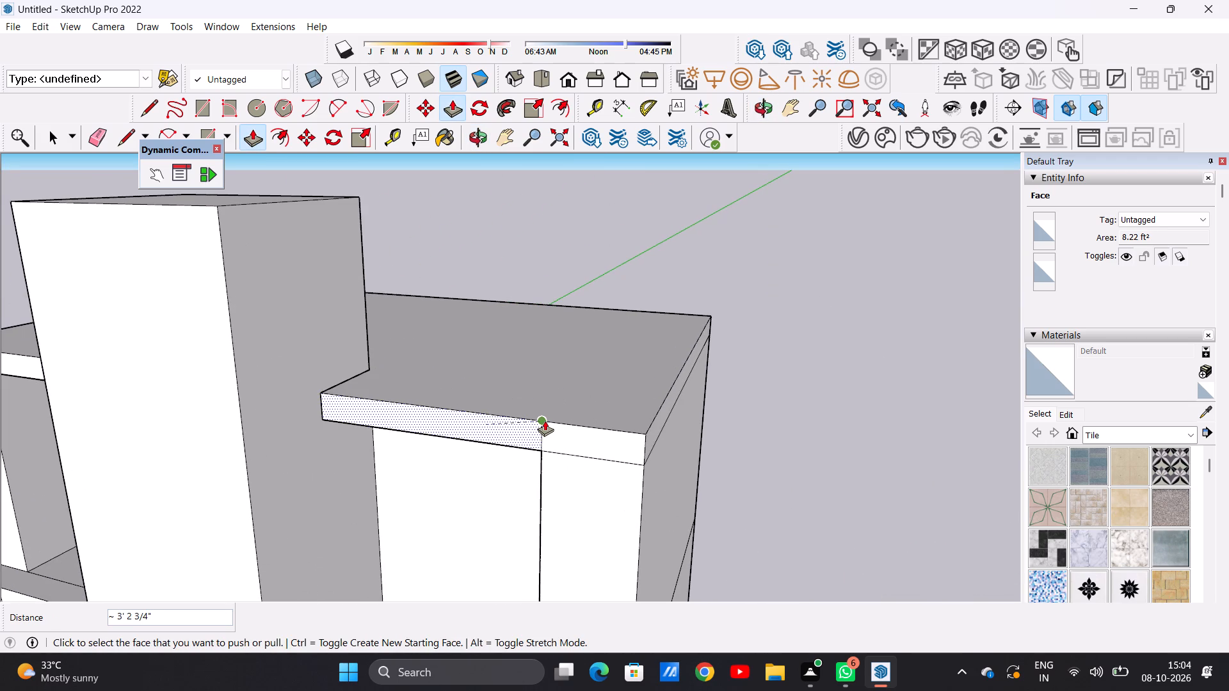
pyautogui.press('space')
# Examine the front facade, the roof slab and the side wings from the front and from above.
pyautogui.scroll(-15, 640, 514)
pyautogui.moveTo(548, 445); pyautogui.dragTo(593, 353, button='middle')
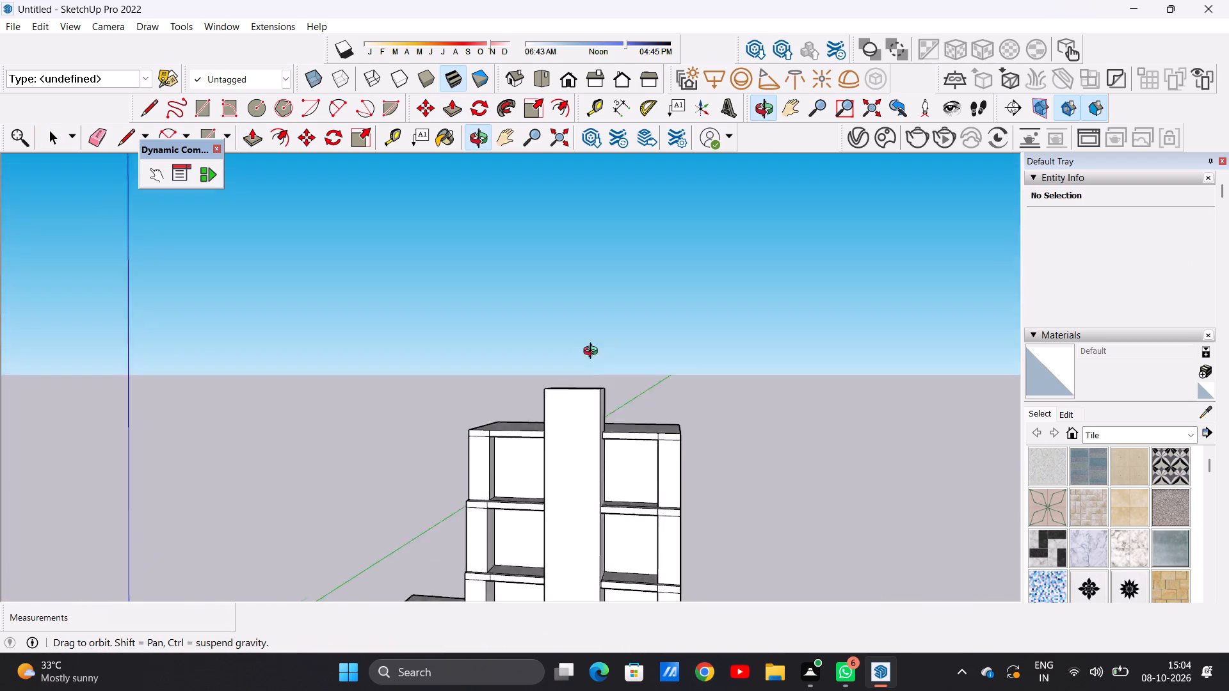
pyautogui.moveTo(593, 353); pyautogui.dragTo(737, 521, button='middle')
pyautogui.moveTo(618, 418); pyautogui.dragTo(563, 450, button='middle')
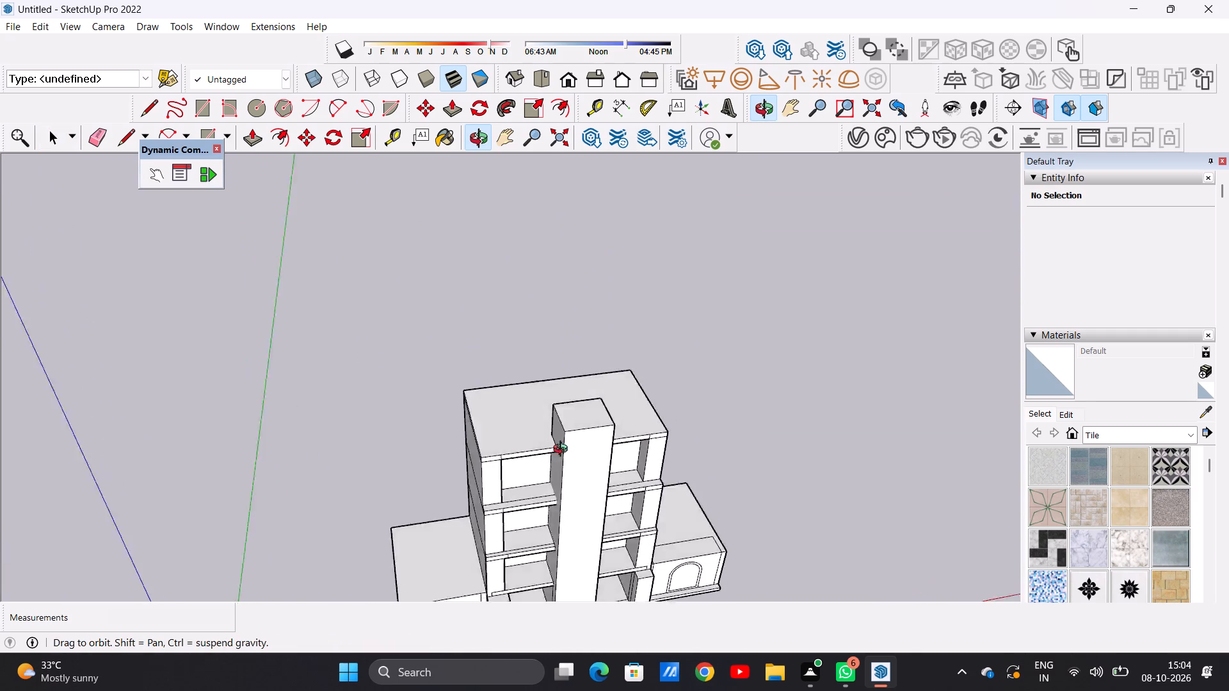
pyautogui.moveTo(563, 450); pyautogui.dragTo(496, 553, button='middle')
pyautogui.scroll(4, 570, 483)
pyautogui.scroll(-1, 571, 479)
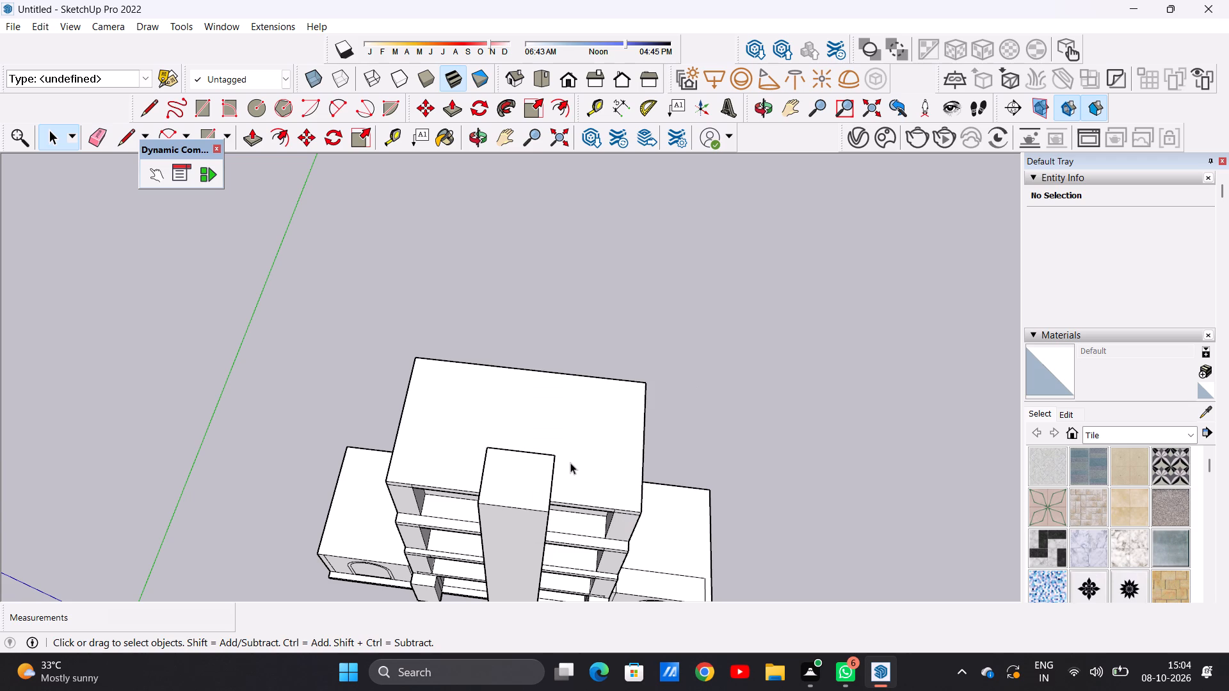
pyautogui.scroll(-6, 607, 437)
pyautogui.scroll(5, 620, 488)
pyautogui.scroll(-1, 620, 489)
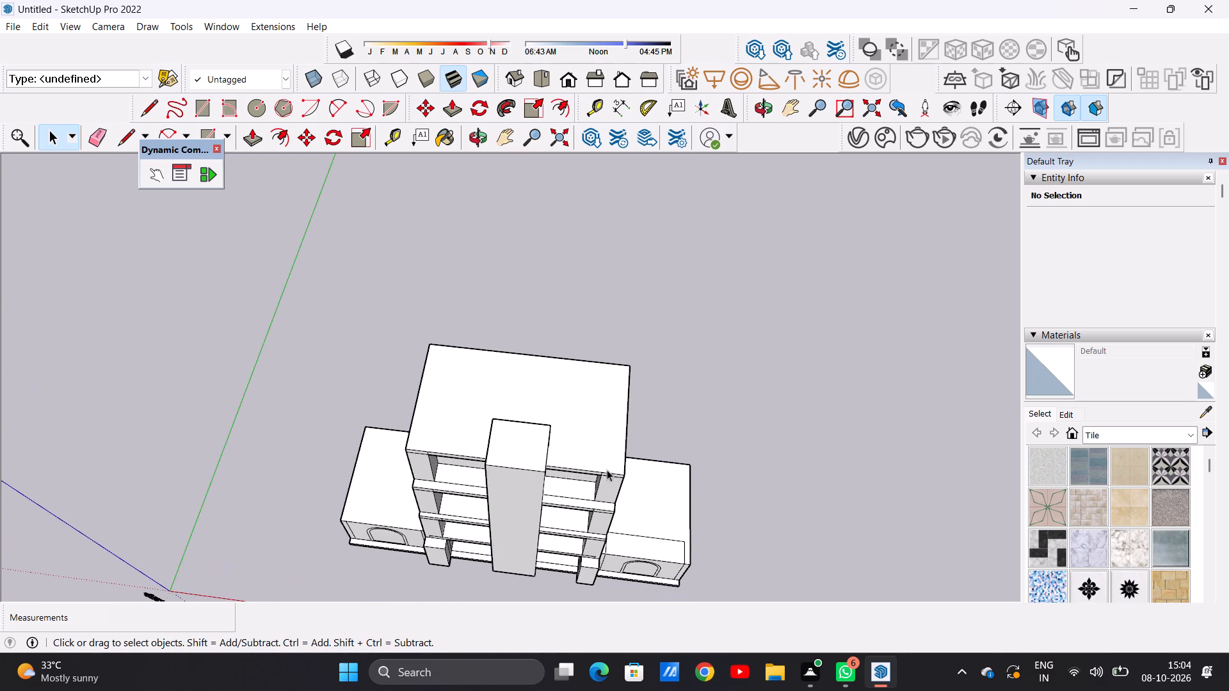
pyautogui.moveTo(591, 465); pyautogui.dragTo(616, 452, button='middle')
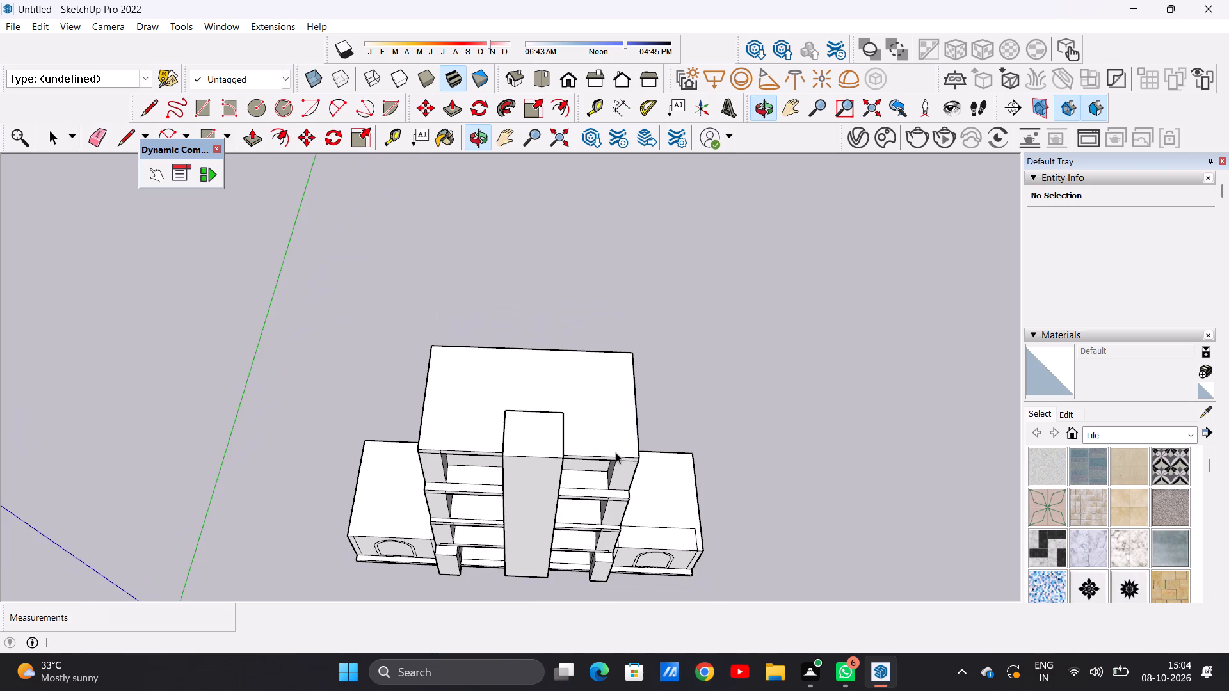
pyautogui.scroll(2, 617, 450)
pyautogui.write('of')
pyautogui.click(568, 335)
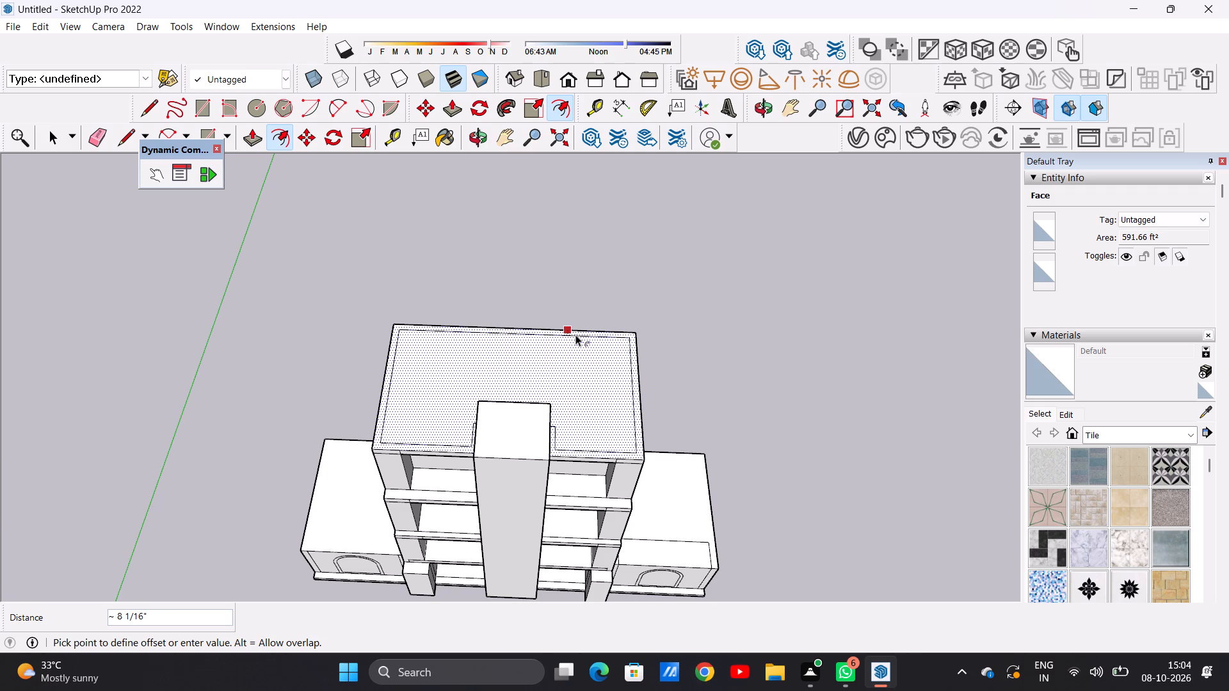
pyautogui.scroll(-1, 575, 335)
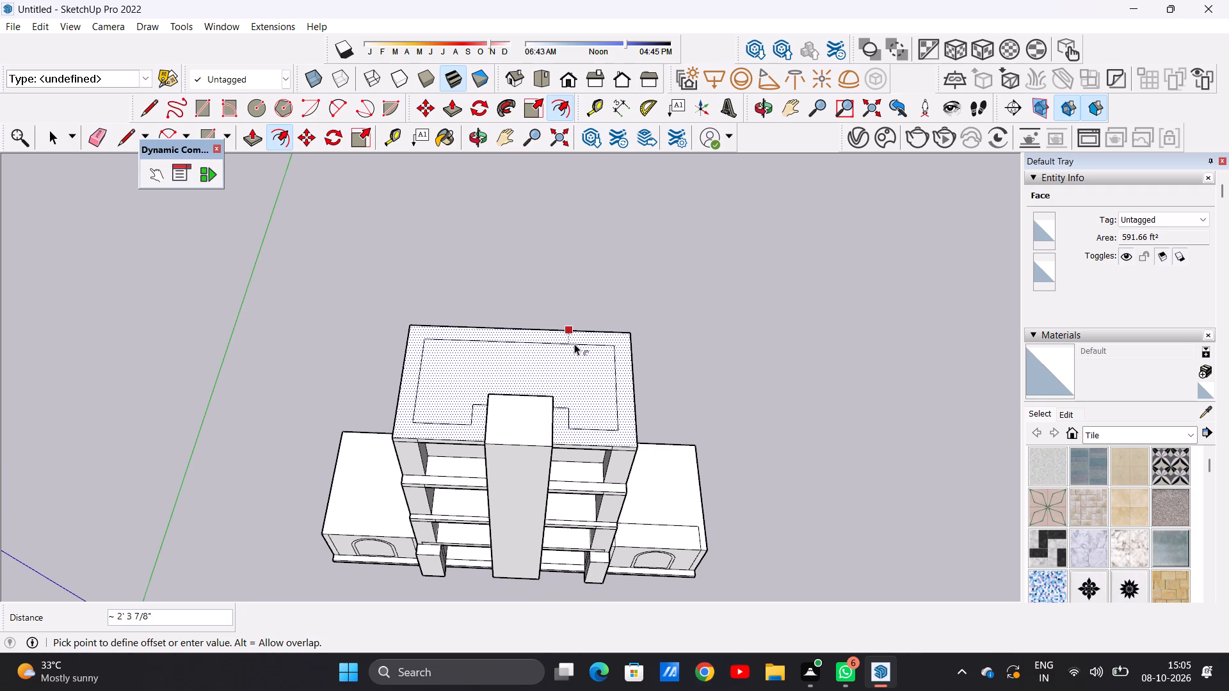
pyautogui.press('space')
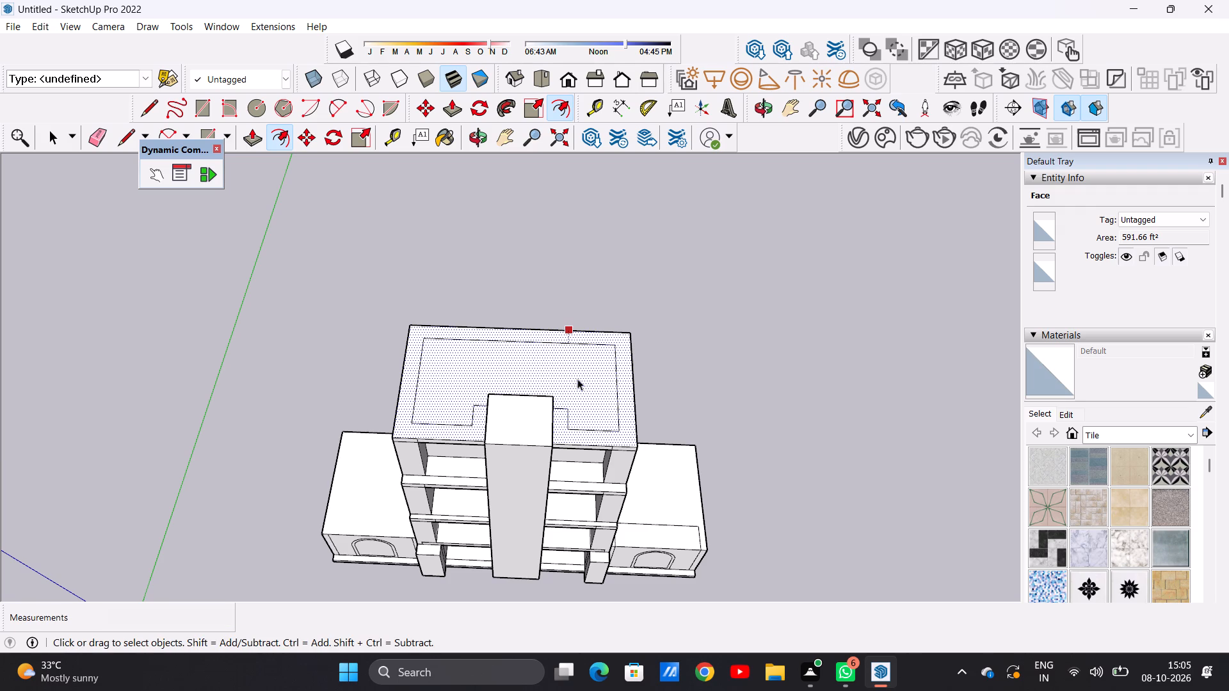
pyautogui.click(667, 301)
# Examine the facade from below and above, and the tower's junction with the roof from the side.
pyautogui.moveTo(581, 491); pyautogui.dragTo(582, 282, button='middle')
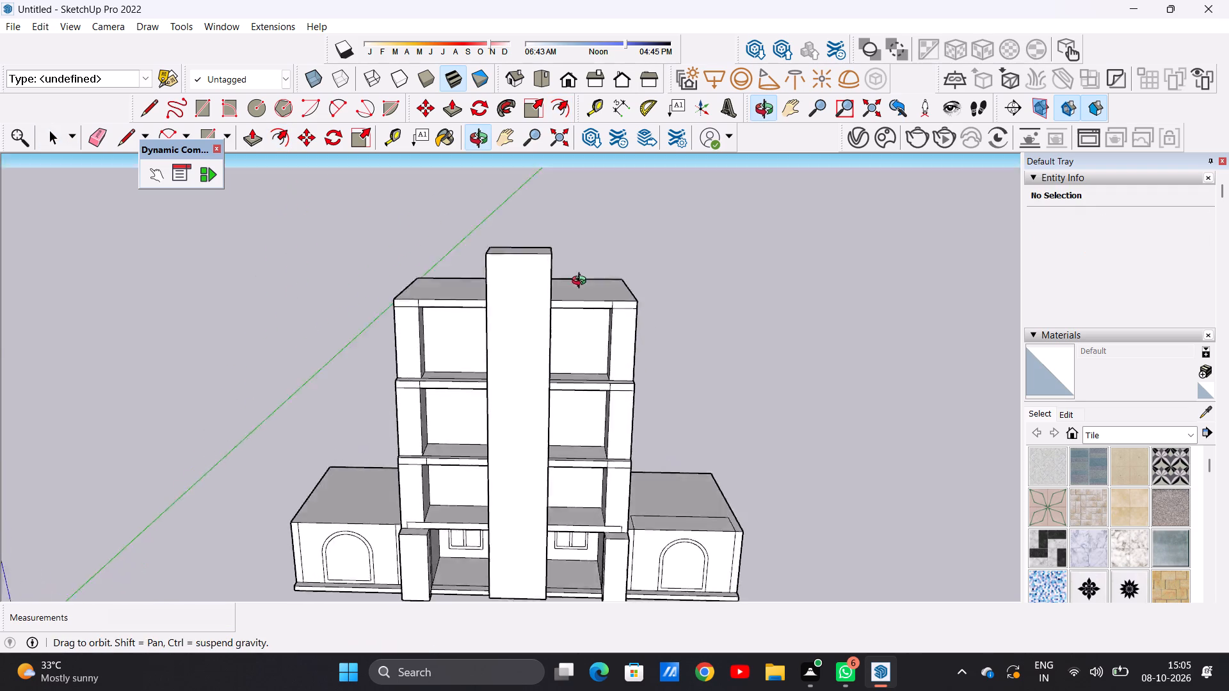
pyautogui.moveTo(582, 282); pyautogui.dragTo(591, 225, button='middle')
pyautogui.moveTo(594, 424); pyautogui.dragTo(561, 237, button='middle')
pyautogui.moveTo(600, 431); pyautogui.dragTo(600, 358, button='middle')
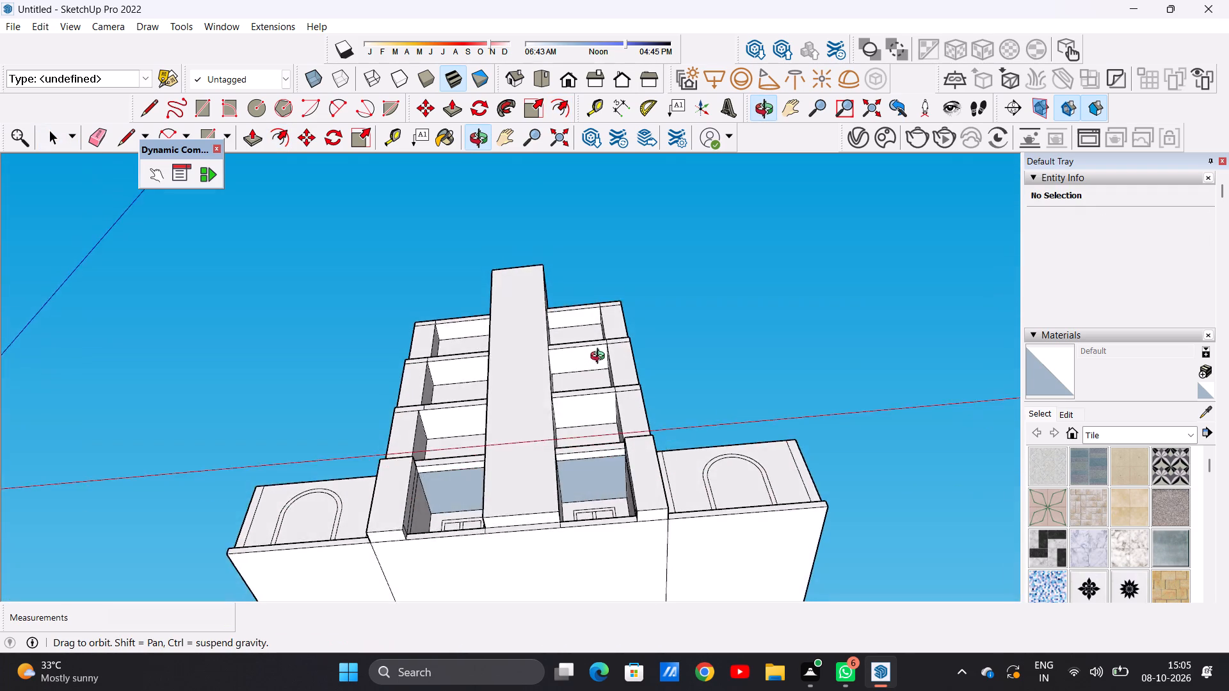
pyautogui.moveTo(600, 358); pyautogui.dragTo(610, 574, button='middle')
pyautogui.scroll(-8, 533, 547)
pyautogui.scroll(4, 583, 424)
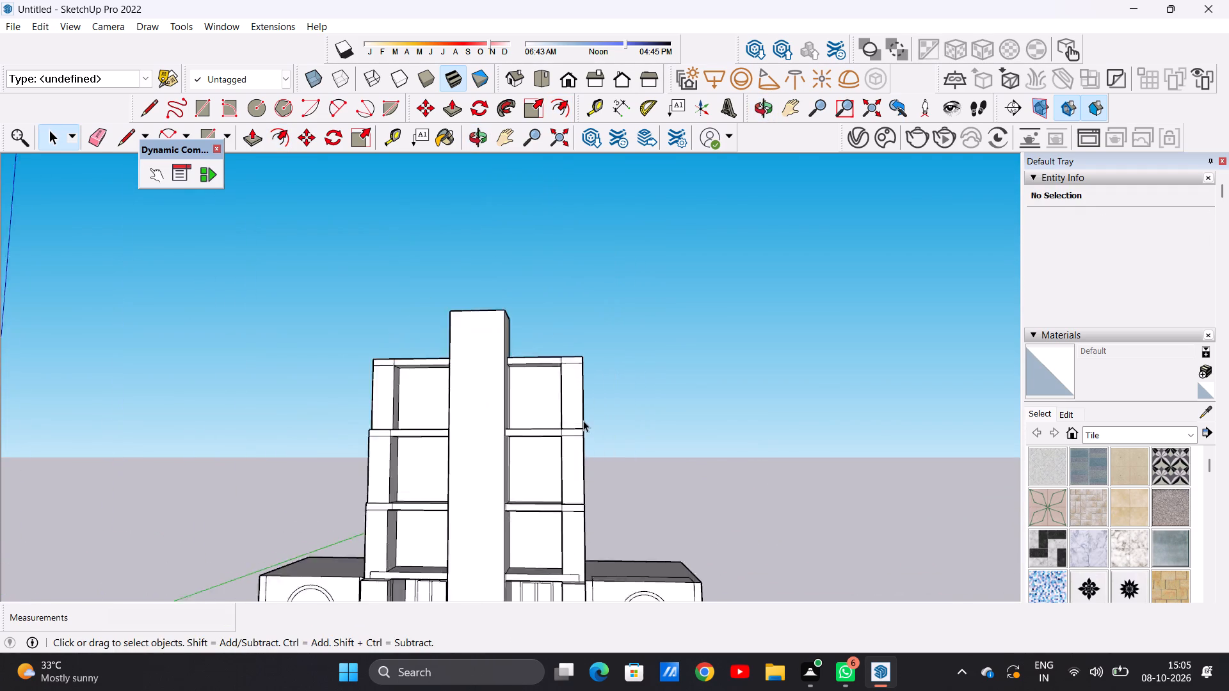
pyautogui.scroll(6, 583, 420)
pyautogui.moveTo(532, 356); pyautogui.dragTo(562, 599, button='middle')
pyautogui.moveTo(540, 326); pyautogui.dragTo(527, 326, button='middle')
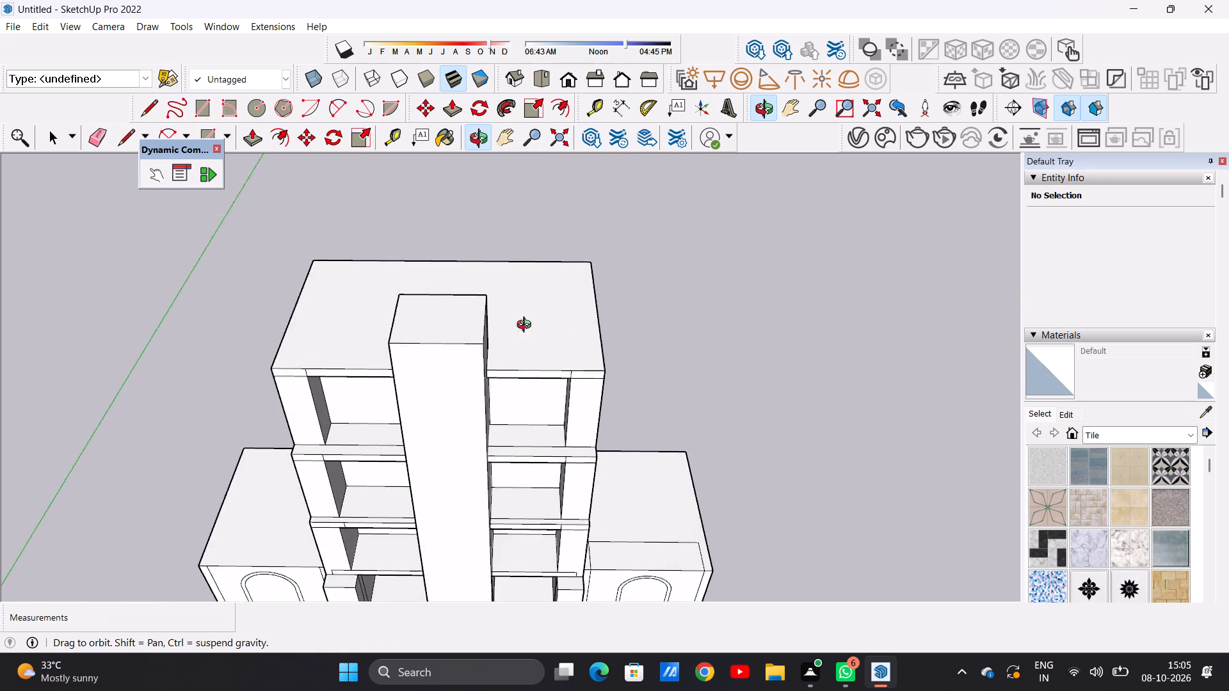
pyautogui.moveTo(527, 326); pyautogui.dragTo(161, 392, button='middle')
pyautogui.scroll(2, 435, 349)
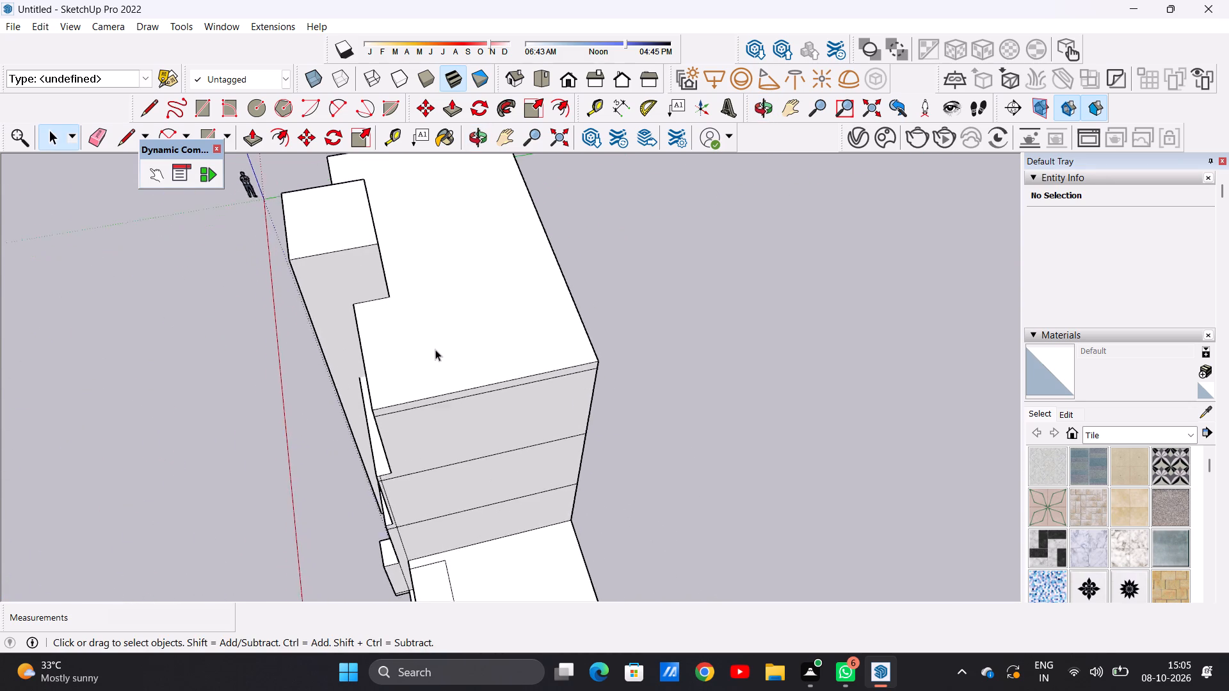
pyautogui.scroll(3, 435, 349)
pyautogui.scroll(-8, 437, 349)
pyautogui.scroll(1, 439, 350)
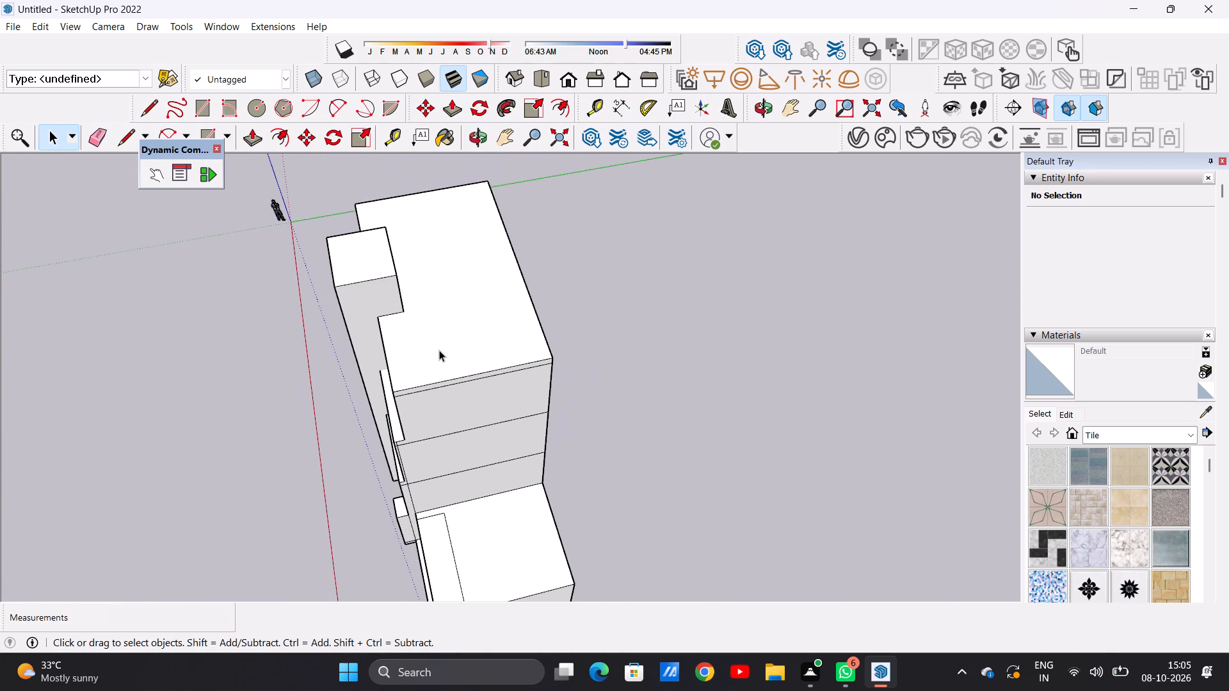
# Push/Pull the tower's rear face above the roof about 3' 2 3/4" forward, to the roof slab's front edge.
pyautogui.press('p')
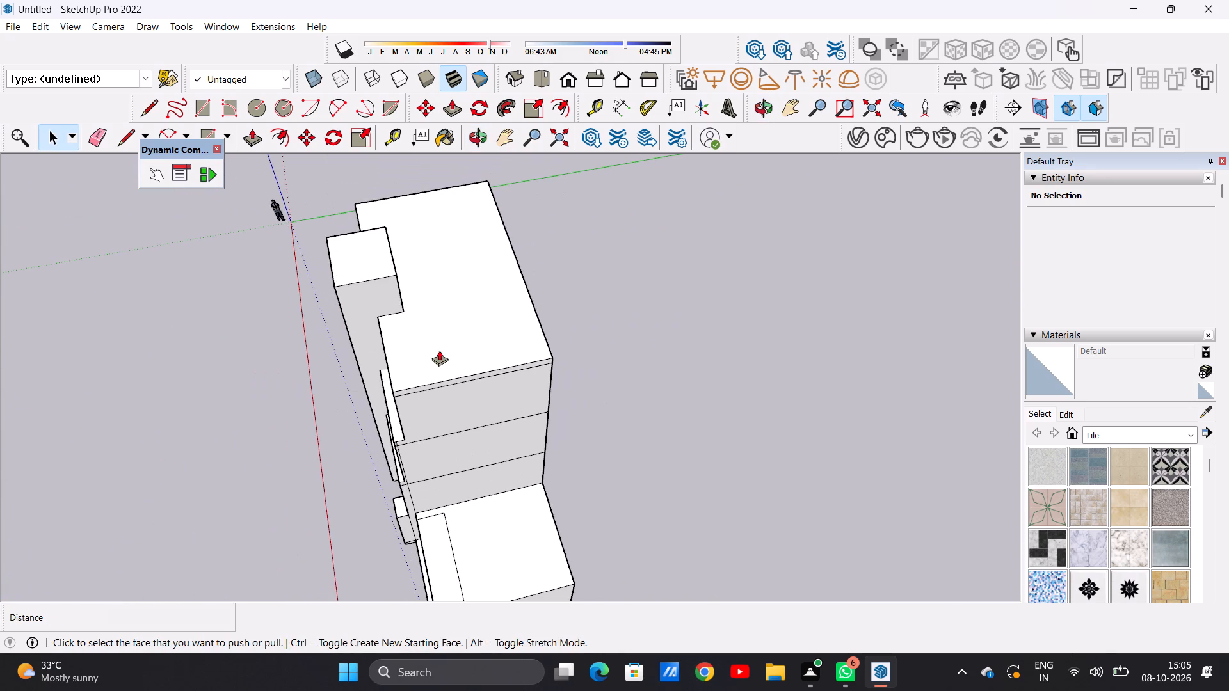
pyautogui.moveTo(427, 251); pyautogui.dragTo(353, 248, button='middle')
pyautogui.scroll(8, 387, 251)
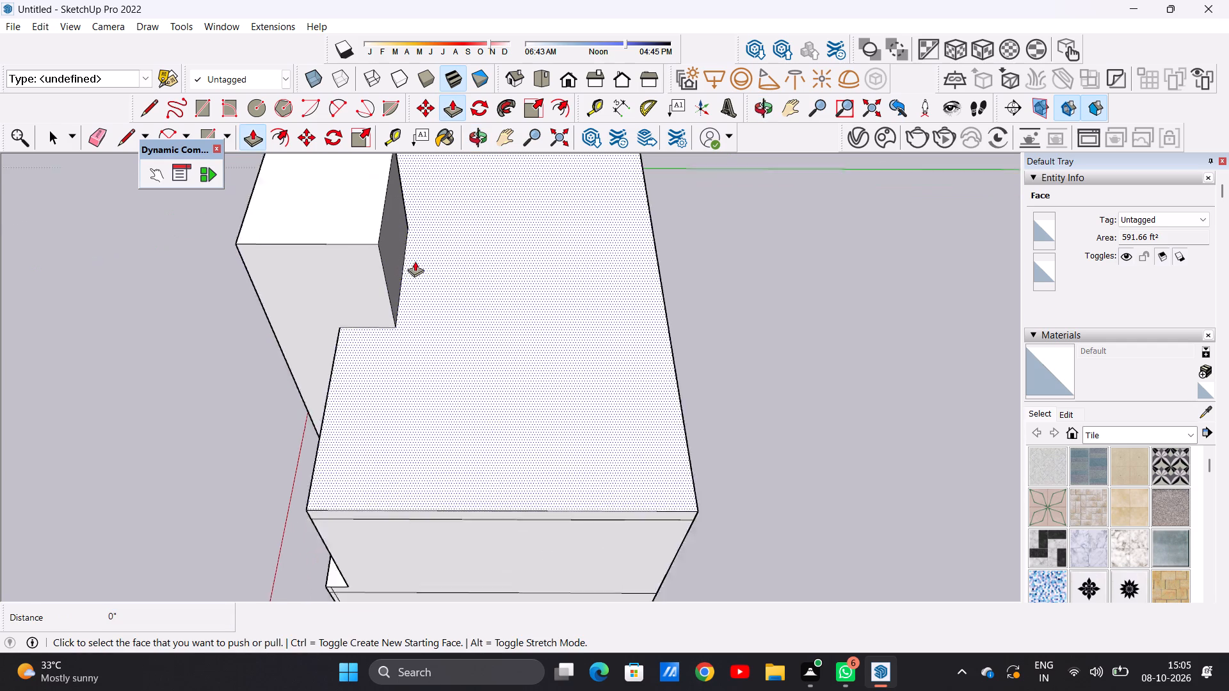
pyautogui.scroll(3, 415, 261)
pyautogui.click(389, 256)
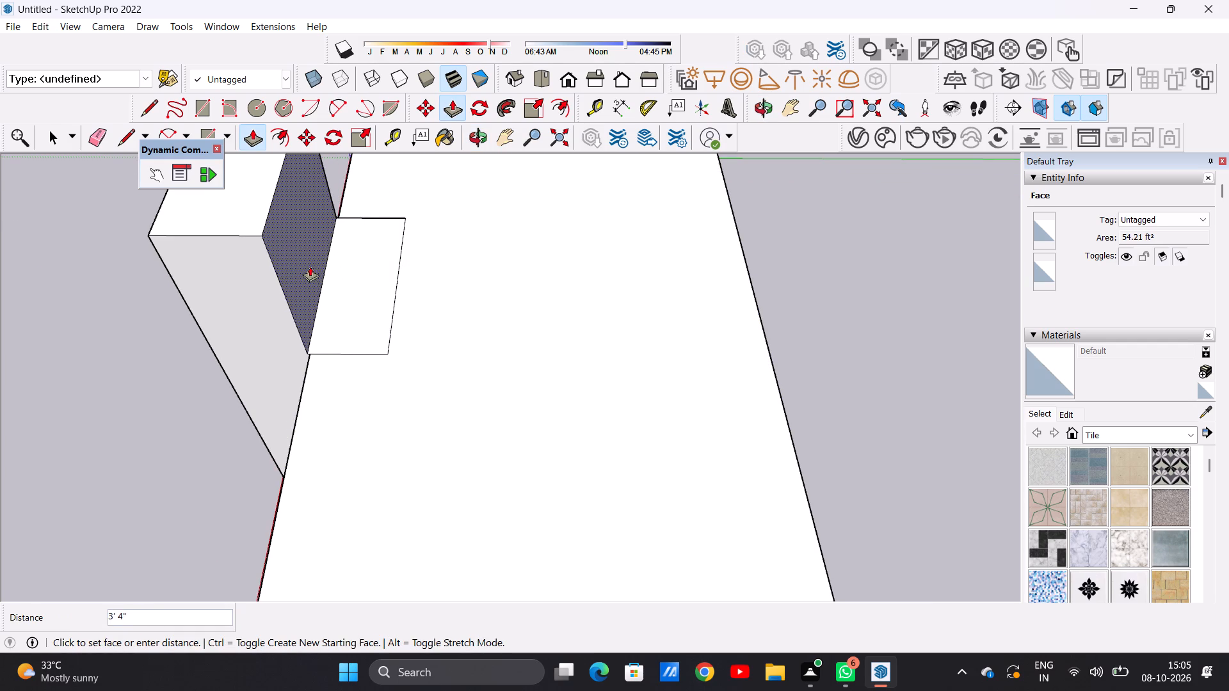
pyautogui.click(310, 353)
pyautogui.press('space')
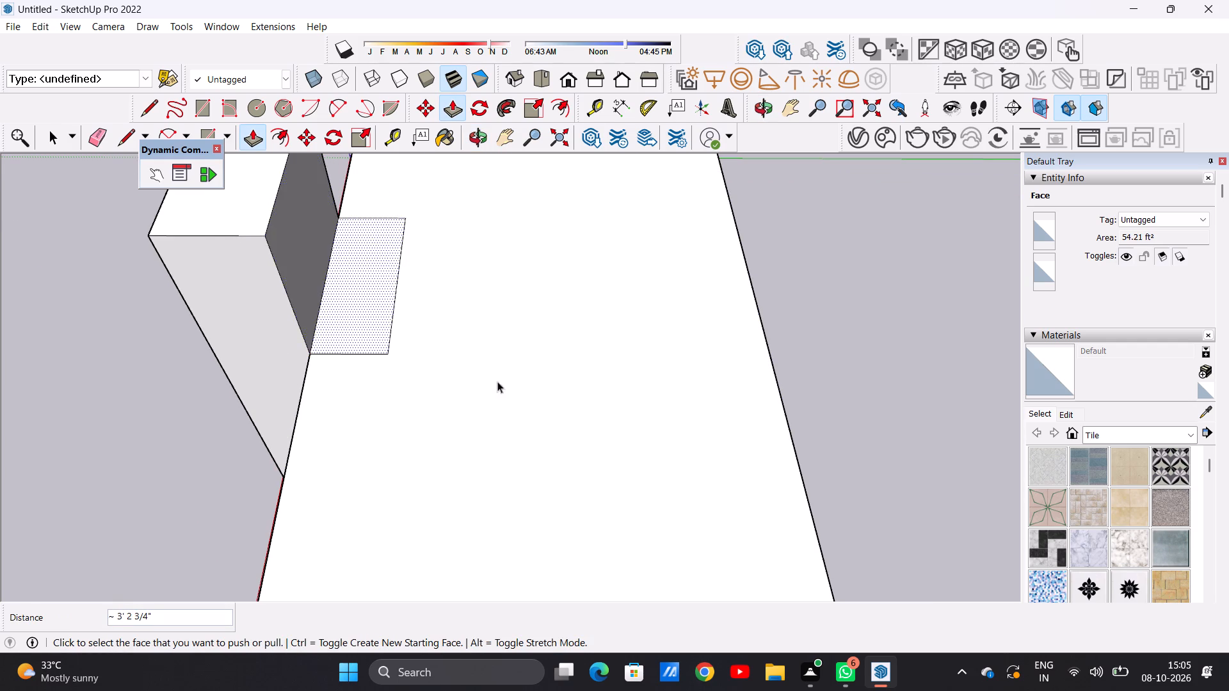
# Erase the three leftover edges of the tower's rectangular outline on the roof slab's top face.
pyautogui.scroll(-11, 514, 391)
pyautogui.scroll(5, 478, 382)
pyautogui.moveTo(529, 418); pyautogui.dragTo(415, 319, button='middle')
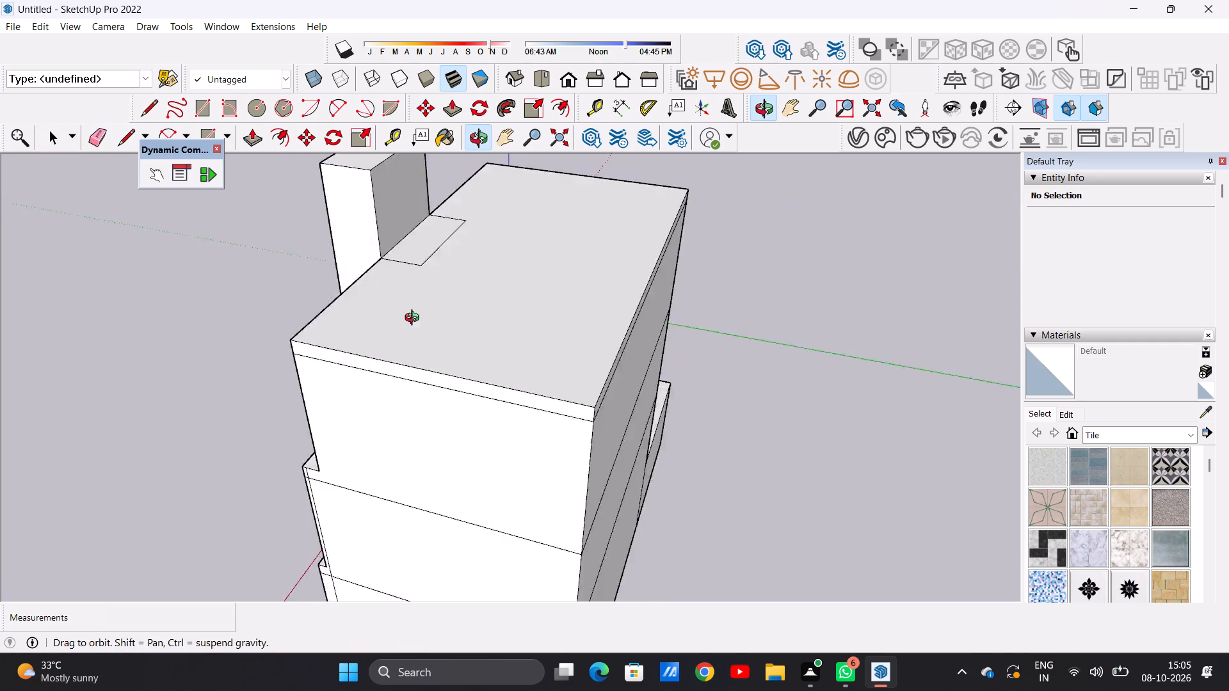
pyautogui.moveTo(415, 319); pyautogui.dragTo(601, 435, button='middle')
pyautogui.moveTo(578, 436); pyautogui.dragTo(505, 438, button='middle')
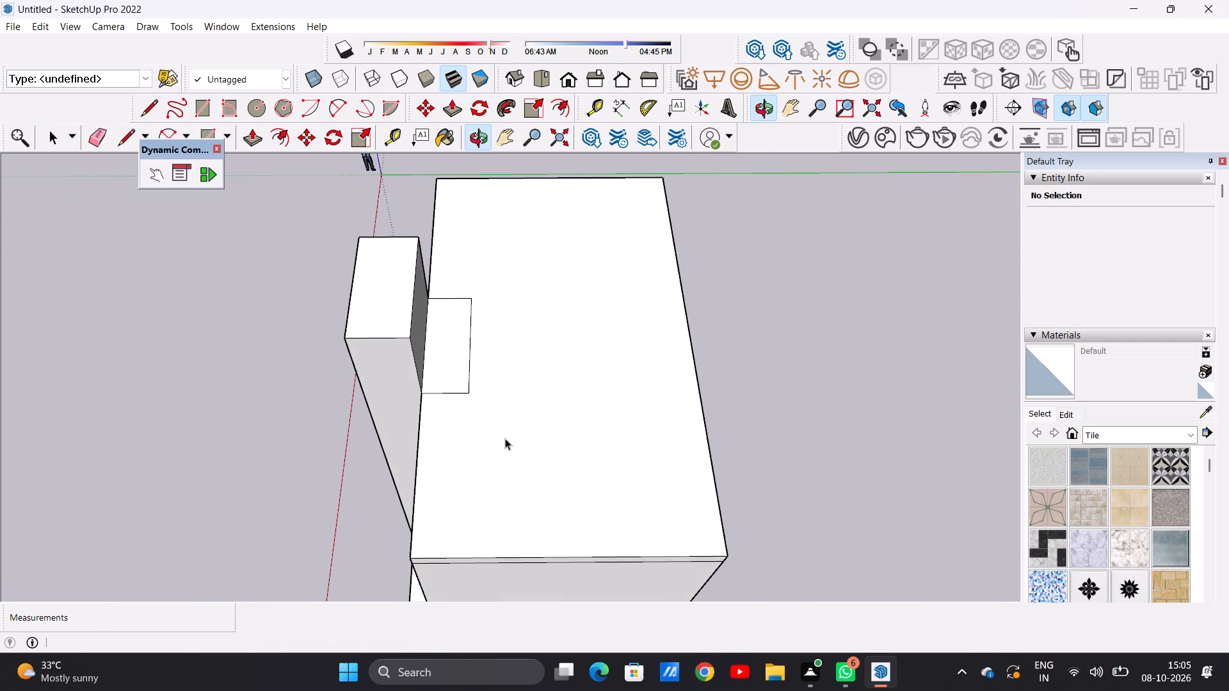
pyautogui.press('e')
pyautogui.scroll(6, 470, 361)
pyautogui.moveTo(453, 265); pyautogui.dragTo(454, 271)
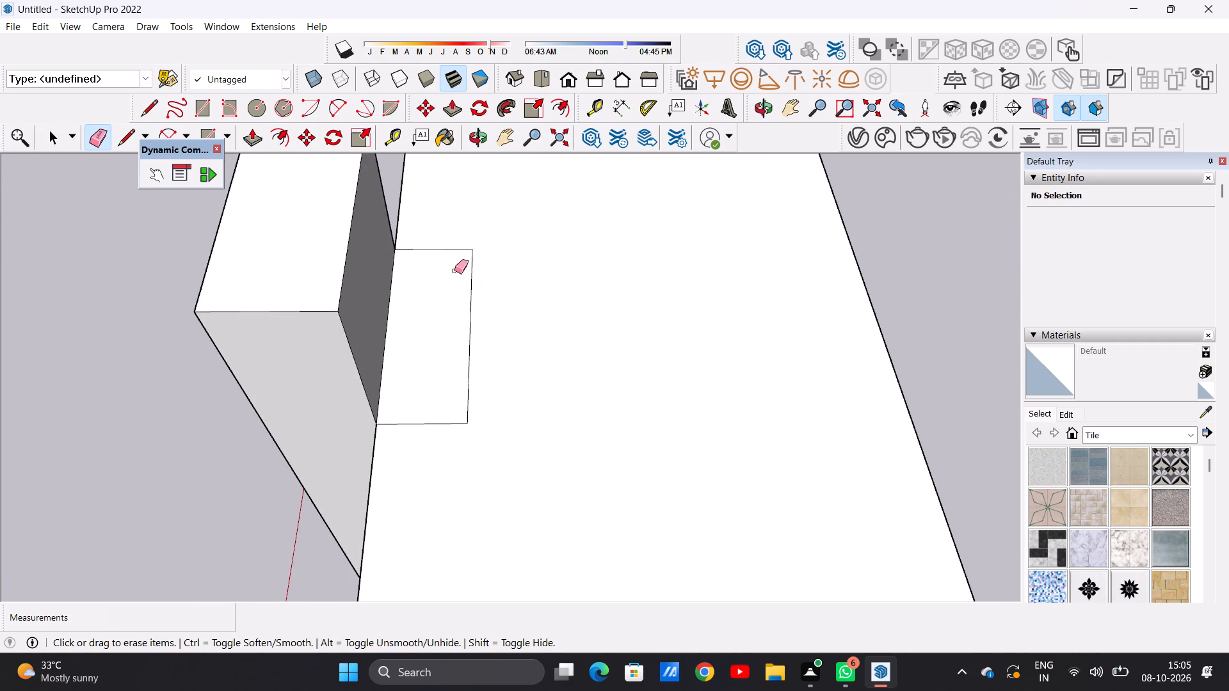
pyautogui.moveTo(454, 223); pyautogui.dragTo(460, 289)
pyautogui.moveTo(485, 319); pyautogui.dragTo(449, 327)
pyautogui.moveTo(453, 402); pyautogui.dragTo(443, 455)
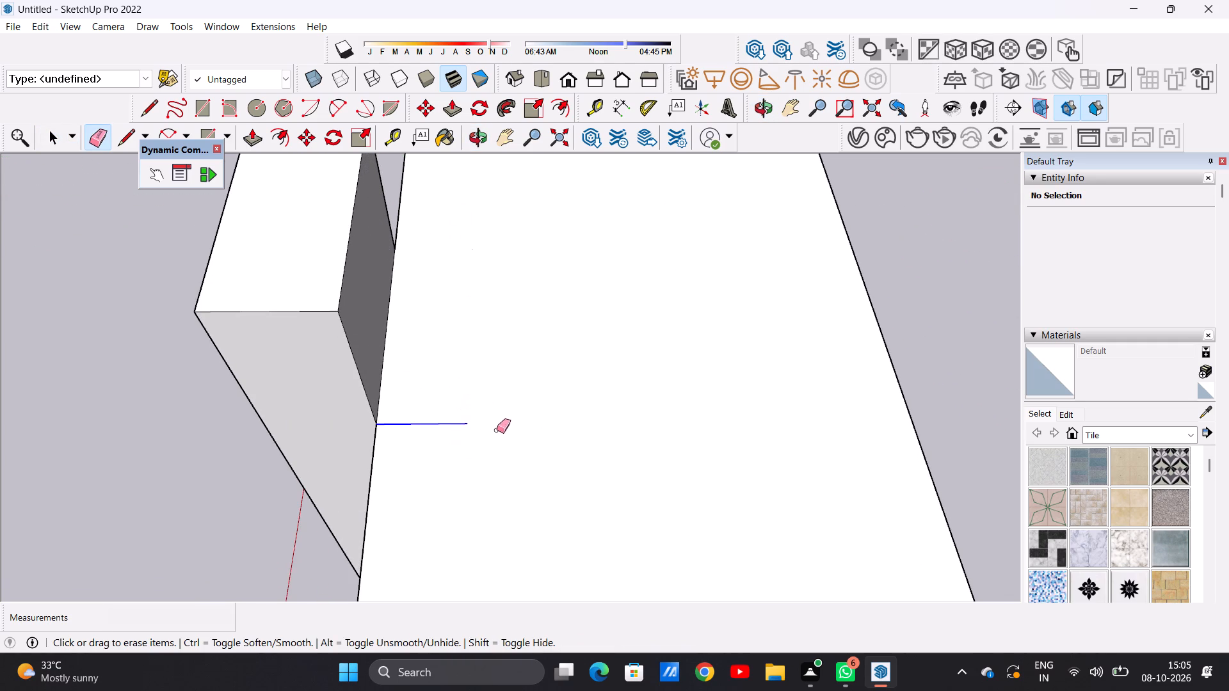
pyautogui.press('space')
# Examine the upper storeys from below on both sides of the tower, and the whole building from the front.
pyautogui.scroll(-8, 535, 395)
pyautogui.moveTo(246, 477); pyautogui.dragTo(500, 225, button='middle')
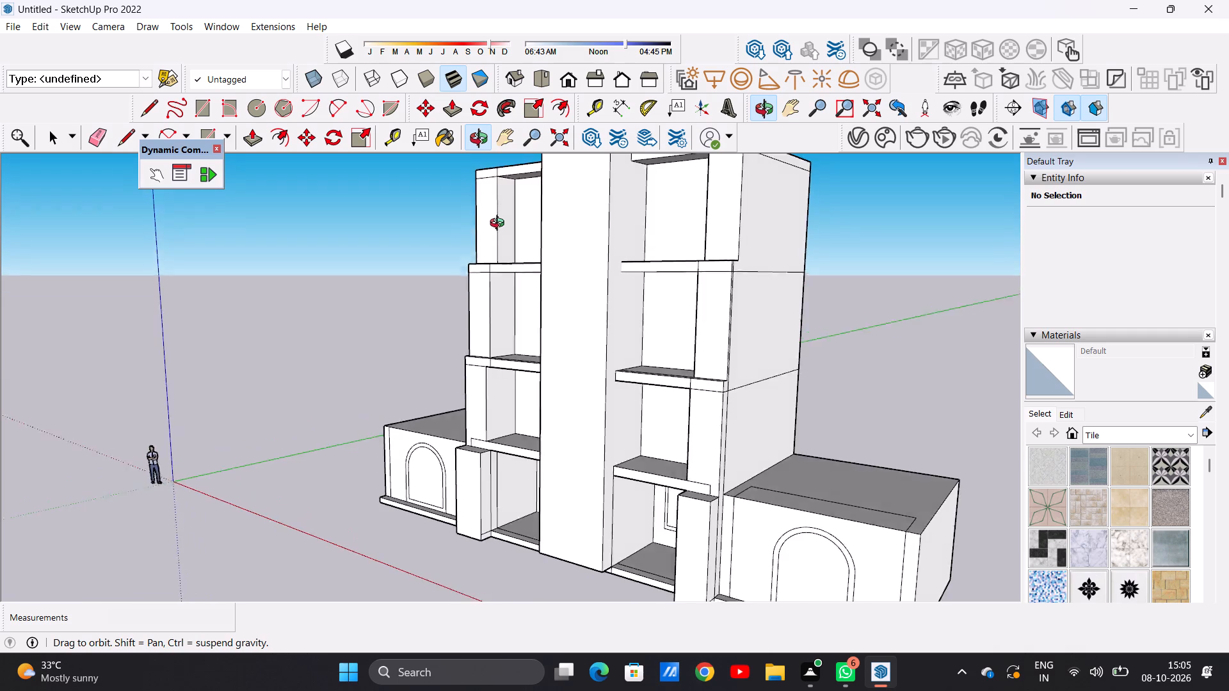
pyautogui.moveTo(500, 225); pyautogui.dragTo(663, 138, button='middle')
pyautogui.scroll(11, 677, 198)
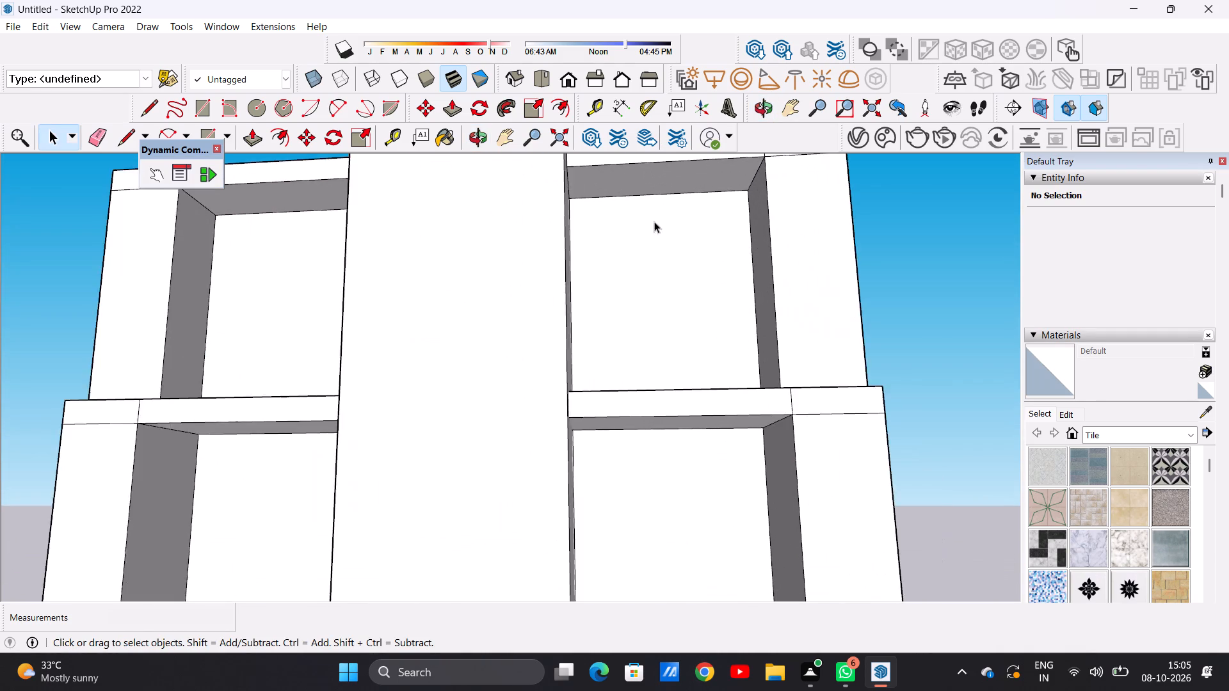
pyautogui.scroll(-20, 655, 273)
pyautogui.moveTo(657, 324); pyautogui.dragTo(656, 464, button='middle')
pyautogui.scroll(2, 671, 282)
pyautogui.scroll(-1, 671, 282)
pyautogui.scroll(1, 671, 282)
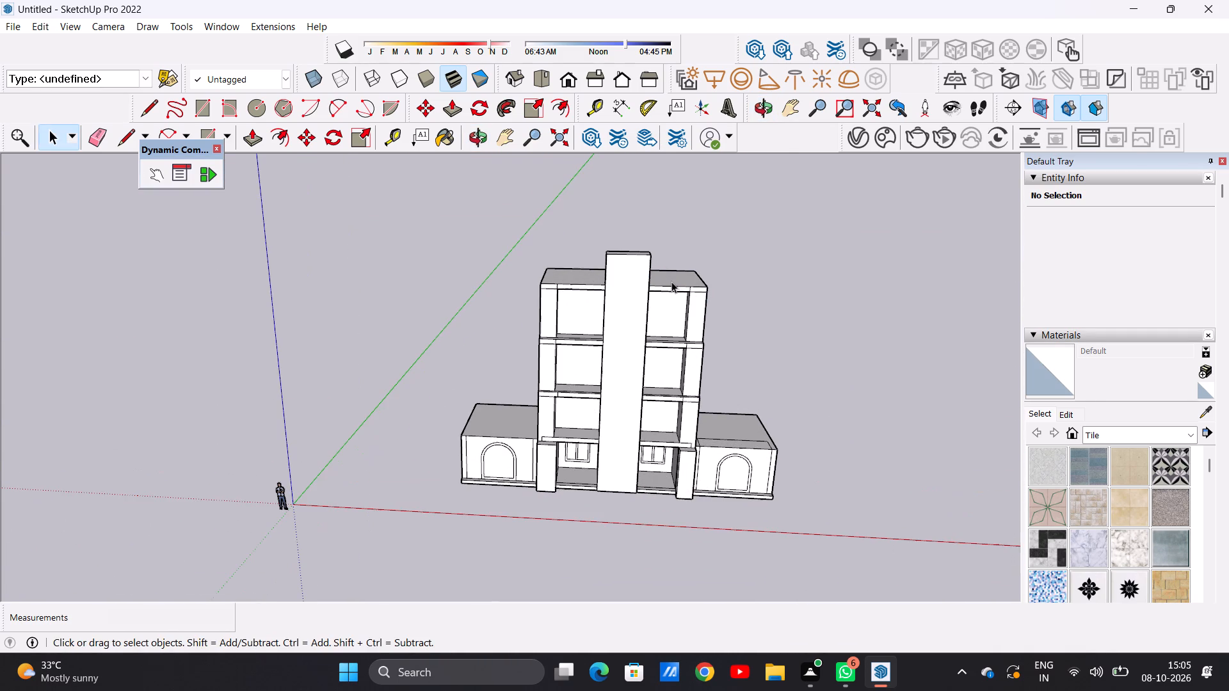
pyautogui.scroll(1, 671, 282)
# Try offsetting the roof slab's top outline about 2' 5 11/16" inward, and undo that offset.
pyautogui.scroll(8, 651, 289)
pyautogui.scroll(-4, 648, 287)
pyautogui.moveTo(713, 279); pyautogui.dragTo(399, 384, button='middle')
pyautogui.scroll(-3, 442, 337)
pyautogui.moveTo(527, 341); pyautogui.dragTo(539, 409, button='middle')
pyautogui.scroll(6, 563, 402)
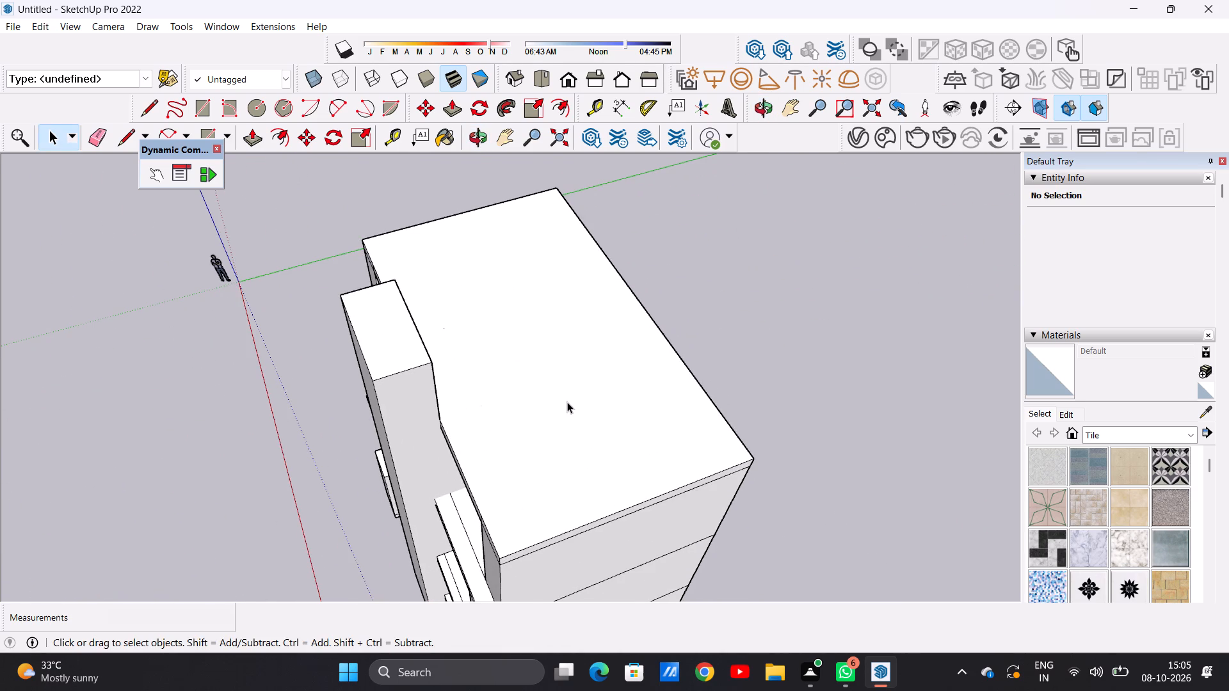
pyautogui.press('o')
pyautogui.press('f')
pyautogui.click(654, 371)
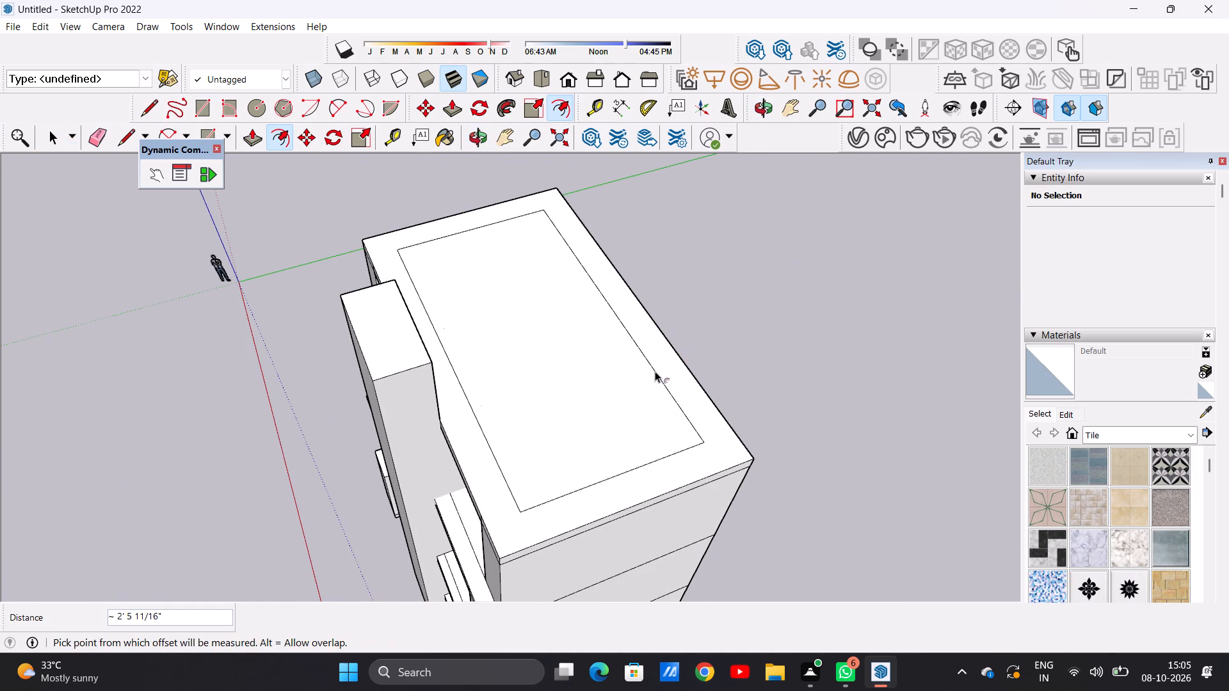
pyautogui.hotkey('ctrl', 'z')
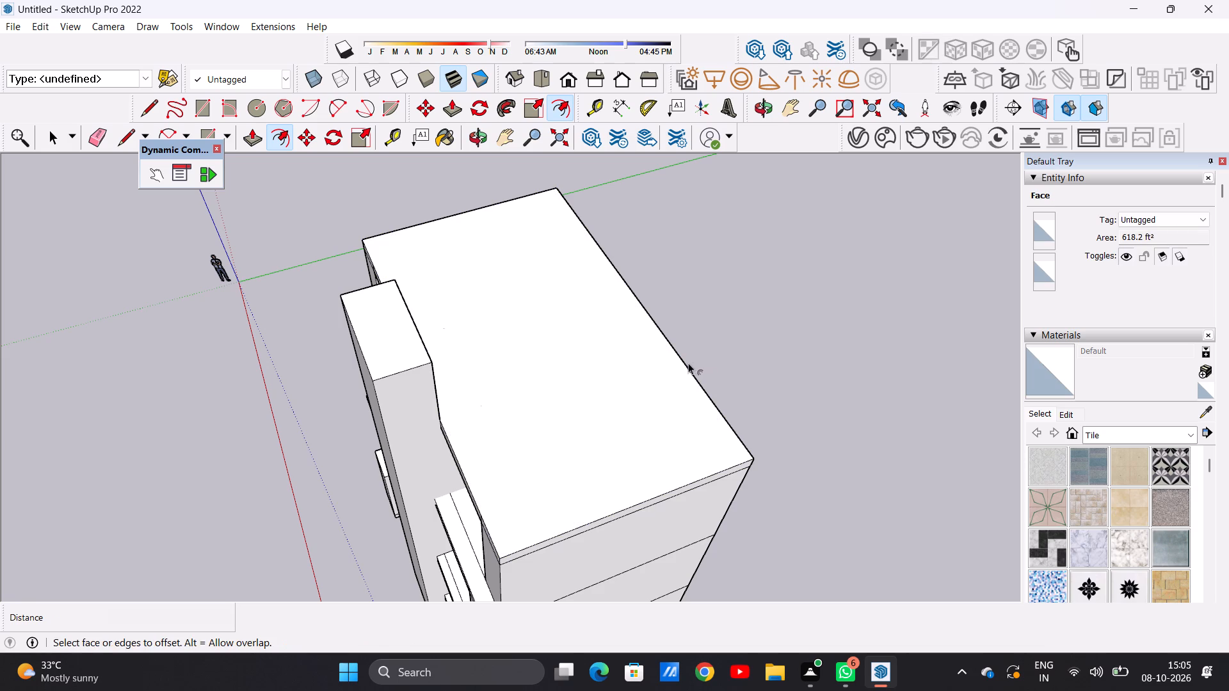
# Offset the roof slab's top outline about 11 3/8" inward.
pyautogui.click(682, 371)
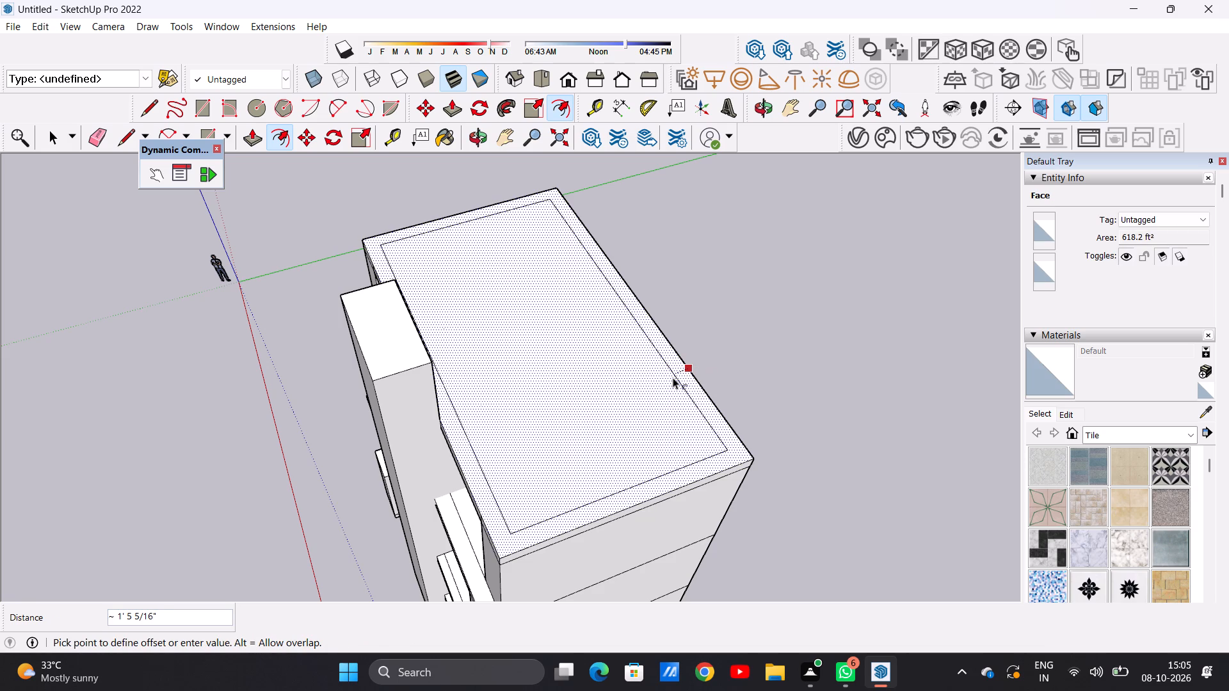
pyautogui.click(677, 371)
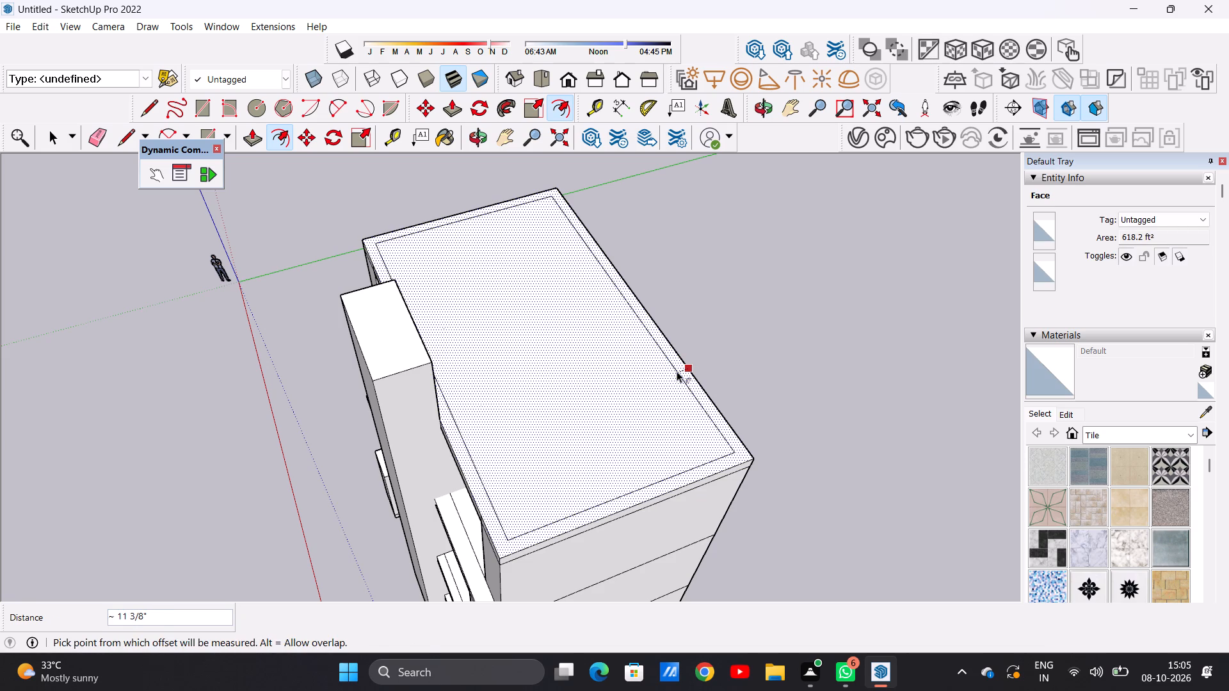
pyautogui.press('space')
# Examine the roof's offset outline from the front, closely at the front corner right of the tower.
pyautogui.scroll(-9, 738, 453)
pyautogui.moveTo(576, 479); pyautogui.dragTo(830, 465, button='middle')
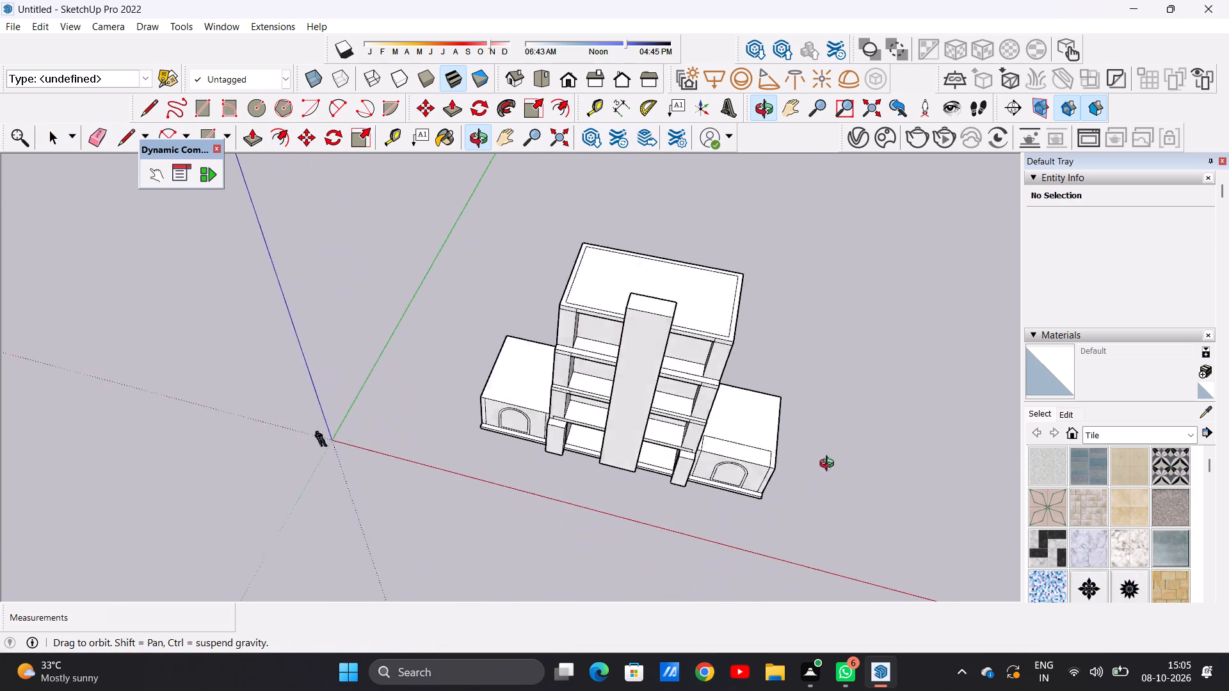
pyautogui.moveTo(830, 465); pyautogui.dragTo(831, 446, button='middle')
pyautogui.scroll(13, 740, 312)
pyautogui.scroll(-1, 727, 328)
pyautogui.scroll(5, 727, 328)
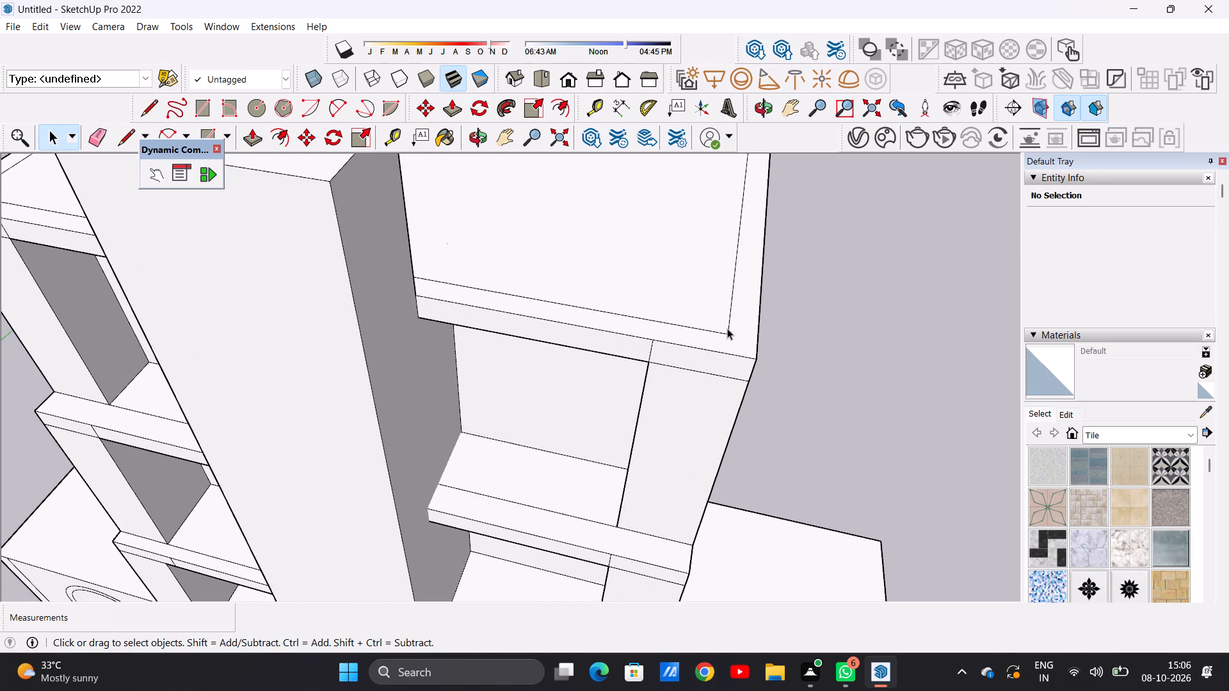
# Draw lines about 11 3/8" long from both front corners of the roof's inset outline to the slab's side edges.
pyautogui.scroll(-2, 728, 328)
pyautogui.scroll(2, 736, 343)
pyautogui.scroll(-1, 736, 343)
pyautogui.scroll(1, 736, 343)
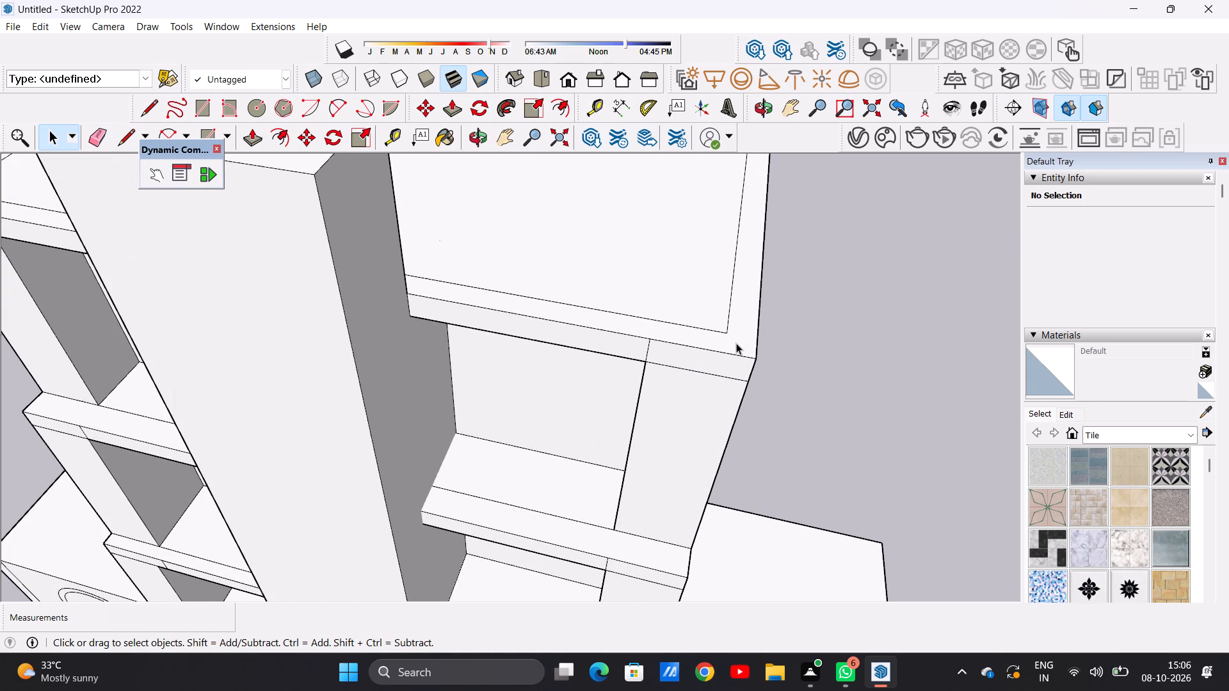
pyautogui.press('l')
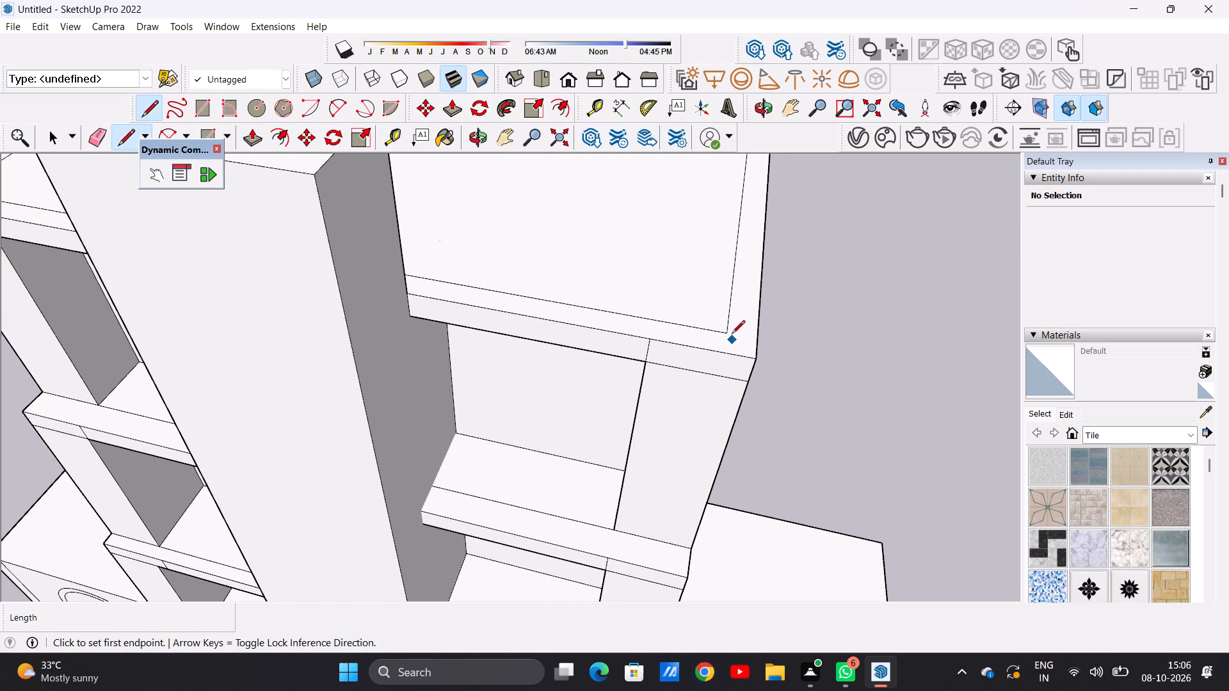
pyautogui.click(730, 324)
pyautogui.click(761, 339)
pyautogui.scroll(-13, 828, 362)
pyautogui.scroll(16, 518, 278)
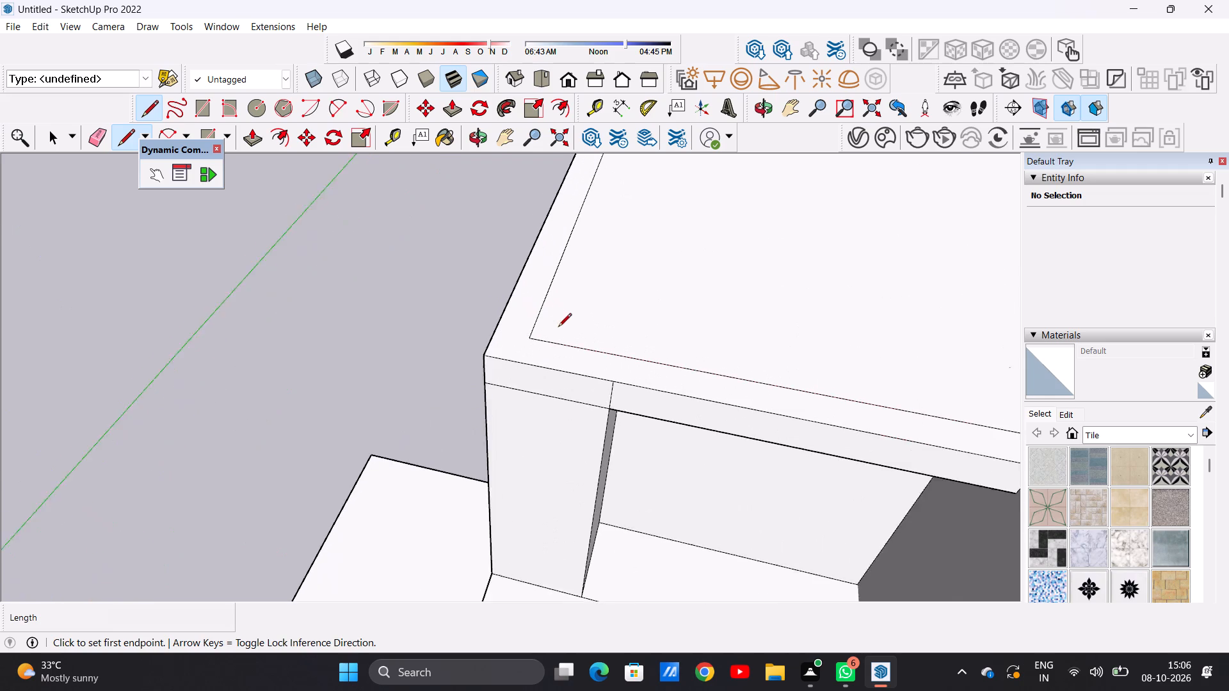
pyautogui.scroll(6, 558, 328)
pyautogui.click(521, 341)
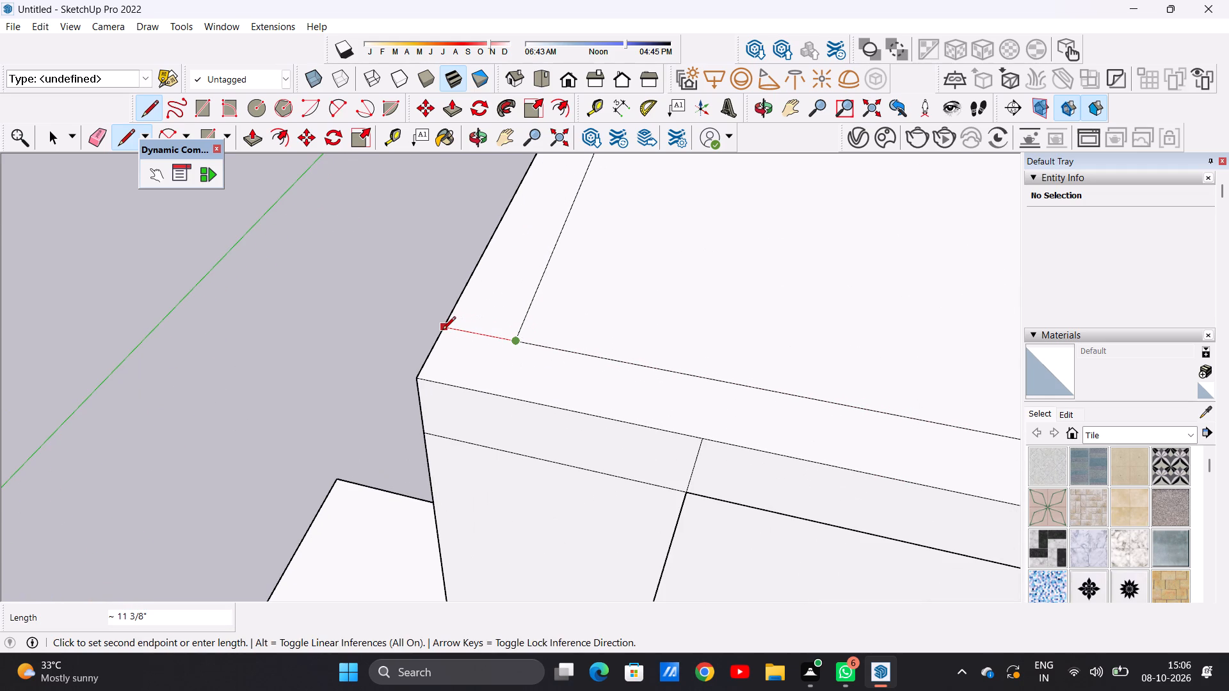
pyautogui.click(442, 331)
pyautogui.press('space')
# Draw a line about 30' 7 1/16" long across the roof between the two side edges of the inset outline.
pyautogui.scroll(-15, 631, 482)
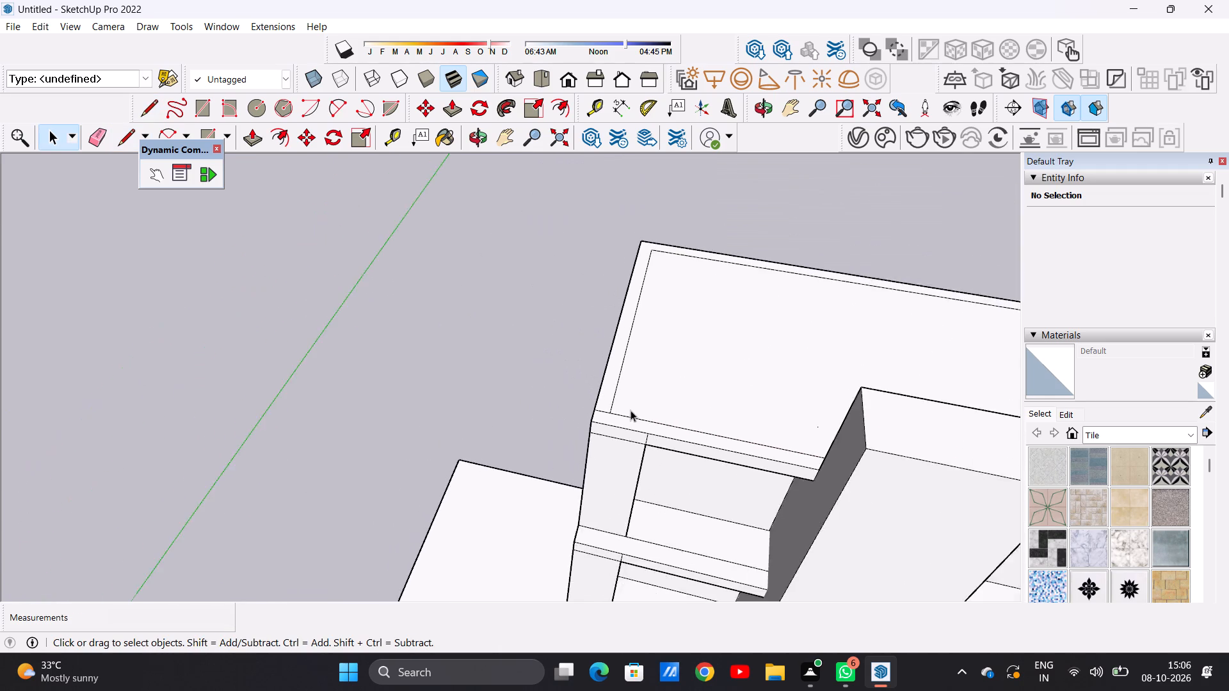
pyautogui.scroll(-6, 631, 410)
pyautogui.moveTo(757, 386); pyautogui.dragTo(762, 459, button='middle')
pyautogui.scroll(-11, 651, 370)
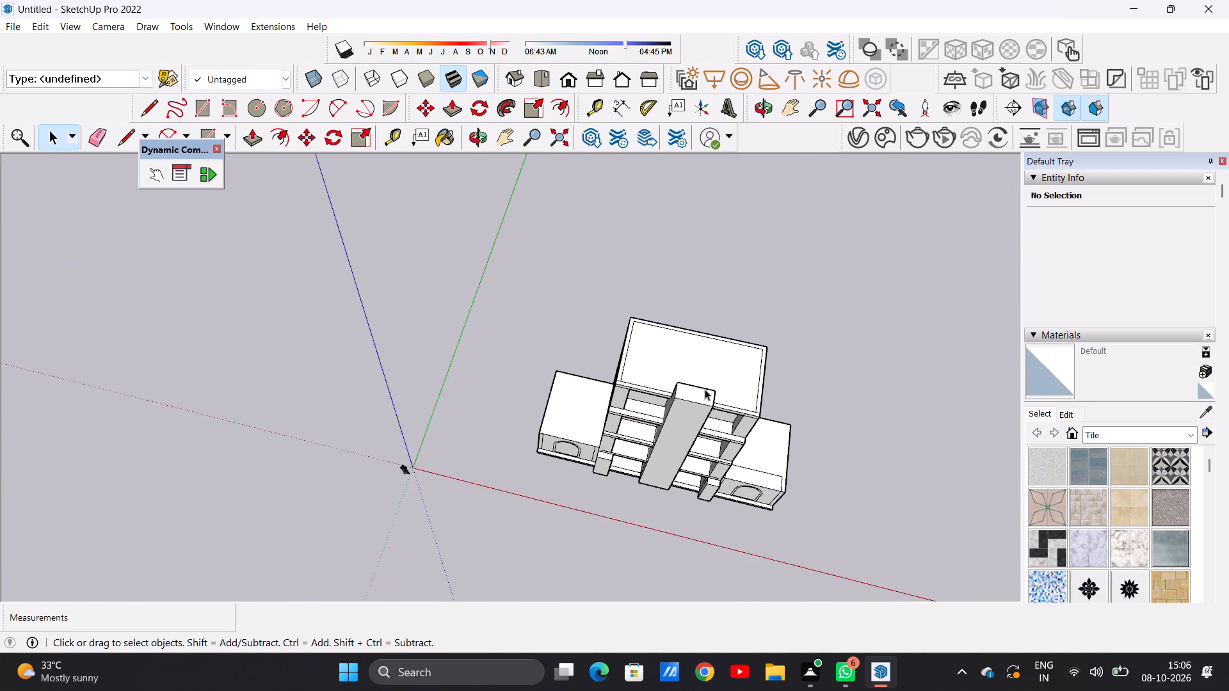
pyautogui.scroll(10, 751, 388)
pyautogui.press('l')
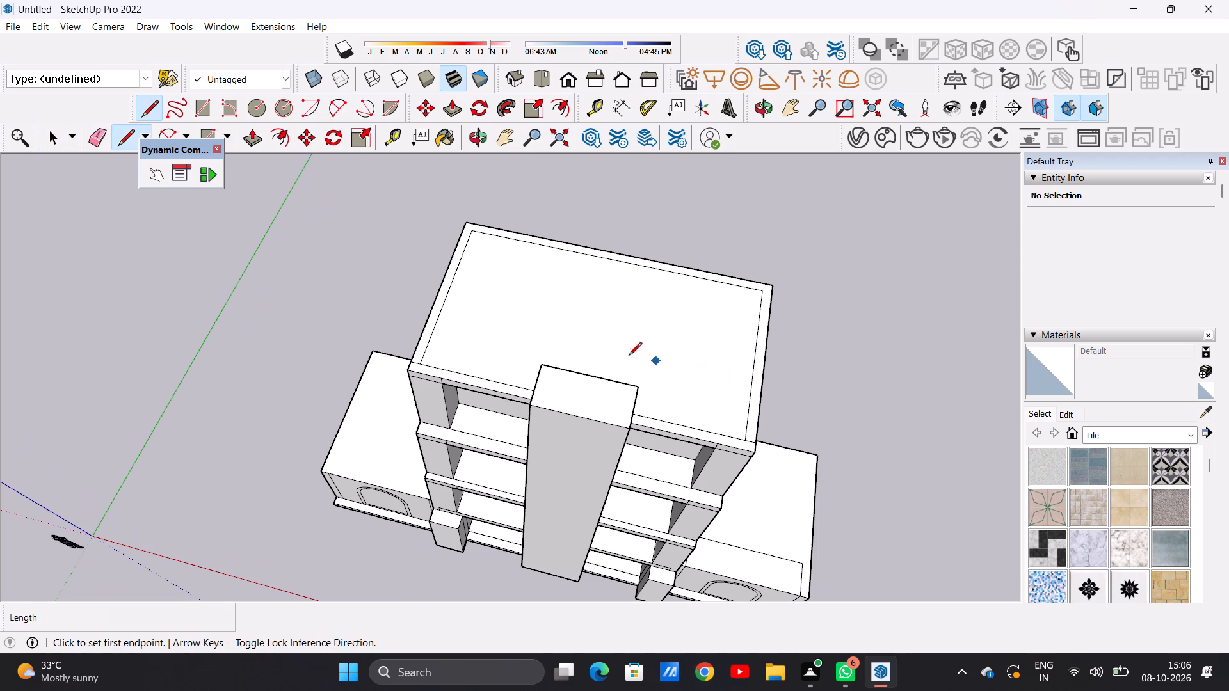
pyautogui.click(443, 315)
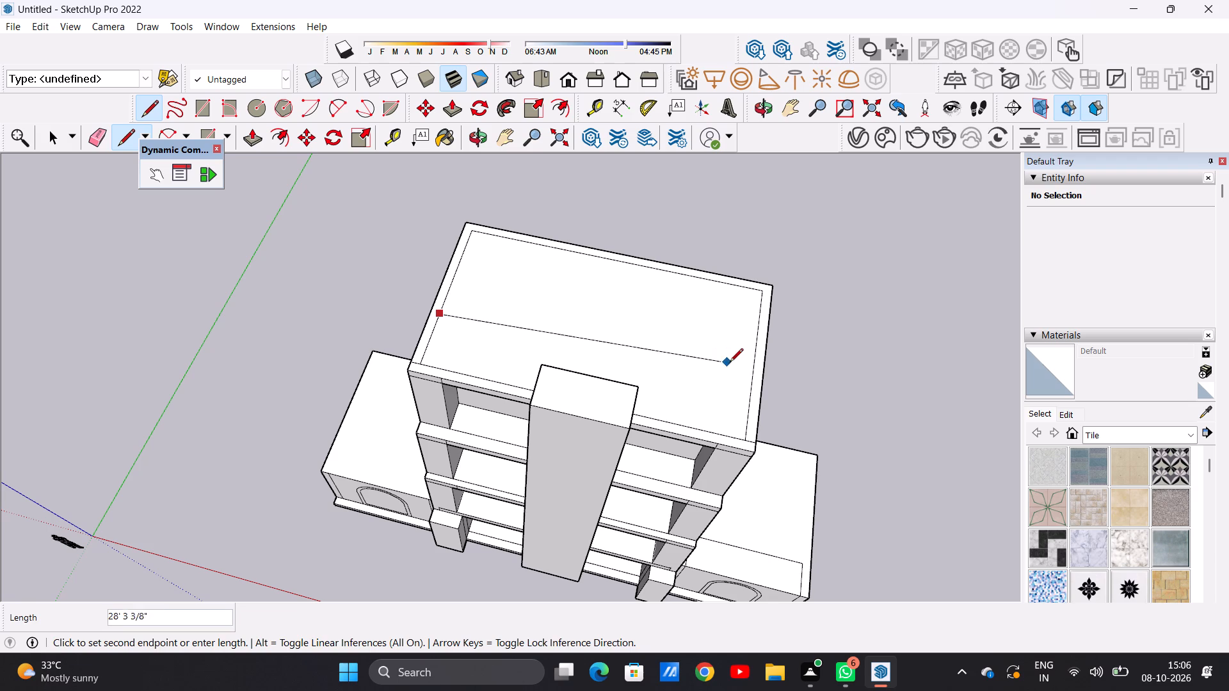
pyautogui.click(753, 382)
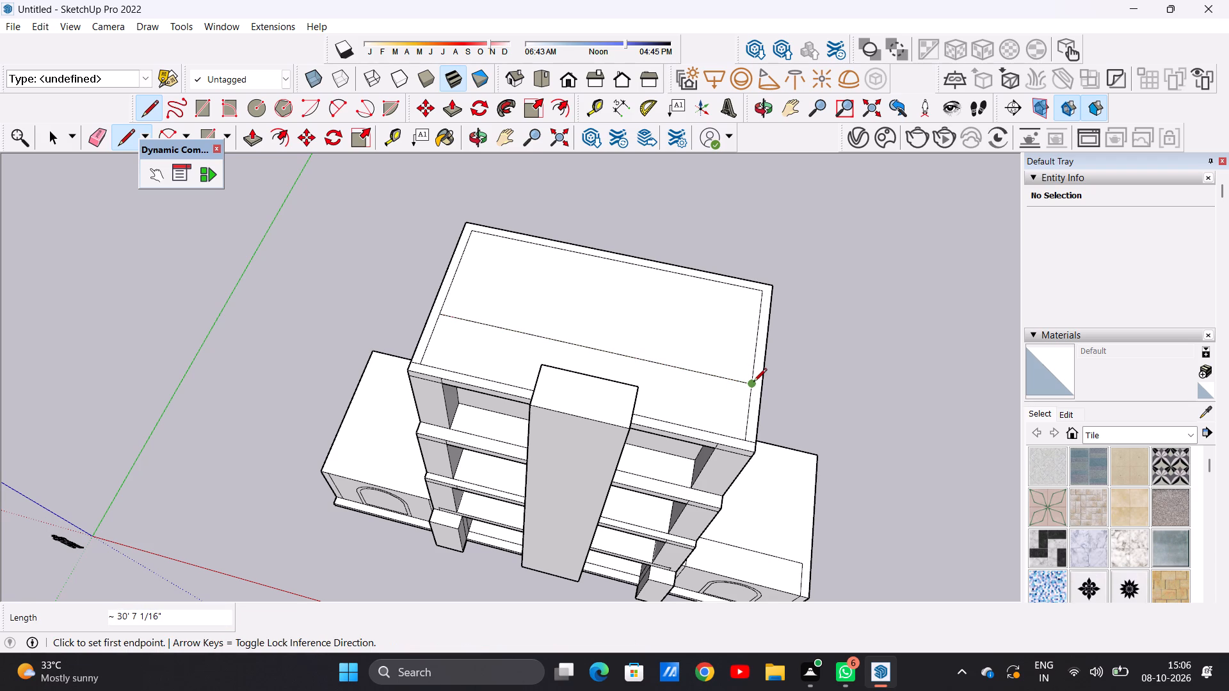
pyautogui.press('space')
# Push/Pull the roof's U-shaped border along the back and both sides up 10' to form walls.
pyautogui.scroll(-4, 682, 399)
pyautogui.moveTo(734, 436); pyautogui.dragTo(735, 337, button='middle')
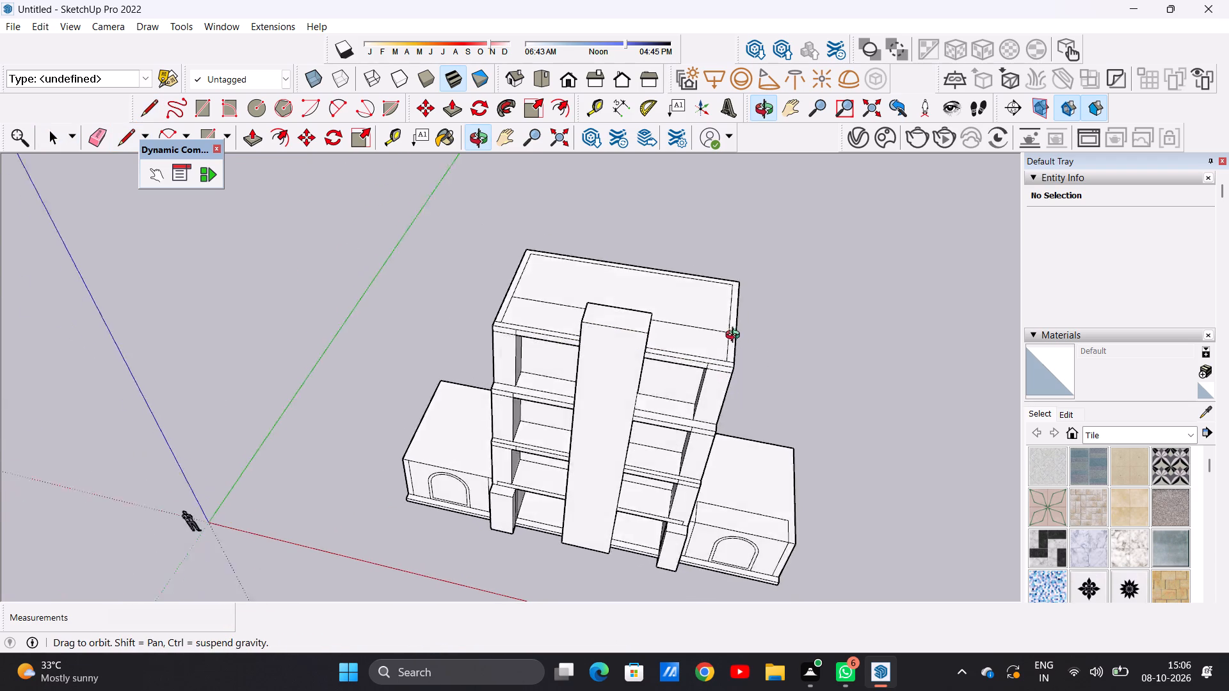
pyautogui.moveTo(735, 337); pyautogui.dragTo(737, 312, button='middle')
pyautogui.scroll(5, 770, 328)
pyautogui.scroll(1, 692, 329)
pyautogui.moveTo(698, 317); pyautogui.dragTo(712, 398, button='middle')
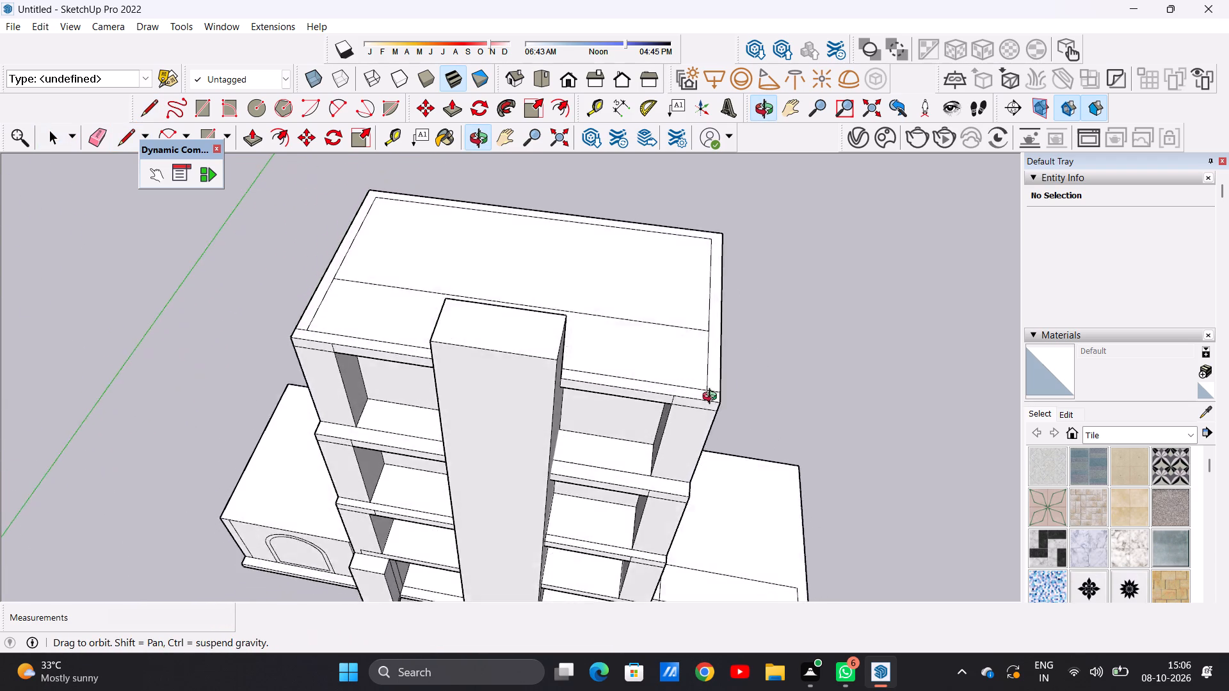
pyautogui.moveTo(712, 398); pyautogui.dragTo(669, 439, button='middle')
pyautogui.scroll(5, 679, 434)
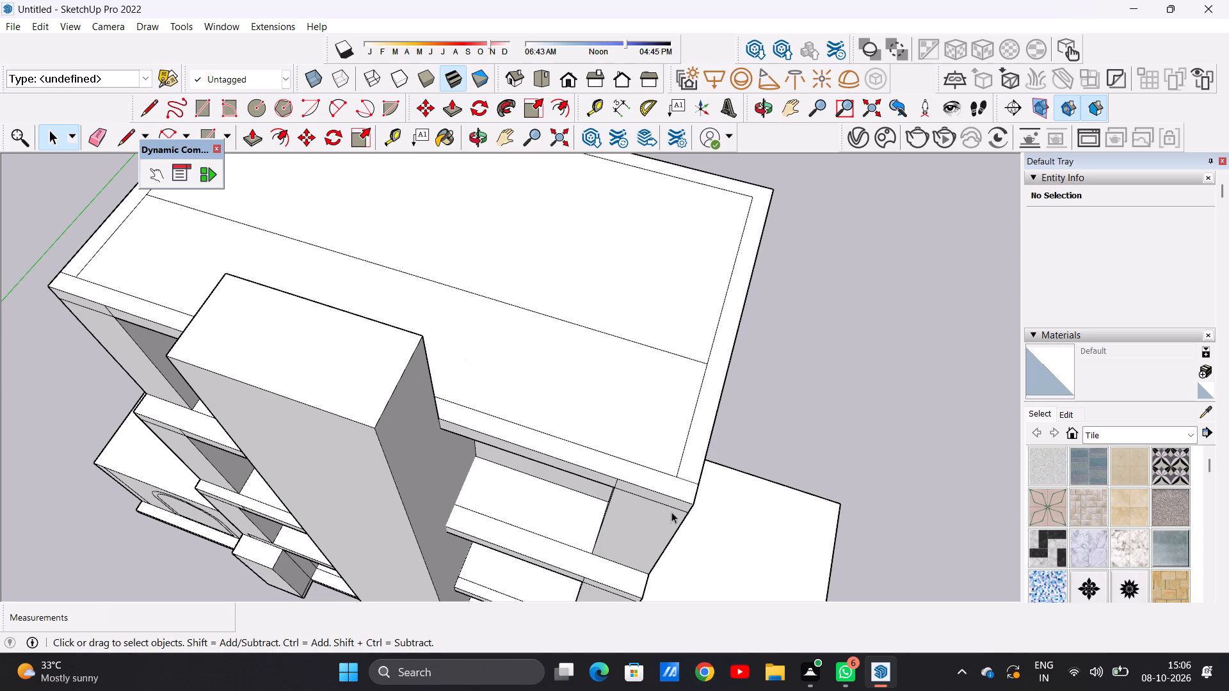
pyautogui.scroll(-9, 383, 441)
pyautogui.scroll(6, 385, 465)
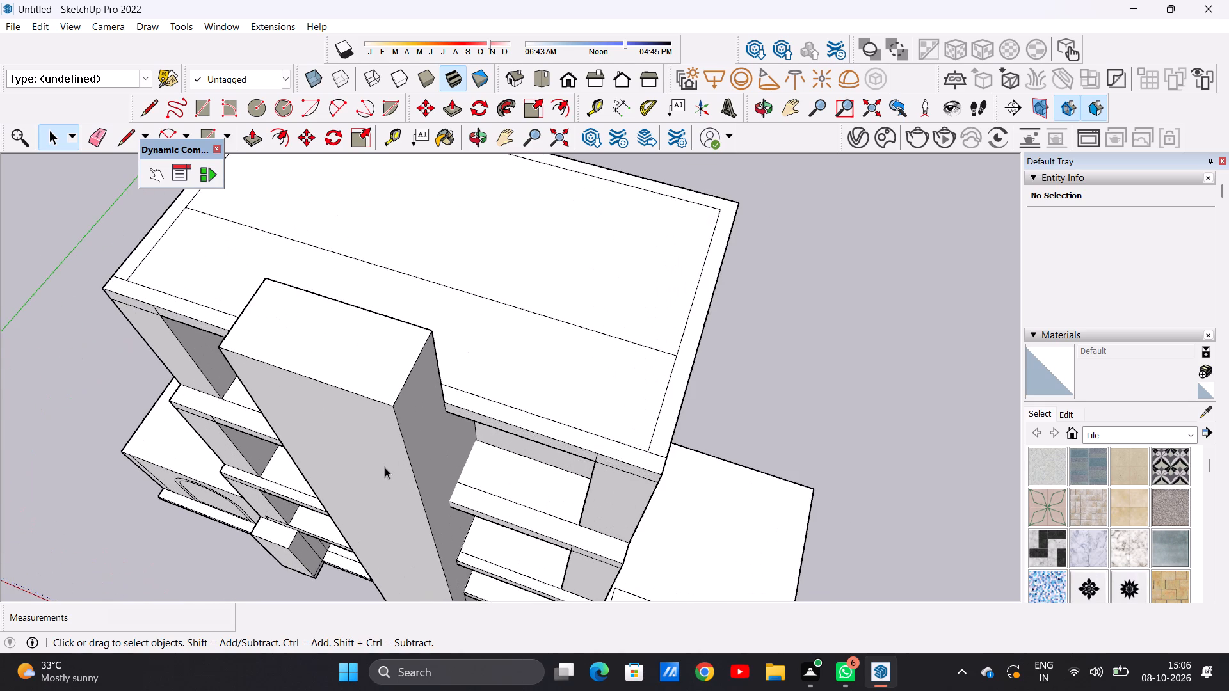
pyautogui.scroll(-7, 373, 388)
pyautogui.scroll(7, 555, 239)
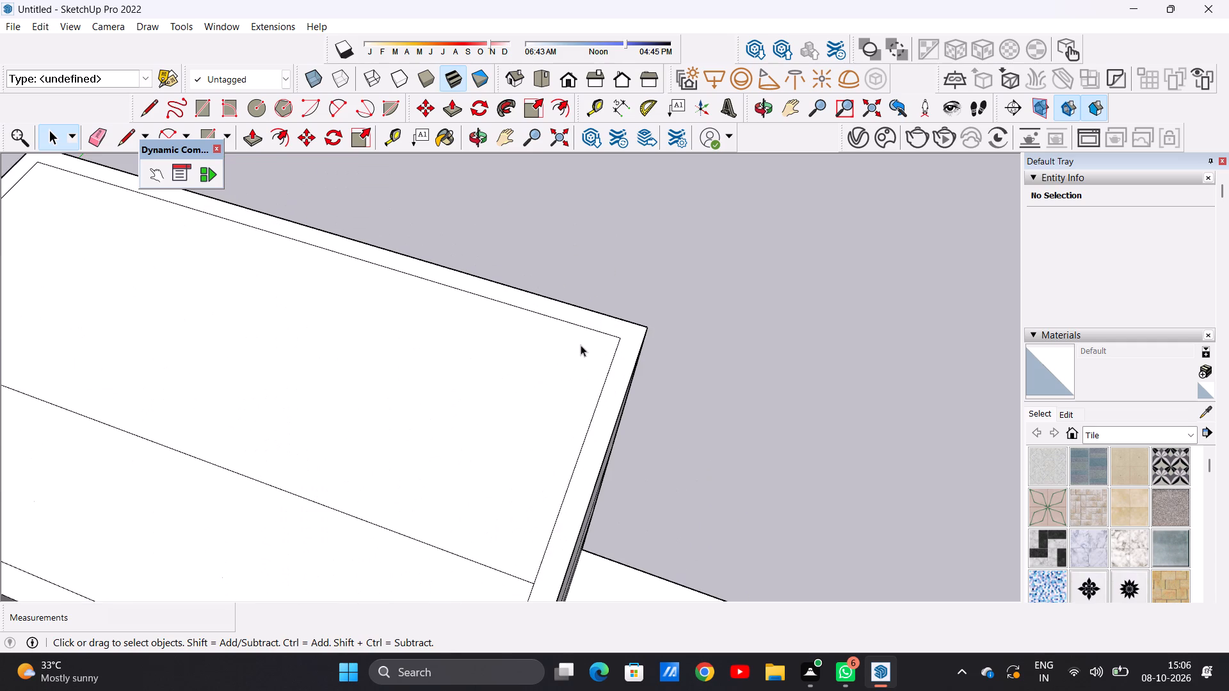
pyautogui.scroll(-3, 581, 345)
pyautogui.press('p')
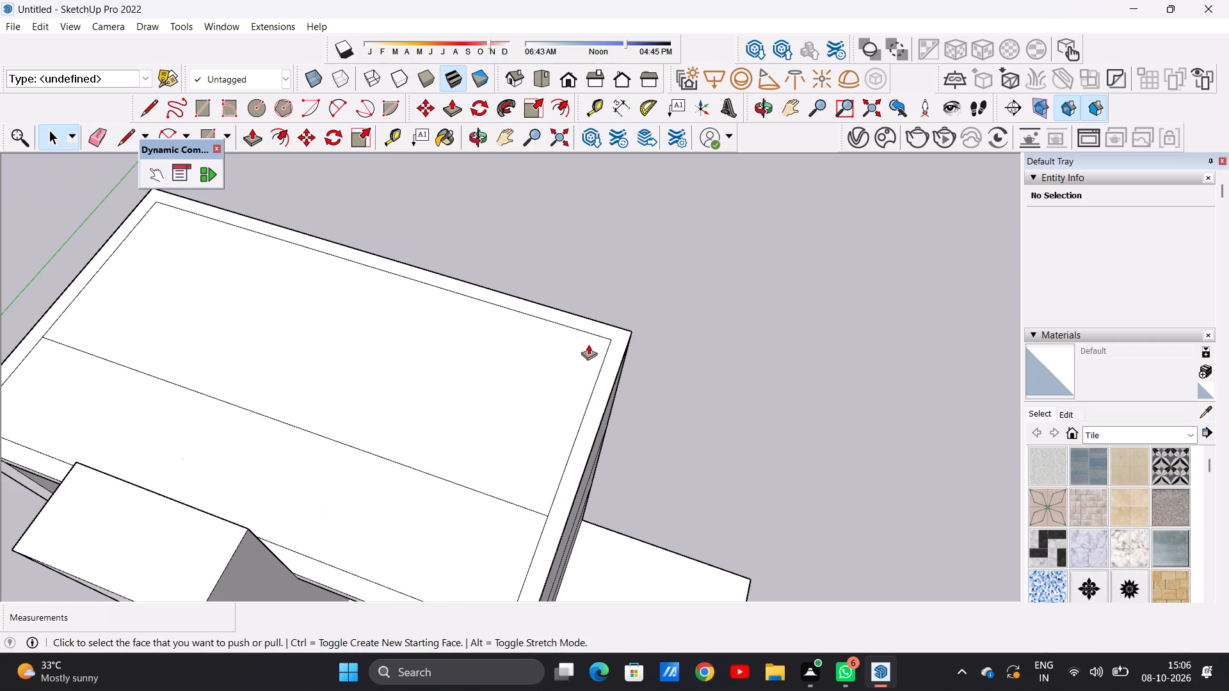
pyautogui.click(582, 445)
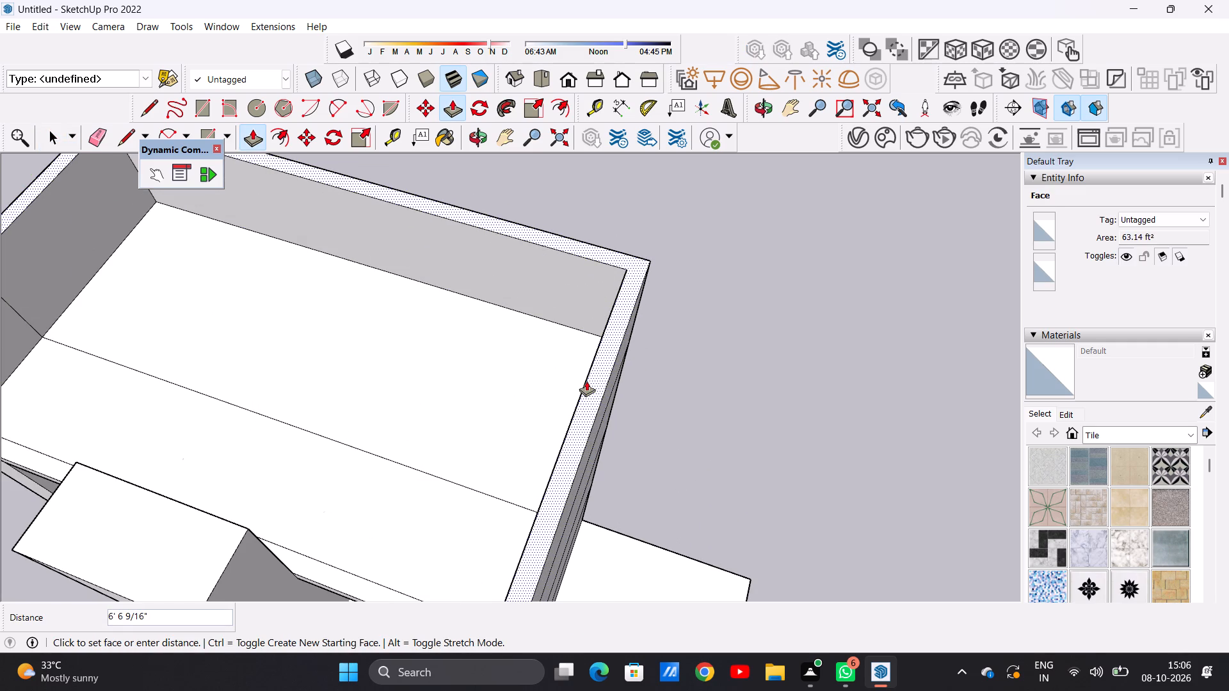
pyautogui.write("10'")
pyautogui.press('Return')
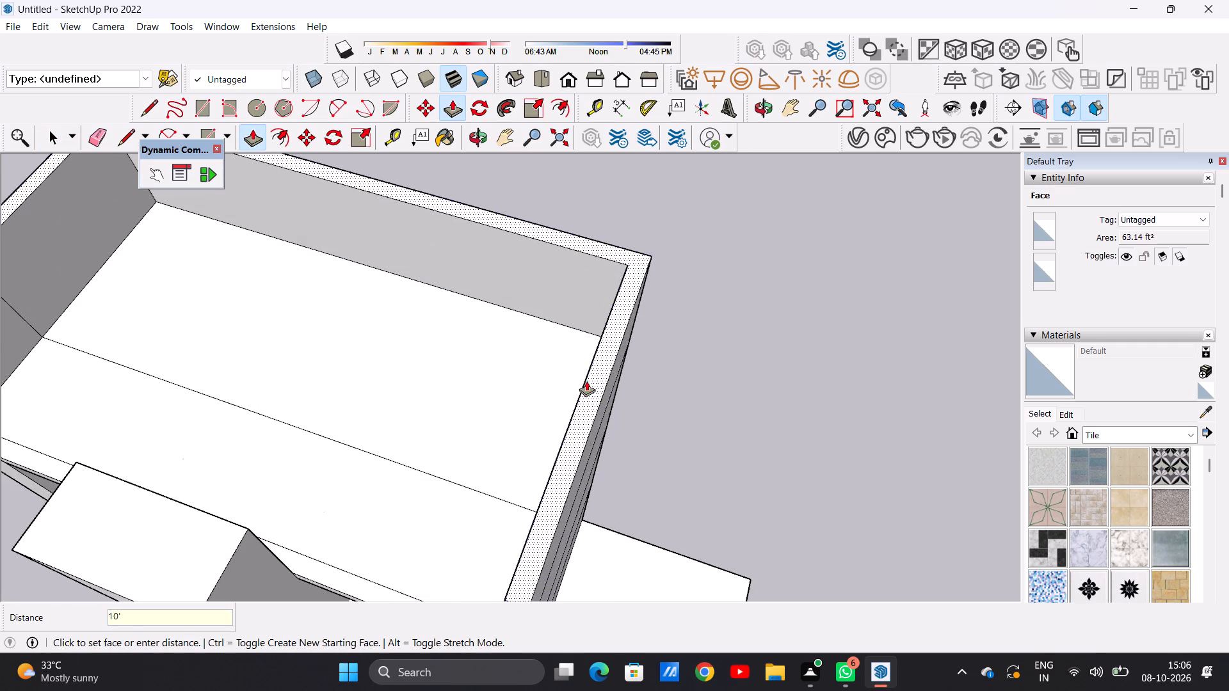
pyautogui.press('space')
# Examine the whole building with its rooftop walls from the front and from above.
pyautogui.scroll(-14, 536, 546)
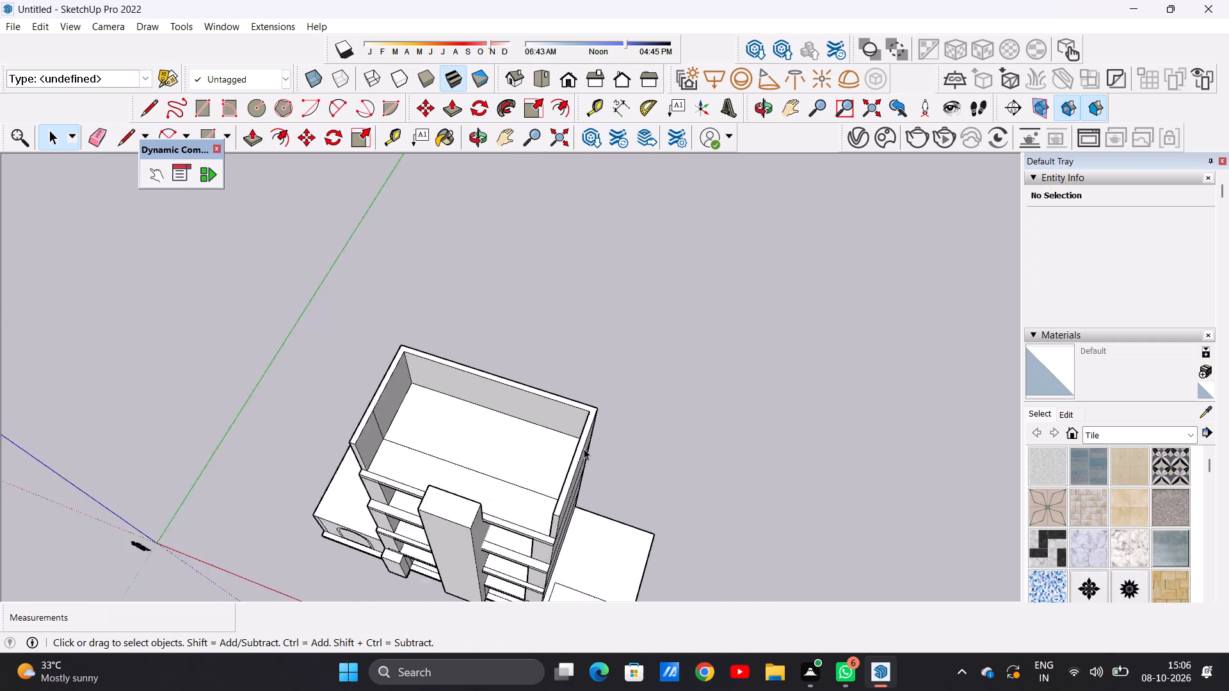
pyautogui.scroll(-6, 584, 449)
pyautogui.moveTo(522, 530); pyautogui.dragTo(620, 226, button='middle')
pyautogui.scroll(3, 593, 327)
pyautogui.scroll(-1, 590, 347)
pyautogui.scroll(2, 588, 350)
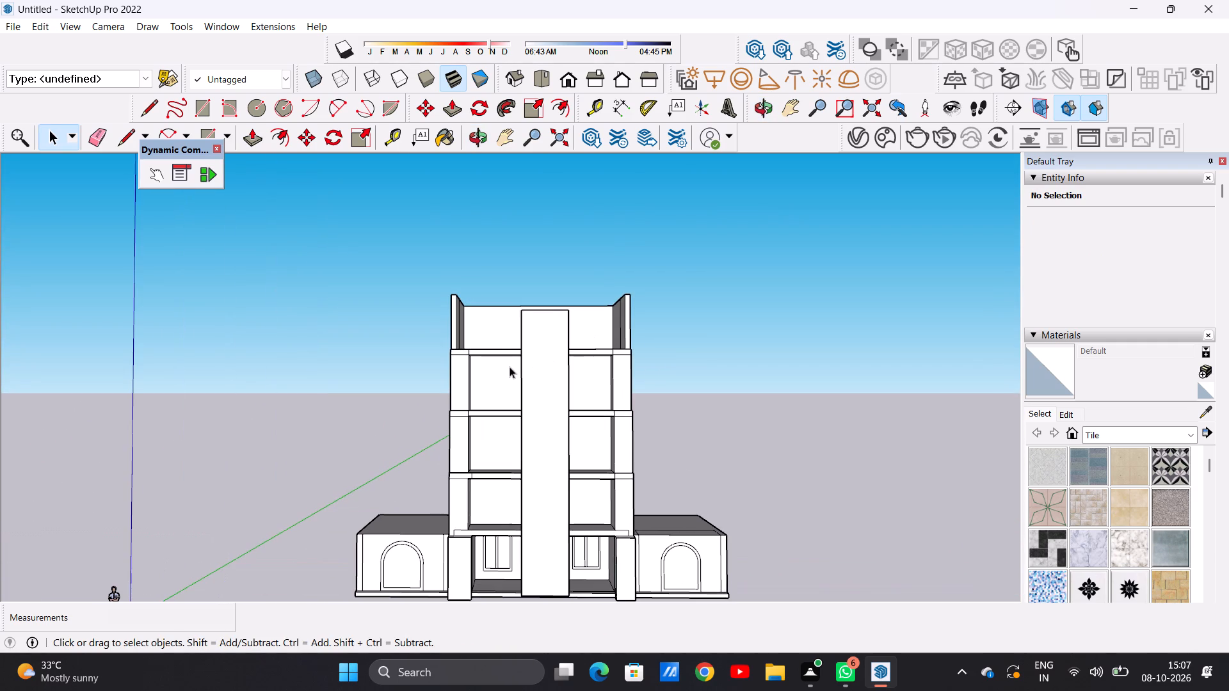
pyautogui.scroll(-4, 589, 376)
pyautogui.moveTo(590, 376); pyautogui.dragTo(581, 550, button='middle')
pyautogui.scroll(2, 584, 346)
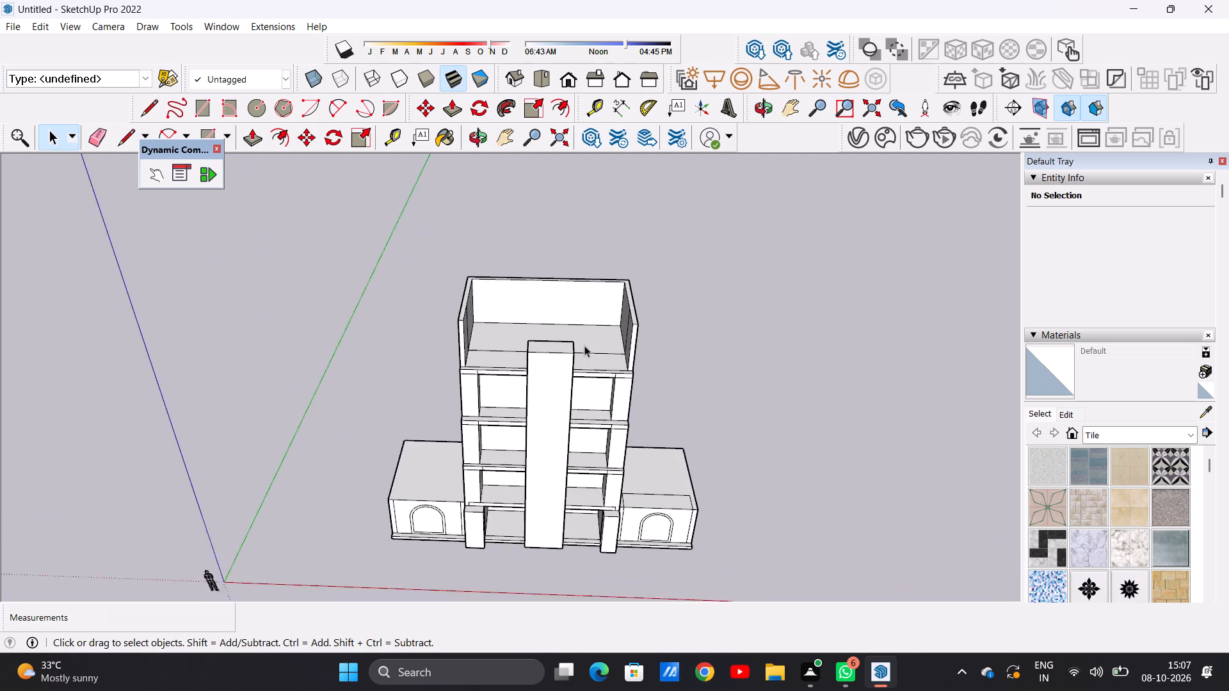
pyautogui.scroll(1, 584, 345)
pyautogui.scroll(-1, 584, 345)
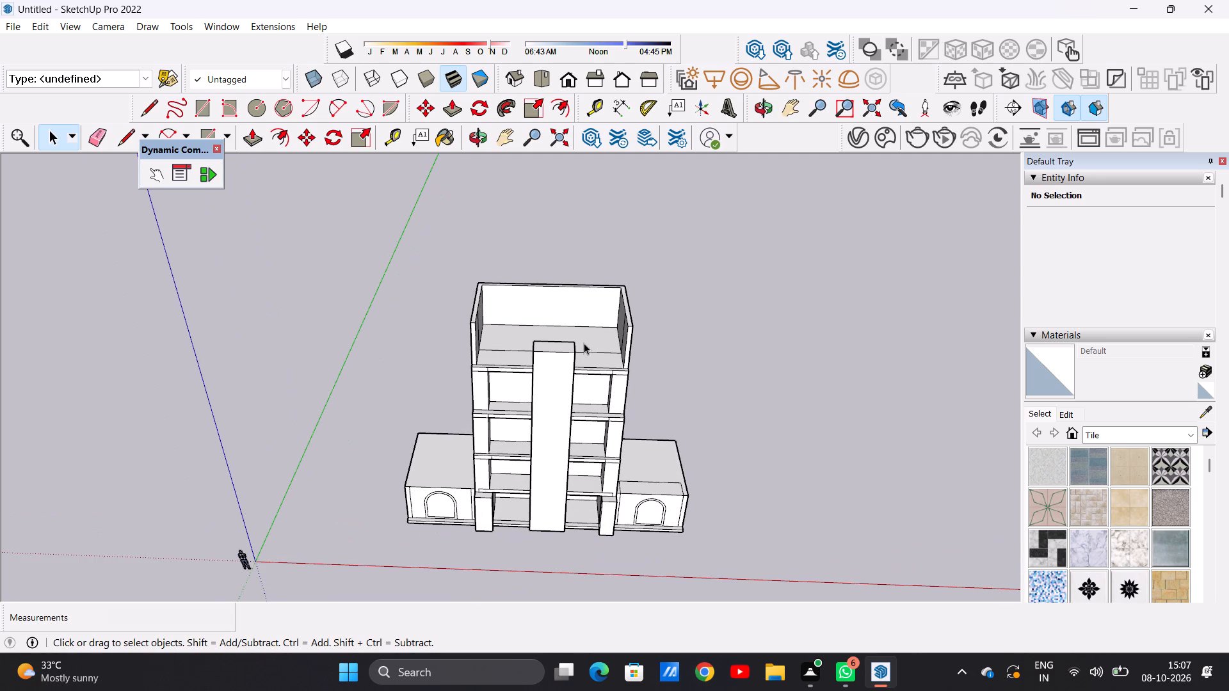
# Erase the vertical dividing lines on the inner faces of both rooftop side walls.
pyautogui.scroll(6, 584, 317)
pyautogui.moveTo(613, 315); pyautogui.dragTo(602, 319, button='middle')
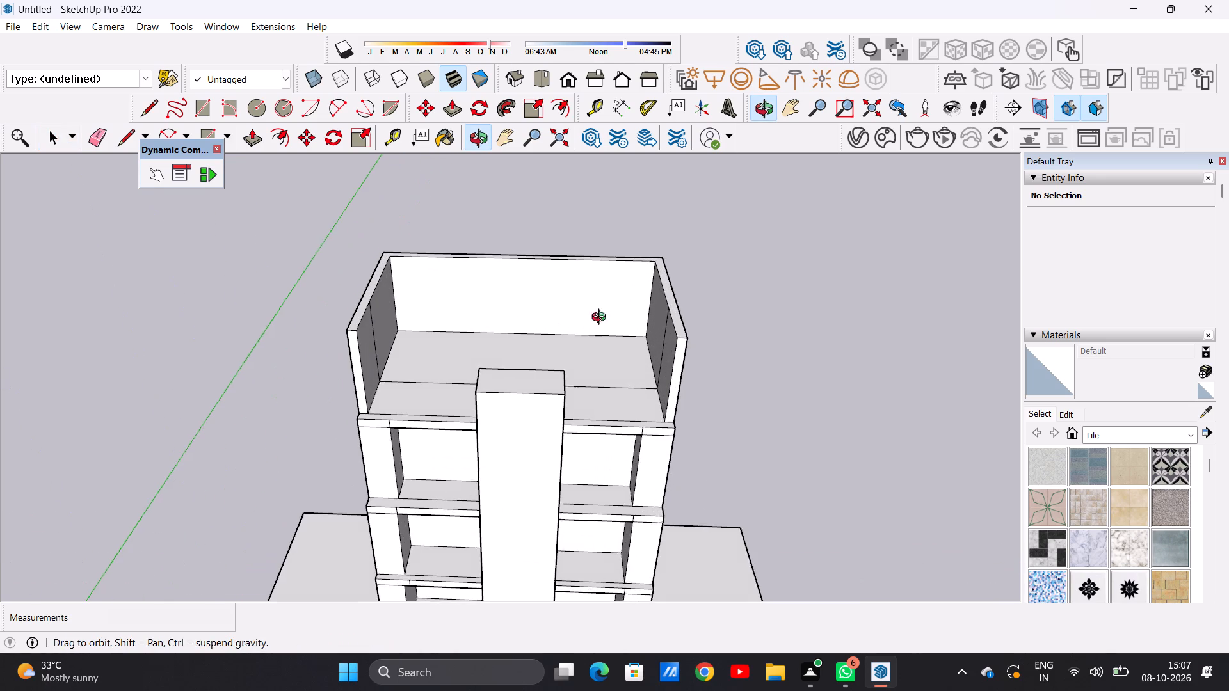
pyautogui.moveTo(602, 319); pyautogui.dragTo(528, 333, button='middle')
pyautogui.moveTo(426, 367); pyautogui.dragTo(505, 308, button='middle')
pyautogui.moveTo(458, 320); pyautogui.dragTo(419, 342, button='middle')
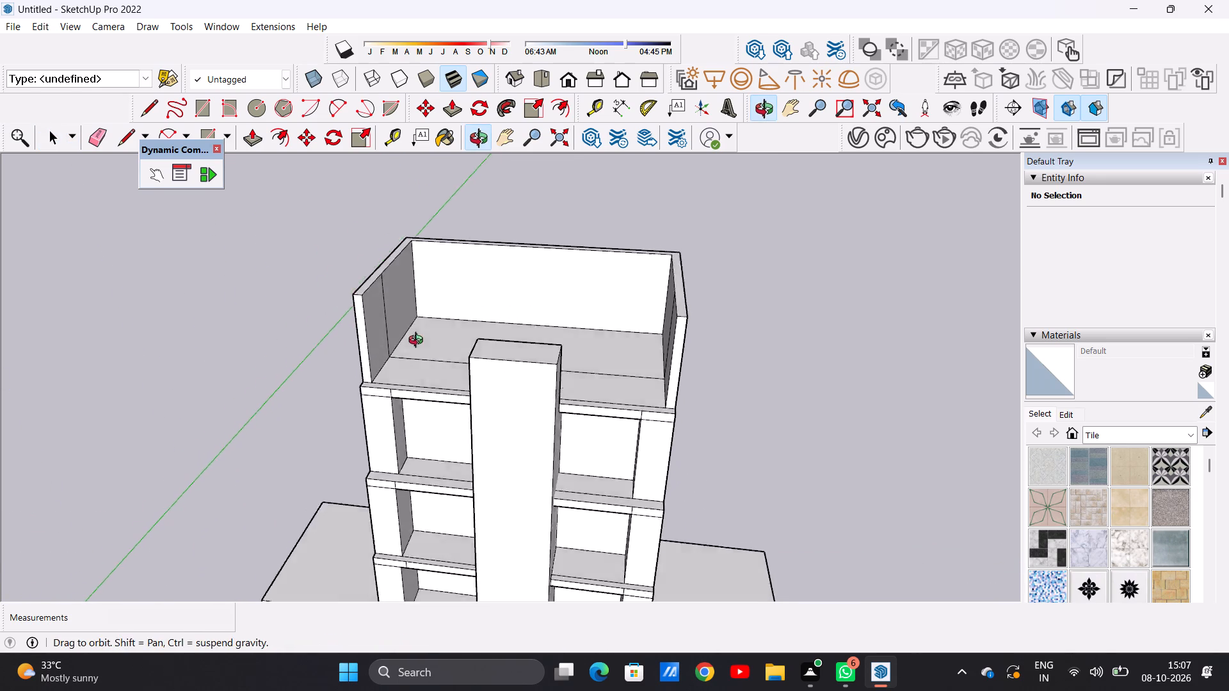
pyautogui.moveTo(419, 342); pyautogui.dragTo(371, 345, button='middle')
pyautogui.scroll(6, 382, 286)
pyautogui.press('e')
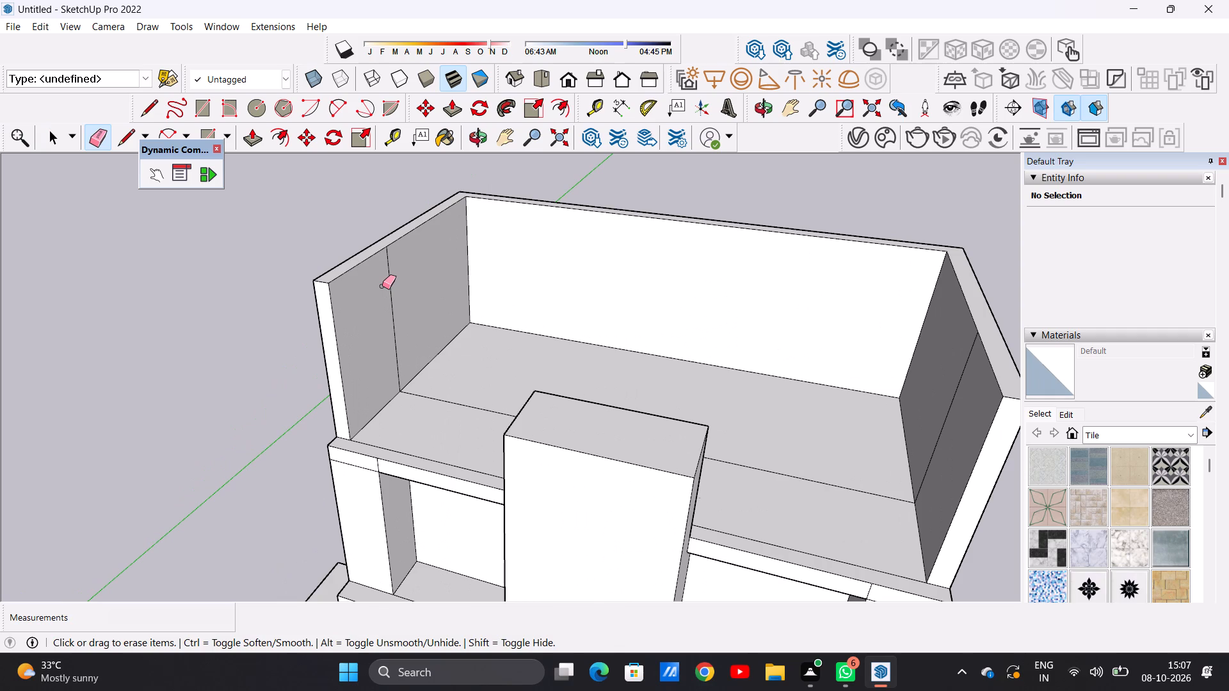
pyautogui.scroll(5, 402, 303)
pyautogui.moveTo(393, 287); pyautogui.dragTo(374, 296)
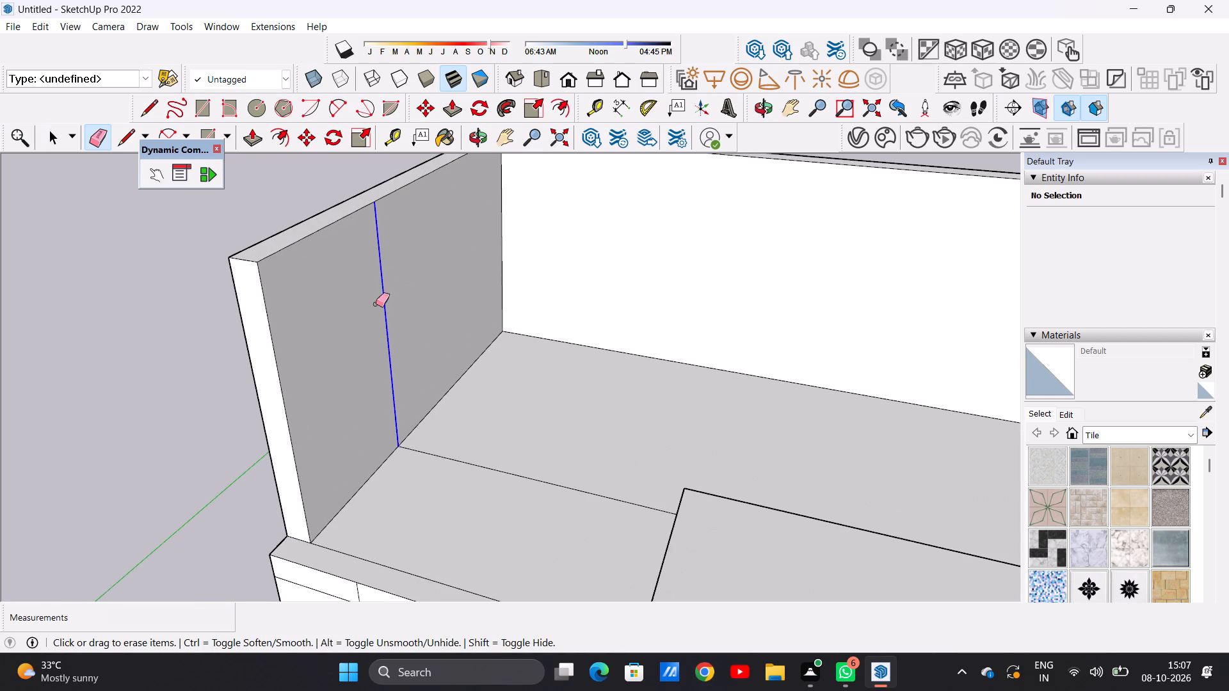
pyautogui.scroll(-8, 438, 385)
pyautogui.moveTo(449, 408); pyautogui.dragTo(686, 364, button='middle')
pyautogui.scroll(5, 767, 326)
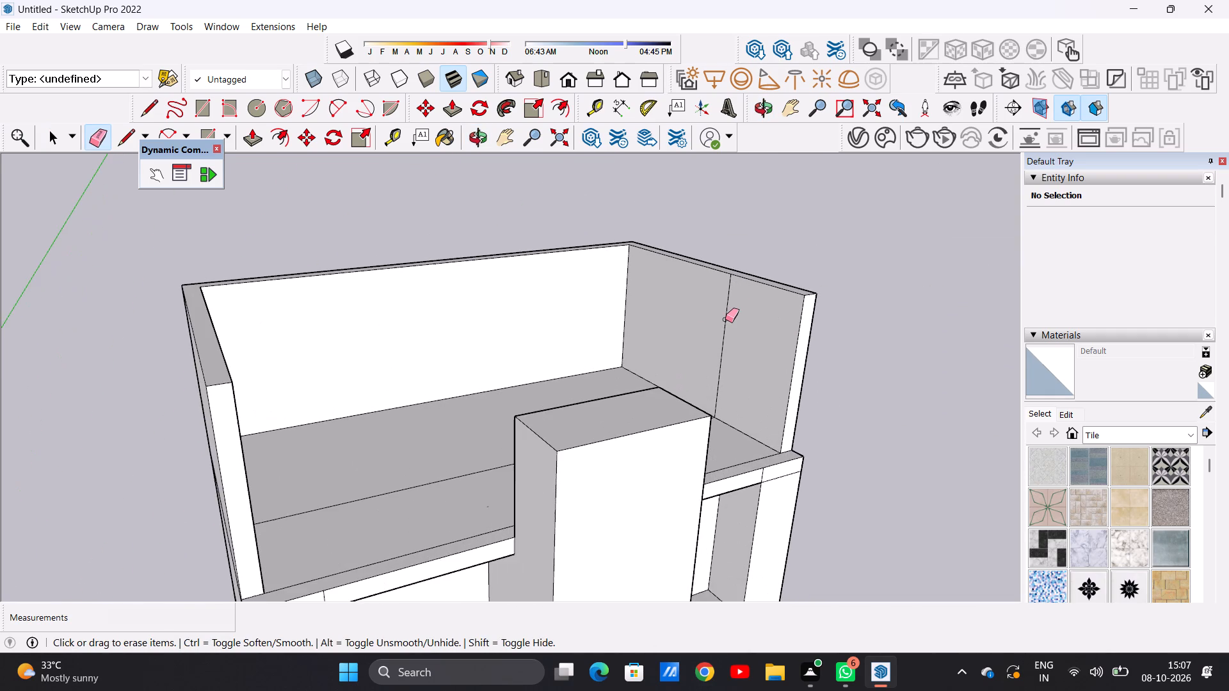
pyautogui.moveTo(712, 299); pyautogui.dragTo(740, 317)
pyautogui.press('space')
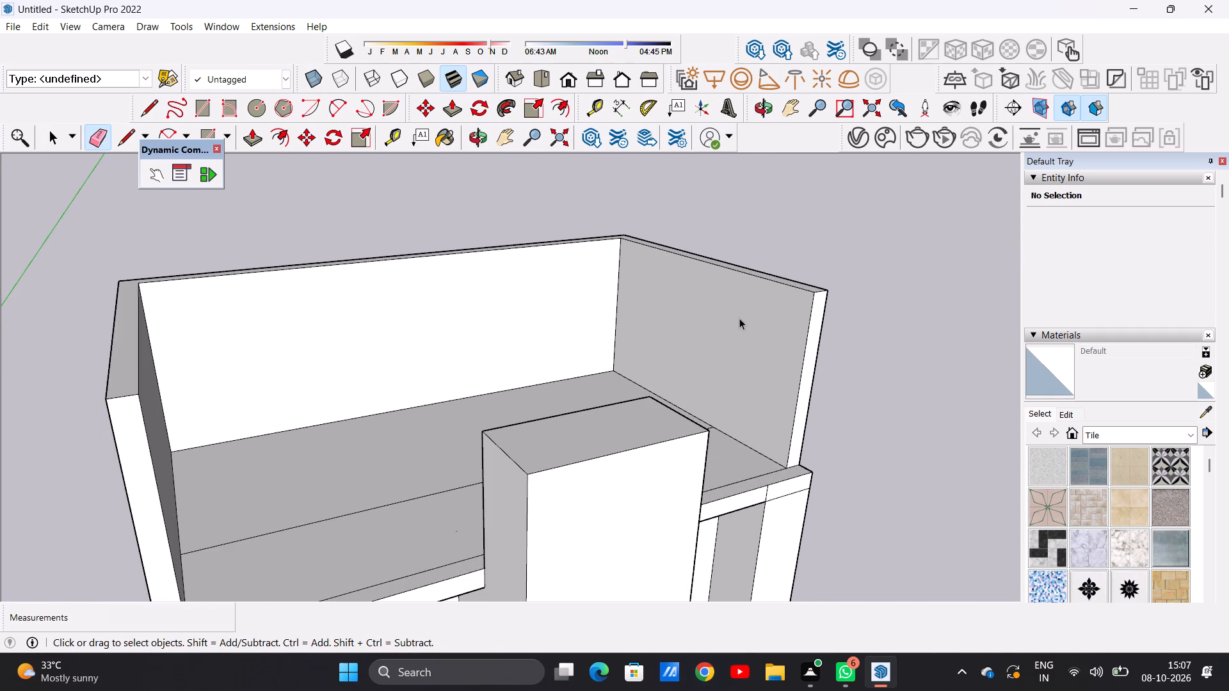
# Push/Pull the inner face of the rooftop wall left of the tower about 2' 4 11/16" inward, to the column edge below.
pyautogui.scroll(-9, 753, 446)
pyautogui.moveTo(745, 433); pyautogui.dragTo(513, 386, button='middle')
pyautogui.scroll(1, 514, 389)
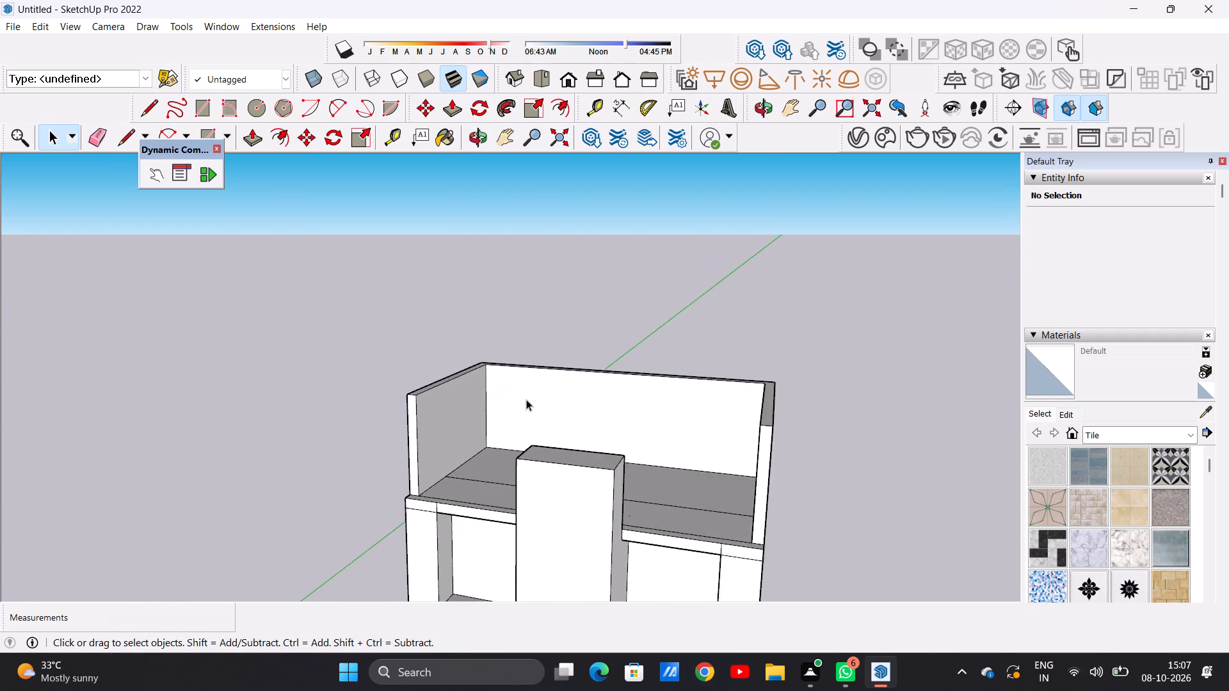
pyautogui.scroll(-3, 543, 410)
pyautogui.scroll(5, 467, 489)
pyautogui.scroll(4, 475, 435)
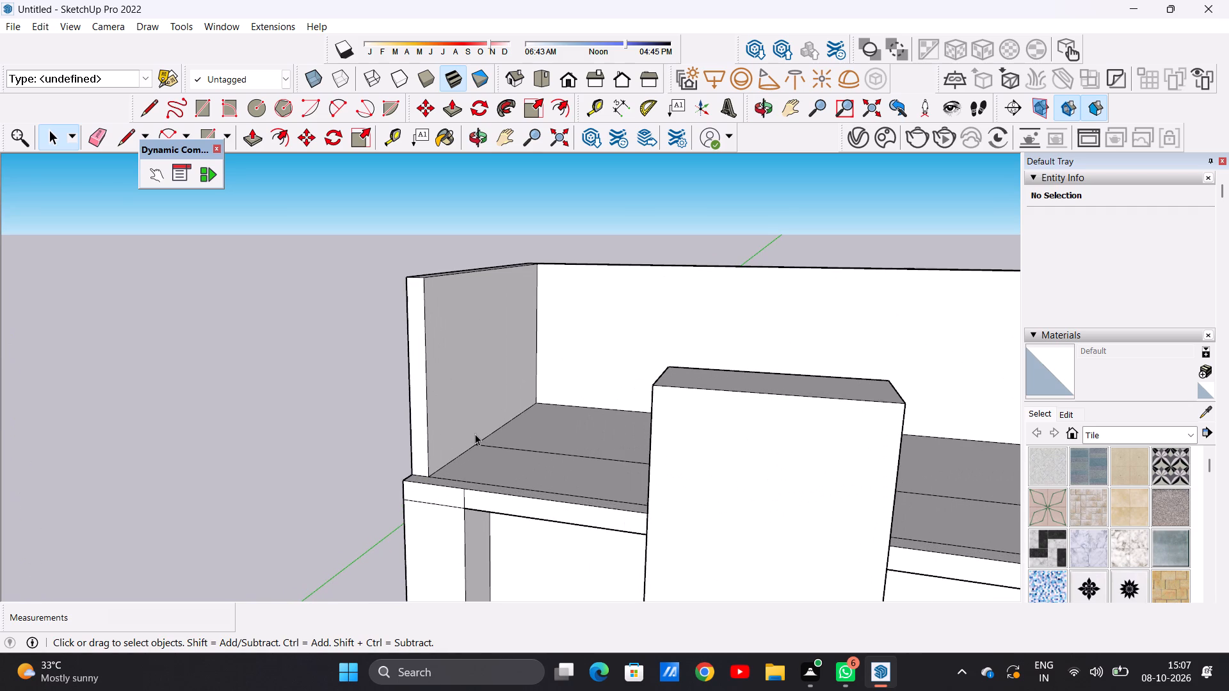
pyautogui.press('p')
pyautogui.click(451, 411)
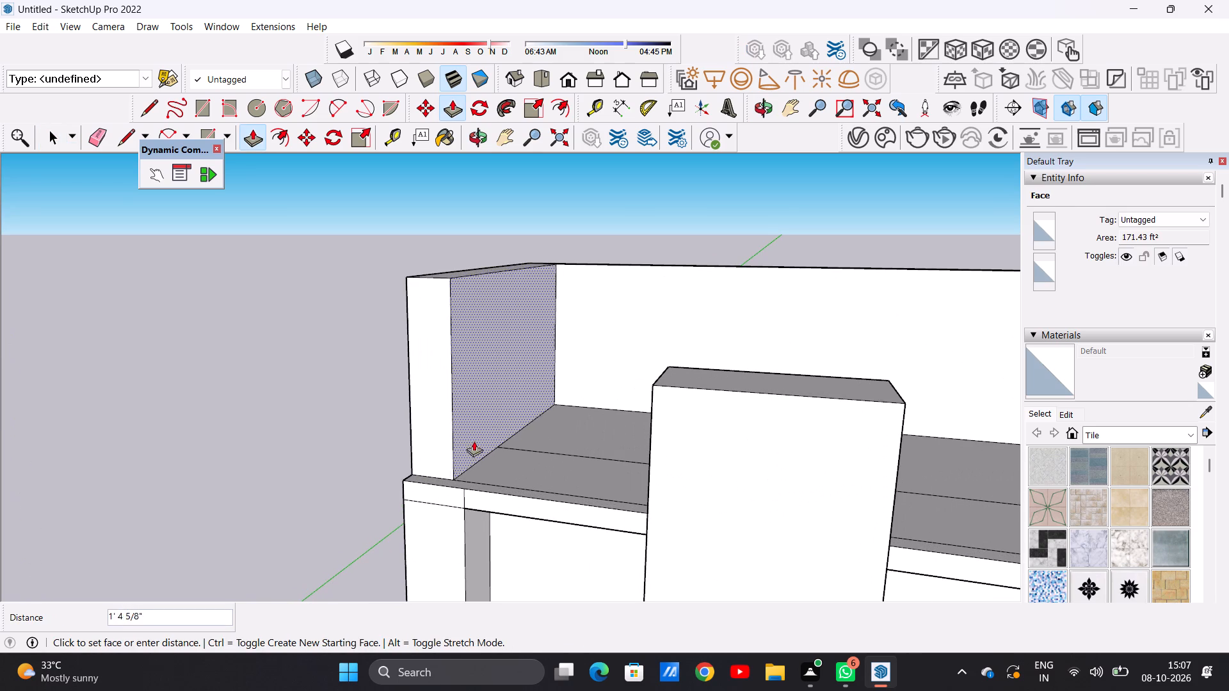
pyautogui.click(467, 505)
# Push/Pull the inner face of the rooftop wall right of the tower about 2' 3 3/4" inward, to the column edge below.
pyautogui.scroll(-3, 461, 451)
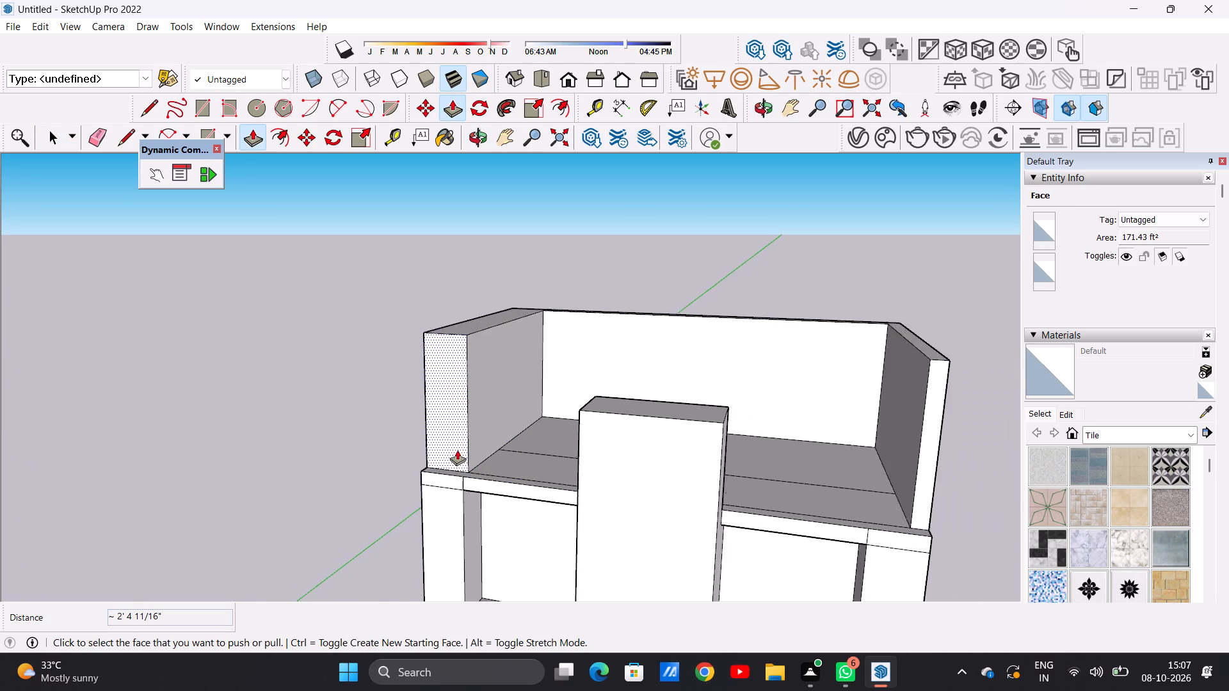
pyautogui.scroll(-4, 457, 450)
pyautogui.moveTo(744, 445); pyautogui.dragTo(848, 447, button='middle')
pyautogui.scroll(2, 782, 404)
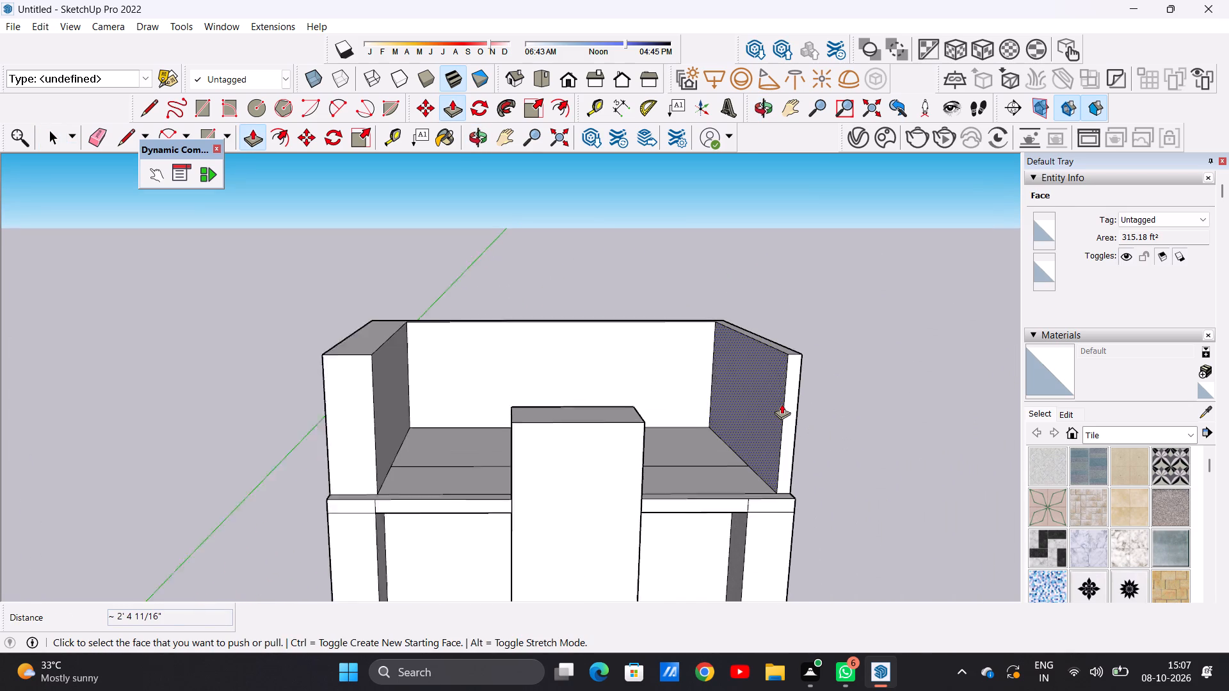
pyautogui.scroll(3, 782, 404)
pyautogui.click(782, 404)
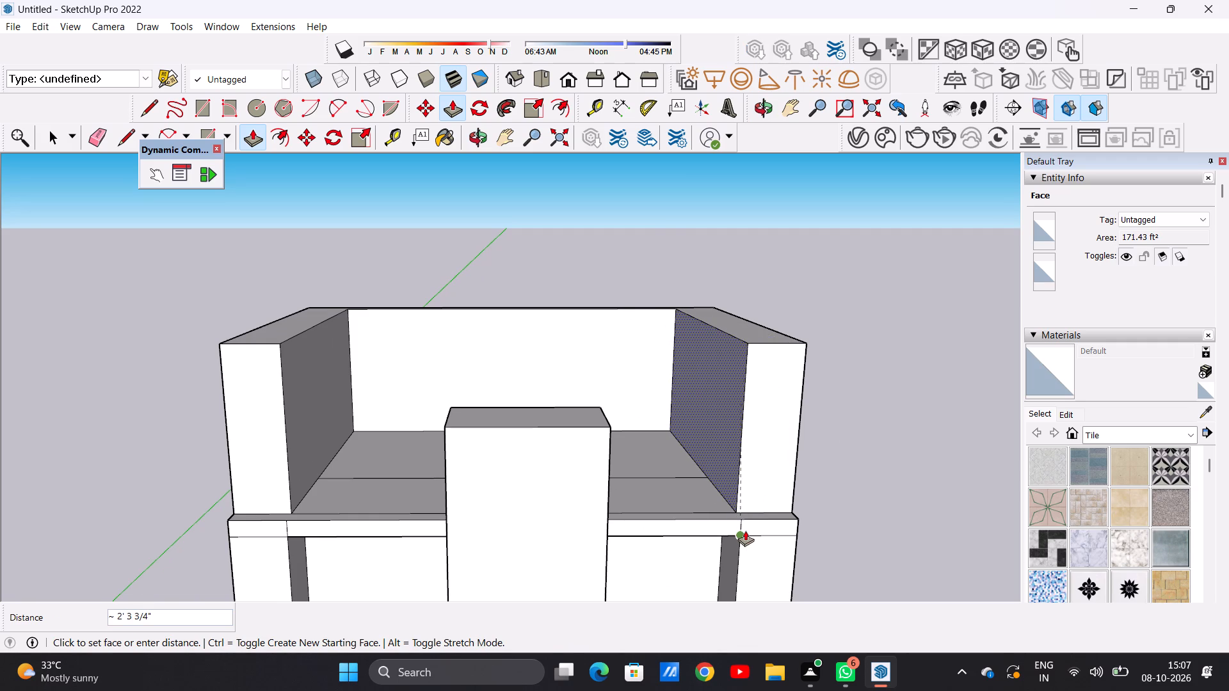
pyautogui.click(741, 534)
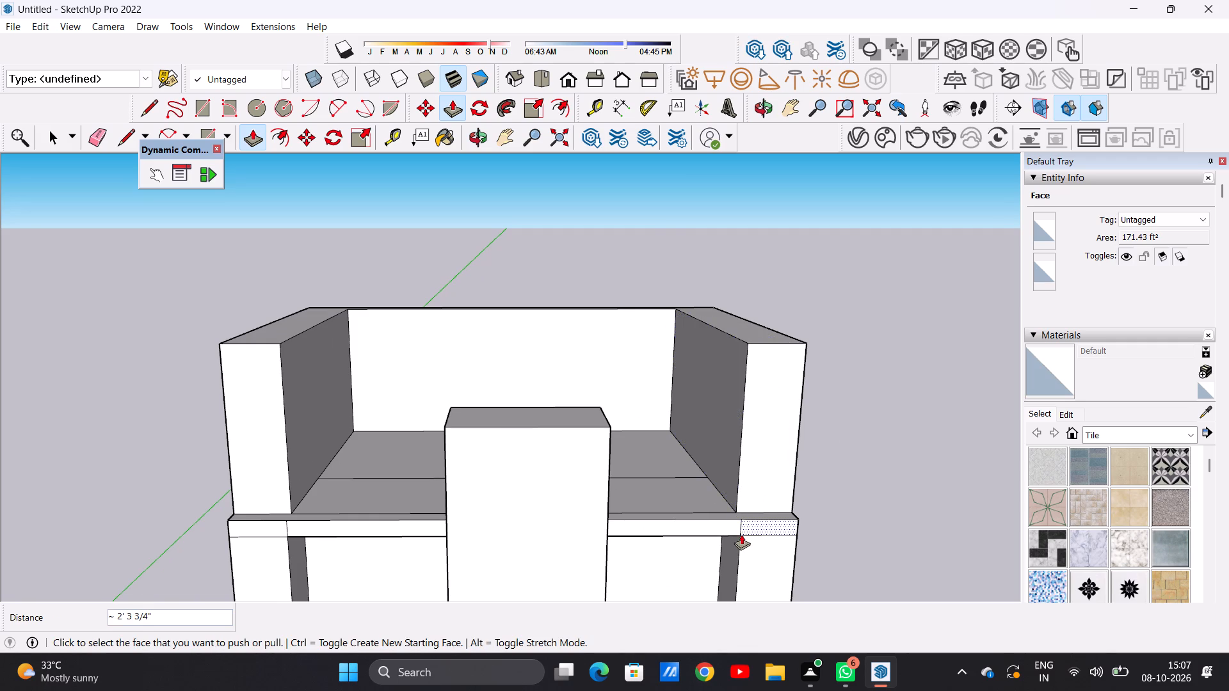
# Push/Pull the inner face of the rooftop back wall about 11' 3 15/16" forward between the two side walls.
pyautogui.moveTo(679, 347); pyautogui.dragTo(601, 392, button='middle')
pyautogui.scroll(1, 634, 376)
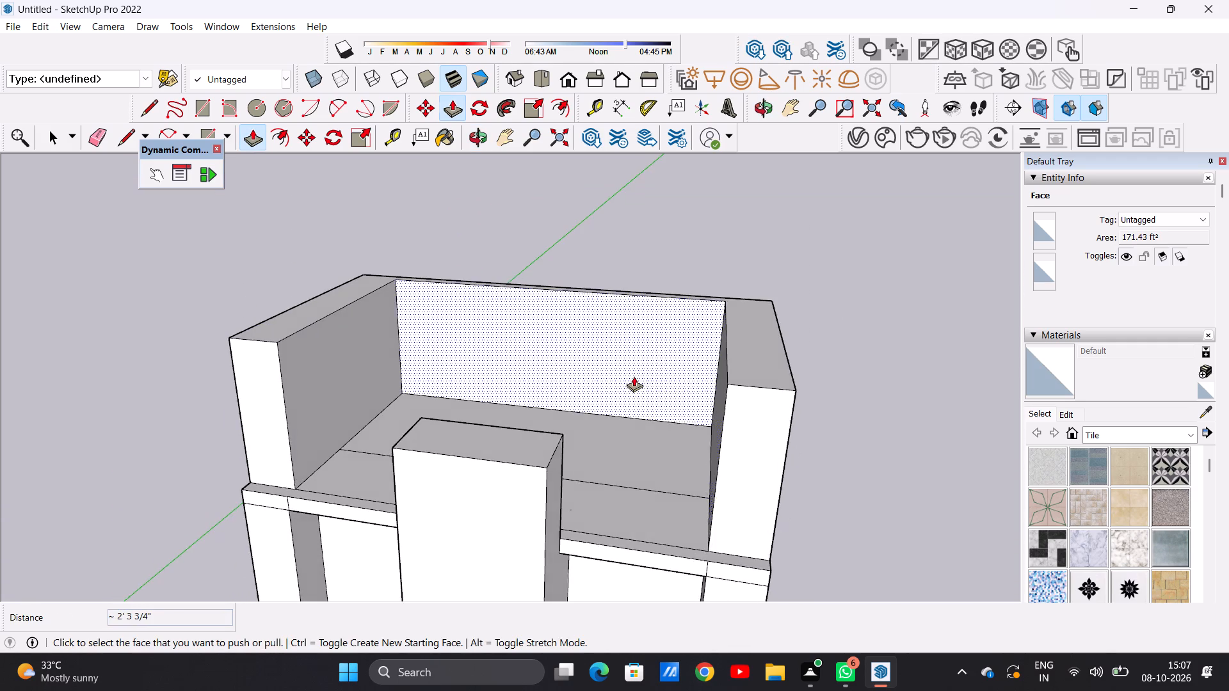
pyautogui.scroll(2, 634, 376)
pyautogui.click(638, 376)
pyautogui.scroll(-7, 714, 450)
pyautogui.scroll(8, 738, 500)
pyautogui.scroll(-1, 738, 500)
pyautogui.scroll(7, 738, 500)
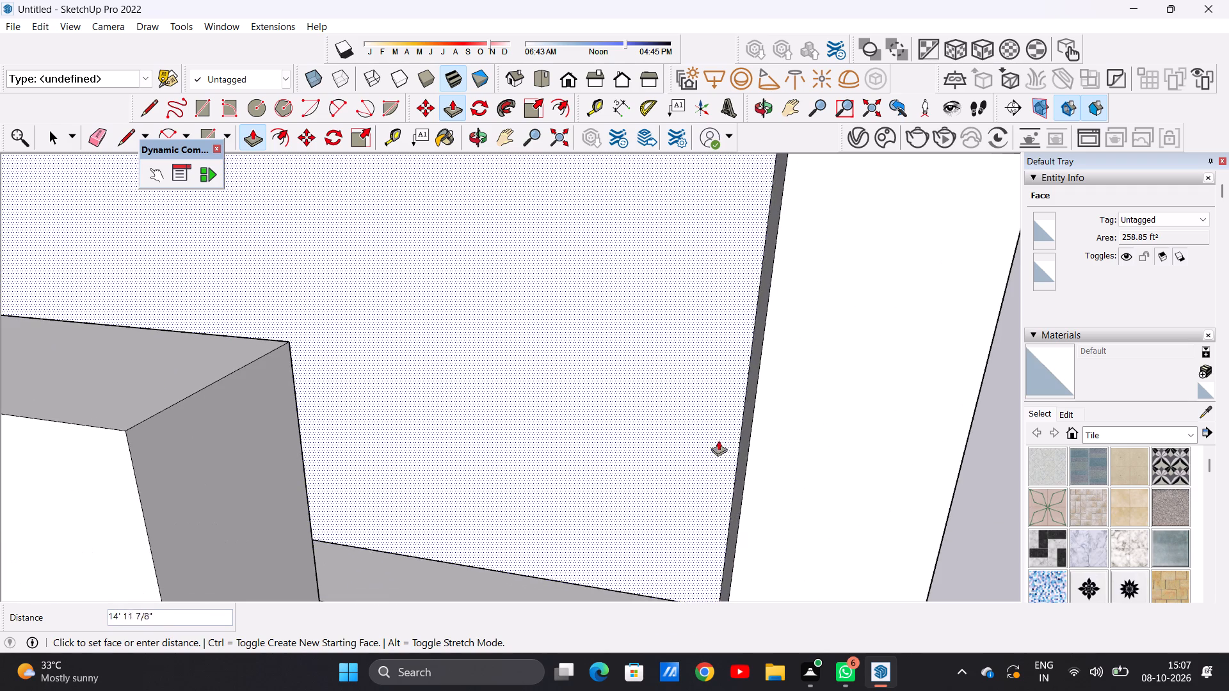
pyautogui.click(731, 370)
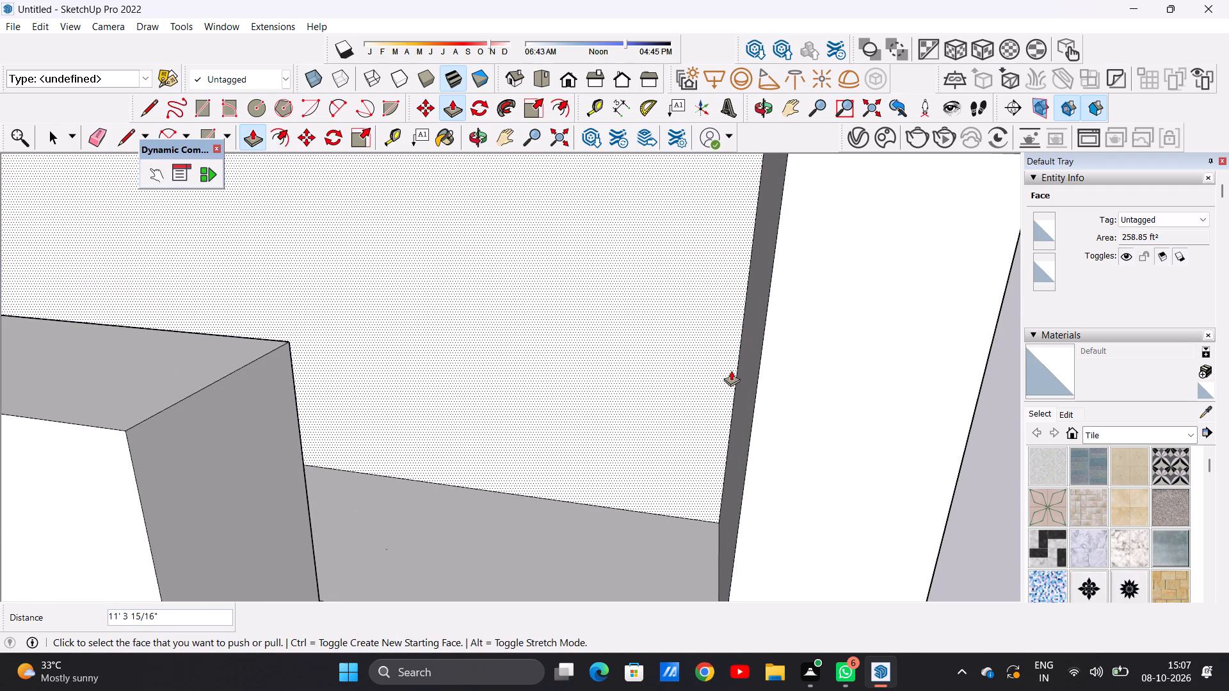
pyautogui.press('space')
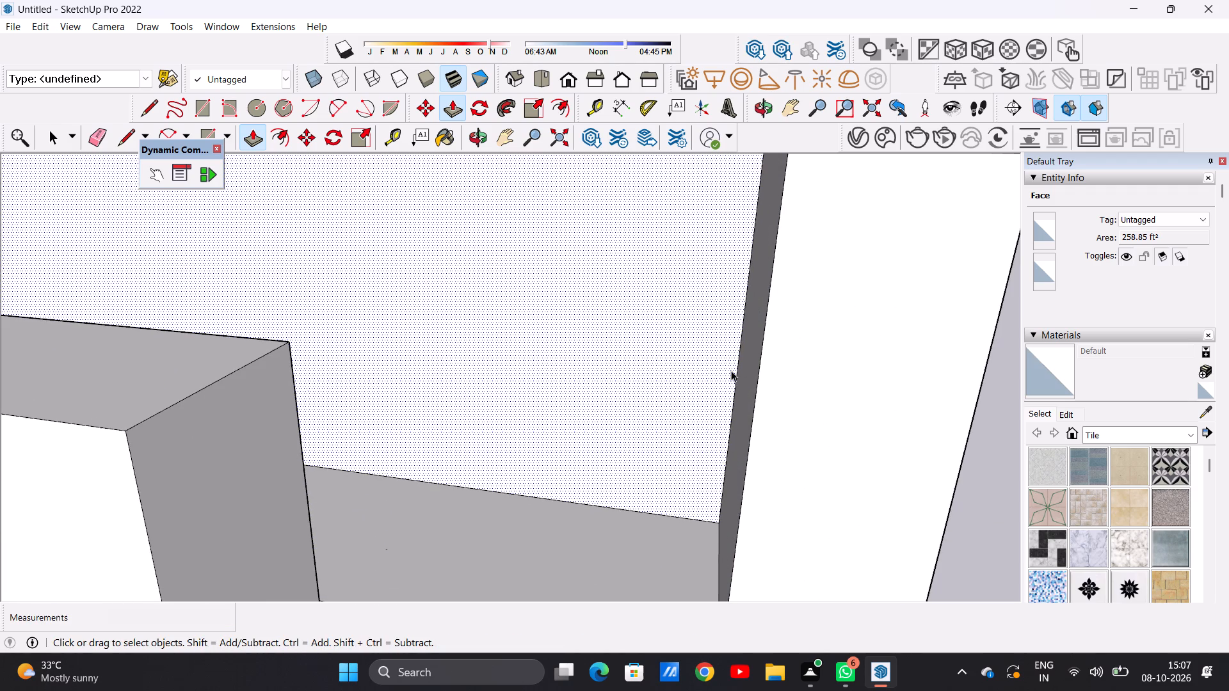
# Push/Pull the tower's rear face above the roof slab about 11 3/8" and another 5' 9 13/16" back to the rooftop wall.
pyautogui.scroll(-14, 664, 463)
pyautogui.moveTo(577, 481); pyautogui.dragTo(551, 445, button='middle')
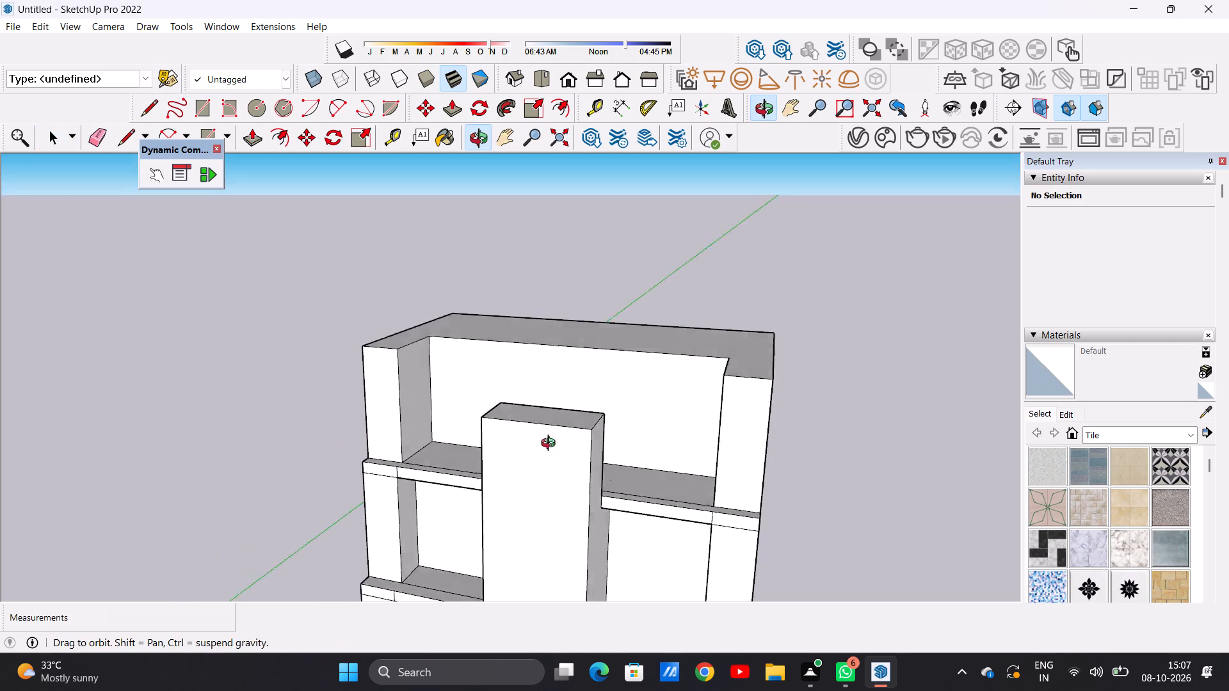
pyautogui.moveTo(551, 445); pyautogui.dragTo(310, 447, button='middle')
pyautogui.scroll(5, 410, 452)
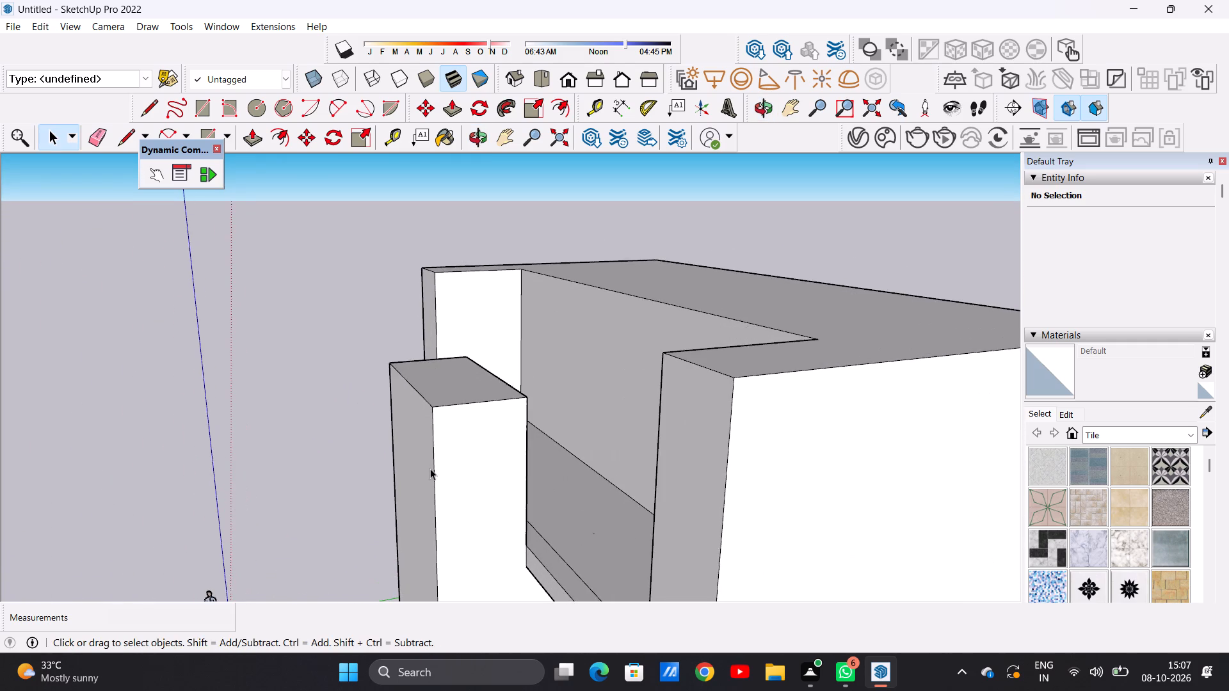
pyautogui.moveTo(430, 469); pyautogui.dragTo(433, 496, button='middle')
pyautogui.scroll(-6, 449, 468)
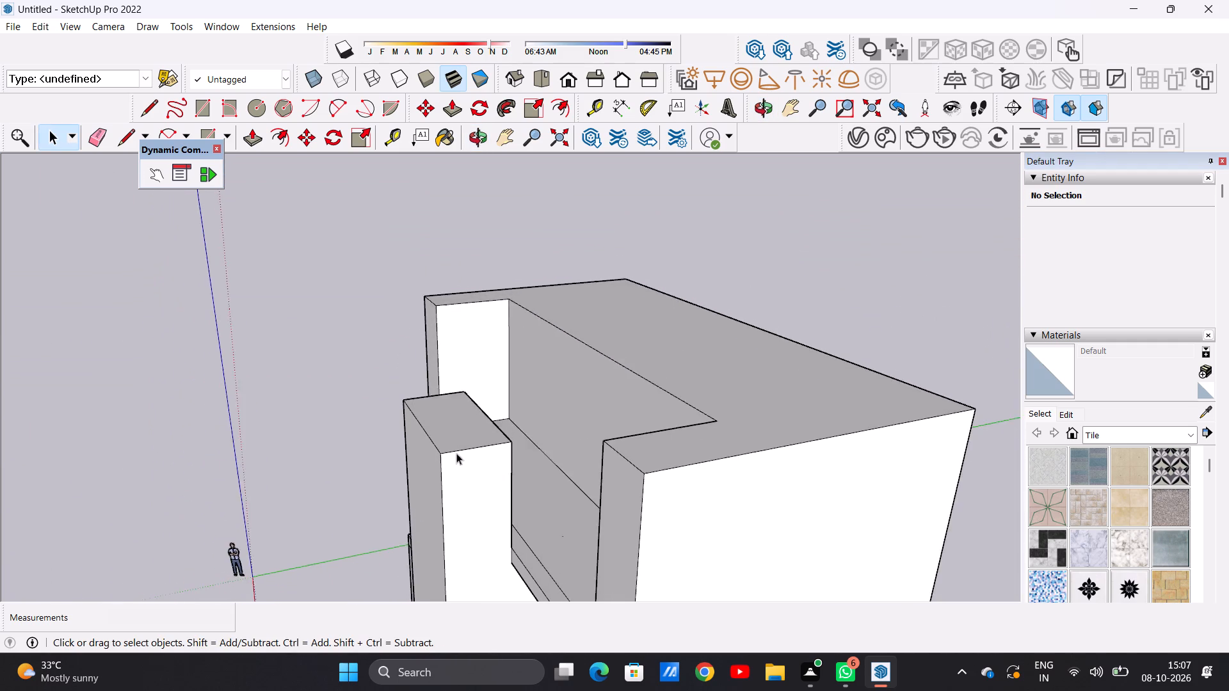
pyautogui.scroll(-6, 456, 453)
pyautogui.moveTo(470, 468); pyautogui.dragTo(339, 531, button='middle')
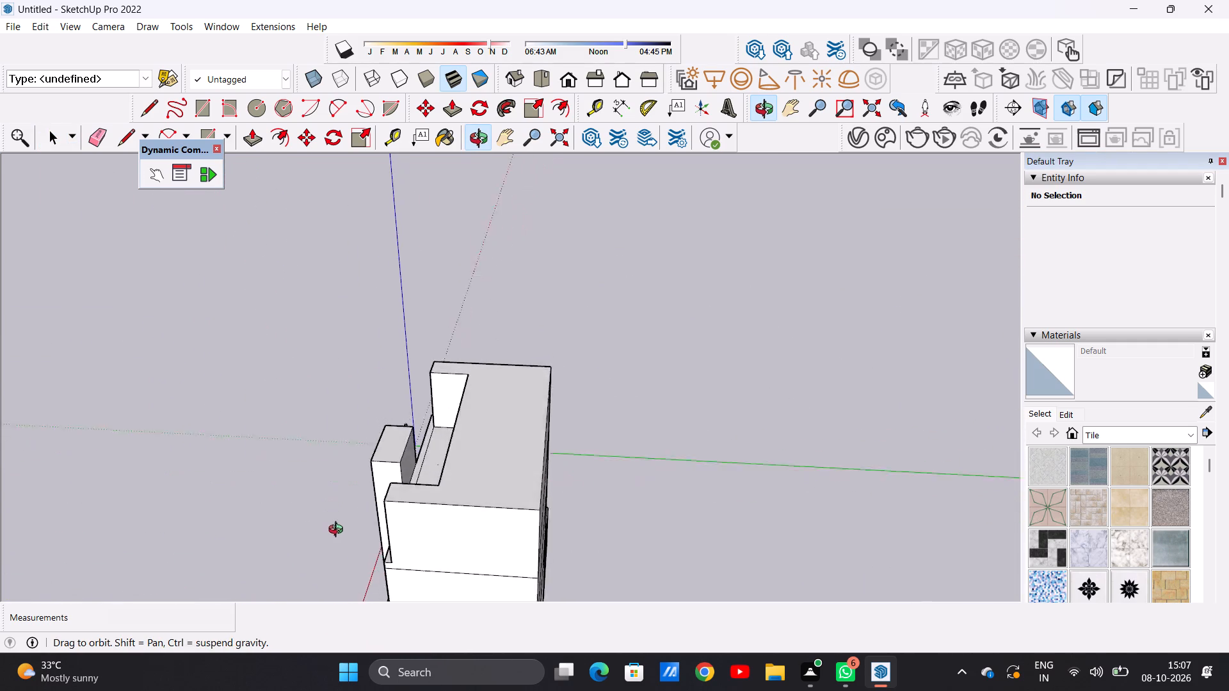
pyautogui.moveTo(339, 531); pyautogui.dragTo(511, 505, button='middle')
pyautogui.scroll(5, 495, 489)
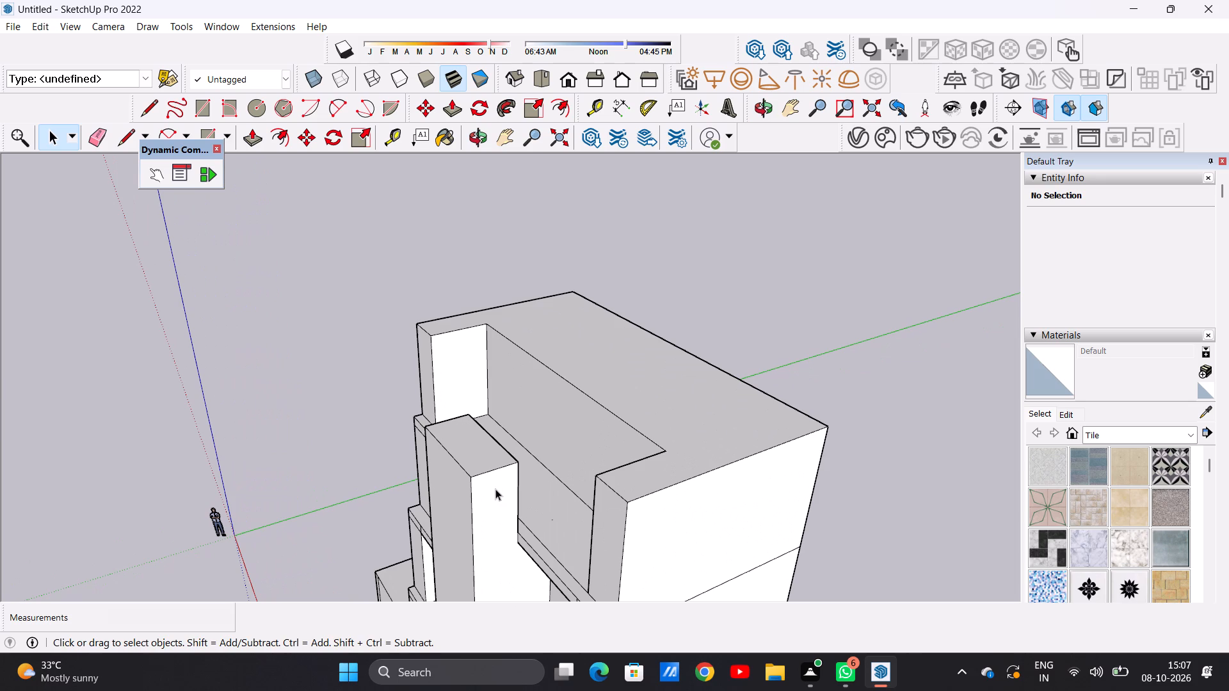
pyautogui.press('p')
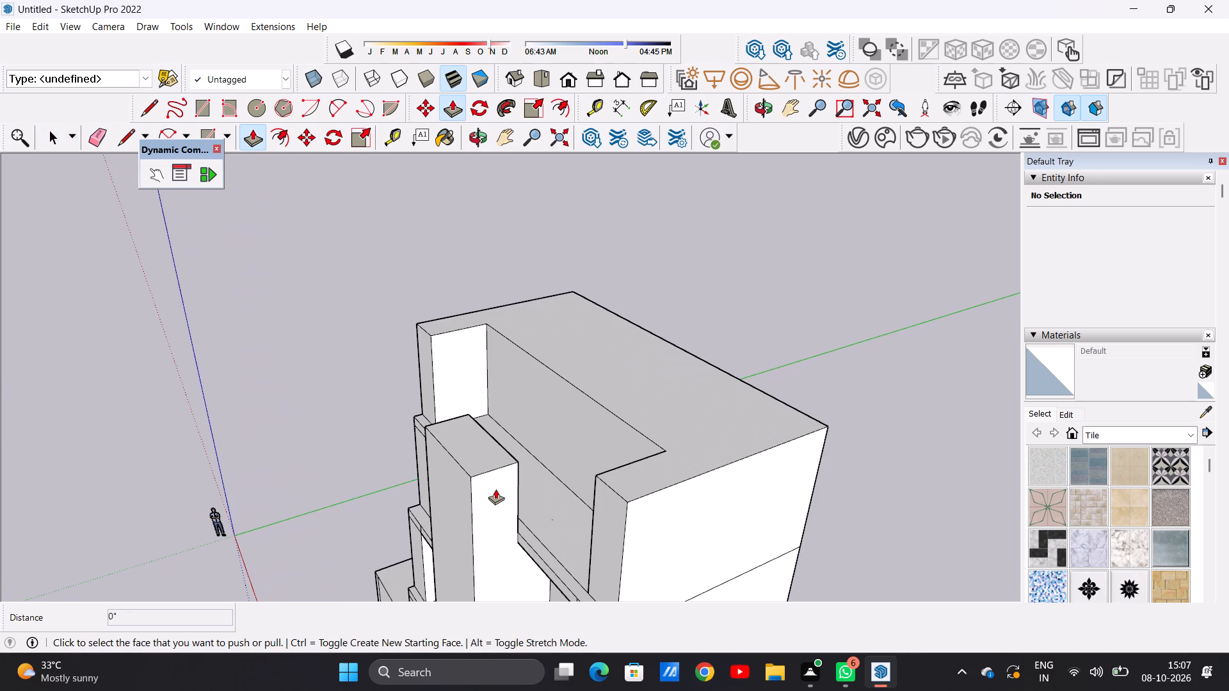
pyautogui.moveTo(554, 443); pyautogui.dragTo(390, 448, button='middle')
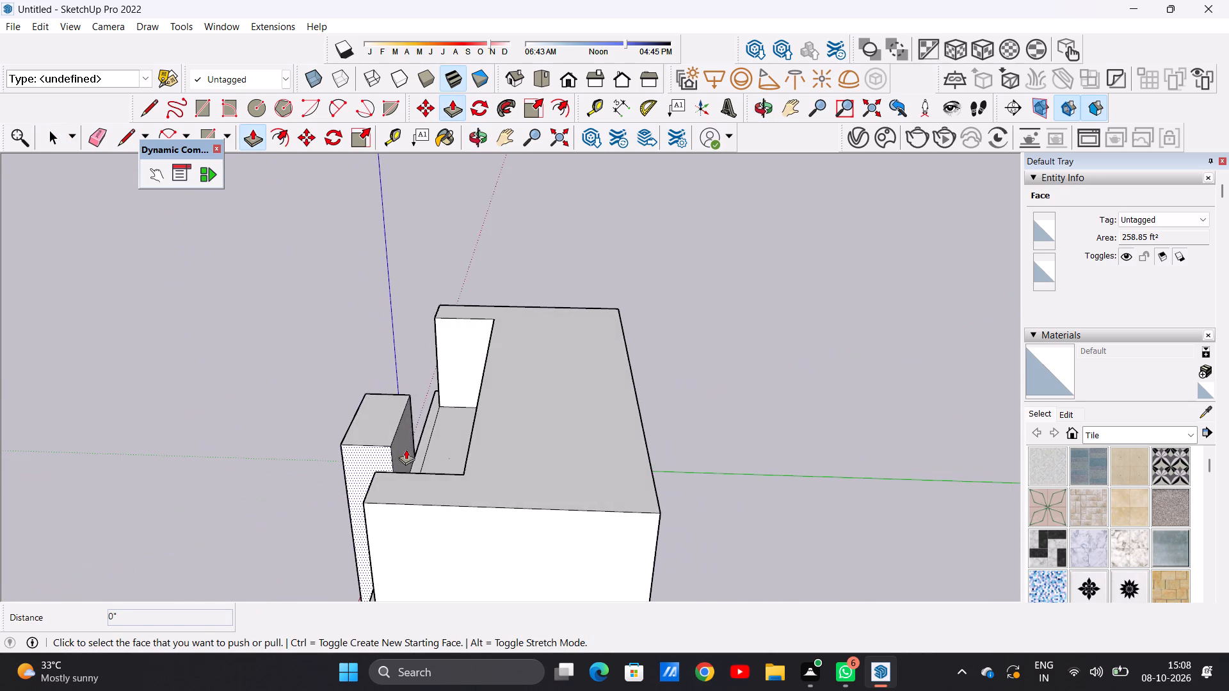
pyautogui.scroll(9, 406, 449)
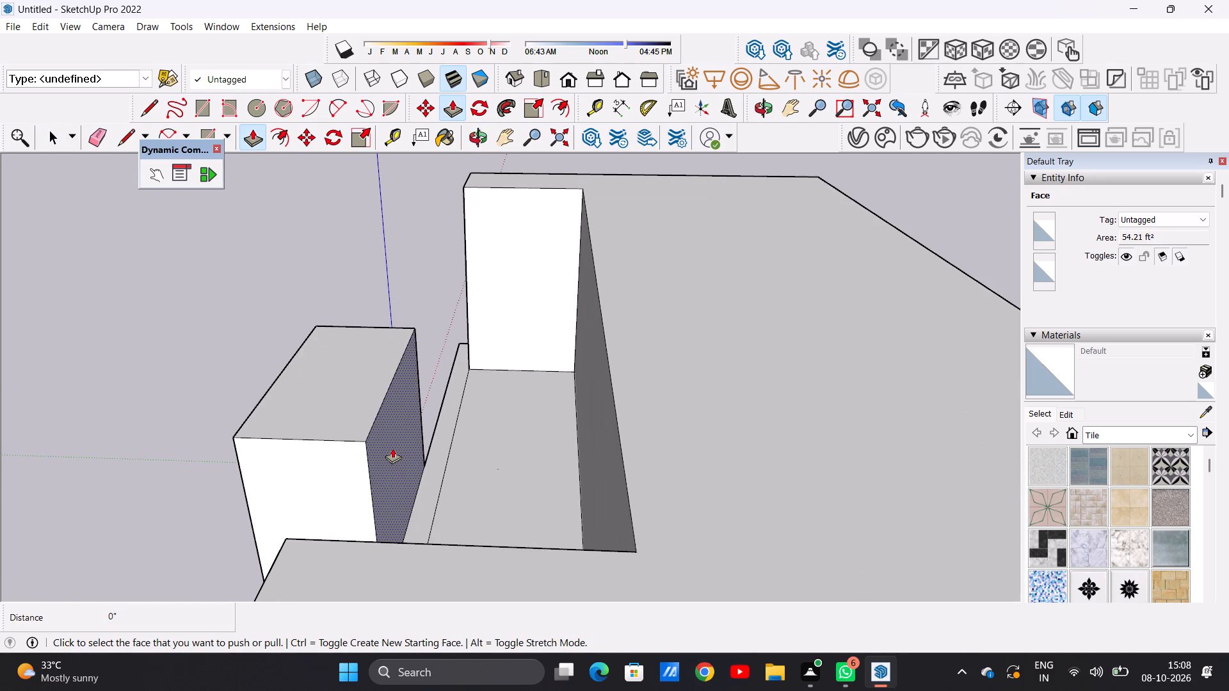
pyautogui.click(390, 448)
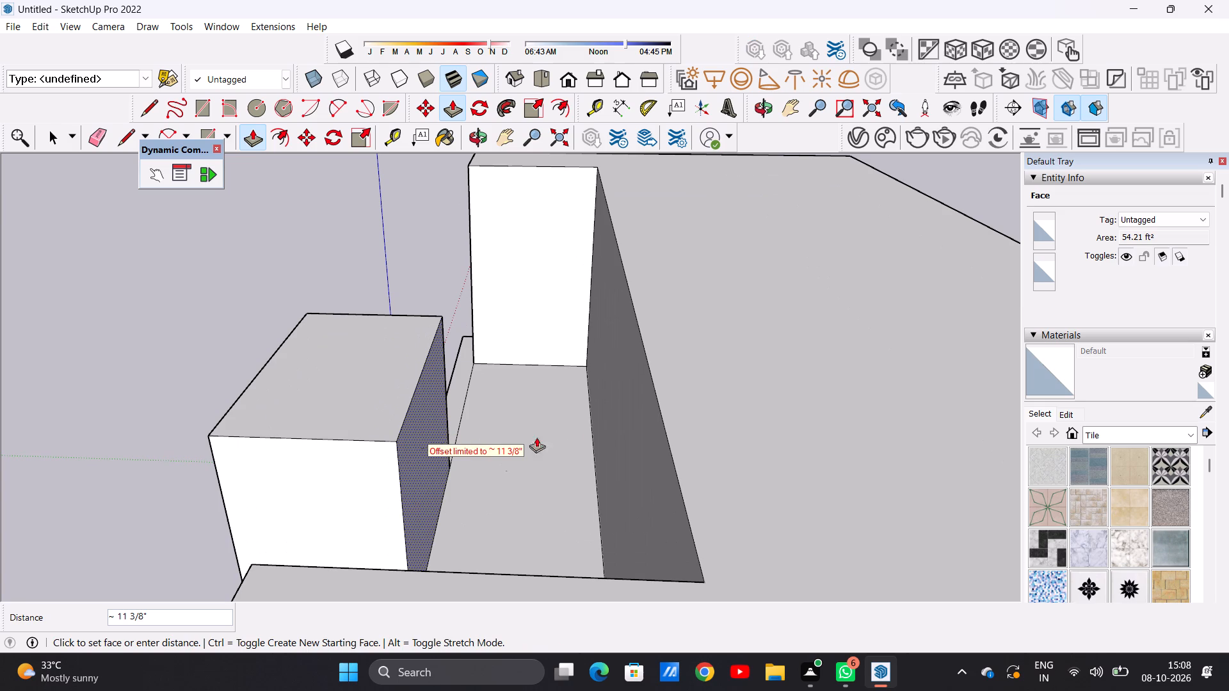
pyautogui.click(634, 422)
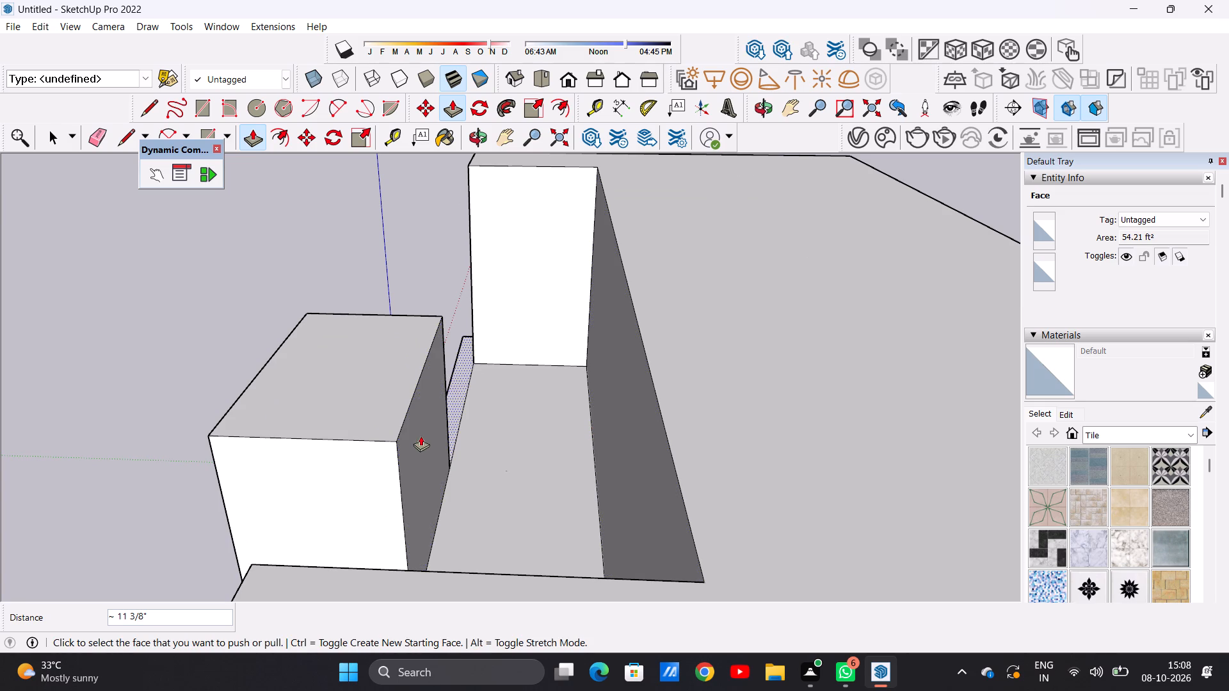
pyautogui.click(421, 436)
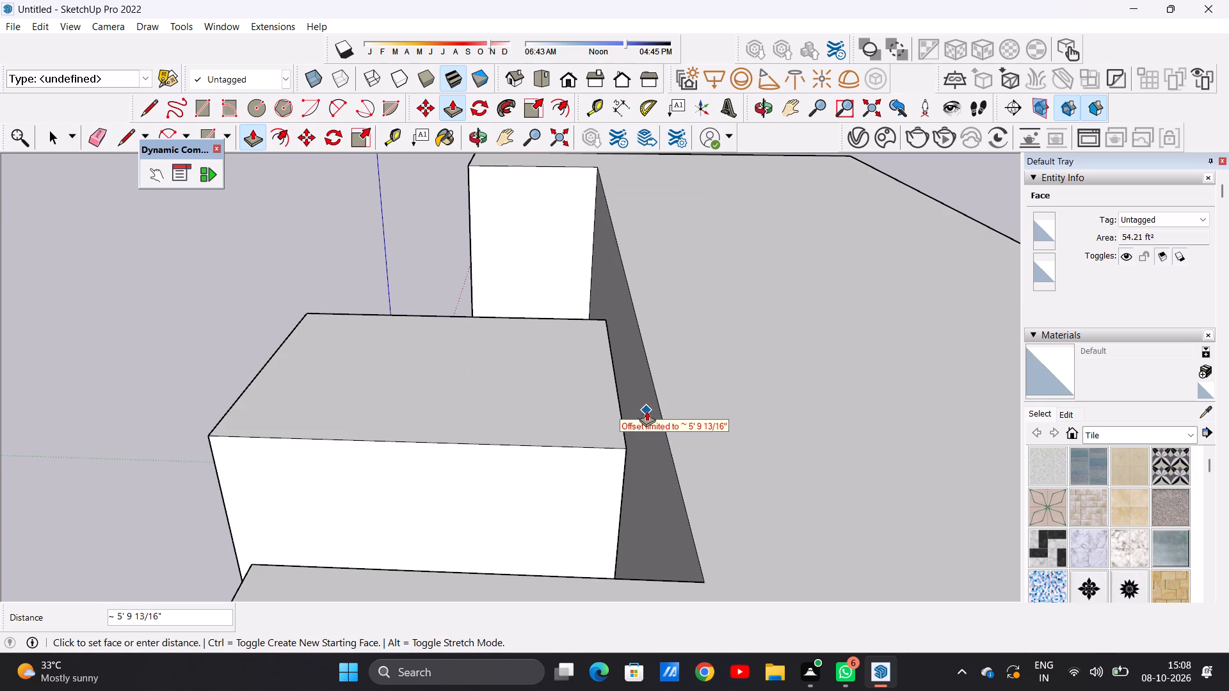
pyautogui.click(647, 411)
pyautogui.press('space')
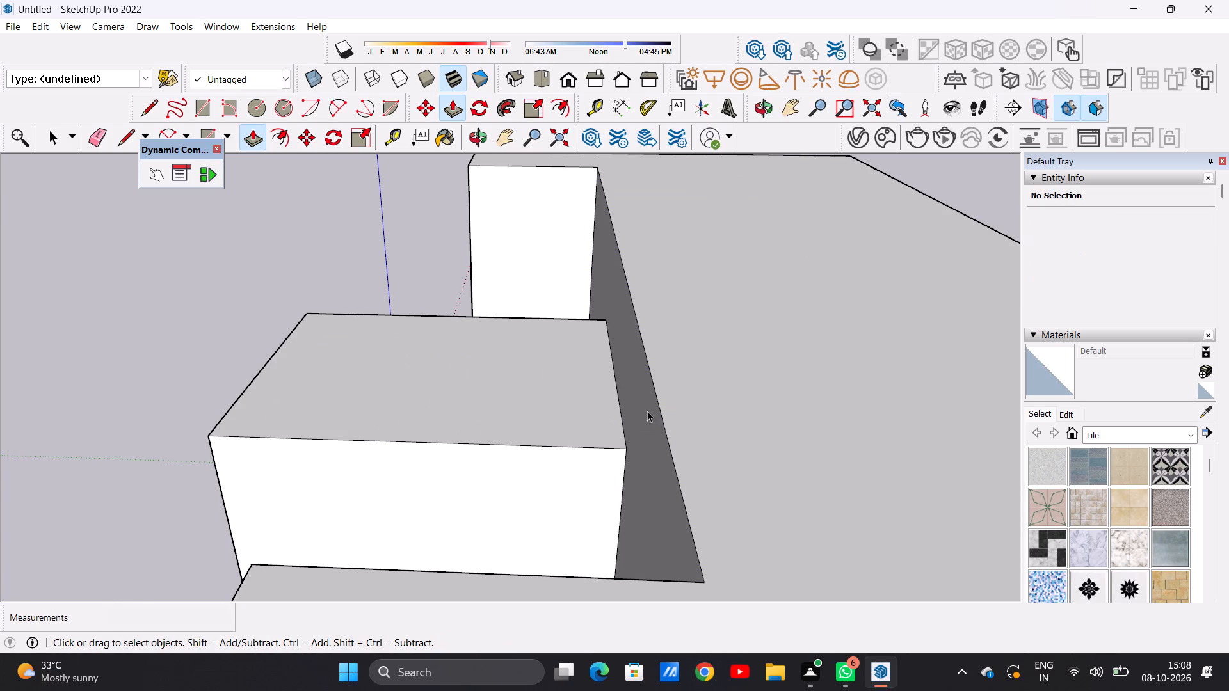
# Examine the extended tower top and the rooftop walls from the front and from above.
pyautogui.scroll(-6, 416, 493)
pyautogui.moveTo(371, 491); pyautogui.dragTo(650, 438, button='middle')
pyautogui.moveTo(517, 441); pyautogui.dragTo(545, 435, button='middle')
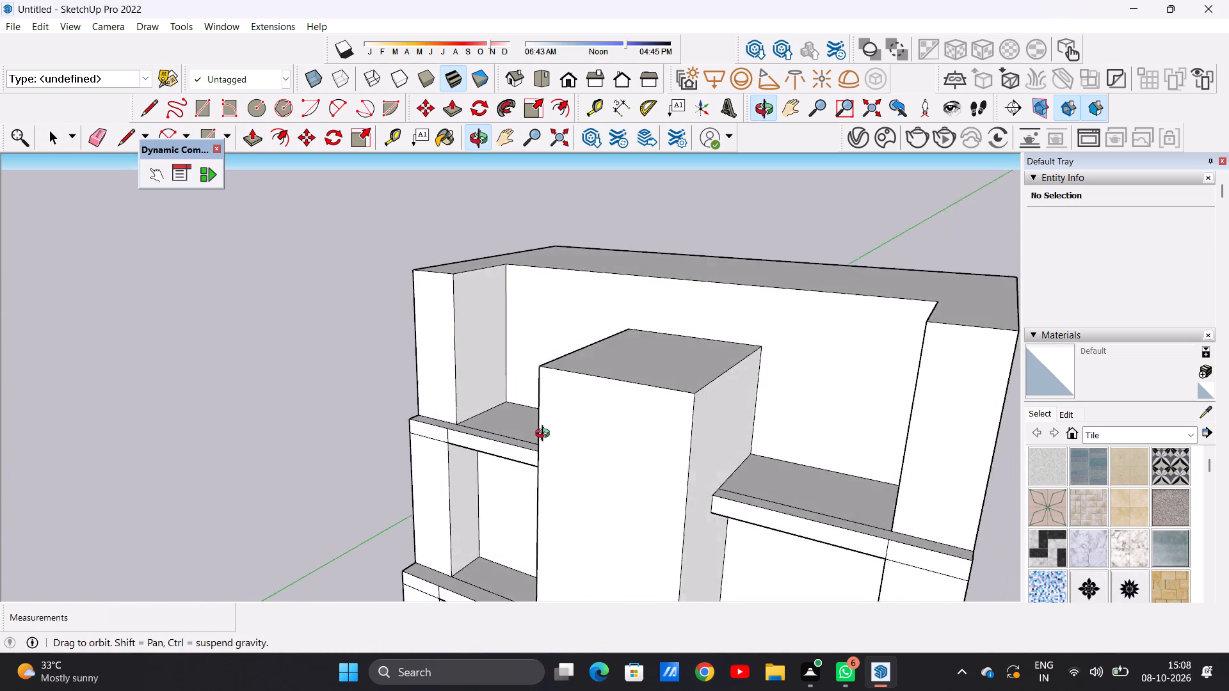
pyautogui.moveTo(545, 435); pyautogui.dragTo(746, 364, button='middle')
pyautogui.scroll(2, 548, 338)
pyautogui.scroll(-1, 555, 340)
pyautogui.scroll(13, 555, 340)
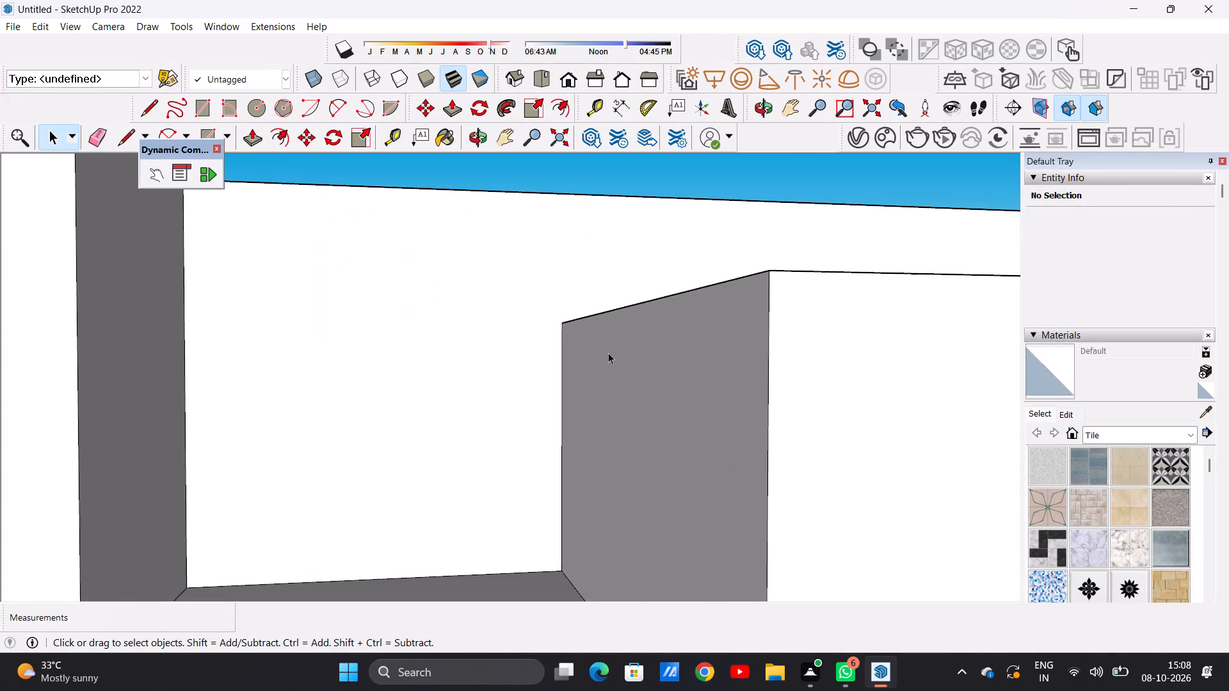
pyautogui.scroll(5, 608, 353)
pyautogui.scroll(-20, 568, 479)
pyautogui.scroll(-7, 568, 479)
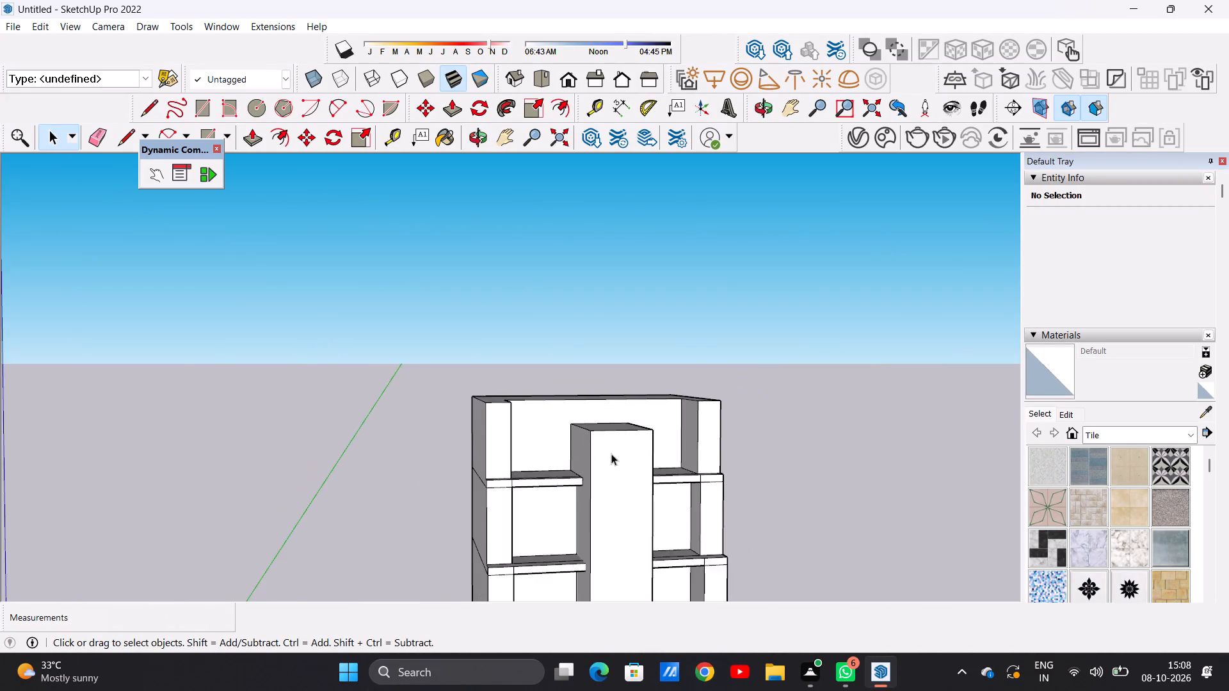
pyautogui.moveTo(609, 455); pyautogui.dragTo(537, 548, button='middle')
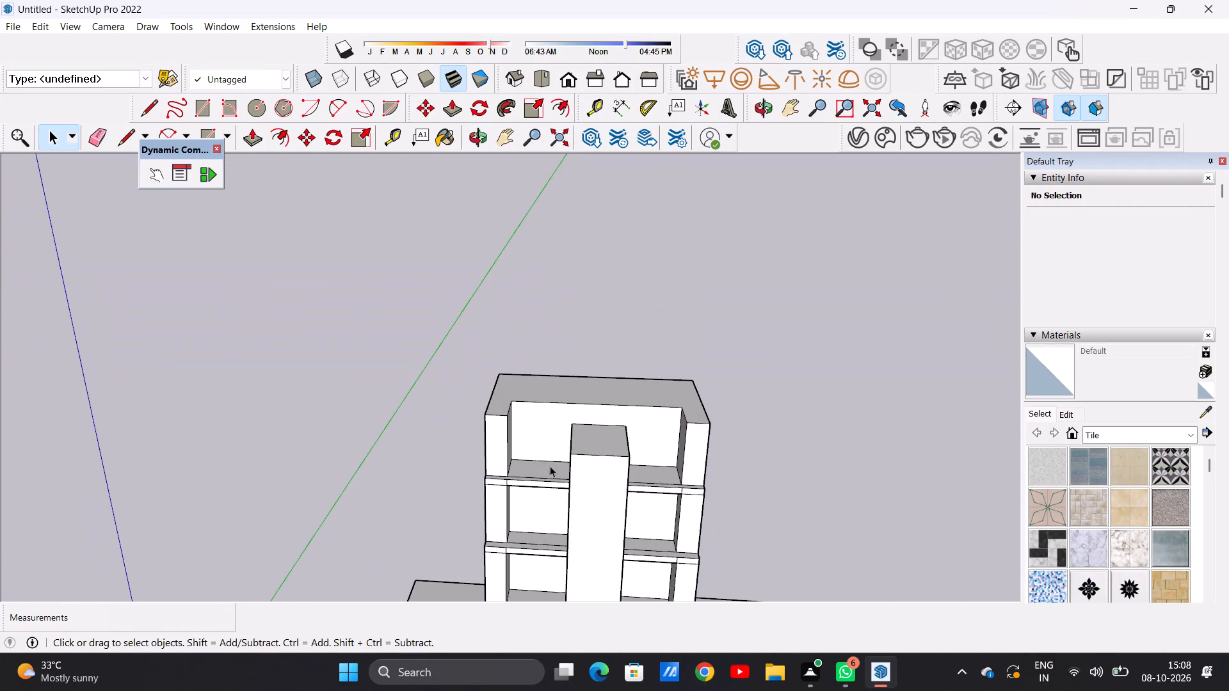
pyautogui.scroll(-3, 559, 410)
pyautogui.scroll(5, 579, 429)
pyautogui.scroll(-6, 554, 392)
pyautogui.moveTo(570, 409); pyautogui.dragTo(568, 477, button='middle')
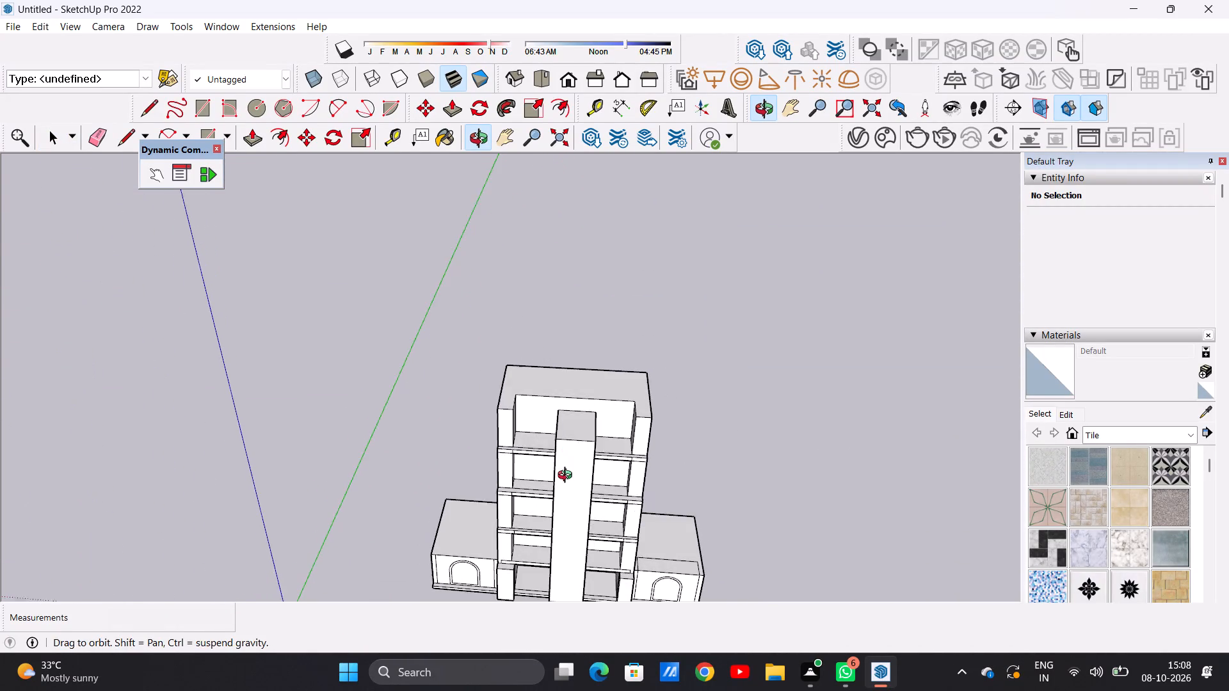
pyautogui.moveTo(568, 477); pyautogui.dragTo(566, 482, button='middle')
# Push/Pull the U-shaped top face of the rooftop walls up 1' as a new starting face, forming a separate band.
pyautogui.scroll(12, 648, 377)
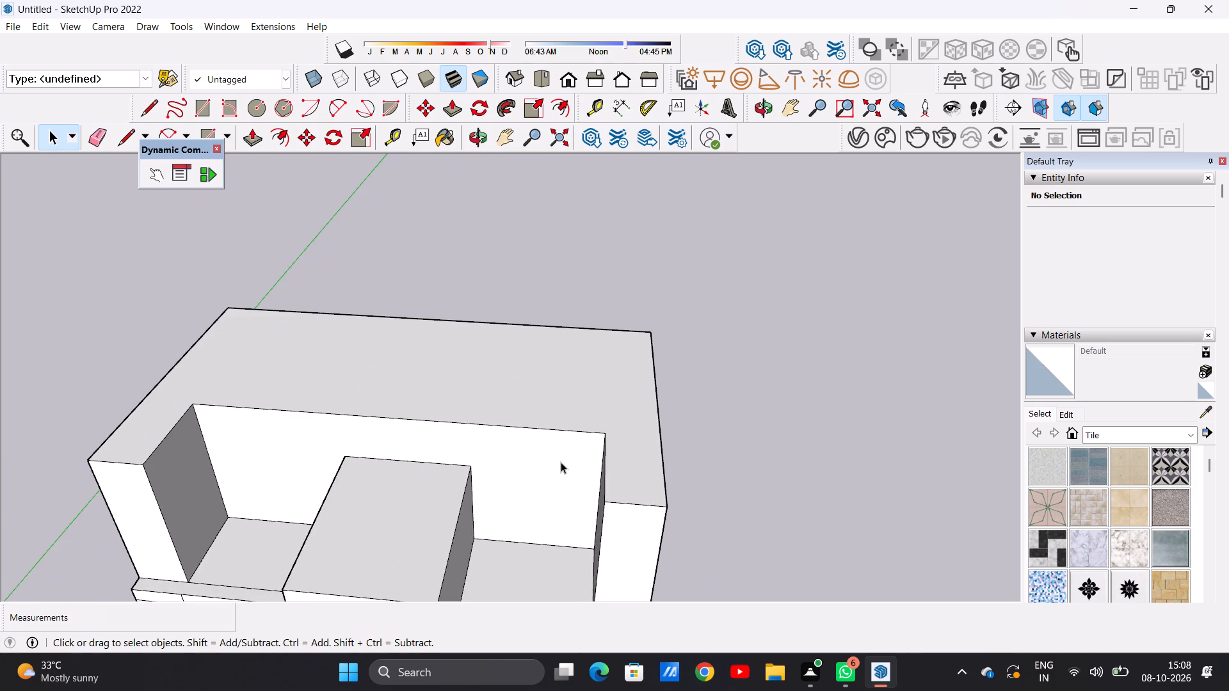
pyautogui.press('p')
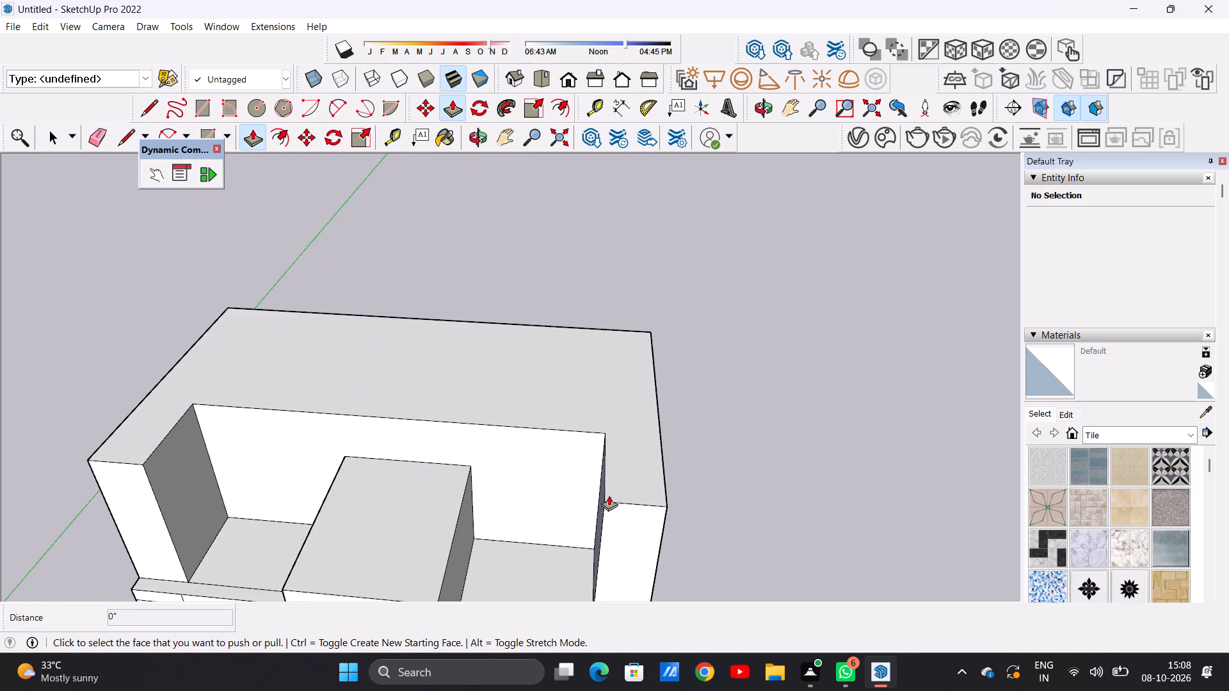
pyautogui.click(632, 461)
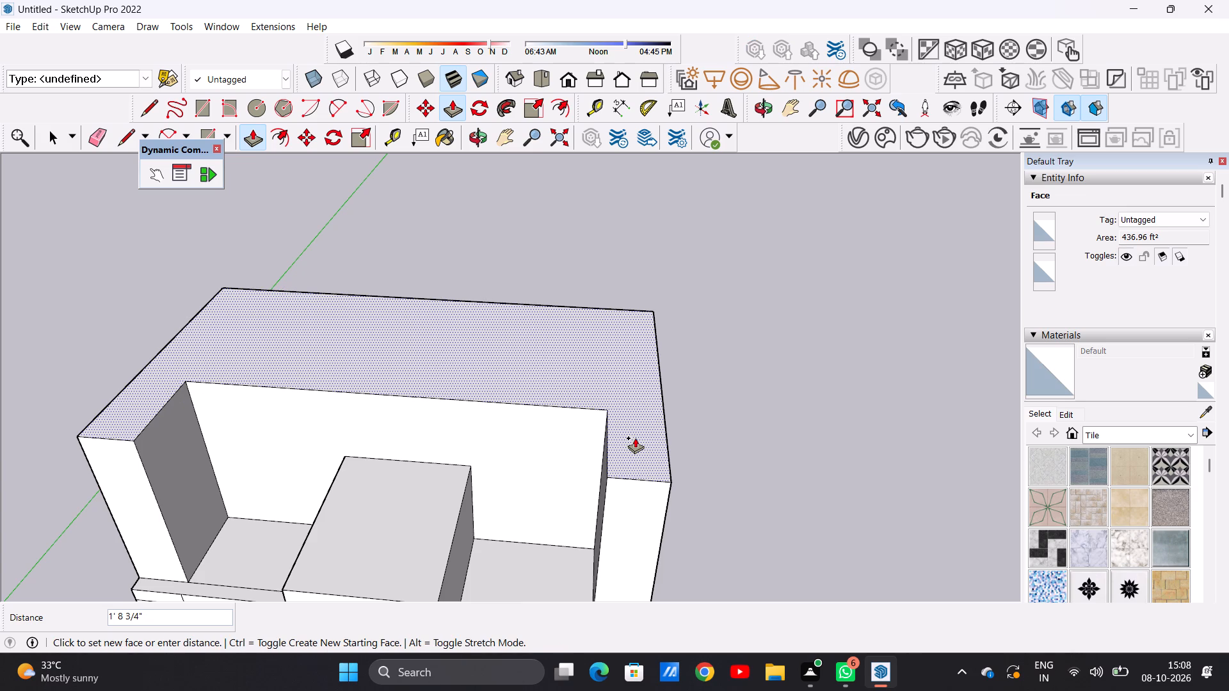
pyautogui.write("1'")
pyautogui.press('Return')
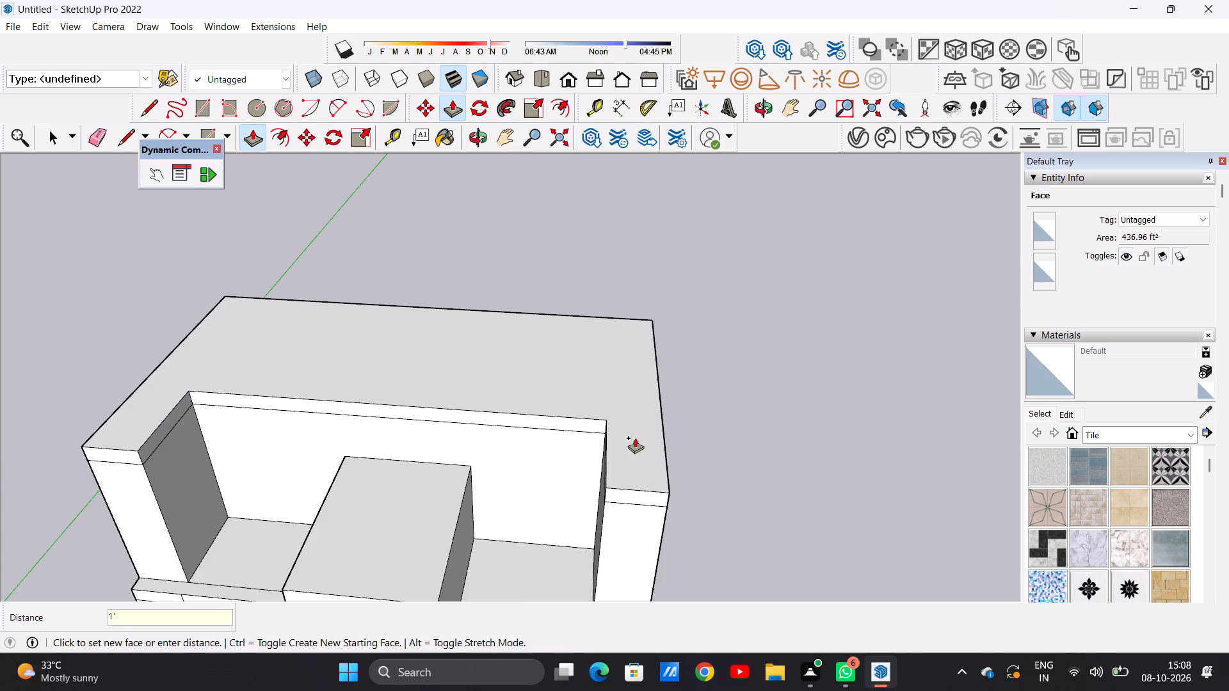
pyautogui.press('space')
# Push/Pull the tower's top face up about 3' 4 7/8" to the lower edge of the rooftop band.
pyautogui.scroll(-3, 600, 450)
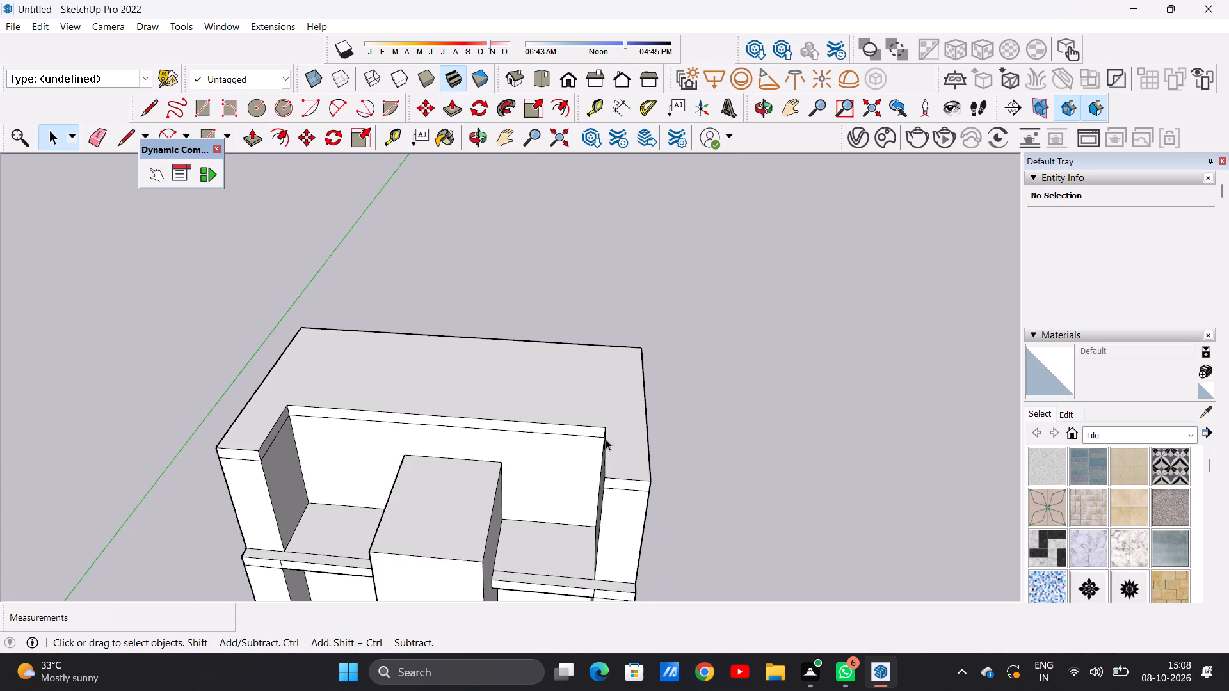
pyautogui.moveTo(557, 523); pyautogui.dragTo(606, 395, button='middle')
pyautogui.scroll(-8, 572, 454)
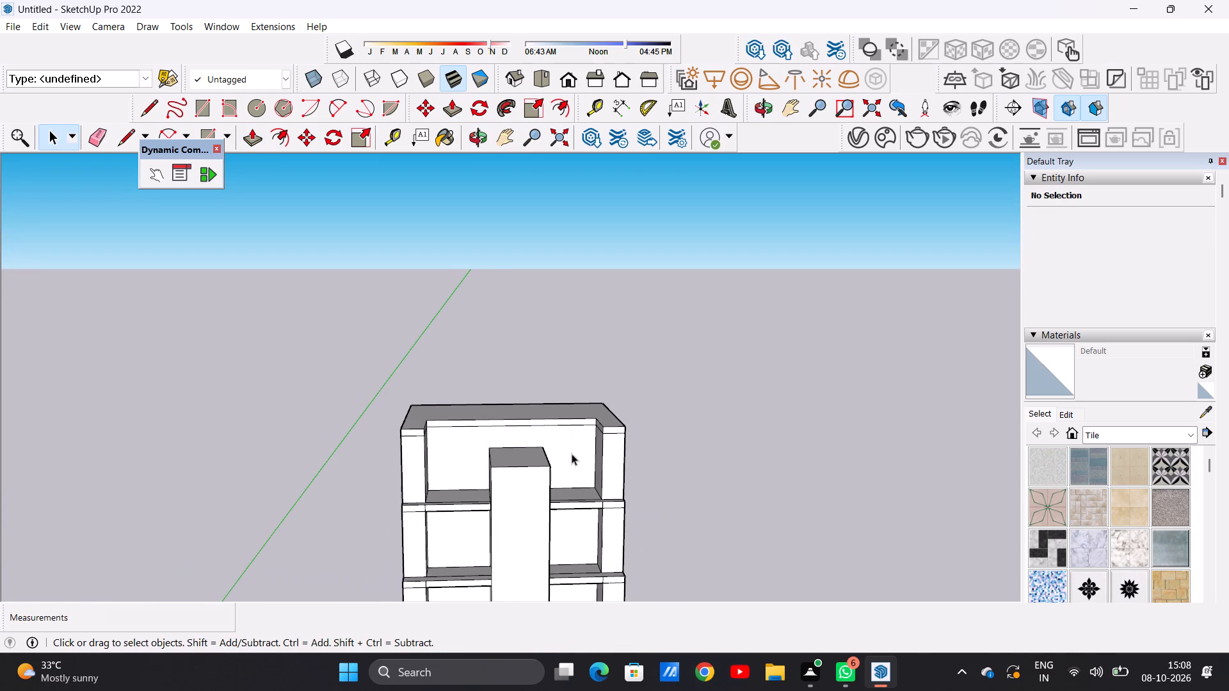
pyautogui.moveTo(498, 487); pyautogui.dragTo(614, 505, button='middle')
pyautogui.scroll(3, 527, 437)
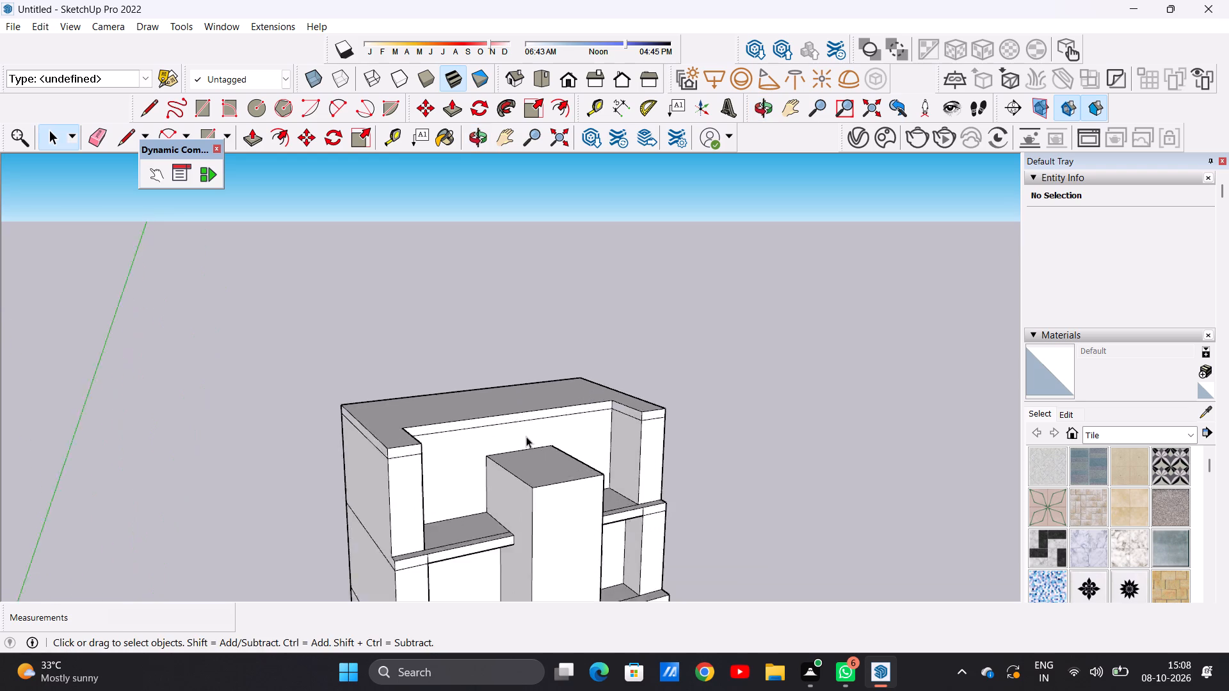
pyautogui.scroll(9, 526, 436)
pyautogui.scroll(-1, 509, 429)
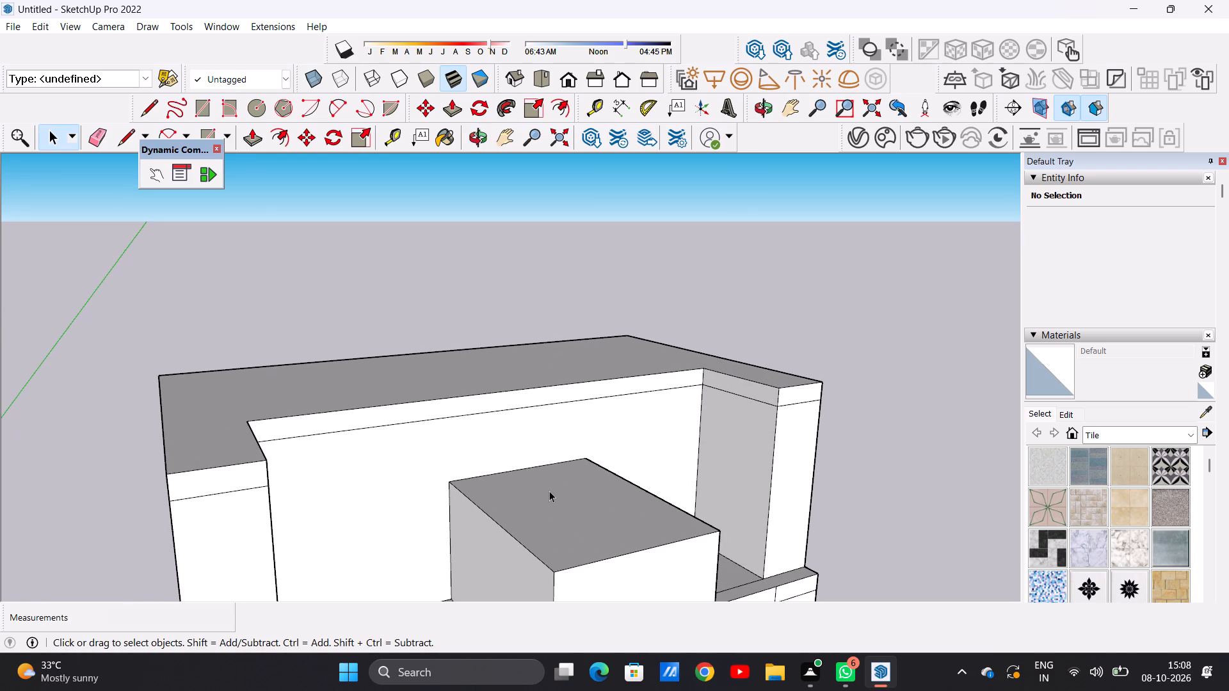
pyautogui.press('p')
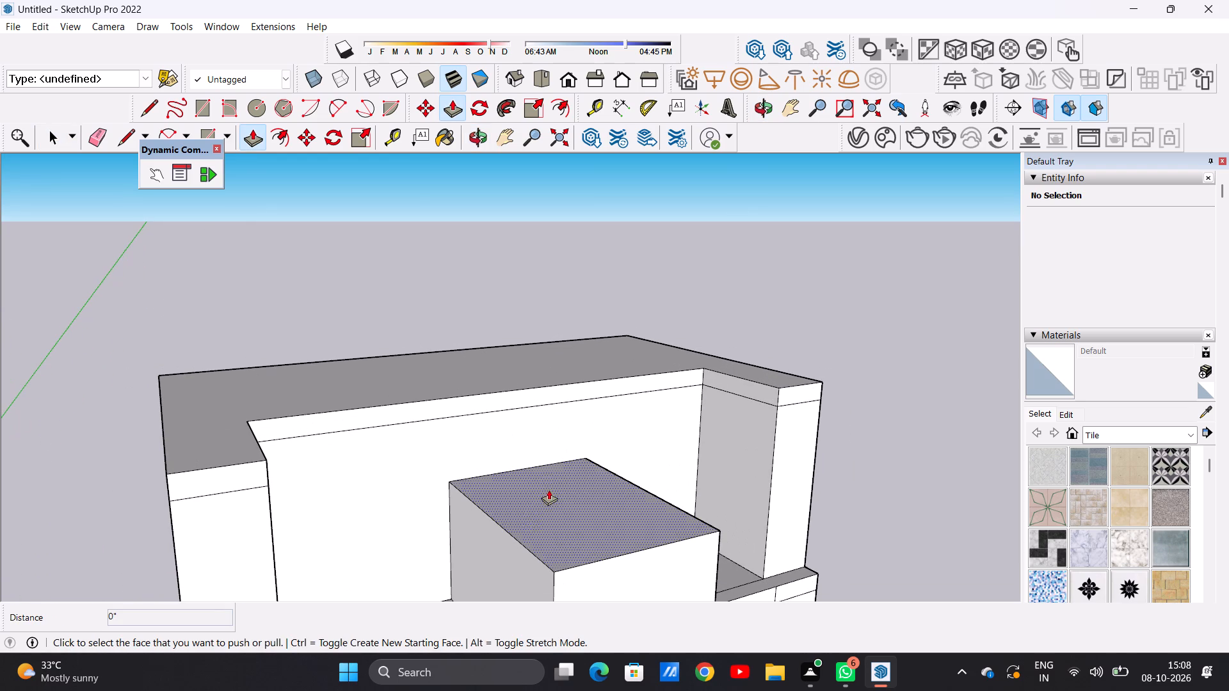
pyautogui.click(571, 544)
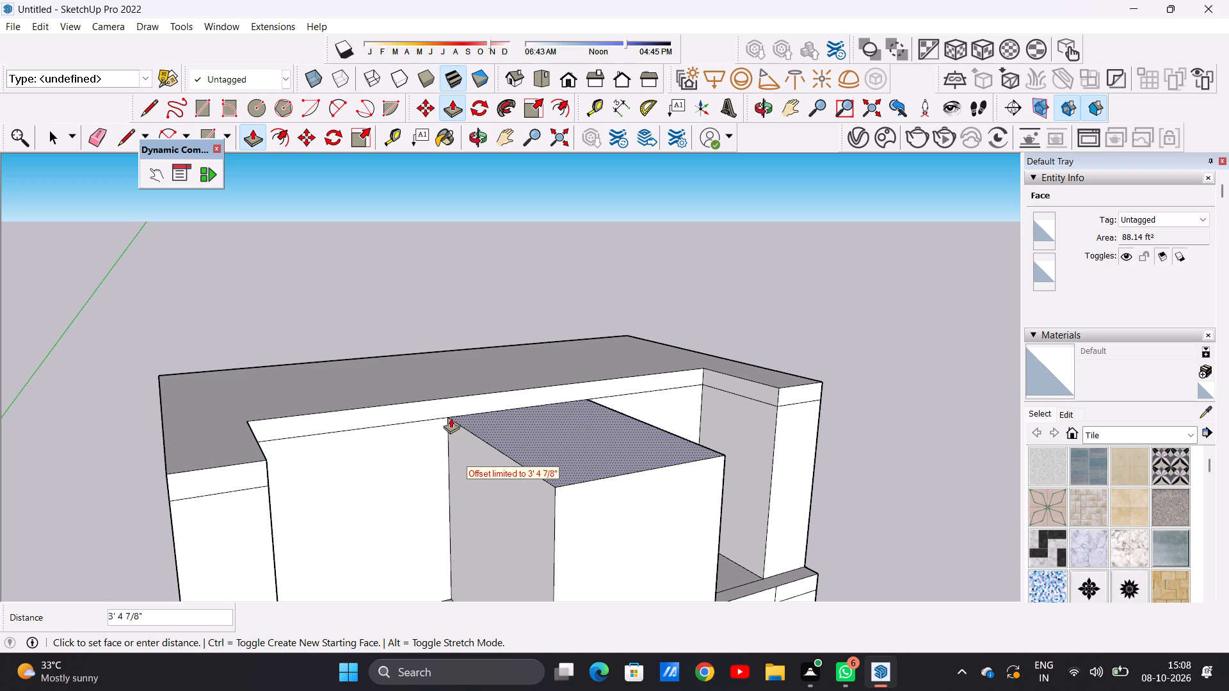
pyautogui.click(447, 416)
pyautogui.press('space')
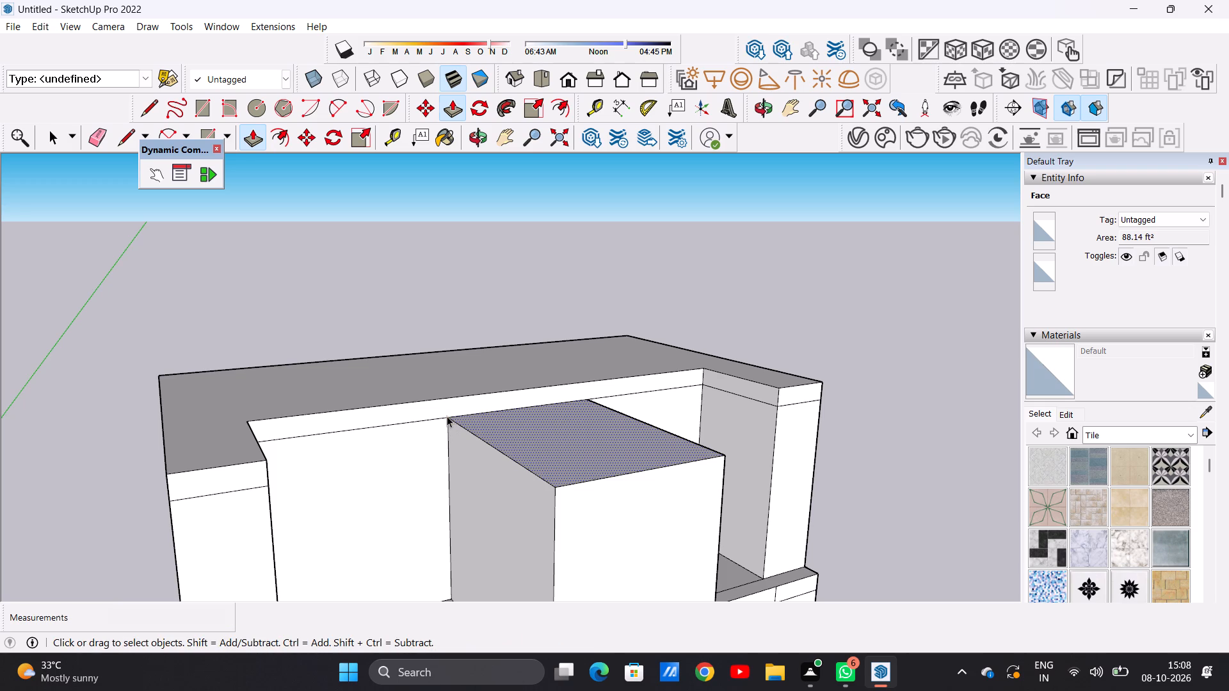
# Push/Pull the inner back face of the 1' rooftop band about 5' 9 13/16" forward over the tower, to the side walls' front.
pyautogui.press('p')
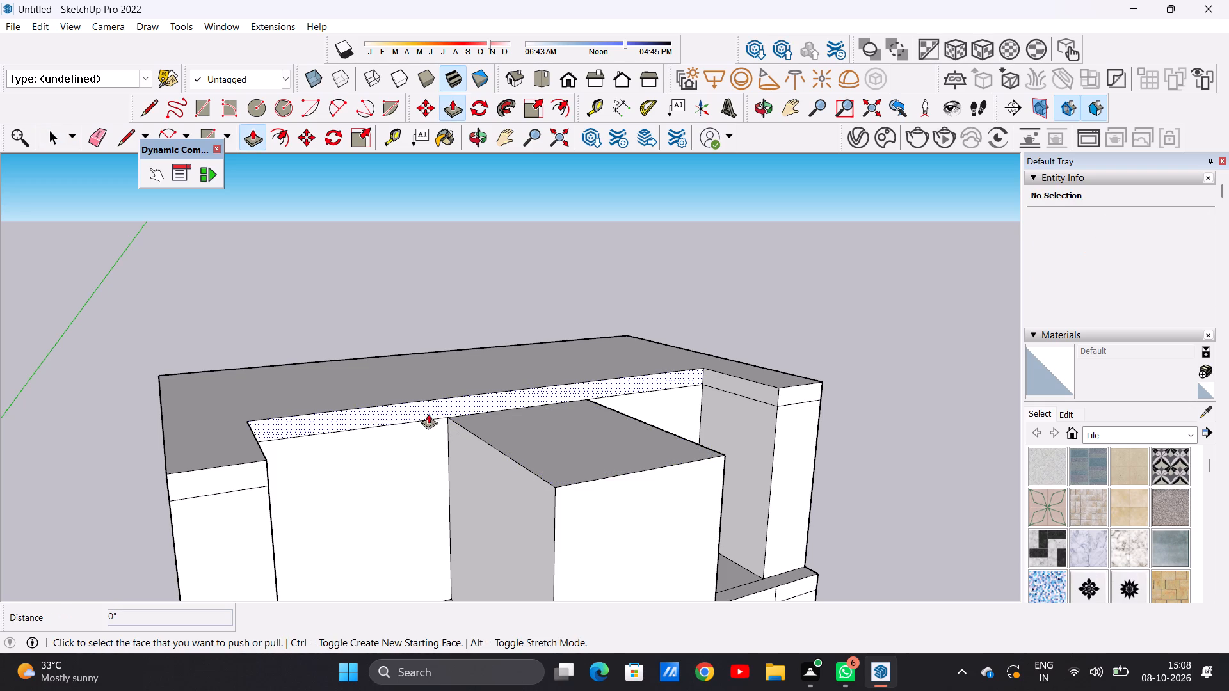
pyautogui.click(379, 408)
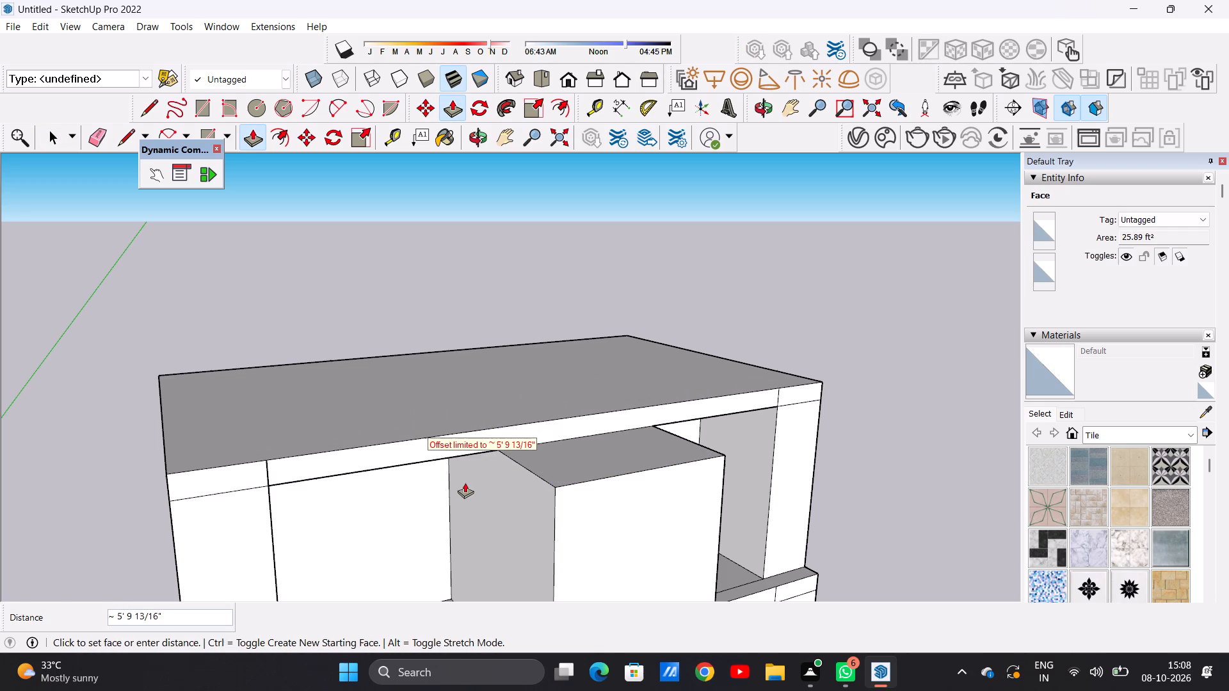
pyautogui.click(465, 482)
pyautogui.moveTo(451, 445); pyautogui.dragTo(497, 457, button='middle')
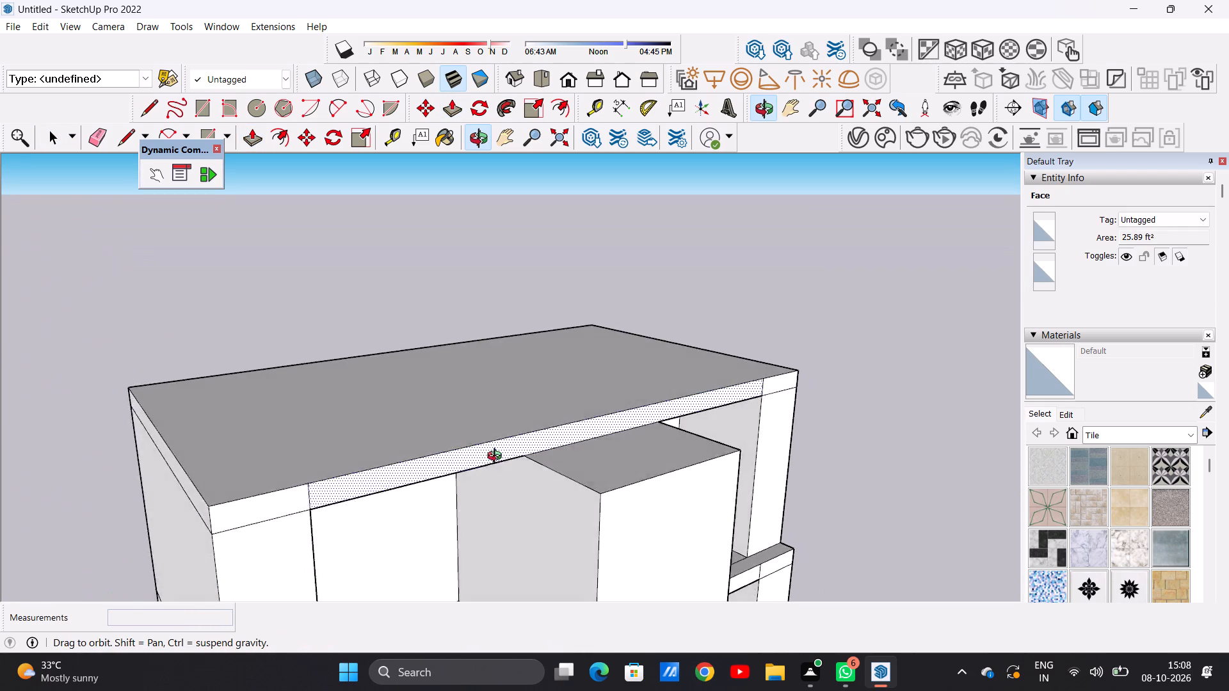
# Examine the roof slab, the tower top and the recessed storeys from above, the side and the front.
pyautogui.moveTo(497, 457); pyautogui.dragTo(504, 404, button='middle')
pyautogui.scroll(-10, 517, 420)
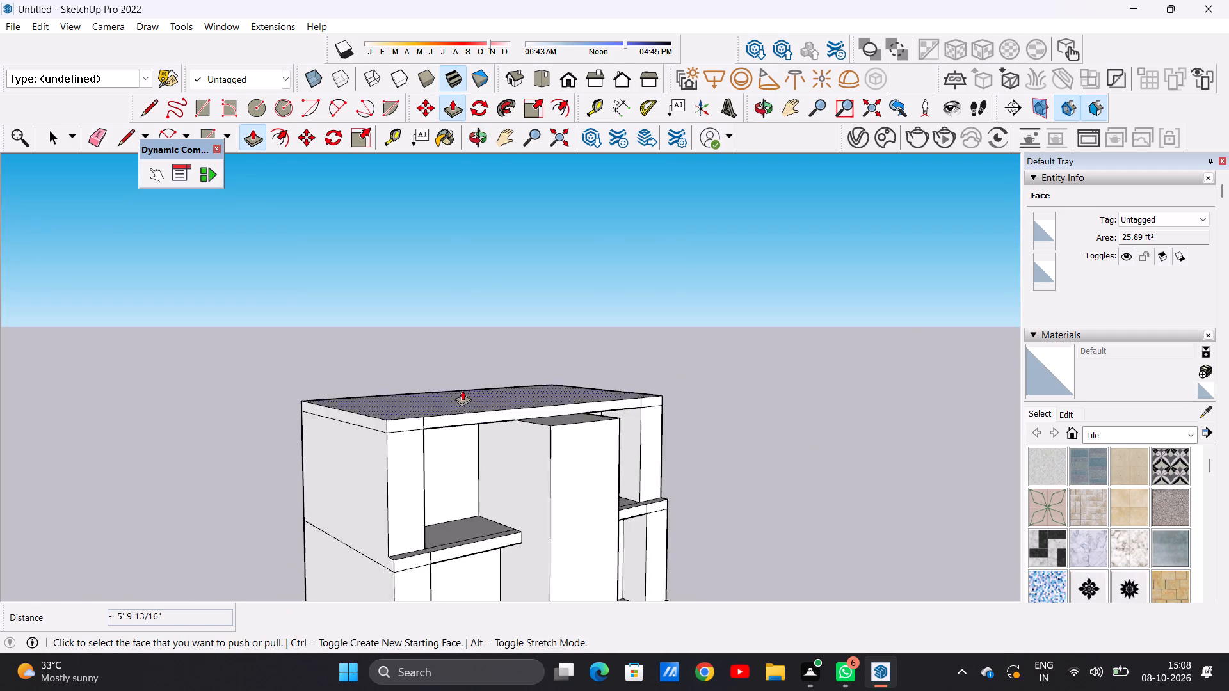
pyautogui.scroll(-2, 462, 390)
pyautogui.scroll(5, 476, 512)
pyautogui.moveTo(442, 495); pyautogui.dragTo(569, 628, button='middle')
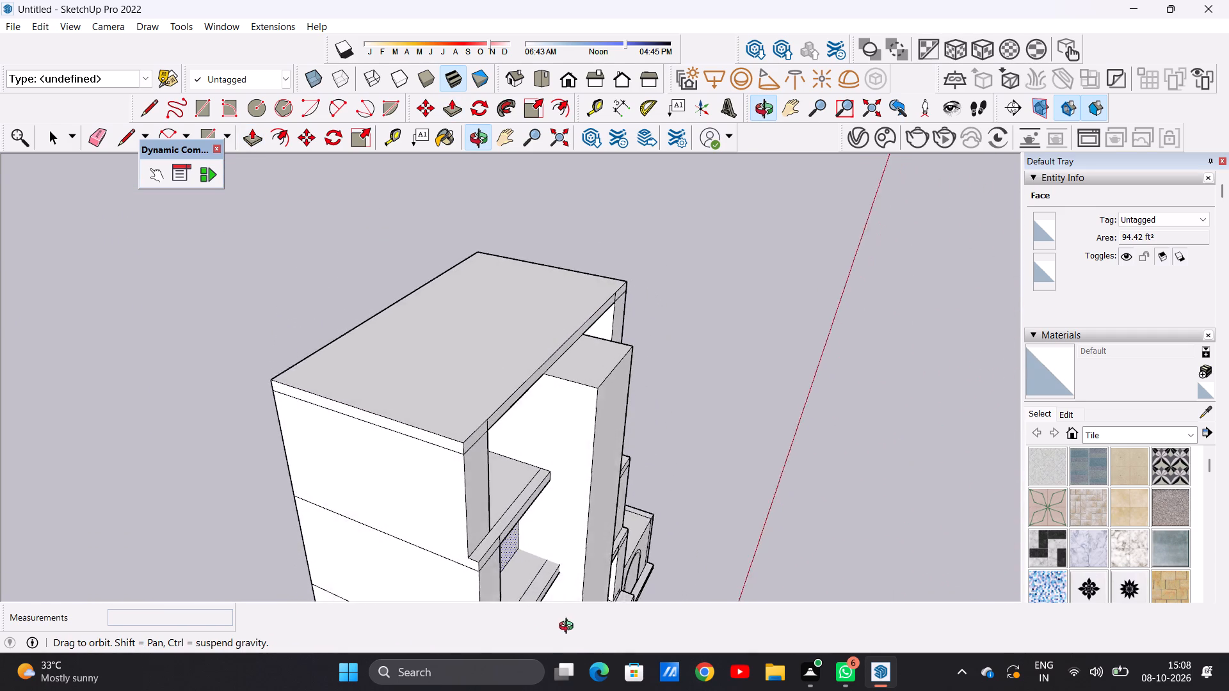
pyautogui.moveTo(569, 628); pyautogui.dragTo(594, 621, button='middle')
pyautogui.moveTo(623, 529); pyautogui.dragTo(351, 470, button='middle')
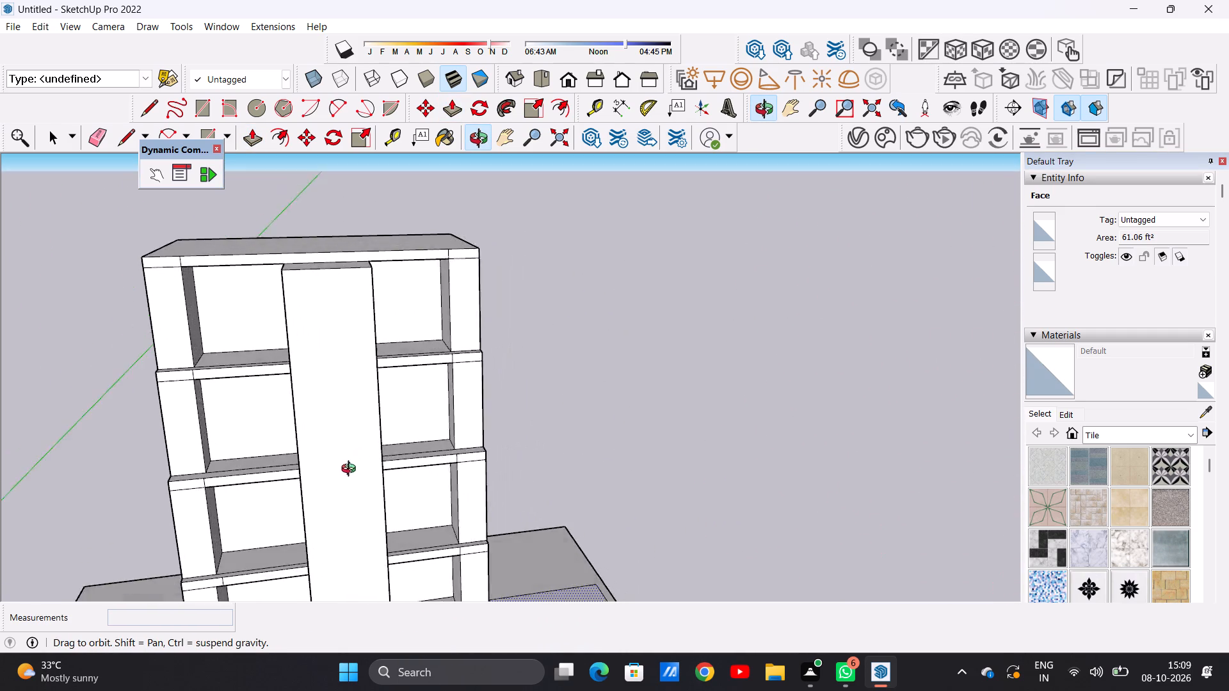
pyautogui.moveTo(351, 470); pyautogui.dragTo(339, 518, button='middle')
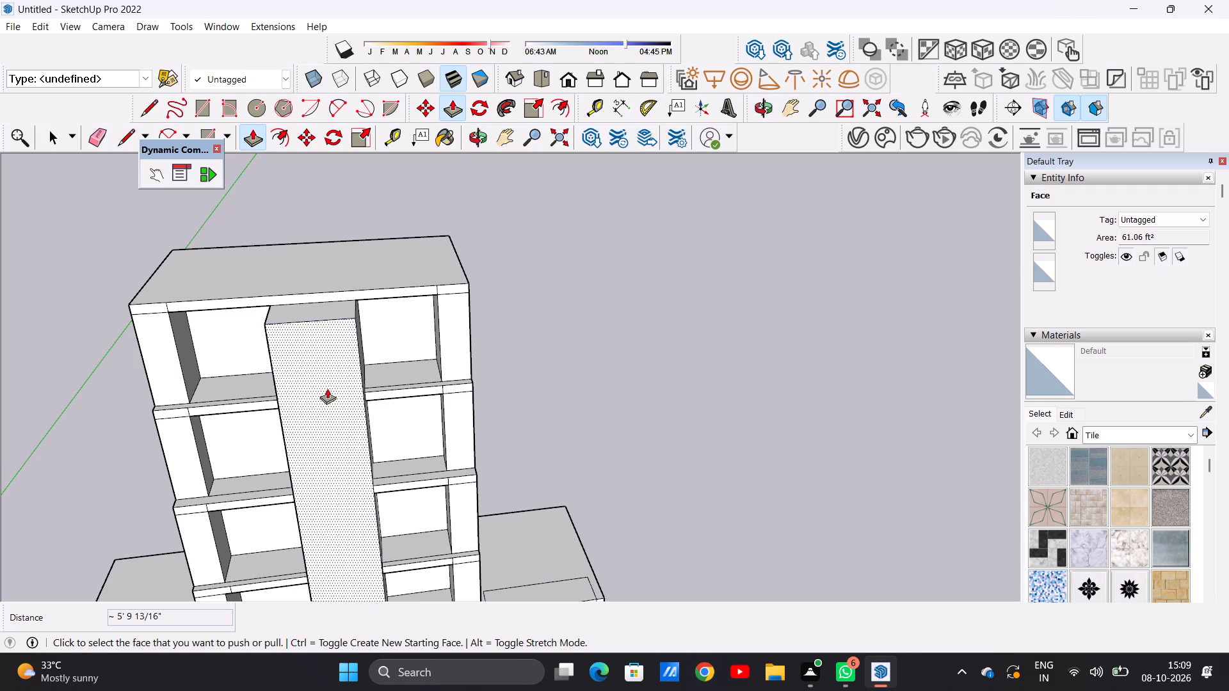
# Draw two 1' vertical lines across the roof slab's front edge, from the tower's two rear top corners up to the slab's top edge.
pyautogui.moveTo(317, 364); pyautogui.dragTo(403, 349, button='middle')
pyautogui.scroll(8, 322, 313)
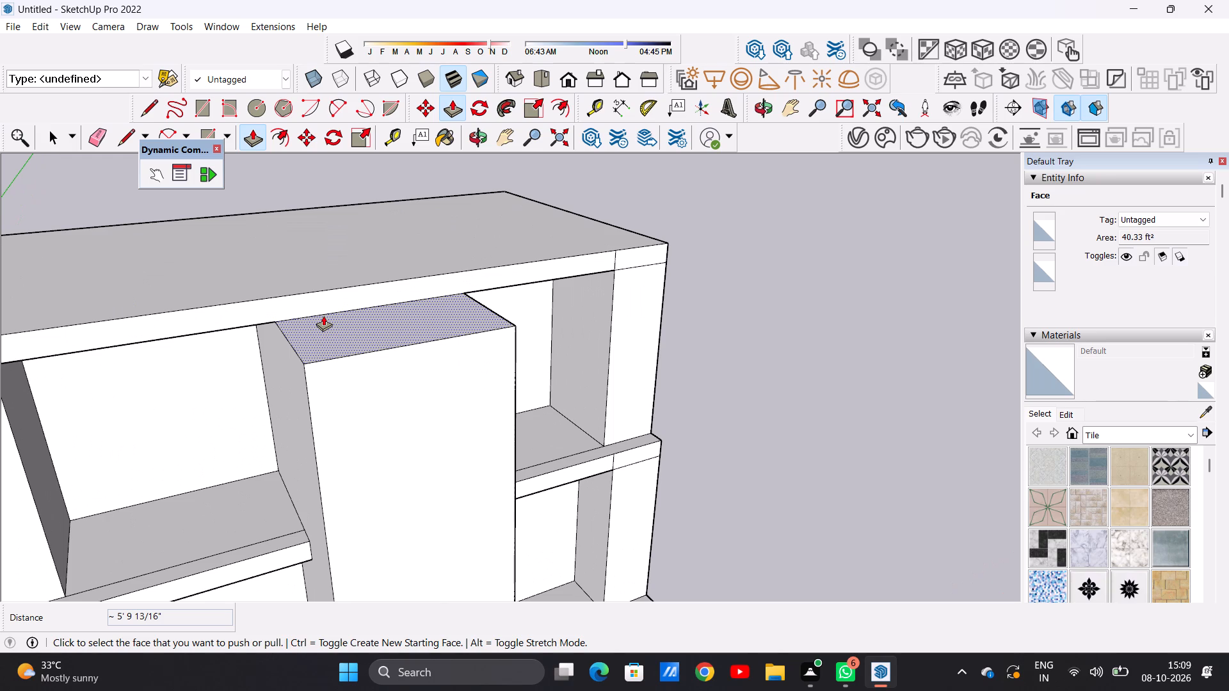
pyautogui.press('space')
pyautogui.press('l')
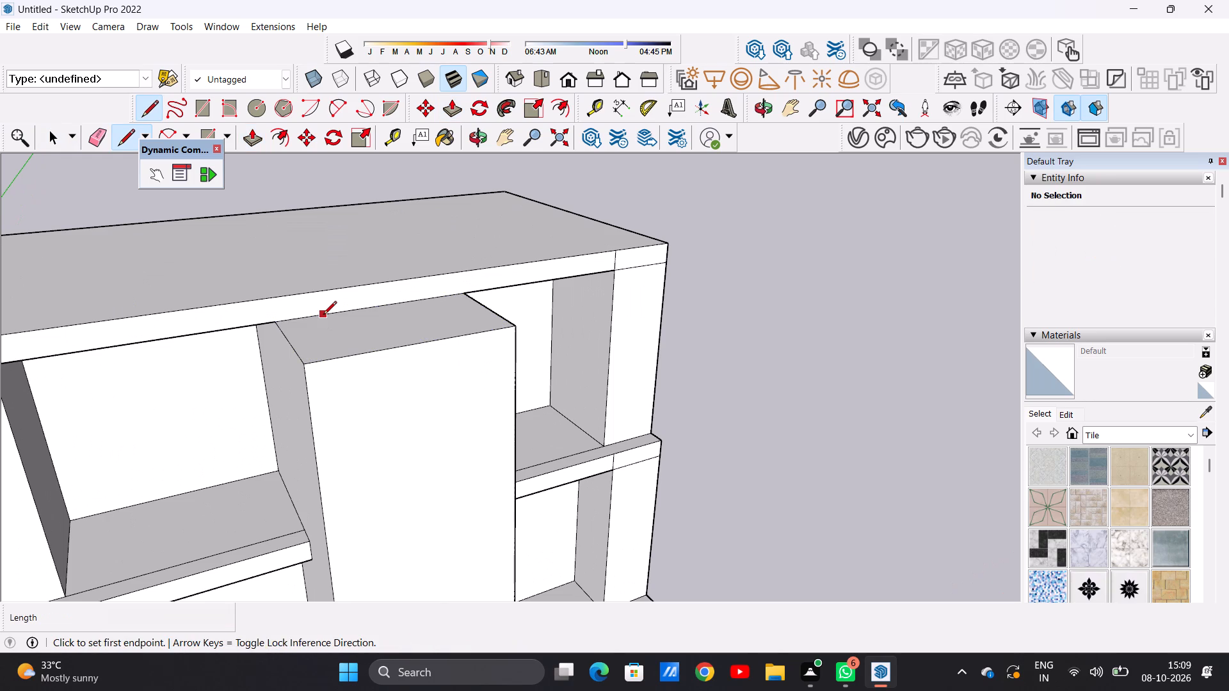
pyautogui.moveTo(326, 321); pyautogui.dragTo(278, 328, button='middle')
pyautogui.scroll(9, 259, 310)
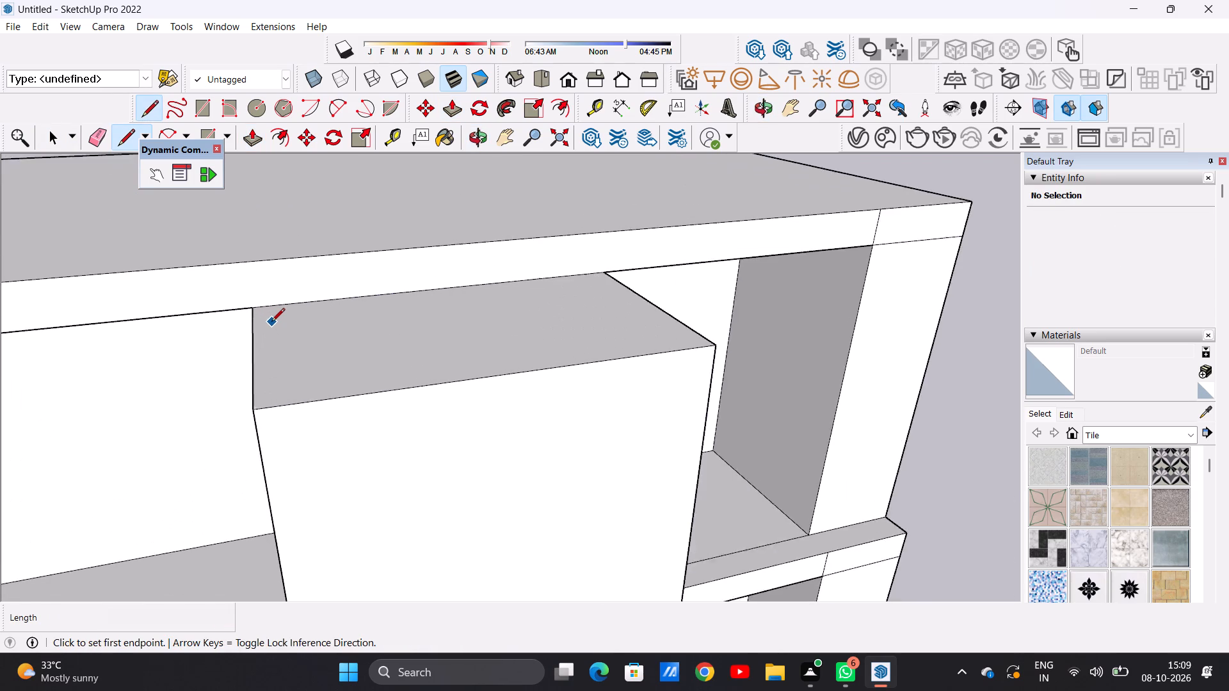
pyautogui.scroll(5, 271, 322)
pyautogui.click(237, 299)
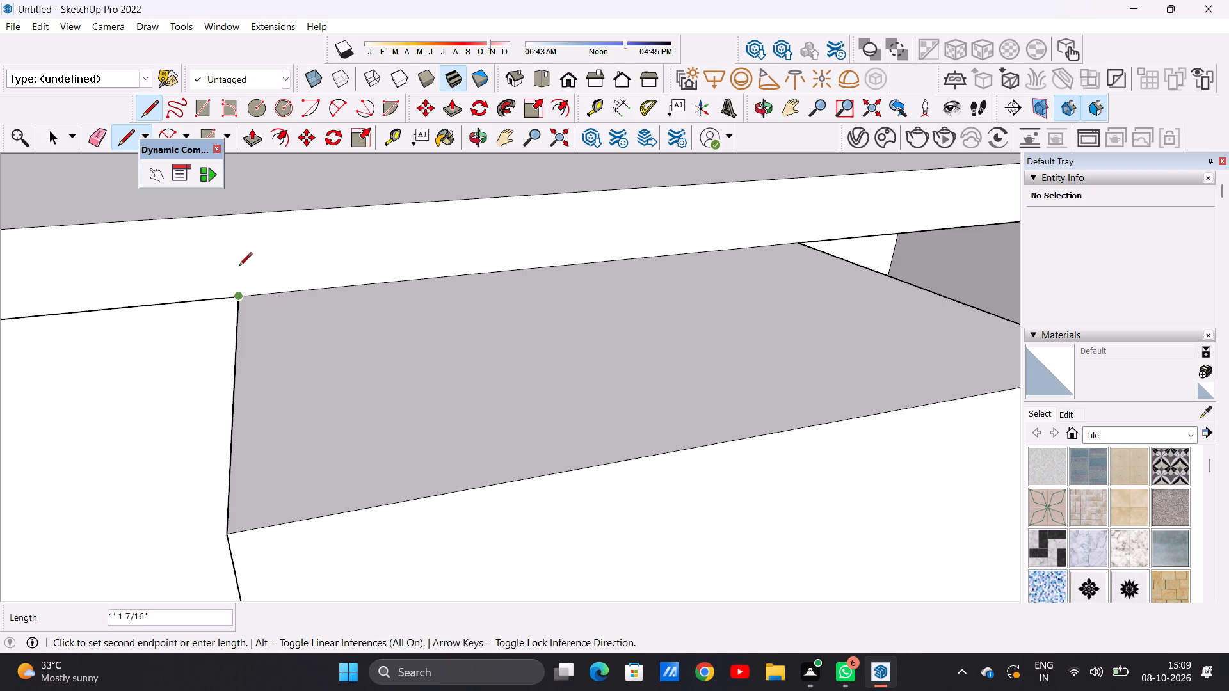
pyautogui.click(226, 218)
pyautogui.scroll(-11, 263, 317)
pyautogui.scroll(16, 513, 282)
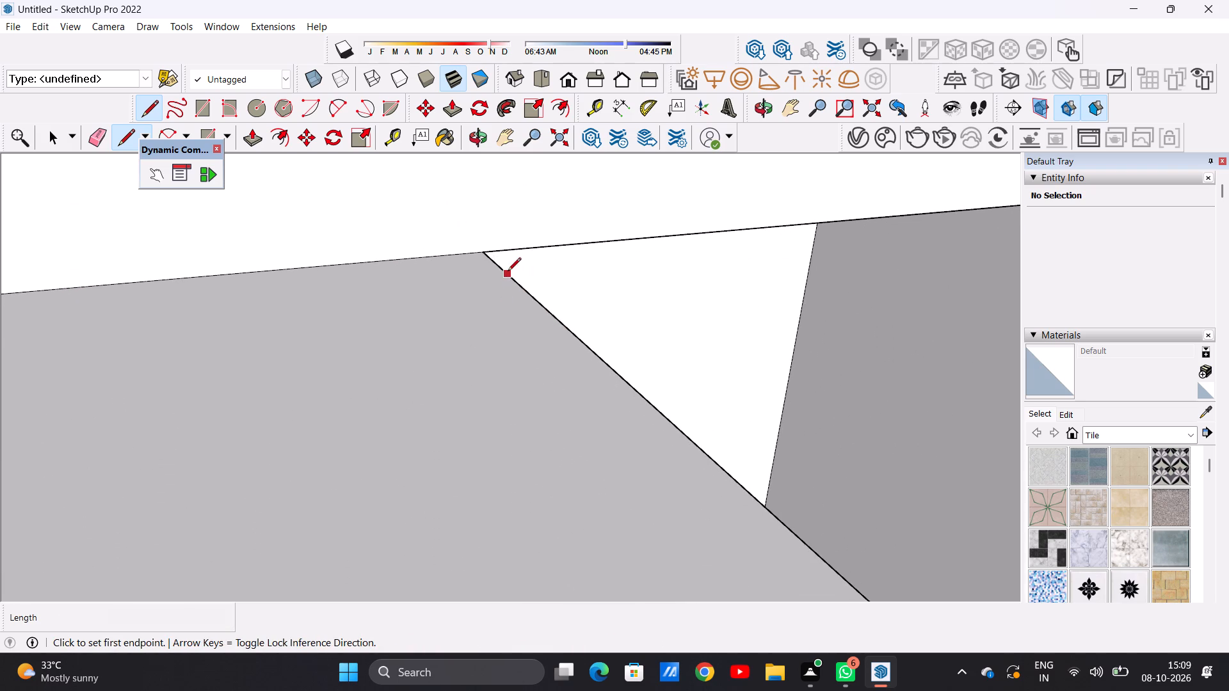
pyautogui.click(489, 255)
pyautogui.scroll(-12, 483, 288)
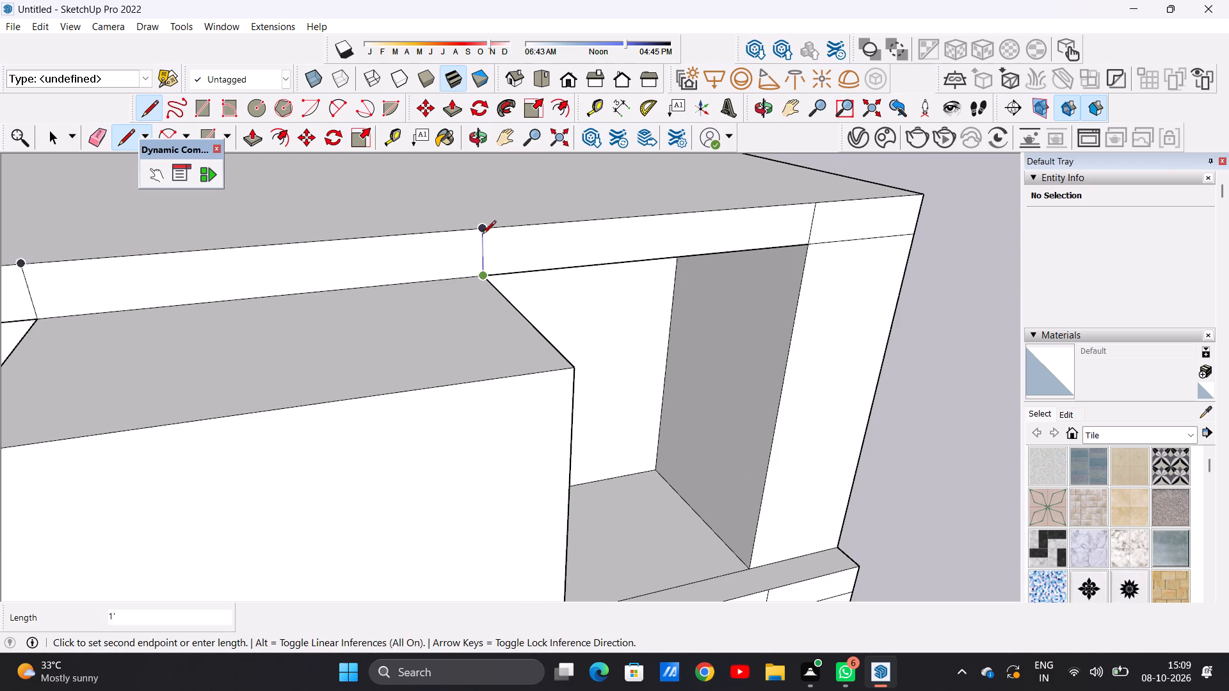
pyautogui.scroll(5, 481, 230)
pyautogui.click(483, 230)
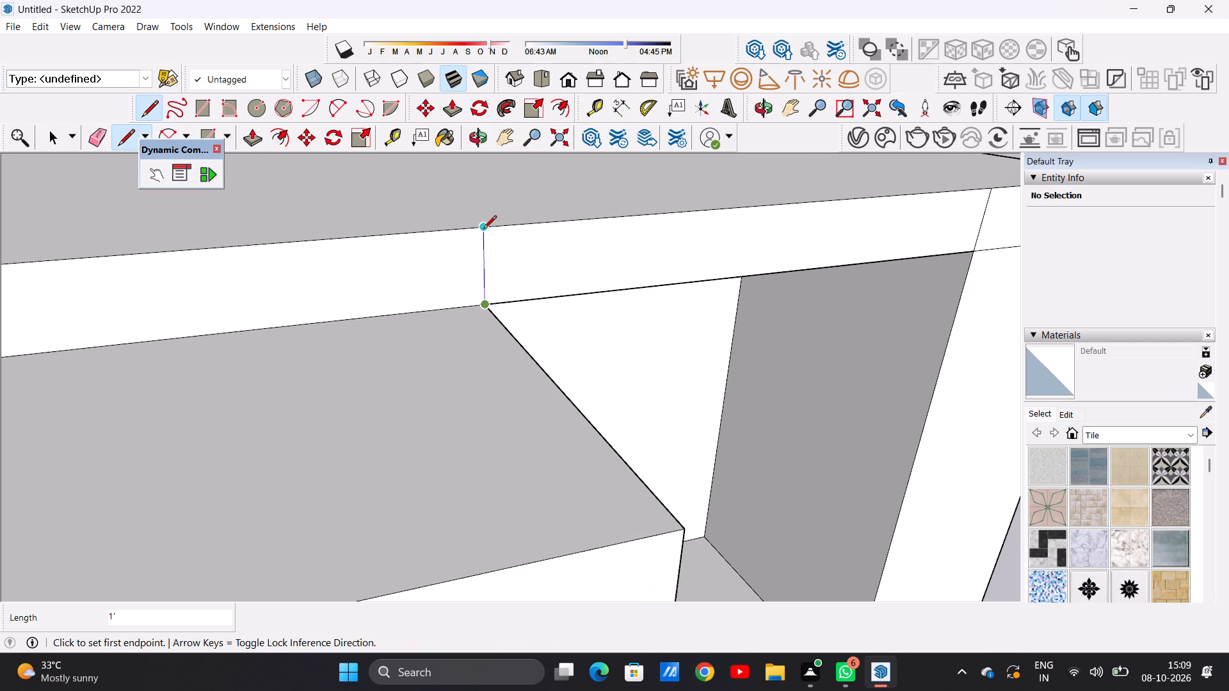
pyautogui.press('space')
# Push/Pull the slab edge section between the two lines about 4' 10 7/8" forward over the tower, flush with its front face.
pyautogui.write('p')
pyautogui.scroll(-2, 296, 408)
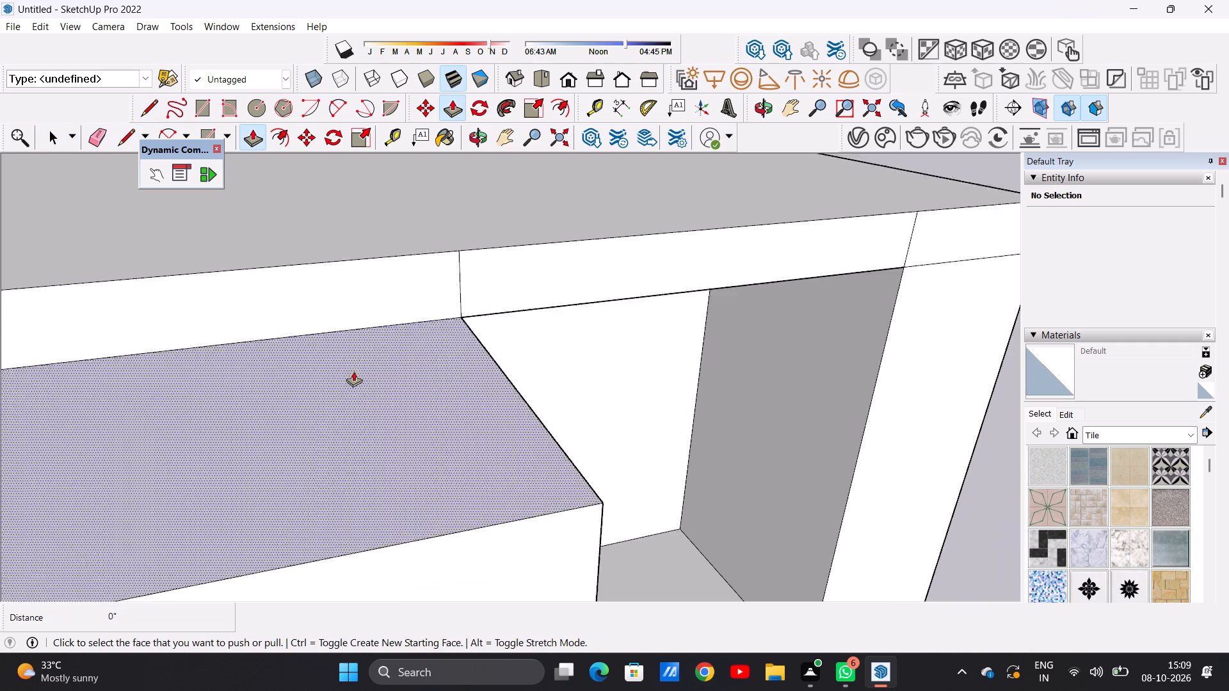
pyautogui.scroll(-8, 353, 371)
pyautogui.moveTo(380, 350); pyautogui.dragTo(540, 332, button='middle')
pyautogui.scroll(6, 325, 373)
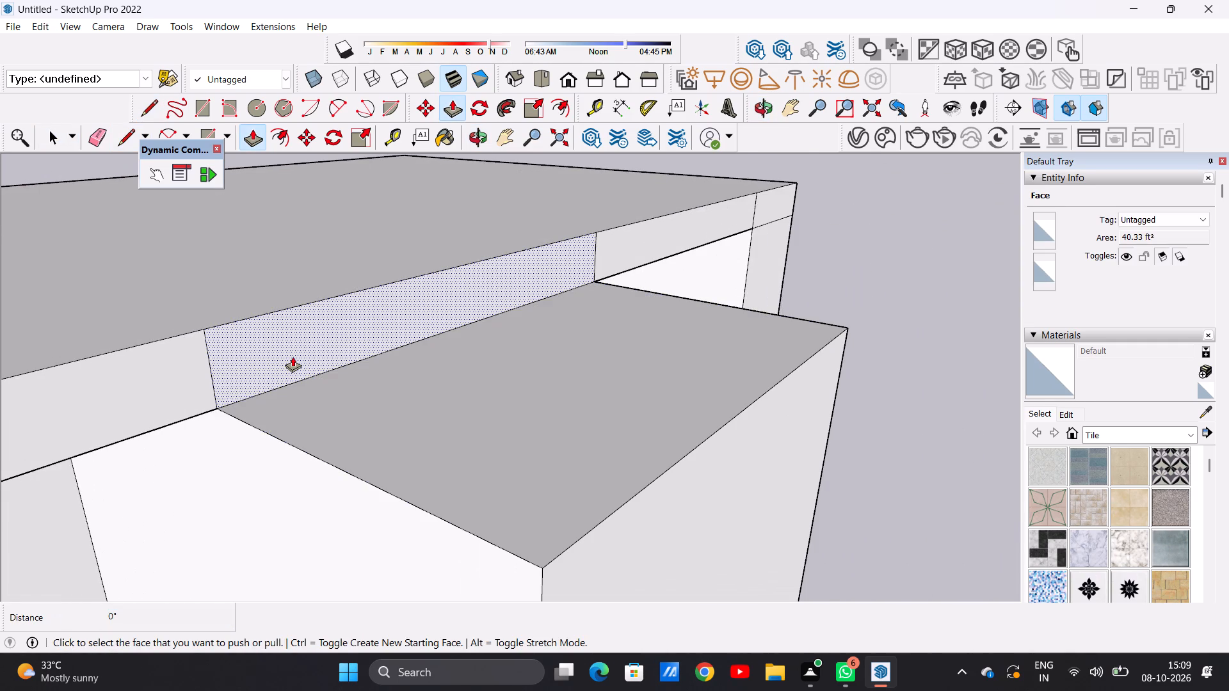
pyautogui.click(291, 356)
pyautogui.scroll(-9, 341, 366)
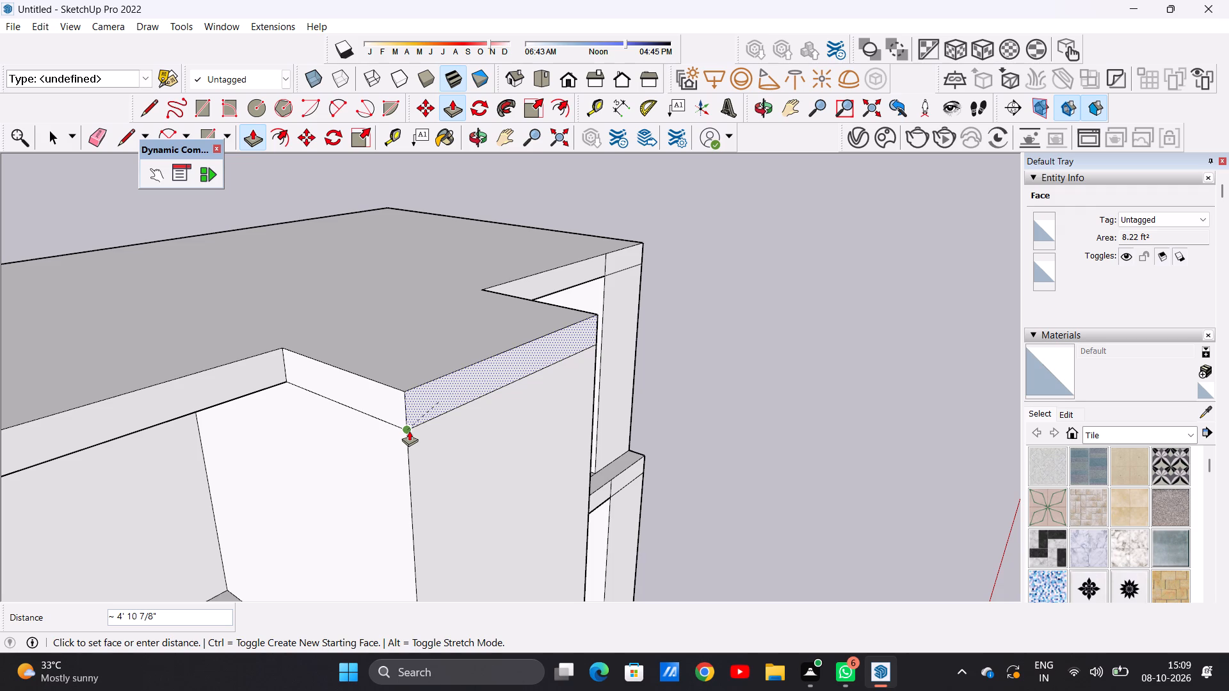
pyautogui.click(409, 431)
pyautogui.press('space')
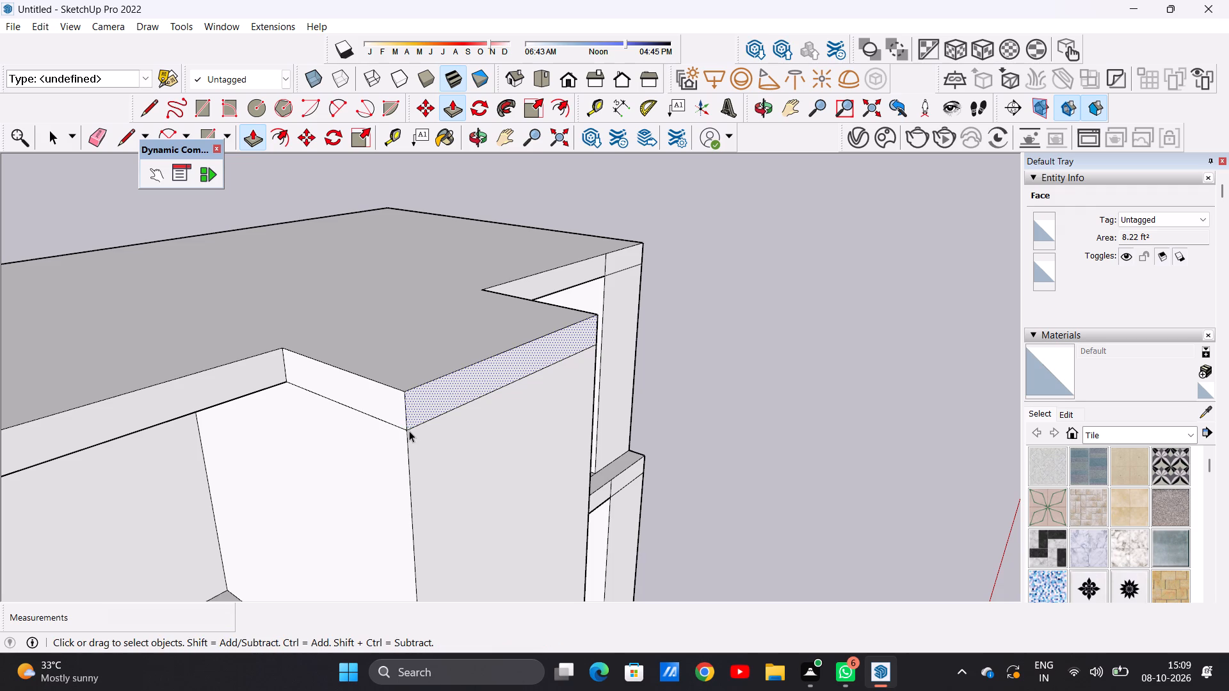
# Examine the whole building, including the roof over the tower, from the front, the side and above.
pyautogui.scroll(-18, 223, 521)
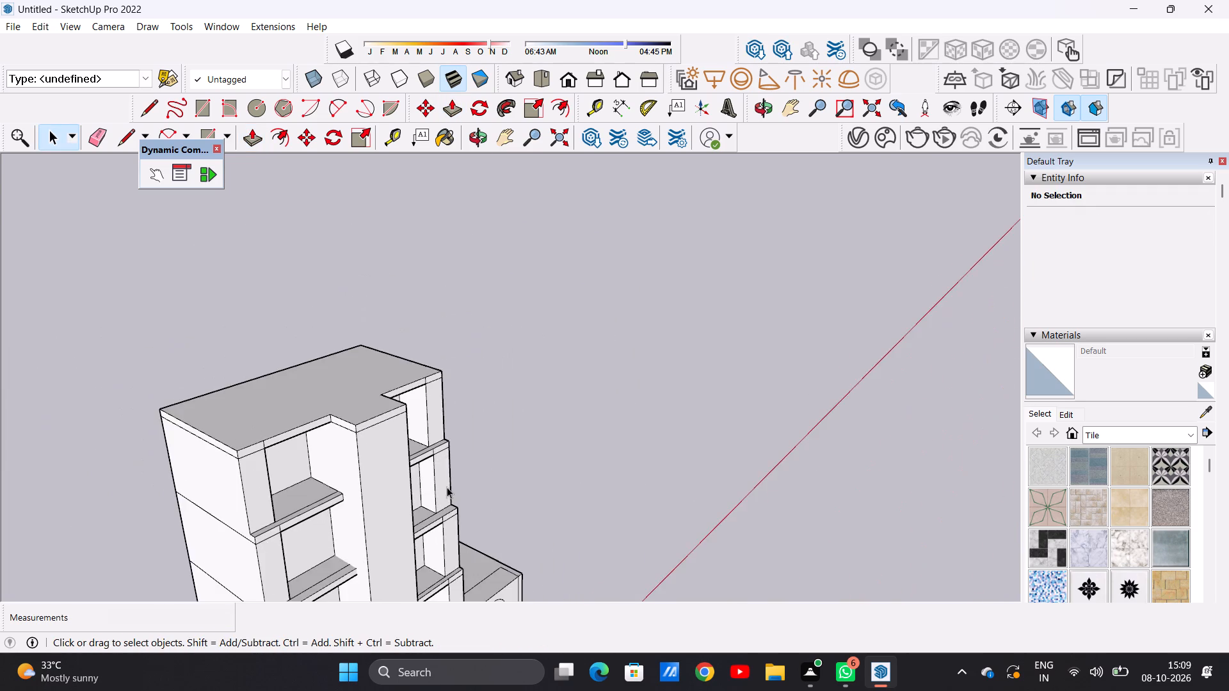
pyautogui.moveTo(444, 487); pyautogui.dragTo(247, 398, button='middle')
pyautogui.scroll(-9, 412, 502)
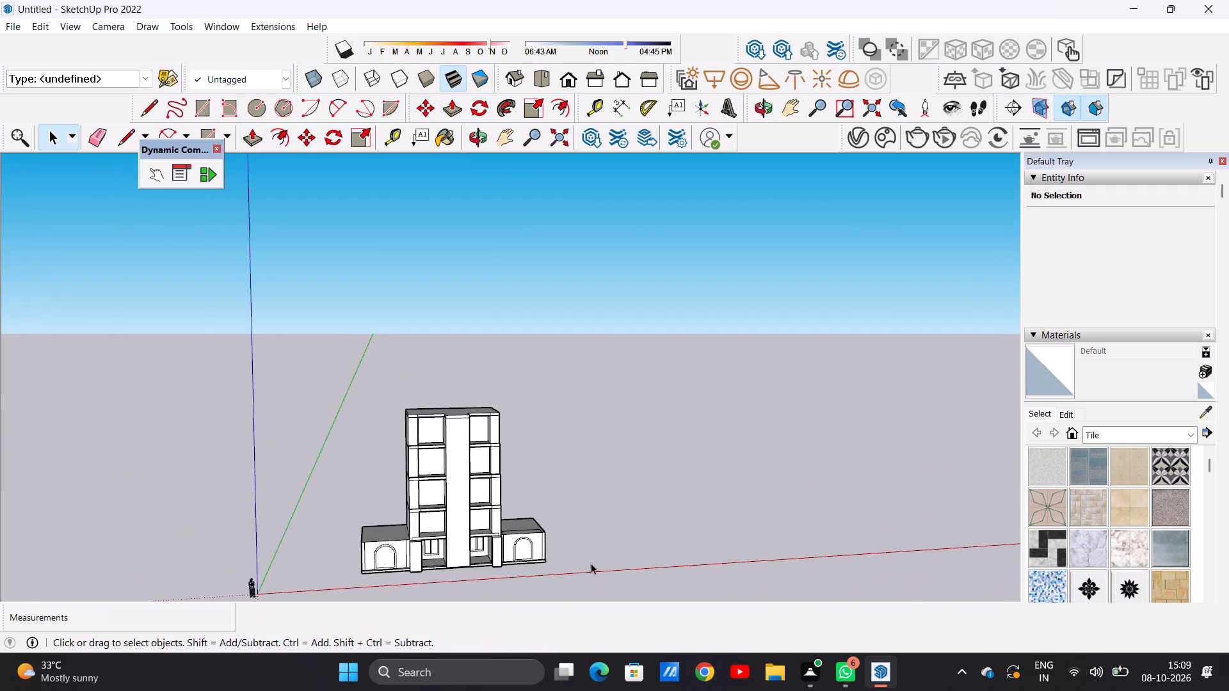
pyautogui.moveTo(556, 557); pyautogui.dragTo(503, 546, button='middle')
pyautogui.scroll(6, 465, 522)
pyautogui.scroll(-1, 465, 522)
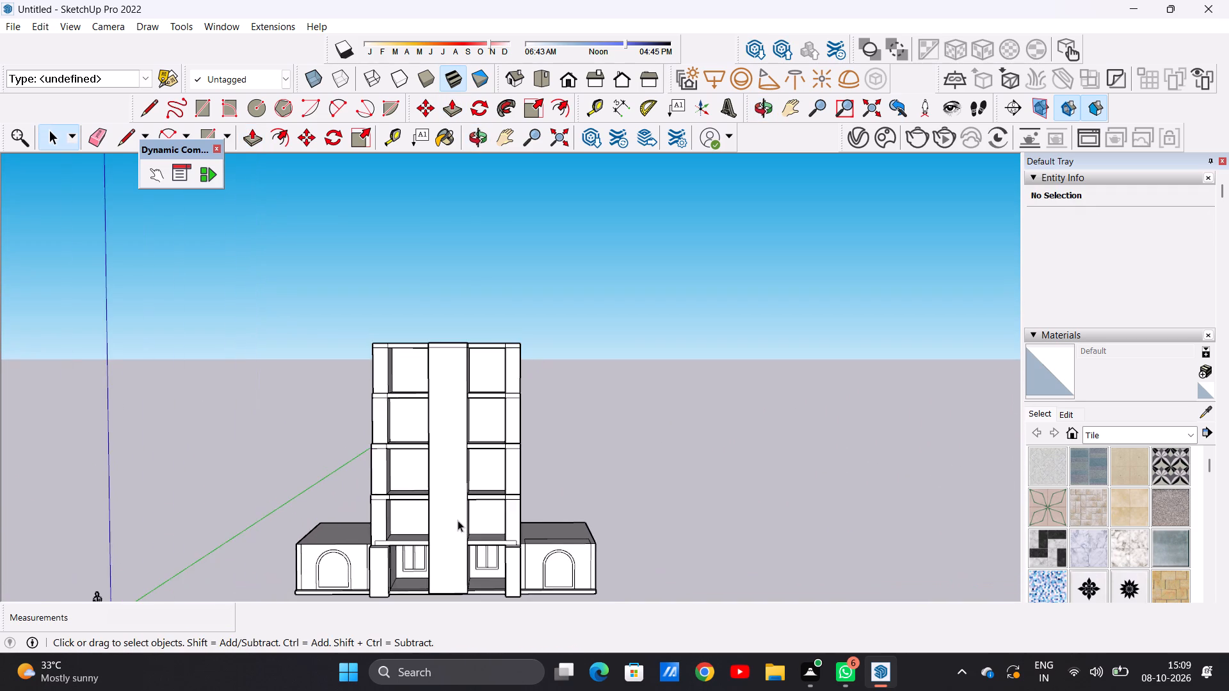
pyautogui.scroll(-5, 474, 522)
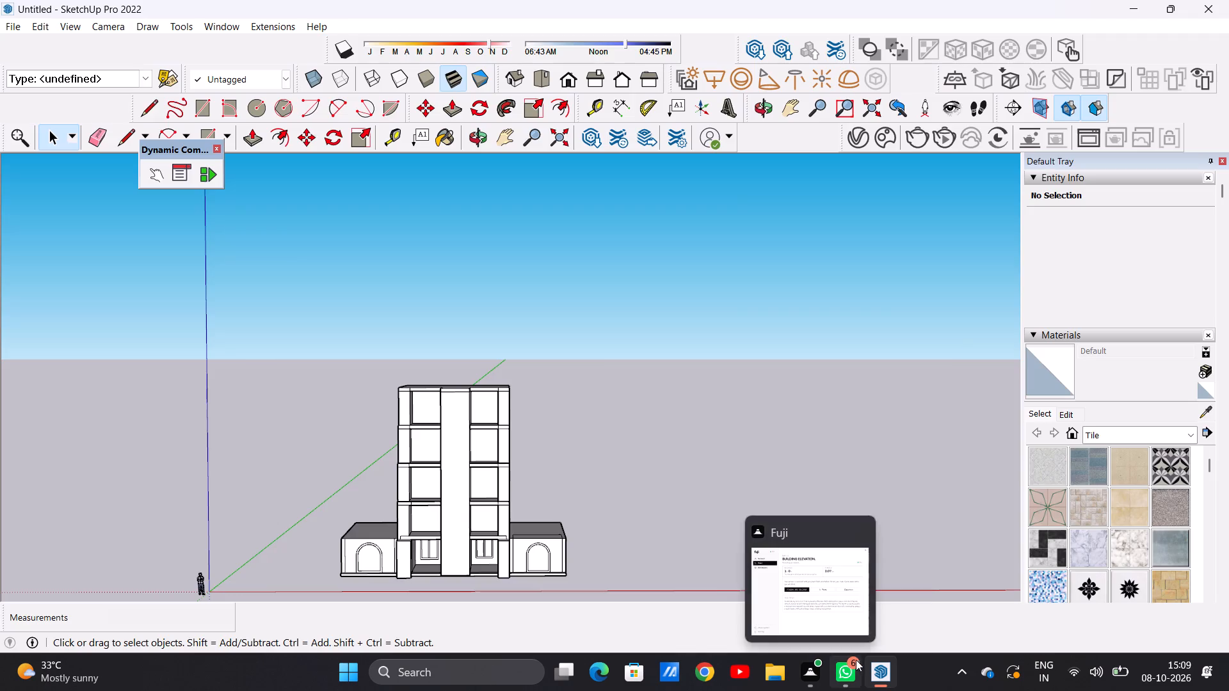
pyautogui.click(844, 601)
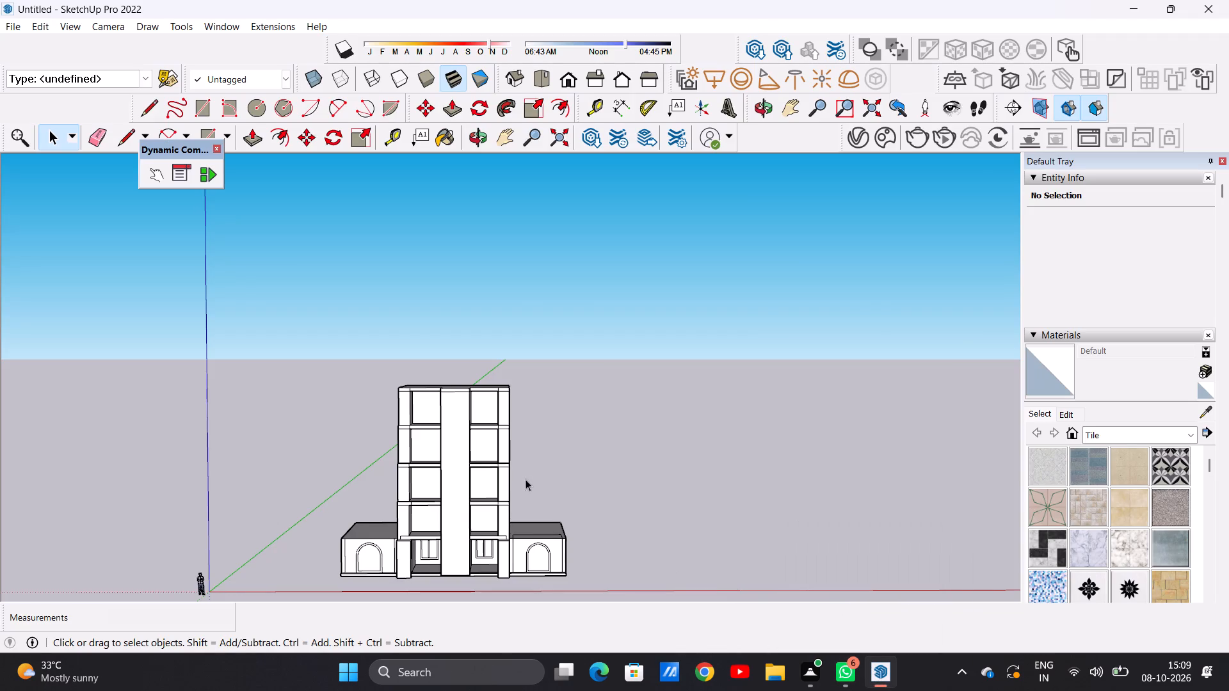
pyautogui.scroll(-2, 586, 473)
pyautogui.scroll(3, 506, 521)
pyautogui.scroll(-10, 479, 522)
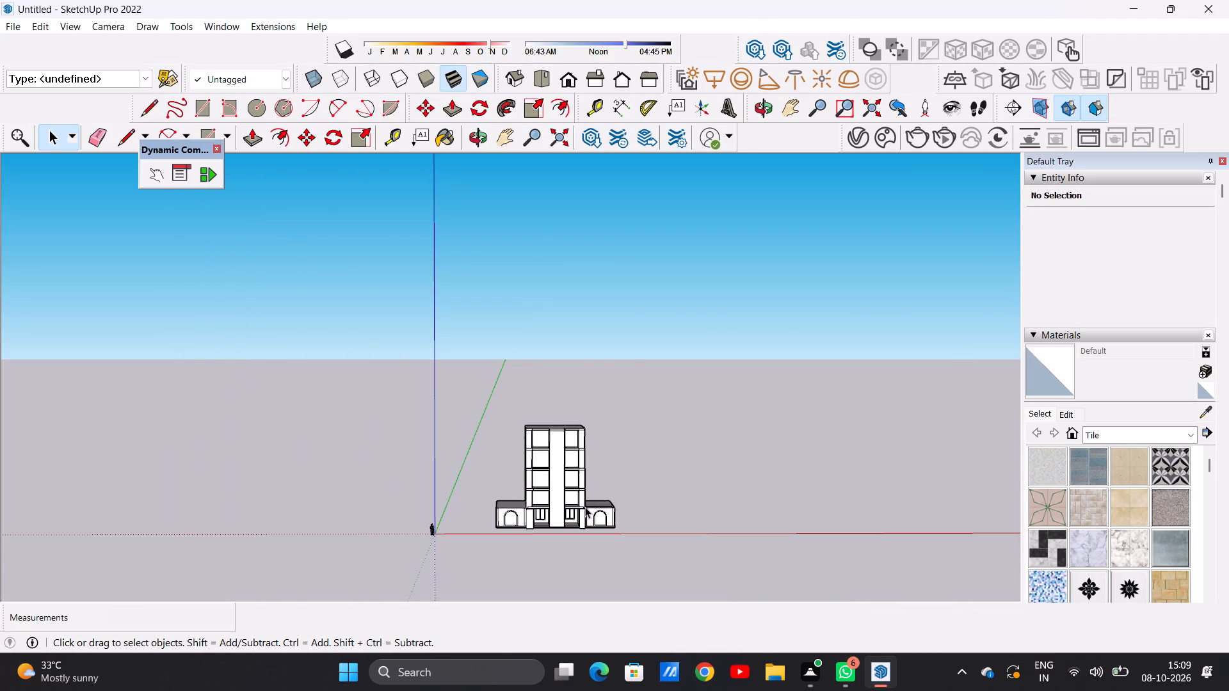
pyautogui.scroll(13, 585, 507)
pyautogui.moveTo(682, 499); pyautogui.dragTo(474, 524, button='middle')
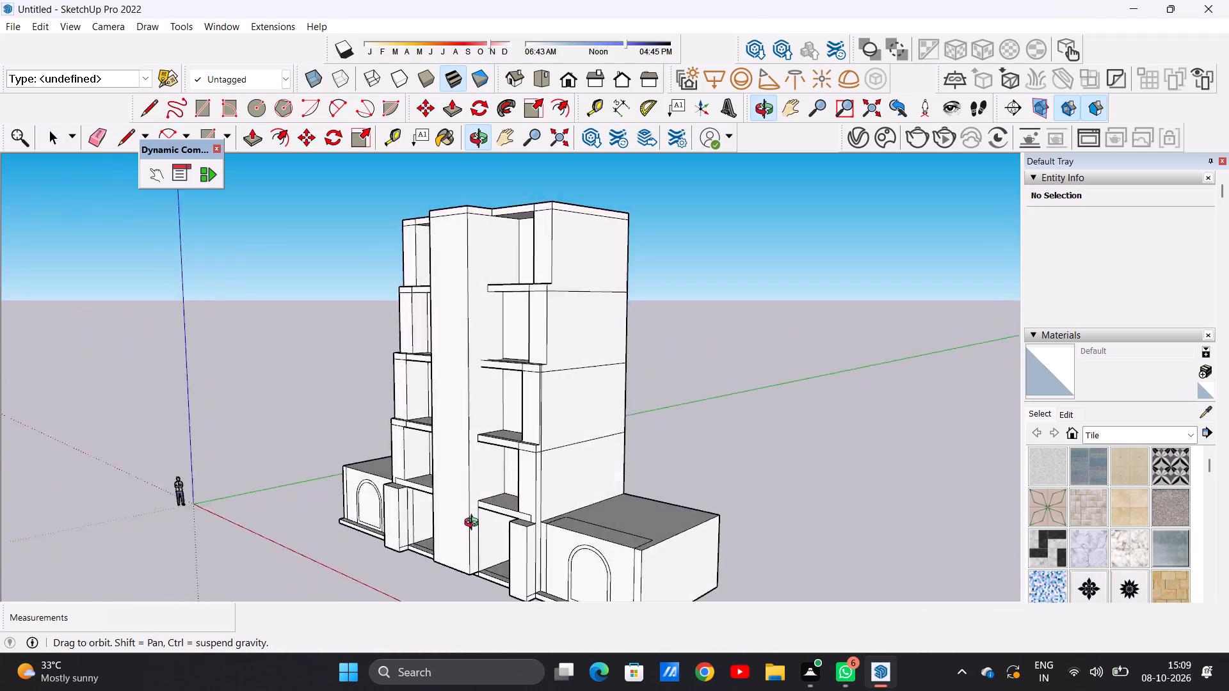
pyautogui.moveTo(474, 524); pyautogui.dragTo(648, 505, button='middle')
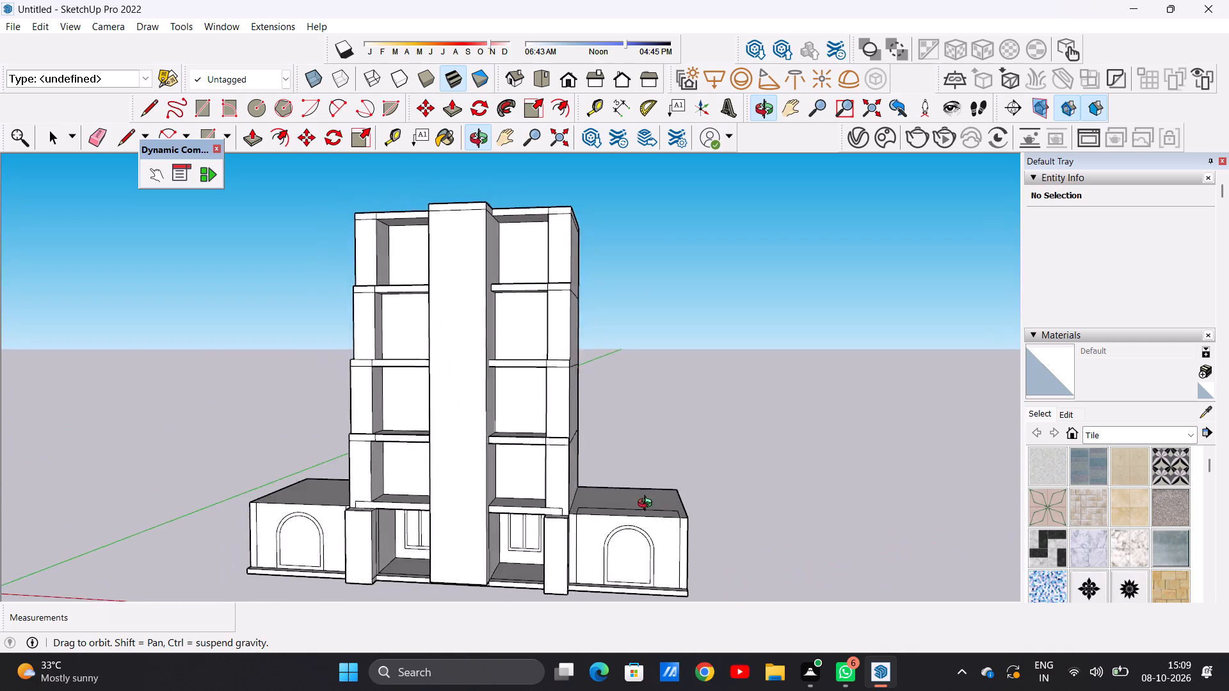
pyautogui.moveTo(648, 505); pyautogui.dragTo(660, 515, button='middle')
pyautogui.scroll(-7, 671, 544)
pyautogui.scroll(1, 614, 473)
pyautogui.scroll(-1, 614, 473)
pyautogui.scroll(4, 614, 473)
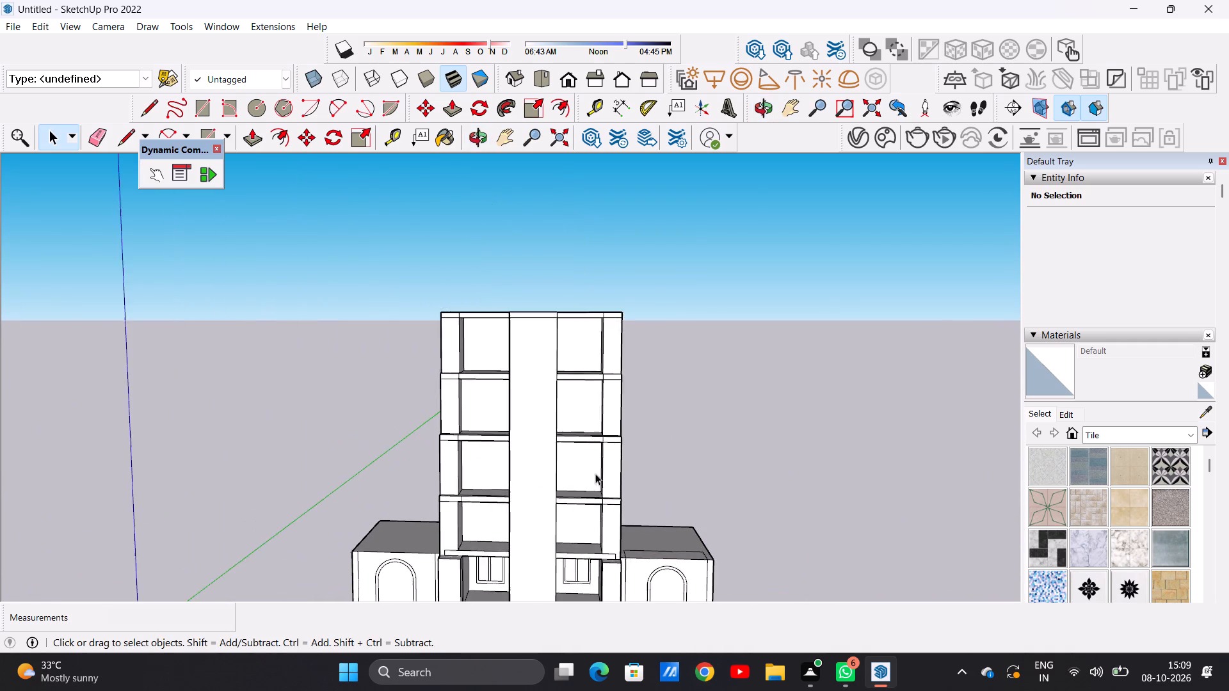
pyautogui.scroll(-8, 572, 470)
pyautogui.moveTo(576, 486); pyautogui.dragTo(588, 562, button='middle')
pyautogui.moveTo(588, 562); pyautogui.dragTo(582, 530, button='middle')
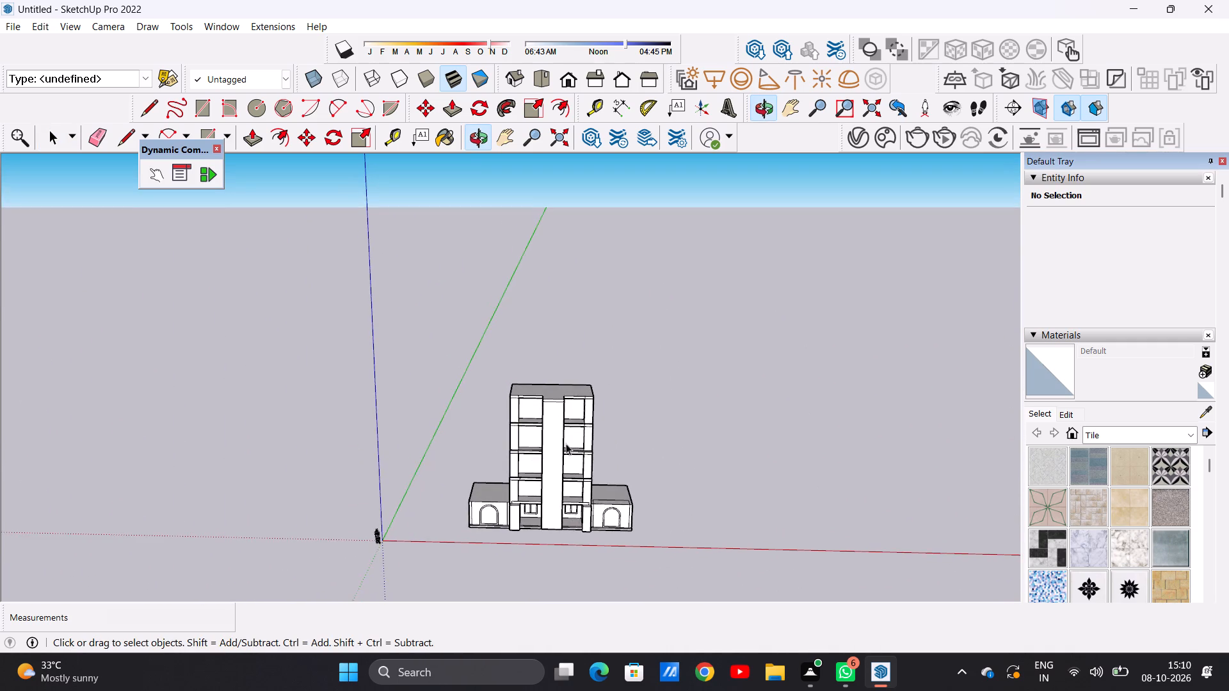
pyautogui.scroll(12, 566, 422)
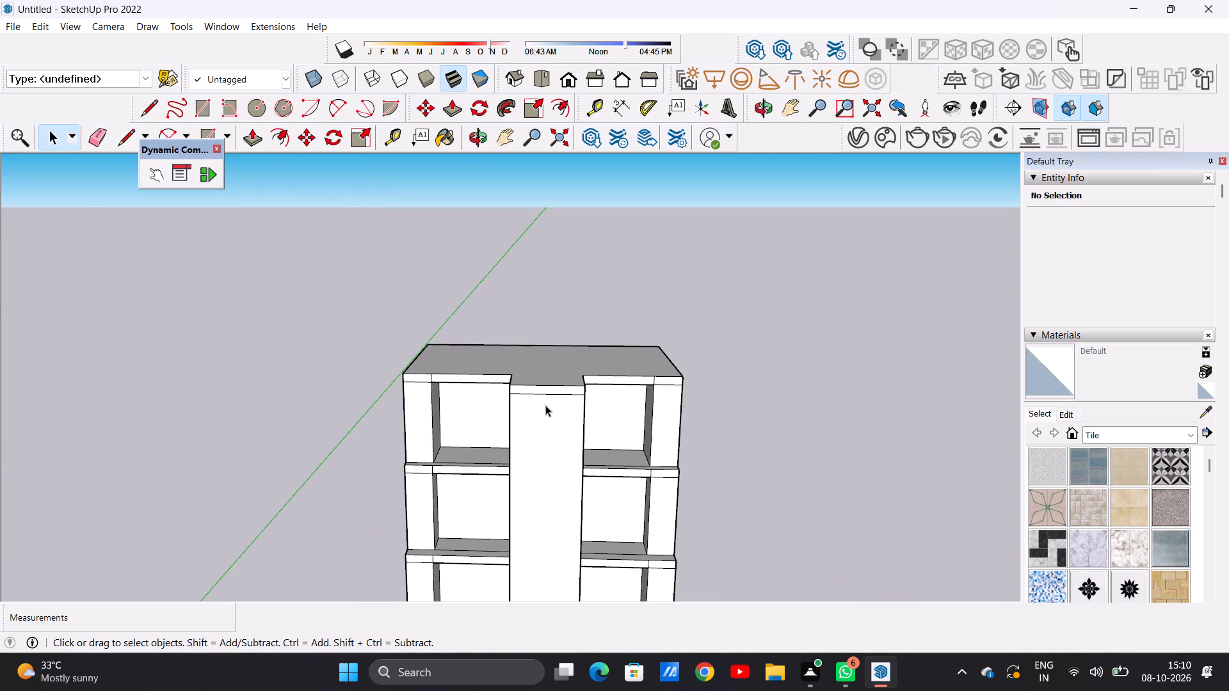
pyautogui.scroll(-2, 547, 389)
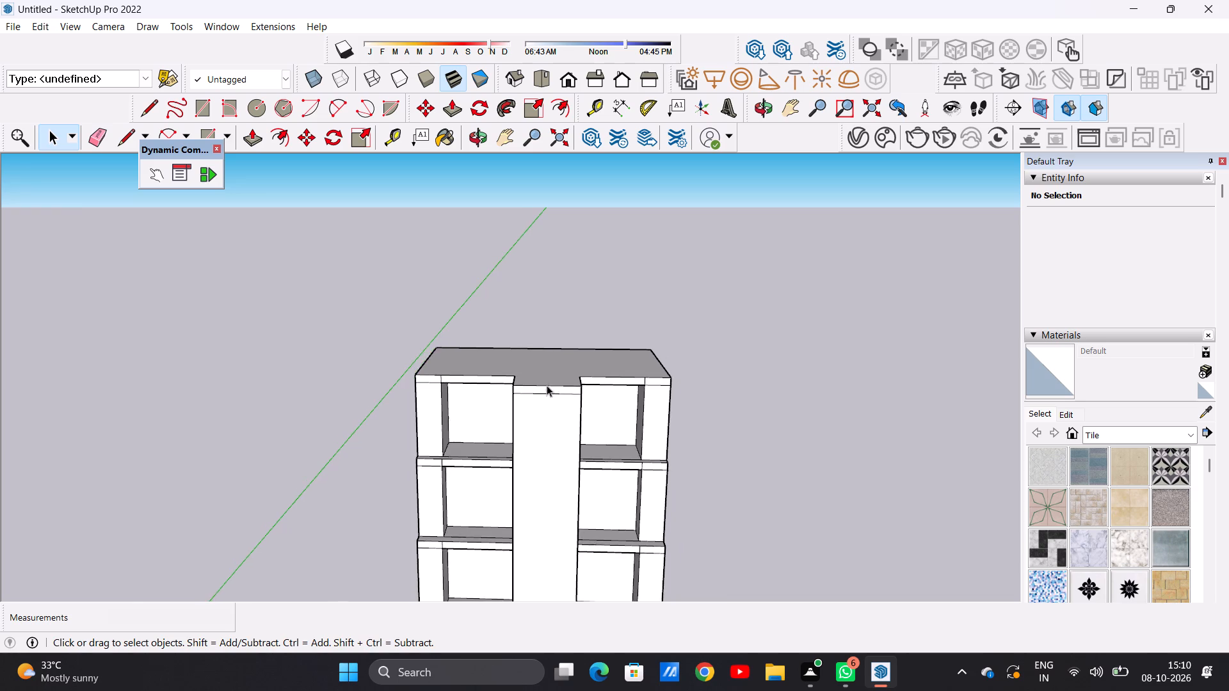
pyautogui.scroll(-8, 547, 385)
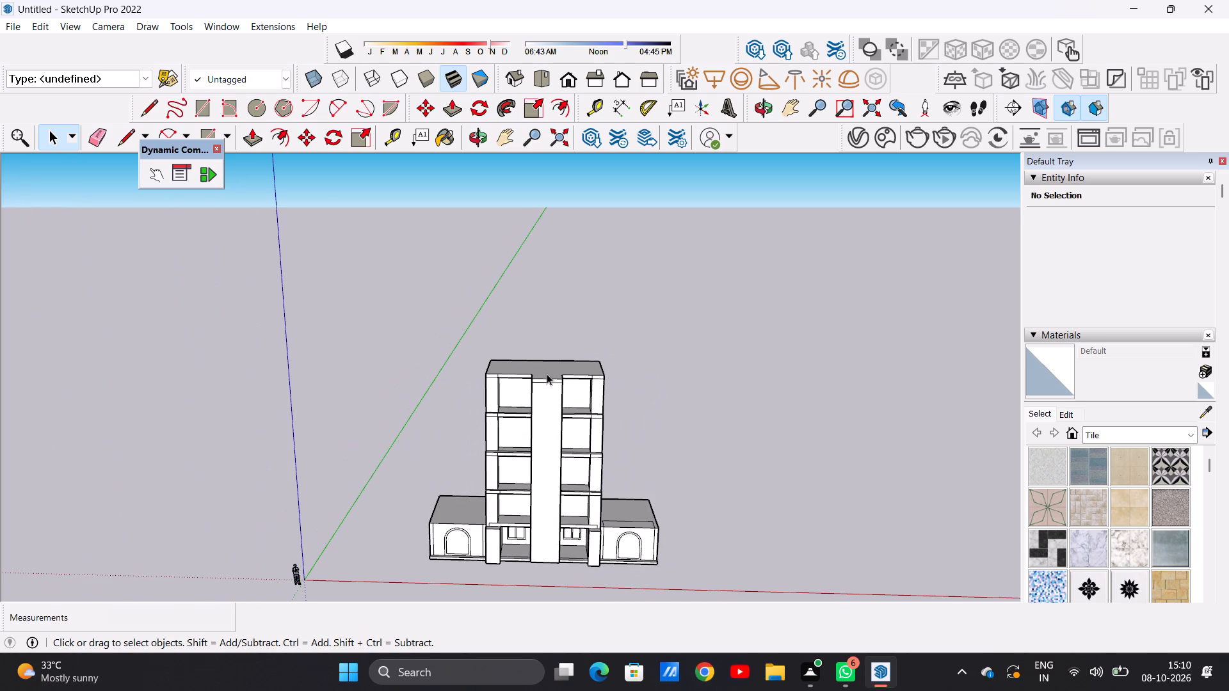
pyautogui.scroll(-3, 554, 376)
pyautogui.moveTo(553, 462); pyautogui.dragTo(542, 389, button='middle')
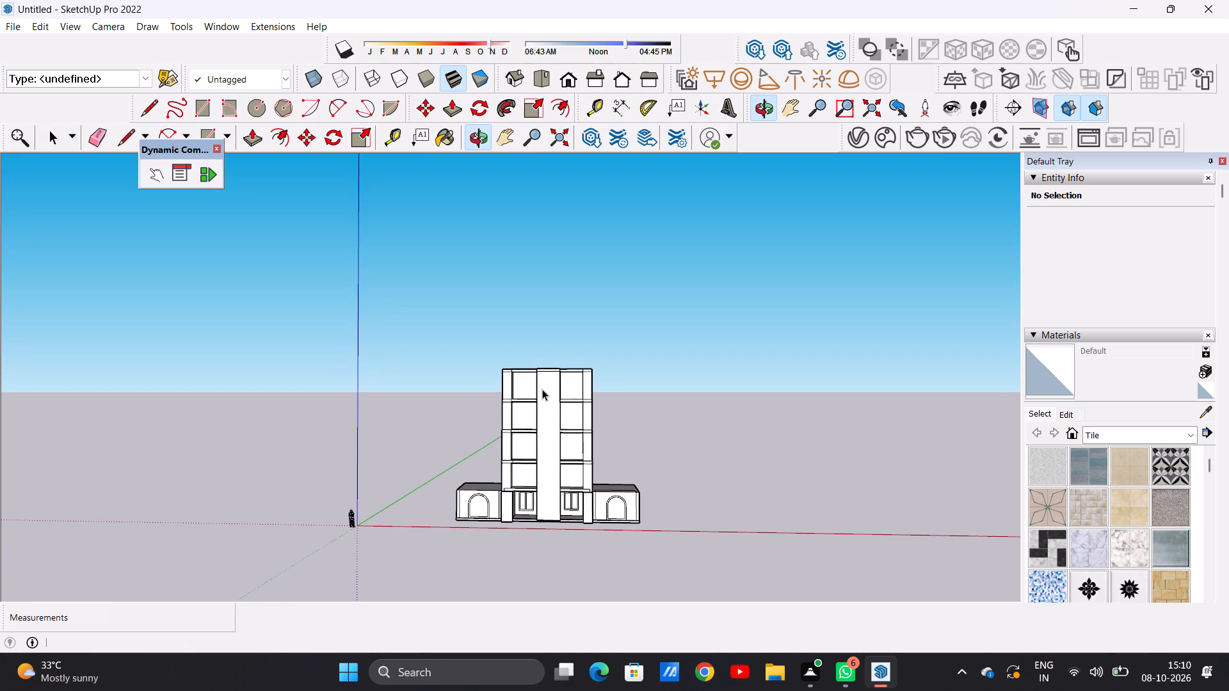
# Examine the lower storeys, the ground-floor piers and the arched side wings from the front and from above.
pyautogui.scroll(7, 634, 509)
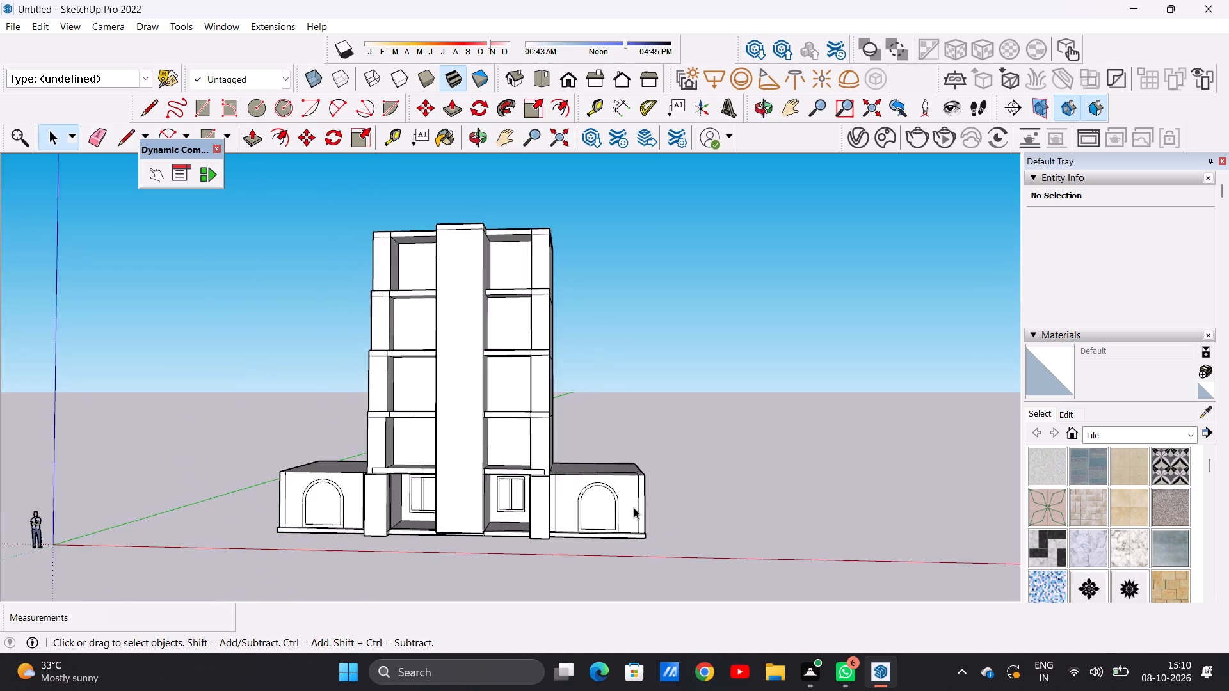
pyautogui.scroll(6, 634, 507)
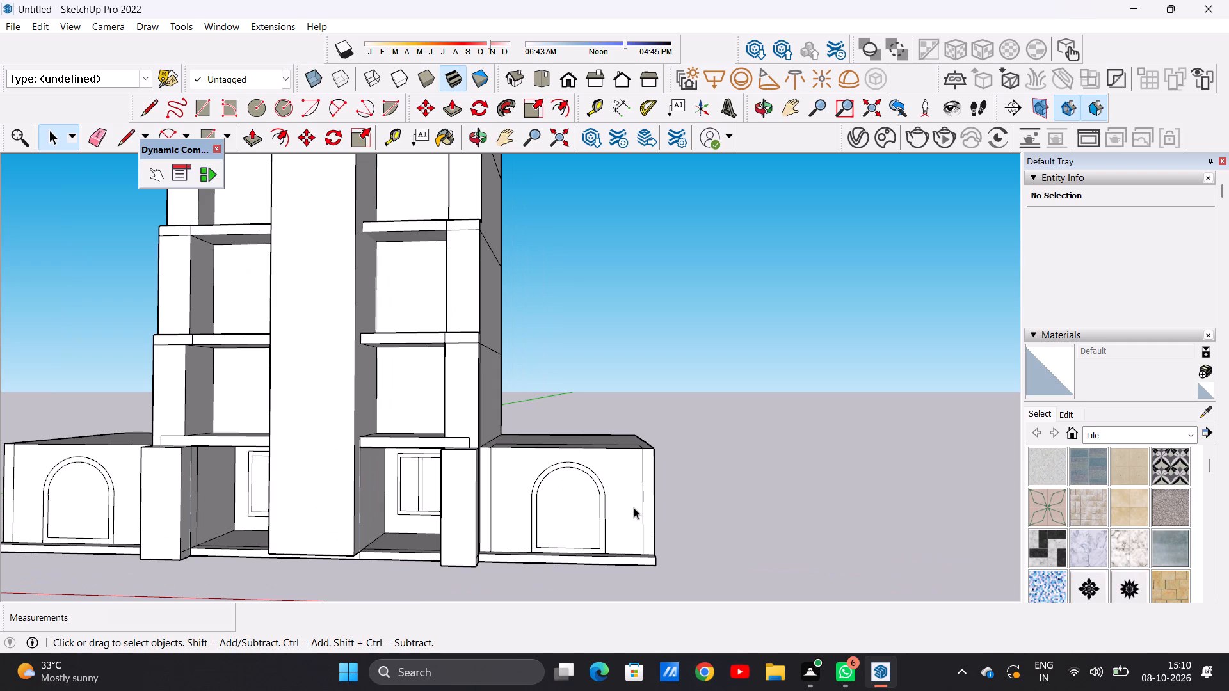
pyautogui.scroll(-7, 529, 419)
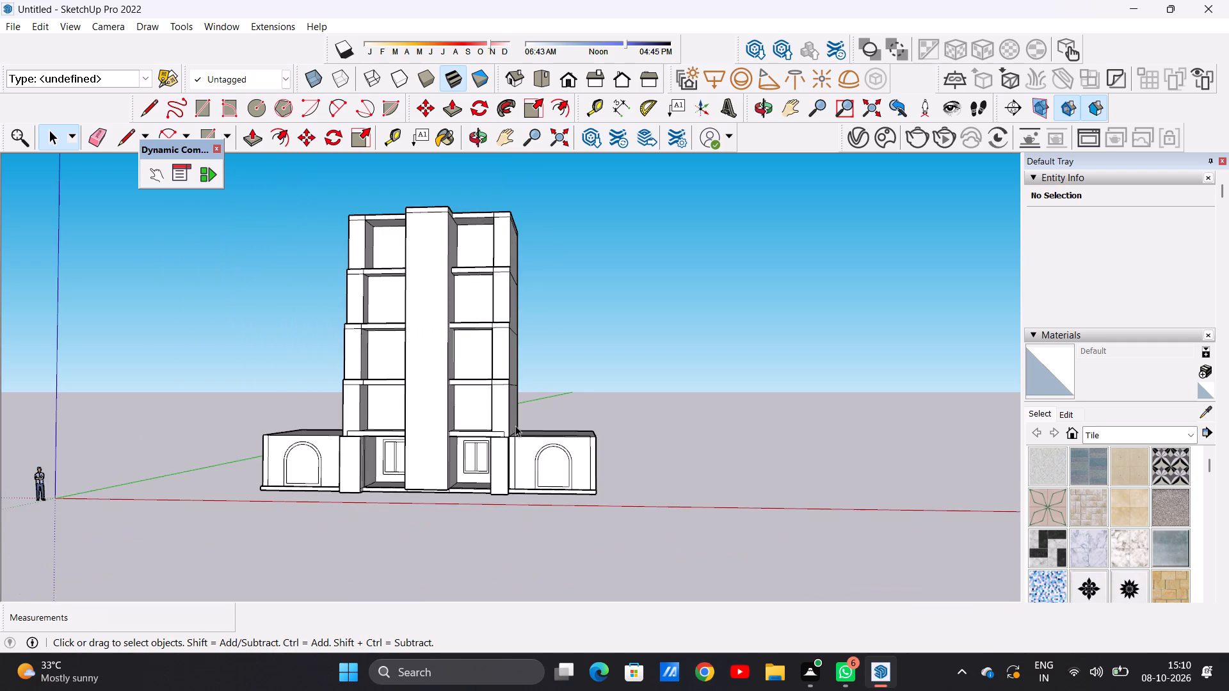
pyautogui.scroll(5, 511, 425)
pyautogui.moveTo(515, 426); pyautogui.dragTo(518, 532, button='middle')
pyautogui.scroll(1, 518, 477)
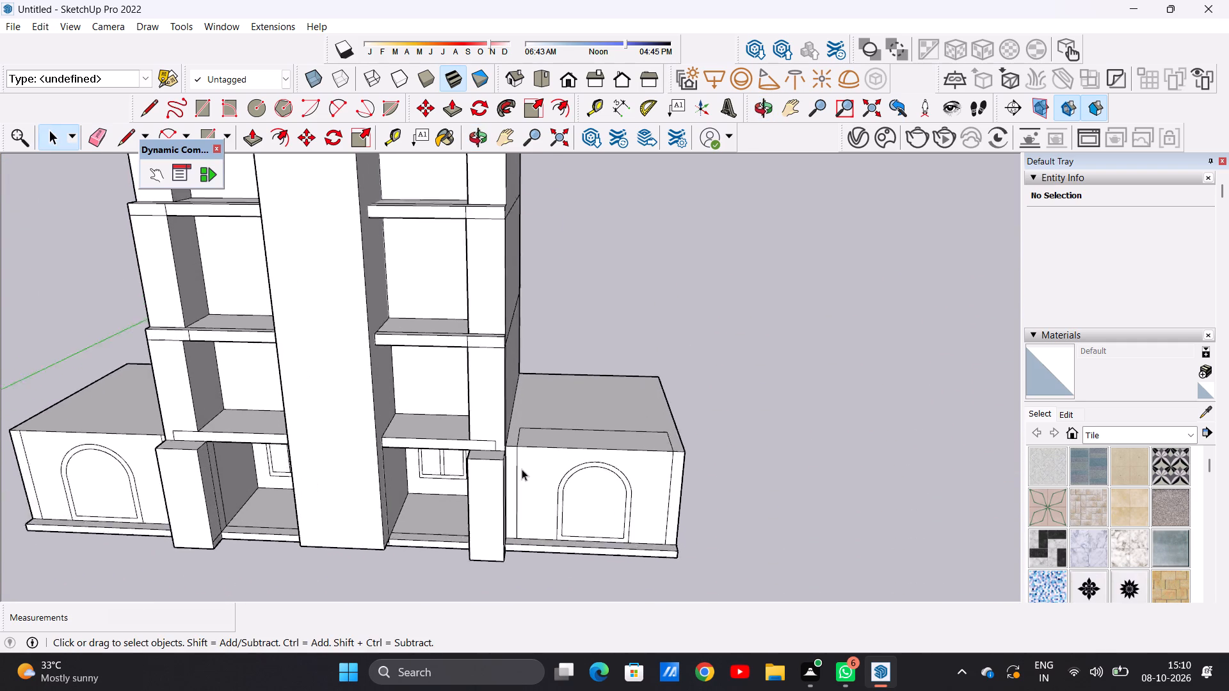
pyautogui.scroll(3, 522, 469)
pyautogui.scroll(-4, 521, 450)
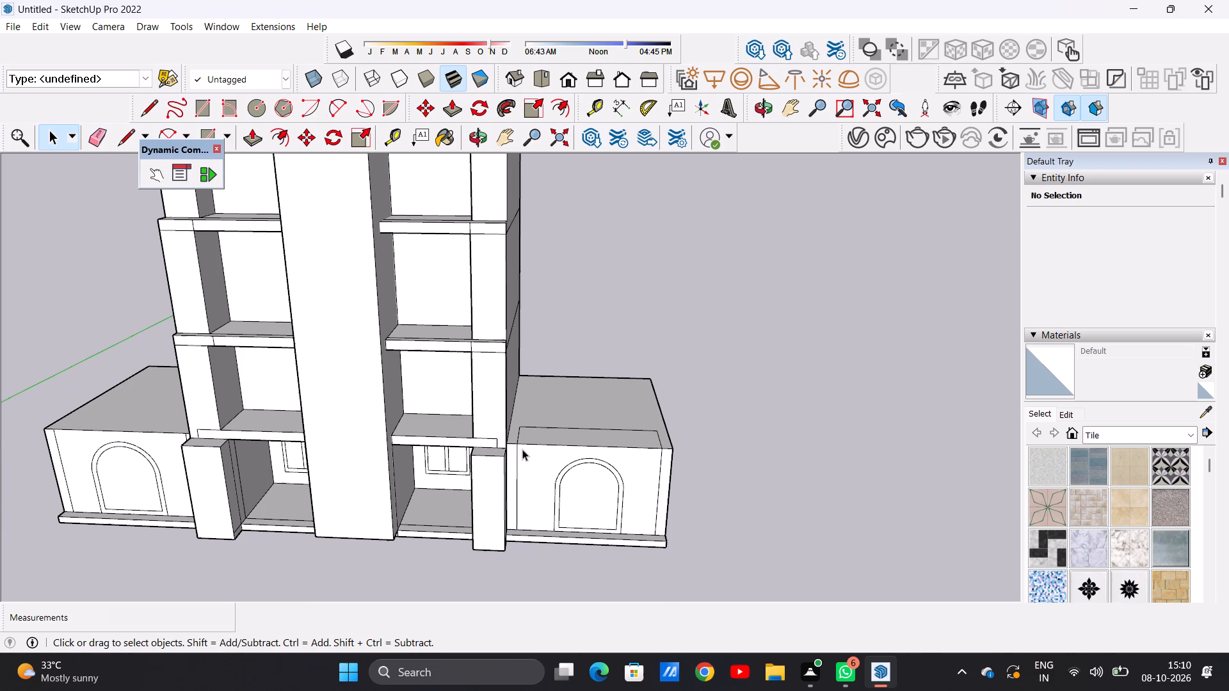
# Erase the three leftover lines of the narrow rectangle along the front of the right wing's roof.
pyautogui.scroll(-3, 523, 449)
pyautogui.moveTo(563, 418); pyautogui.dragTo(413, 511, button='middle')
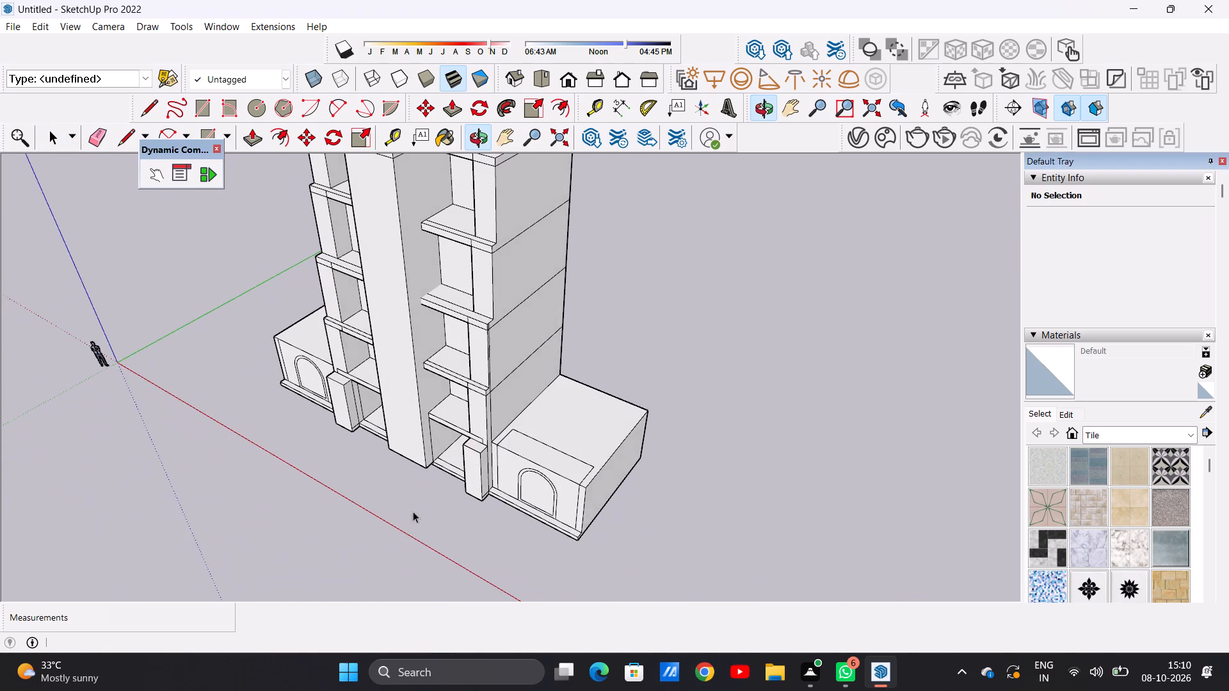
pyautogui.scroll(6, 511, 425)
pyautogui.scroll(-9, 488, 436)
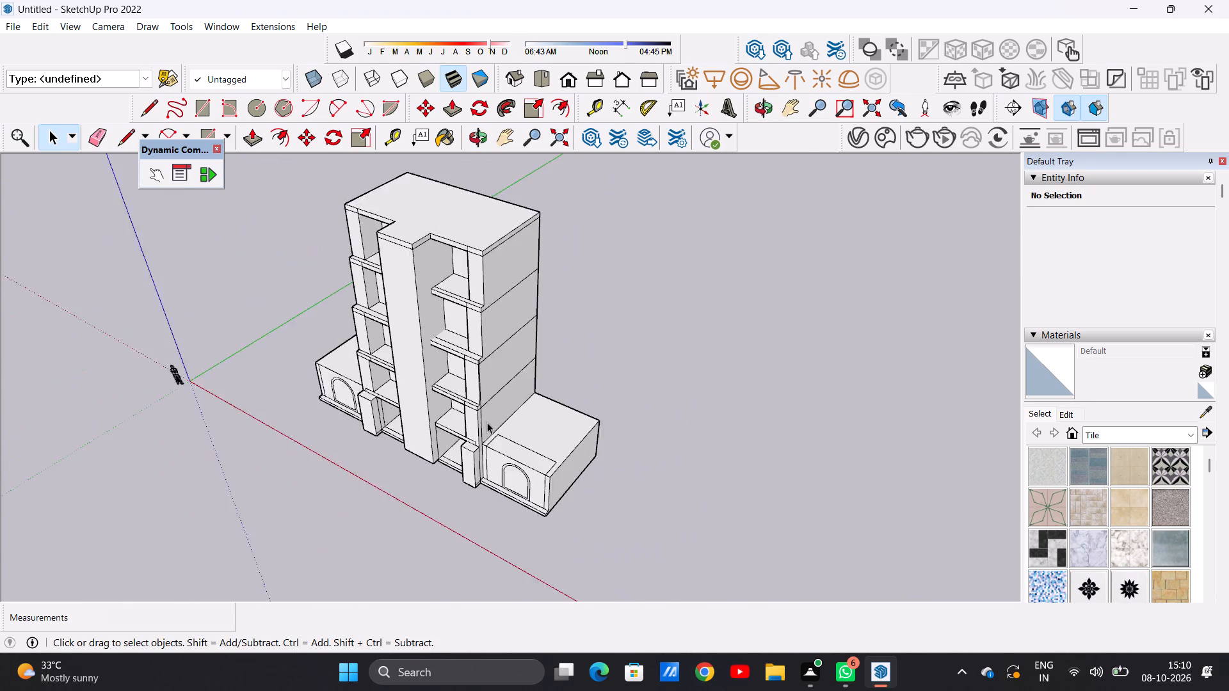
pyautogui.scroll(-4, 487, 422)
pyautogui.moveTo(494, 423); pyautogui.dragTo(332, 372, button='middle')
pyautogui.scroll(-1, 485, 436)
pyautogui.scroll(11, 485, 436)
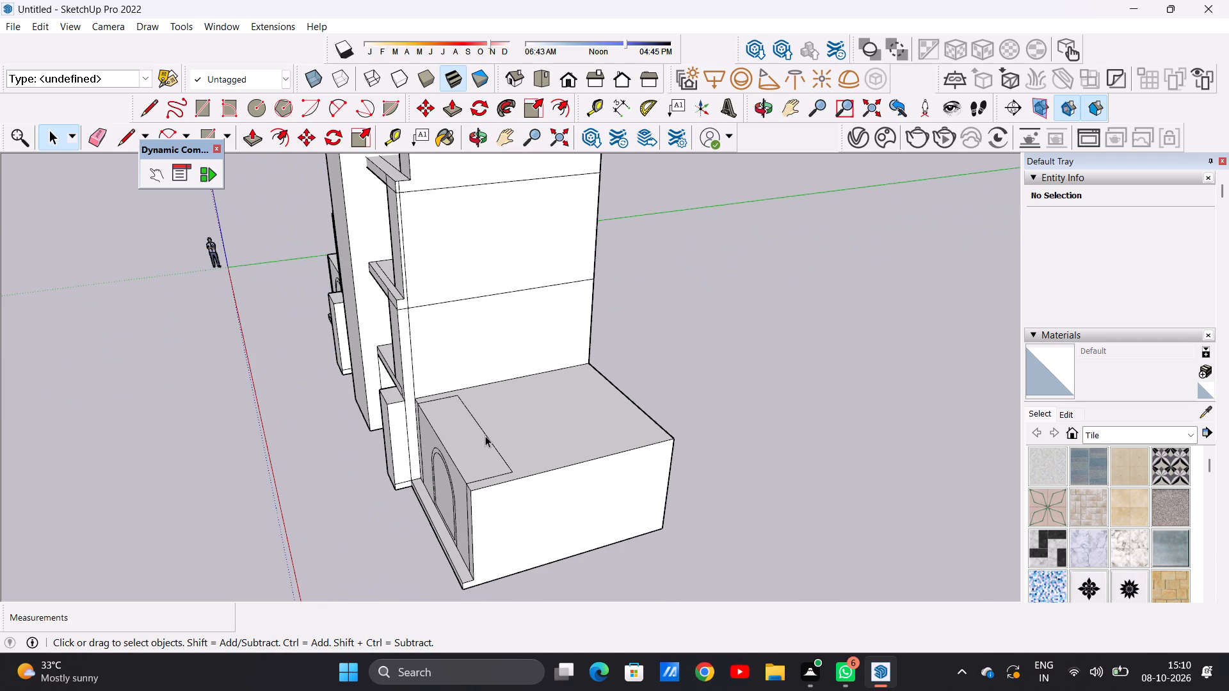
pyautogui.moveTo(492, 381); pyautogui.dragTo(507, 519, button='middle')
pyautogui.scroll(4, 508, 519)
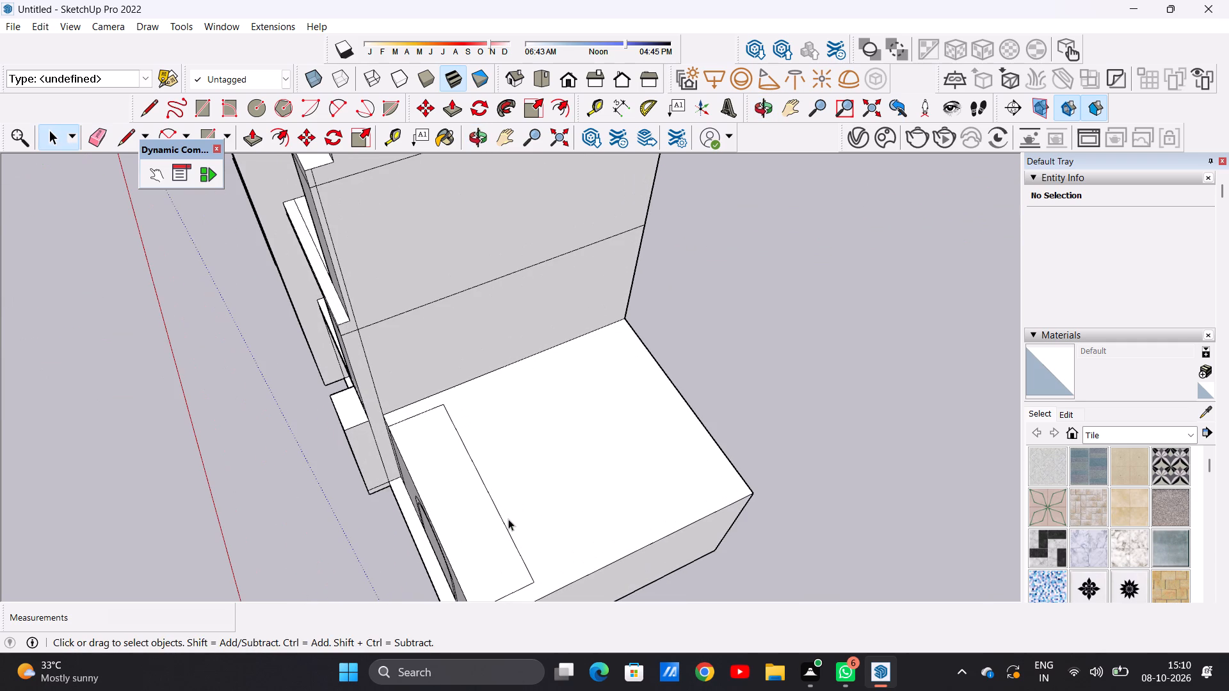
pyautogui.press('l')
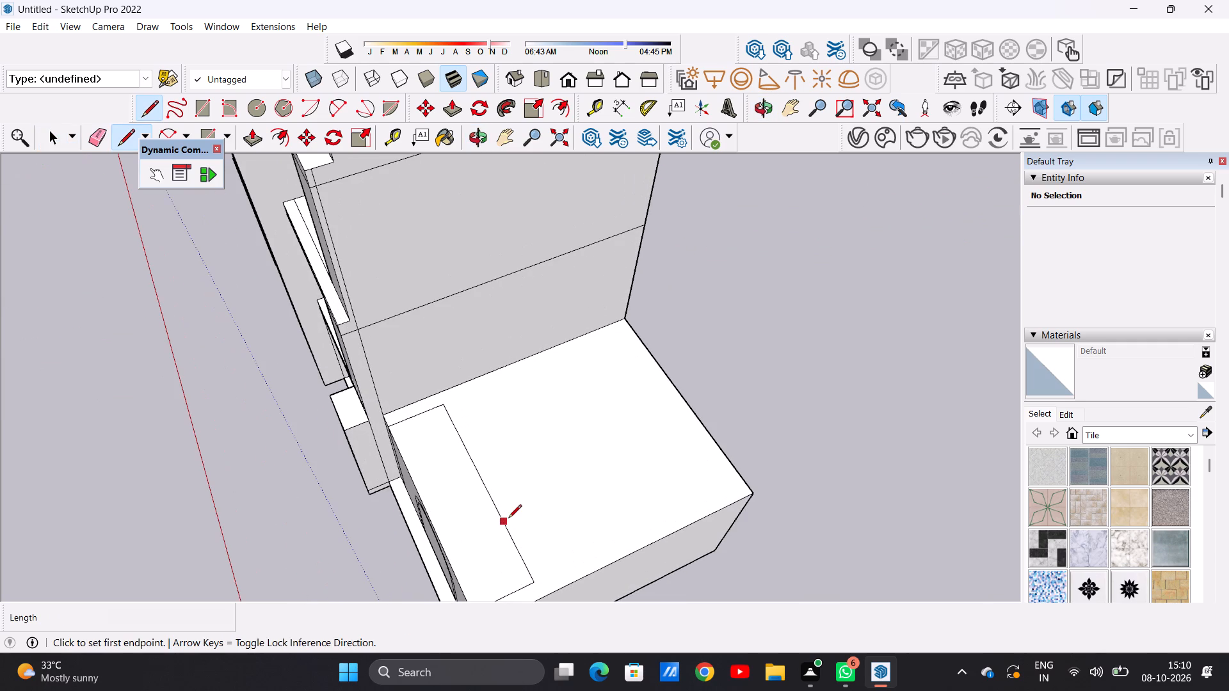
pyautogui.press('space')
pyautogui.write('e')
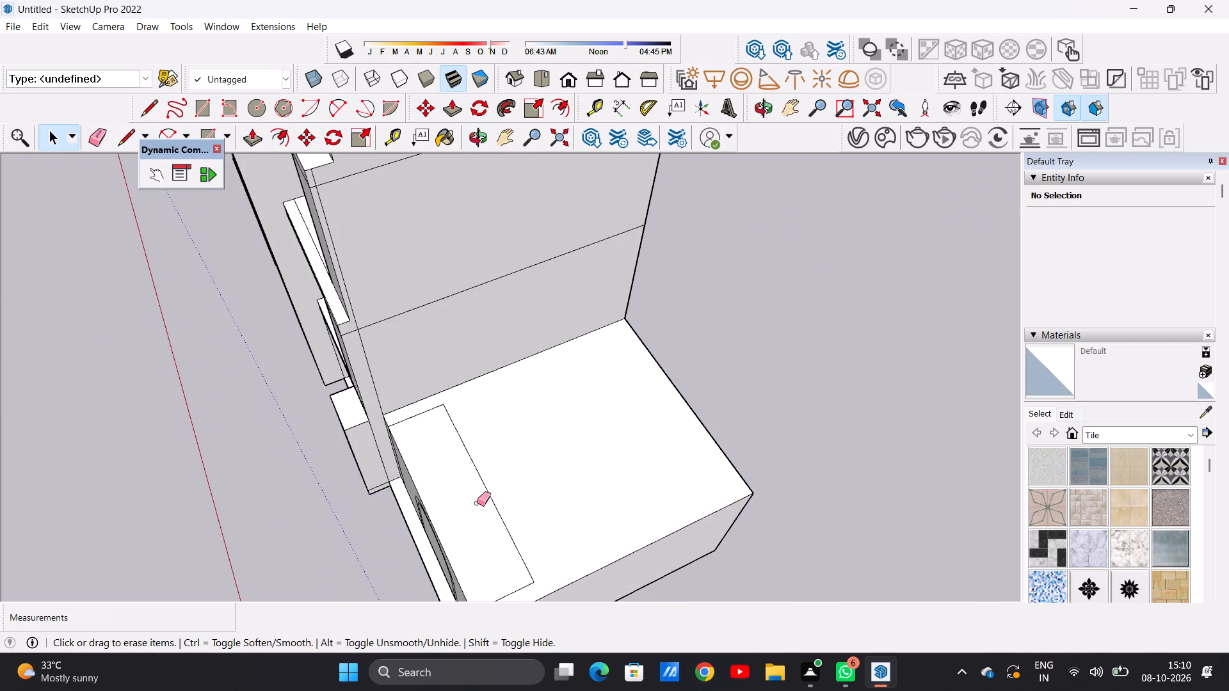
pyautogui.scroll(4, 479, 421)
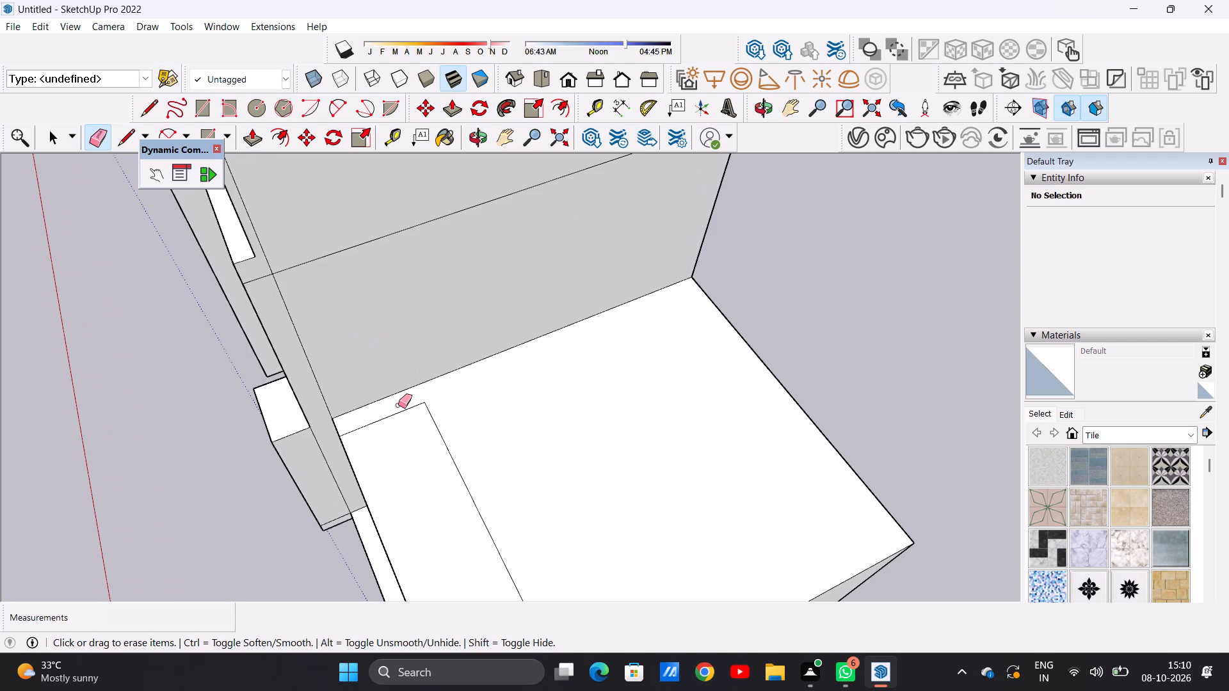
pyautogui.moveTo(398, 405); pyautogui.dragTo(415, 425)
pyautogui.moveTo(449, 443); pyautogui.dragTo(438, 454)
pyautogui.scroll(-11, 462, 435)
pyautogui.scroll(8, 494, 510)
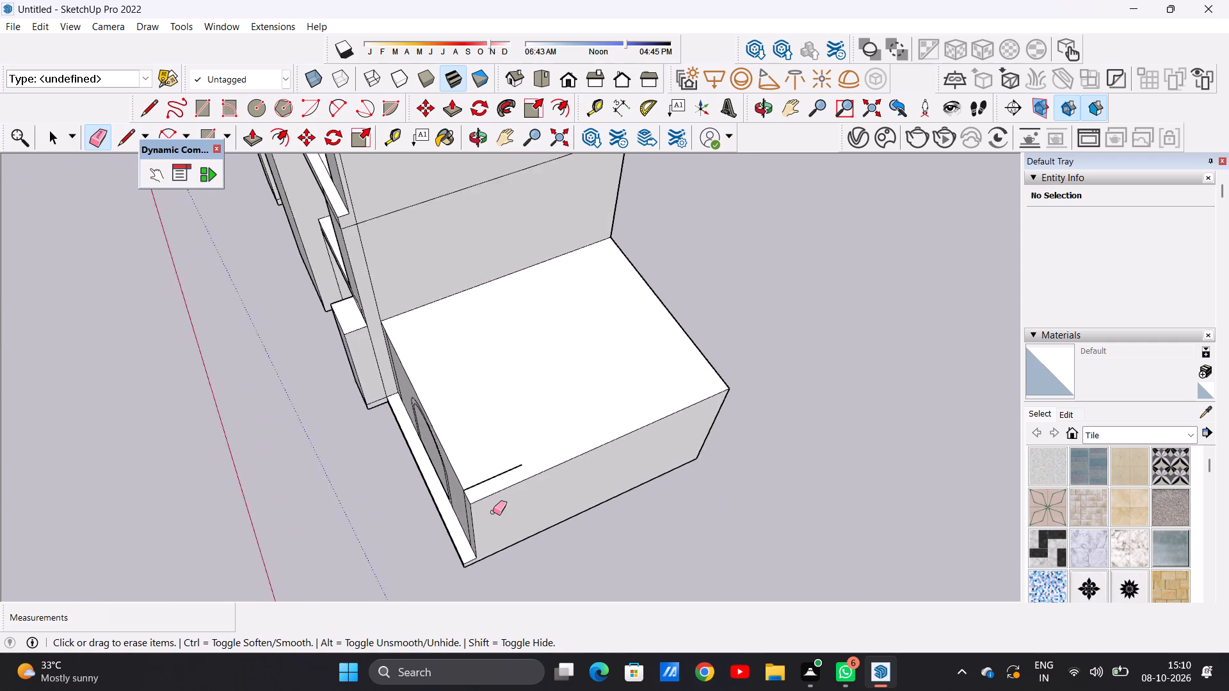
pyautogui.scroll(6, 493, 512)
pyautogui.moveTo(472, 433); pyautogui.dragTo(474, 443)
pyautogui.scroll(-6, 524, 433)
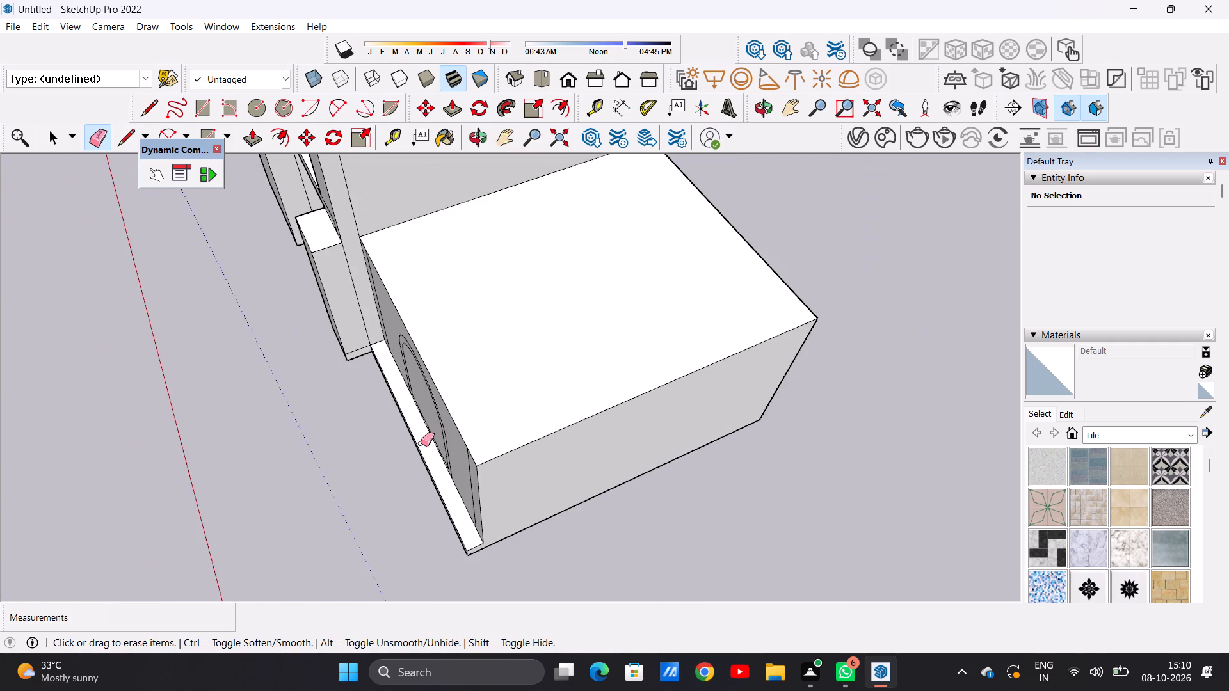
# Draw a line about 20' 1 5/16" long across the right wing's roof, front to back edge, marking a narrow strip beside the main building.
pyautogui.moveTo(446, 438); pyautogui.dragTo(703, 228, button='middle')
pyautogui.moveTo(518, 408); pyautogui.dragTo(558, 373, button='middle')
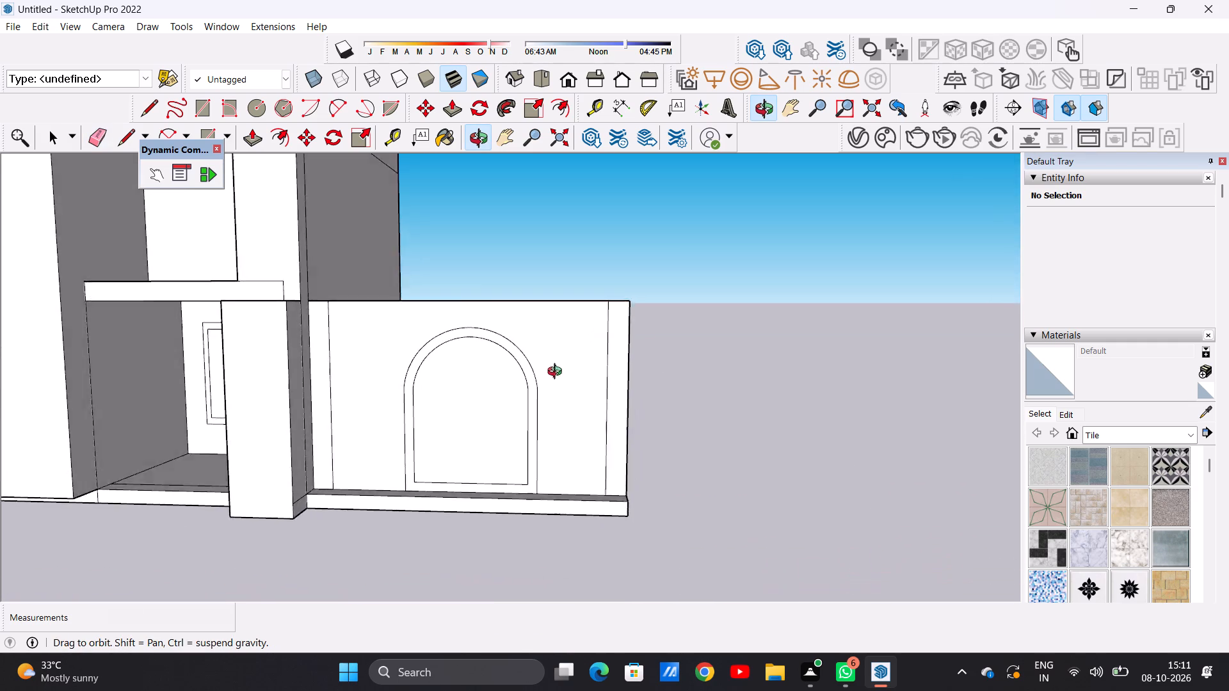
pyautogui.moveTo(558, 373); pyautogui.dragTo(562, 457, button='middle')
pyautogui.scroll(-5, 471, 406)
pyautogui.moveTo(501, 346); pyautogui.dragTo(373, 499, button='middle')
pyautogui.scroll(3, 458, 374)
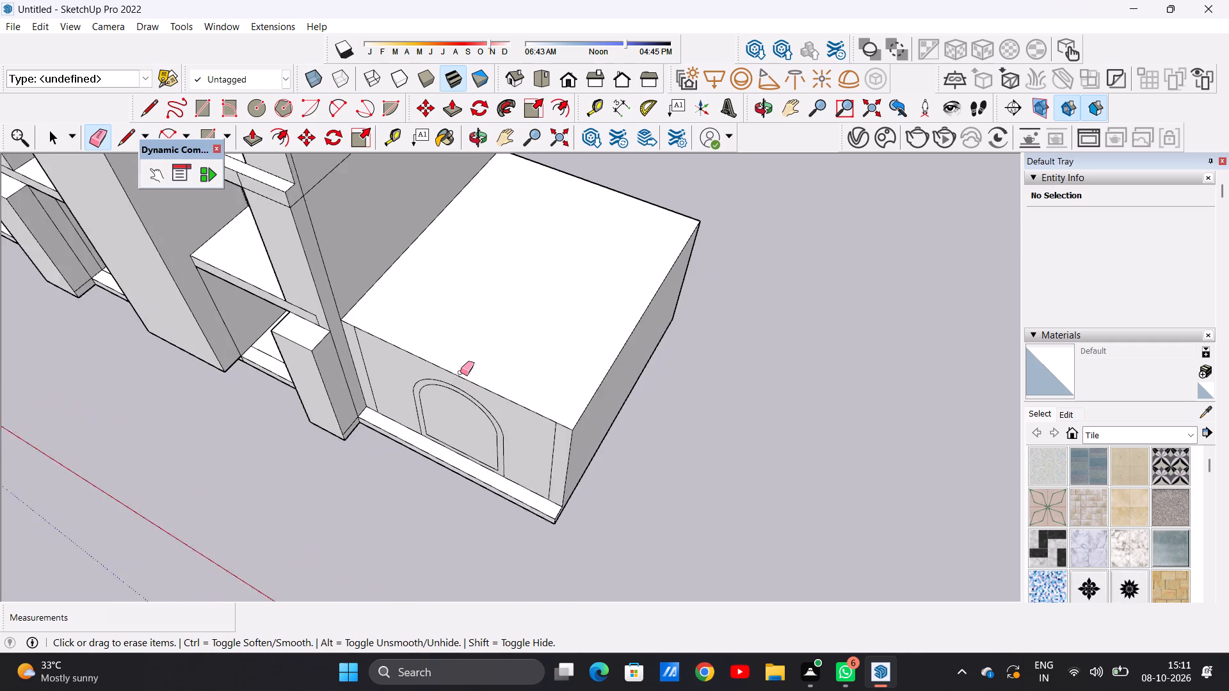
pyautogui.scroll(2, 460, 372)
pyautogui.press('space')
pyautogui.write('l')
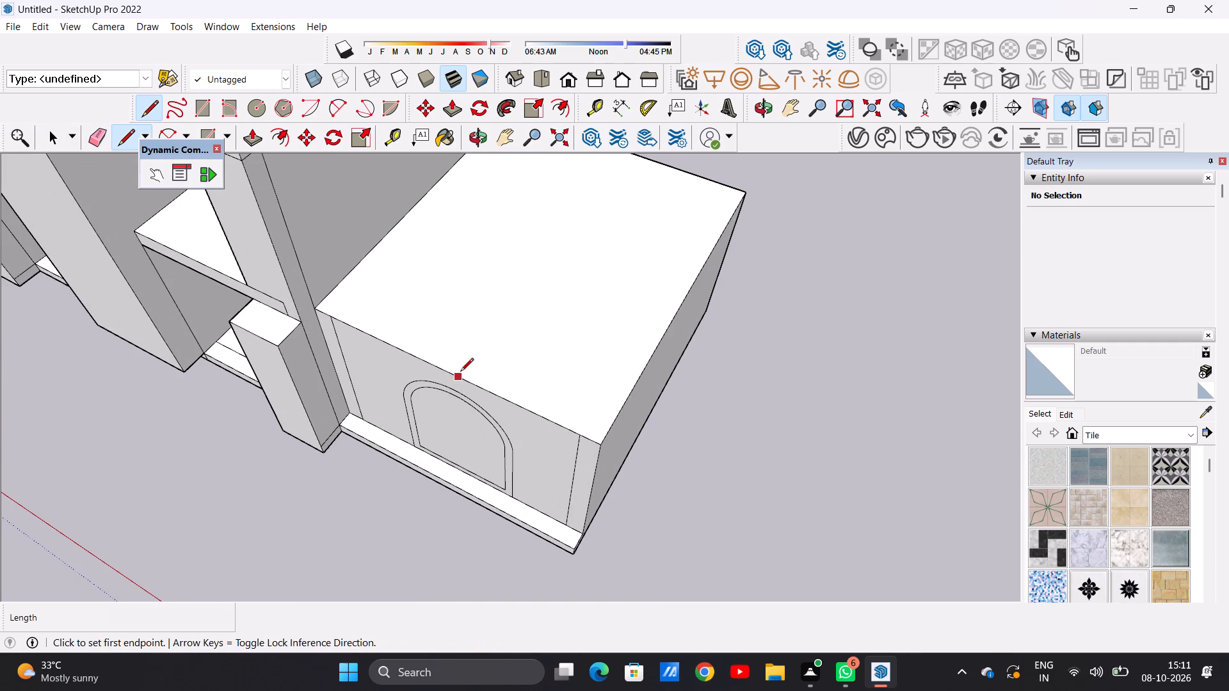
pyautogui.scroll(3, 380, 309)
pyautogui.scroll(-1, 380, 309)
pyautogui.scroll(7, 380, 309)
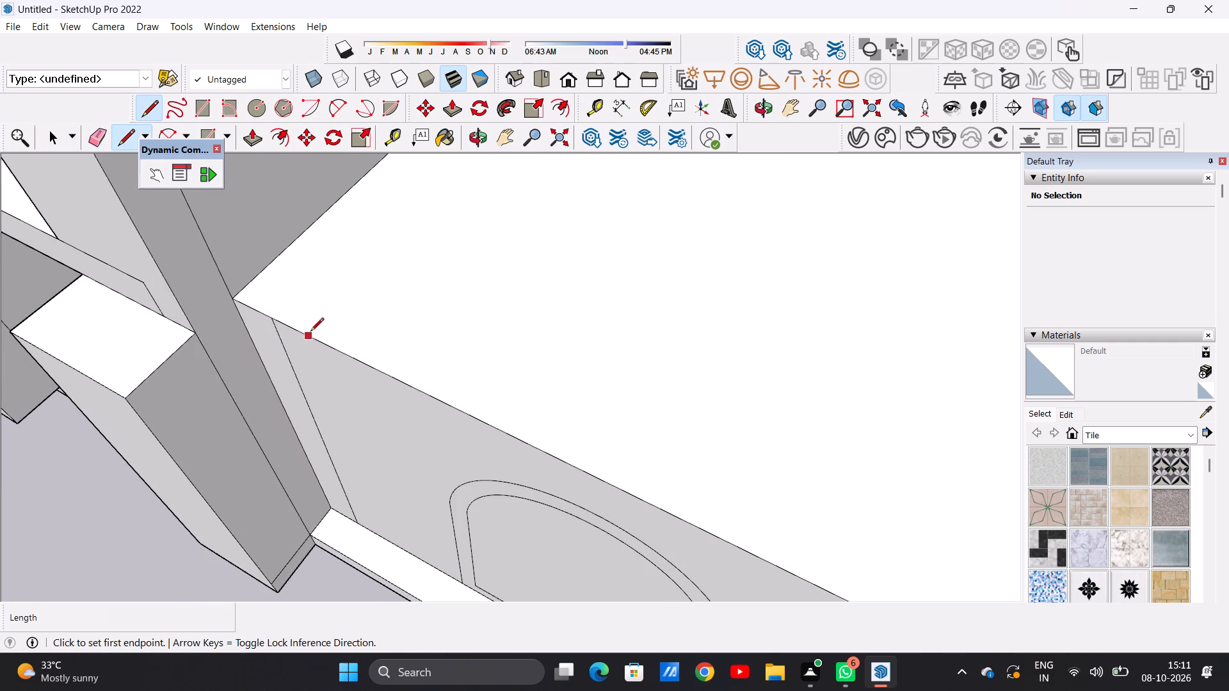
pyautogui.click(306, 330)
pyautogui.scroll(-4, 336, 311)
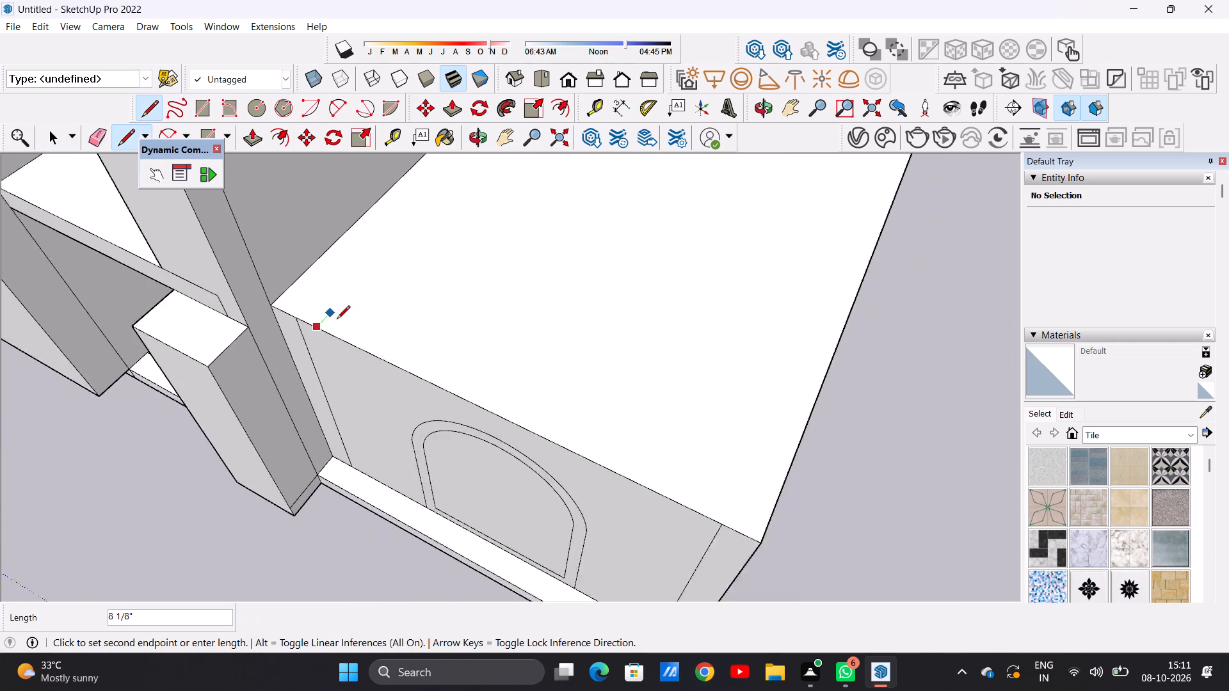
pyautogui.scroll(-8, 337, 320)
pyautogui.scroll(3, 502, 170)
pyautogui.scroll(-7, 445, 271)
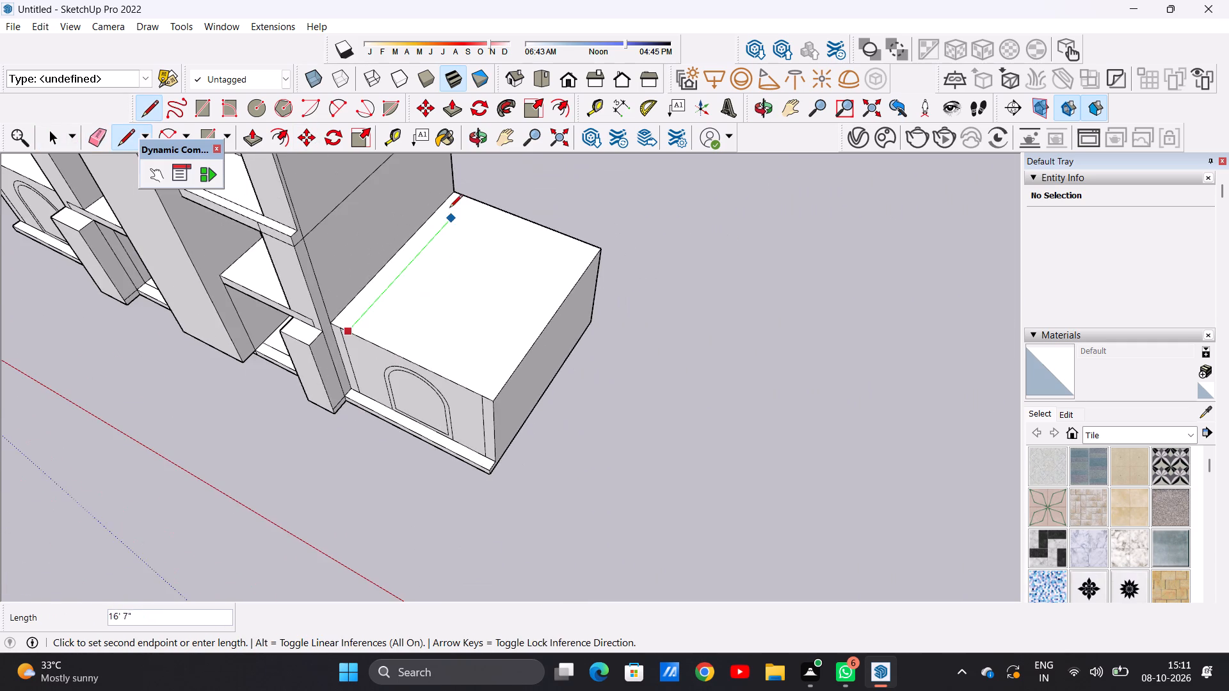
pyautogui.scroll(4, 453, 204)
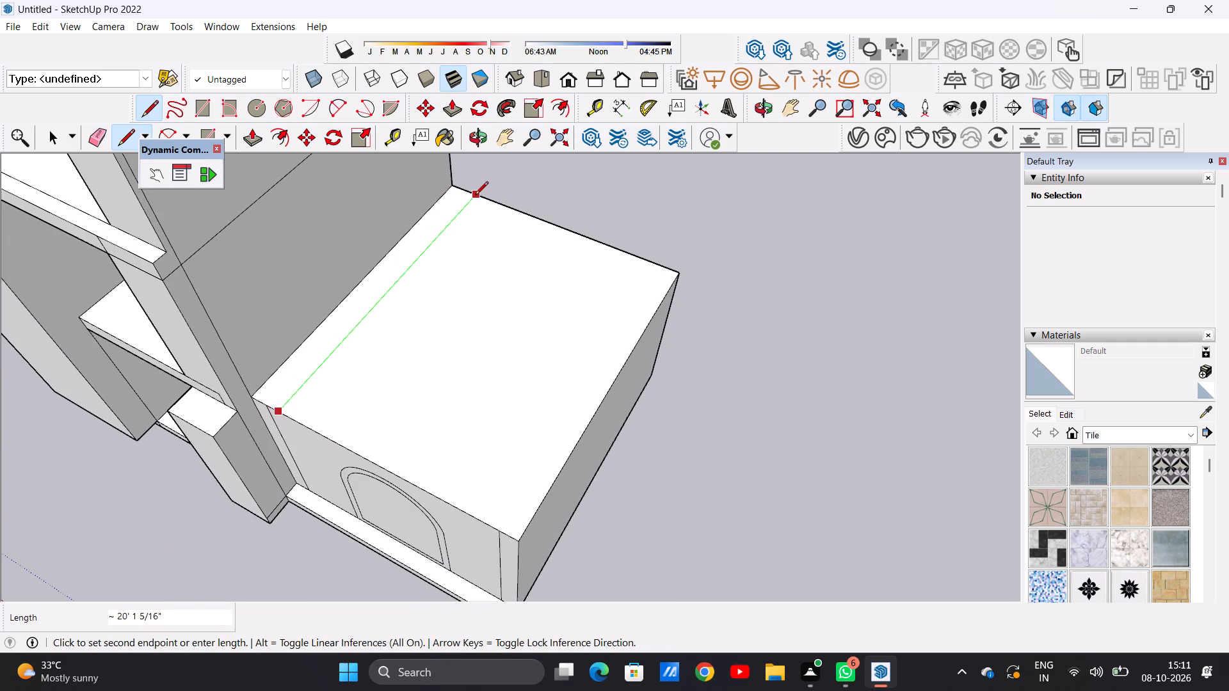
pyautogui.click(475, 196)
pyautogui.press('space')
# Push/Pull the narrow roof strip beside the main building 10' upward.
pyautogui.write('p')
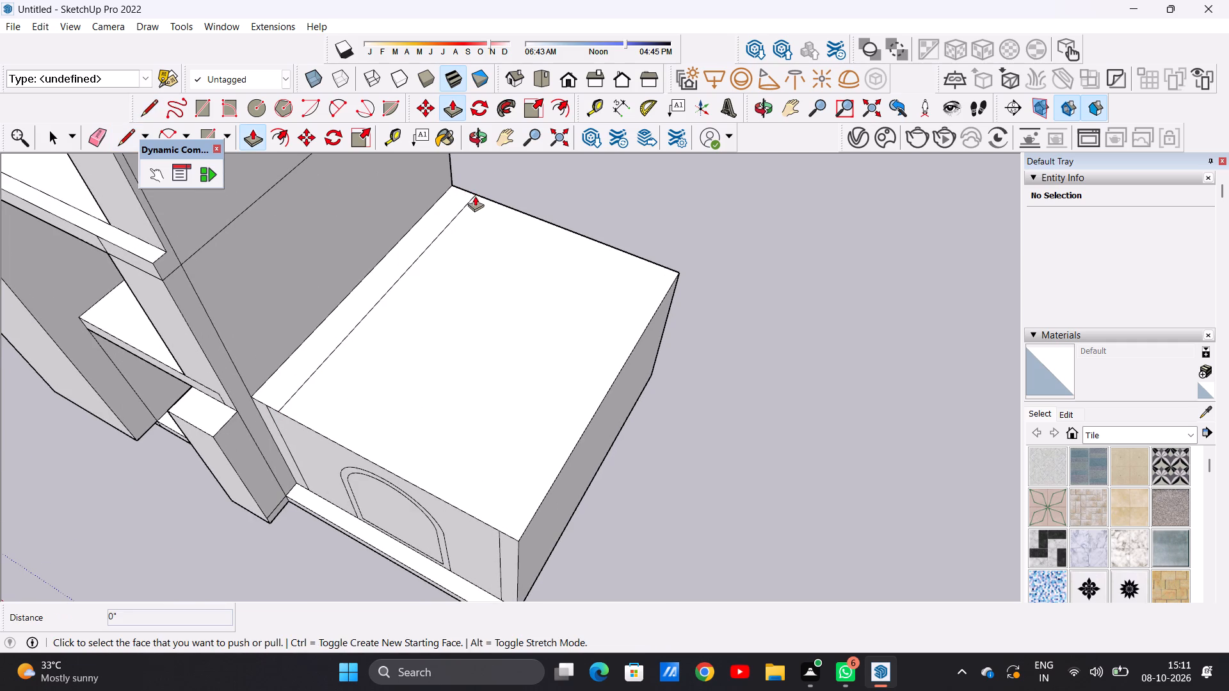
pyautogui.click(295, 356)
pyautogui.scroll(-2, 302, 314)
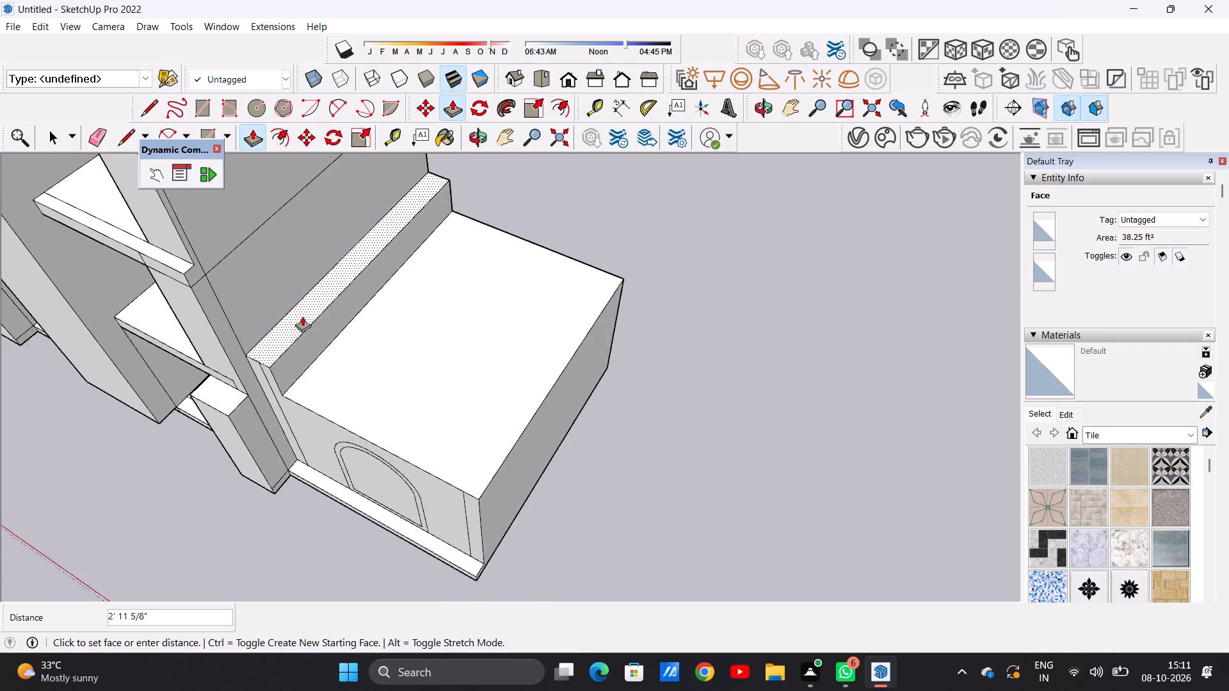
pyautogui.scroll(-7, 302, 316)
pyautogui.scroll(1, 305, 322)
pyautogui.scroll(-14, 305, 322)
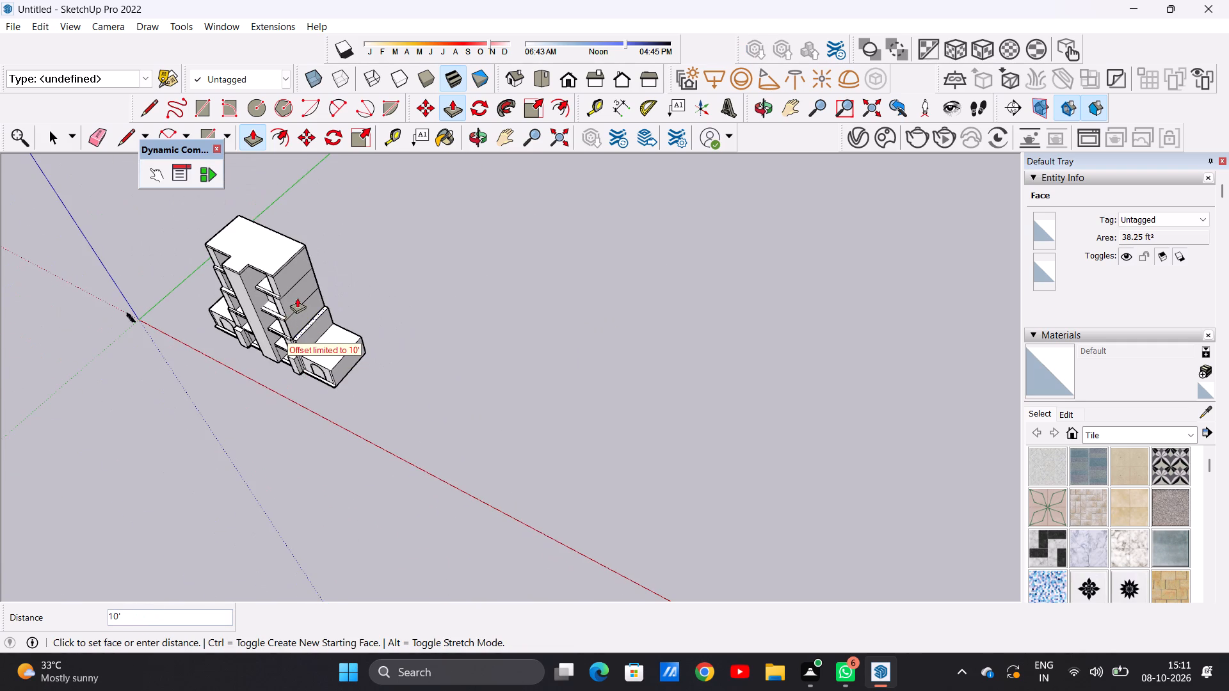
pyautogui.scroll(20, 310, 323)
pyautogui.scroll(3, 310, 323)
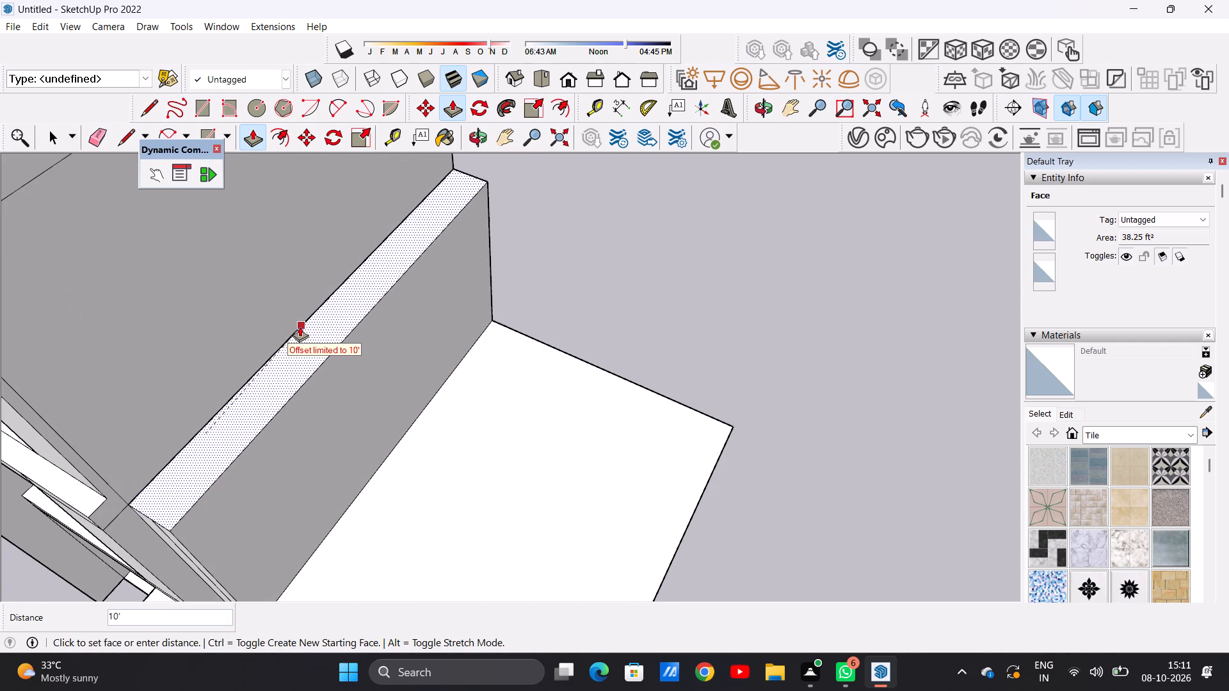
pyautogui.click(305, 319)
# Push/Pull the raised strip a further 34' 1 7/8" or so upward, level with the main building's roof.
pyautogui.click(317, 329)
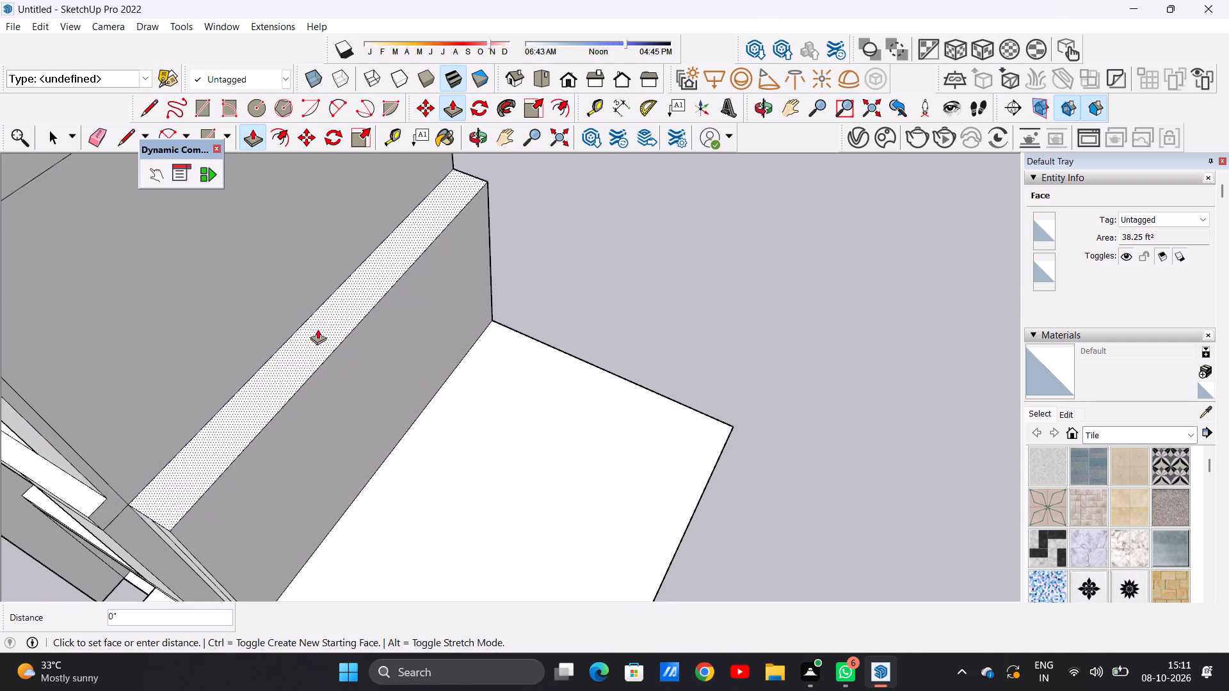
pyautogui.scroll(-16, 320, 299)
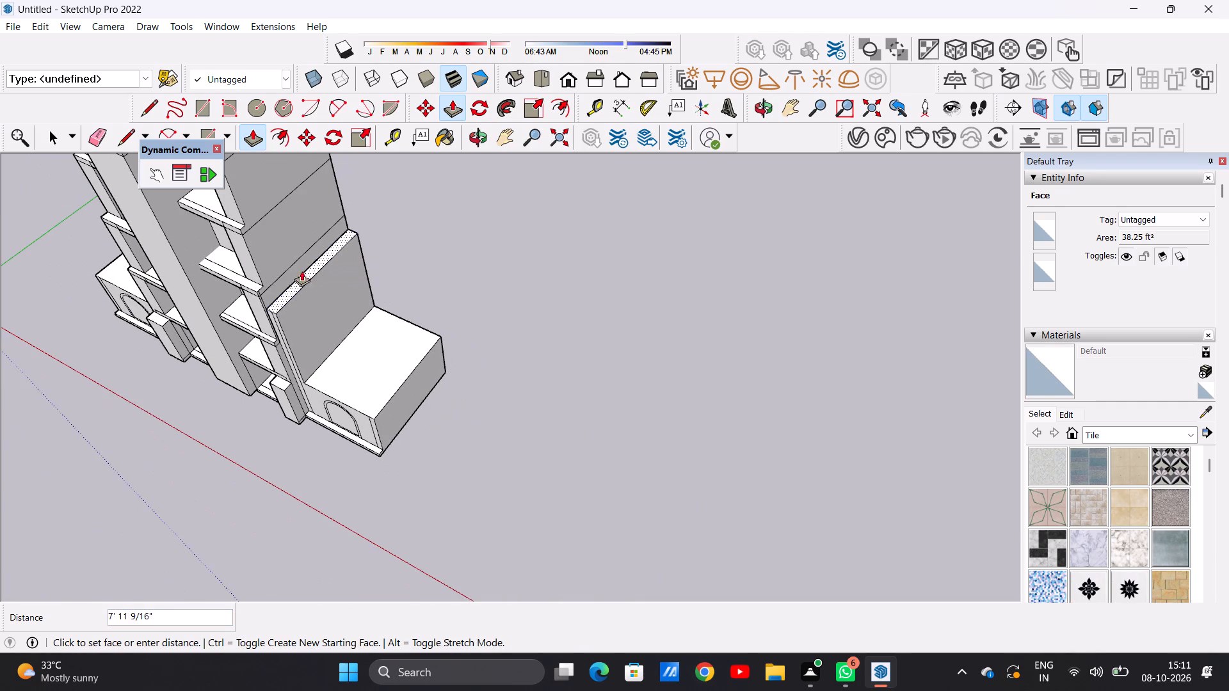
pyautogui.scroll(-10, 289, 251)
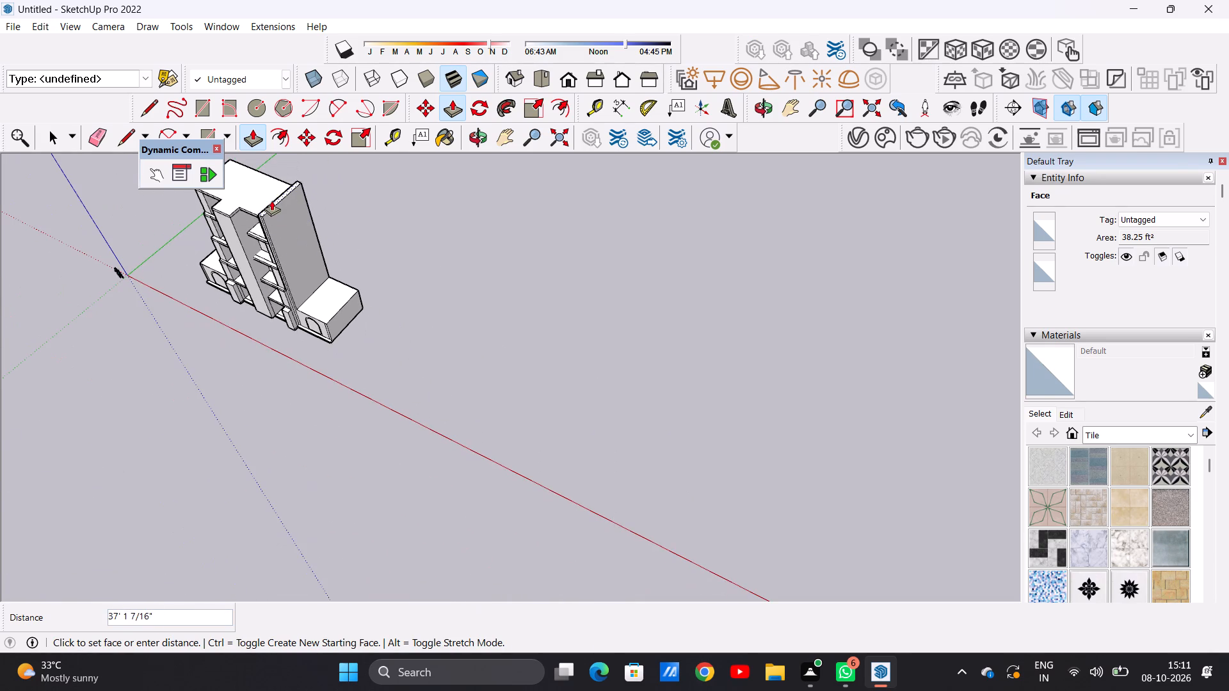
pyautogui.moveTo(253, 223); pyautogui.dragTo(410, 175, button='middle')
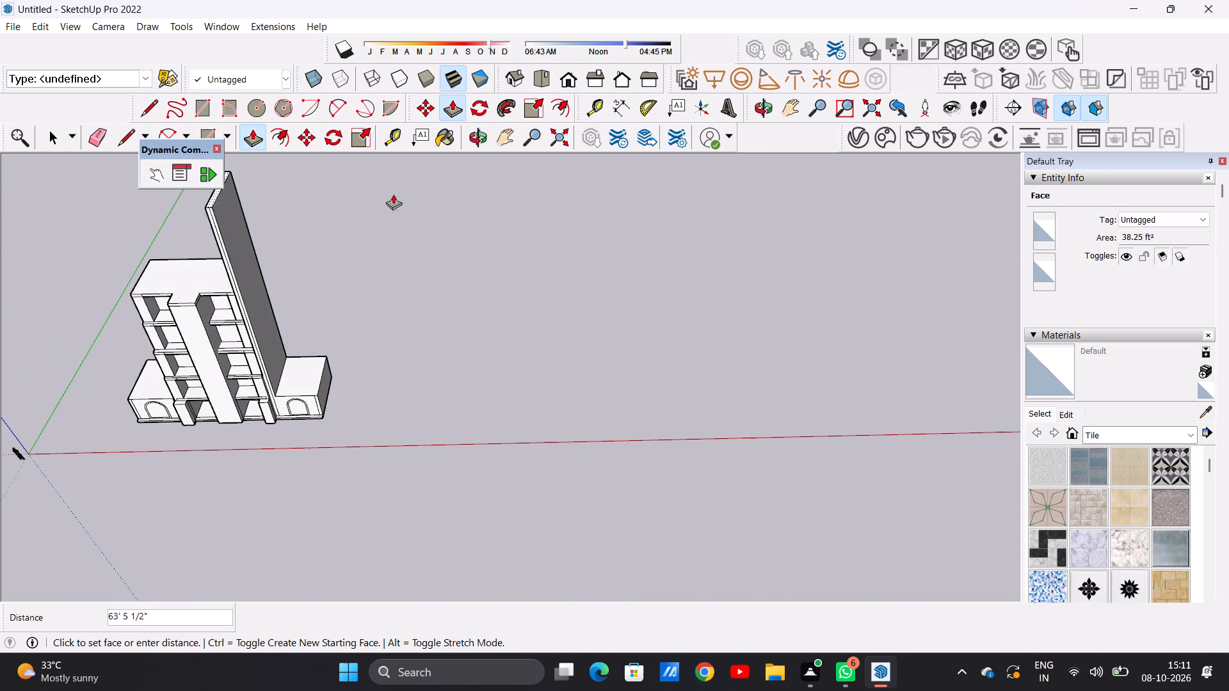
pyautogui.scroll(-11, 273, 289)
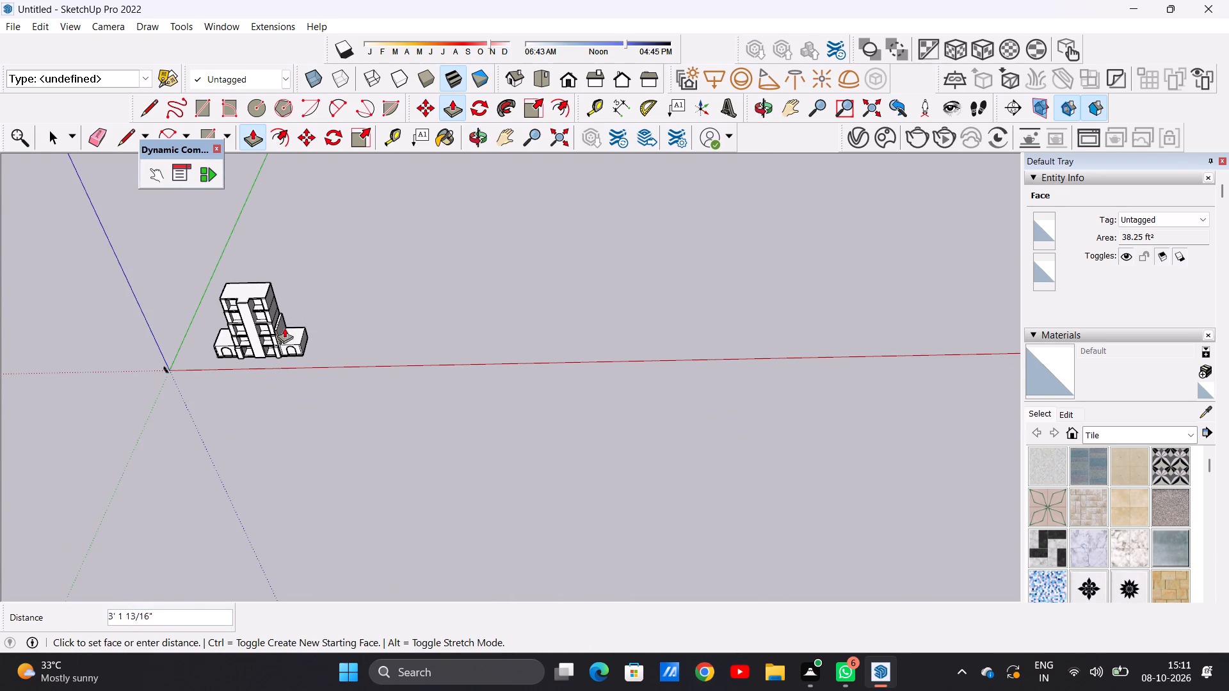
pyautogui.moveTo(291, 307); pyautogui.dragTo(304, 230, button='middle')
pyautogui.scroll(13, 289, 284)
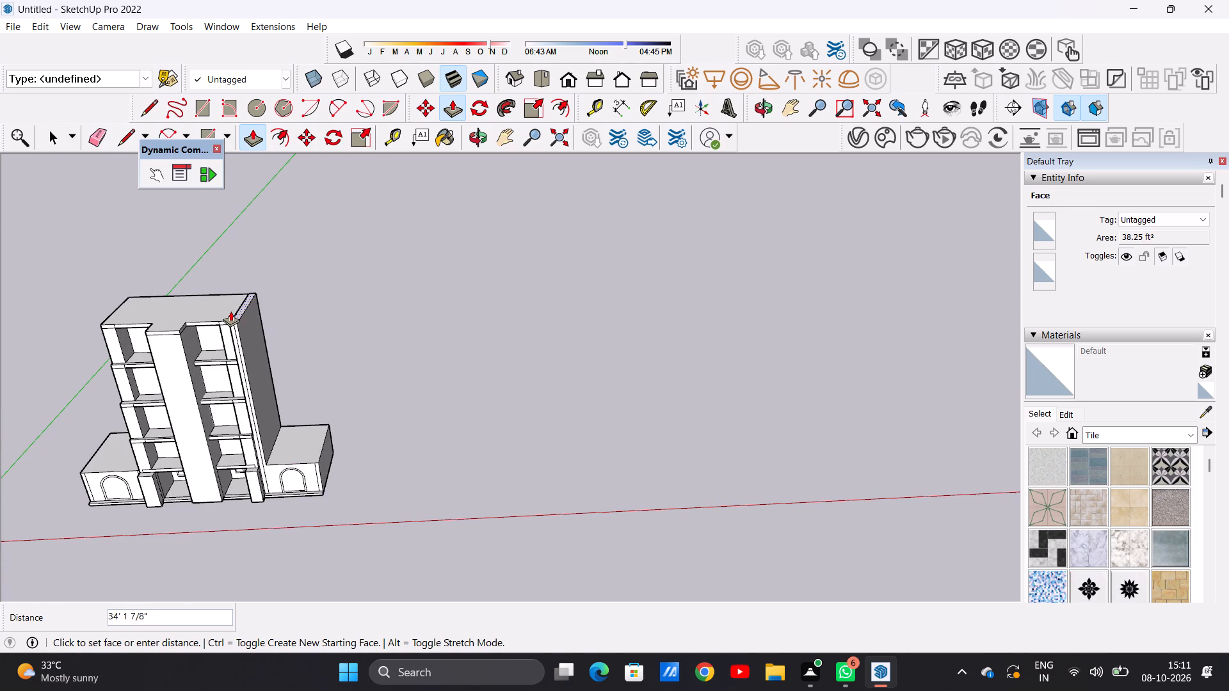
pyautogui.click(230, 311)
pyautogui.press('space')
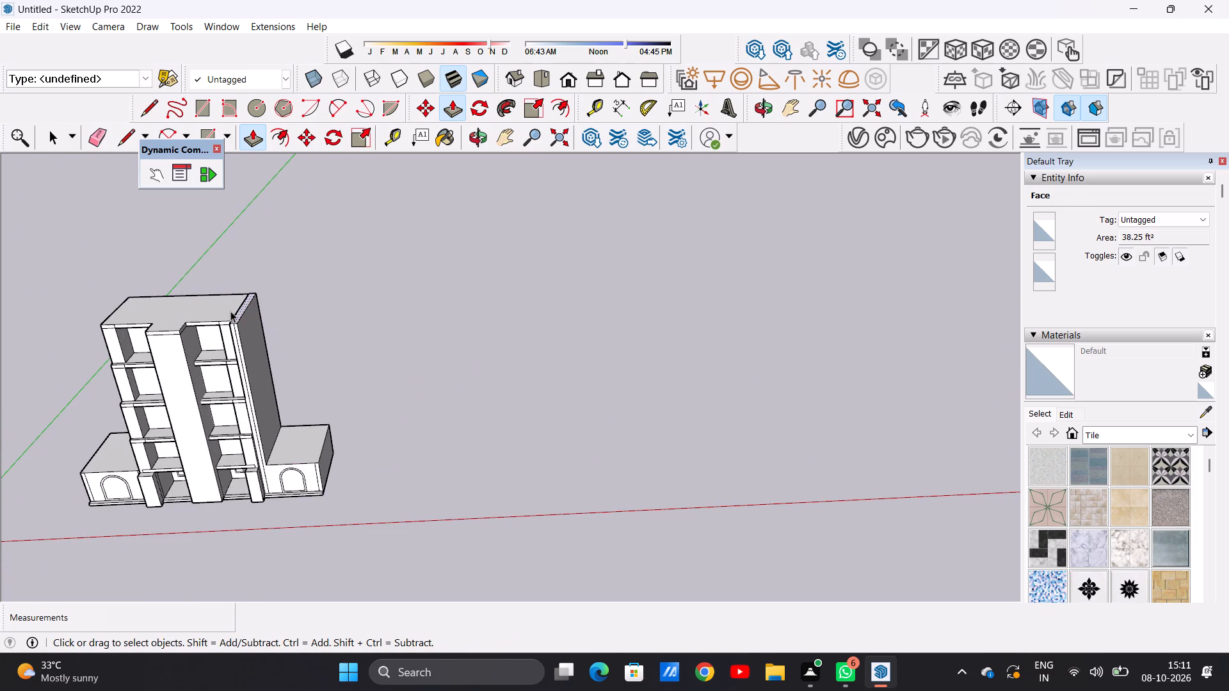
# Examine the new full-height side wall and the right wing from the front and from above.
pyautogui.scroll(-6, 230, 311)
pyautogui.moveTo(238, 324); pyautogui.dragTo(339, 267, button='middle')
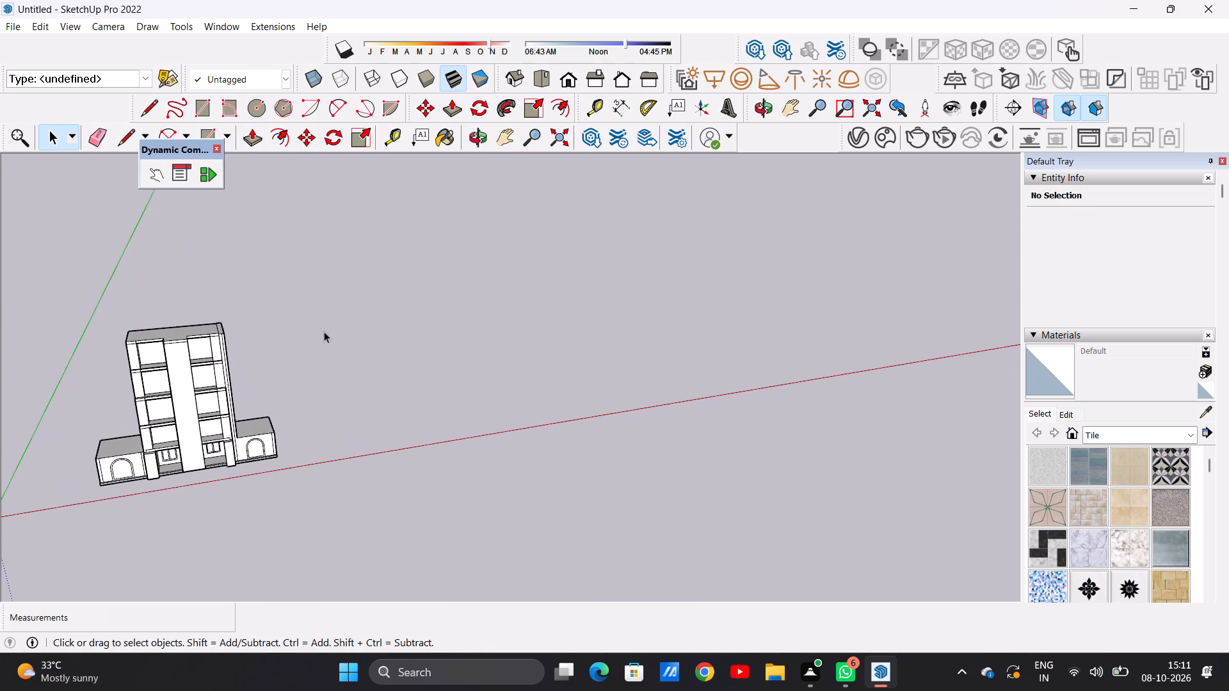
pyautogui.scroll(20, 252, 489)
pyautogui.scroll(5, 252, 489)
pyautogui.scroll(-4, 237, 433)
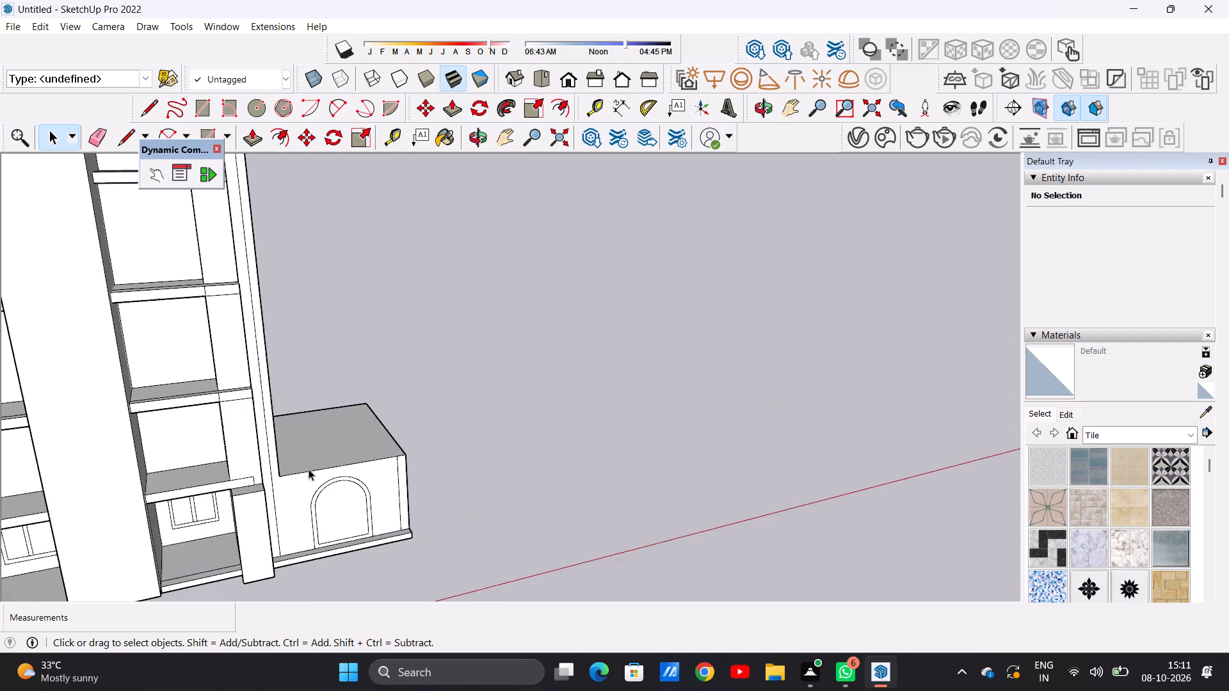
pyautogui.scroll(-11, 309, 469)
pyautogui.moveTo(361, 491); pyautogui.dragTo(317, 444, button='middle')
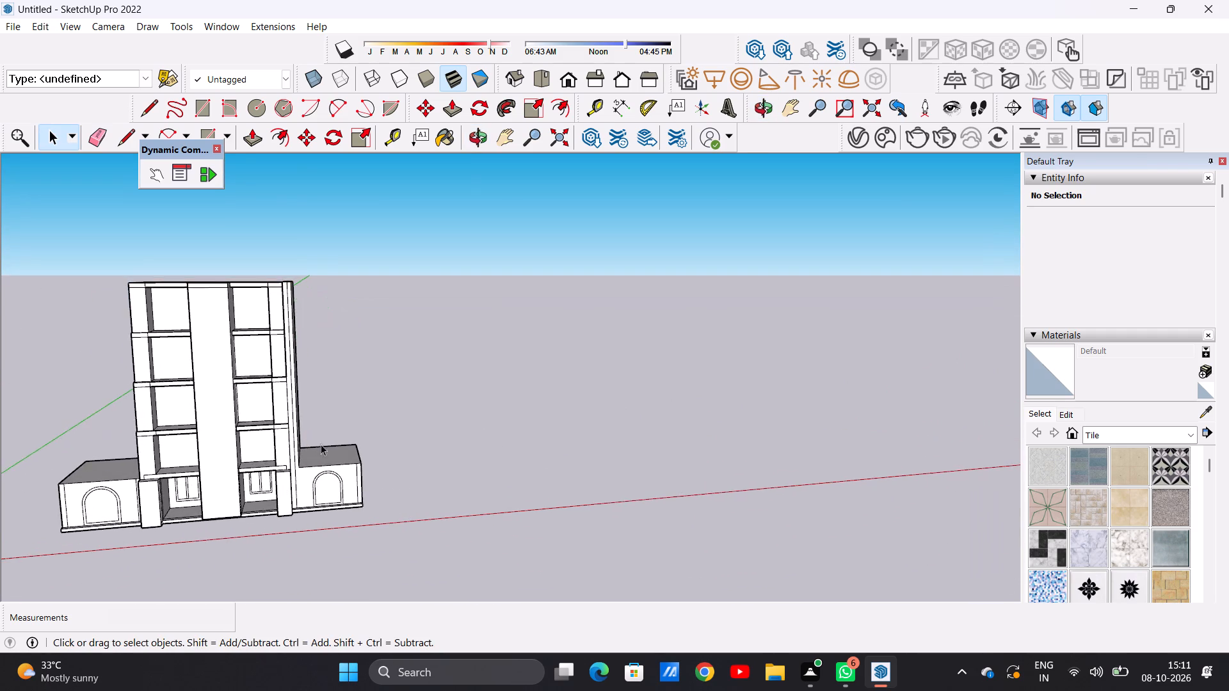
pyautogui.scroll(4, 349, 450)
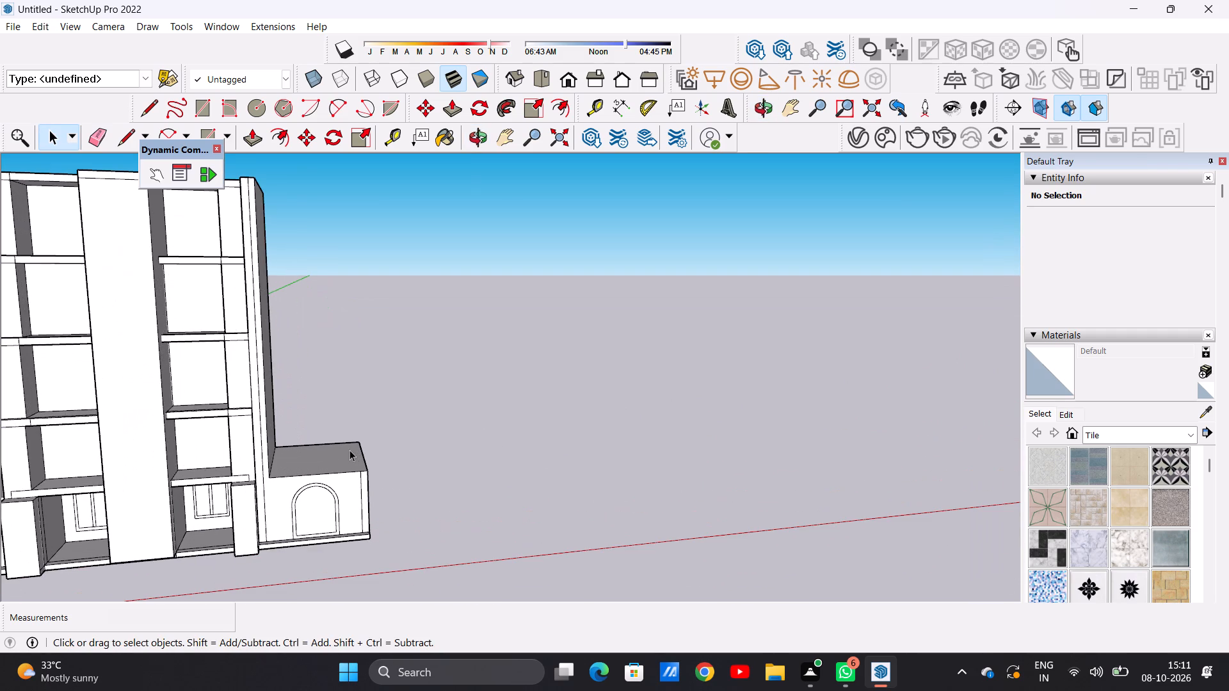
pyautogui.scroll(-2, 335, 451)
pyautogui.moveTo(355, 459); pyautogui.dragTo(257, 534, button='middle')
pyautogui.scroll(4, 359, 391)
pyautogui.moveTo(358, 420); pyautogui.dragTo(369, 437, button='middle')
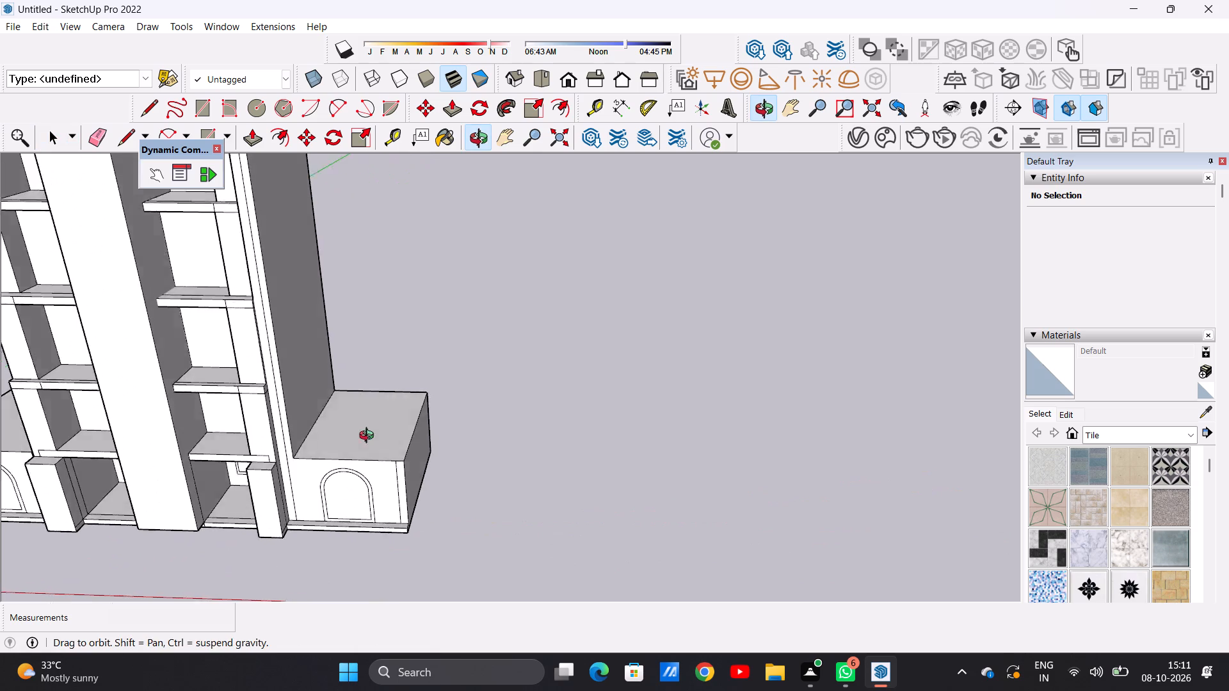
pyautogui.moveTo(369, 437); pyautogui.dragTo(395, 495, button='middle')
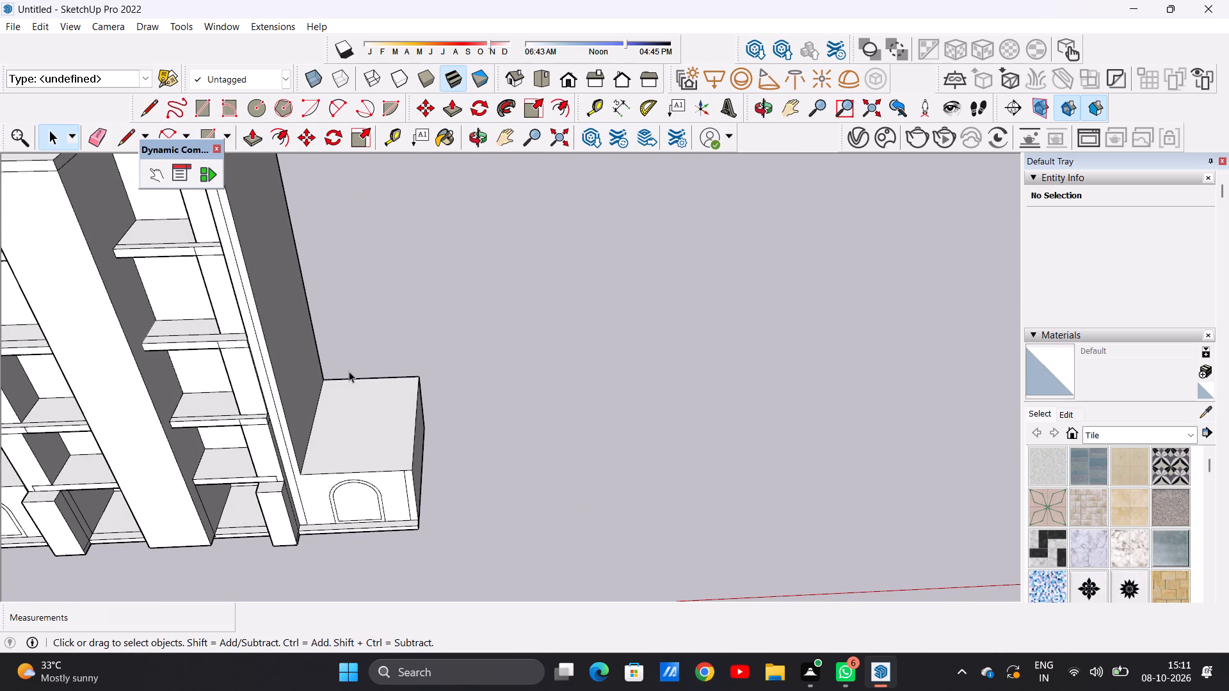
# Draw connected inset lines on the right wing's roof, about 18' 5 5/8" along the outer edge, continuing along the back to the full-height wall.
pyautogui.scroll(3, 359, 398)
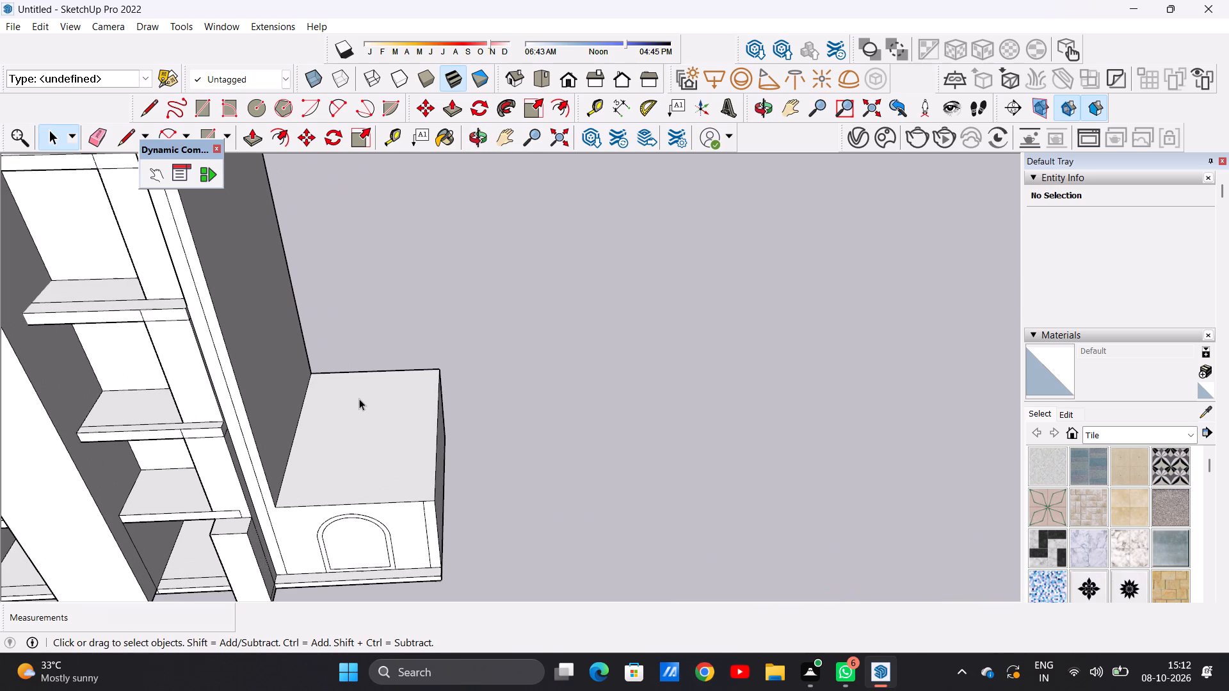
pyautogui.press('l')
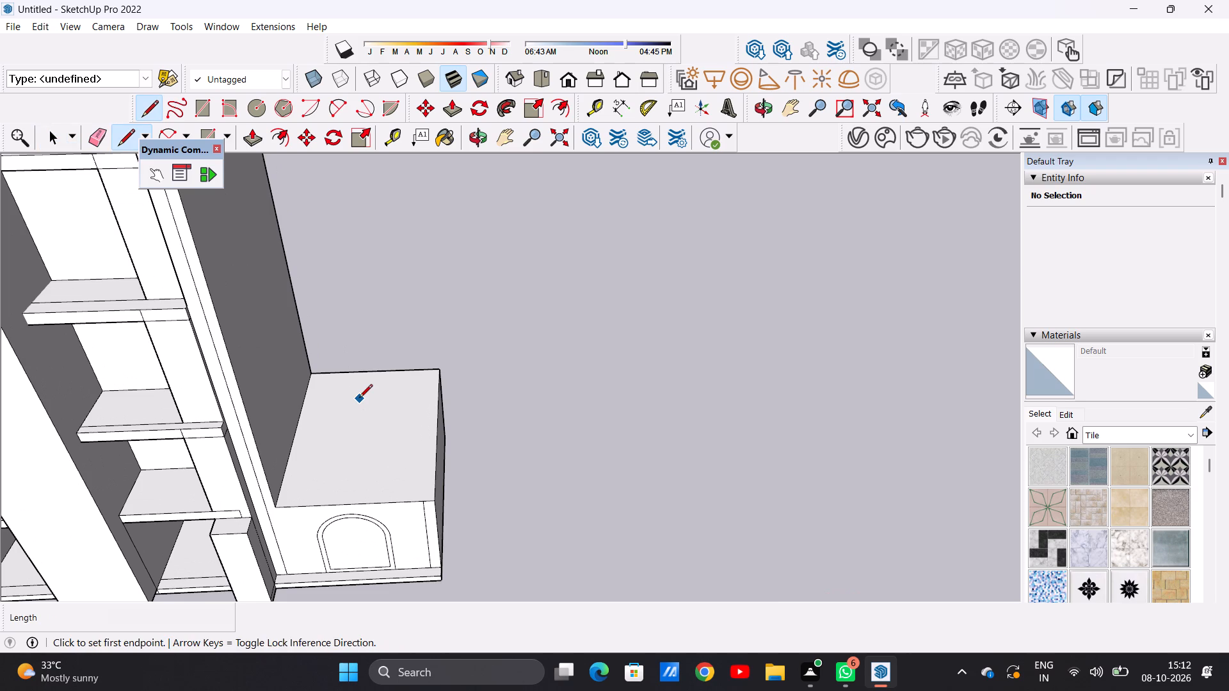
pyautogui.scroll(6, 428, 488)
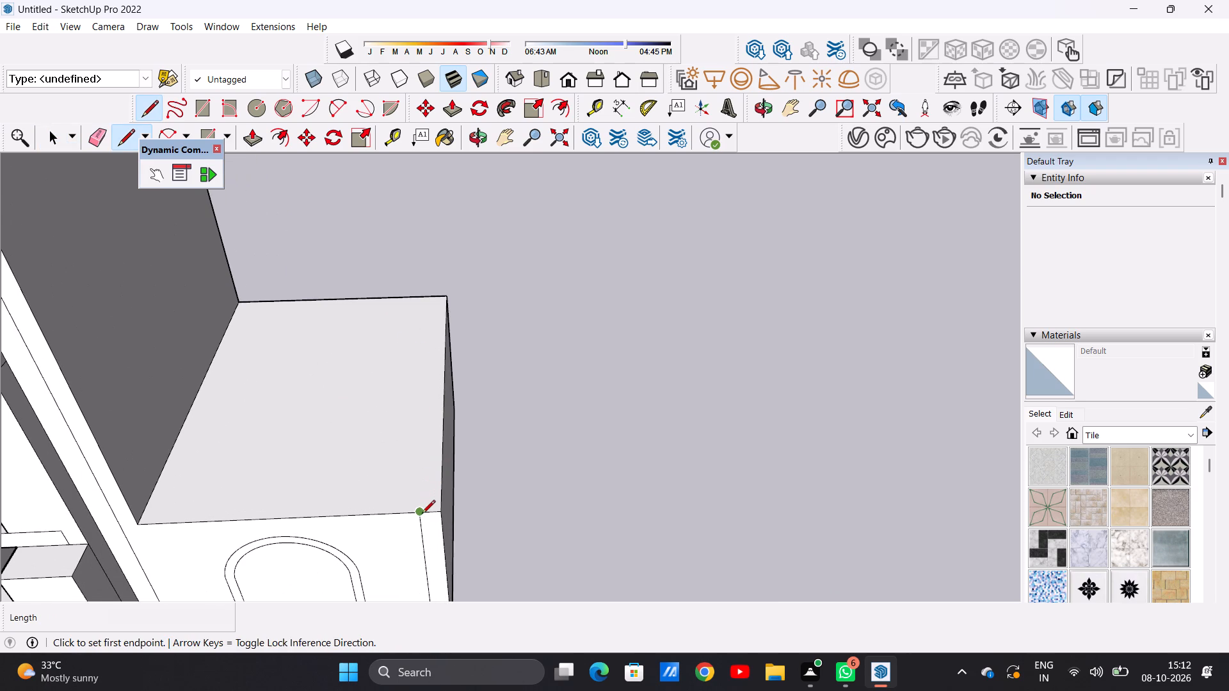
pyautogui.click(422, 514)
pyautogui.scroll(-4, 433, 399)
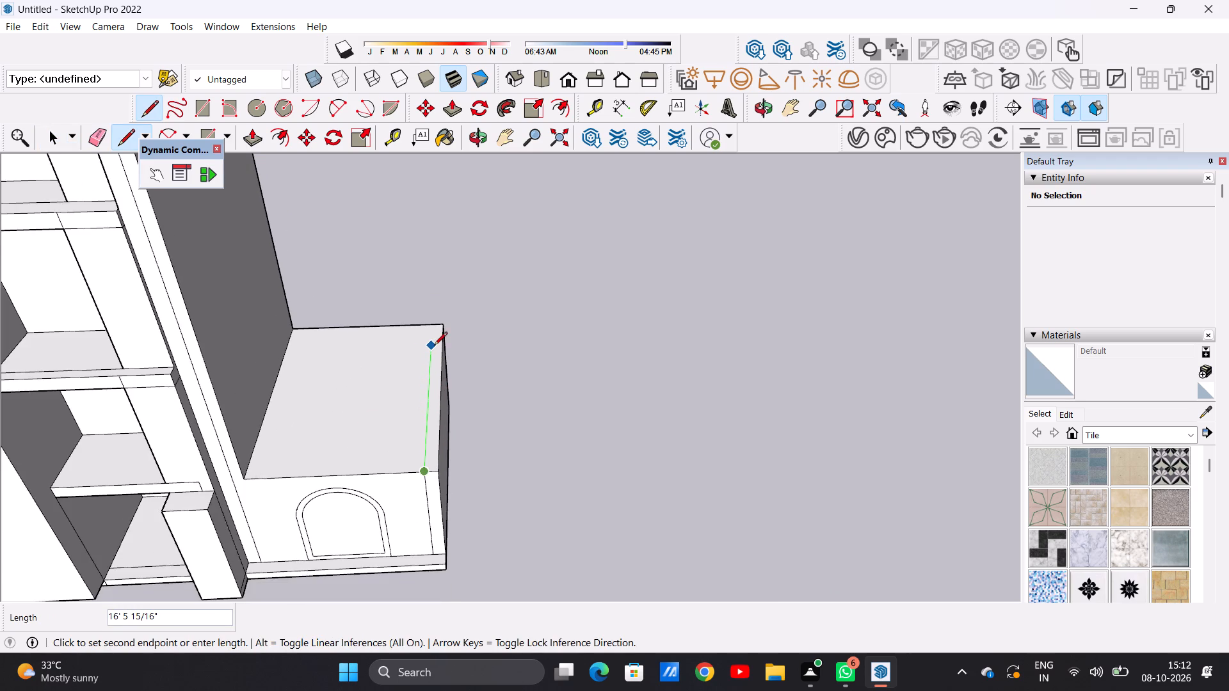
pyautogui.scroll(5, 434, 346)
pyautogui.scroll(-1, 434, 346)
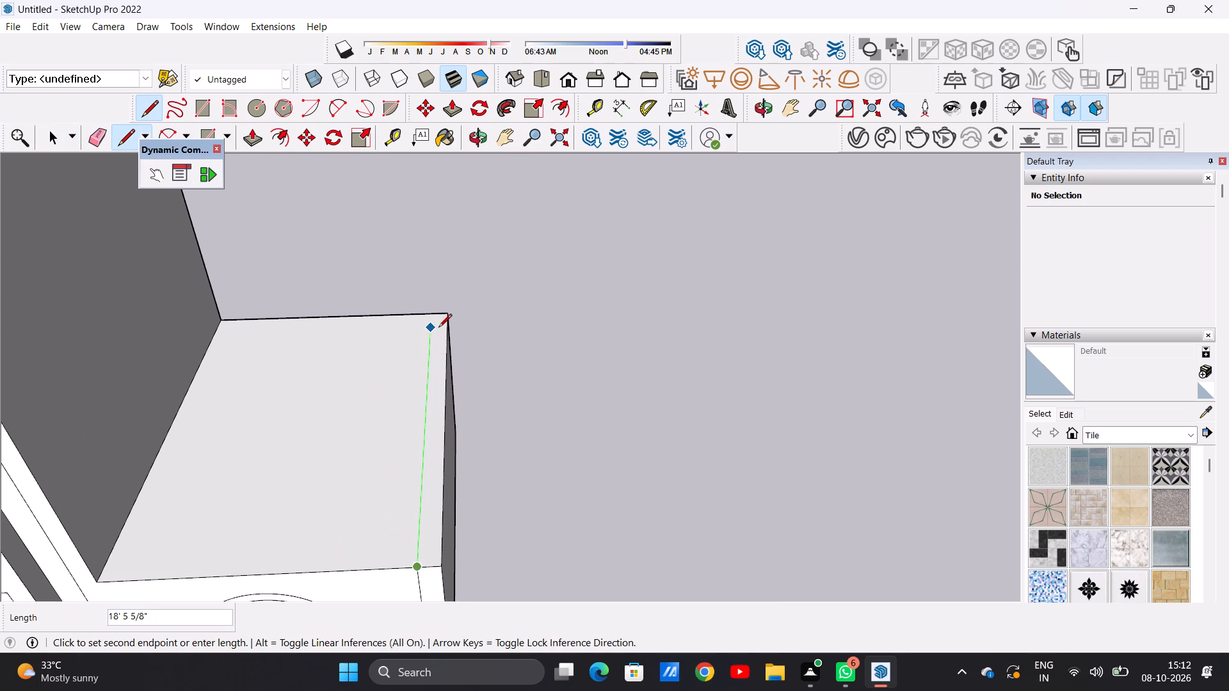
pyautogui.click(437, 328)
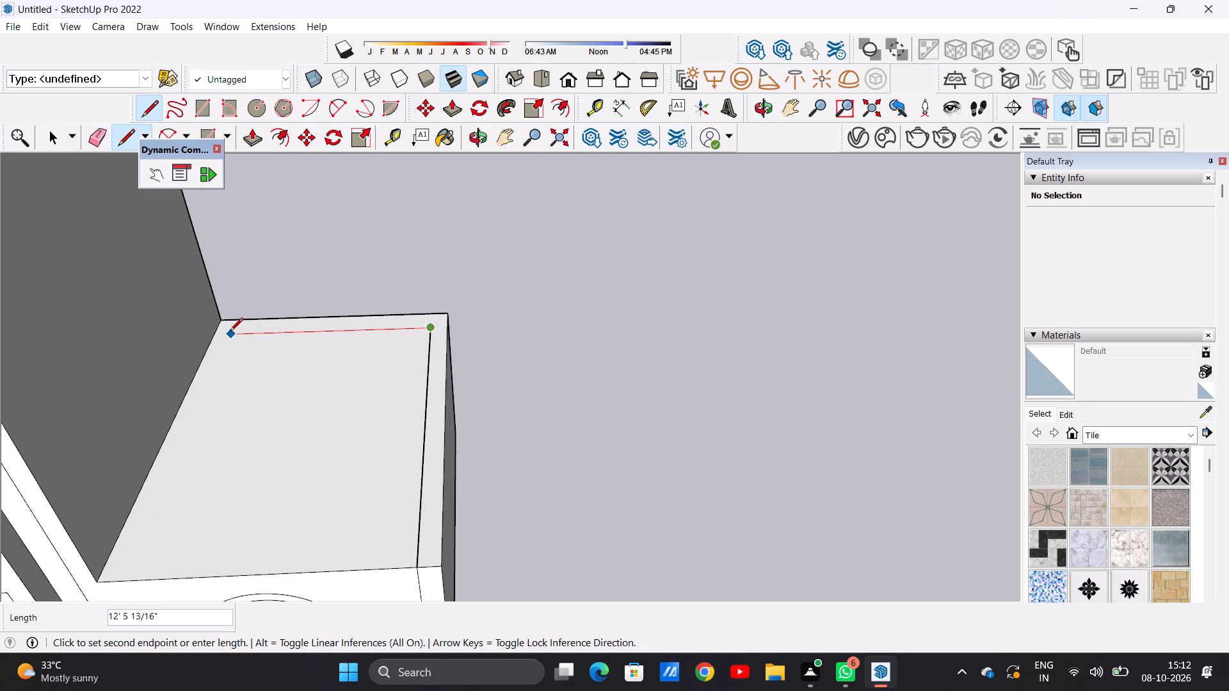
pyautogui.click(220, 333)
pyautogui.press('space')
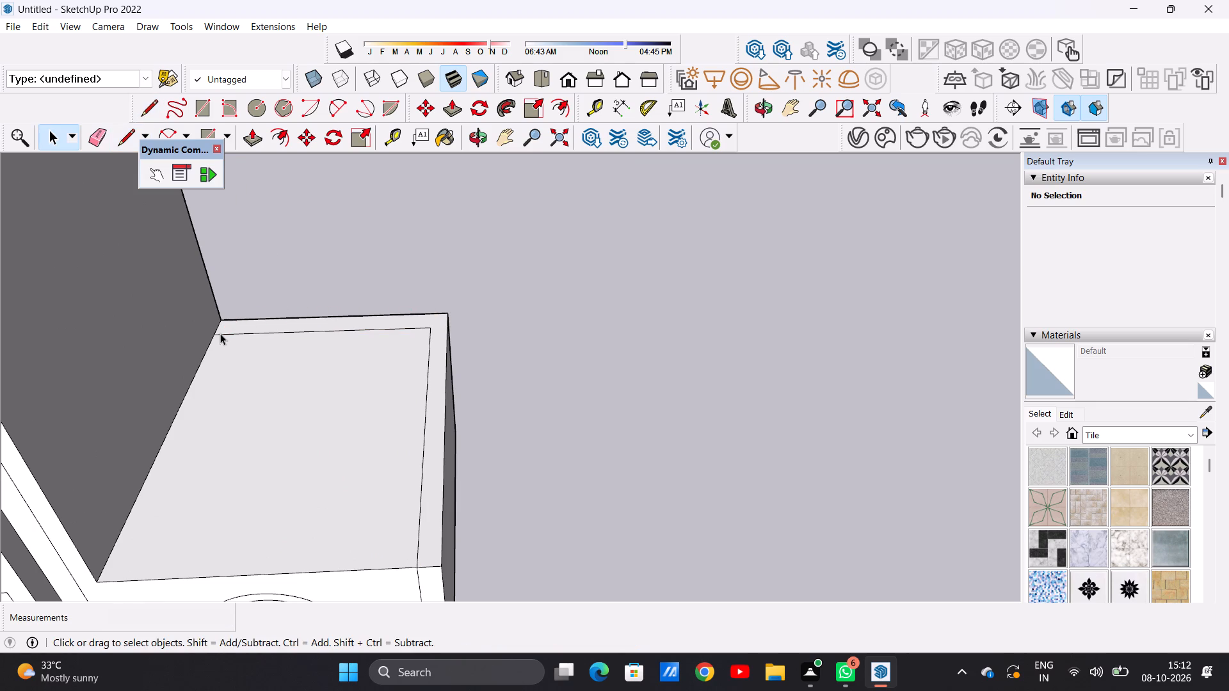
# Draw a line about 13' 7" long just behind the wing roof's front edge, from the full-height wall to the outer inset line.
pyautogui.scroll(-9, 341, 330)
pyautogui.moveTo(295, 457); pyautogui.dragTo(332, 349, button='middle')
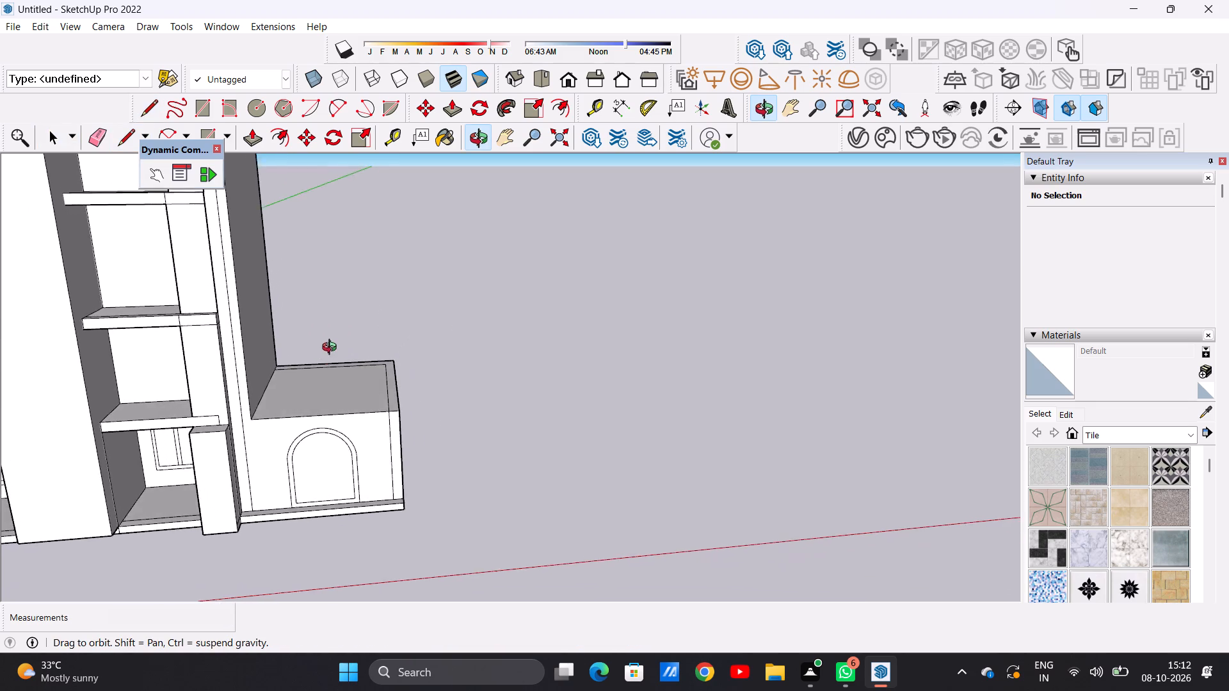
pyautogui.moveTo(332, 349); pyautogui.dragTo(307, 460, button='middle')
pyautogui.scroll(13, 346, 427)
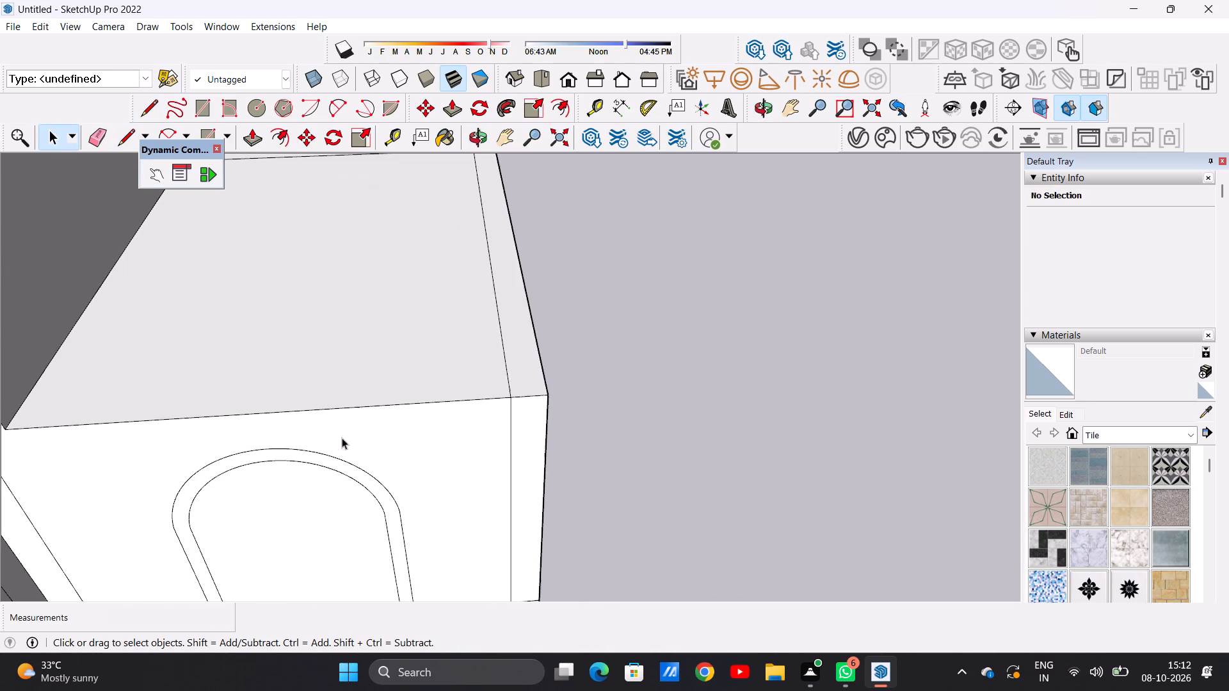
pyautogui.moveTo(386, 379); pyautogui.dragTo(379, 479, button='middle')
pyautogui.scroll(-9, 424, 395)
pyautogui.moveTo(432, 373); pyautogui.dragTo(414, 411, button='middle')
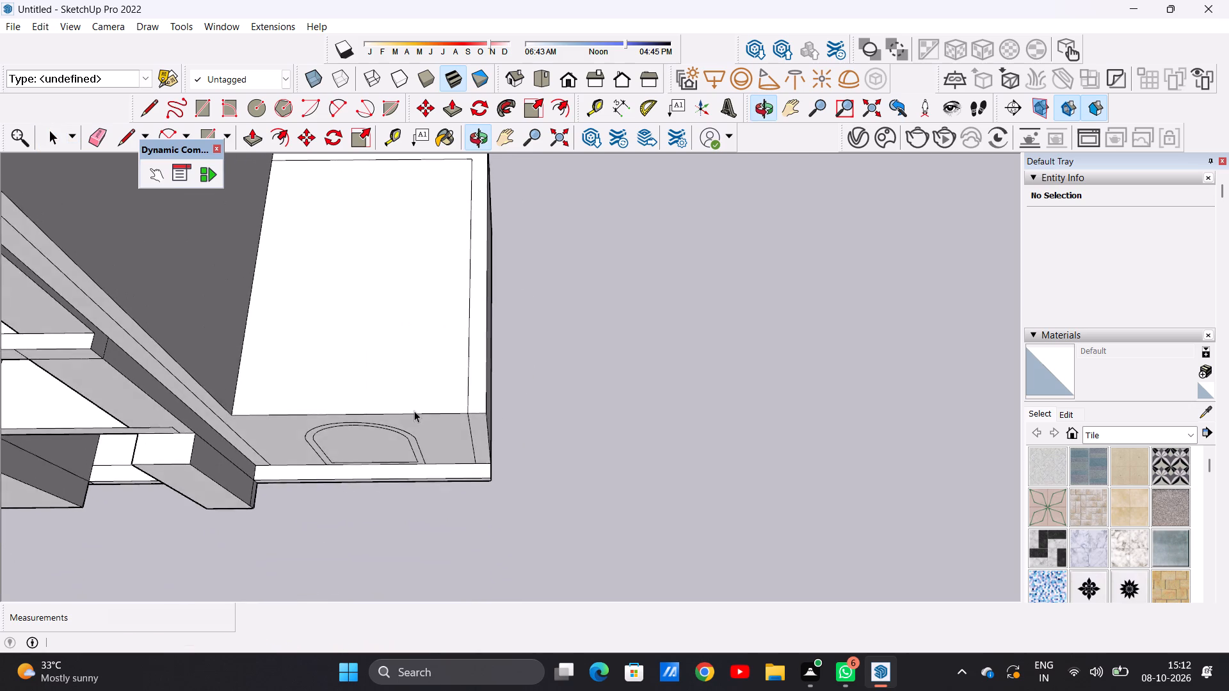
pyautogui.scroll(3, 418, 409)
pyautogui.press('l')
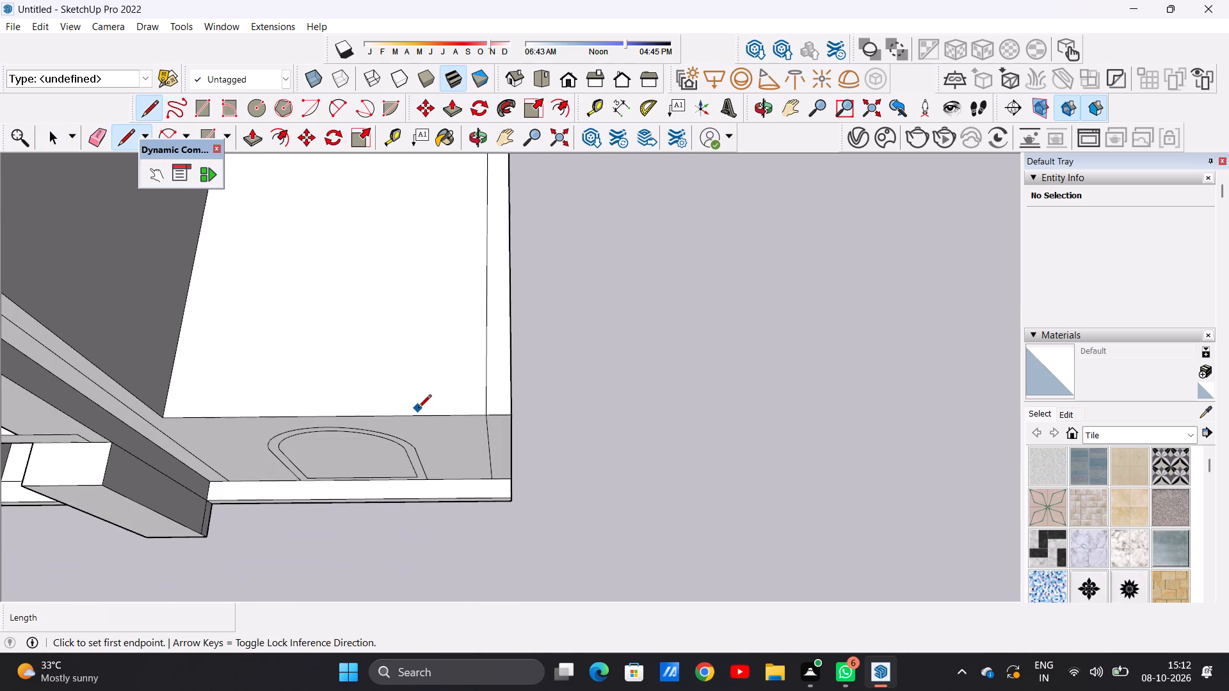
pyautogui.click(164, 391)
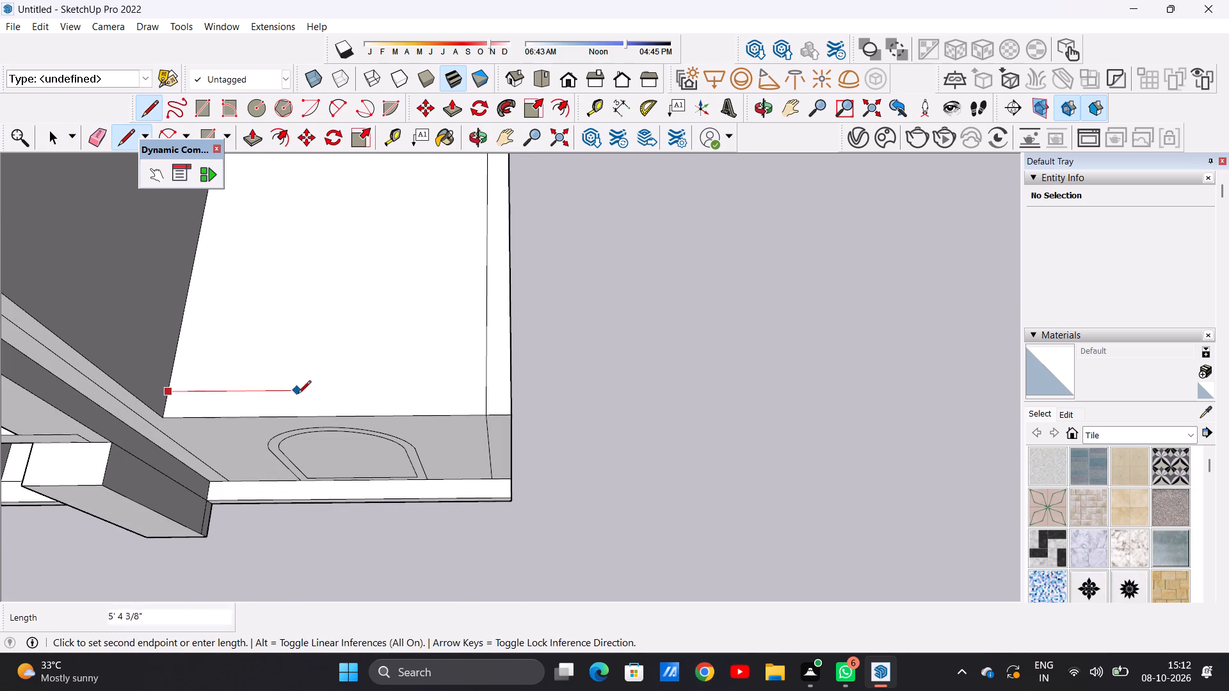
pyautogui.click(486, 391)
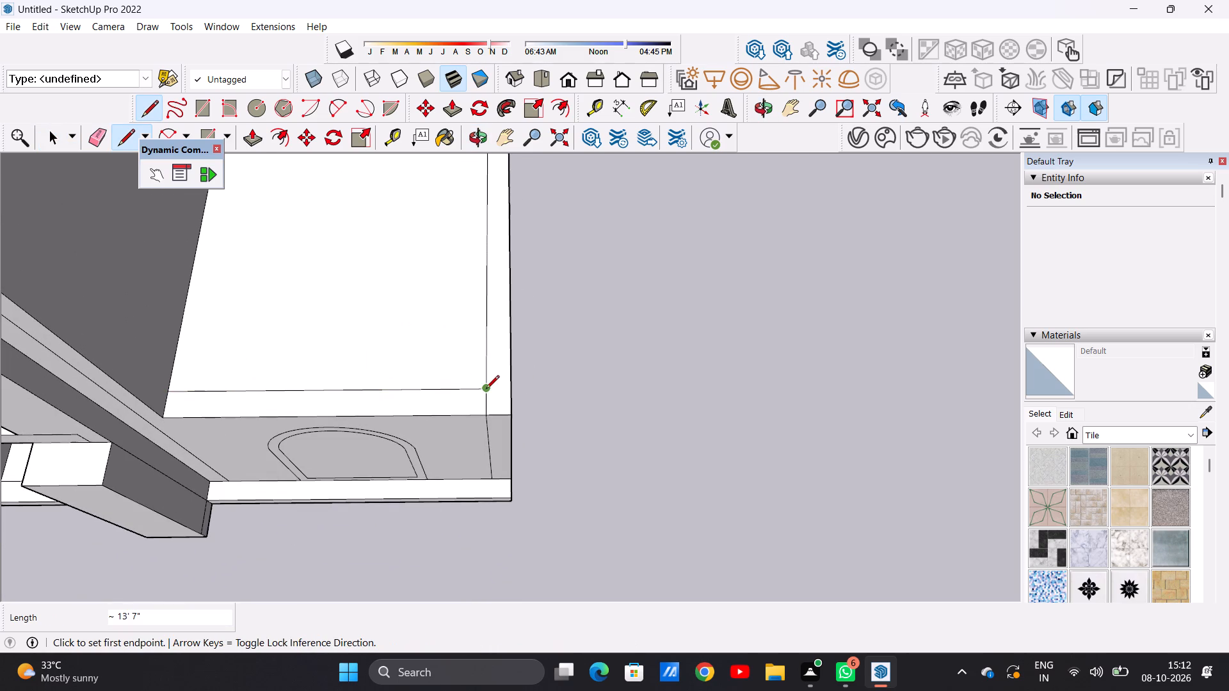
pyautogui.press('space')
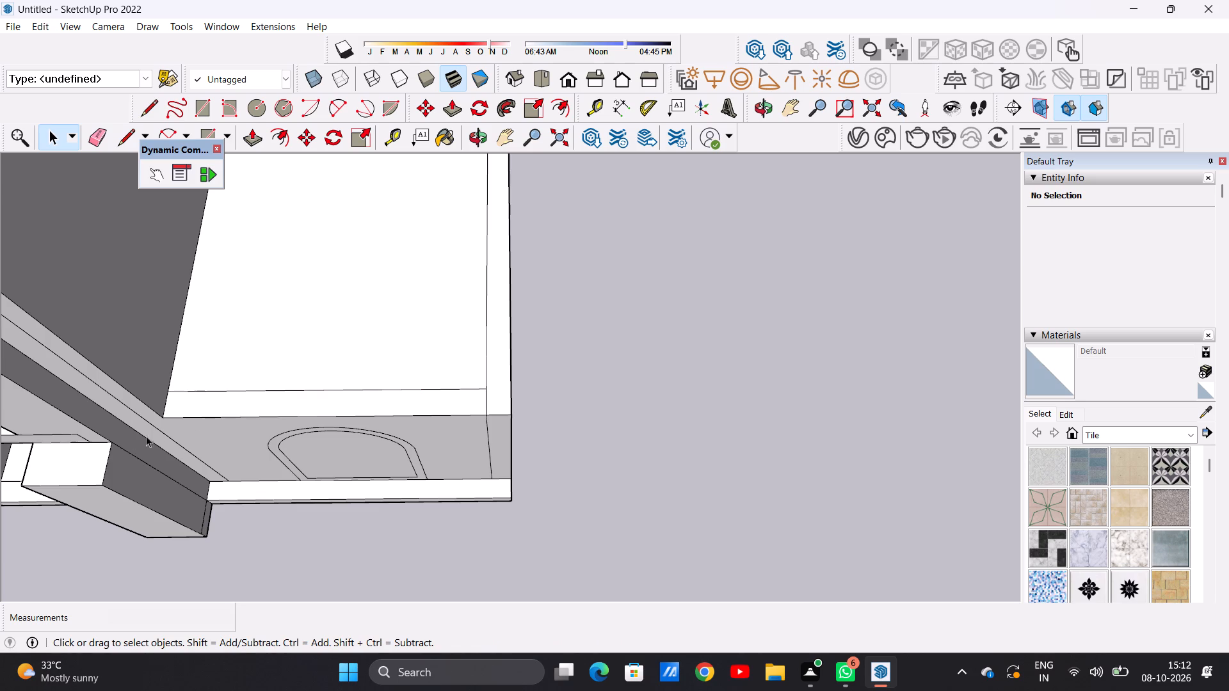
# Draw a cross line about 13' 7" long farther back on the wing's roof, parallel to the front inset line.
pyautogui.scroll(-4, 273, 338)
pyautogui.scroll(-7, 270, 396)
pyautogui.scroll(7, 325, 332)
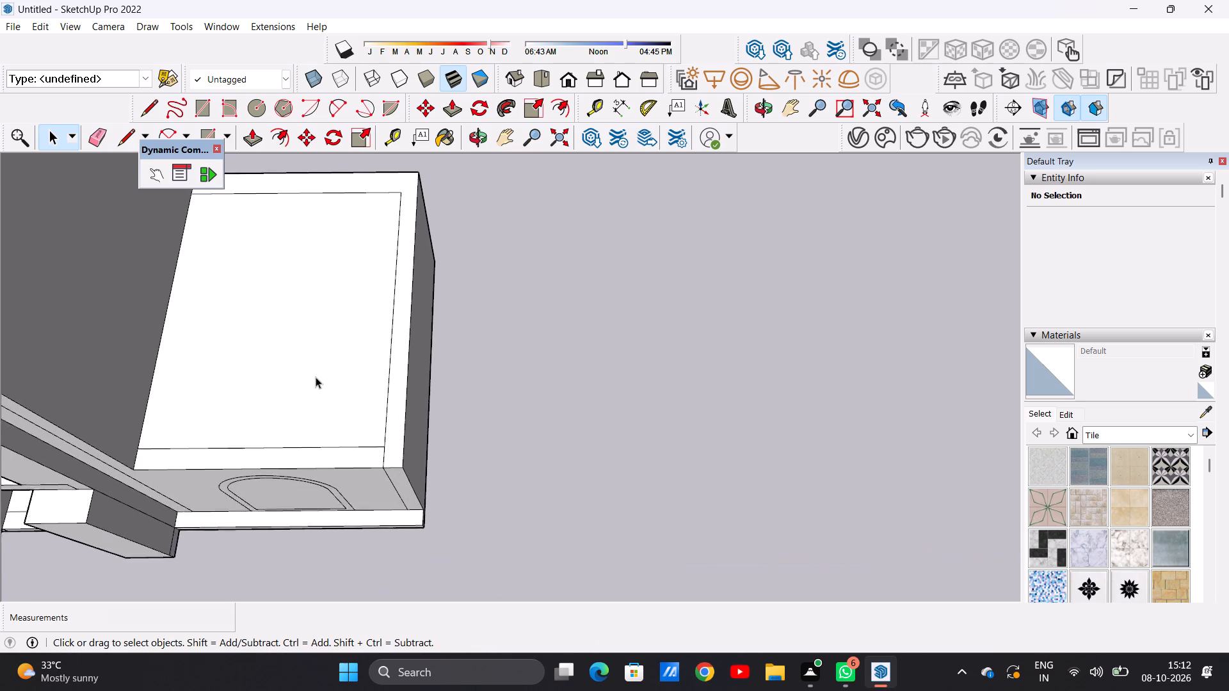
pyautogui.scroll(1, 316, 377)
pyautogui.press('l')
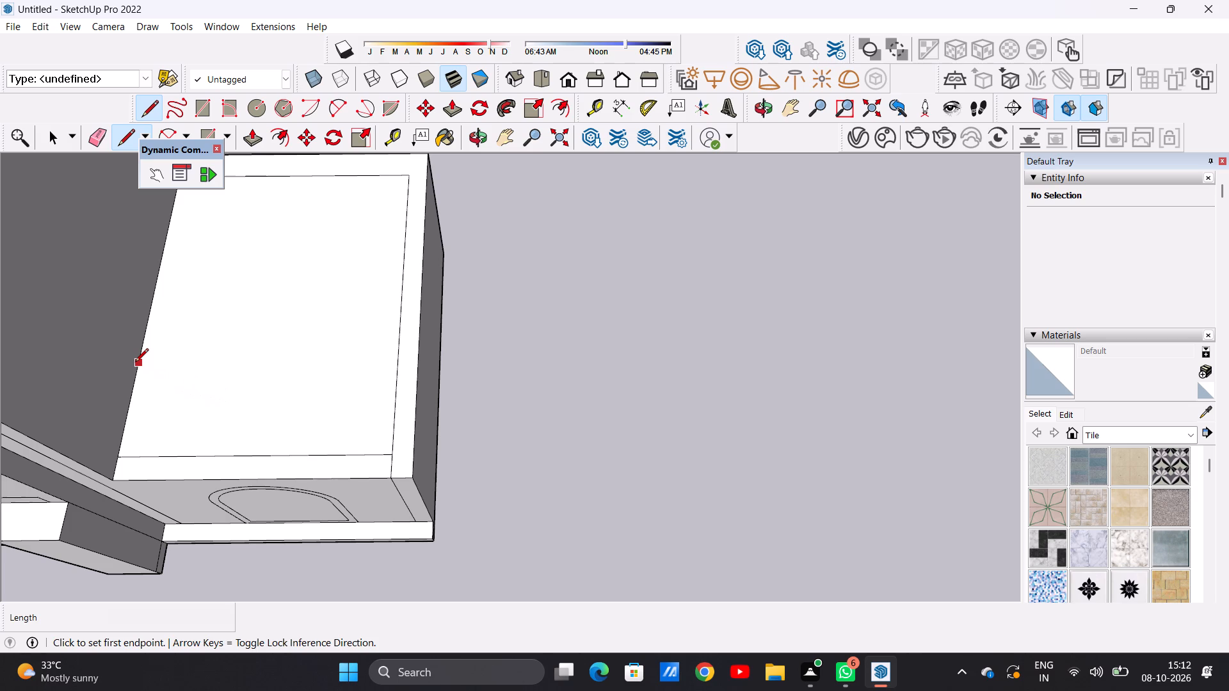
pyautogui.scroll(6, 147, 377)
pyautogui.click(127, 376)
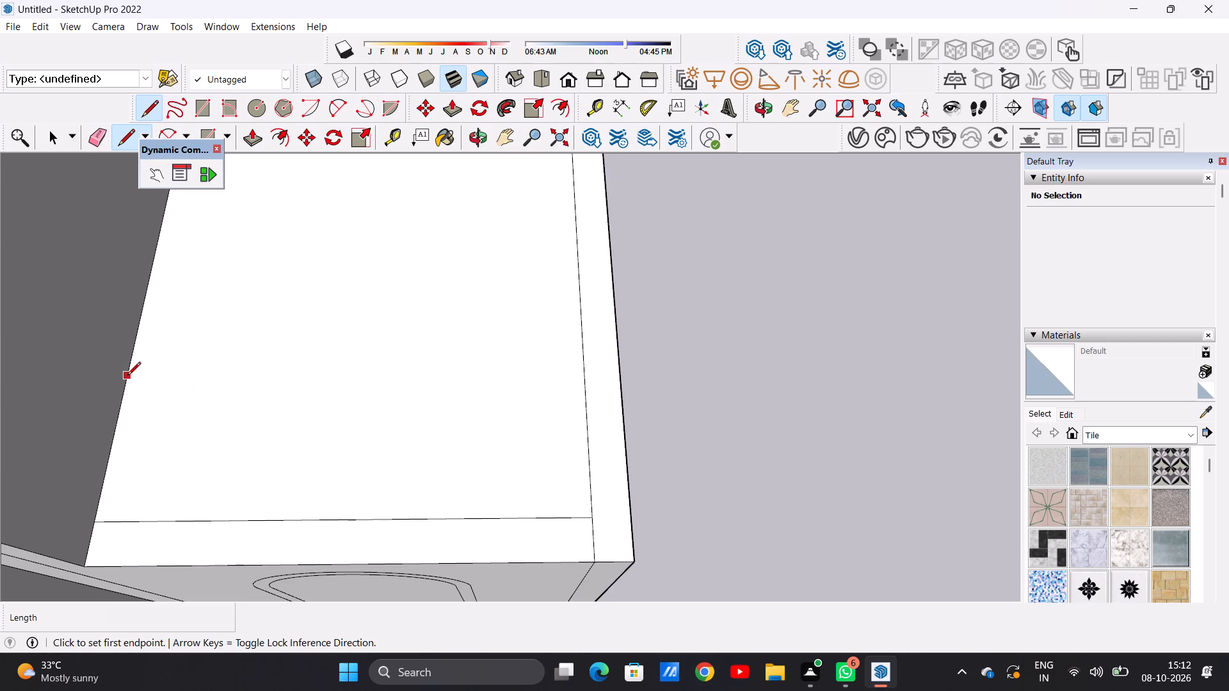
pyautogui.click(582, 379)
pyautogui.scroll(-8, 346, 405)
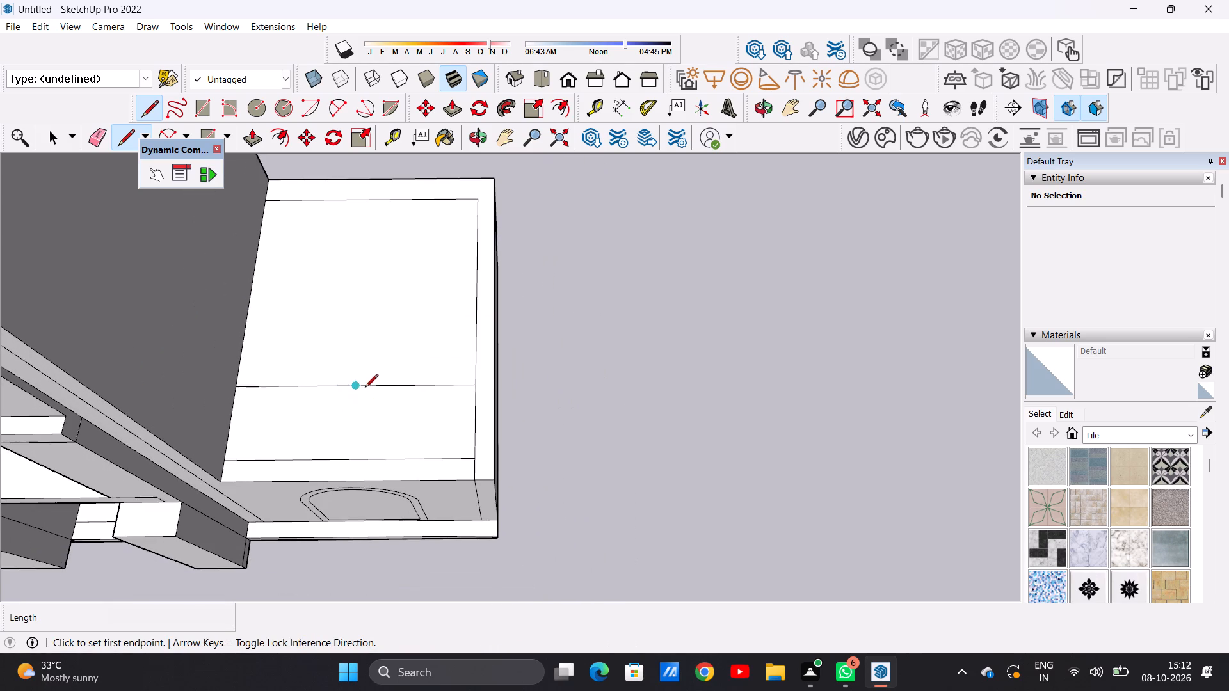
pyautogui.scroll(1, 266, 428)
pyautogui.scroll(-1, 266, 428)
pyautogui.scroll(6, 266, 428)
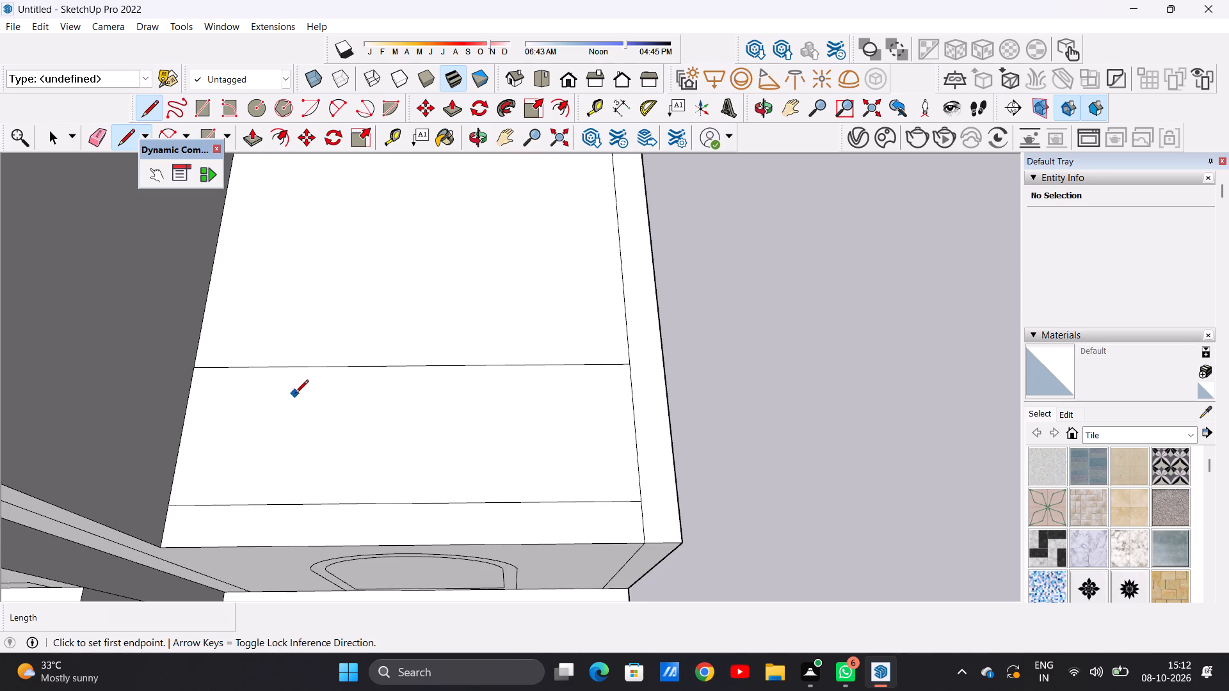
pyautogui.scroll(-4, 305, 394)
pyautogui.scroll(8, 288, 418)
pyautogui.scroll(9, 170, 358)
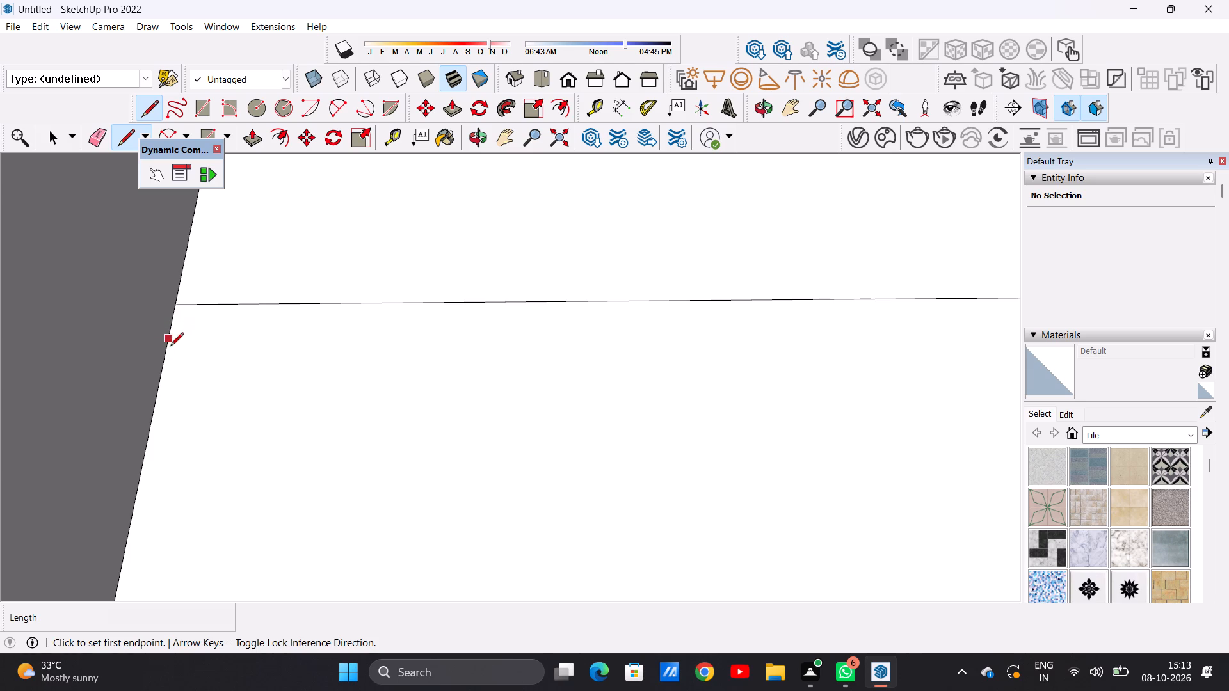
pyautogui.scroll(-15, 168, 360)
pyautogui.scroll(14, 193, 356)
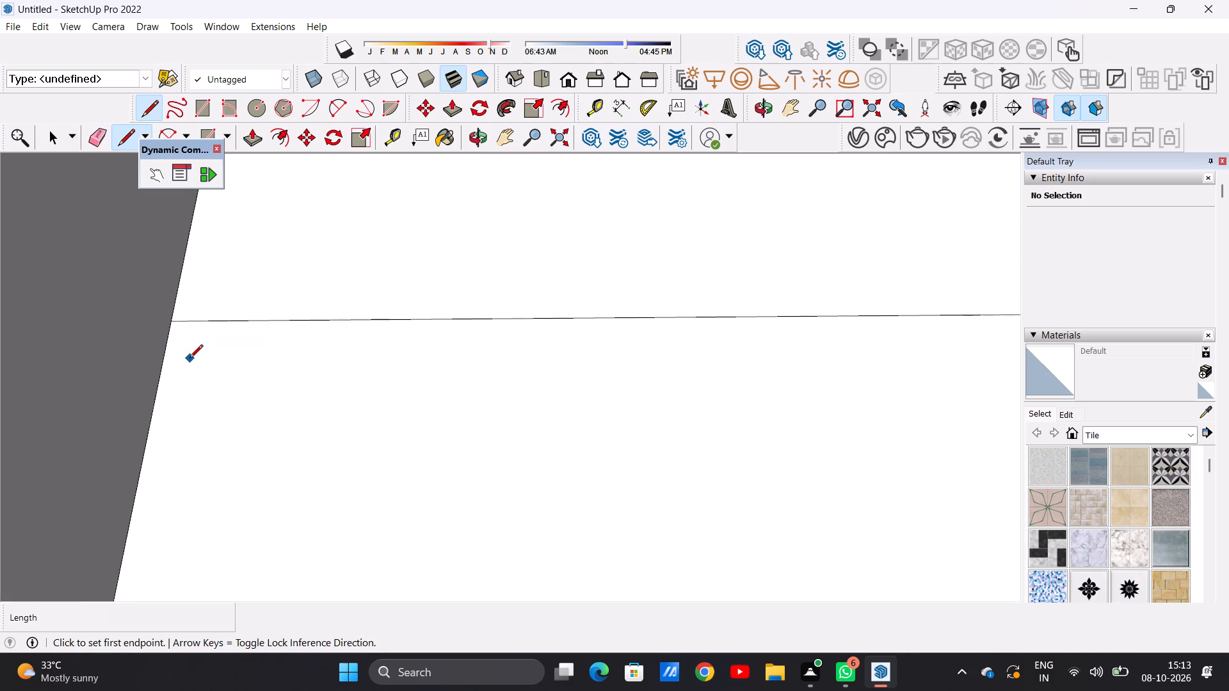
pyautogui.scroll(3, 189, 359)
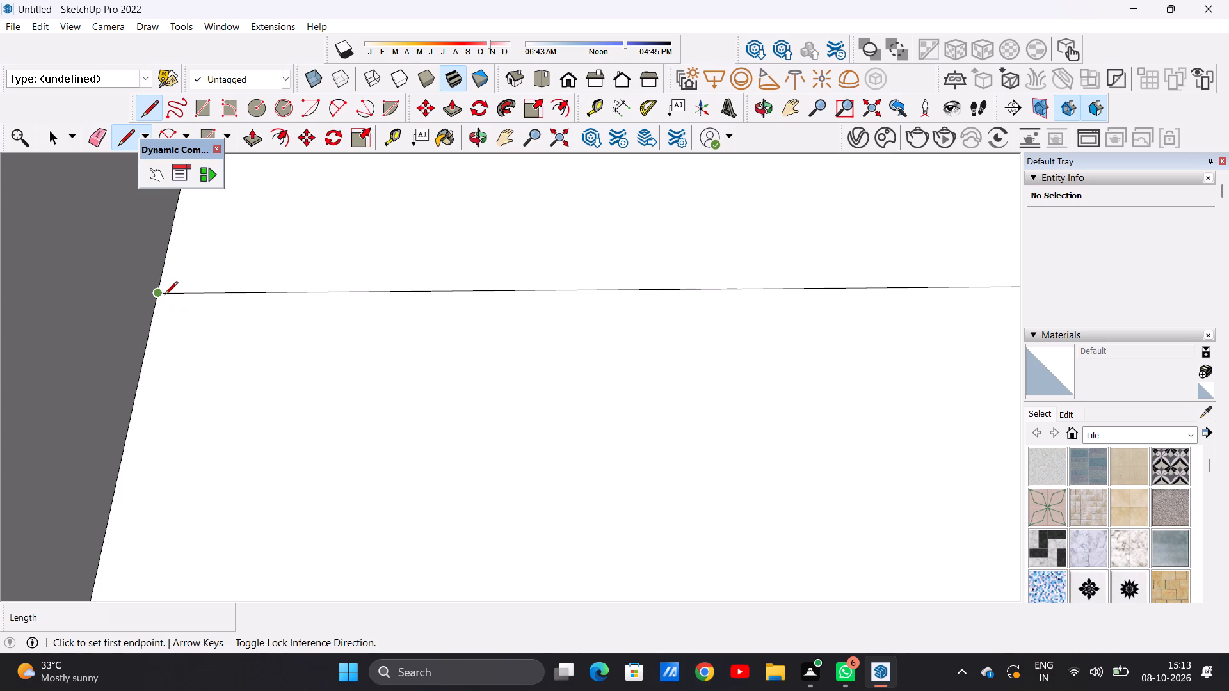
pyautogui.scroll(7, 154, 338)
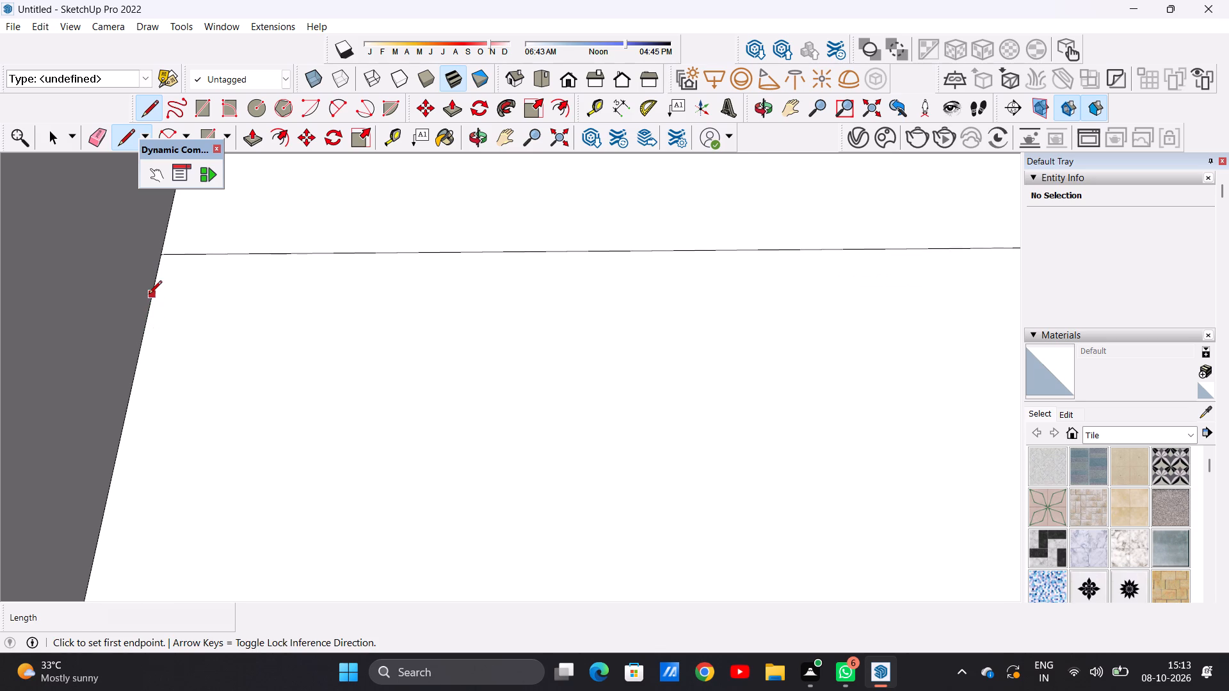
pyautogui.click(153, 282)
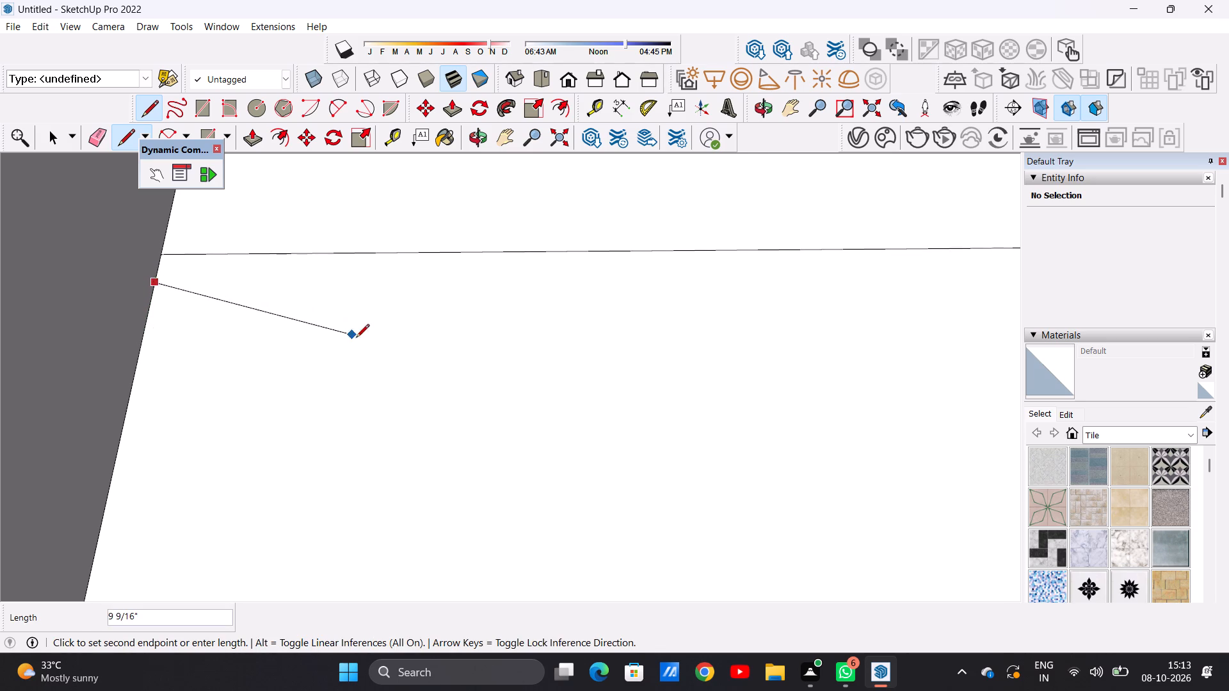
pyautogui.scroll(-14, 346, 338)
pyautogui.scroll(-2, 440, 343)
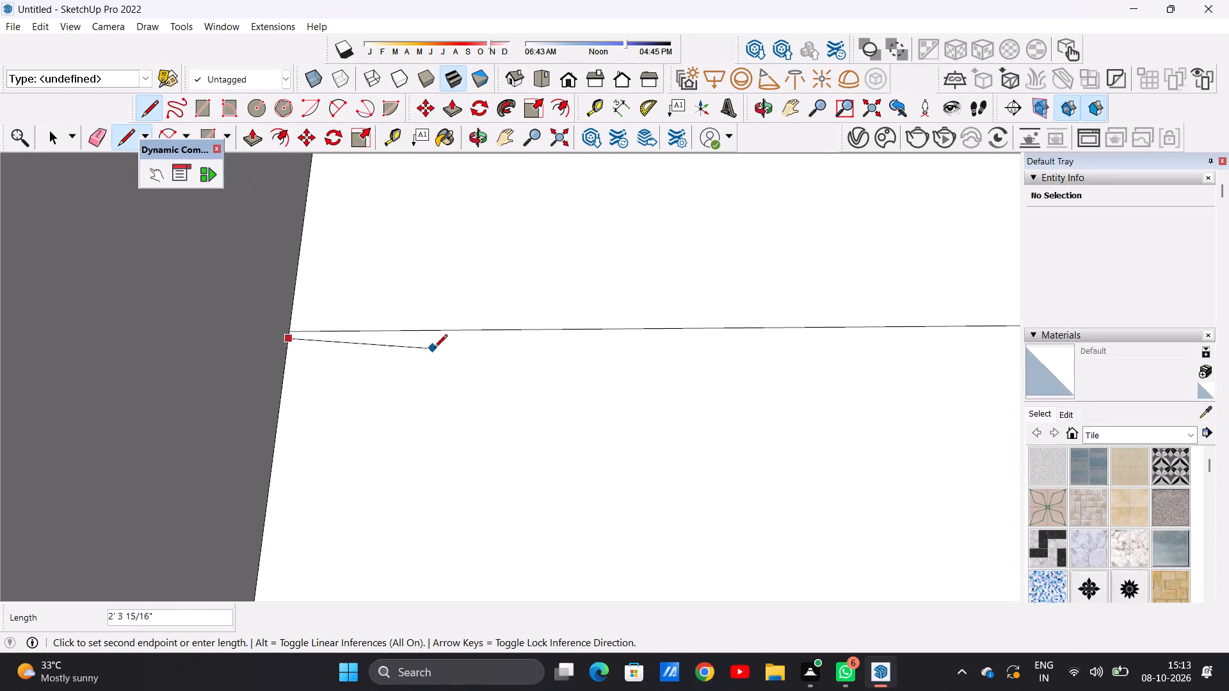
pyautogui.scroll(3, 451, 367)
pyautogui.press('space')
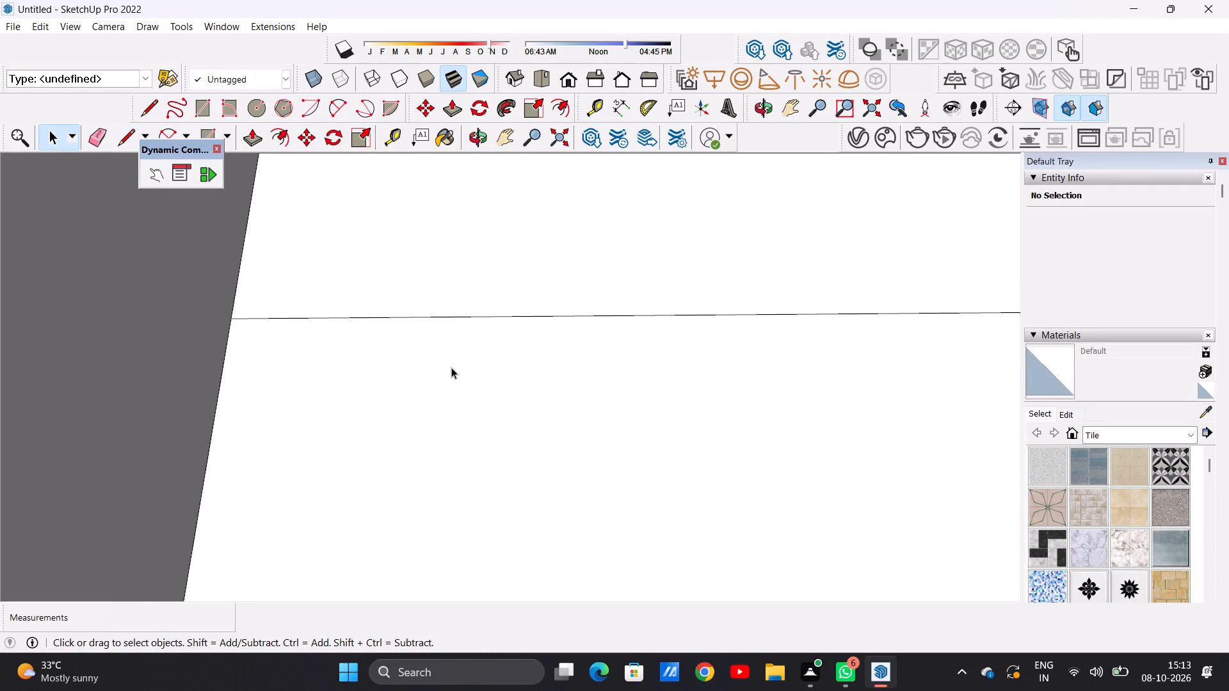
# Draw a parallel line about 13' 7" long just in front of the roof's middle cross line, marking a narrow strip for a partition.
pyautogui.press('l')
pyautogui.scroll(-17, 461, 404)
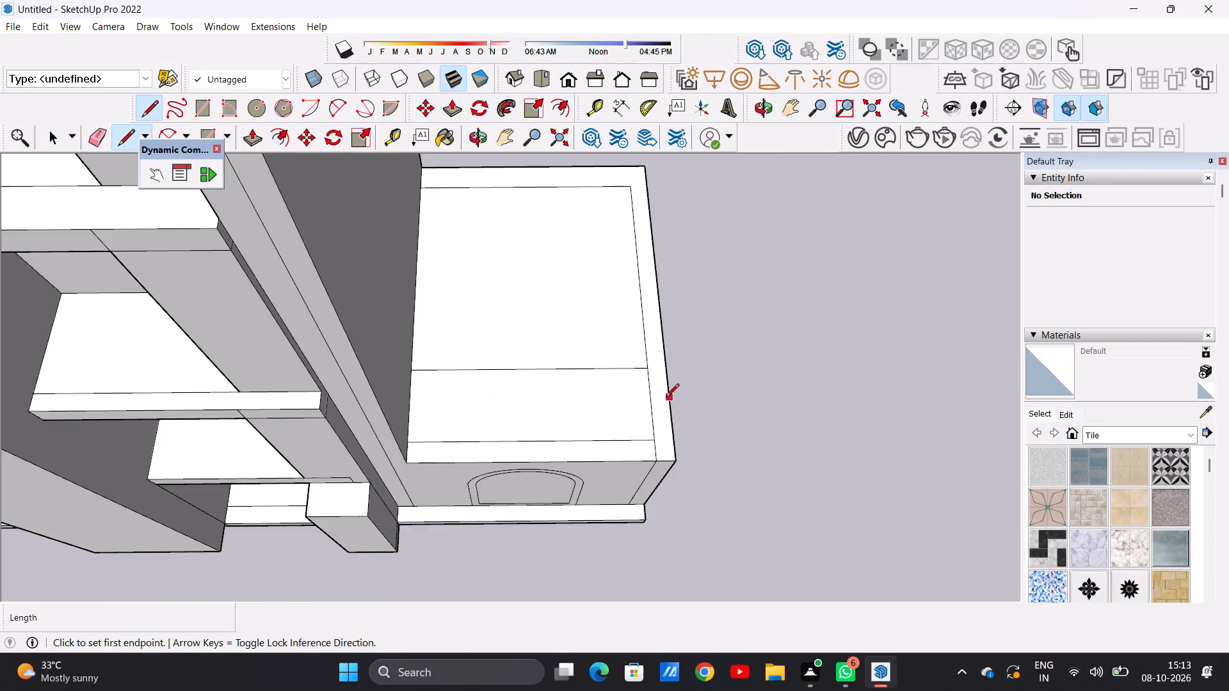
pyautogui.scroll(1, 671, 398)
pyautogui.scroll(-1, 670, 398)
pyautogui.scroll(9, 670, 398)
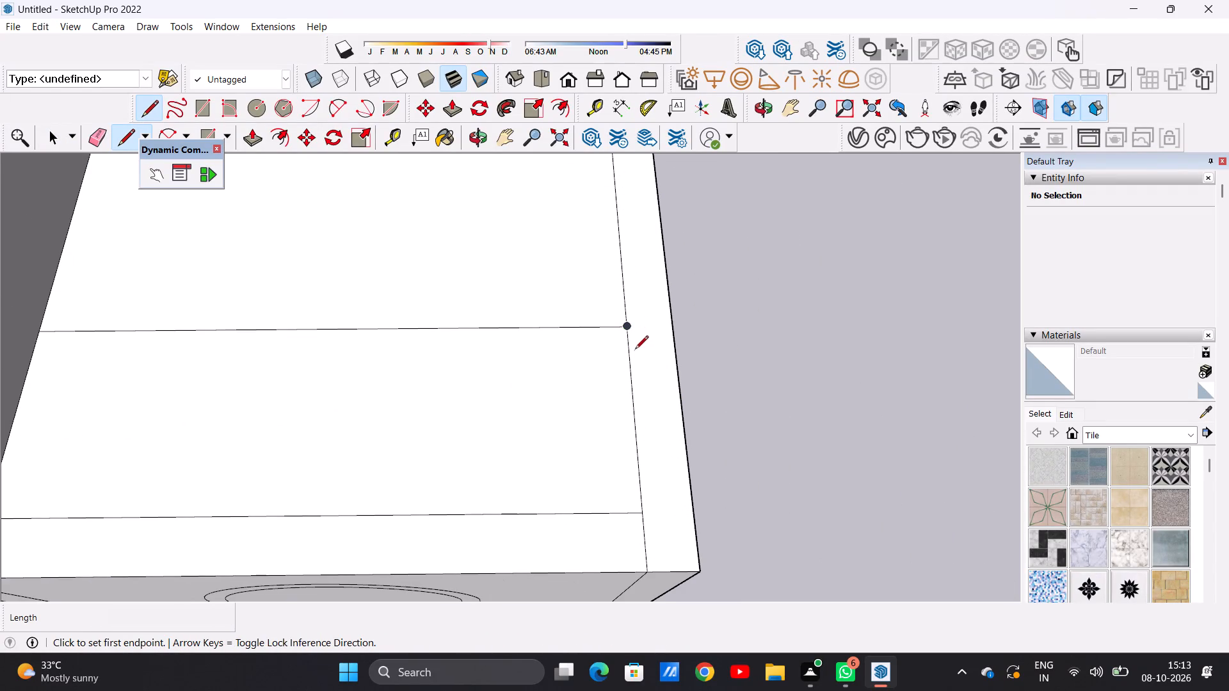
pyautogui.click(626, 349)
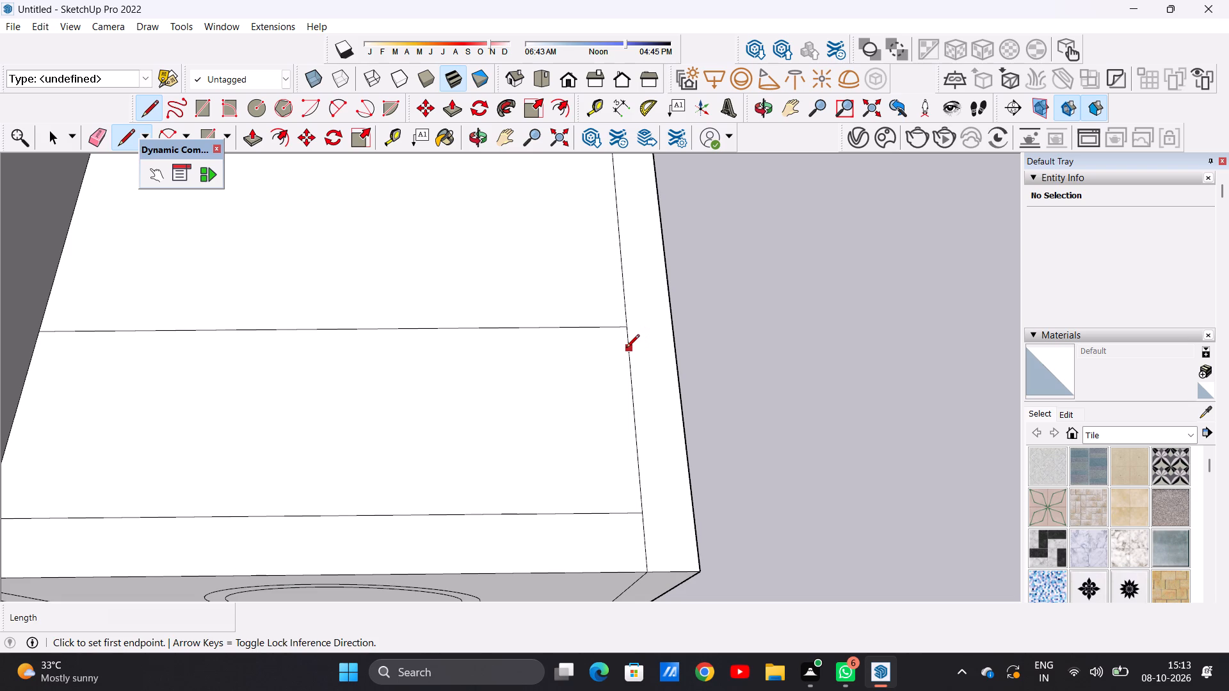
pyautogui.scroll(-5, 396, 363)
pyautogui.scroll(7, 136, 338)
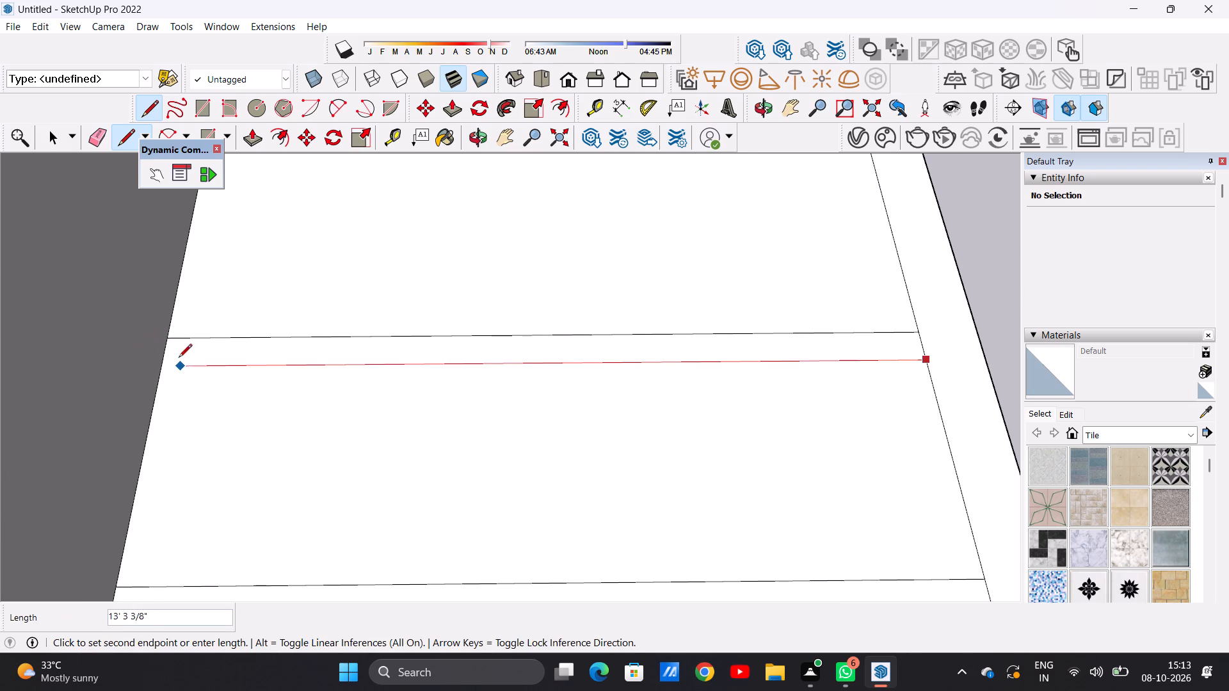
pyautogui.click(165, 361)
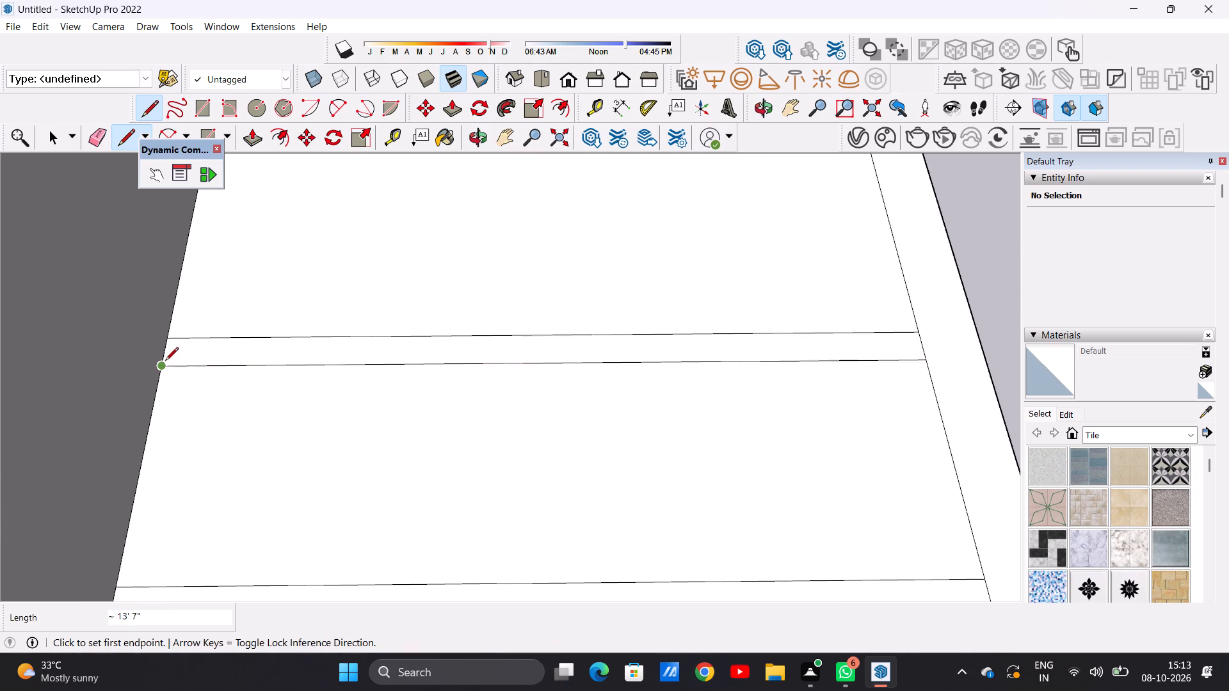
pyautogui.press('space')
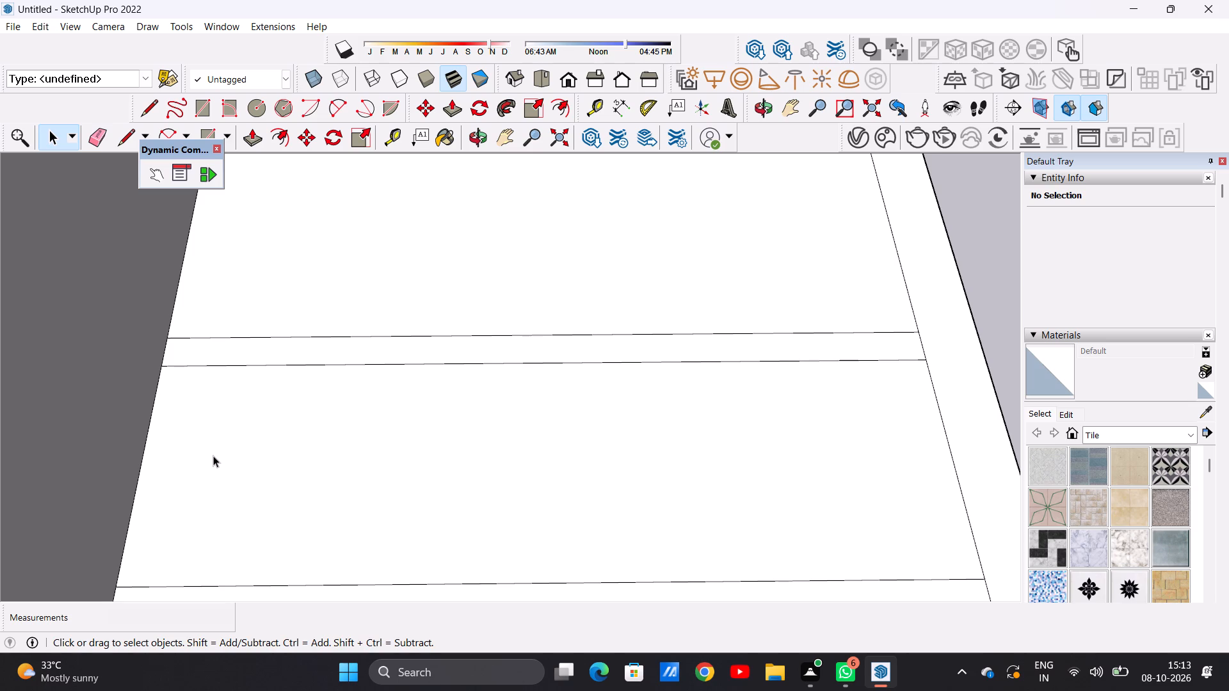
# Examine the inset border and middle strip lines on the right wing's roof from above.
pyautogui.scroll(-3, 324, 477)
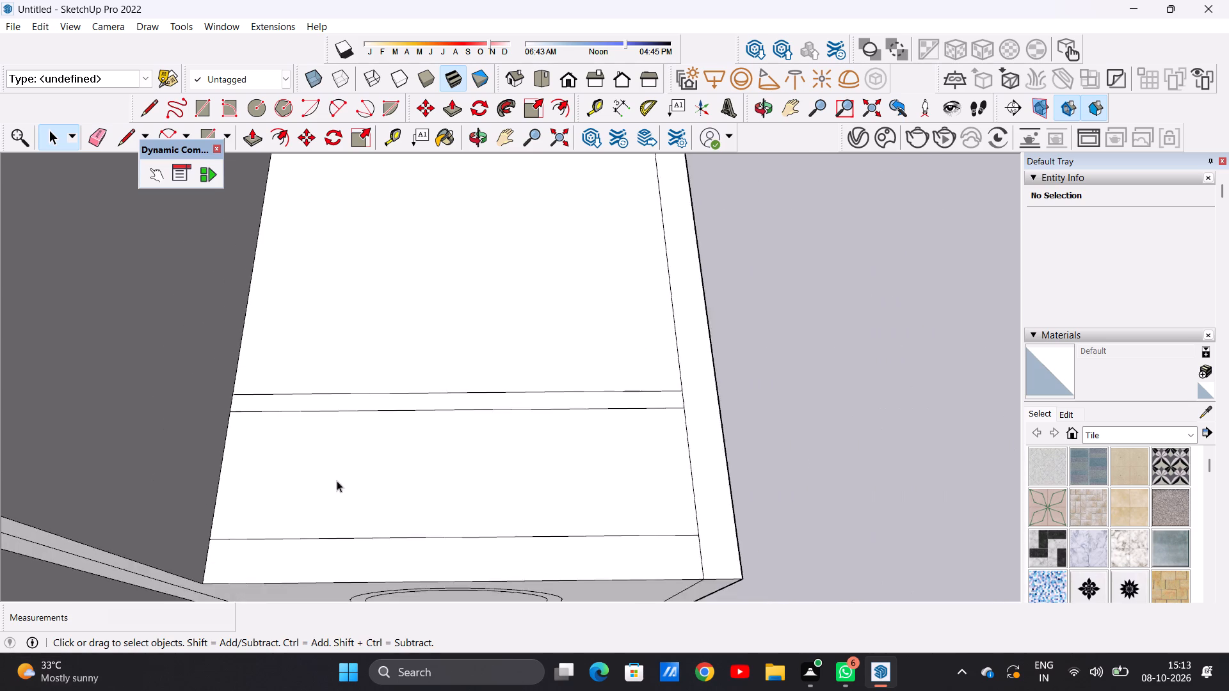
pyautogui.scroll(-10, 337, 481)
pyautogui.scroll(1, 536, 440)
pyautogui.scroll(-4, 536, 440)
pyautogui.scroll(4, 565, 445)
pyautogui.moveTo(547, 499); pyautogui.dragTo(545, 469, button='middle')
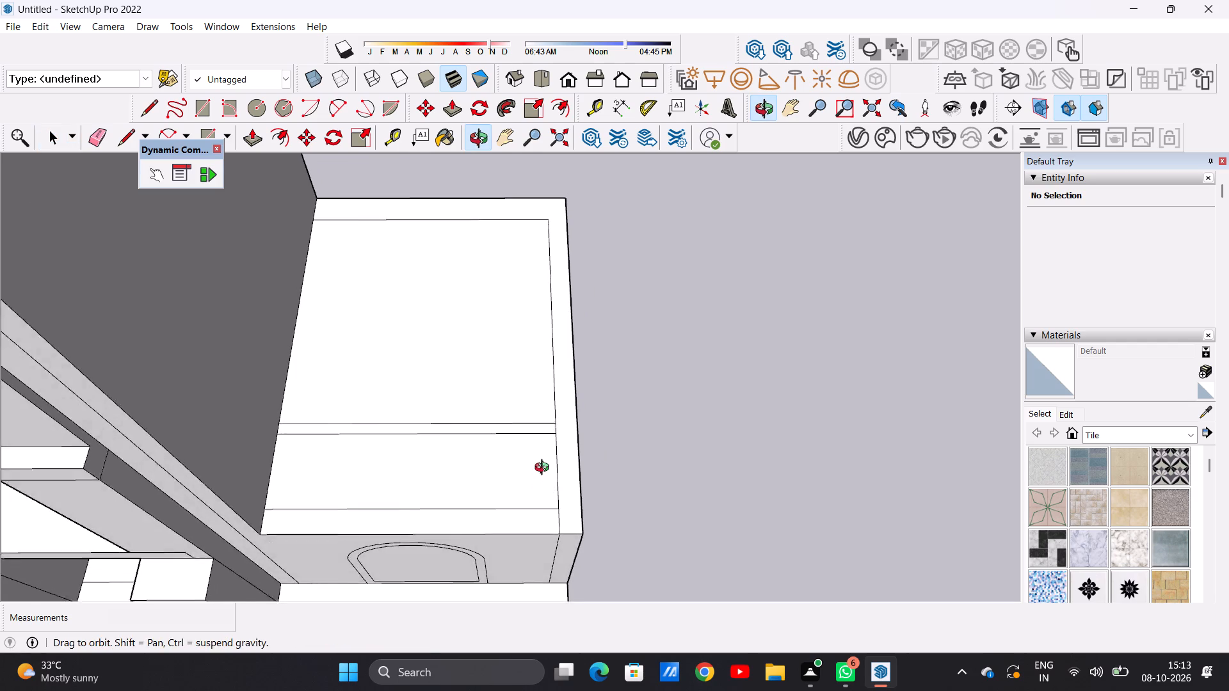
pyautogui.moveTo(545, 469); pyautogui.dragTo(545, 457, button='middle')
pyautogui.scroll(1, 546, 466)
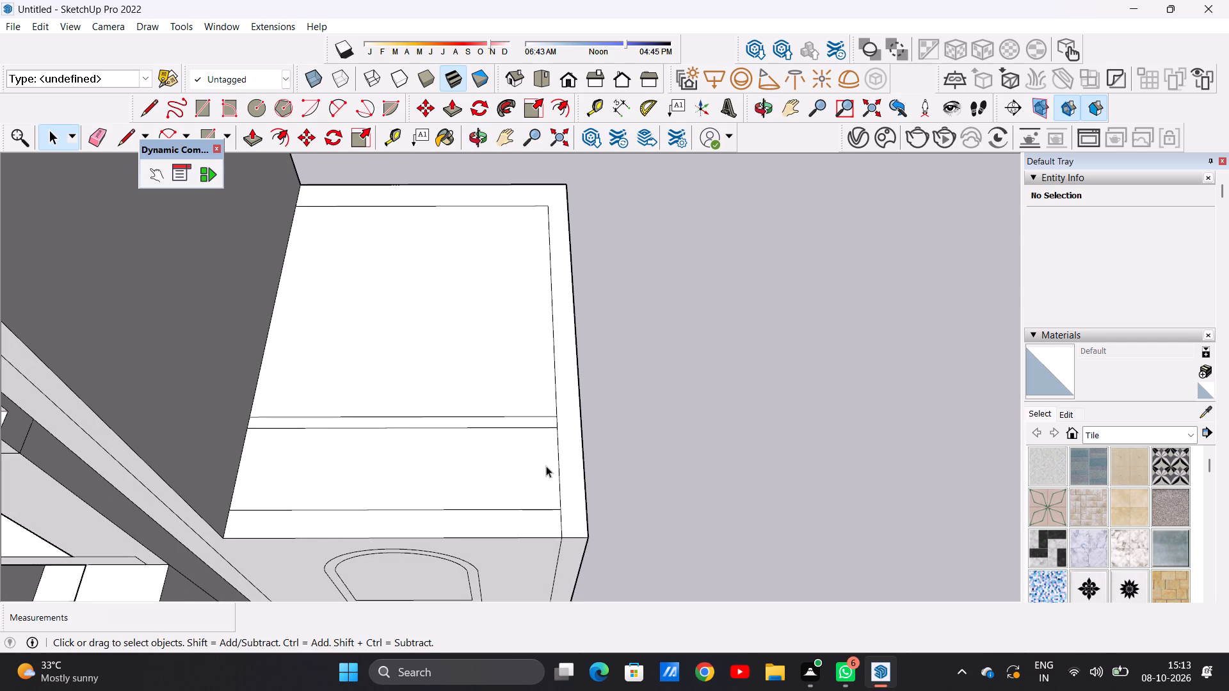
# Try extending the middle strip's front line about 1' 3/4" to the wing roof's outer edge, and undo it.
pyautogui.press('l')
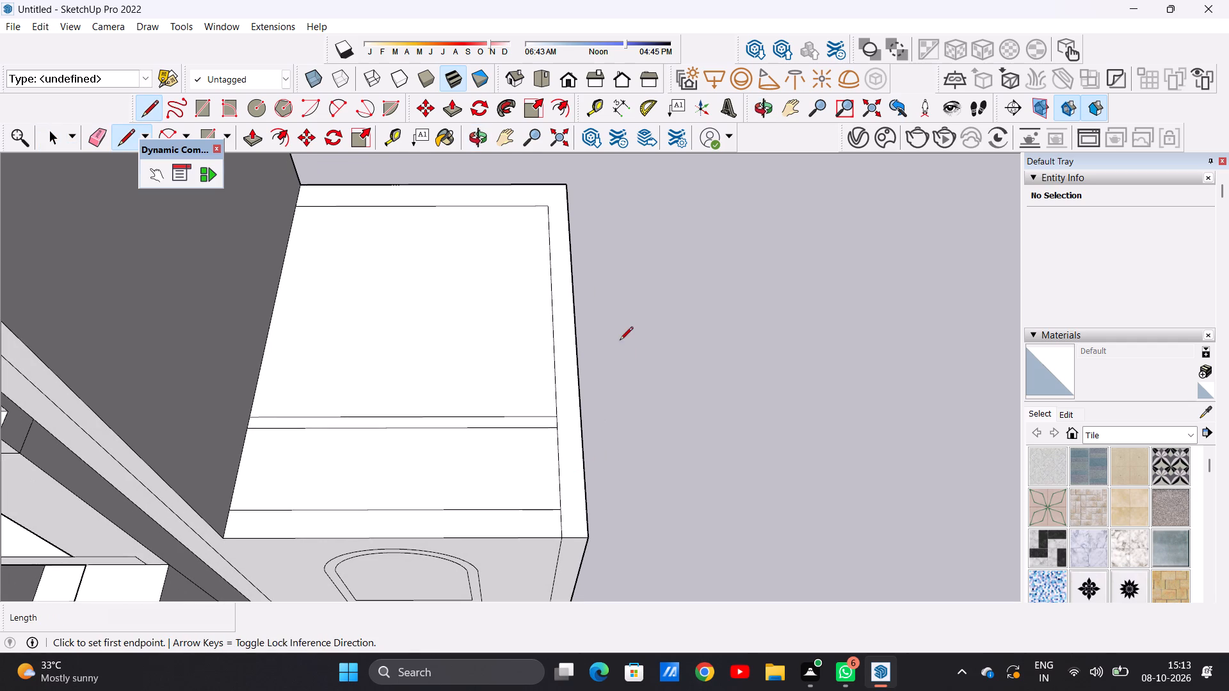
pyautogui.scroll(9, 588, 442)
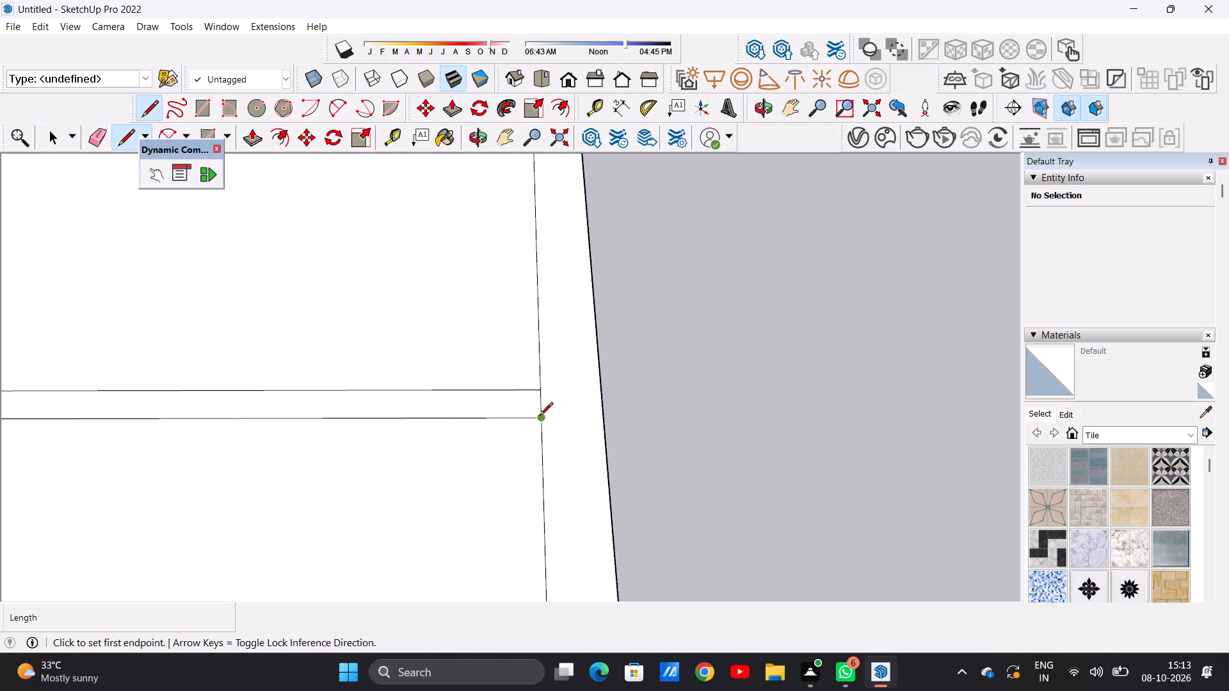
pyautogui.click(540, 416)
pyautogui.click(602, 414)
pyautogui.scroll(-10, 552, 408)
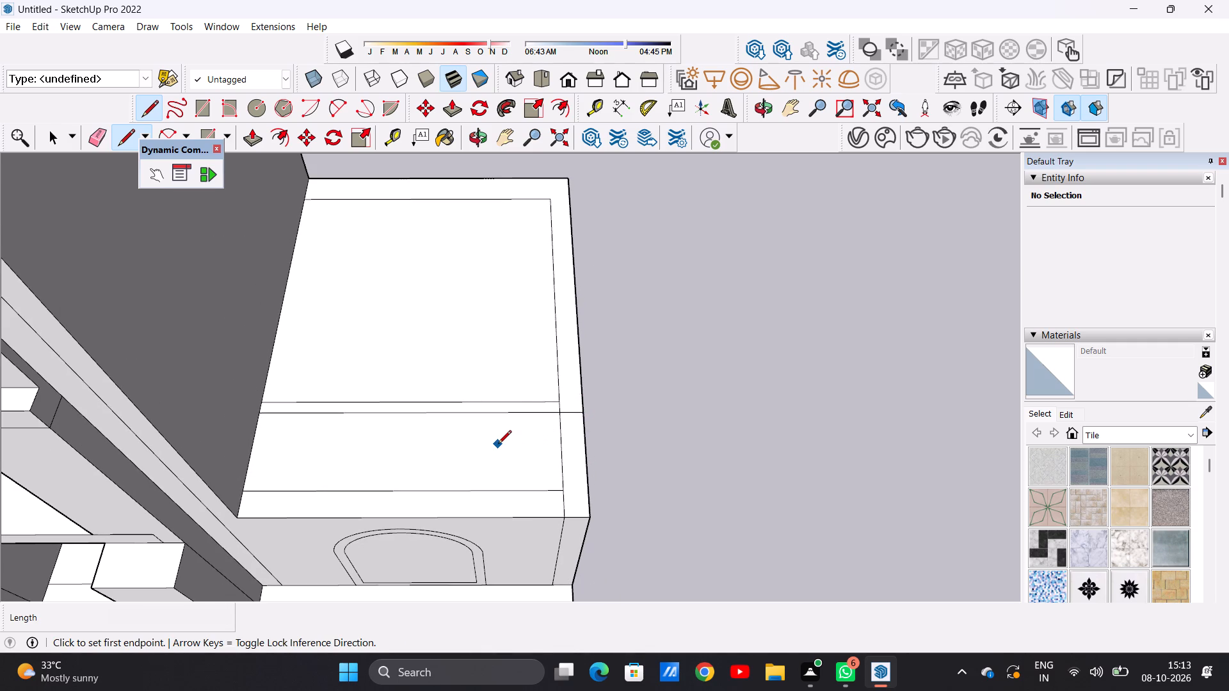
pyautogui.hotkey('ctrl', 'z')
# Extend the front inset line about 1' 3/4" across the border to the wing roof's outer edge.
pyautogui.scroll(4, 613, 568)
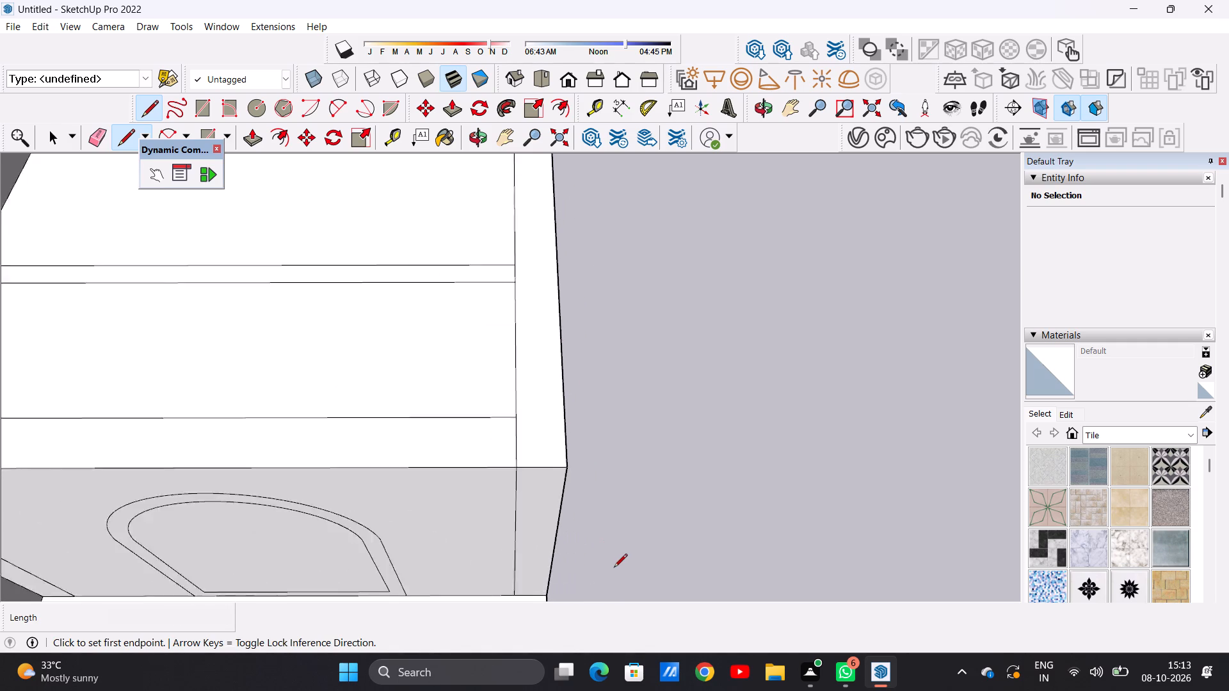
pyautogui.scroll(8, 614, 568)
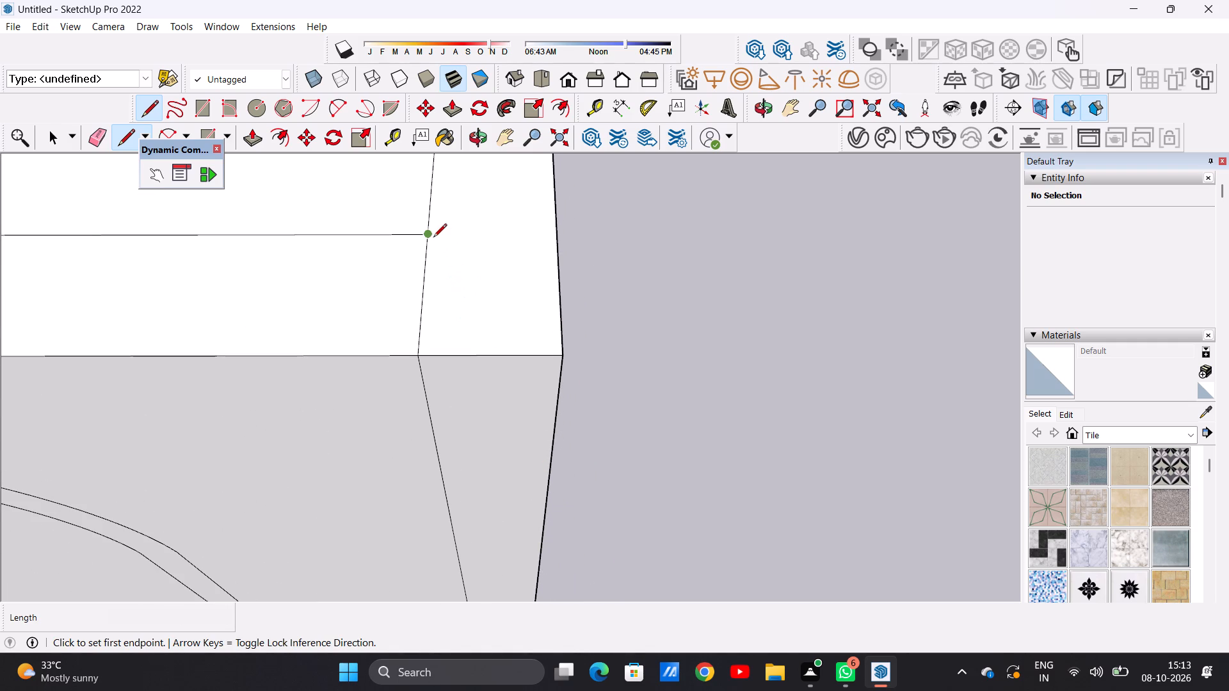
pyautogui.click(433, 238)
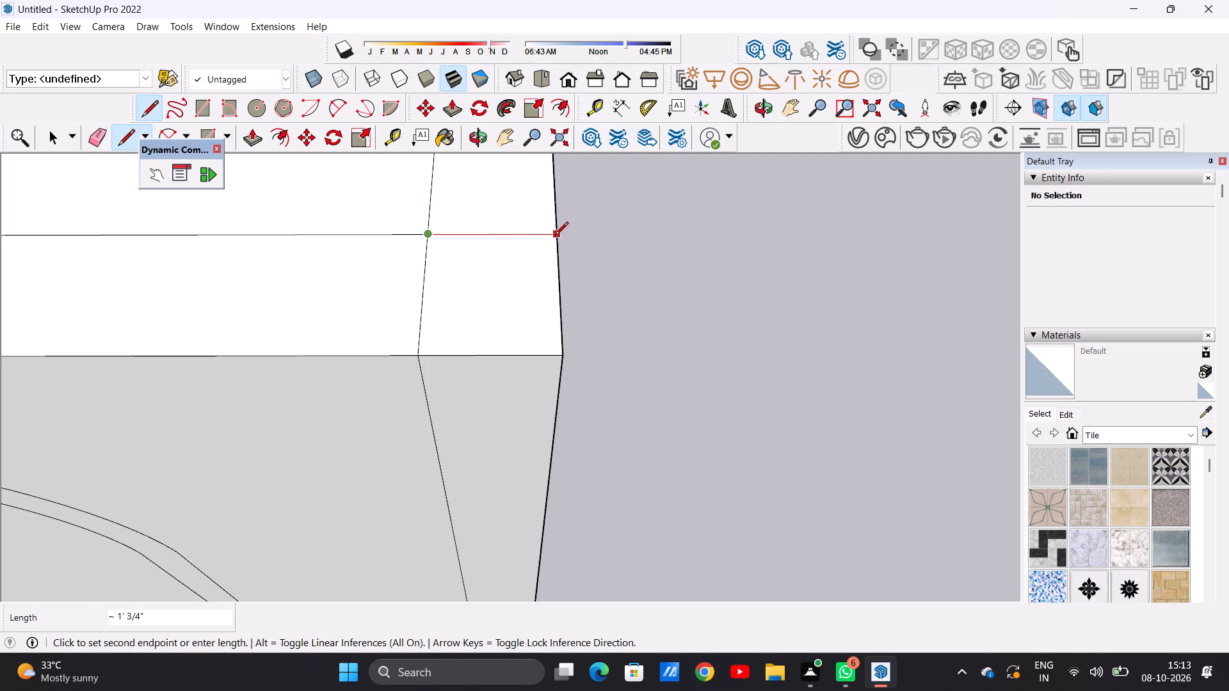
pyautogui.click(555, 236)
pyautogui.press('space')
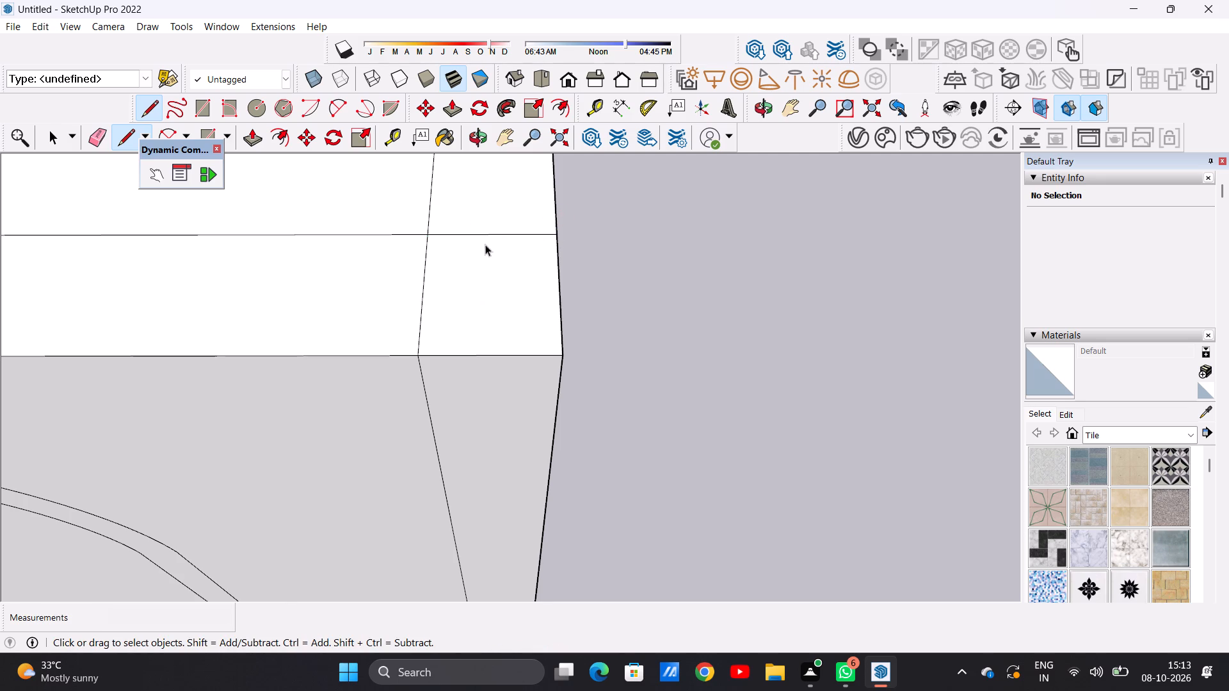
# Draw a line extending the middle strip's front line across the border to the wing roof's outer edge.
pyautogui.scroll(-20, 513, 424)
pyautogui.scroll(-4, 513, 424)
pyautogui.scroll(4, 554, 402)
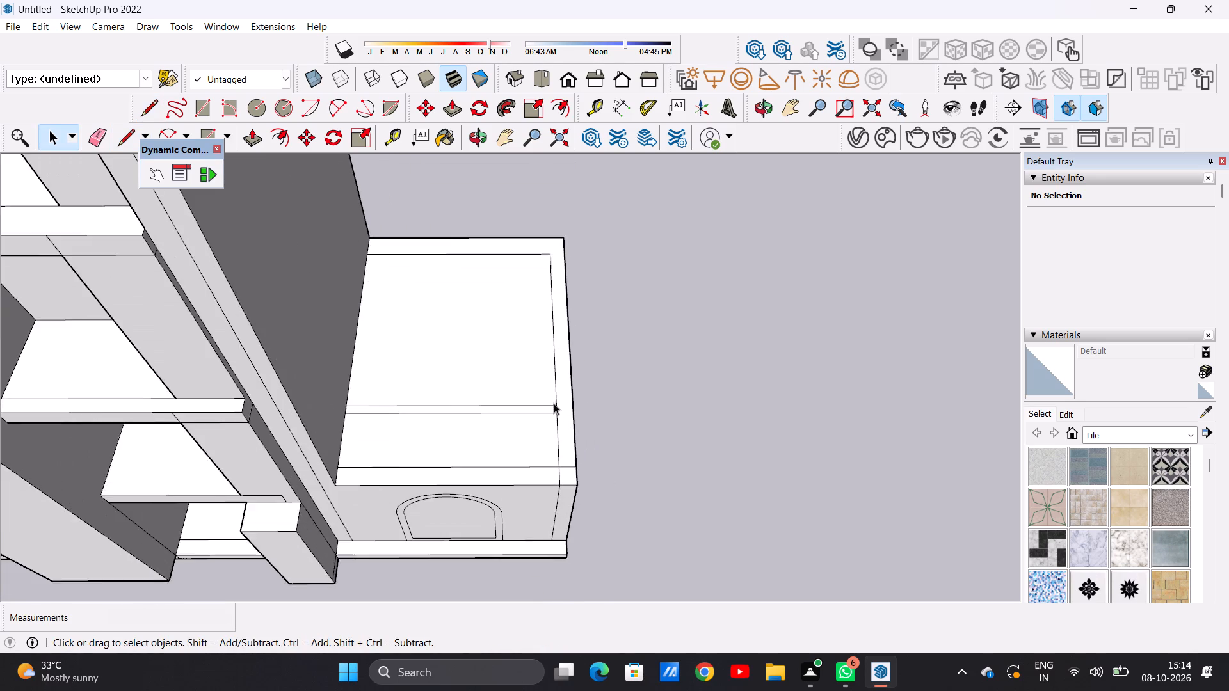
pyautogui.scroll(6, 554, 403)
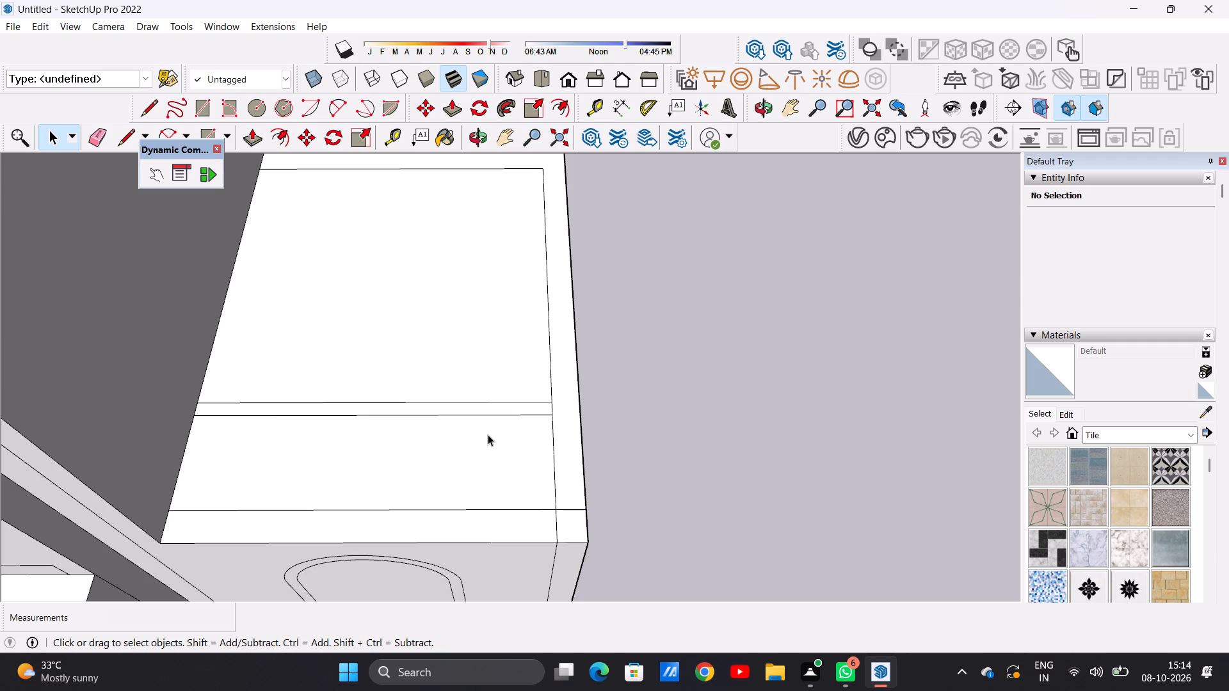
pyautogui.scroll(3, 542, 454)
pyautogui.scroll(-1, 542, 454)
pyautogui.scroll(6, 542, 454)
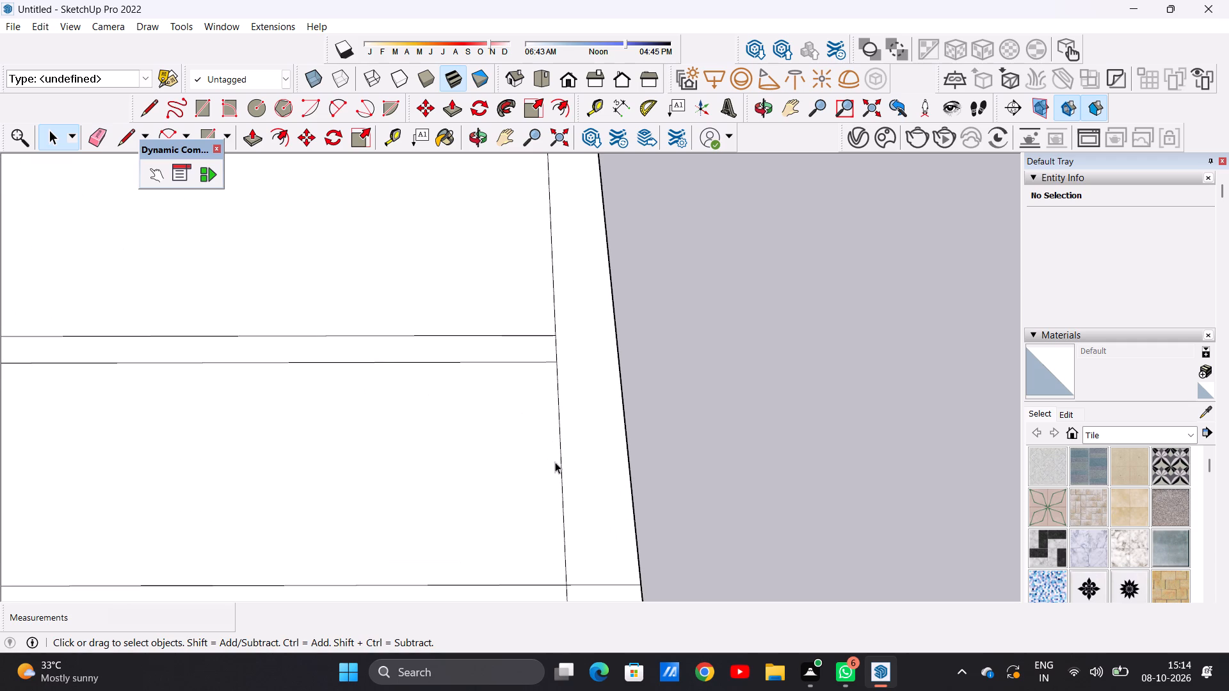
pyautogui.press('l')
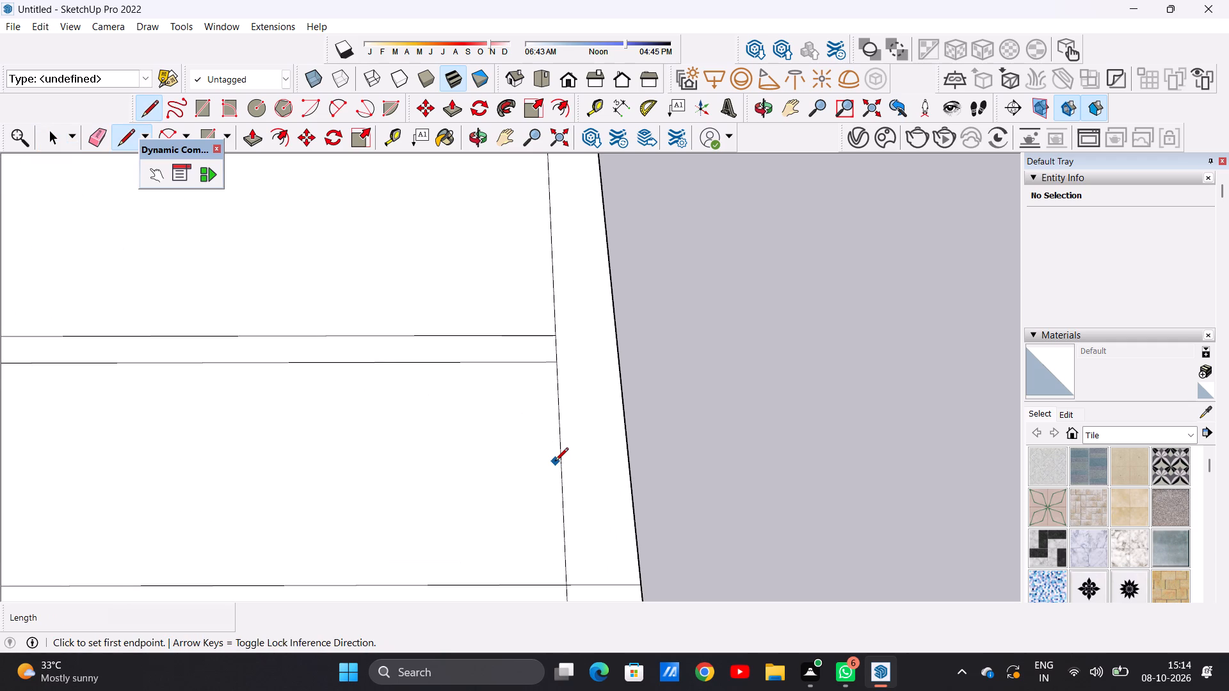
pyautogui.click(561, 362)
pyautogui.click(619, 358)
pyautogui.press('space')
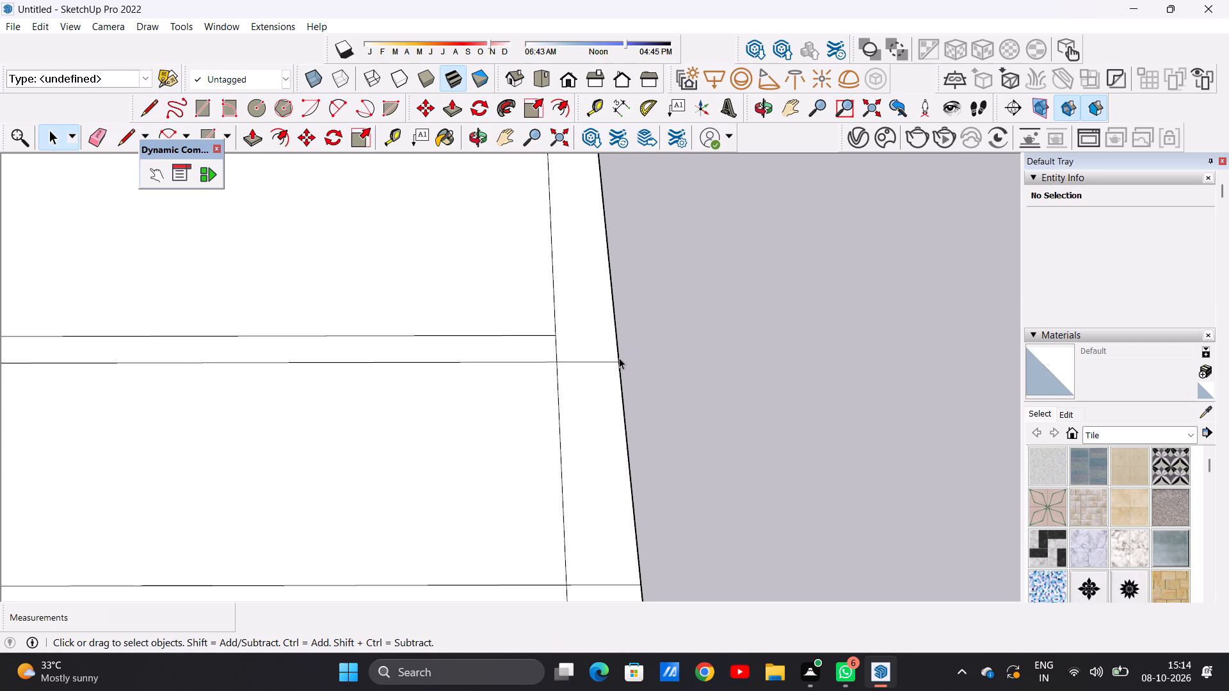
# Push/Pull the L-shaped border along the wing roof's back and outer side, behind the middle strip, up 10'.
pyautogui.scroll(-2, 561, 443)
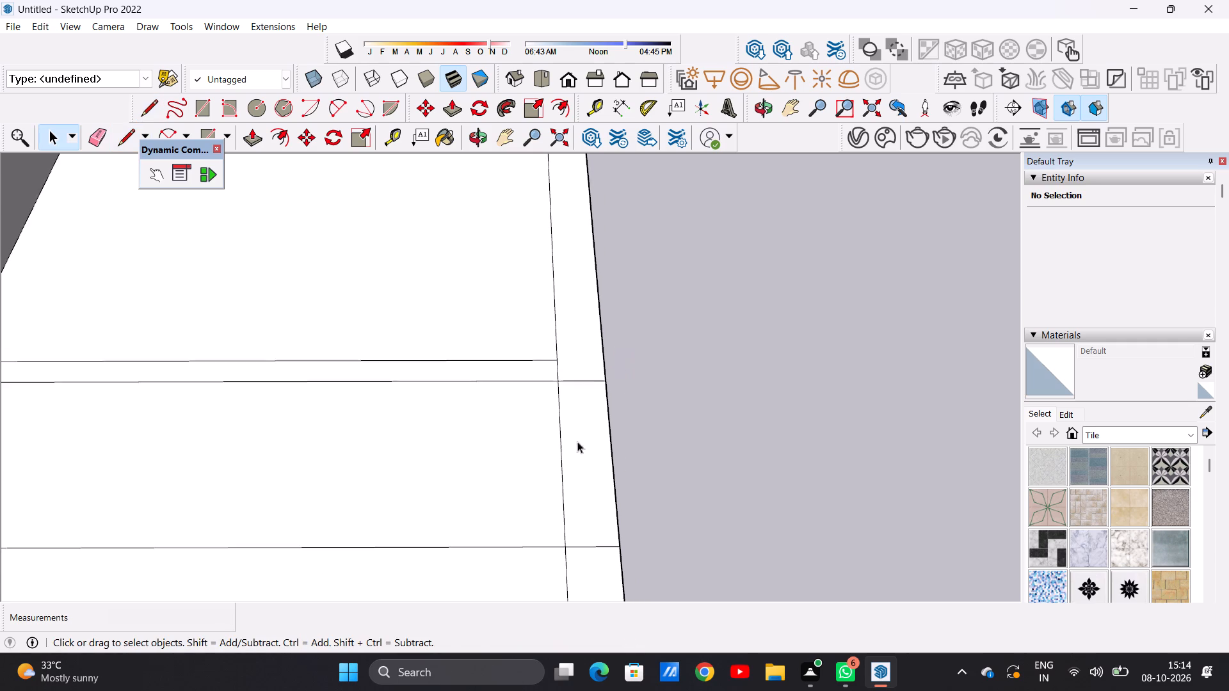
pyautogui.scroll(-12, 577, 441)
pyautogui.moveTo(578, 419); pyautogui.dragTo(559, 330, button='middle')
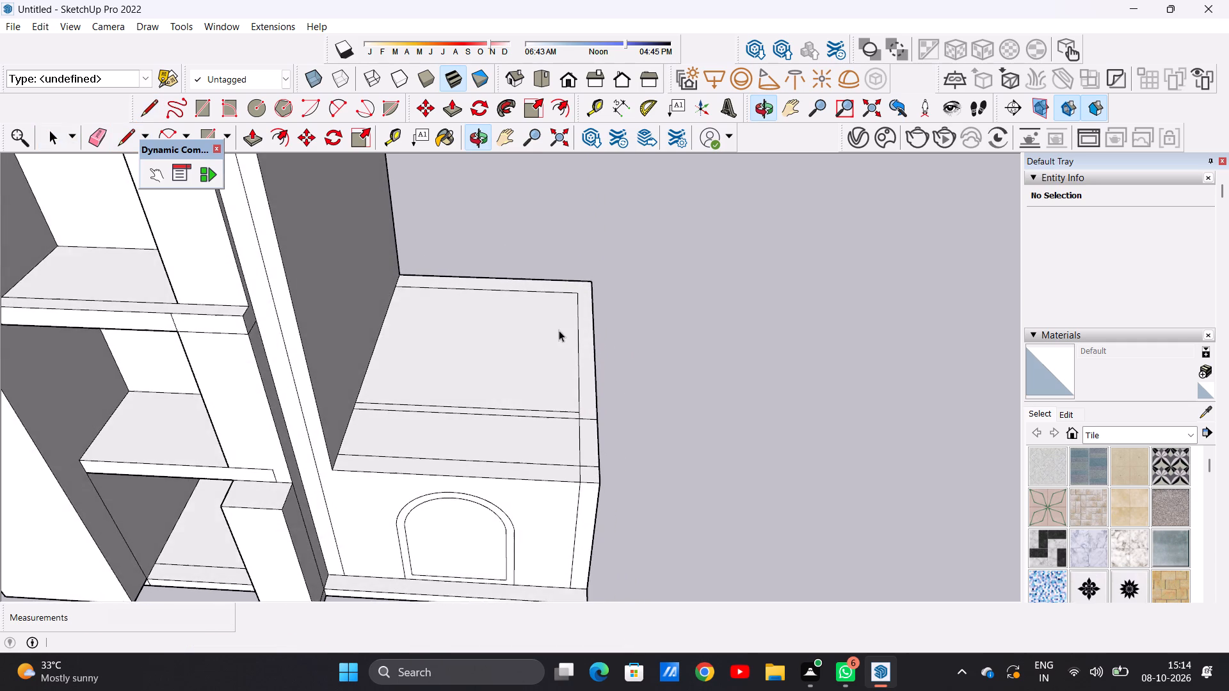
pyautogui.scroll(5, 590, 375)
pyautogui.scroll(-1, 591, 380)
pyautogui.press('p')
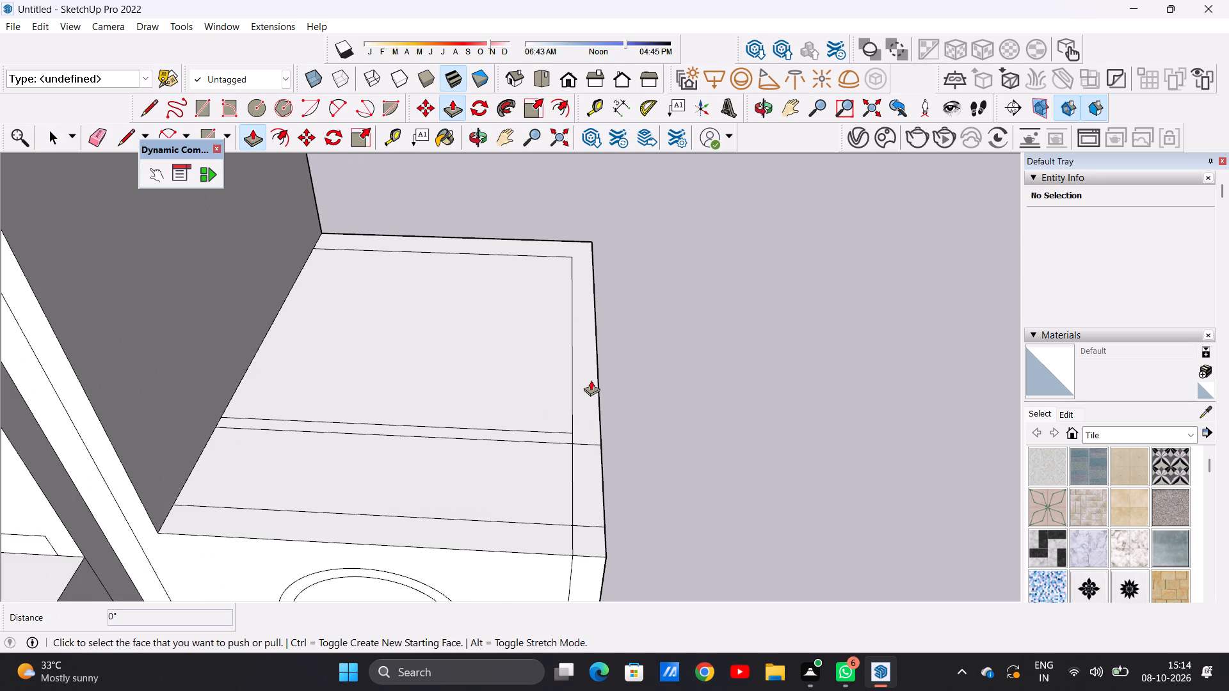
pyautogui.click(582, 390)
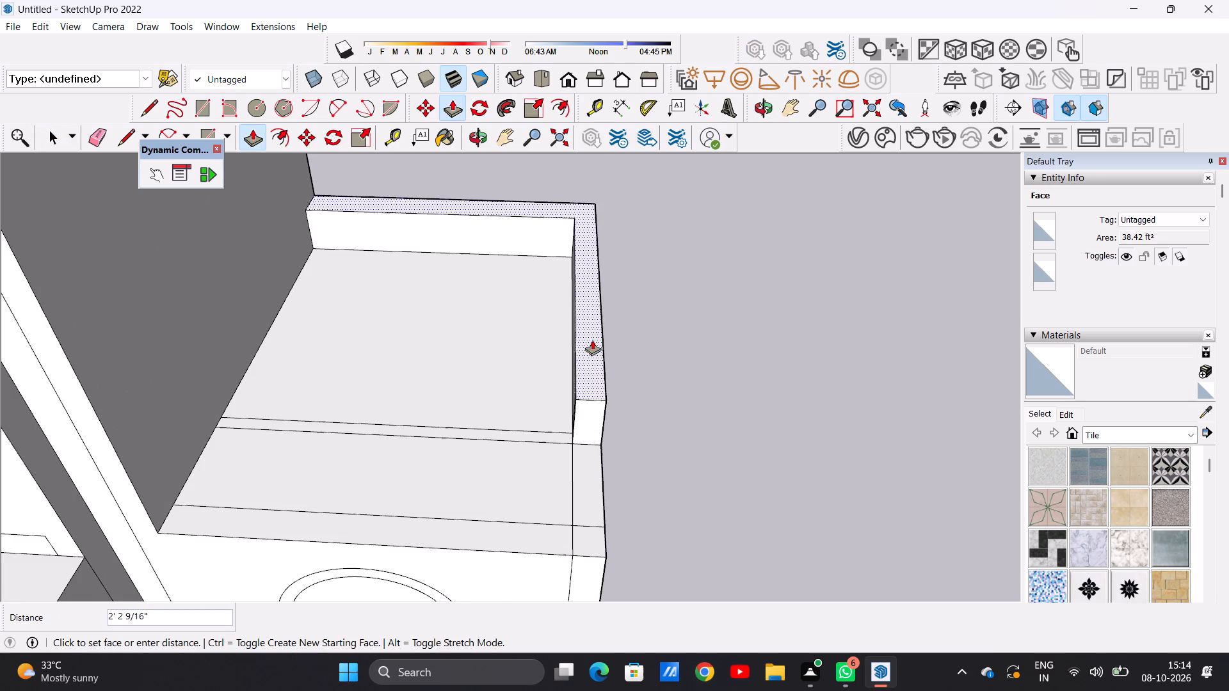
pyautogui.write("10'")
pyautogui.press('Return')
pyautogui.press('space')
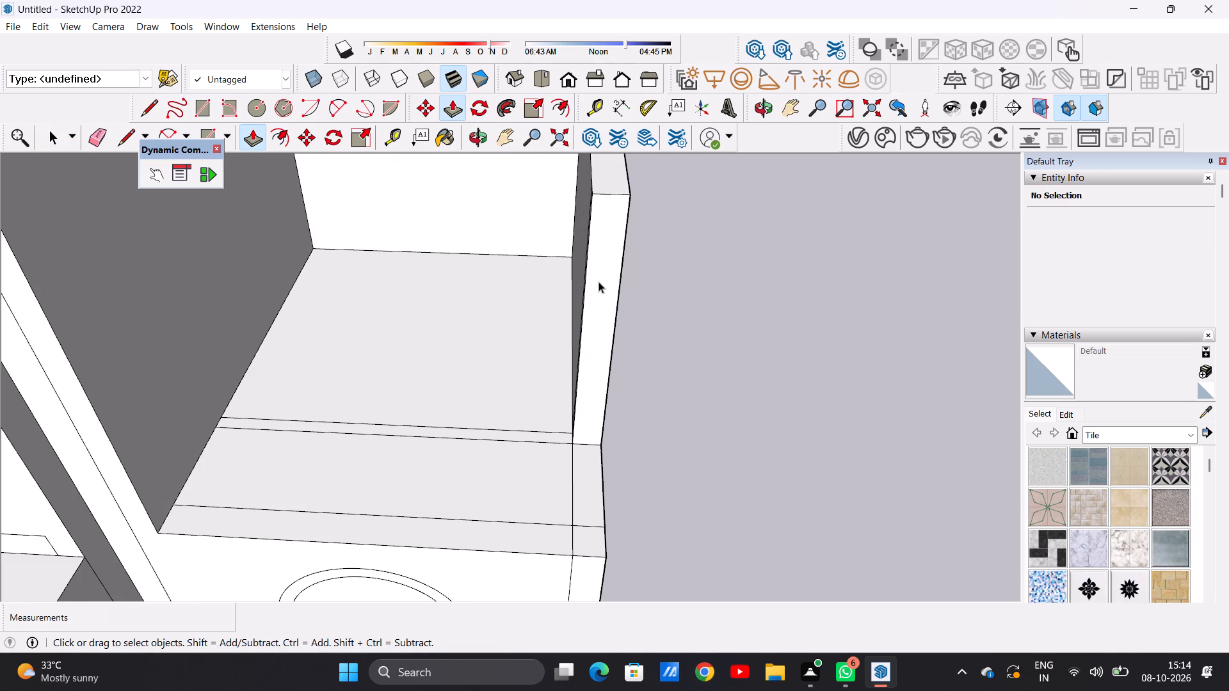
# Push/Pull the middle strip up 10' to the top of the outer wall, forming the upper storey's front wall.
pyautogui.scroll(-6, 554, 410)
pyautogui.moveTo(558, 431); pyautogui.dragTo(570, 319, button='middle')
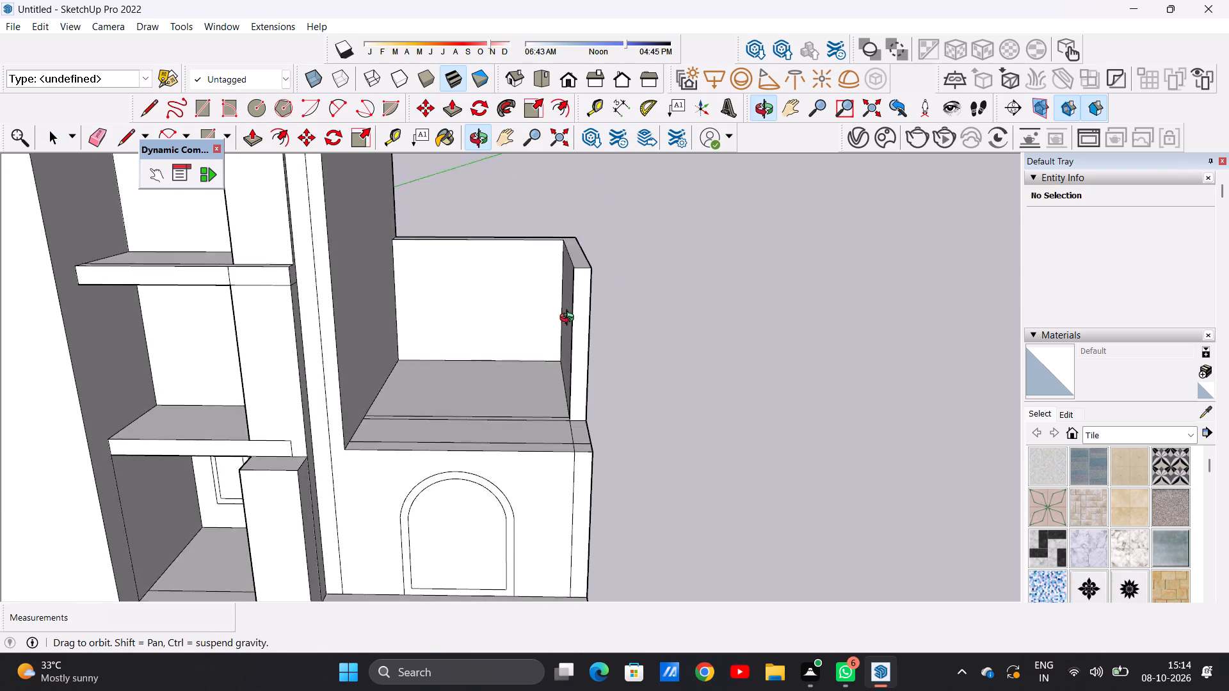
pyautogui.moveTo(570, 319); pyautogui.dragTo(570, 308, button='middle')
pyautogui.scroll(-9, 557, 393)
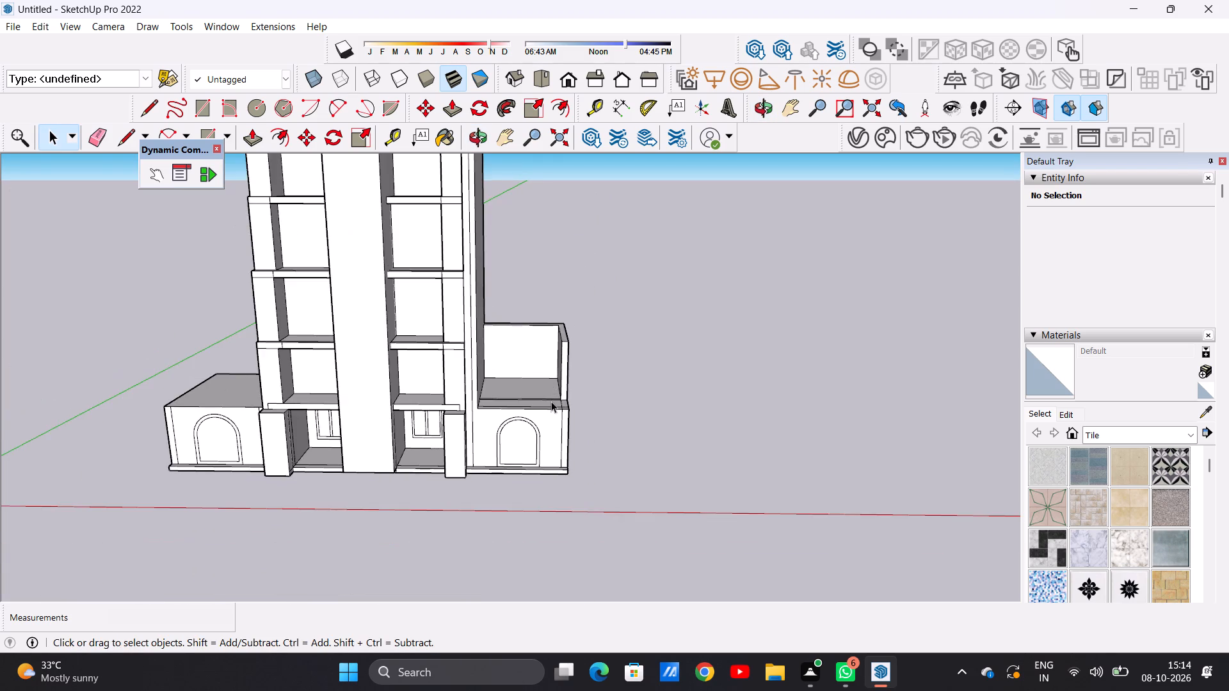
pyautogui.scroll(6, 551, 402)
pyautogui.moveTo(515, 409); pyautogui.dragTo(524, 465, button='middle')
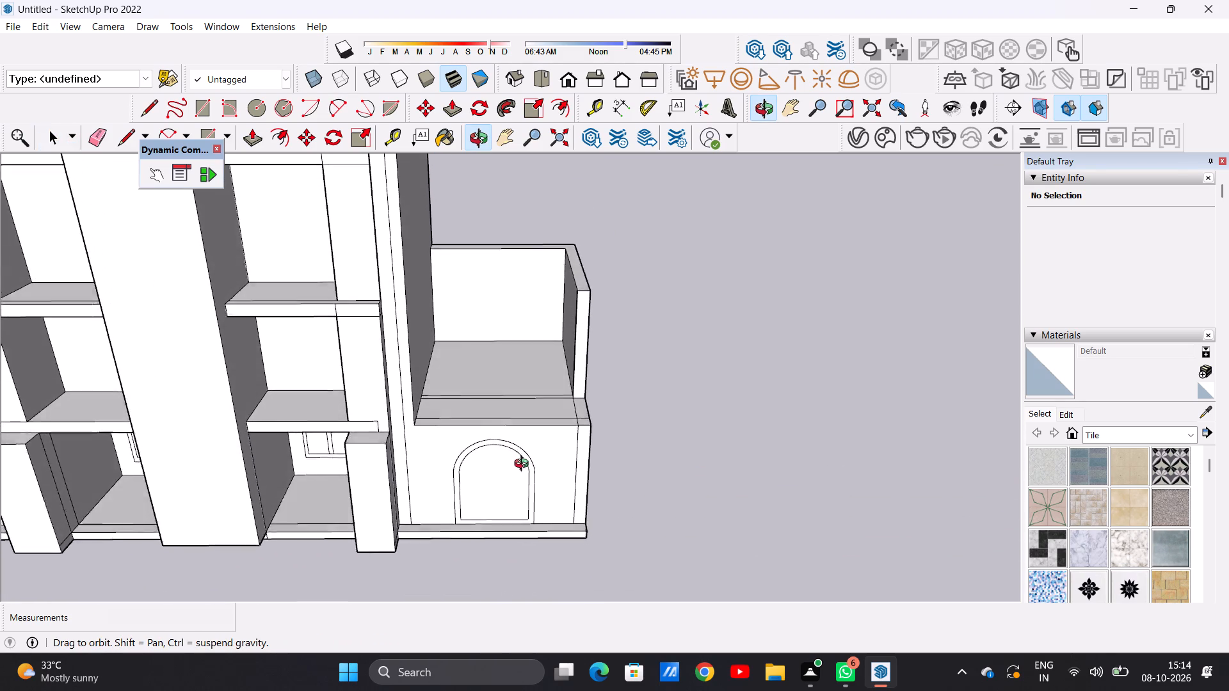
pyautogui.moveTo(524, 465); pyautogui.dragTo(511, 541, button='middle')
pyautogui.scroll(4, 544, 413)
pyautogui.moveTo(547, 396); pyautogui.dragTo(538, 483, button='middle')
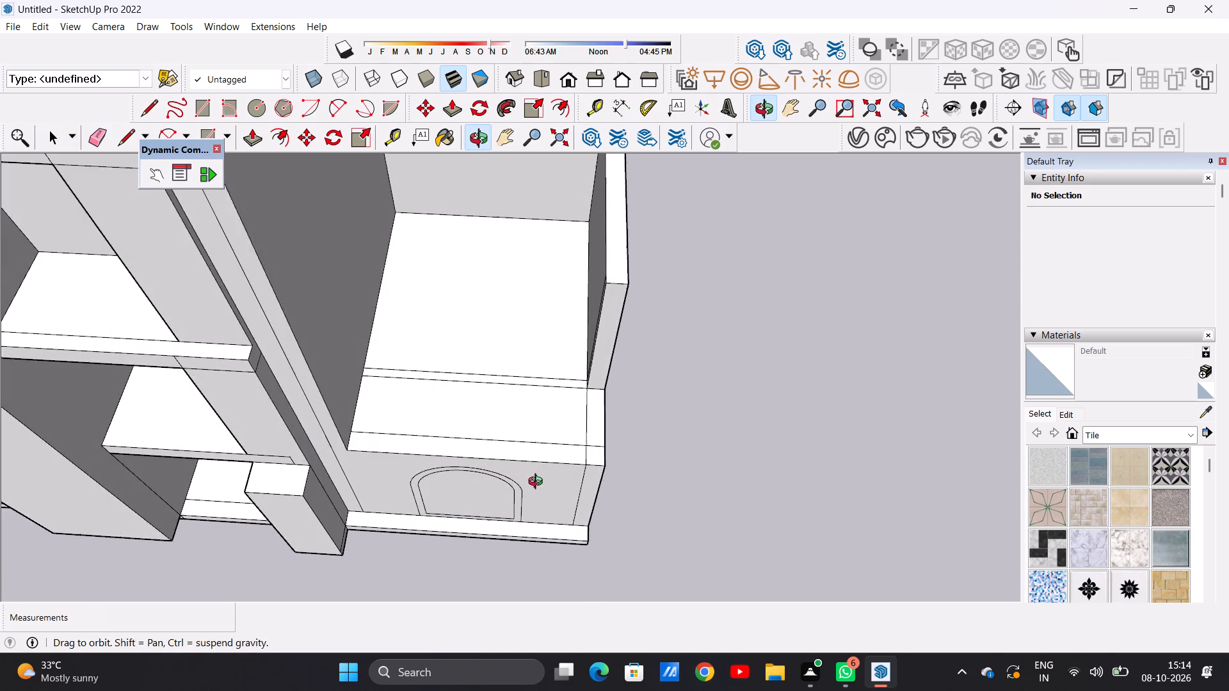
pyautogui.moveTo(538, 483); pyautogui.dragTo(538, 484, button='middle')
pyautogui.scroll(3, 549, 383)
pyautogui.scroll(-1, 550, 382)
pyautogui.scroll(1, 550, 382)
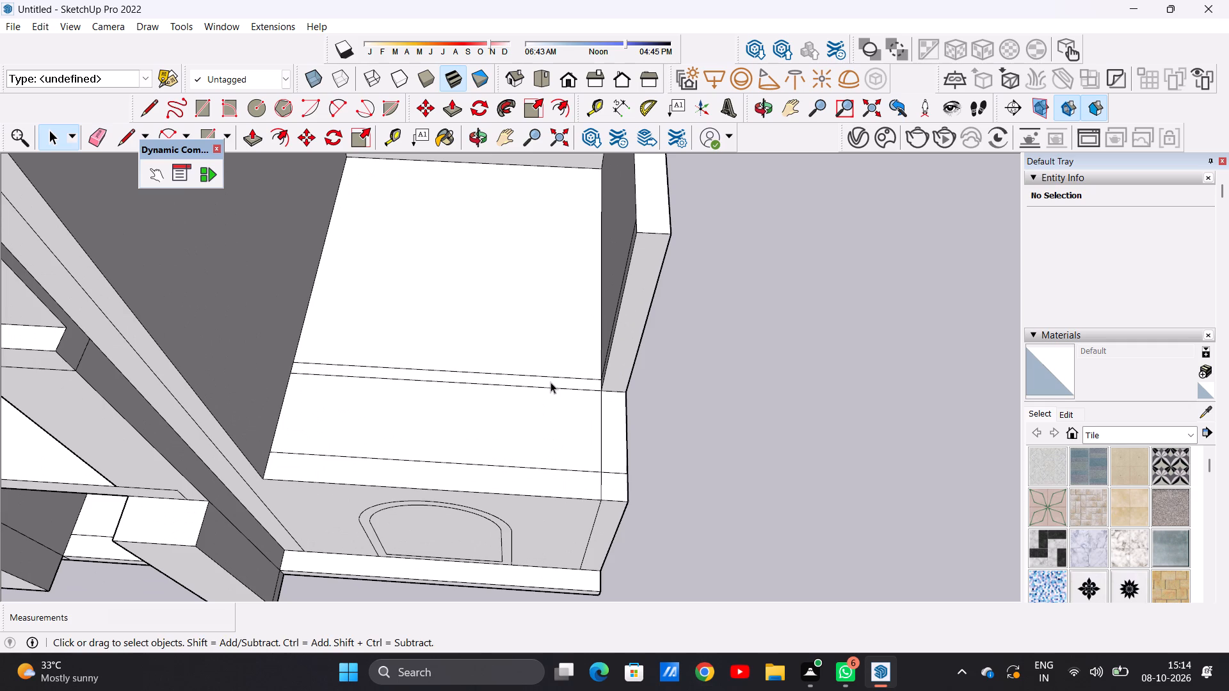
pyautogui.press('p')
pyautogui.scroll(5, 664, 406)
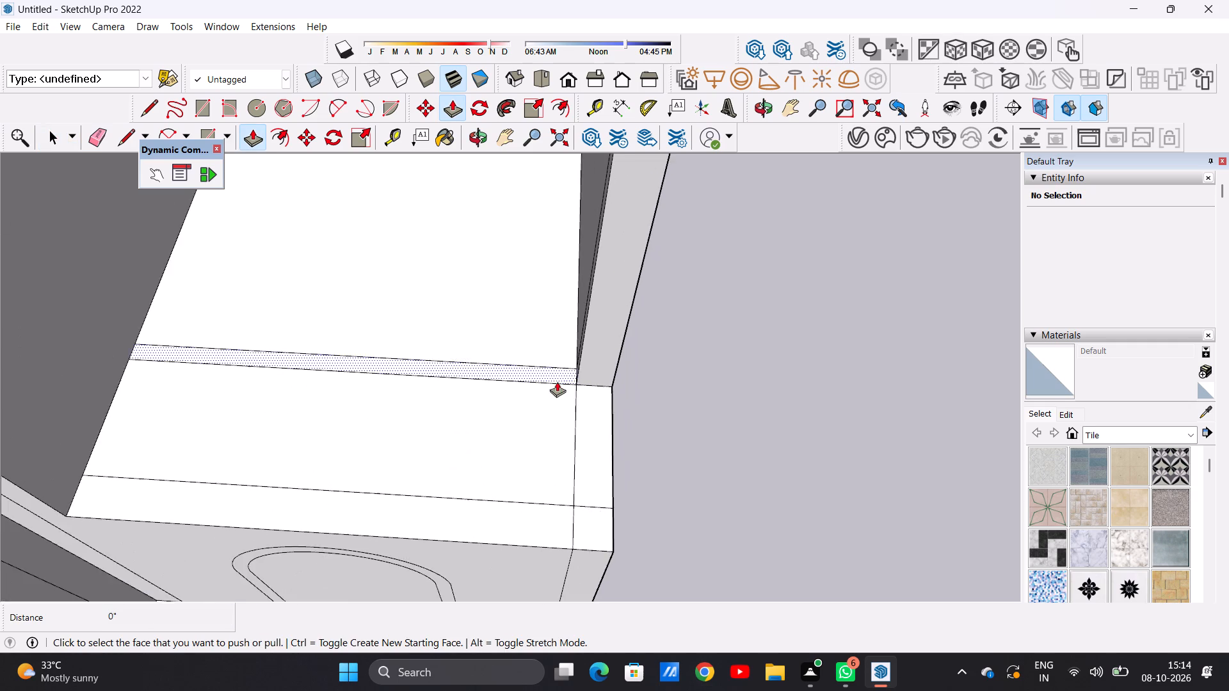
pyautogui.scroll(3, 557, 381)
pyautogui.click(569, 374)
pyautogui.scroll(-11, 579, 306)
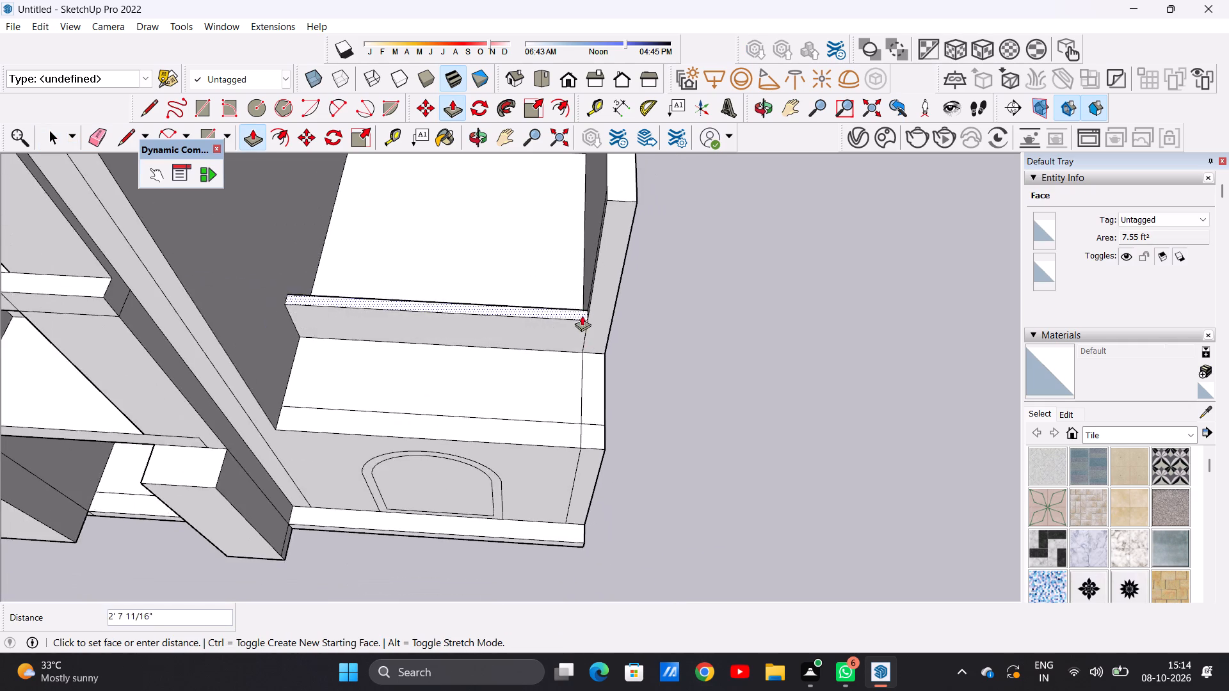
pyautogui.scroll(5, 603, 196)
pyautogui.scroll(-1, 604, 202)
pyautogui.scroll(5, 604, 202)
pyautogui.click(607, 202)
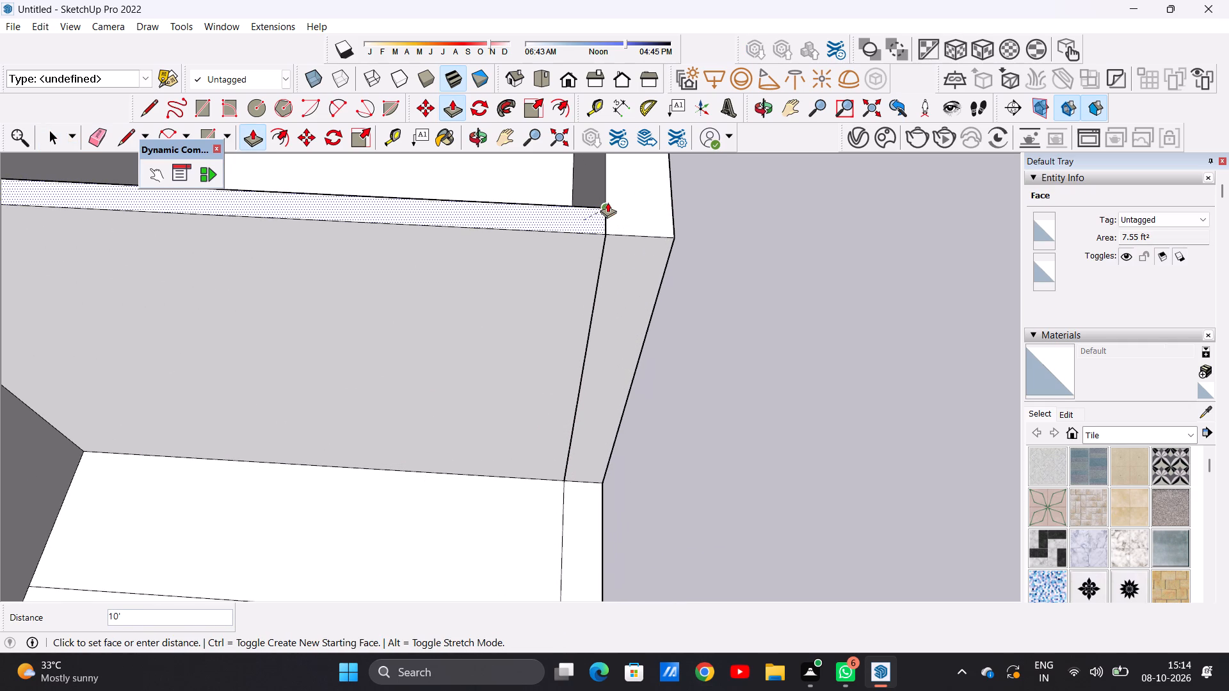
pyautogui.press('space')
# Examine the raised back, outer and front walls on the right wing's roof from several angles.
pyautogui.scroll(-5, 636, 339)
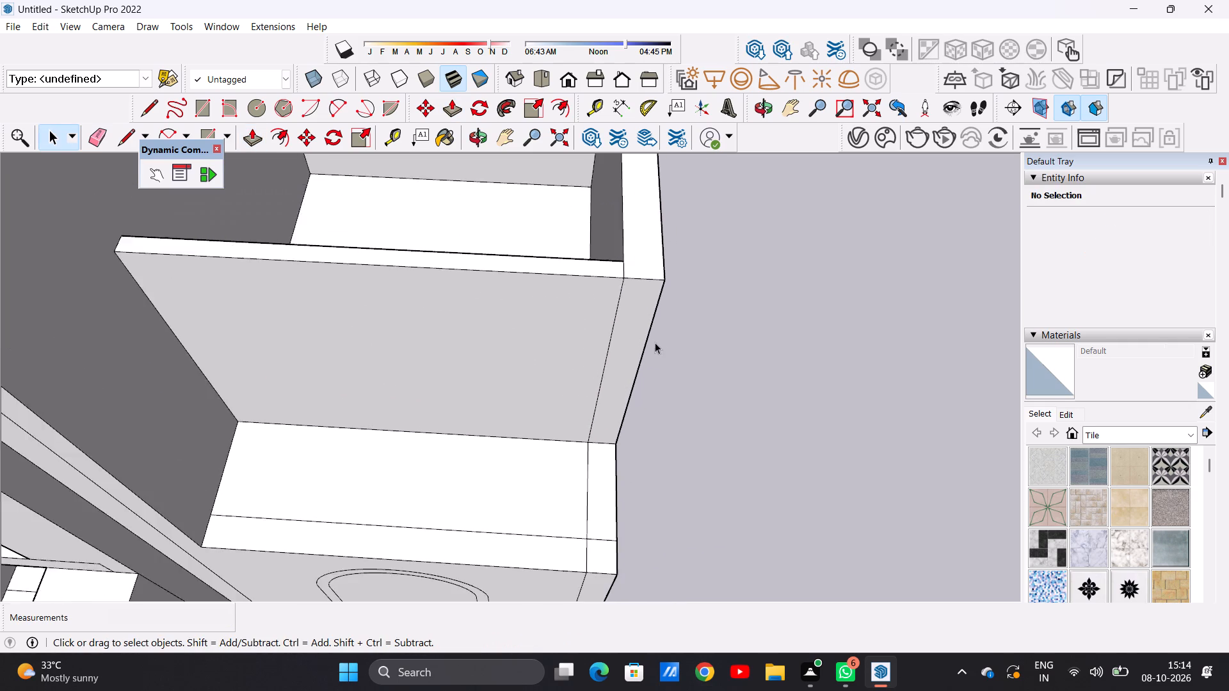
pyautogui.scroll(-4, 655, 342)
pyautogui.moveTo(501, 418); pyautogui.dragTo(511, 323, button='middle')
pyautogui.scroll(1, 511, 323)
pyautogui.scroll(-12, 551, 407)
pyautogui.moveTo(554, 417); pyautogui.dragTo(529, 269, button='middle')
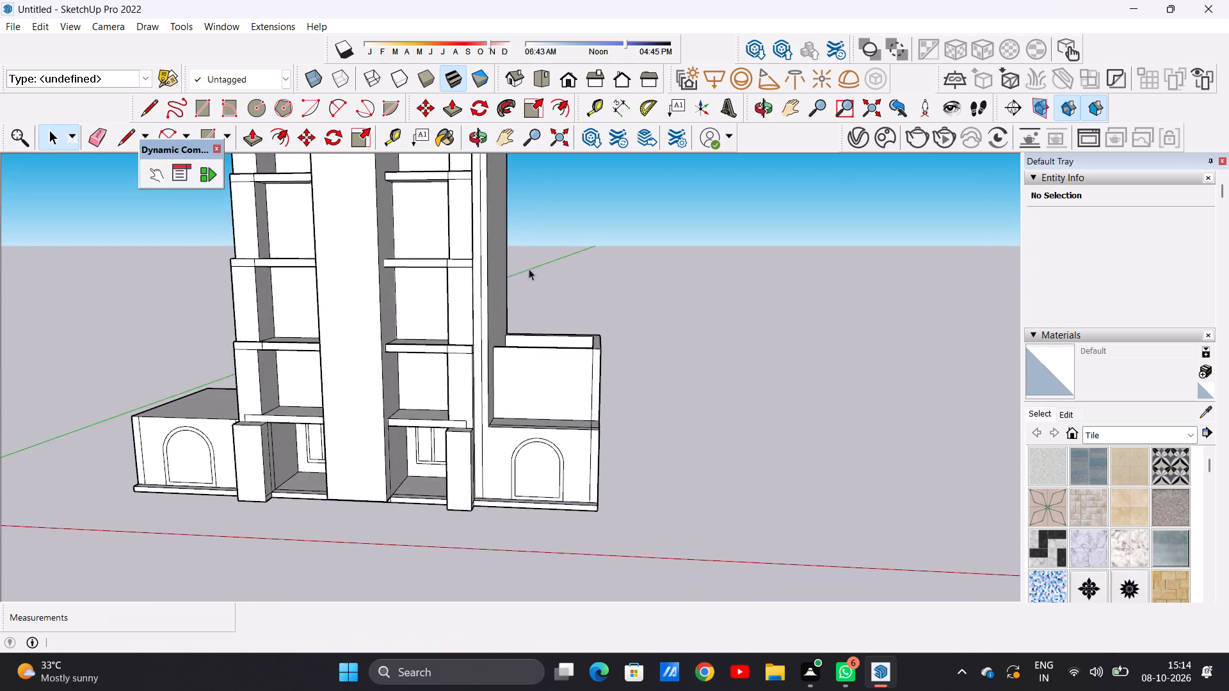
pyautogui.scroll(9, 532, 360)
pyautogui.moveTo(518, 411); pyautogui.dragTo(559, 369, button='middle')
pyautogui.scroll(7, 585, 373)
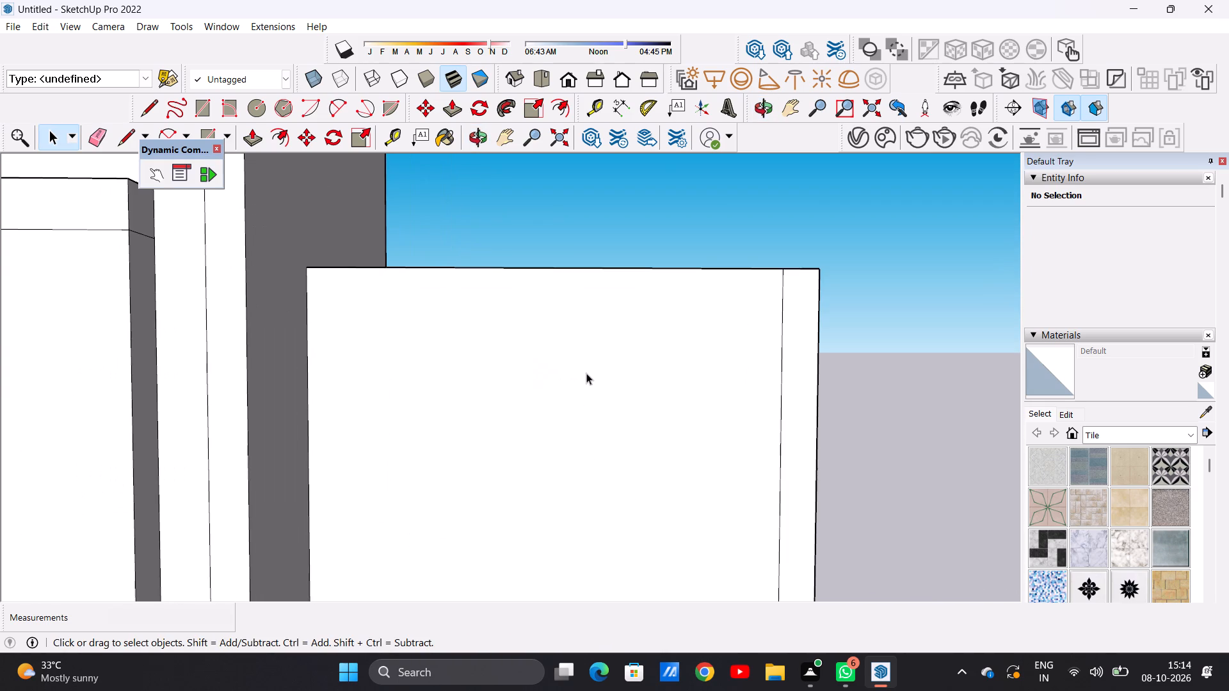
pyautogui.scroll(-8, 591, 399)
pyautogui.moveTo(625, 412); pyautogui.dragTo(625, 489, button='middle')
pyautogui.moveTo(619, 483); pyautogui.dragTo(579, 486, button='middle')
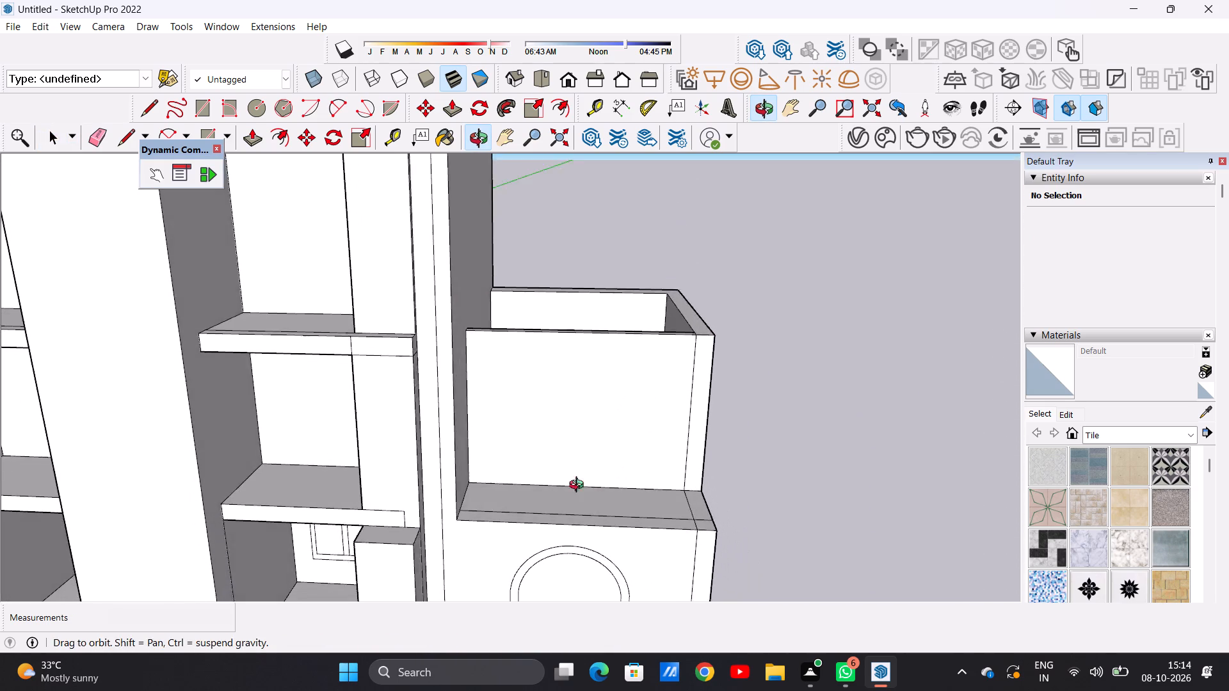
pyautogui.moveTo(579, 486); pyautogui.dragTo(572, 491, button='middle')
pyautogui.scroll(7, 566, 479)
pyautogui.moveTo(559, 491); pyautogui.dragTo(565, 425, button='middle')
pyautogui.scroll(1, 566, 424)
pyautogui.scroll(-7, 573, 471)
pyautogui.scroll(6, 597, 429)
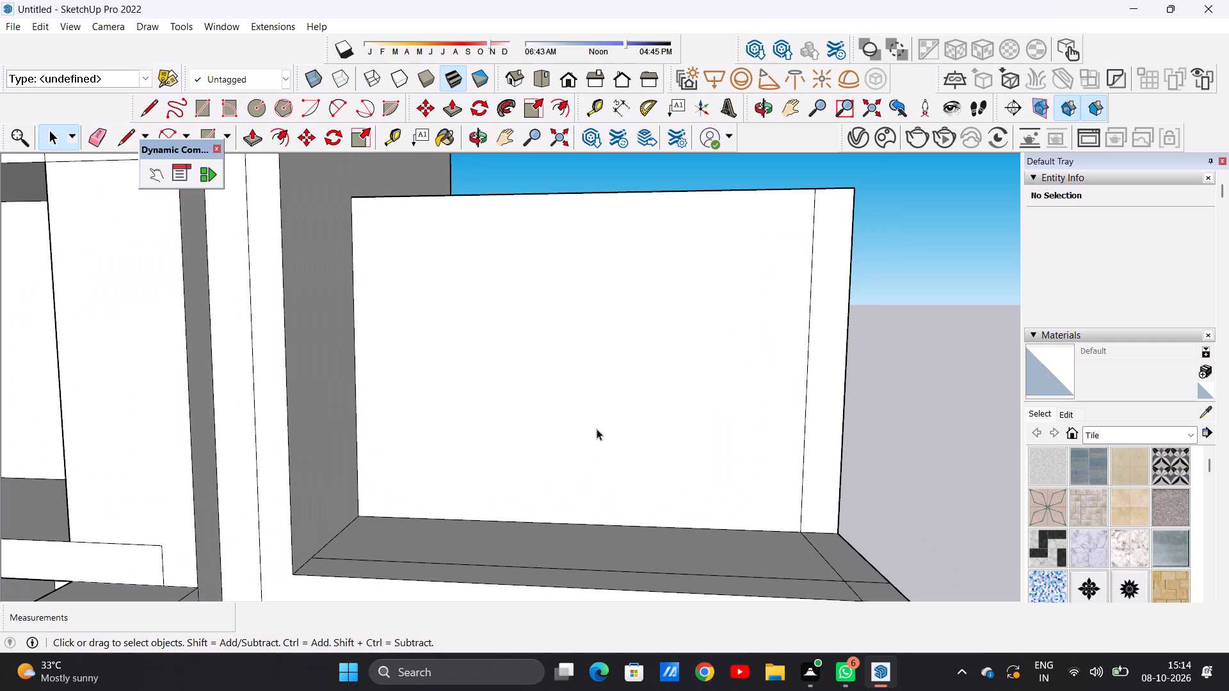
pyautogui.scroll(-6, 594, 482)
pyautogui.moveTo(592, 460); pyautogui.dragTo(605, 460, button='middle')
pyautogui.scroll(-6, 605, 460)
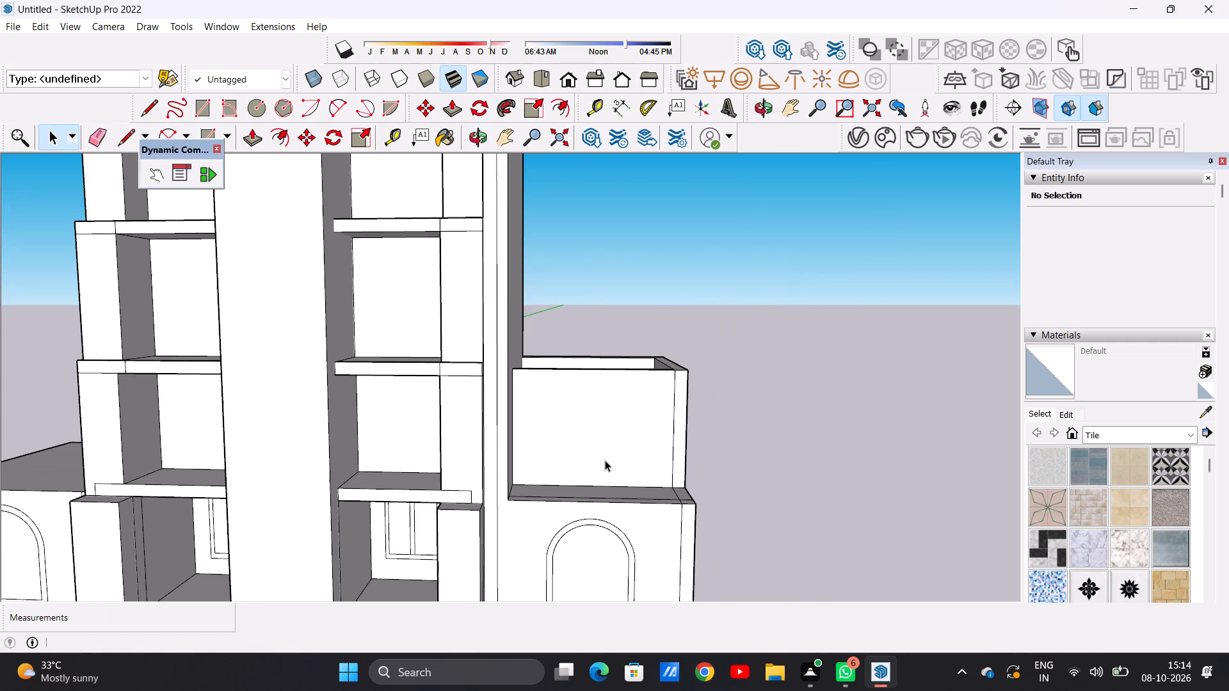
# View the right wing's new upper-storey front wall in the standard front view.
pyautogui.click(568, 79)
pyautogui.scroll(-3, 753, 390)
pyautogui.scroll(7, 822, 384)
pyautogui.scroll(-1, 826, 394)
pyautogui.scroll(3, 826, 394)
pyautogui.moveTo(775, 393); pyautogui.dragTo(731, 411, button='middle')
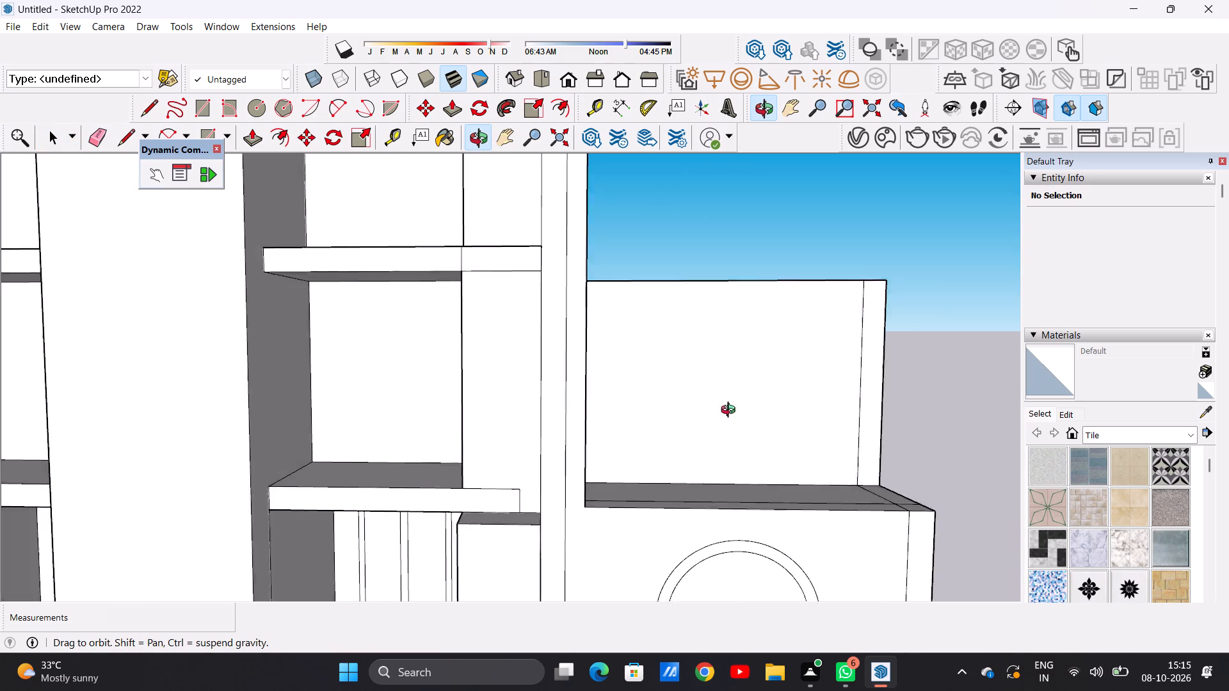
pyautogui.moveTo(731, 411); pyautogui.dragTo(737, 400, button='middle')
pyautogui.click(565, 73)
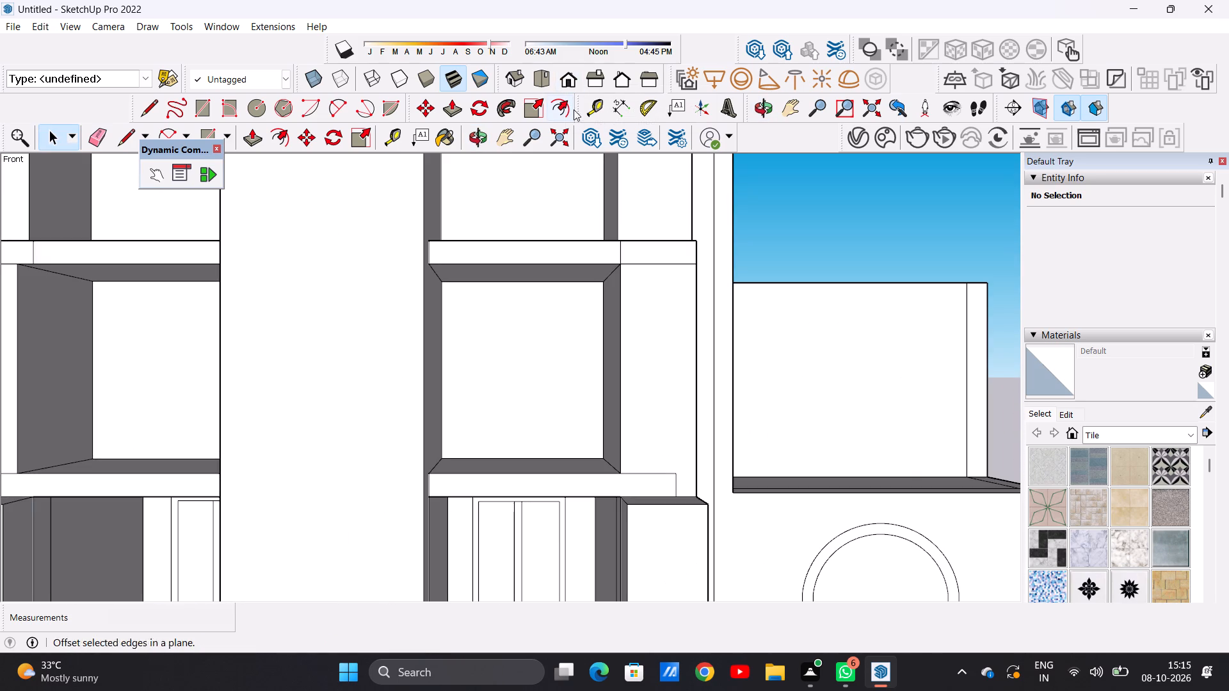
# Draw a window rectangle about 6' 8" by 6' 5" centrally on the right wing's upper-storey front wall.
pyautogui.scroll(-6, 457, 370)
pyautogui.scroll(2, 691, 381)
pyautogui.scroll(-1, 696, 381)
pyautogui.scroll(4, 696, 381)
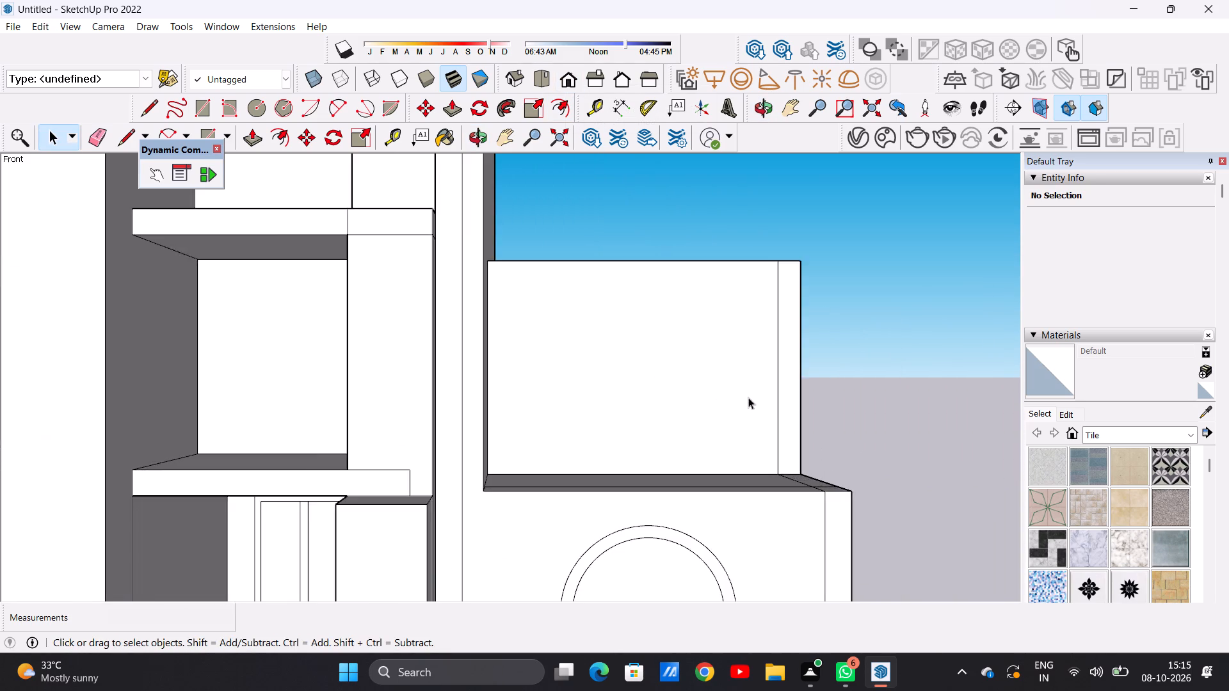
pyautogui.scroll(3, 748, 397)
pyautogui.scroll(1, 663, 404)
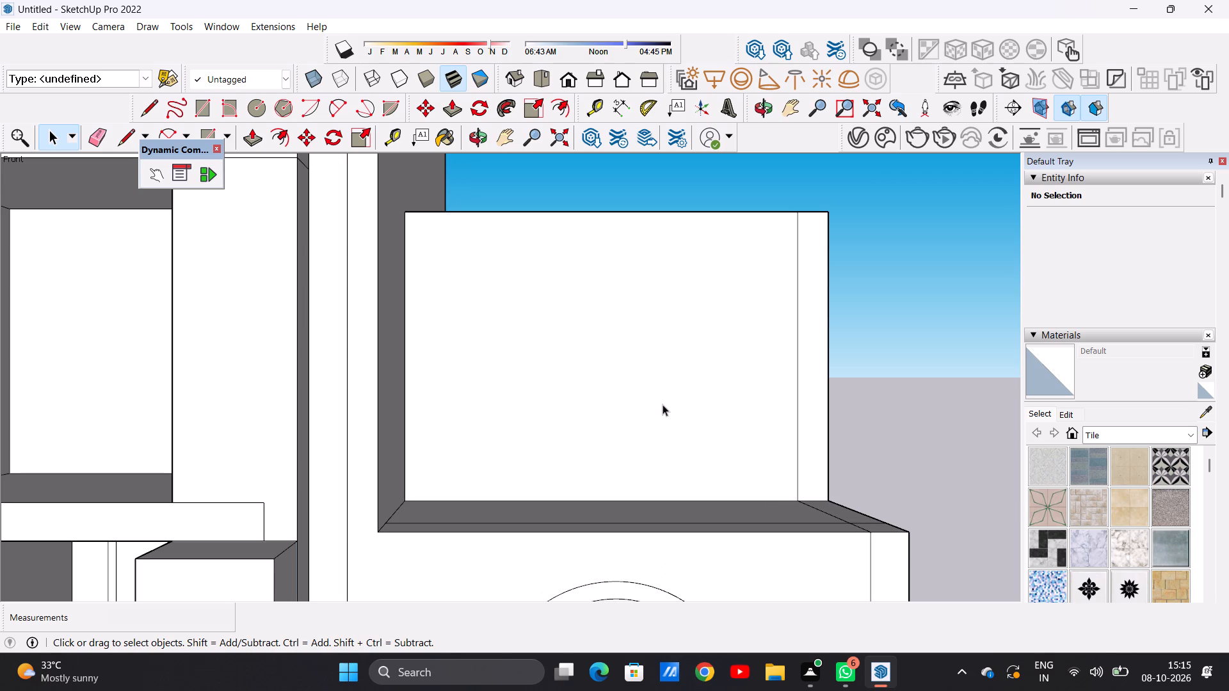
pyautogui.press('r')
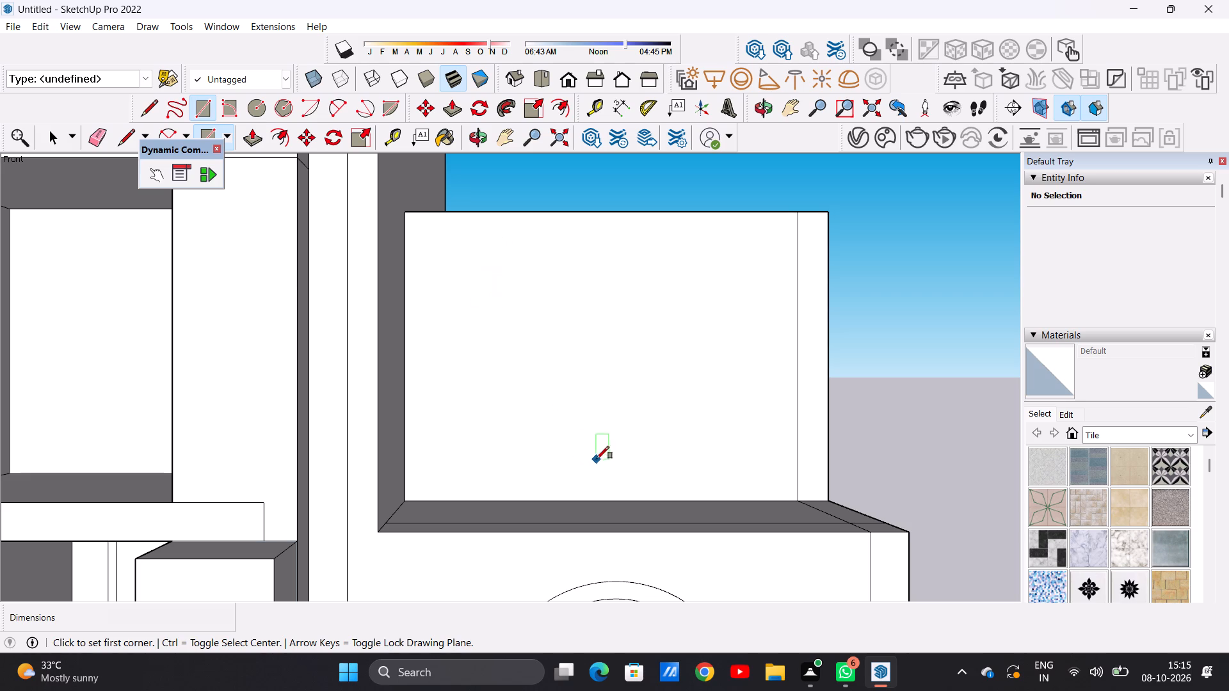
pyautogui.scroll(-11, 606, 441)
pyautogui.moveTo(668, 420); pyautogui.dragTo(517, 553, button='middle')
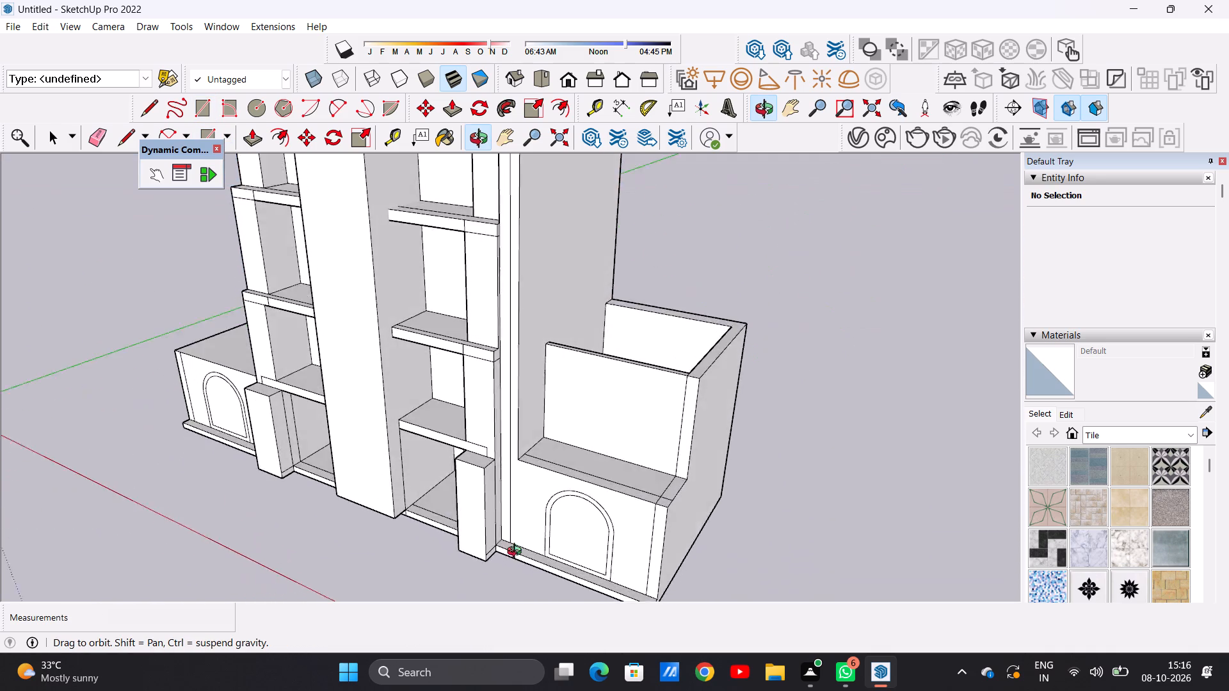
pyautogui.moveTo(517, 553); pyautogui.dragTo(638, 553, button='middle')
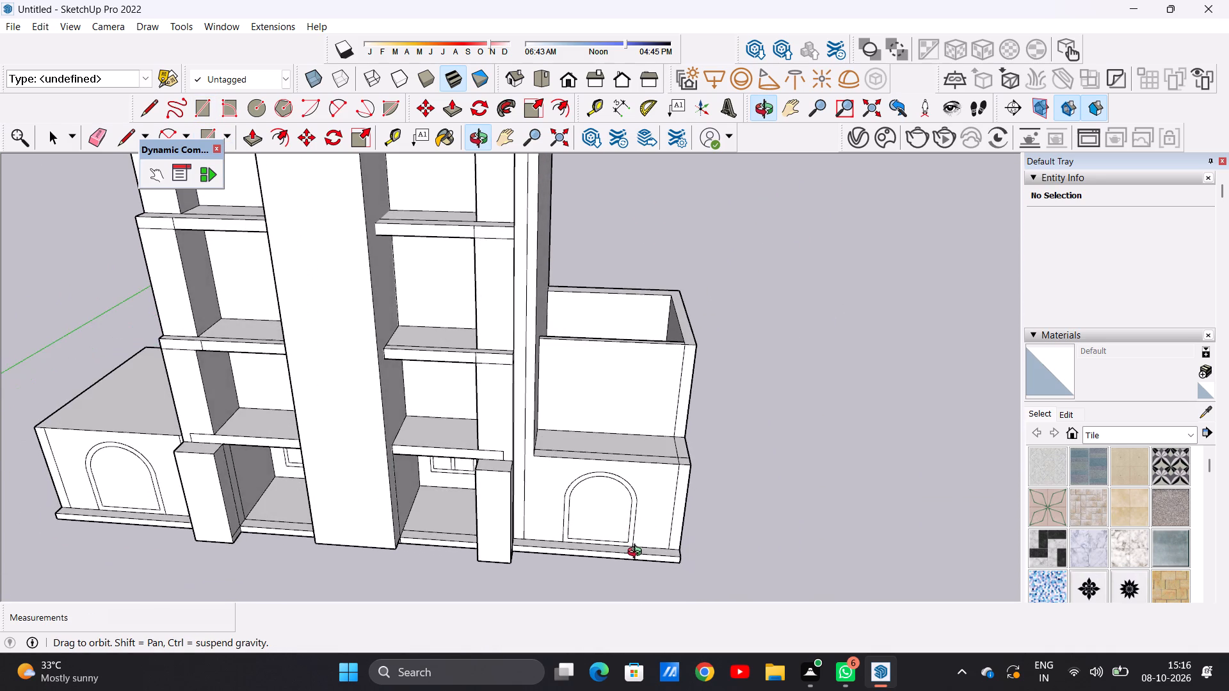
pyautogui.moveTo(638, 553); pyautogui.dragTo(638, 554, button='middle')
pyautogui.scroll(1, 682, 429)
pyautogui.scroll(-1, 682, 429)
pyautogui.scroll(6, 682, 429)
pyautogui.scroll(-3, 550, 423)
pyautogui.moveTo(561, 445); pyautogui.dragTo(578, 340, button='middle')
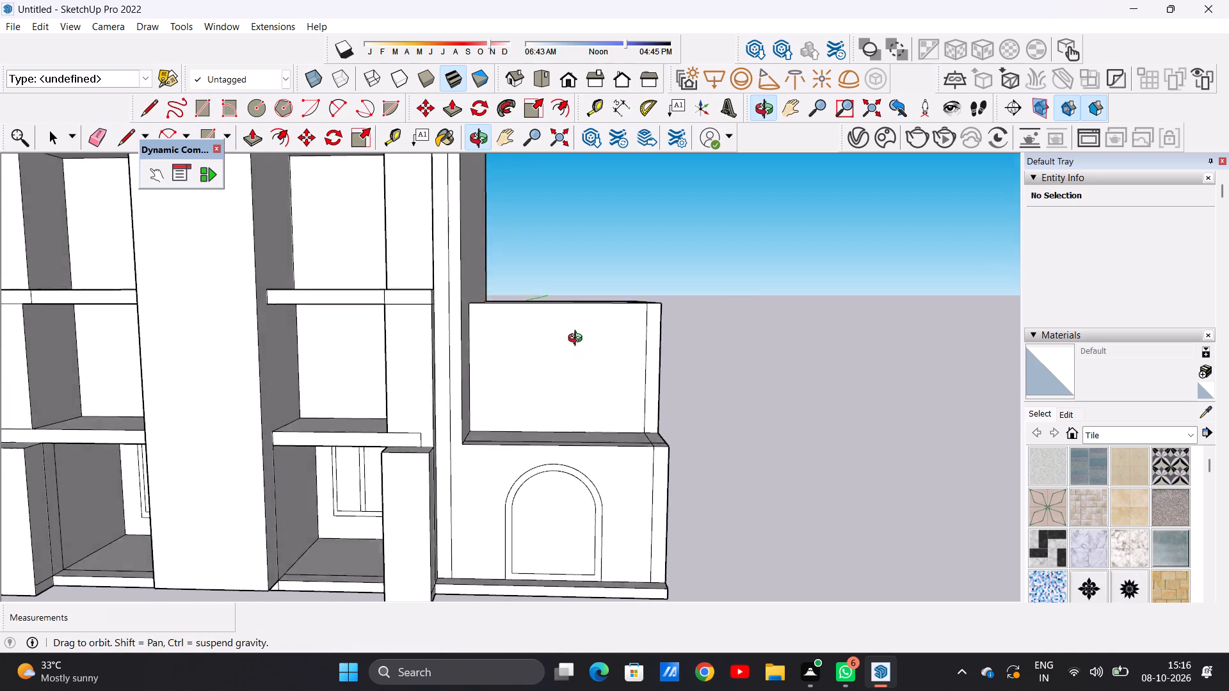
pyautogui.moveTo(578, 340); pyautogui.dragTo(579, 335, button='middle')
pyautogui.scroll(6, 556, 391)
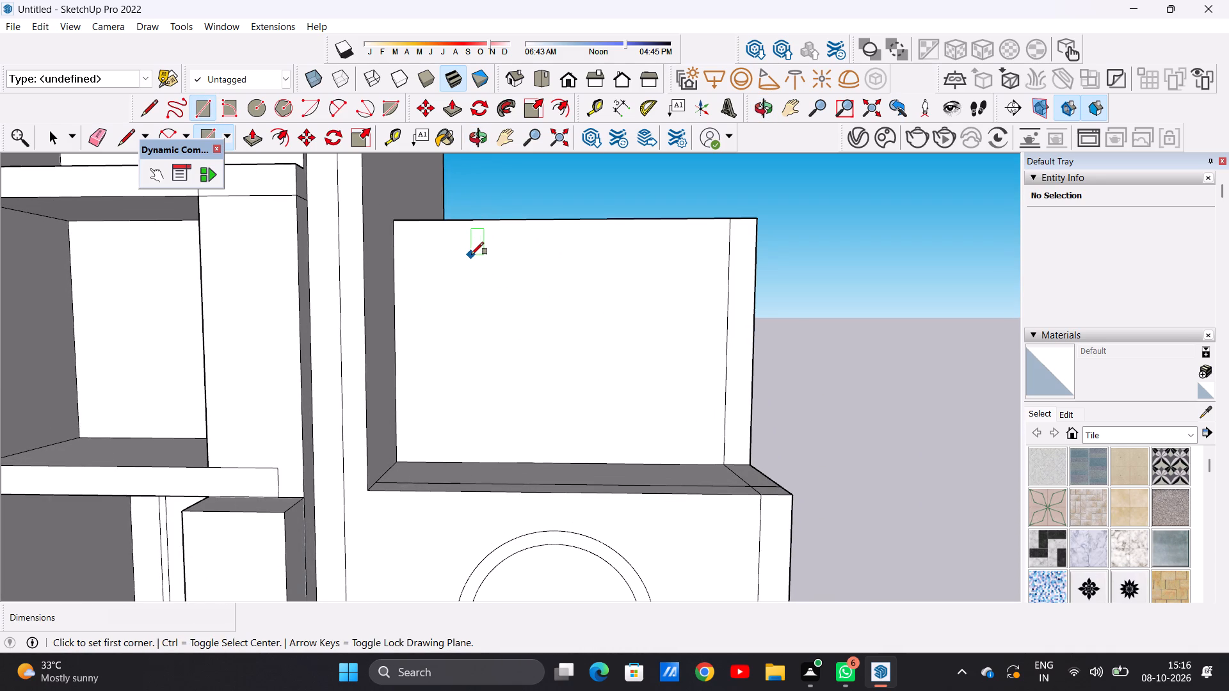
pyautogui.click(479, 254)
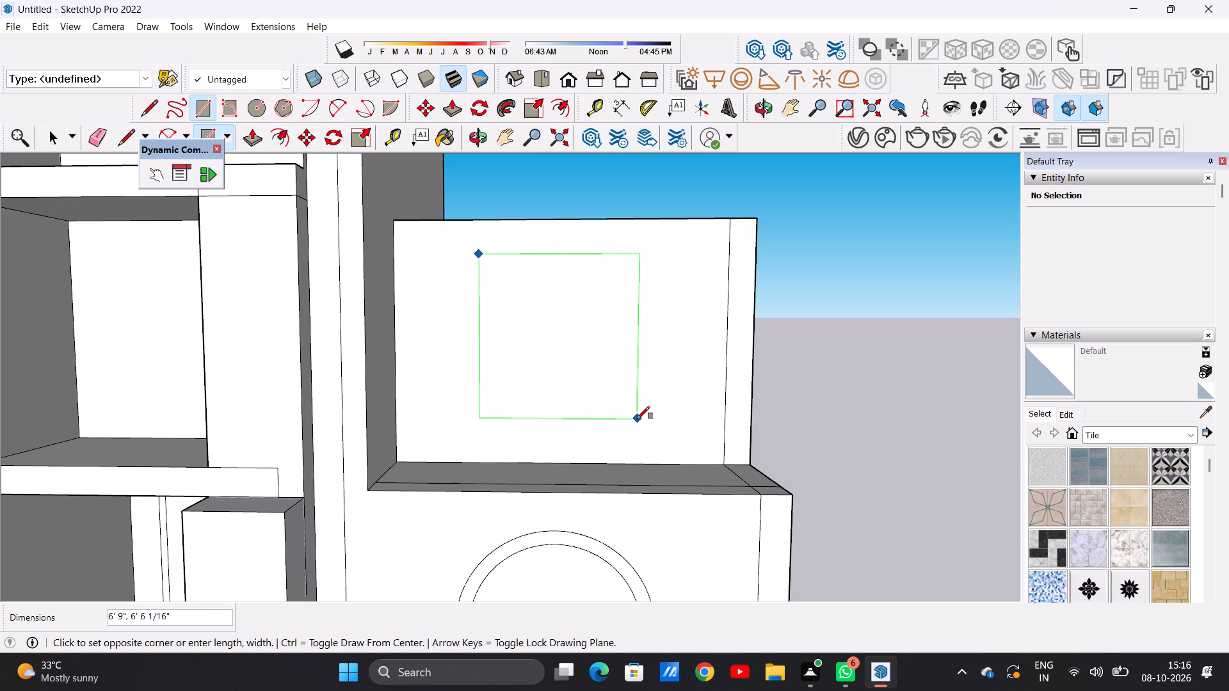
pyautogui.click(636, 417)
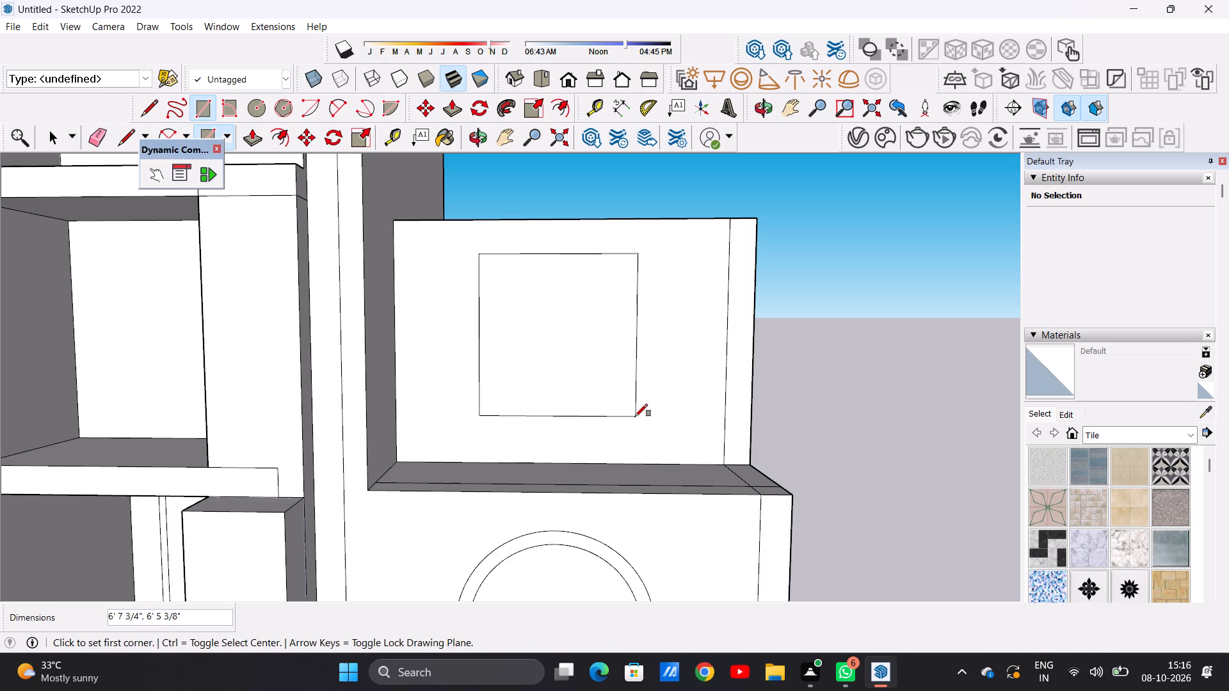
pyautogui.press('space')
# Offset the window rectangle inward by about 4 5/8" to form its frame.
pyautogui.scroll(6, 529, 365)
pyautogui.write('of')
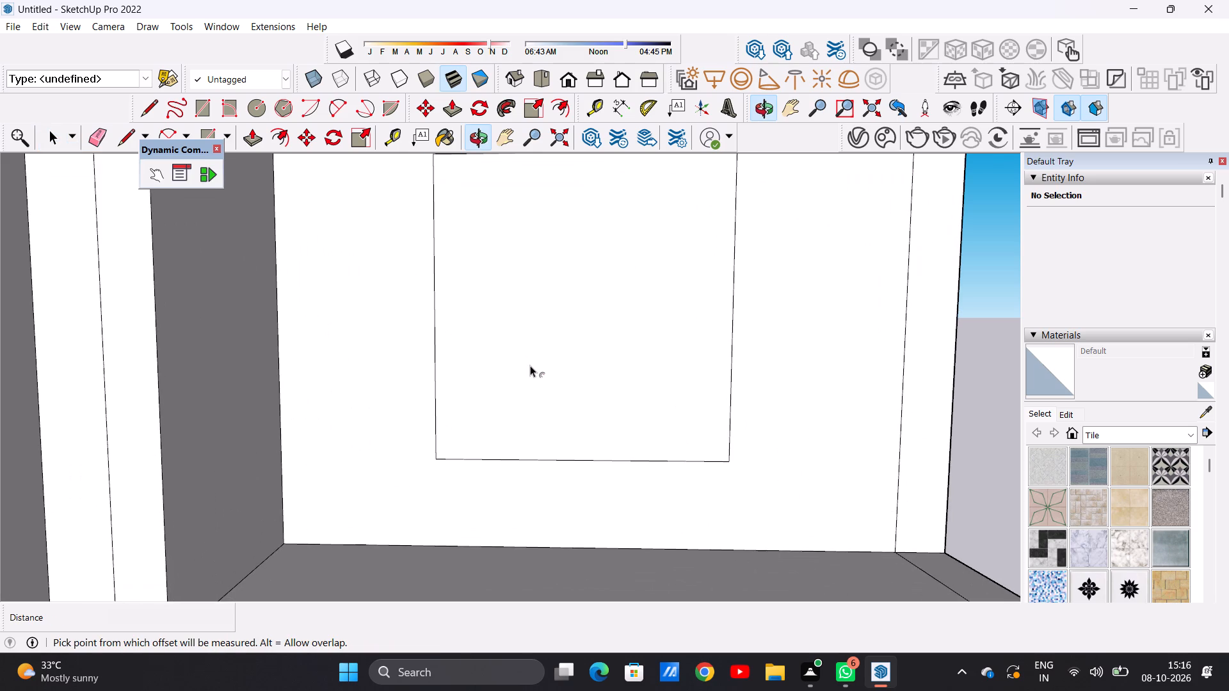
pyautogui.scroll(-3, 534, 369)
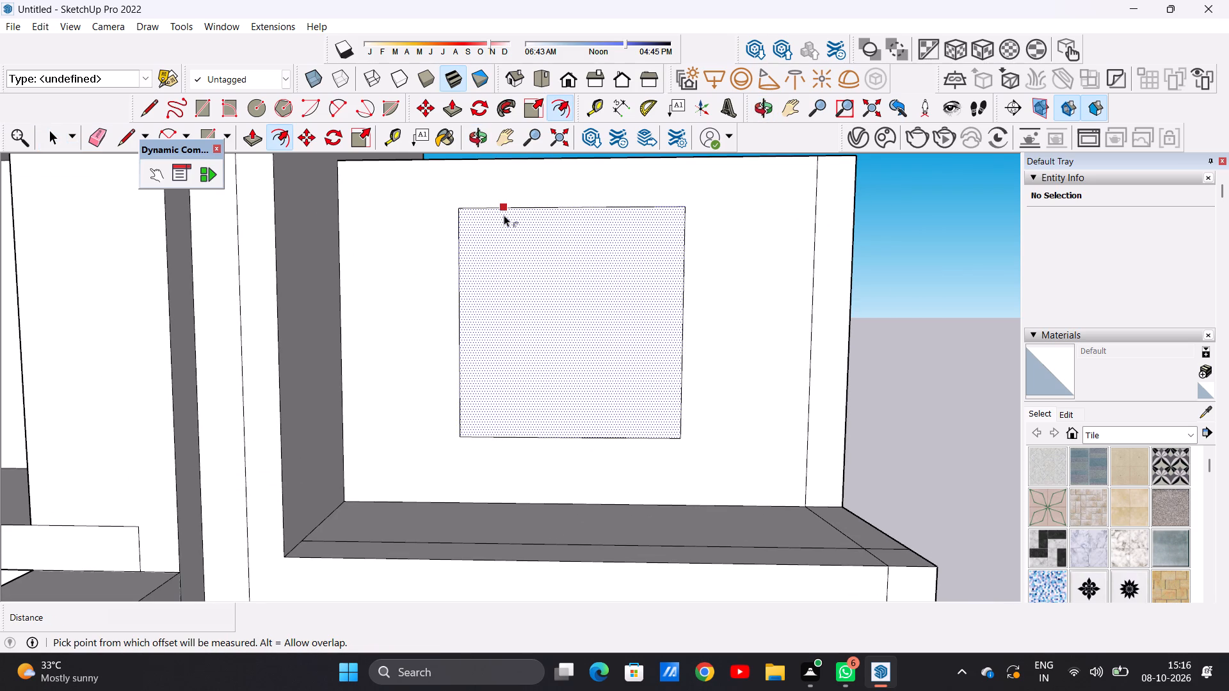
pyautogui.click(504, 215)
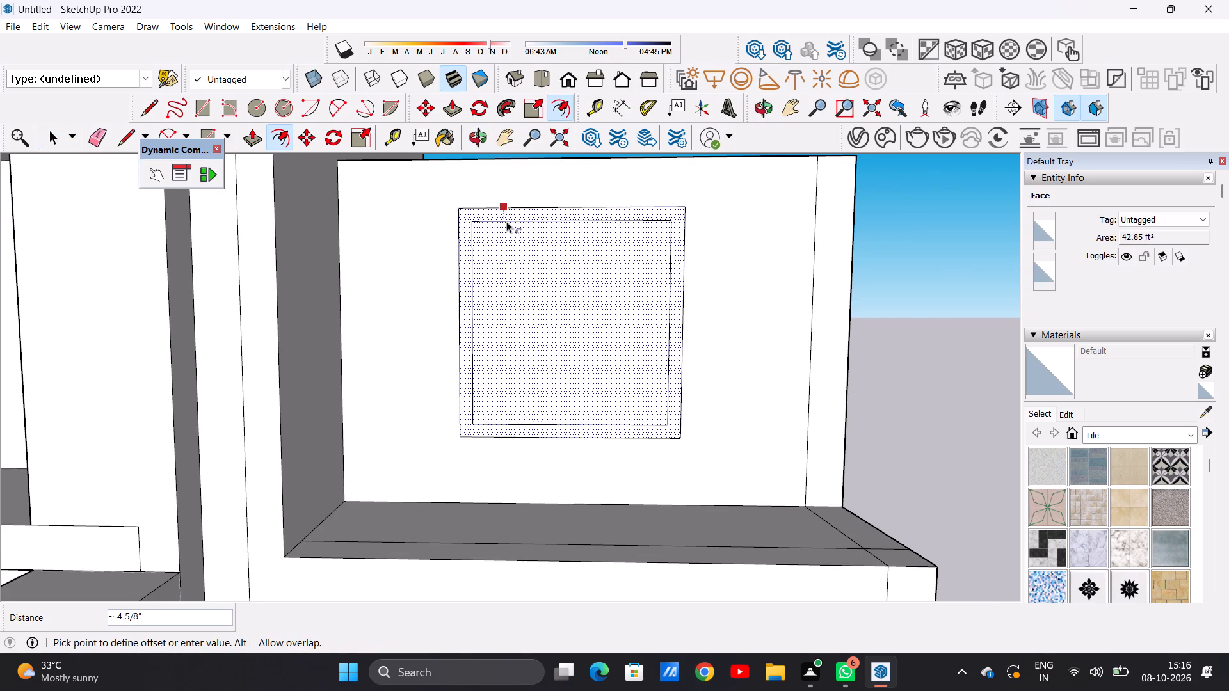
pyautogui.click(506, 221)
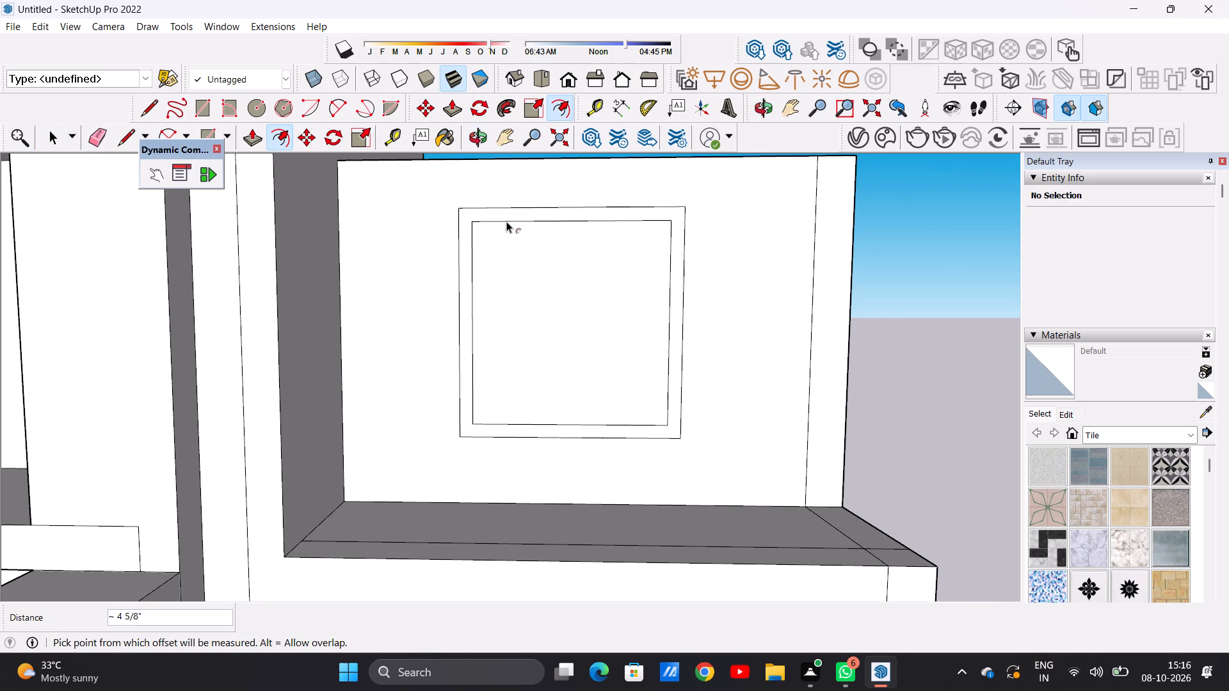
pyautogui.press('space')
# Draw two closely spaced vertical lines about 5' 10 1/2" long through the middle of the inner frame, forming a central mullion.
pyautogui.press('l')
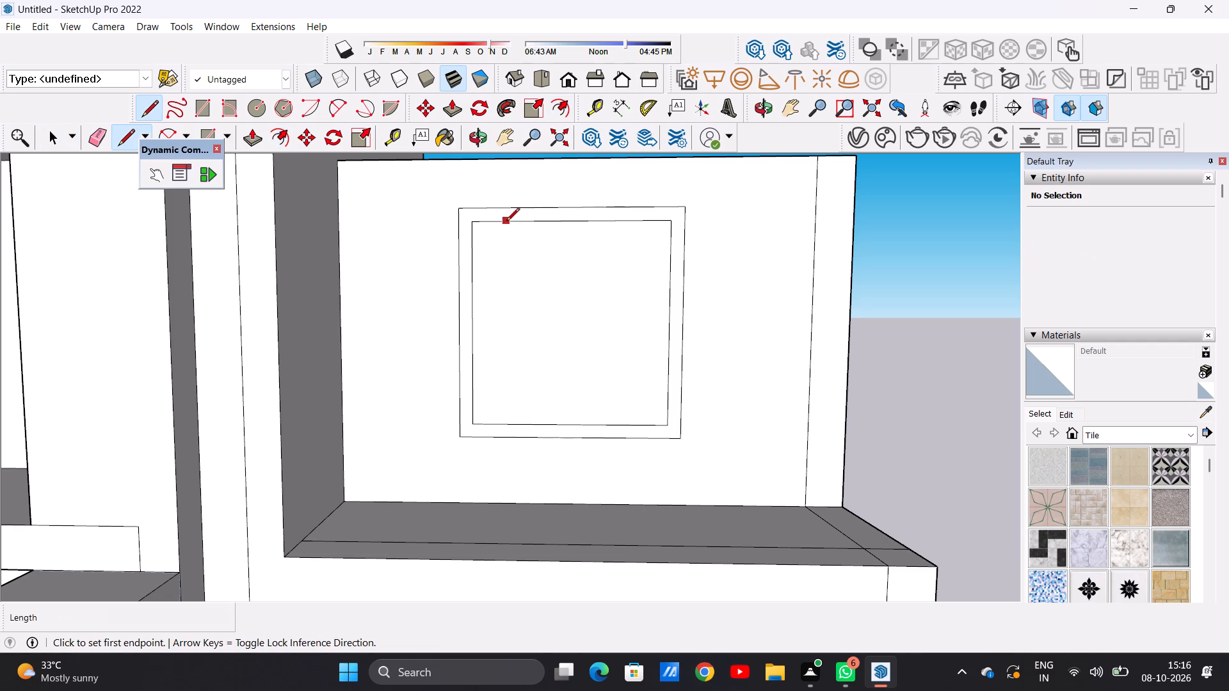
pyautogui.scroll(4, 577, 331)
pyautogui.scroll(-5, 579, 317)
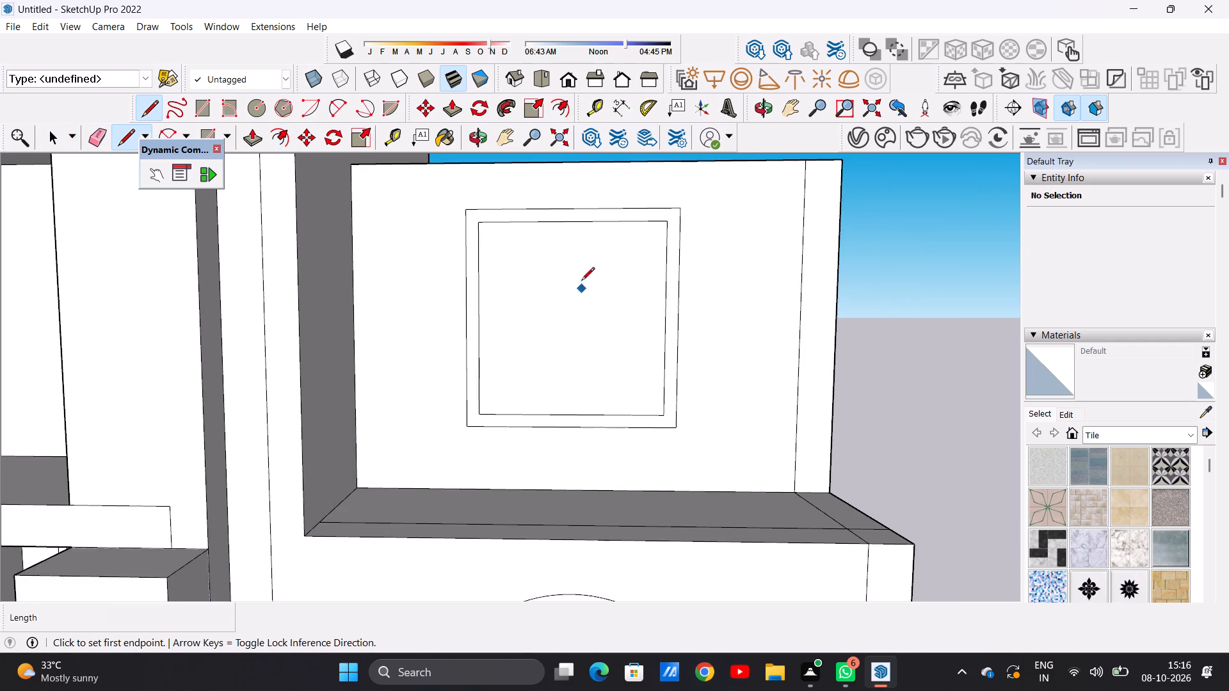
pyautogui.scroll(4, 576, 235)
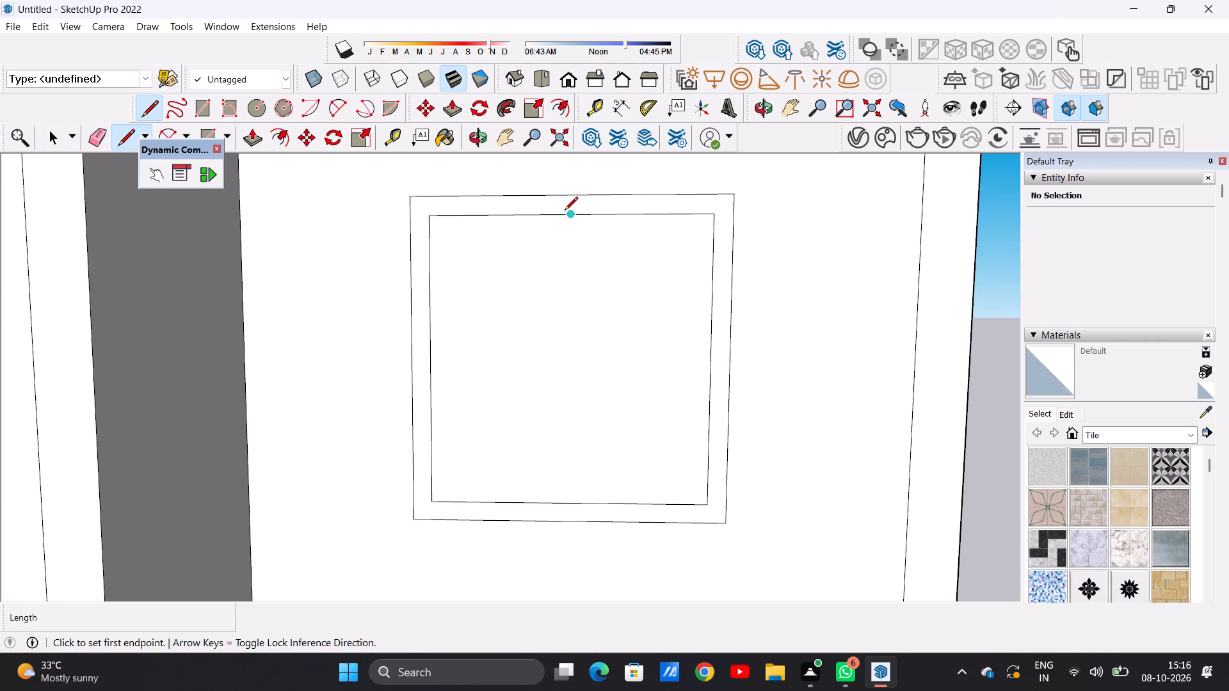
pyautogui.click(555, 214)
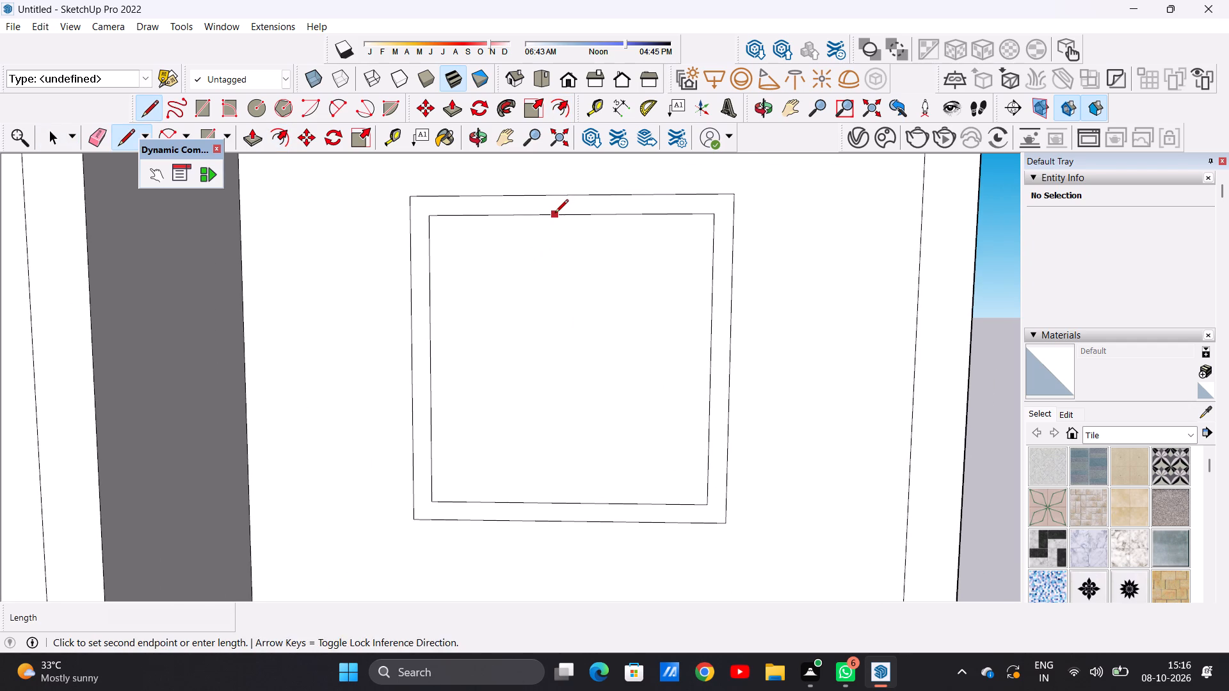
pyautogui.click(552, 500)
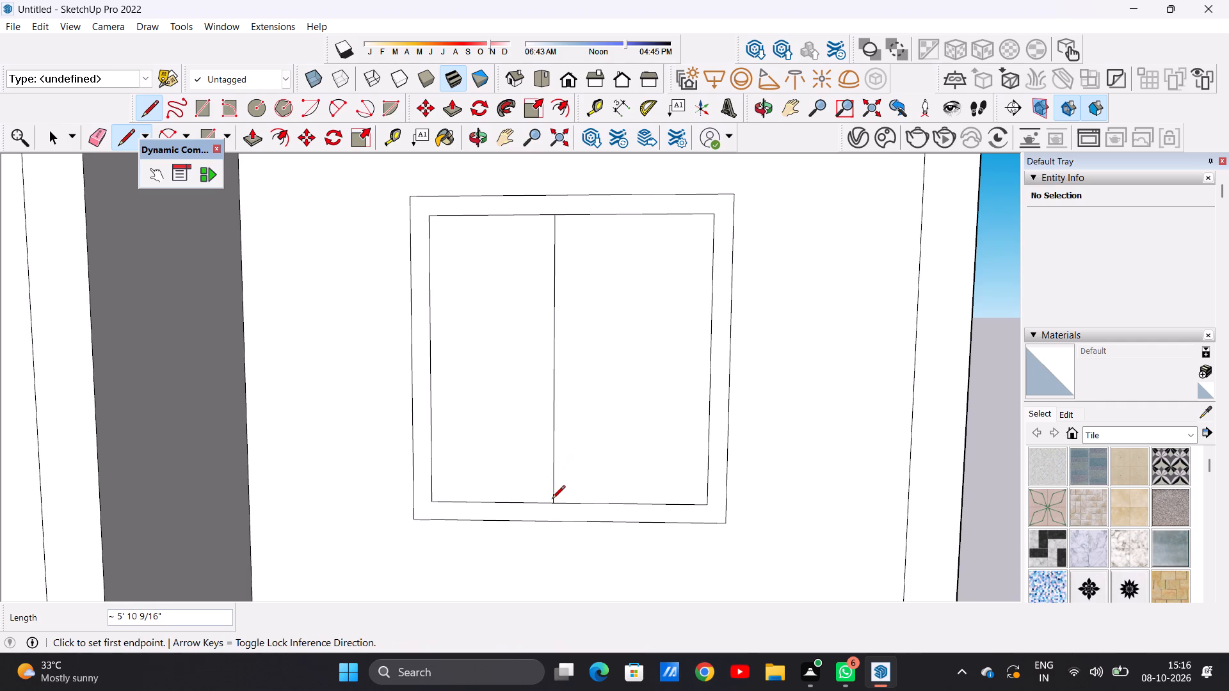
pyautogui.click(574, 210)
pyautogui.click(566, 507)
pyautogui.press('space')
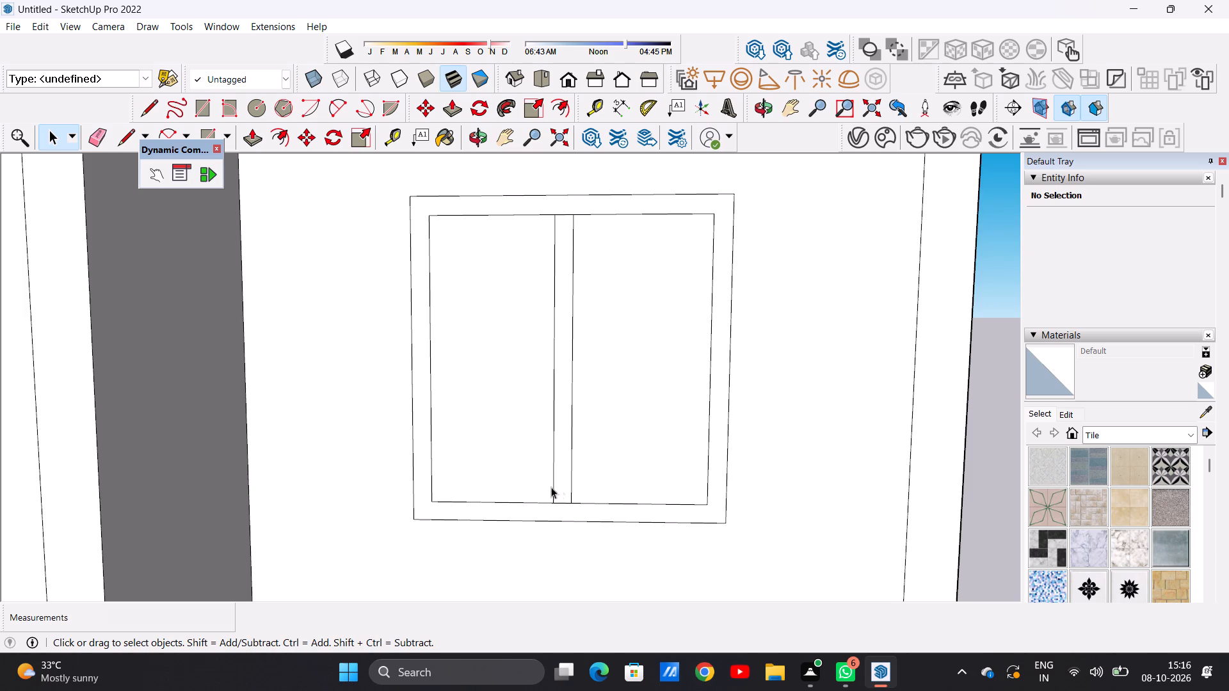
# Examine the right wing's upper-storey window and walls from above and from the front.
pyautogui.scroll(-9, 569, 487)
pyautogui.scroll(5, 557, 488)
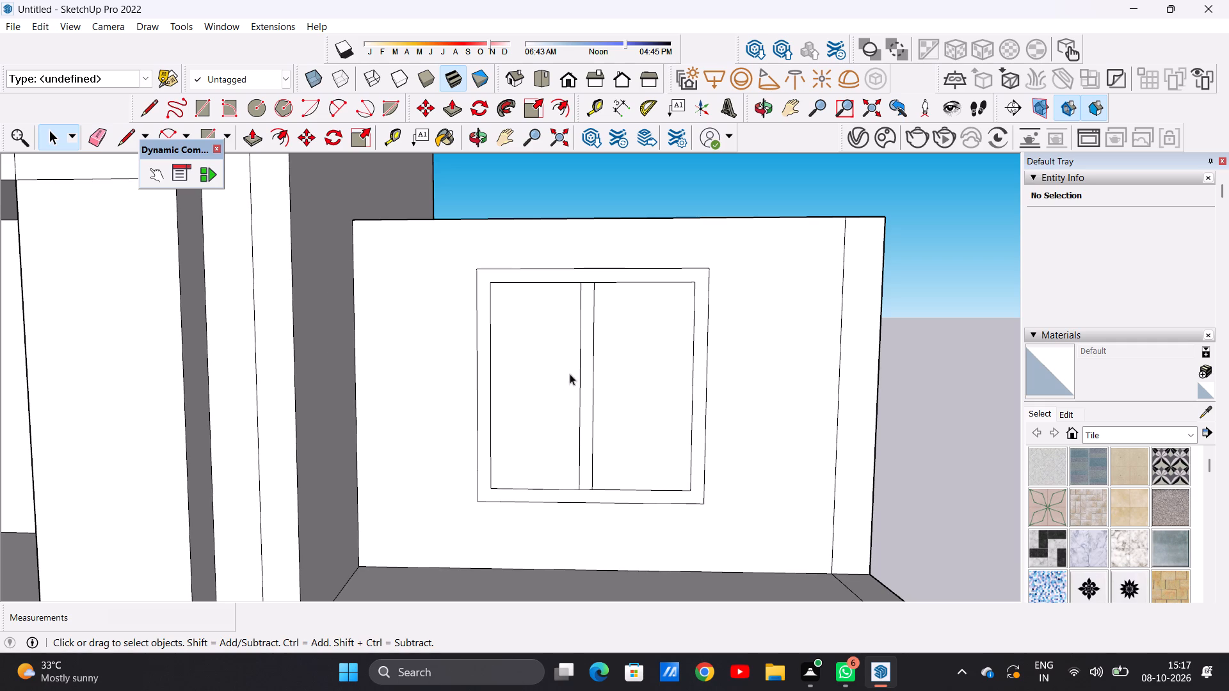
pyautogui.scroll(-5, 572, 374)
pyautogui.moveTo(620, 365); pyautogui.dragTo(597, 511, button='middle')
pyautogui.scroll(6, 613, 425)
pyautogui.moveTo(596, 338); pyautogui.dragTo(588, 470, button='middle')
pyautogui.scroll(-6, 554, 363)
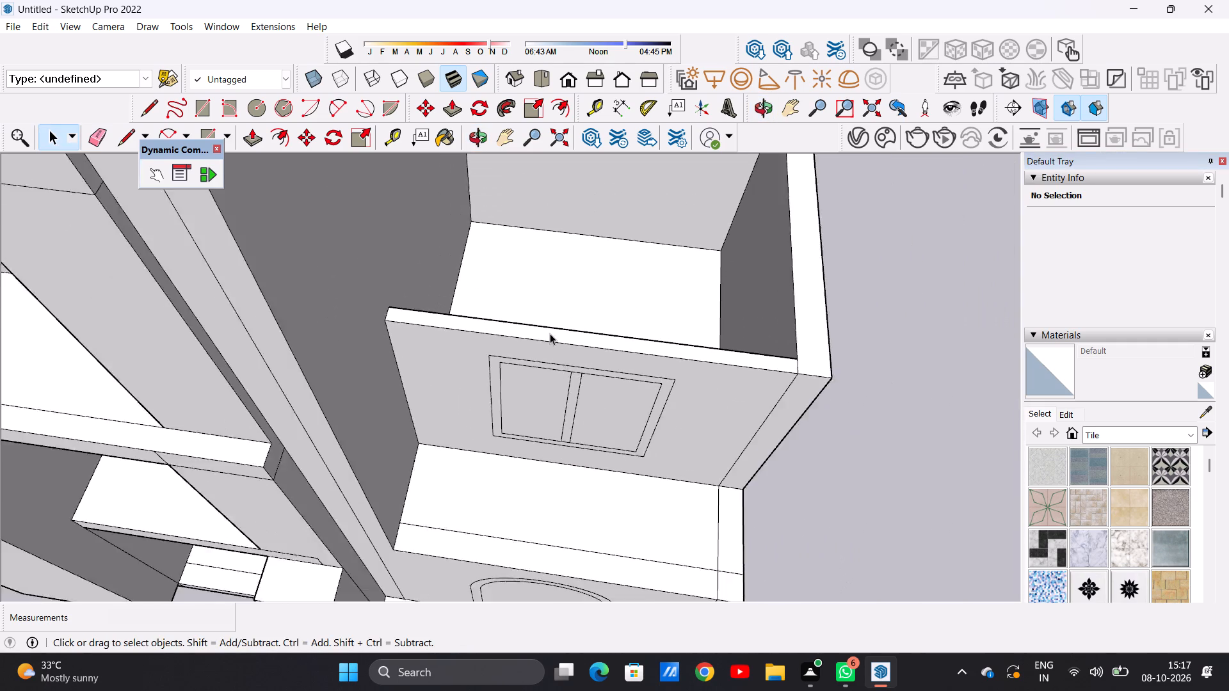
pyautogui.scroll(-17, 550, 333)
pyautogui.moveTo(571, 408); pyautogui.dragTo(579, 278, button='middle')
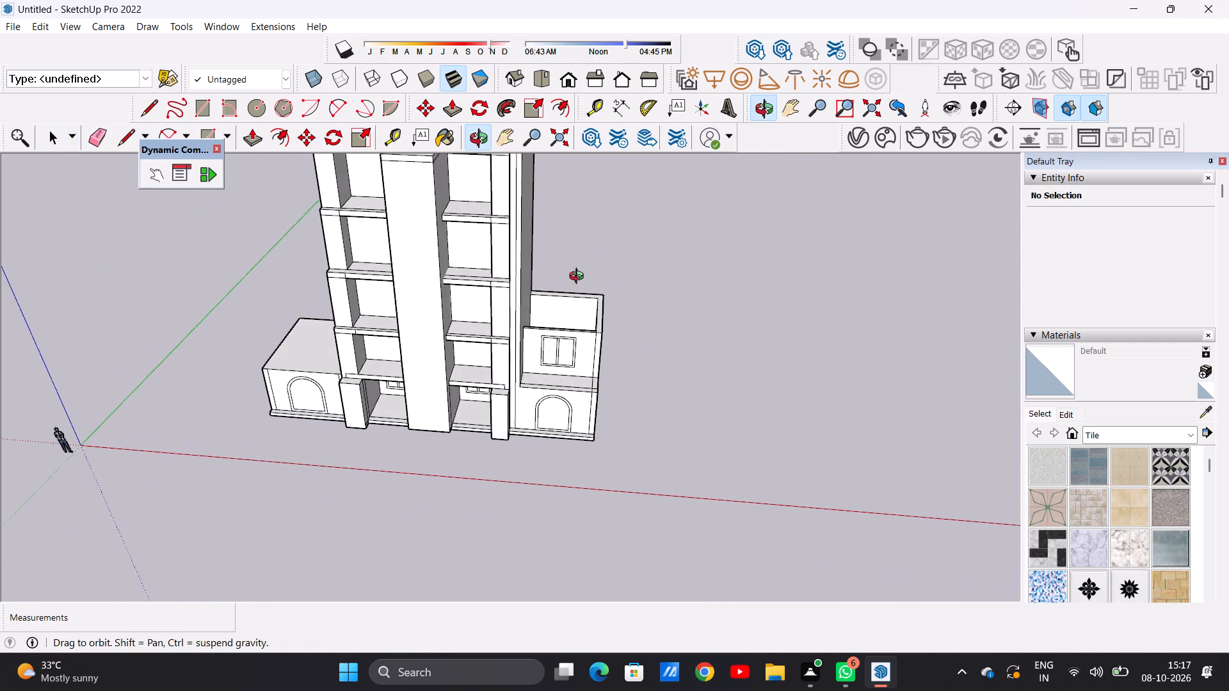
pyautogui.moveTo(579, 278); pyautogui.dragTo(579, 277, button='middle')
pyautogui.scroll(8, 550, 411)
pyautogui.scroll(6, 565, 340)
pyautogui.scroll(-1, 601, 454)
pyautogui.scroll(1, 602, 457)
pyautogui.scroll(-4, 603, 457)
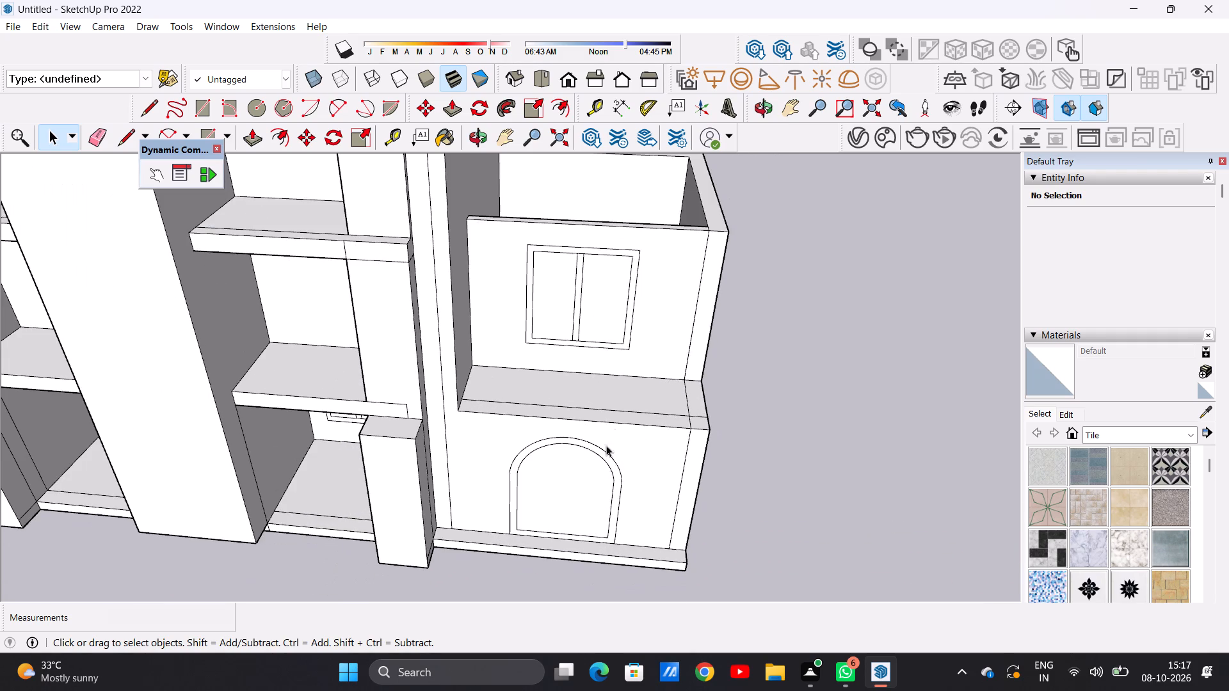
# Erase the two short line segments crossing the border strips at the front outer corner of the right wing's roof ledge.
pyautogui.moveTo(616, 396); pyautogui.dragTo(638, 465, button='middle')
pyautogui.scroll(5, 673, 429)
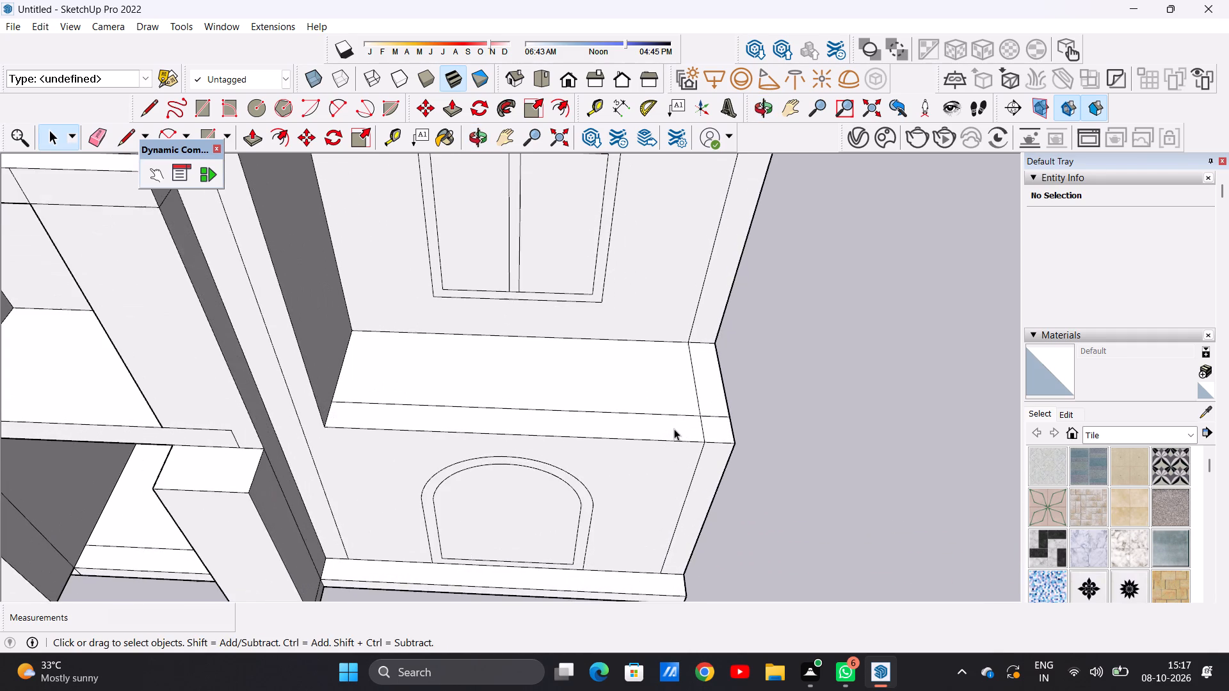
pyautogui.scroll(-5, 598, 404)
pyautogui.scroll(5, 657, 401)
pyautogui.scroll(-1, 675, 429)
pyautogui.scroll(3, 675, 429)
pyautogui.scroll(-1, 675, 429)
pyautogui.scroll(1, 675, 429)
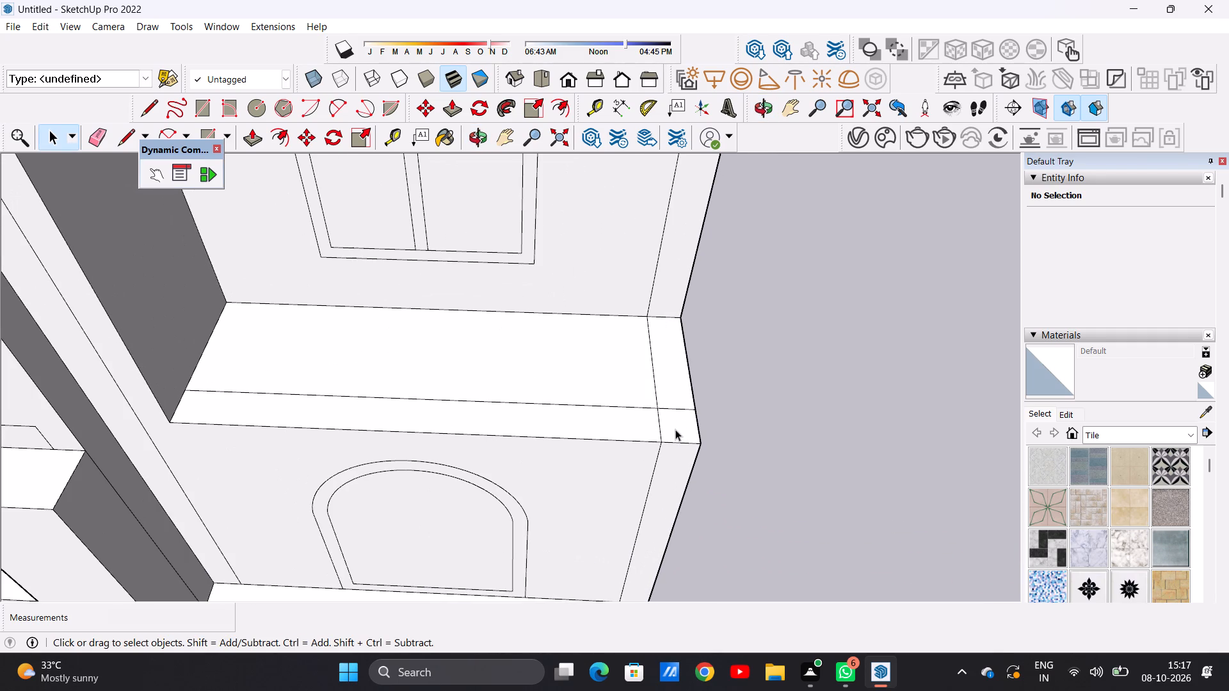
pyautogui.write('ee')
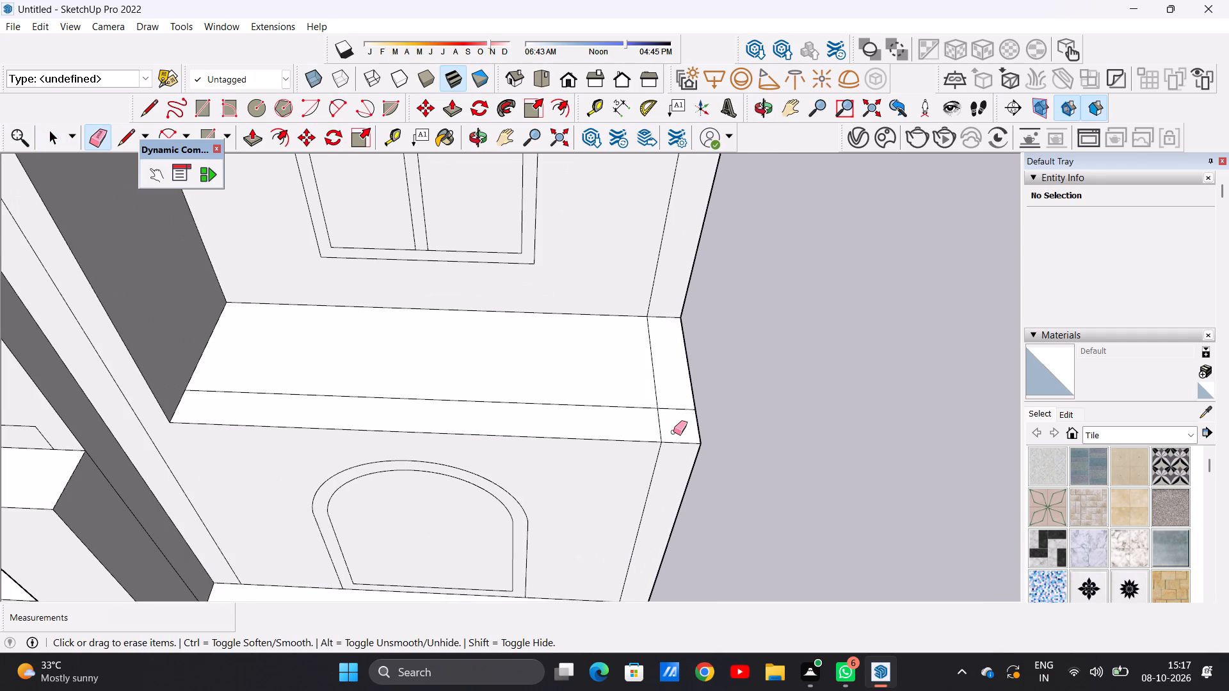
pyautogui.scroll(7, 657, 383)
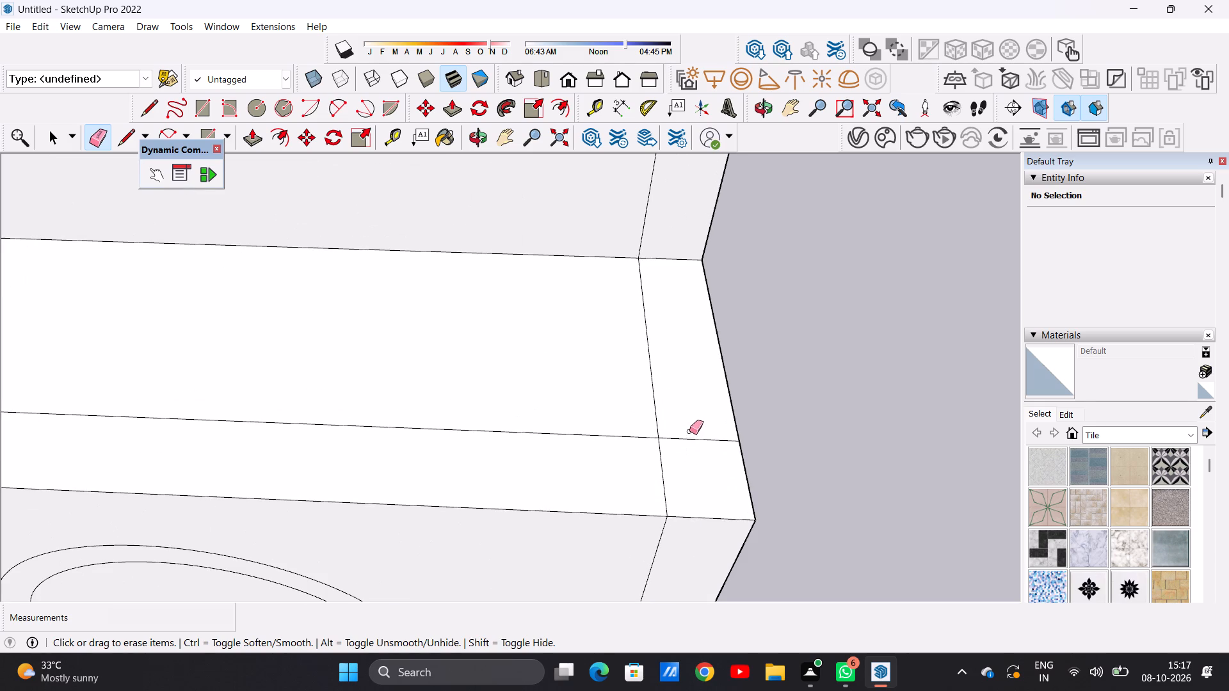
pyautogui.moveTo(689, 431); pyautogui.dragTo(689, 446)
pyautogui.moveTo(660, 470); pyautogui.dragTo(684, 470)
pyautogui.scroll(-10, 666, 459)
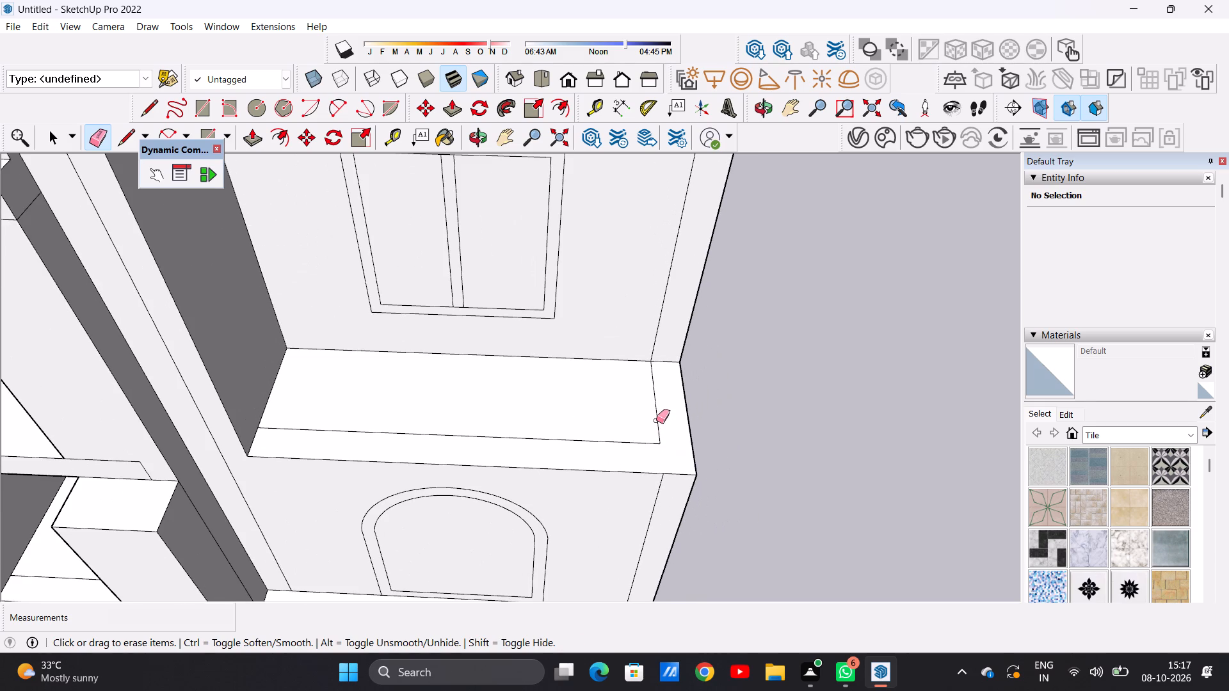
pyautogui.press('space')
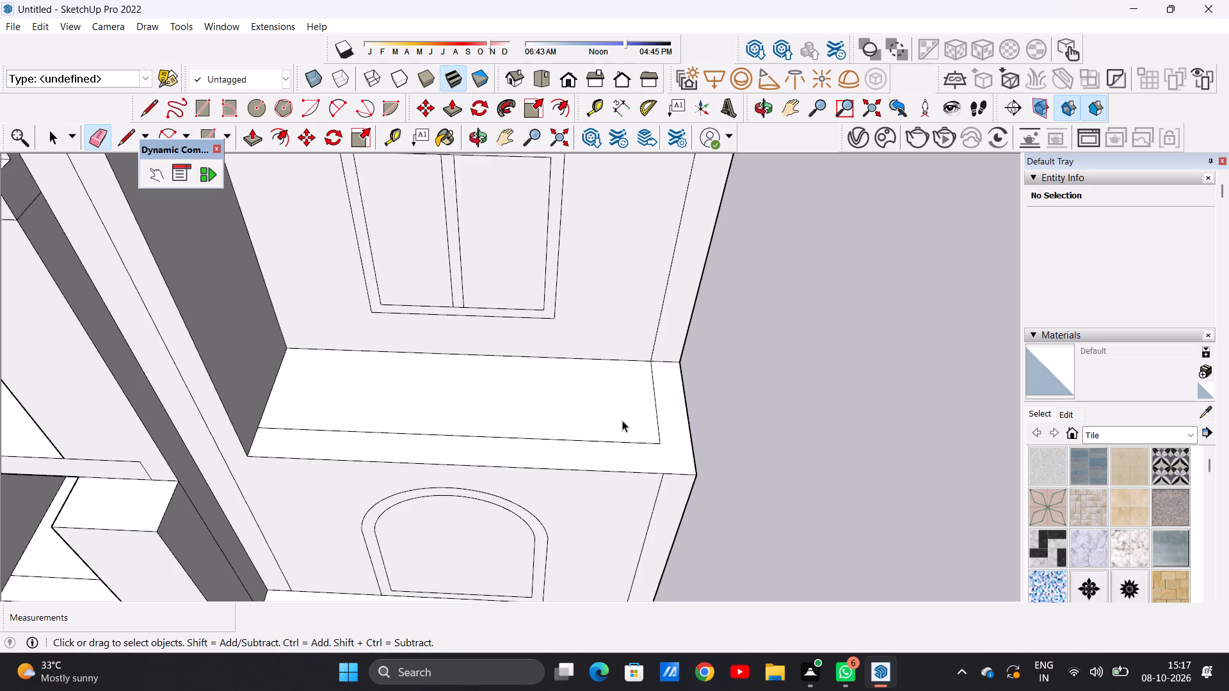
# Draw a line about 1' 2" long across the ledge's front border strip, just inside its outer corner.
pyautogui.scroll(-2, 591, 378)
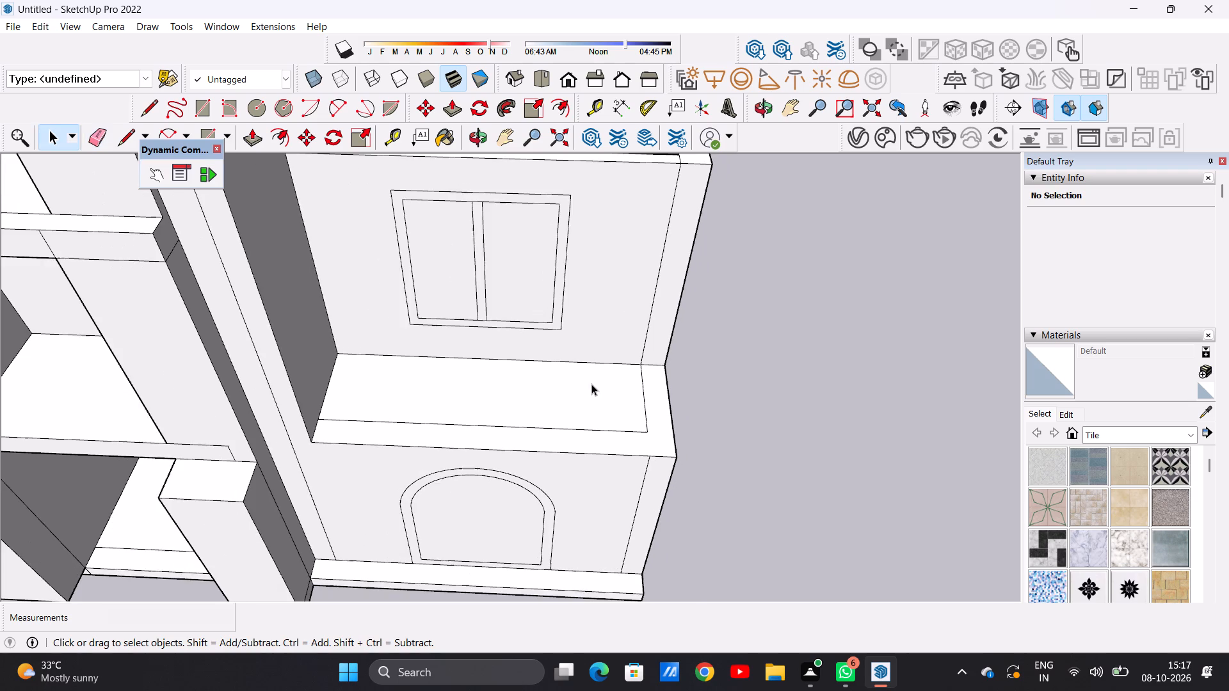
pyautogui.scroll(4, 636, 461)
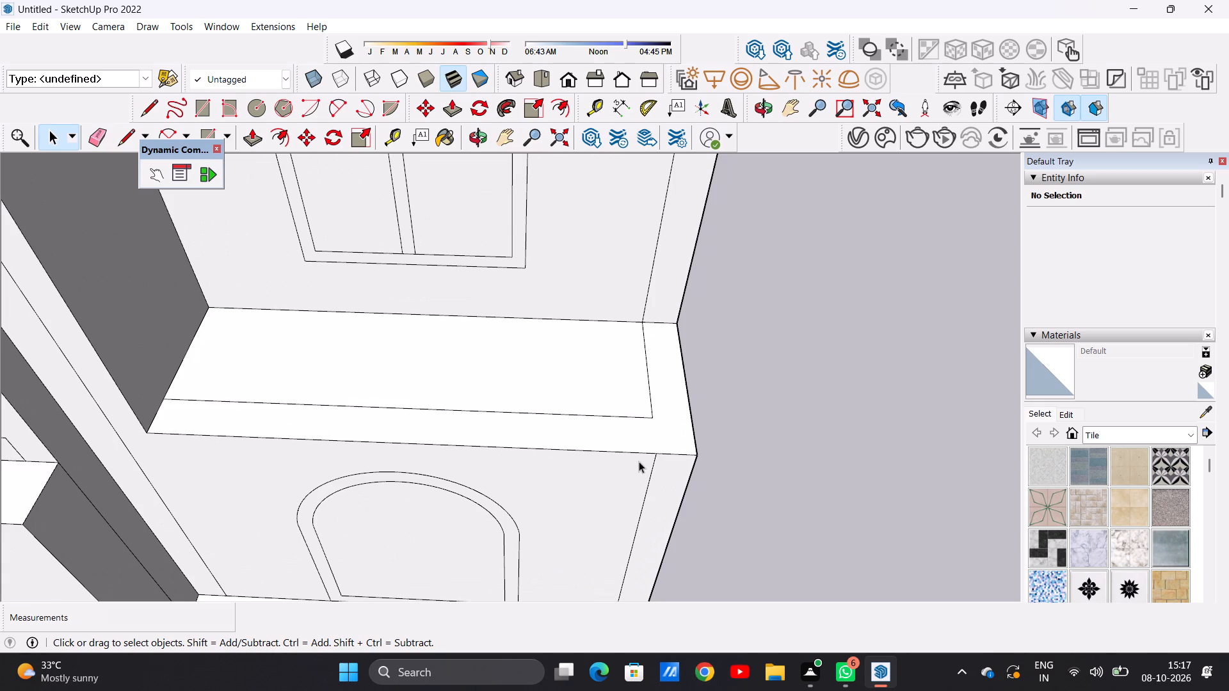
pyautogui.press('l')
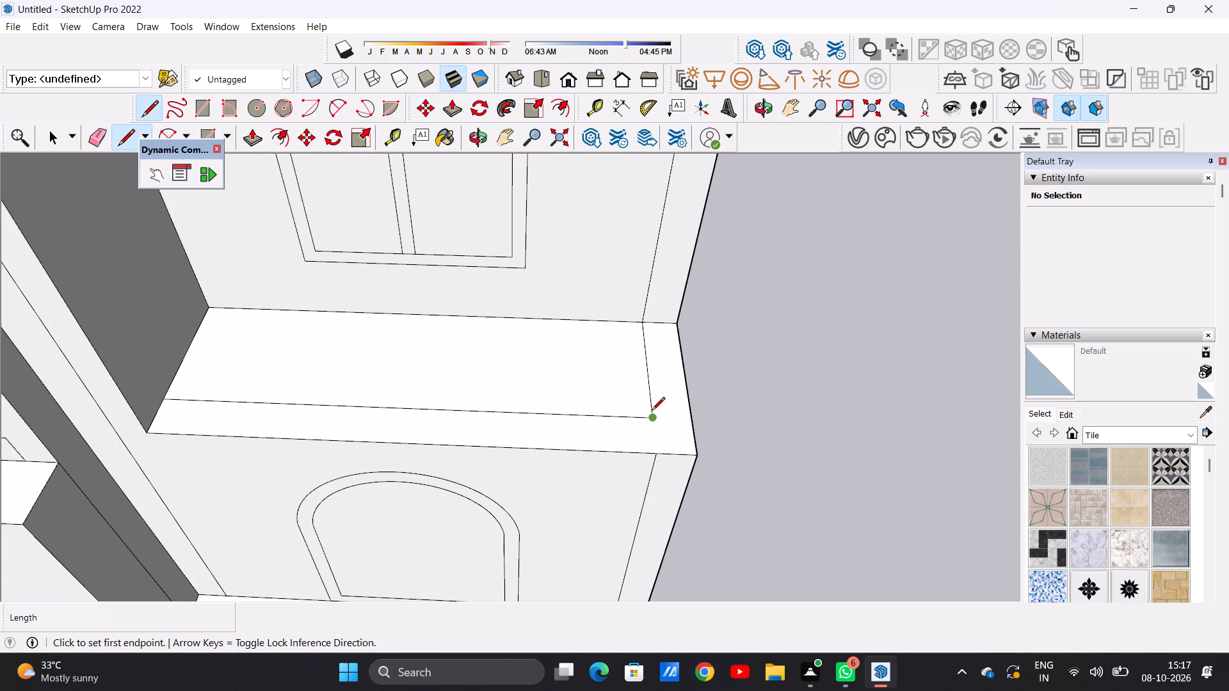
pyautogui.click(627, 415)
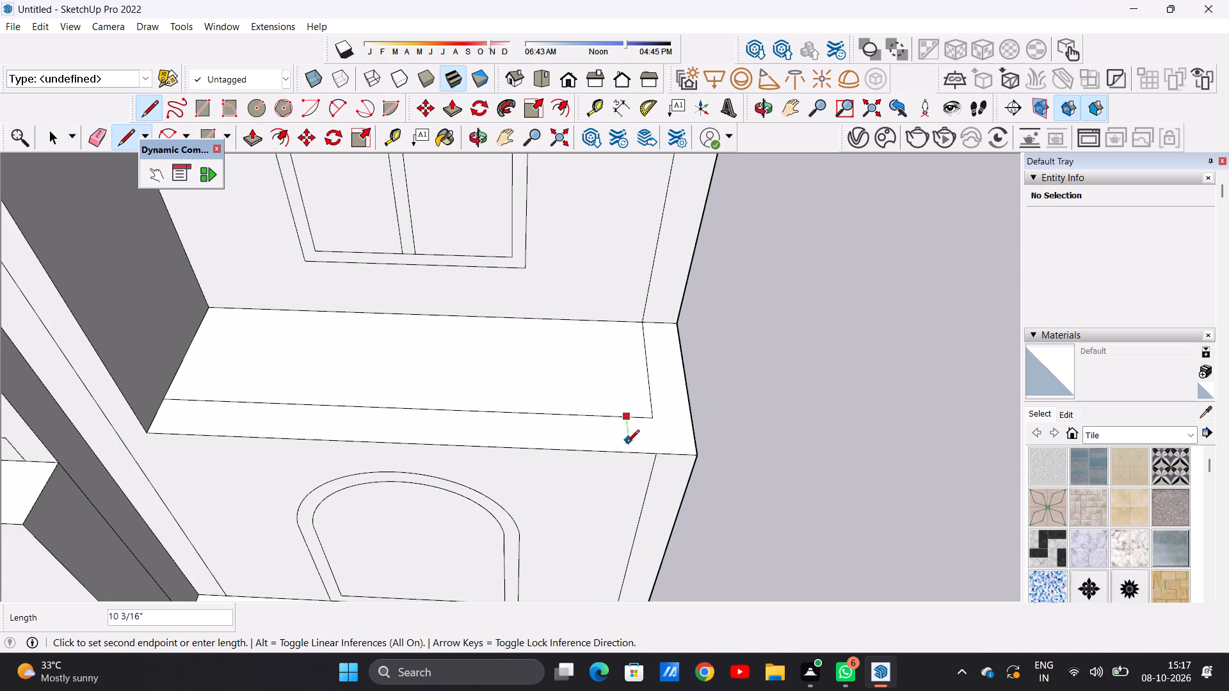
pyautogui.click(626, 457)
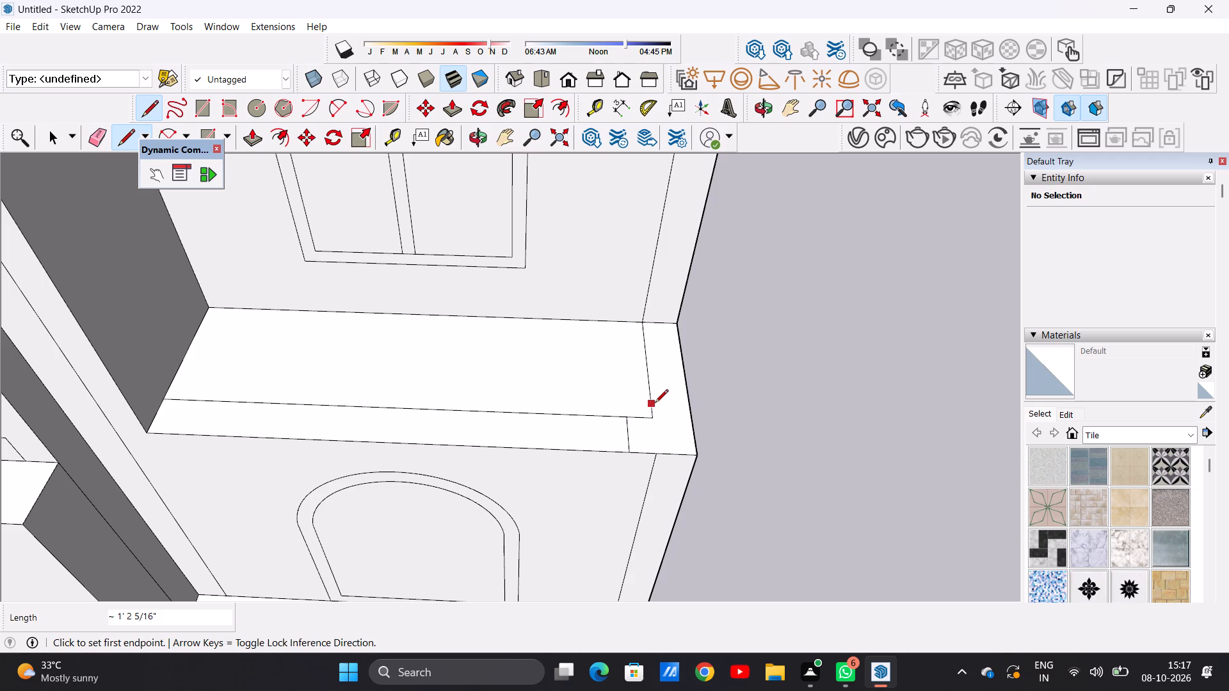
# Draw a line about 1' 3/4" long across the ledge's side border strip, from the inner border corner to the outer edge.
pyautogui.click(656, 413)
pyautogui.click(693, 422)
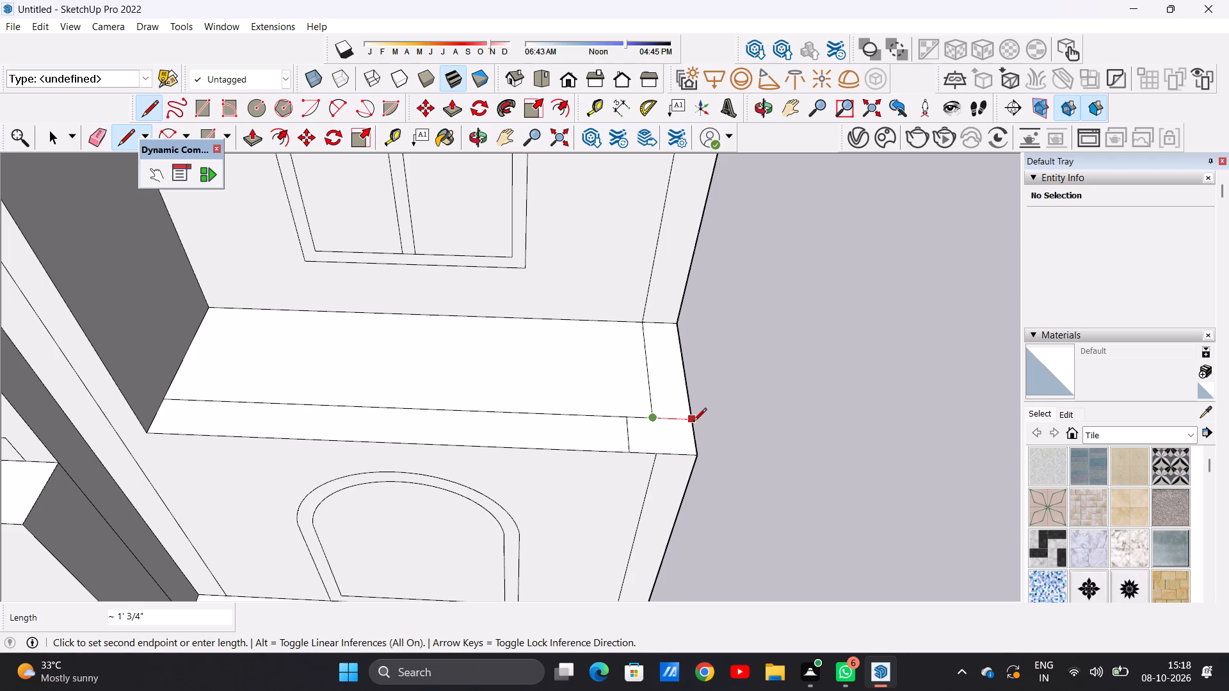
pyautogui.press('space')
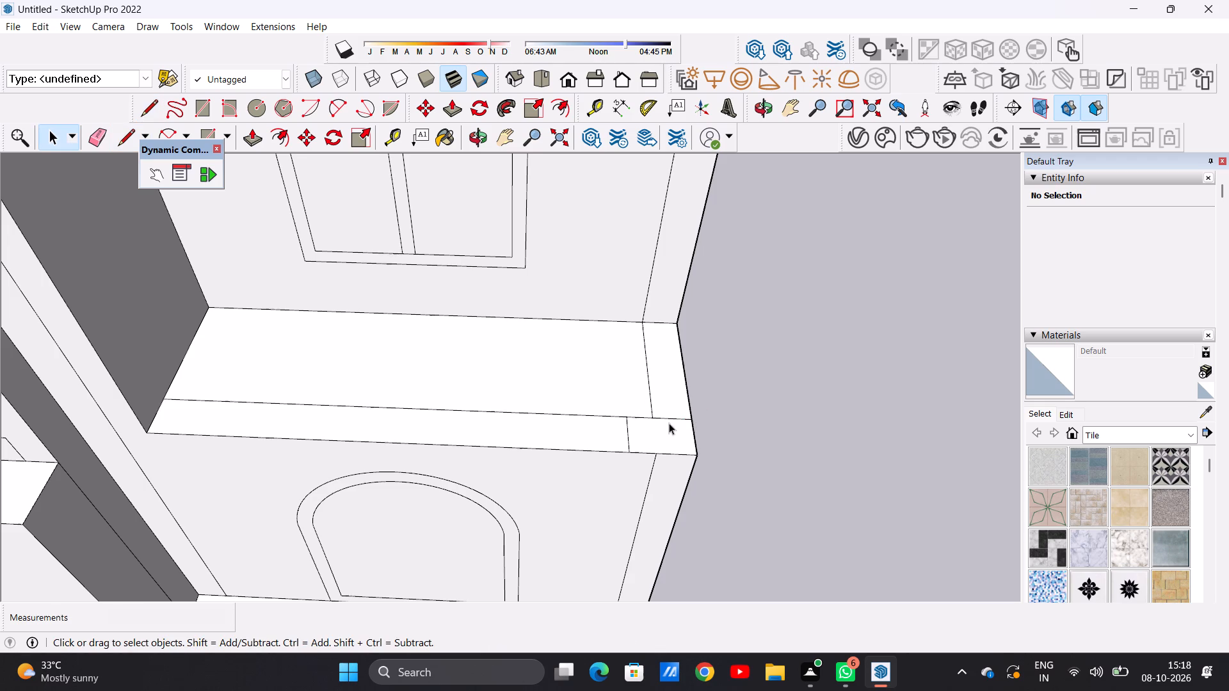
# Push/Pull the square at the ledge's front outer corner up 5' to form a corner post.
pyautogui.scroll(-7, 604, 431)
pyautogui.moveTo(621, 449); pyautogui.dragTo(480, 342, button='middle')
pyautogui.scroll(4, 642, 451)
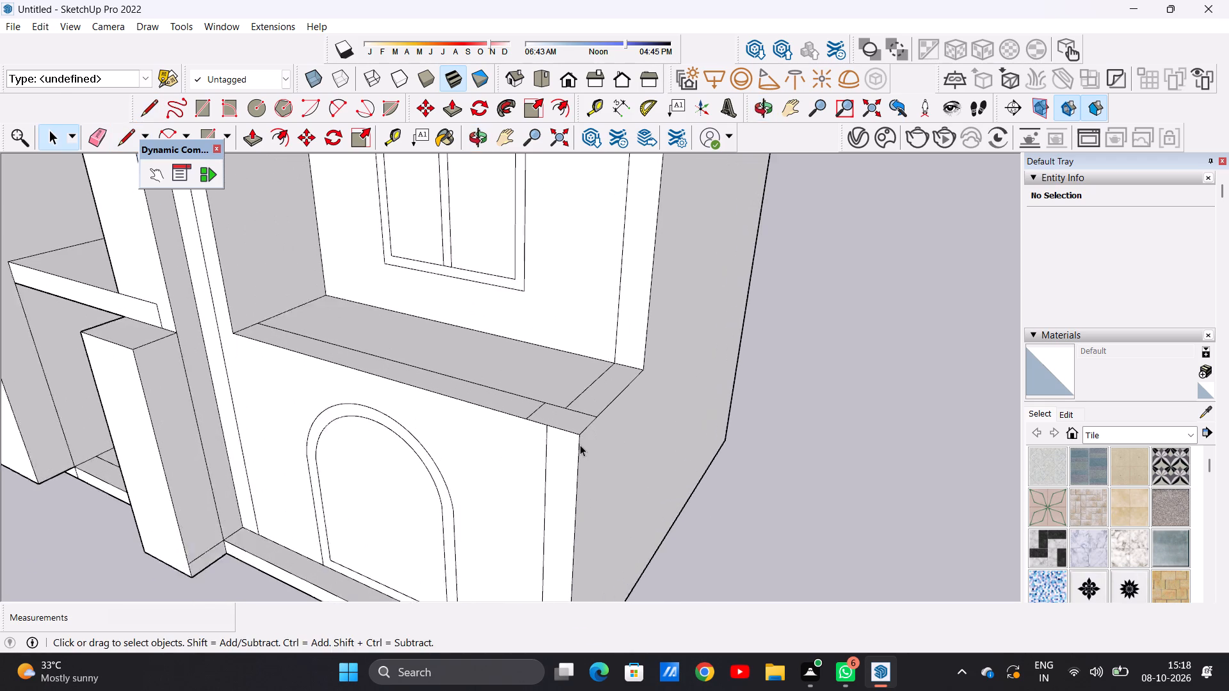
pyautogui.scroll(1, 580, 445)
pyautogui.moveTo(569, 427); pyautogui.dragTo(580, 508, button='middle')
pyautogui.scroll(3, 583, 500)
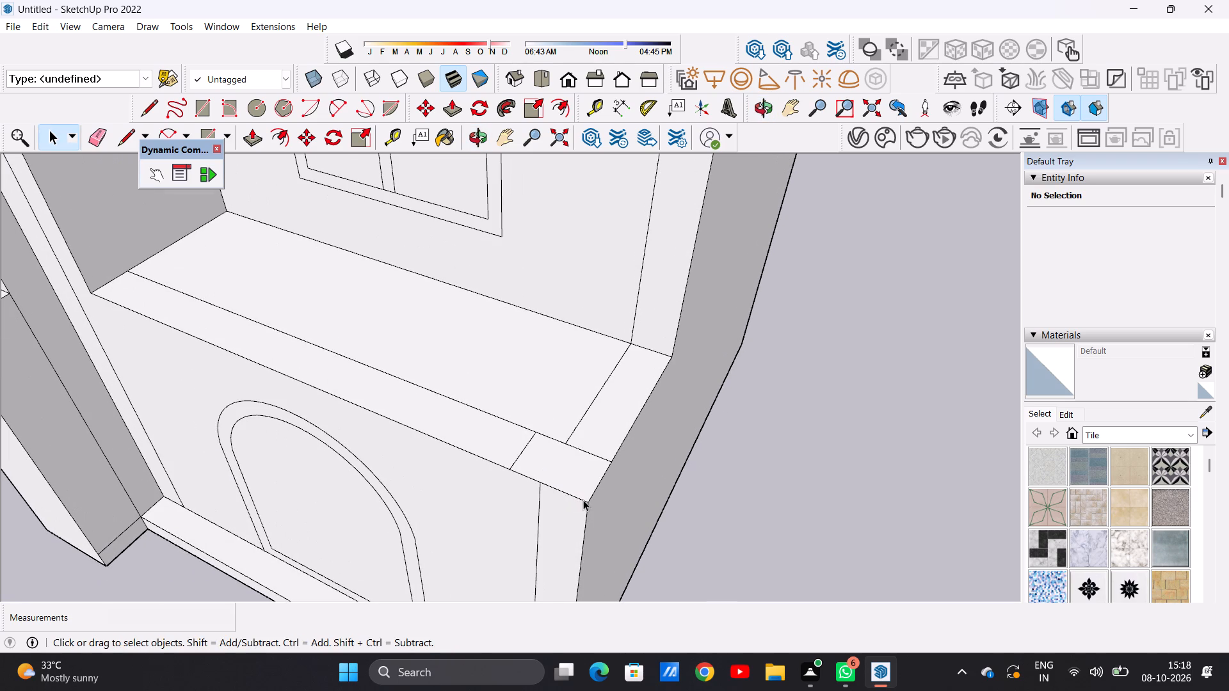
pyautogui.press('p')
pyautogui.click(582, 480)
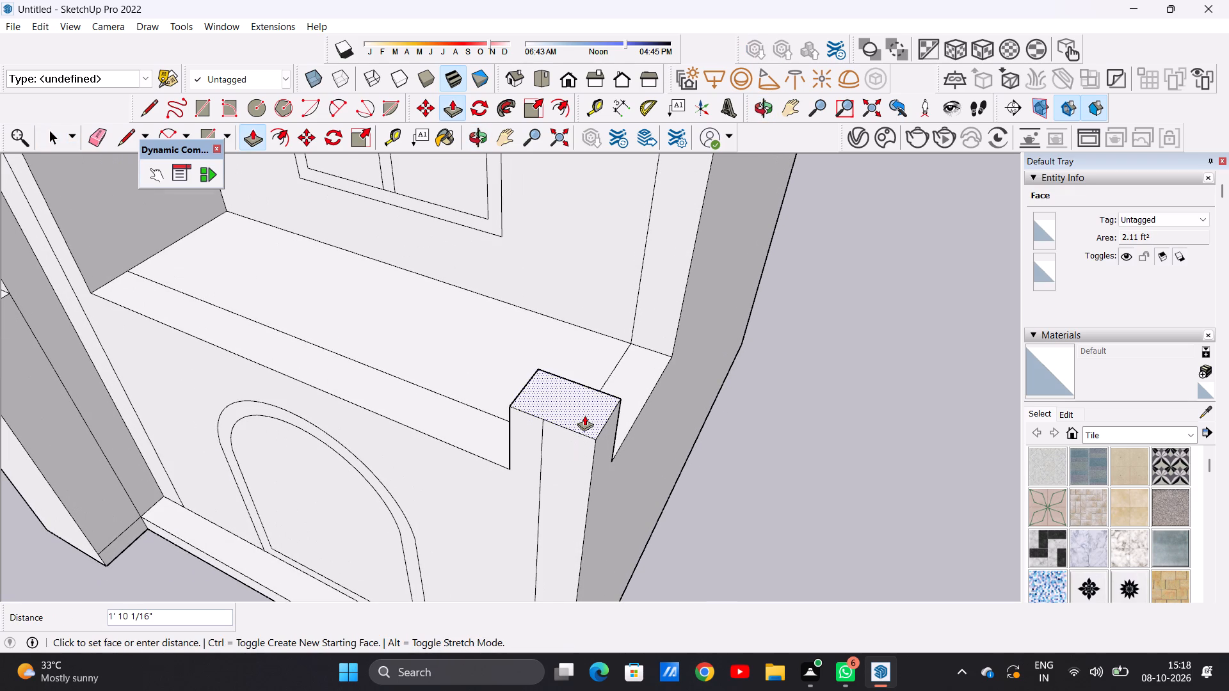
pyautogui.scroll(-4, 584, 415)
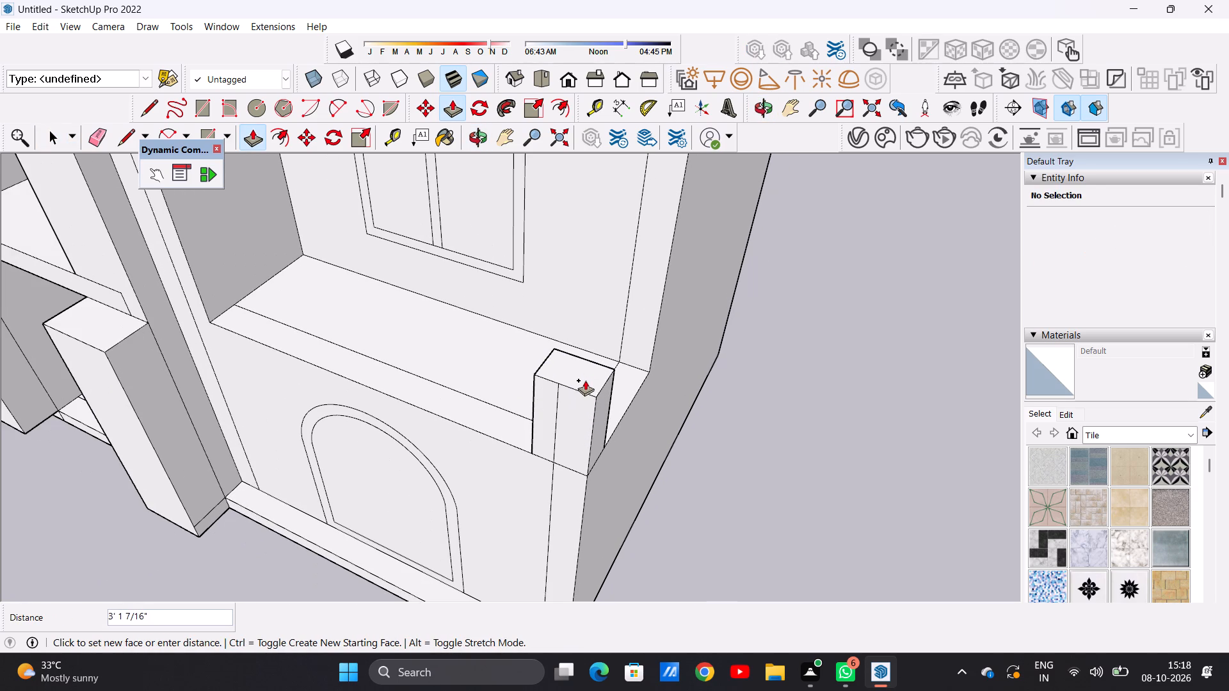
pyautogui.scroll(-7, 573, 415)
pyautogui.moveTo(571, 413); pyautogui.dragTo(572, 345, button='middle')
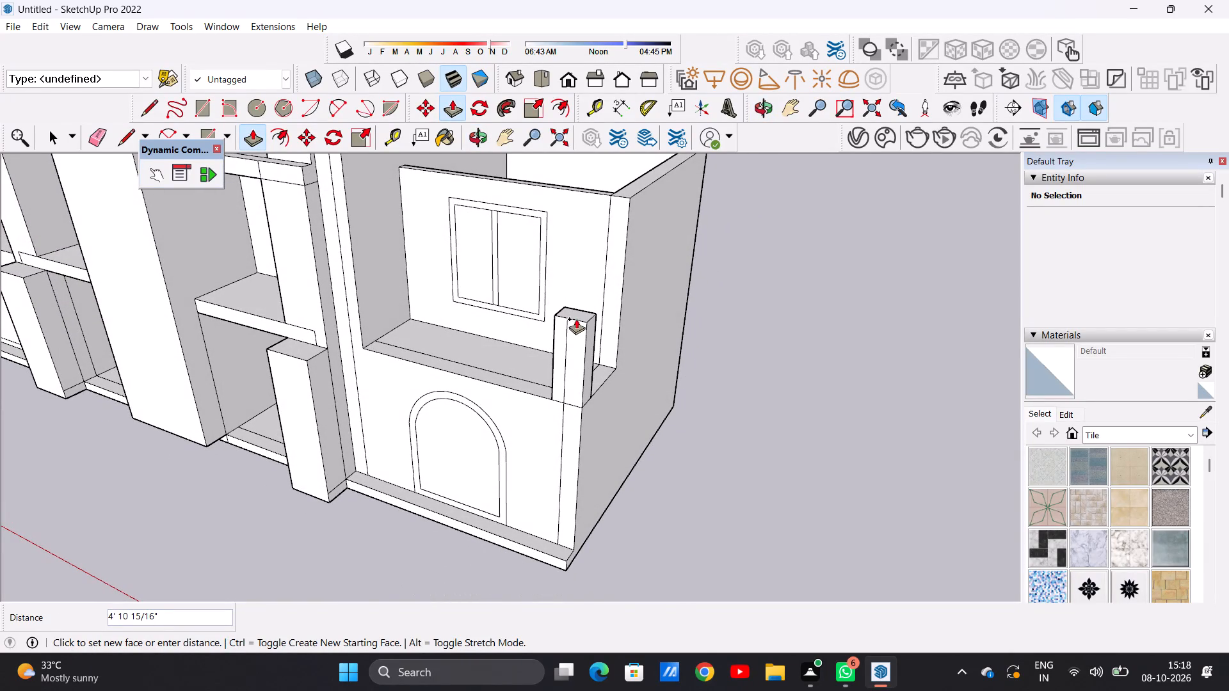
pyautogui.write("5'")
pyautogui.press('Return')
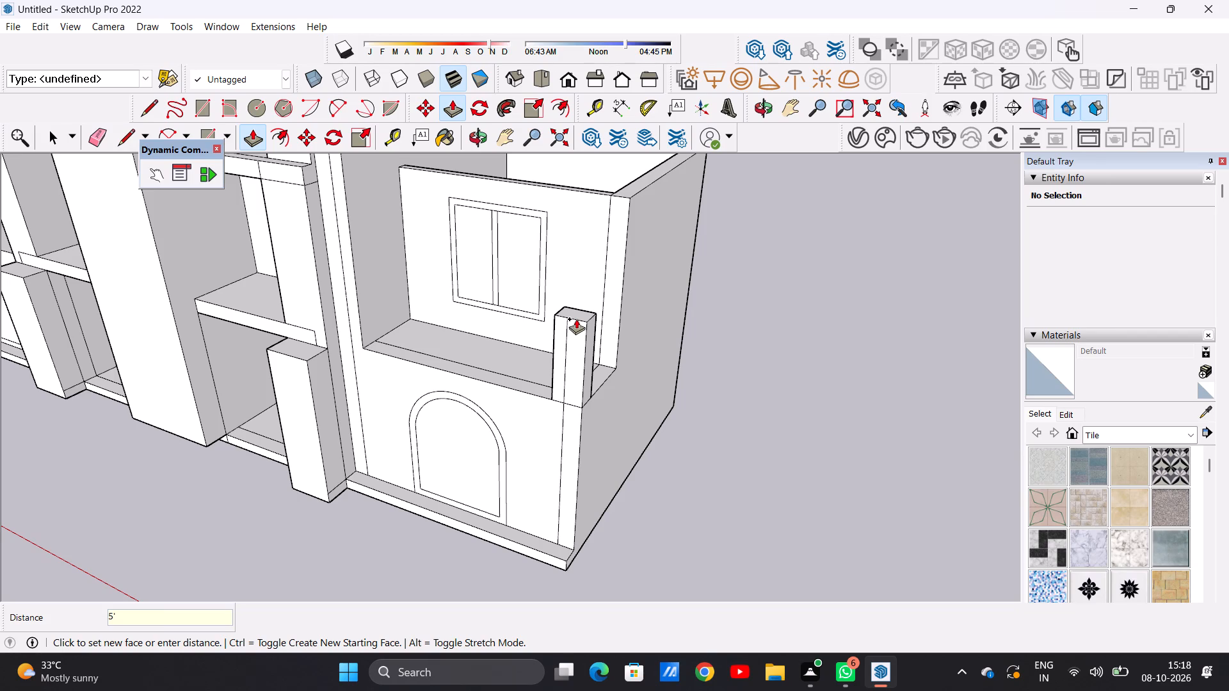
pyautogui.press('space')
# Erase the vertical line on the corner post's front face and the base line segment on its inner side.
pyautogui.moveTo(525, 424); pyautogui.dragTo(539, 414, button='middle')
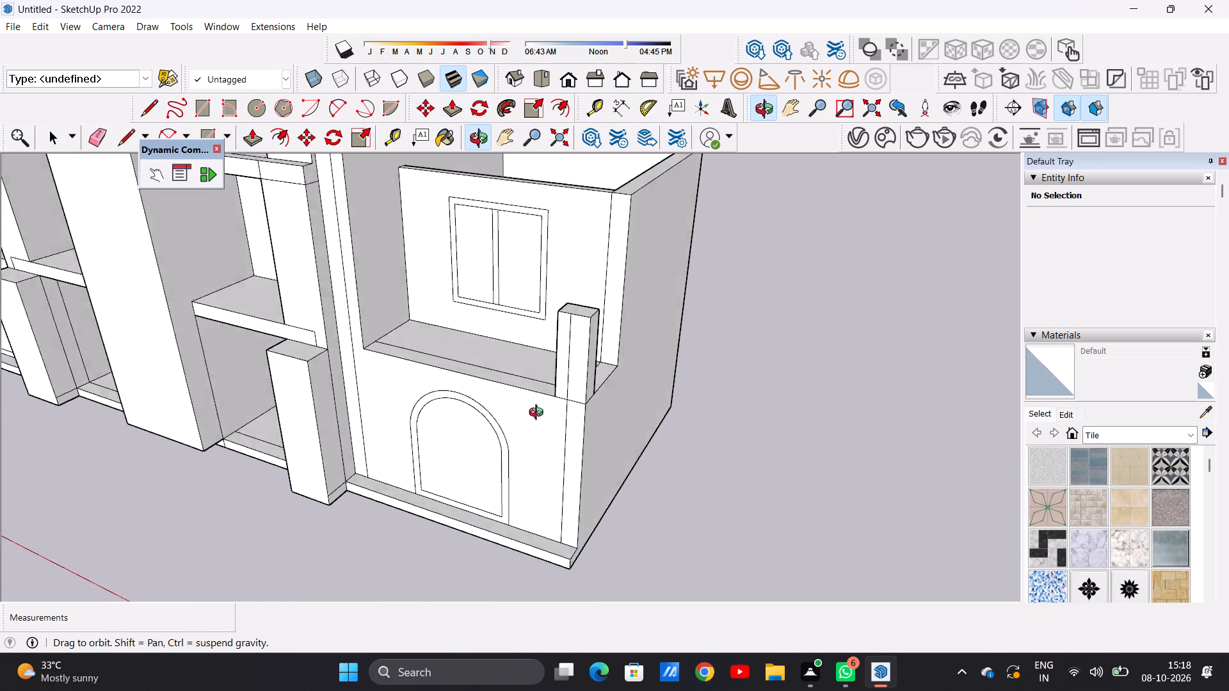
pyautogui.moveTo(539, 414); pyautogui.dragTo(629, 331, button='middle')
pyautogui.scroll(6, 621, 303)
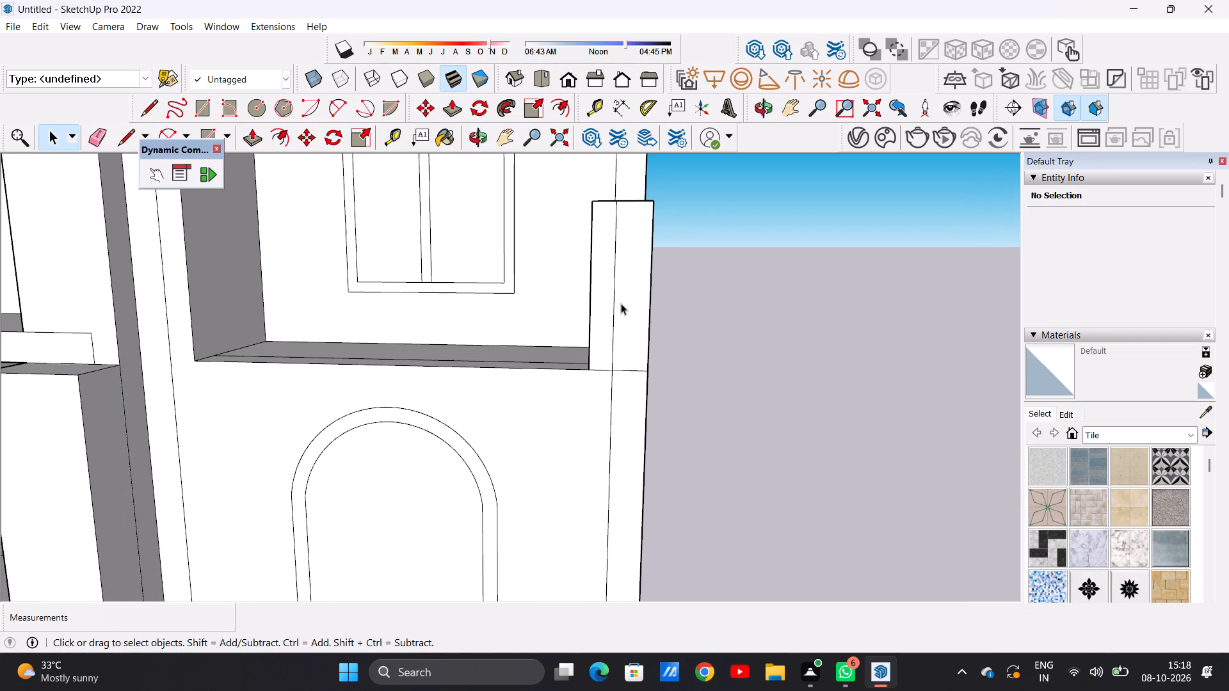
pyautogui.press('e')
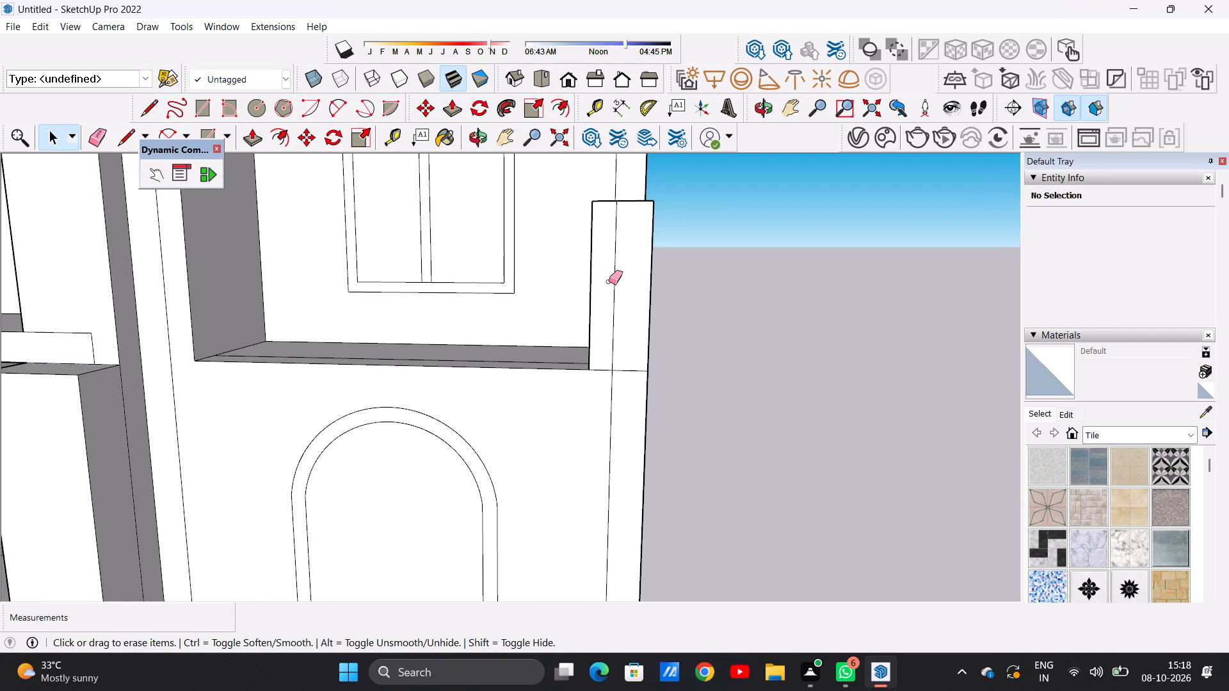
pyautogui.click(609, 282)
pyautogui.scroll(4, 605, 379)
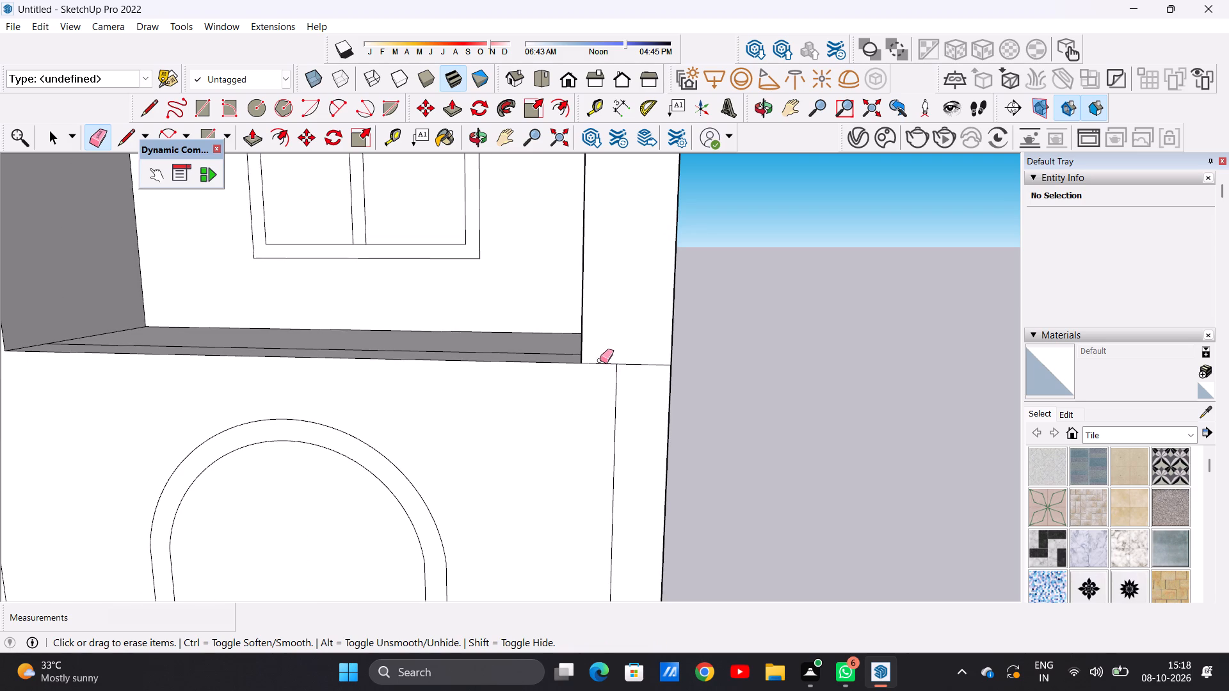
pyautogui.moveTo(600, 360); pyautogui.dragTo(595, 378)
pyautogui.scroll(-8, 613, 386)
pyautogui.scroll(2, 613, 387)
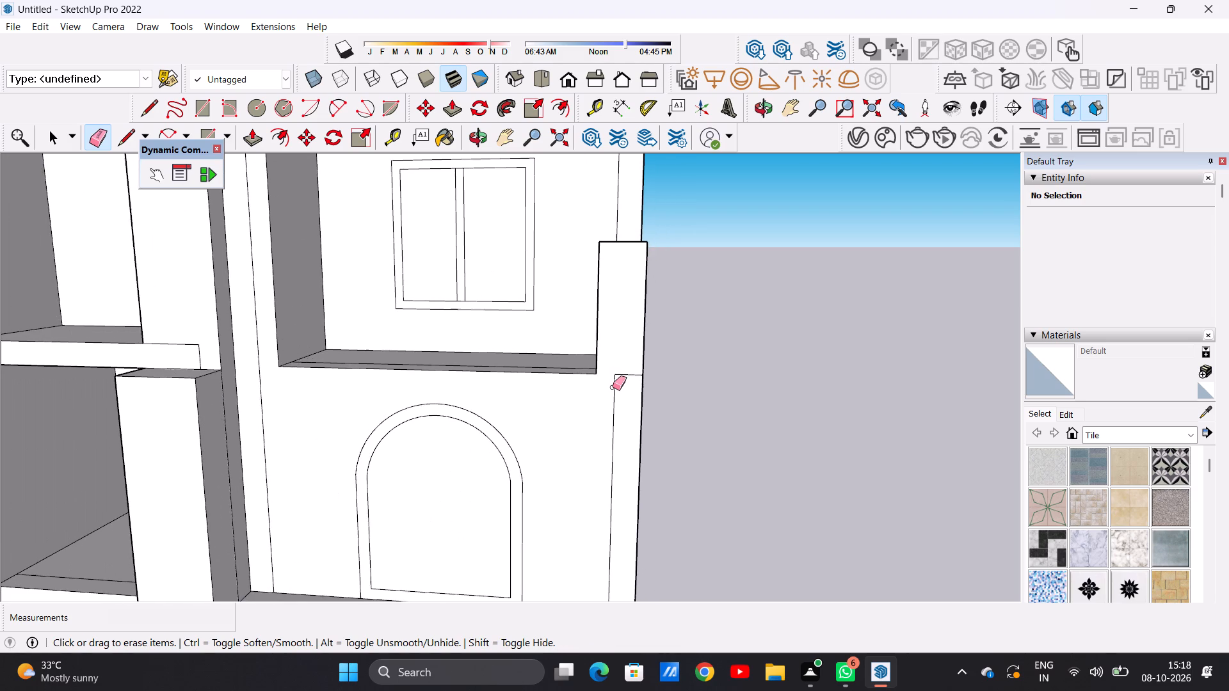
pyautogui.scroll(4, 613, 387)
pyautogui.scroll(-9, 602, 340)
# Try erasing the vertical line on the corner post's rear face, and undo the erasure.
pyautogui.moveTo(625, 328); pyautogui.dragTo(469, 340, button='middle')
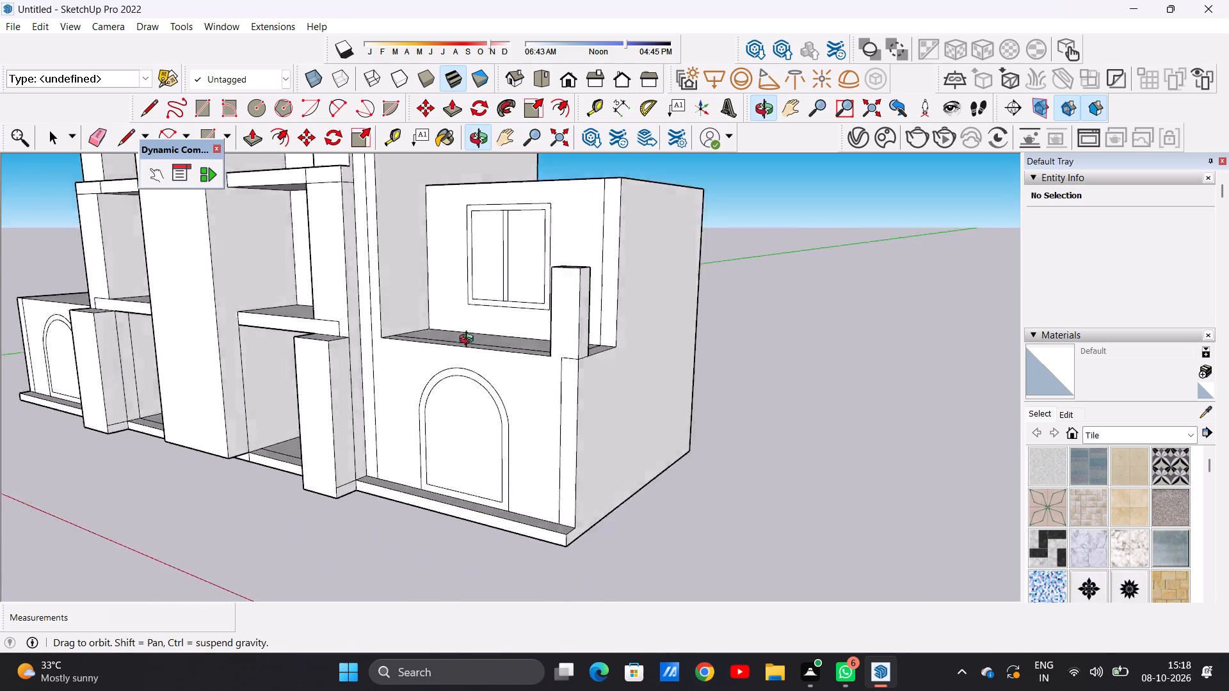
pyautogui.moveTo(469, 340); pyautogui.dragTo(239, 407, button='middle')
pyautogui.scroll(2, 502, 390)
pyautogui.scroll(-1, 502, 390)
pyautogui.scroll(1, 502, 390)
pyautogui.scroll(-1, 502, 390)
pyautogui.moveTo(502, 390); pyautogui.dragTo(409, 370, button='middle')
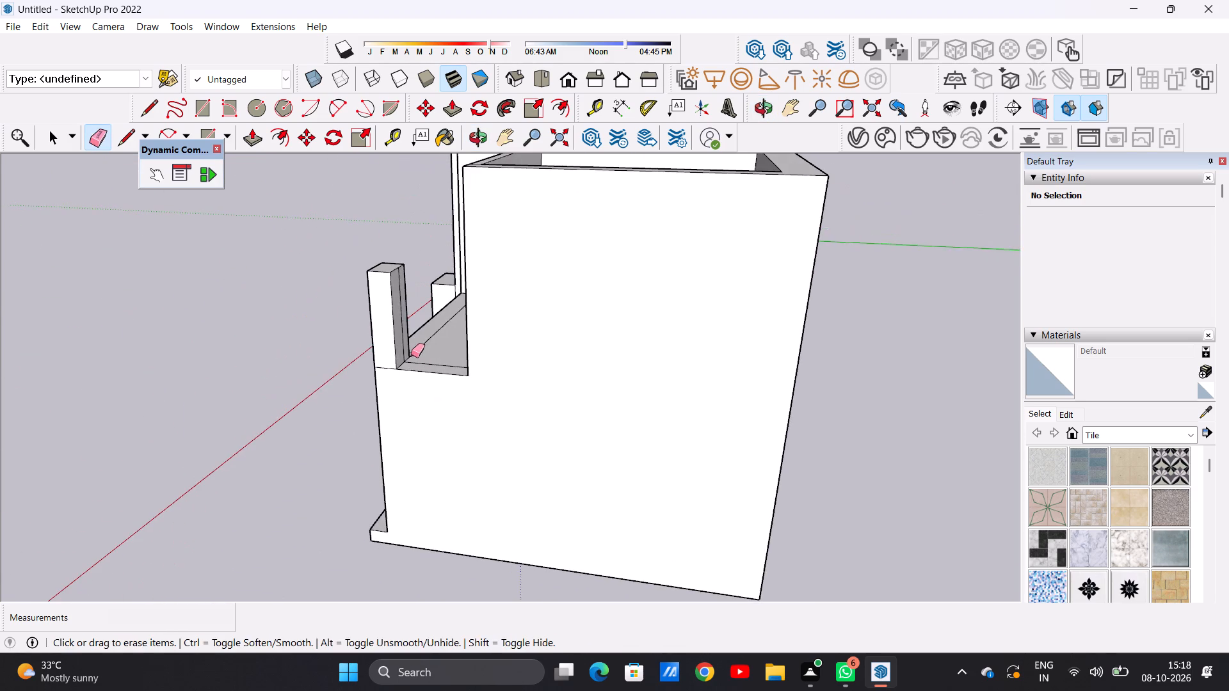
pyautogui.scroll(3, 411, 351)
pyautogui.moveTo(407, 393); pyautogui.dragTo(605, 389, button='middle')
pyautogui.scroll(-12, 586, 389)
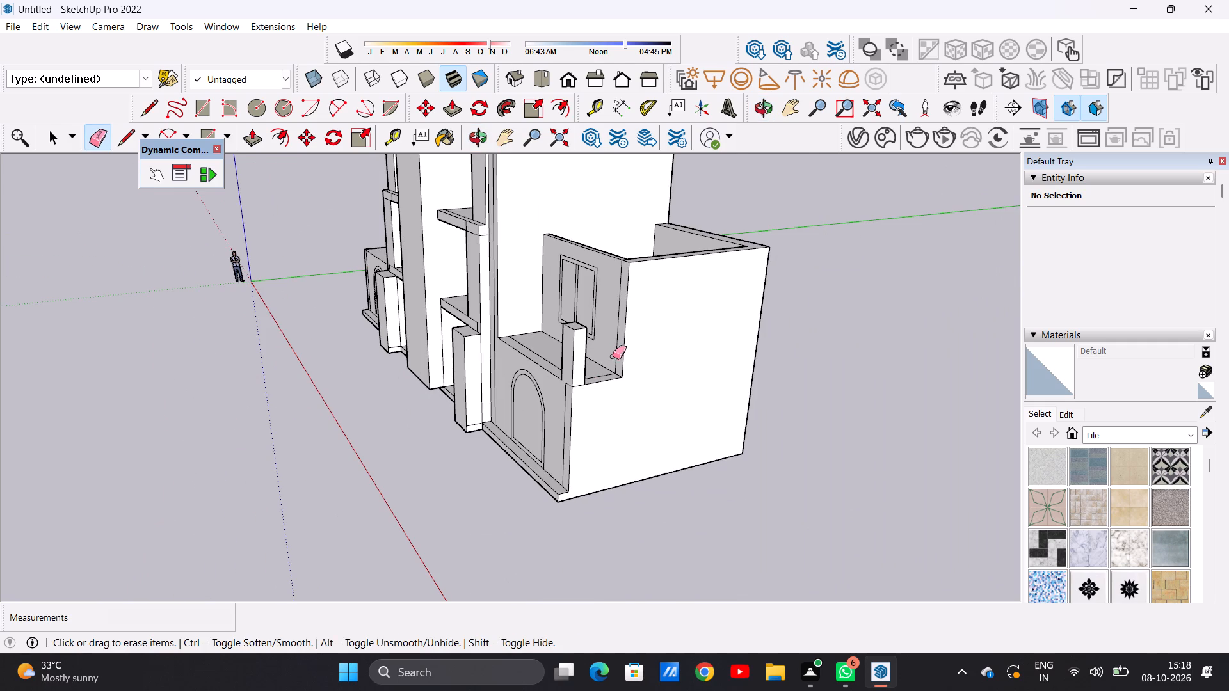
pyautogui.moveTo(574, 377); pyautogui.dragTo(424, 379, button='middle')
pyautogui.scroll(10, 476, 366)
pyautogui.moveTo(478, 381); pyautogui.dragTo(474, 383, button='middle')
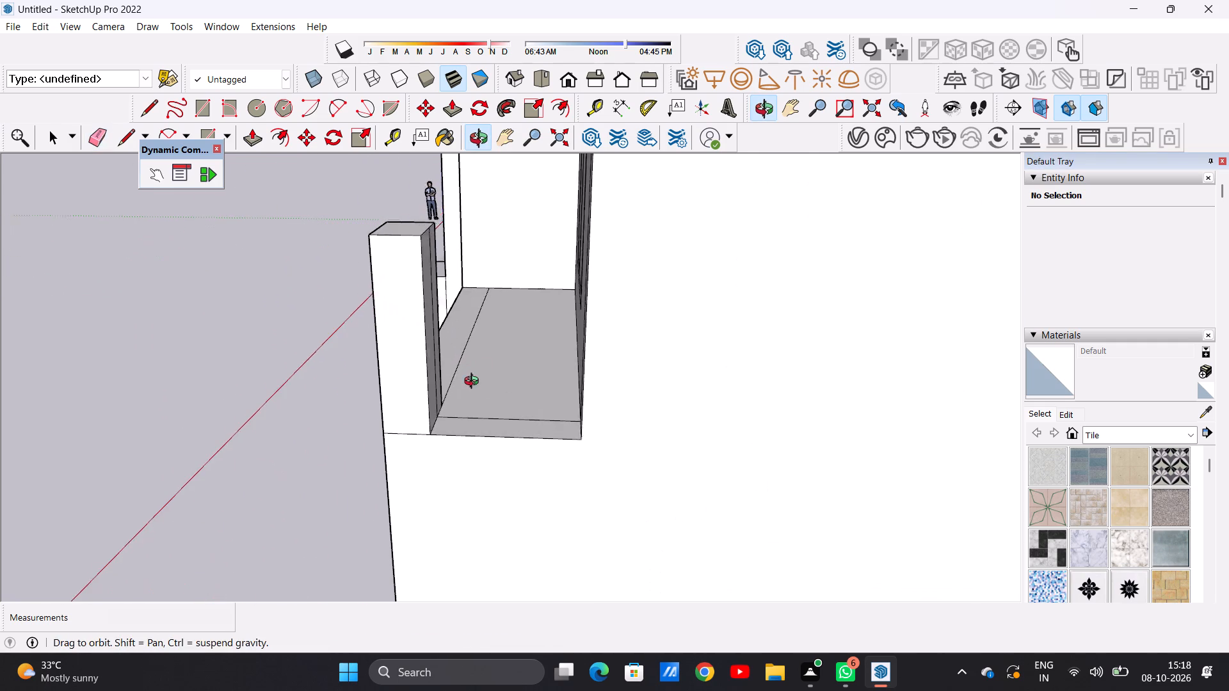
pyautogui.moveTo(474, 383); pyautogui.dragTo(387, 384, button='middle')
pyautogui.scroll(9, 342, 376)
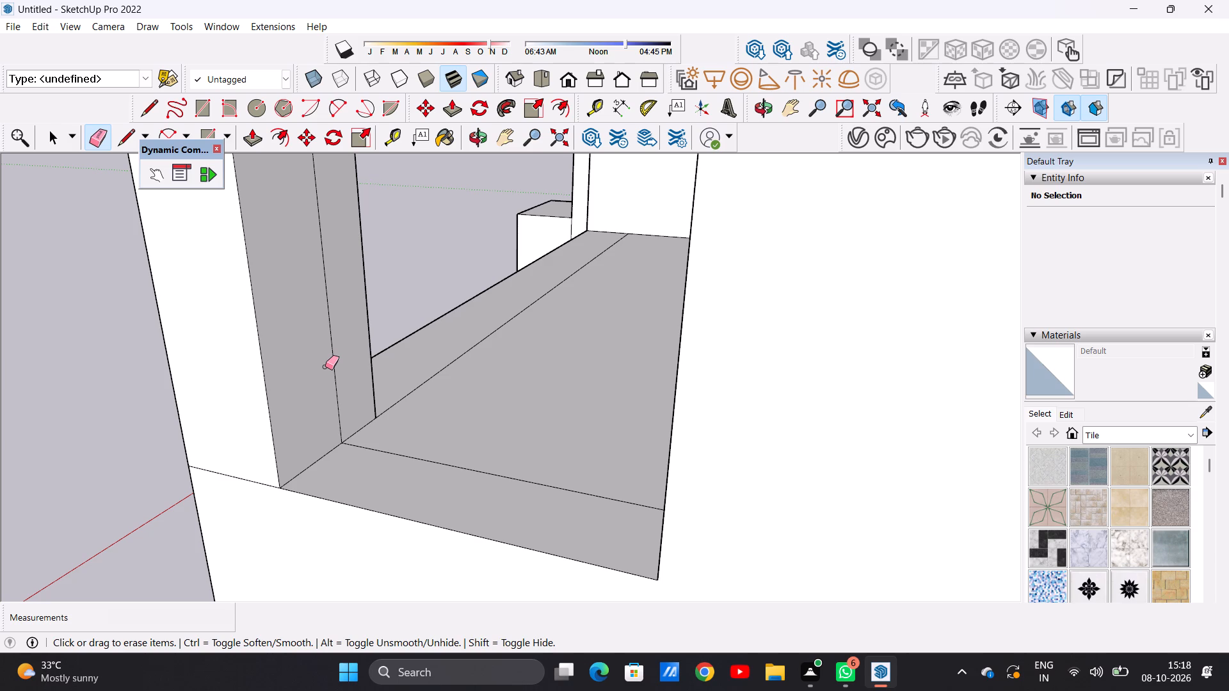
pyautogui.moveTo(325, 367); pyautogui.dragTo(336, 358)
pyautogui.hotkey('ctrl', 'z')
# Push/Pull the outer strip of the post's rear face back to the upper-storey wall, forming a side parapet.
pyautogui.press('p')
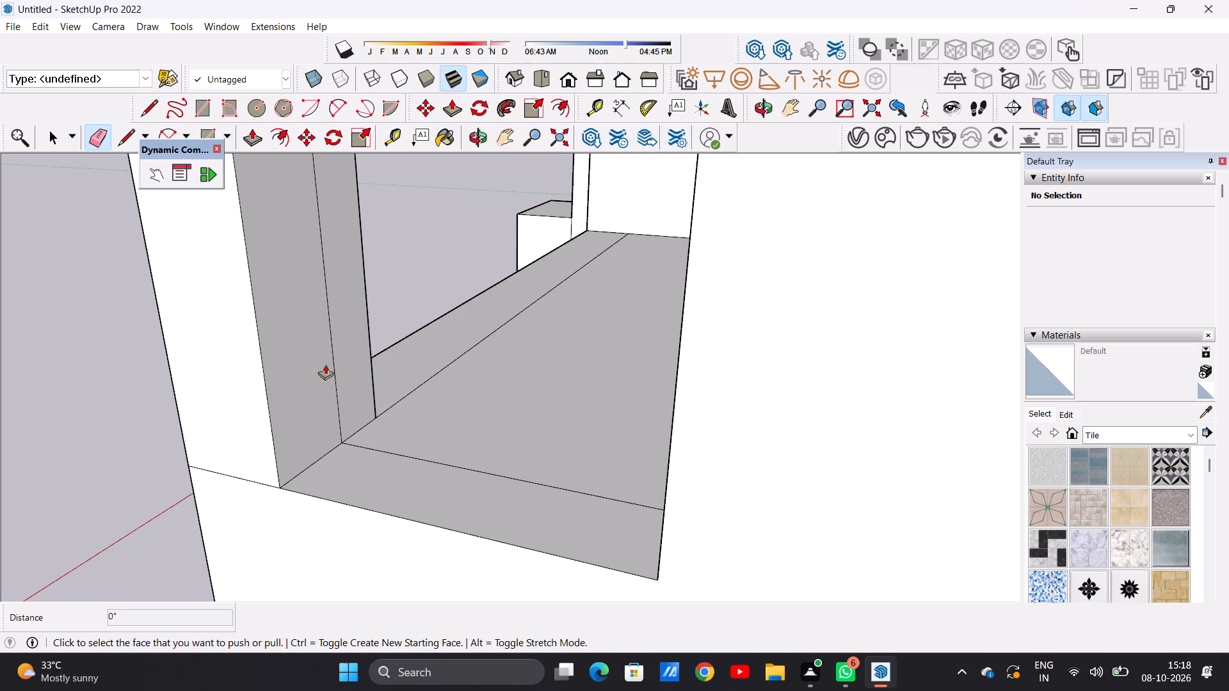
pyautogui.click(284, 365)
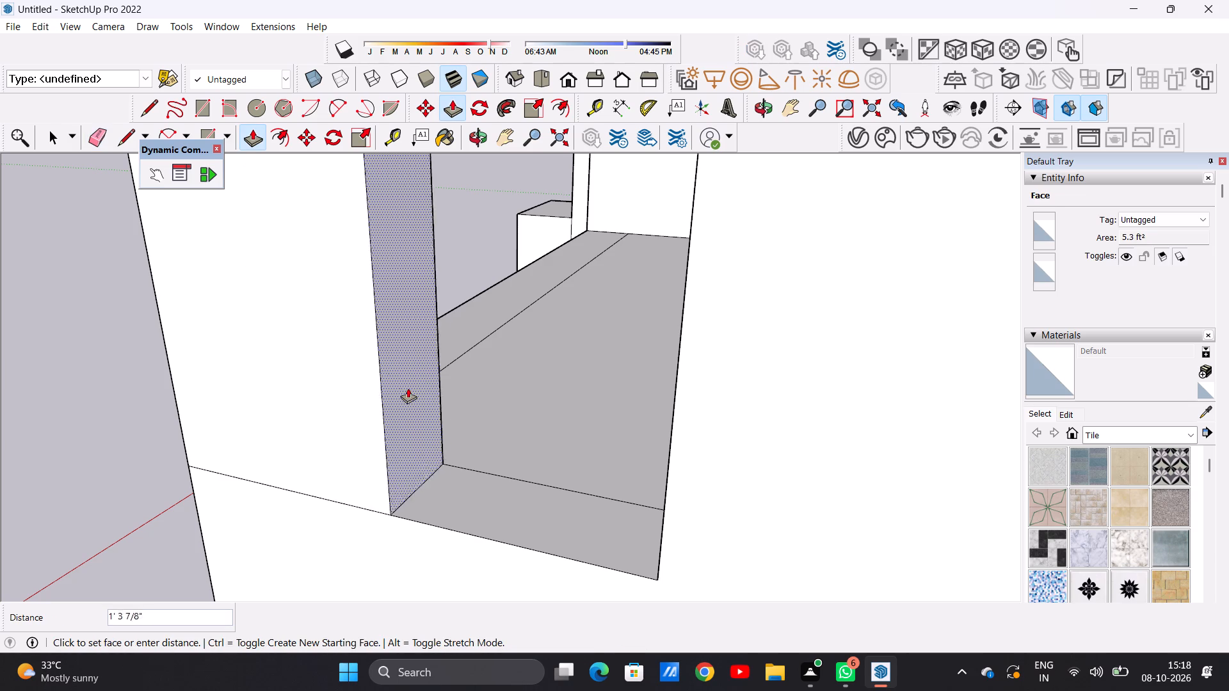
pyautogui.scroll(-9, 411, 389)
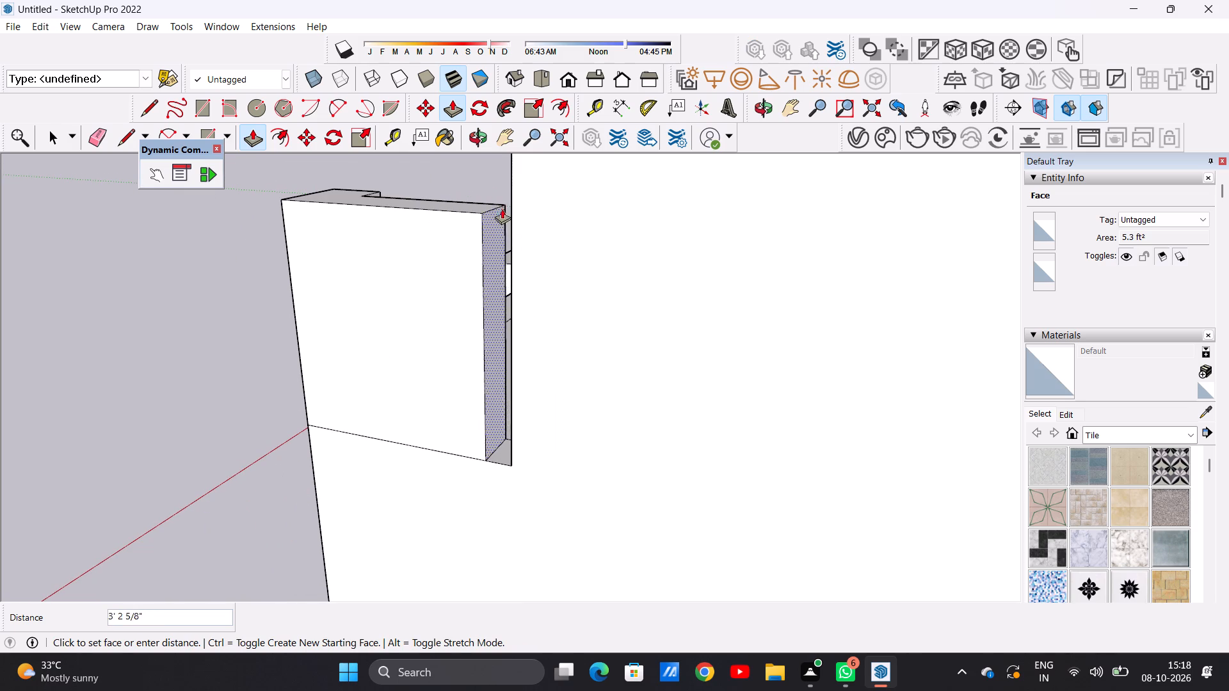
pyautogui.click(514, 210)
pyautogui.press('space')
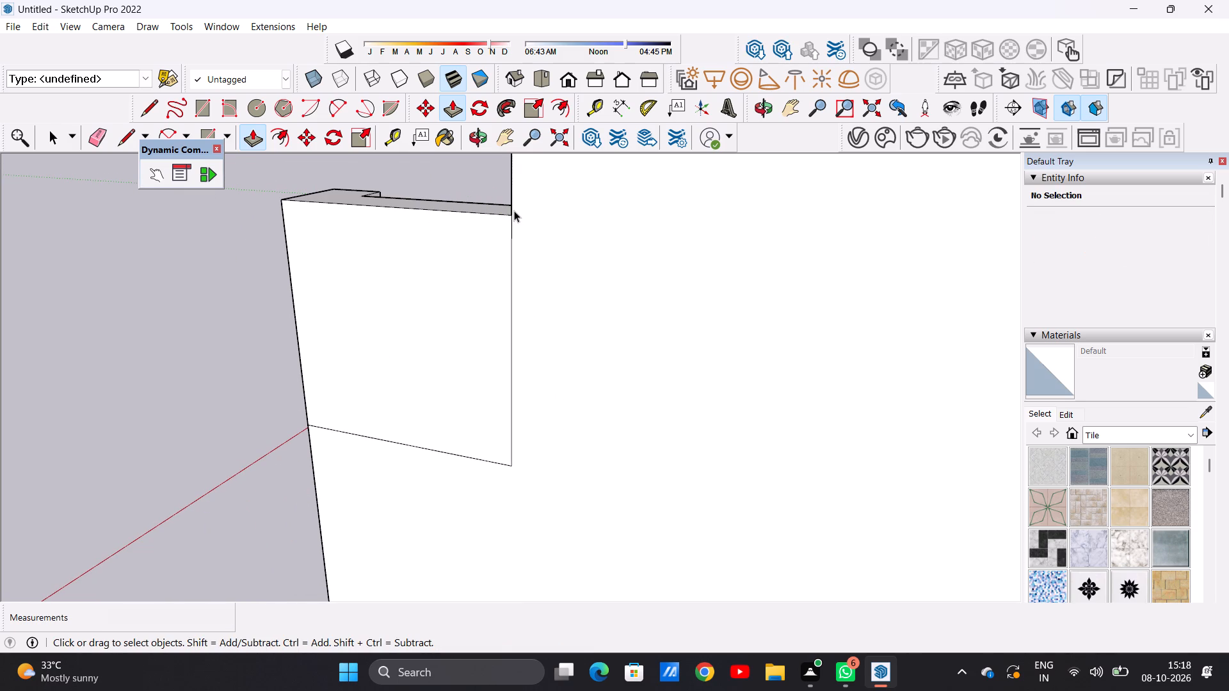
# Examine the right wing's side parapet and corner post from the front and from above.
pyautogui.scroll(-17, 528, 355)
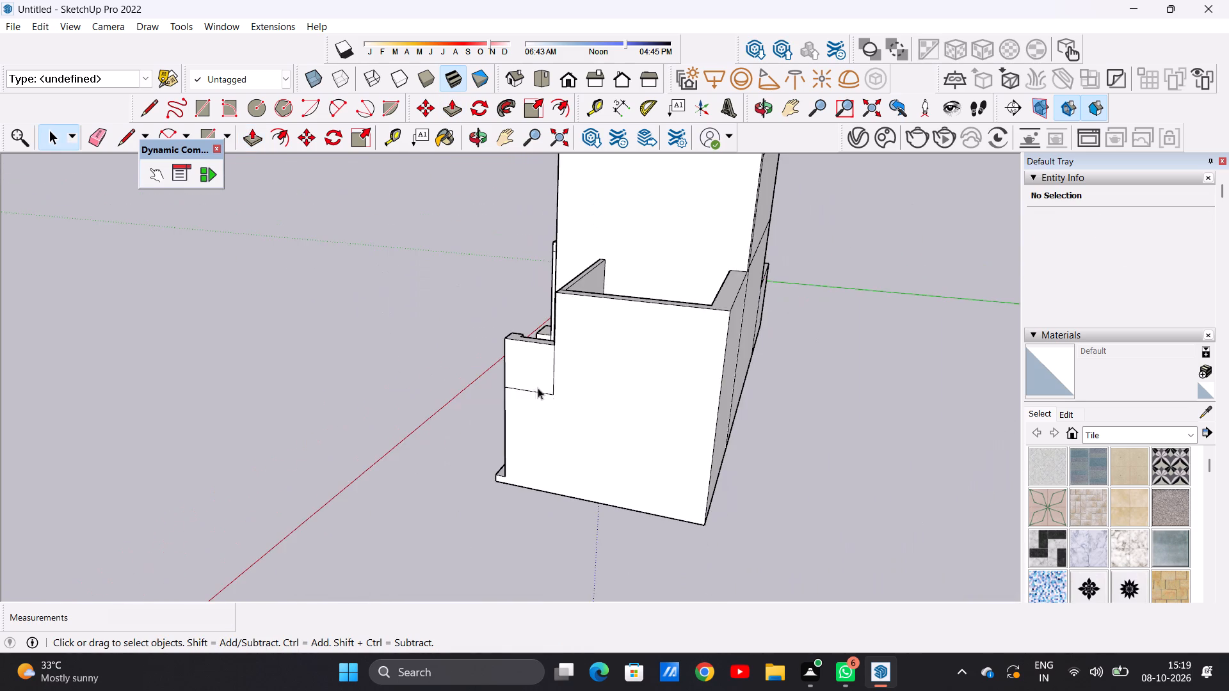
pyautogui.moveTo(506, 383); pyautogui.dragTo(832, 367, button='middle')
pyautogui.moveTo(519, 310); pyautogui.dragTo(723, 271, button='middle')
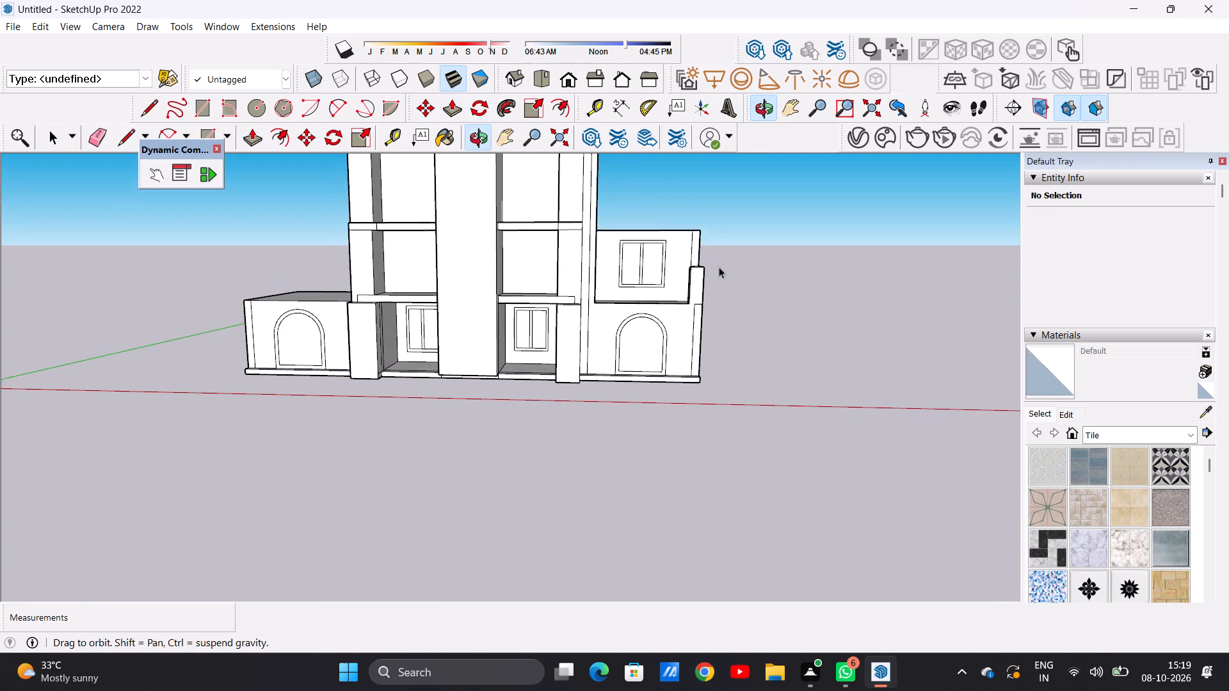
pyautogui.scroll(6, 672, 282)
pyautogui.scroll(-1, 671, 282)
pyautogui.moveTo(661, 303); pyautogui.dragTo(716, 376, button='middle')
pyautogui.scroll(2, 678, 296)
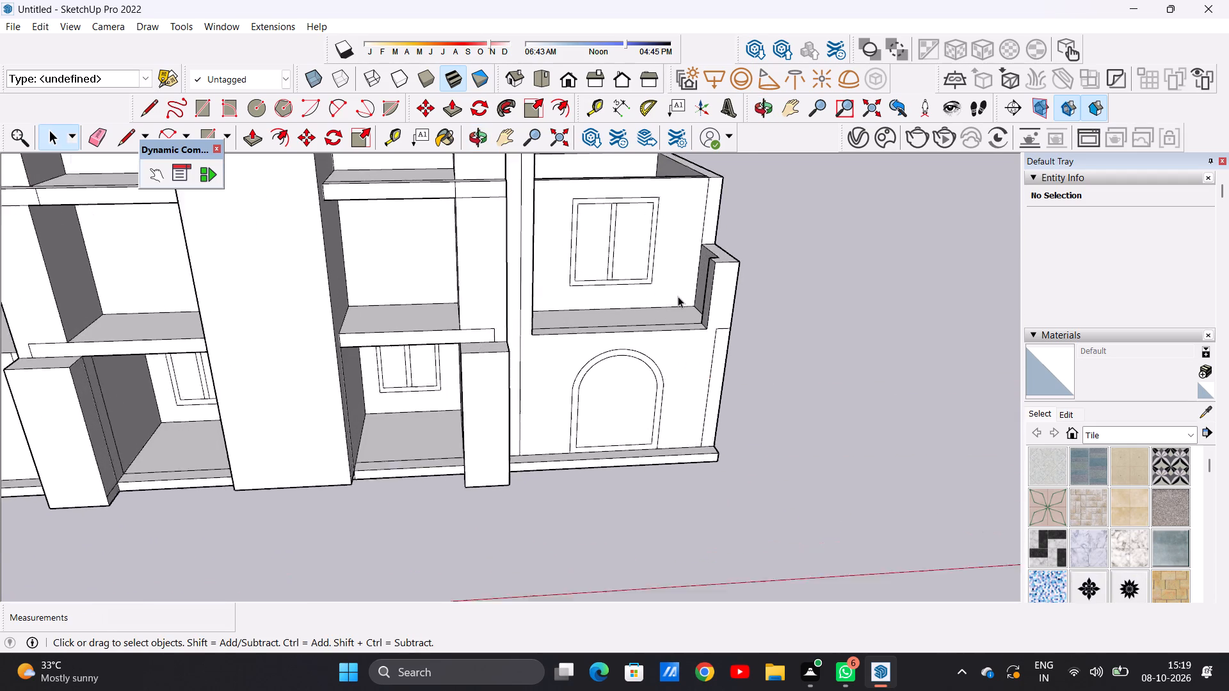
pyautogui.scroll(3, 678, 296)
pyautogui.moveTo(693, 319); pyautogui.dragTo(822, 290, button='middle')
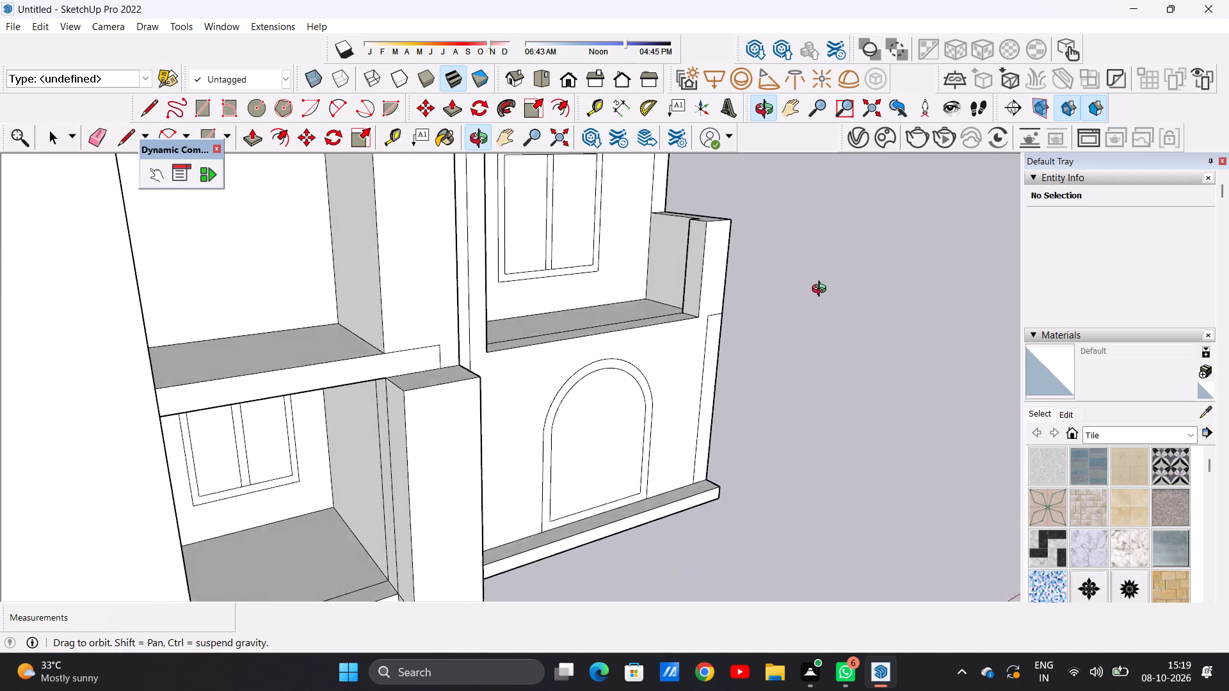
pyautogui.moveTo(822, 290); pyautogui.dragTo(824, 299, button='middle')
pyautogui.moveTo(722, 308); pyautogui.dragTo(767, 333, button='middle')
# Draw a circle of 2" radius on the corner post's inner side face, near its top.
pyautogui.scroll(7, 692, 265)
pyautogui.moveTo(663, 360); pyautogui.dragTo(667, 374, button='middle')
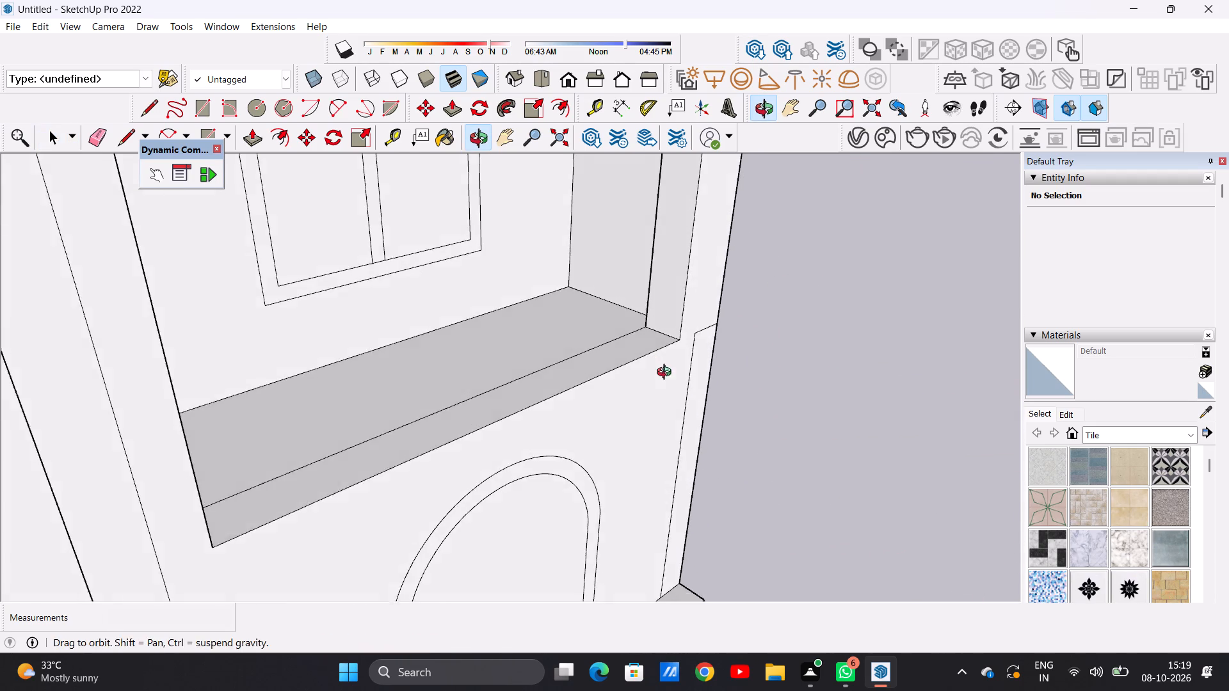
pyautogui.moveTo(667, 374); pyautogui.dragTo(671, 394, button='middle')
pyautogui.scroll(-6, 673, 383)
pyautogui.moveTo(682, 252); pyautogui.dragTo(684, 200, button='middle')
pyautogui.scroll(5, 693, 276)
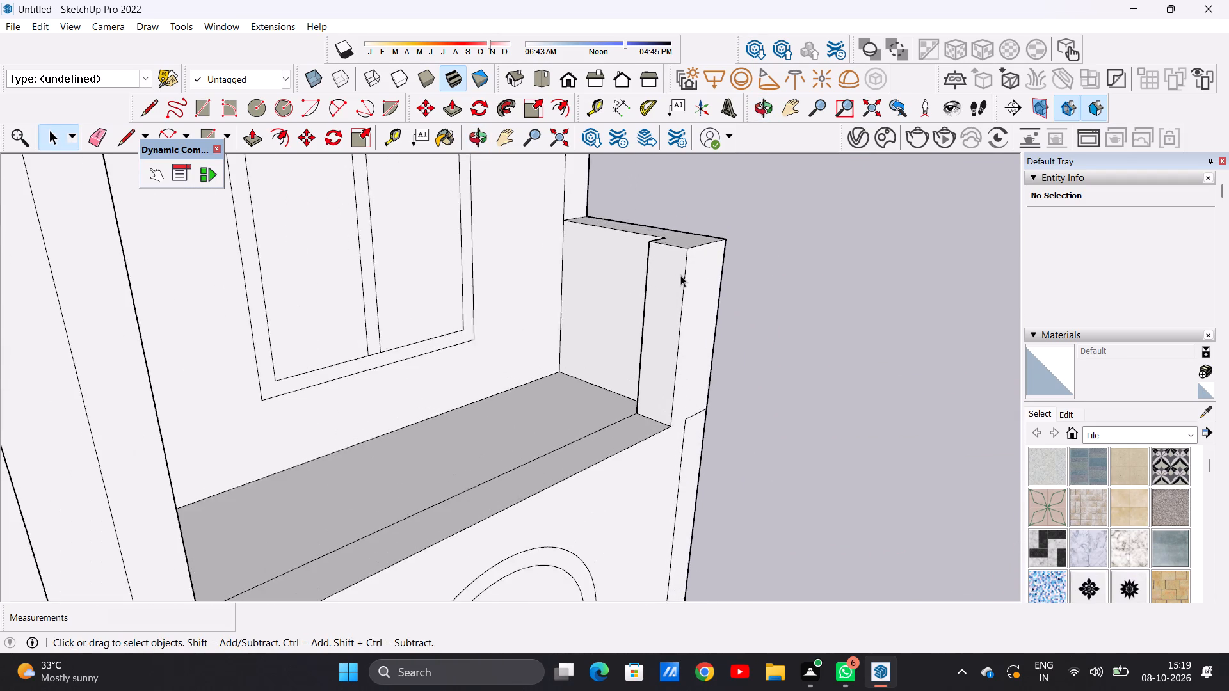
pyautogui.scroll(7, 680, 275)
pyautogui.press('c')
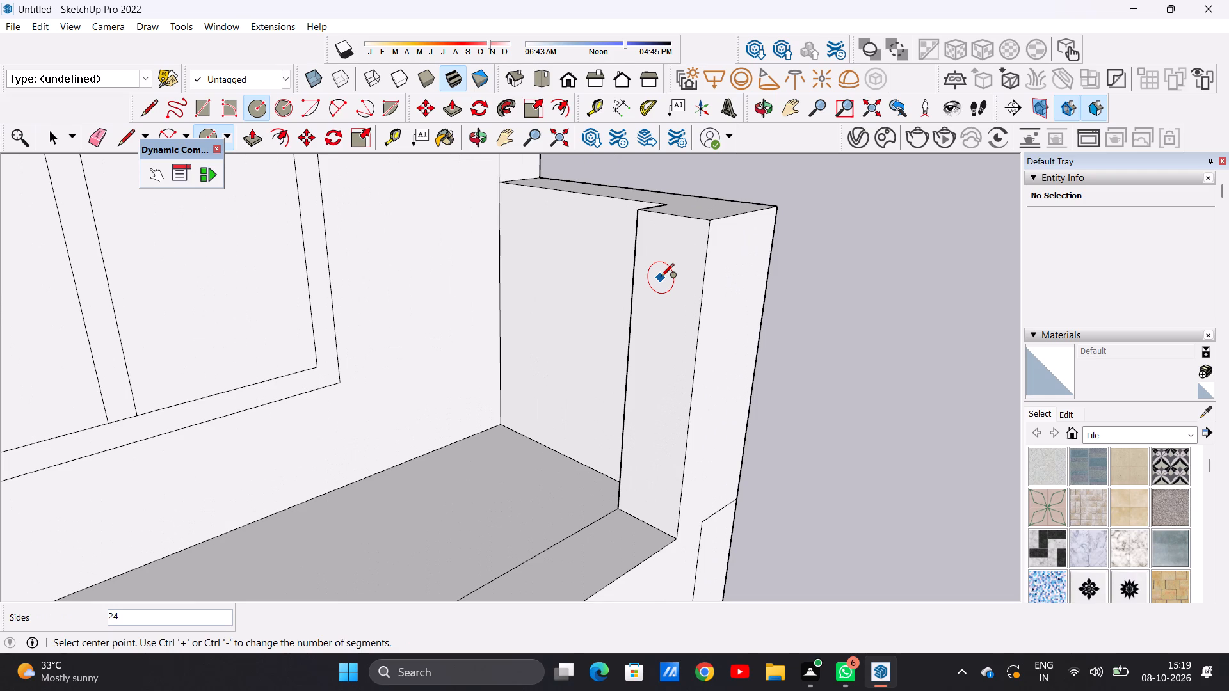
pyautogui.scroll(-8, 661, 278)
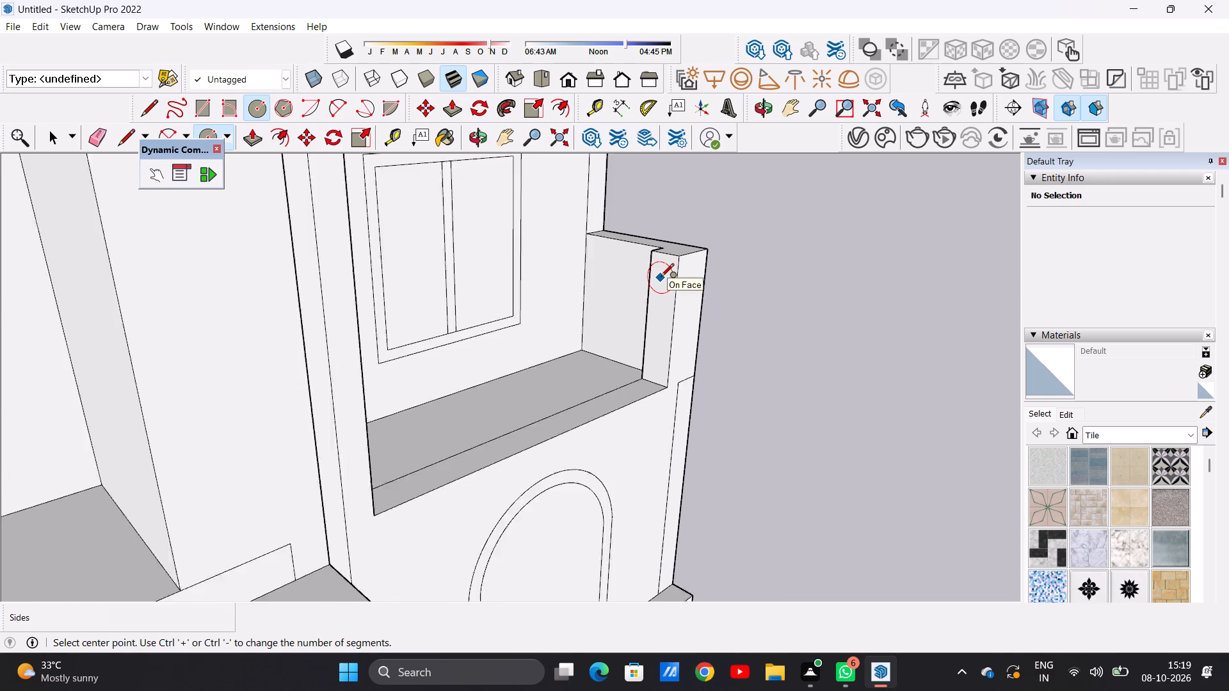
pyautogui.scroll(-6, 661, 278)
pyautogui.scroll(17, 661, 289)
pyautogui.scroll(-1, 660, 257)
pyautogui.scroll(1, 660, 257)
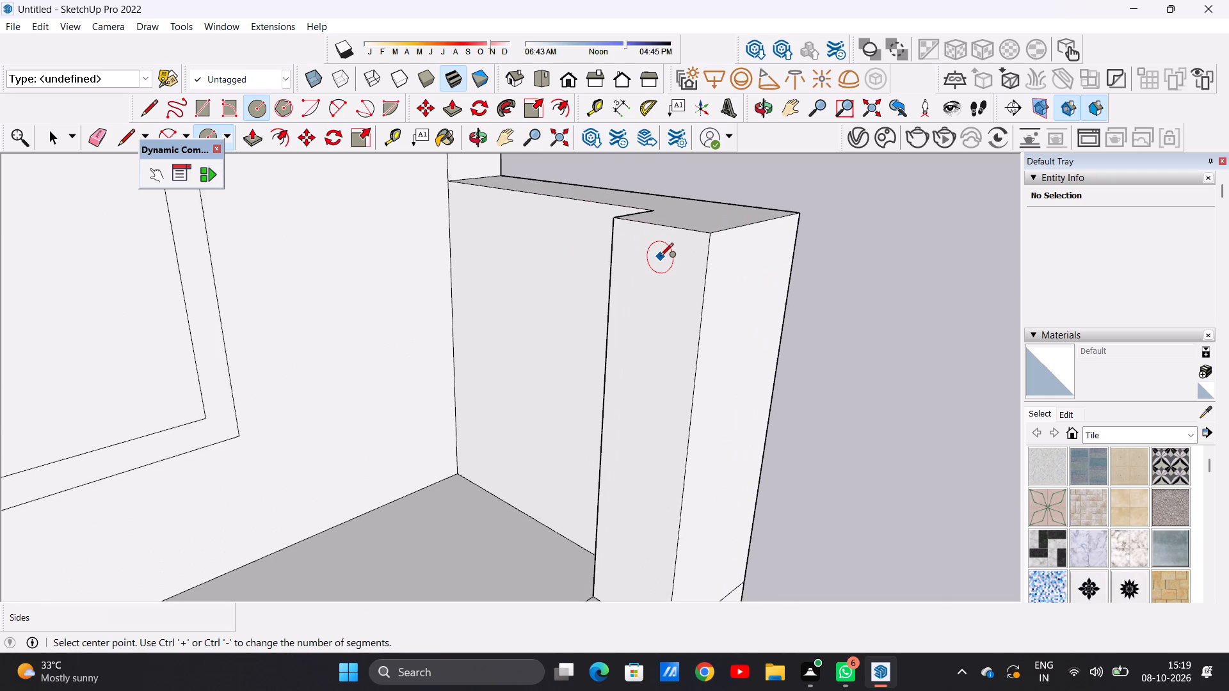
pyautogui.scroll(1, 660, 257)
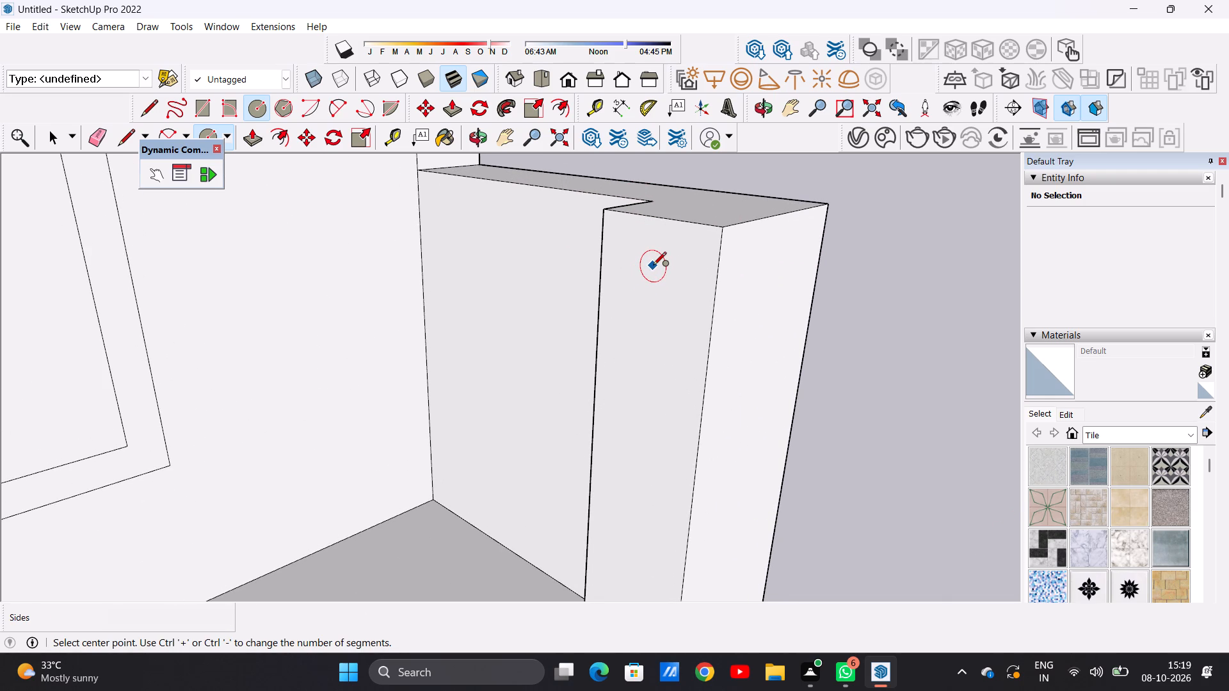
pyautogui.click(653, 266)
pyautogui.click(653, 246)
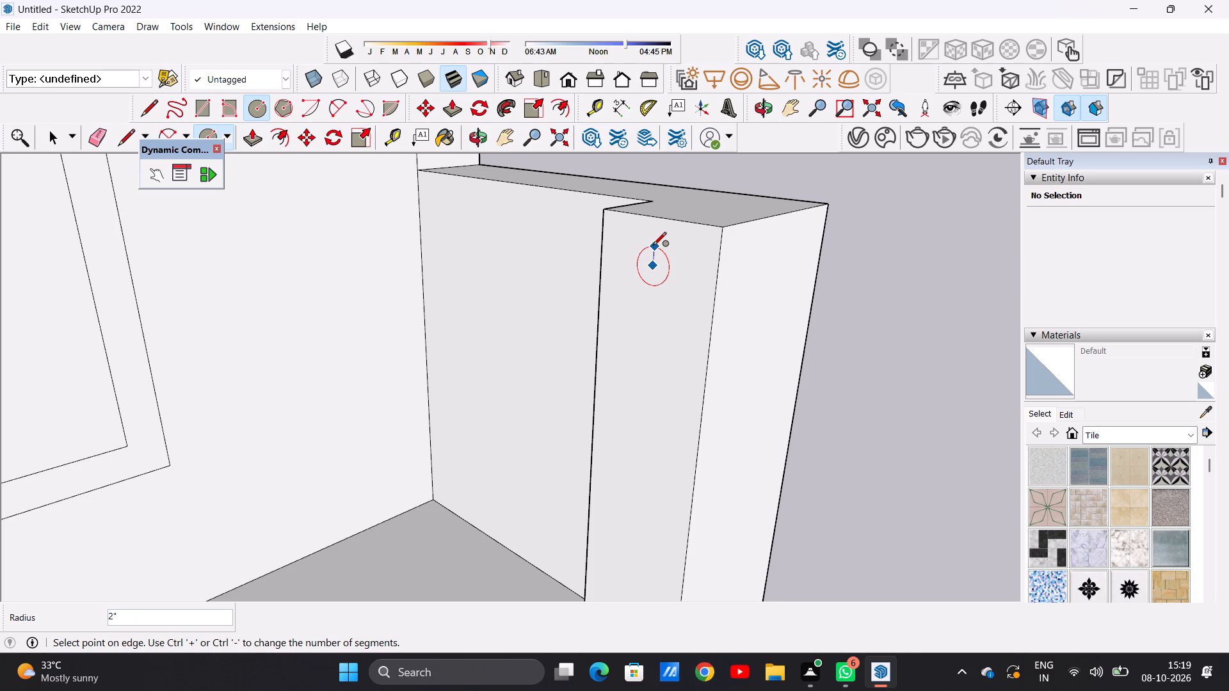
pyautogui.press('space')
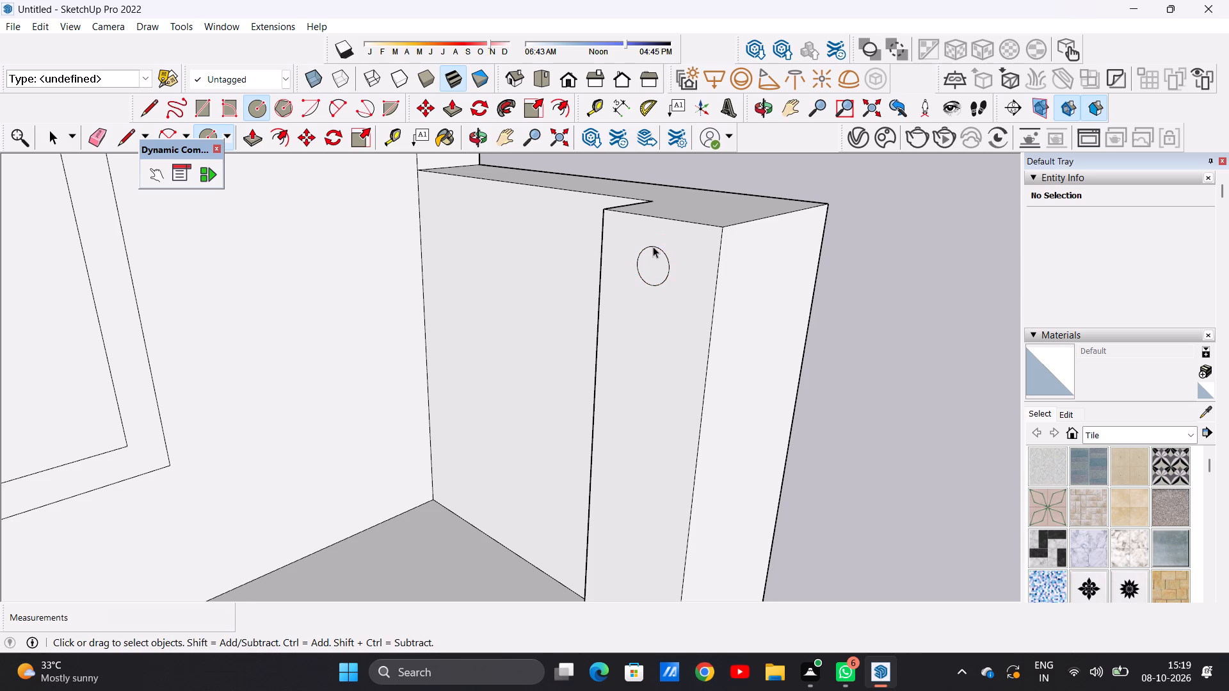
# Push/Pull the circle on the corner post's inner face about 12' 11" across to the tower's side wall, forming a round handrail.
pyautogui.scroll(6, 657, 285)
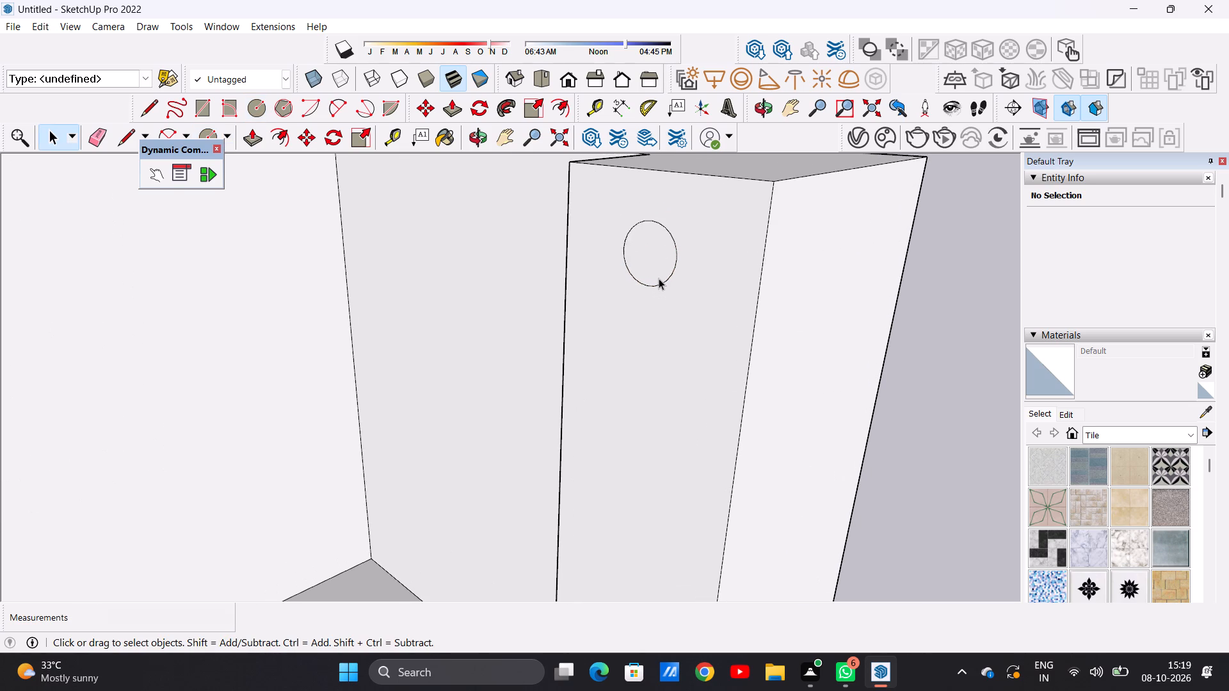
pyautogui.scroll(-11, 659, 278)
pyautogui.scroll(1, 659, 267)
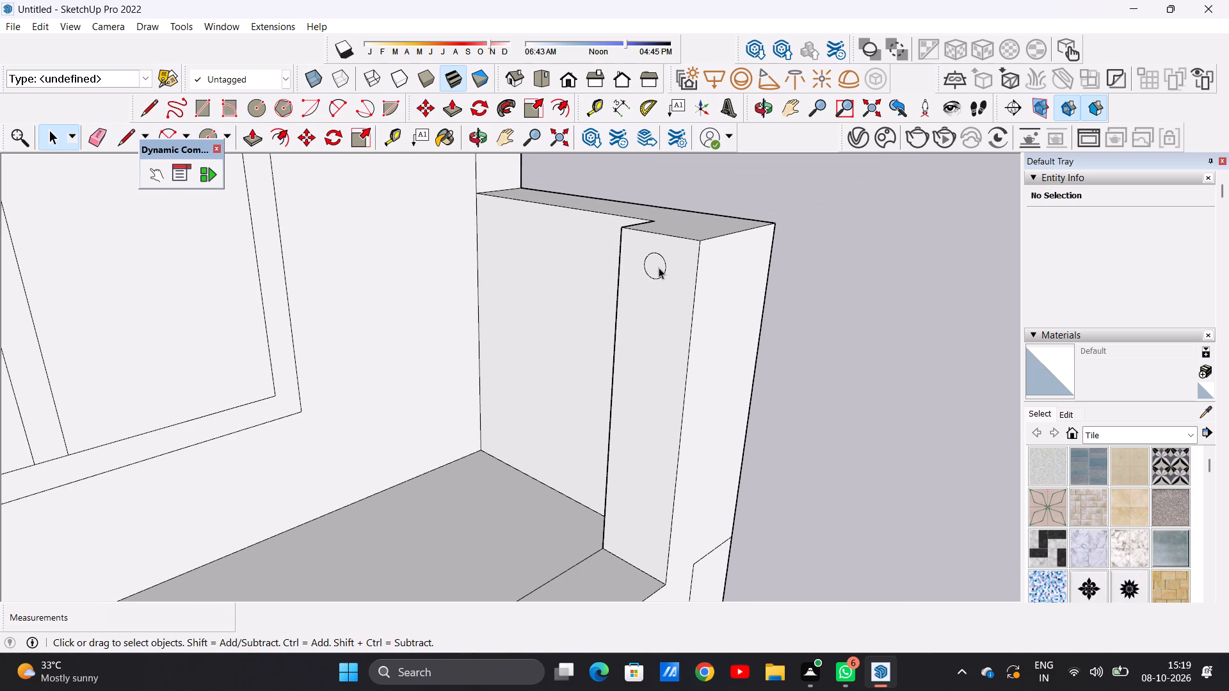
pyautogui.press('p')
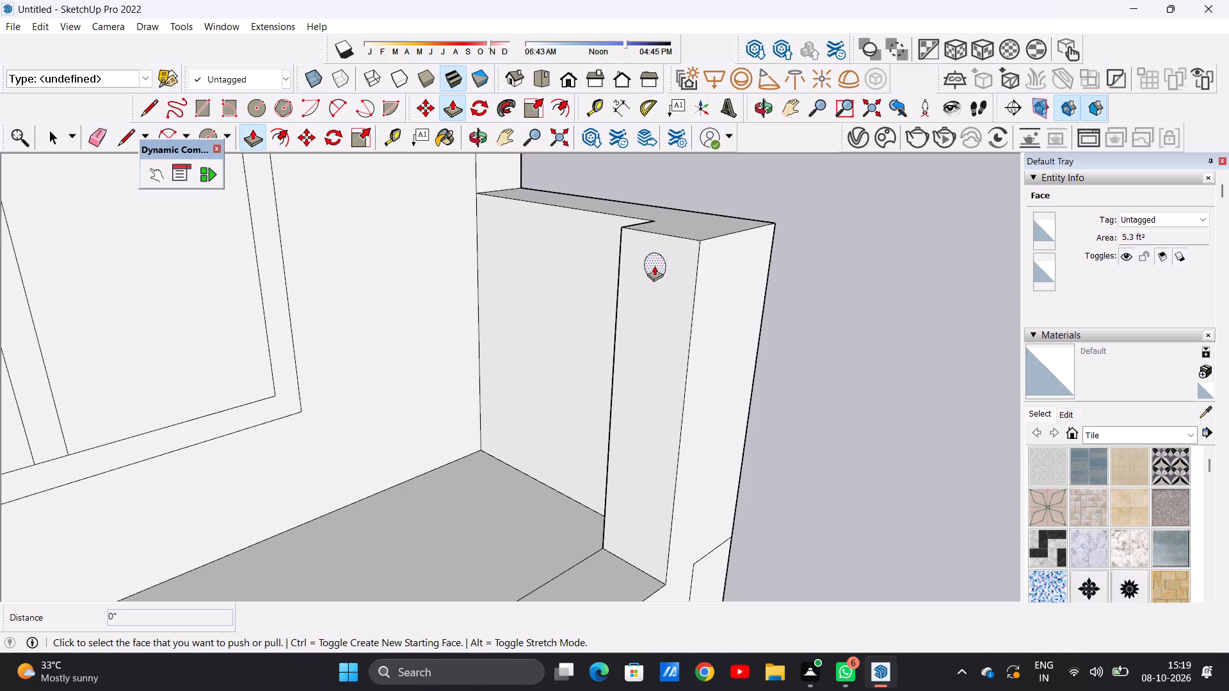
pyautogui.scroll(4, 654, 260)
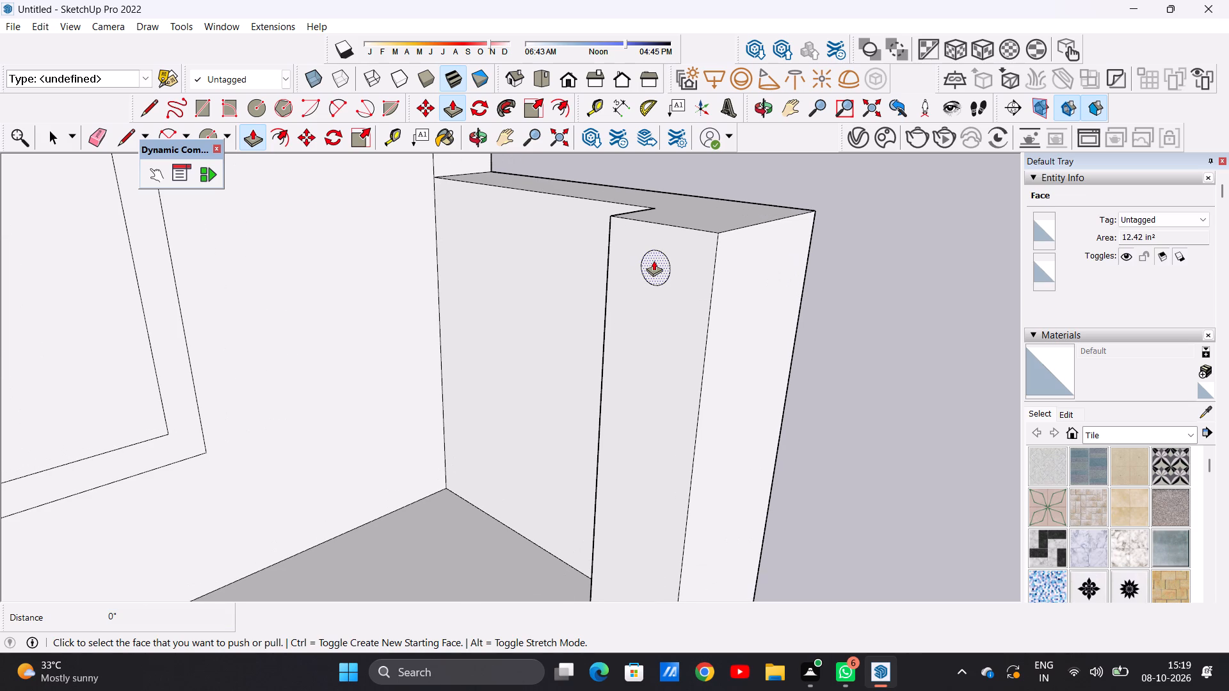
pyautogui.click(654, 260)
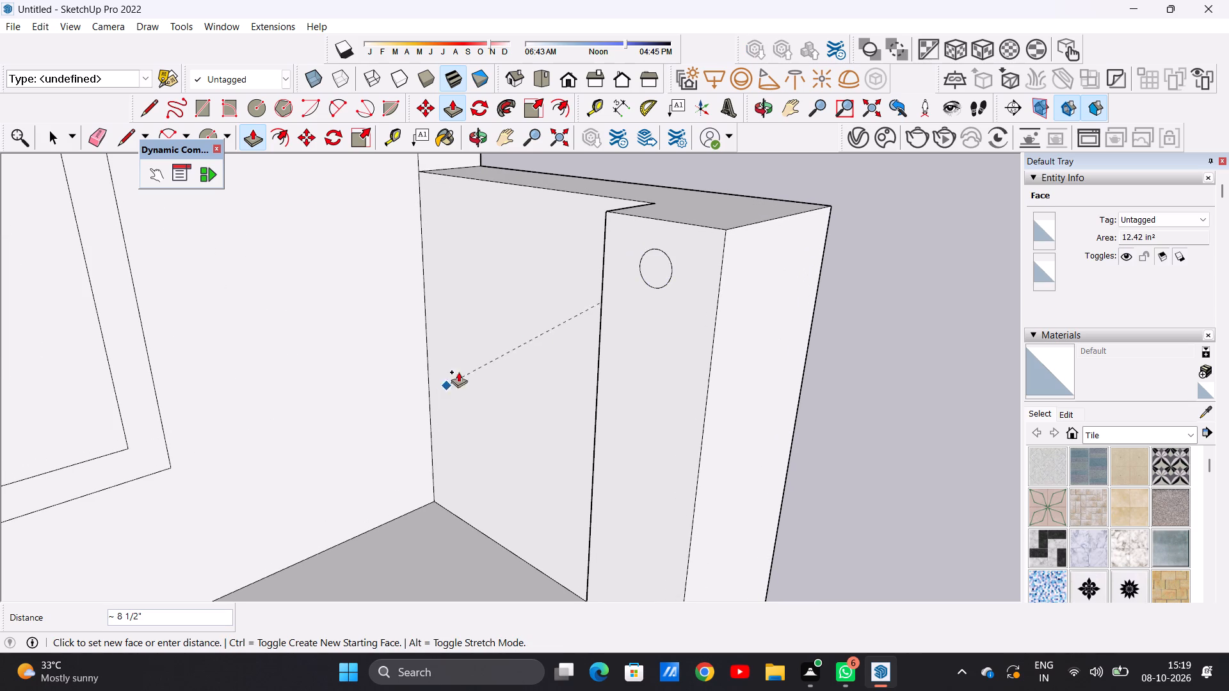
pyautogui.scroll(-16, 589, 303)
pyautogui.moveTo(520, 347); pyautogui.dragTo(517, 347, button='middle')
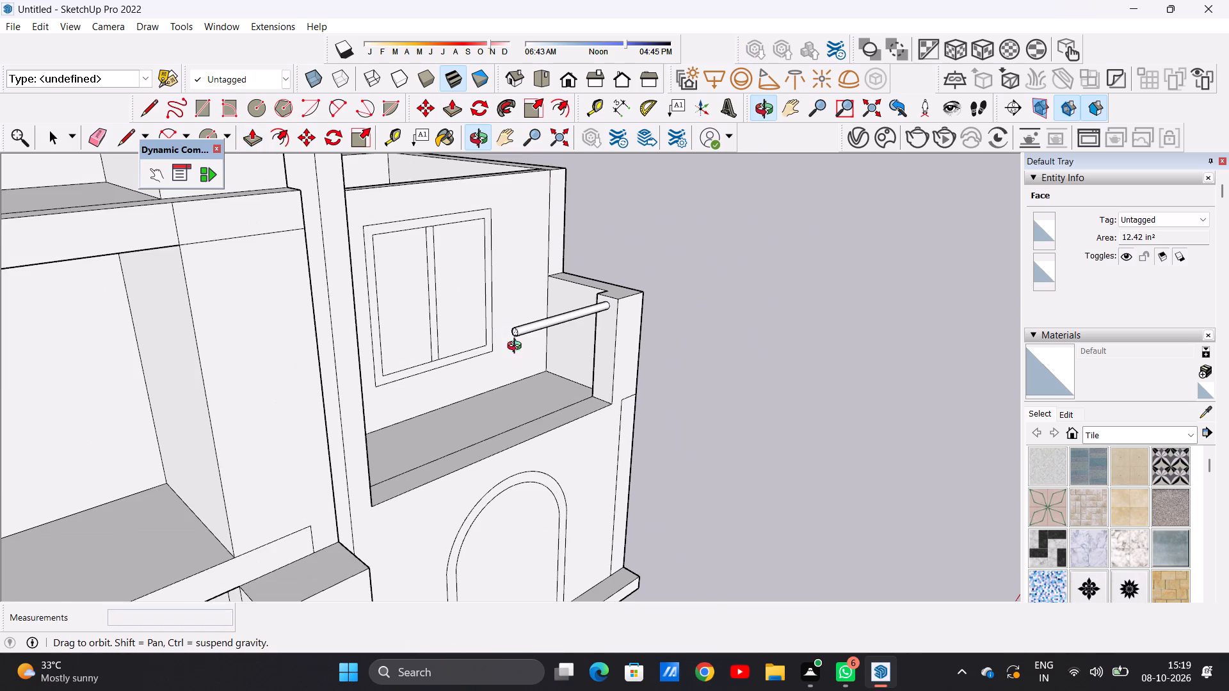
pyautogui.moveTo(517, 347); pyautogui.dragTo(326, 340, button='middle')
pyautogui.scroll(11, 317, 337)
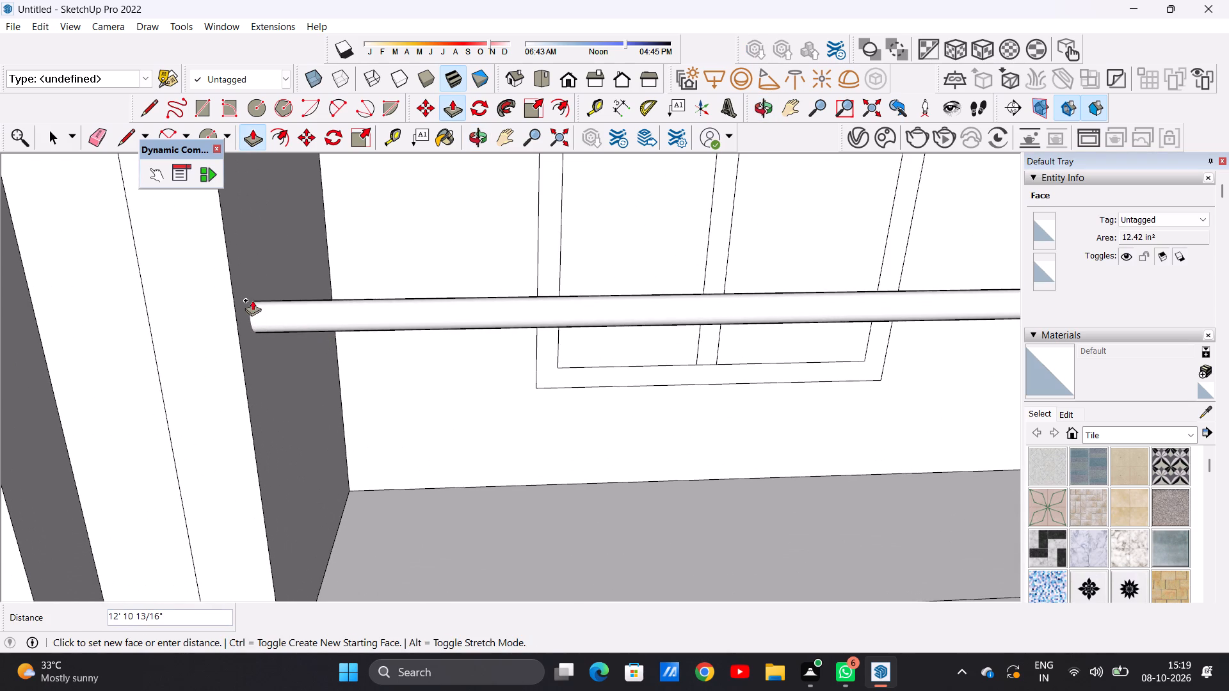
pyautogui.click(245, 273)
pyautogui.press('space')
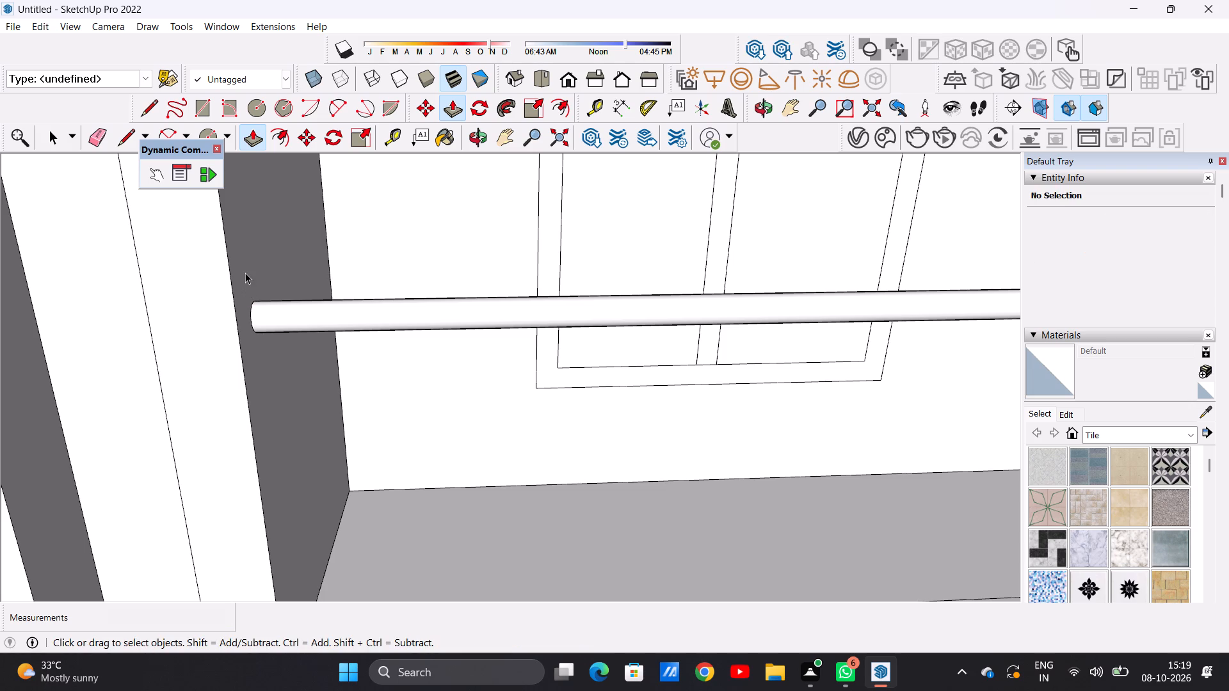
# Draw a circle of about 2 7/8" radius on the ledge's front strip below the handrail, near the tower wall.
pyautogui.scroll(-10, 609, 356)
pyautogui.moveTo(659, 427); pyautogui.dragTo(639, 537, button='middle')
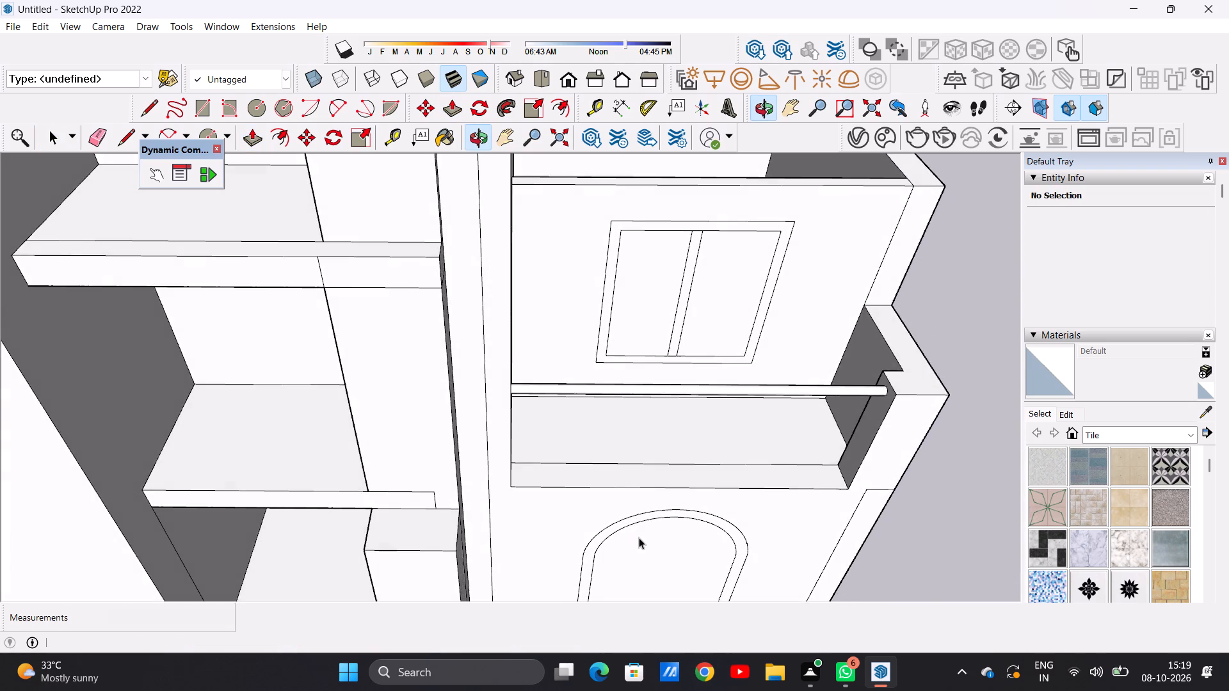
pyautogui.scroll(9, 604, 469)
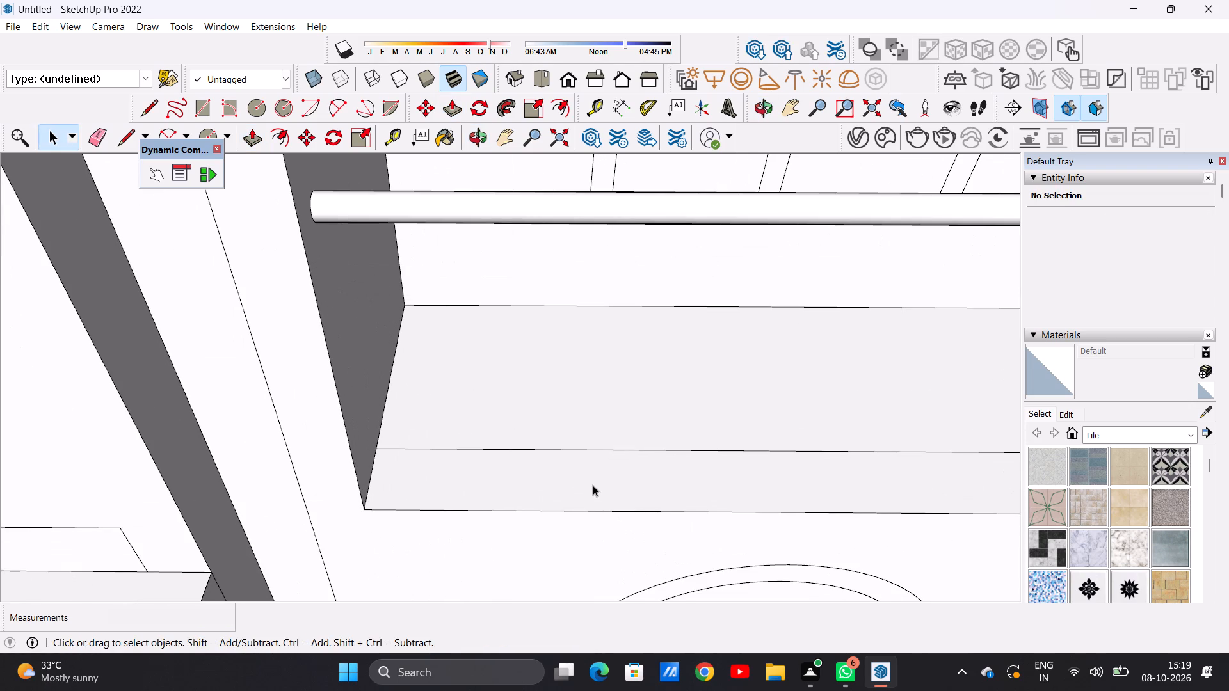
pyautogui.press('c')
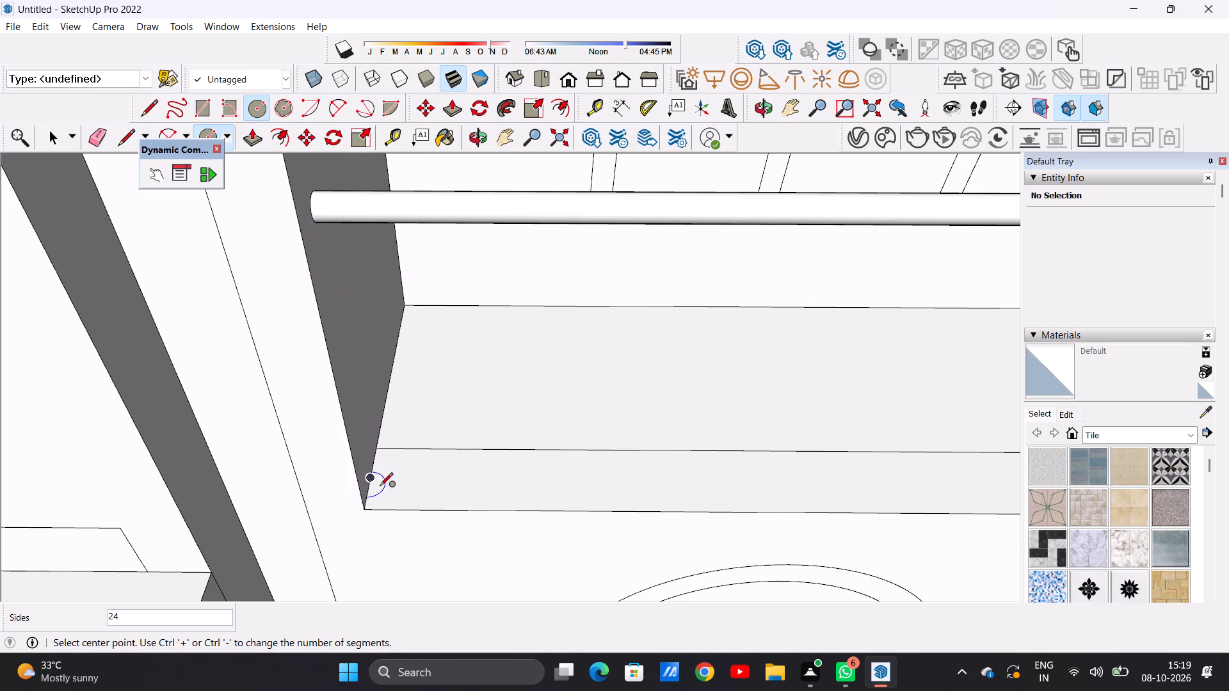
pyautogui.click(442, 486)
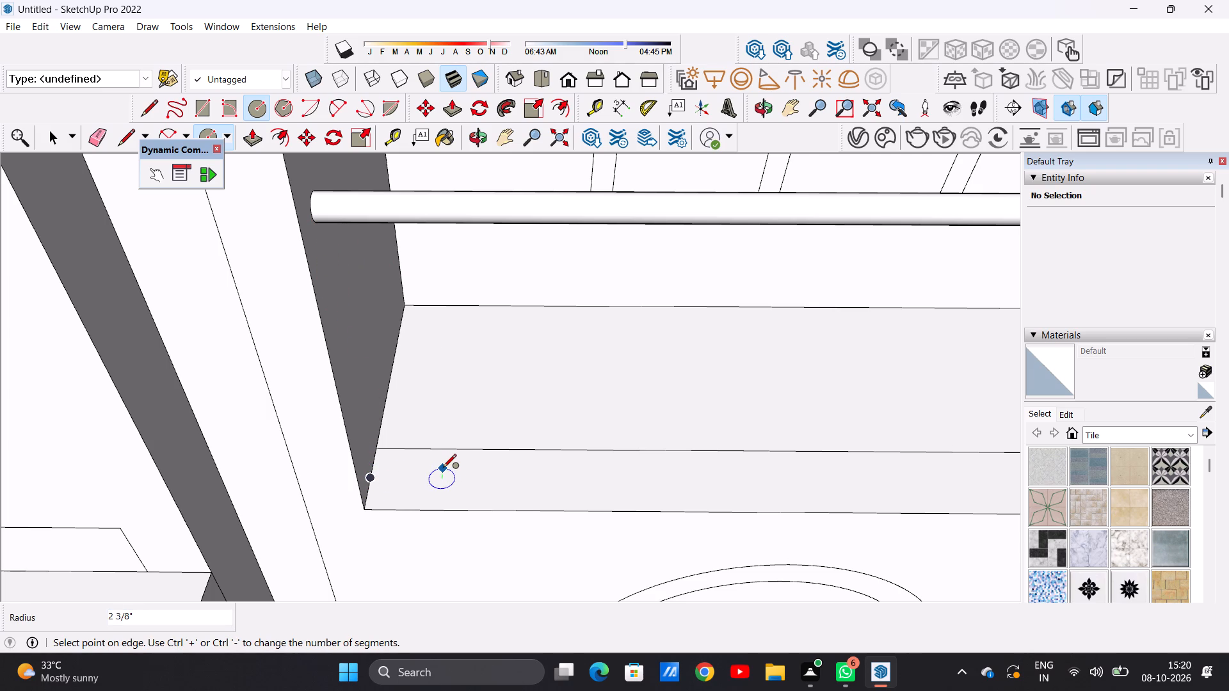
pyautogui.click(443, 466)
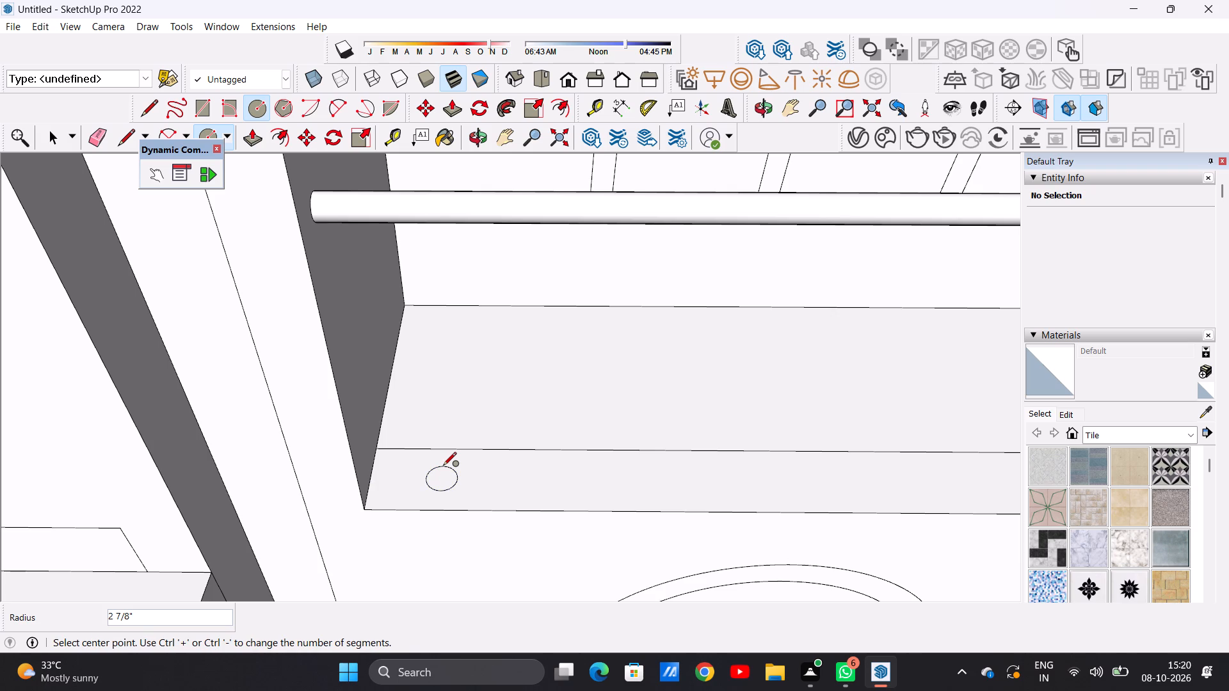
pyautogui.press('space')
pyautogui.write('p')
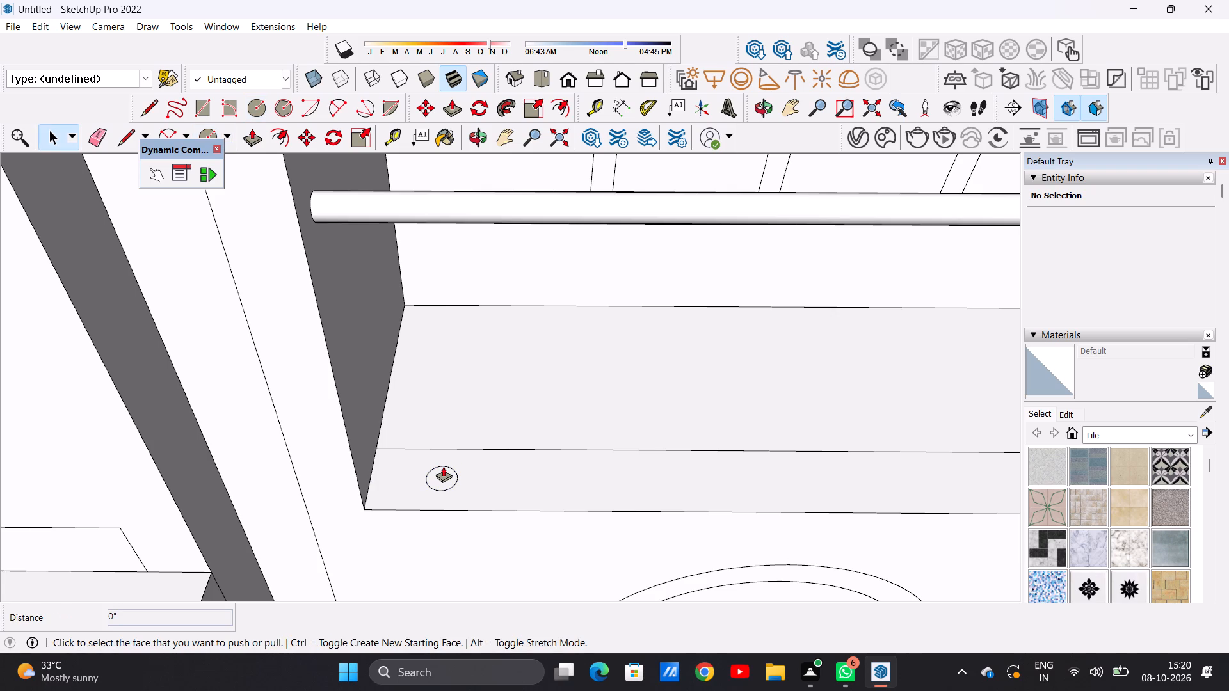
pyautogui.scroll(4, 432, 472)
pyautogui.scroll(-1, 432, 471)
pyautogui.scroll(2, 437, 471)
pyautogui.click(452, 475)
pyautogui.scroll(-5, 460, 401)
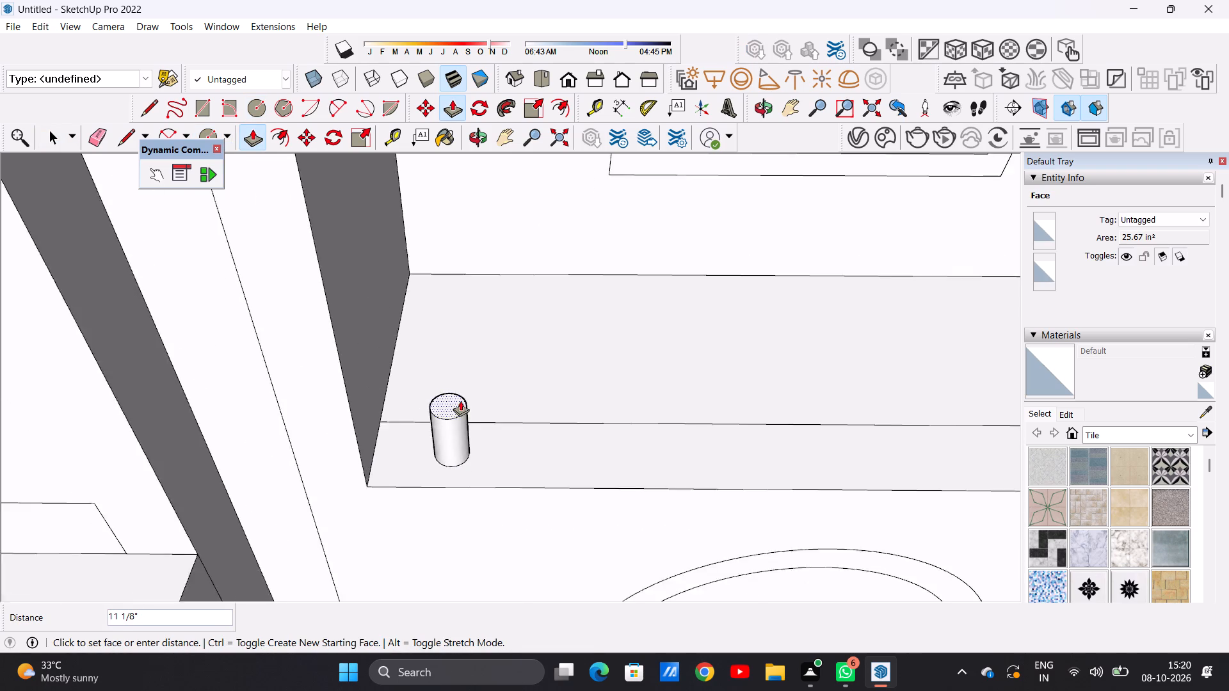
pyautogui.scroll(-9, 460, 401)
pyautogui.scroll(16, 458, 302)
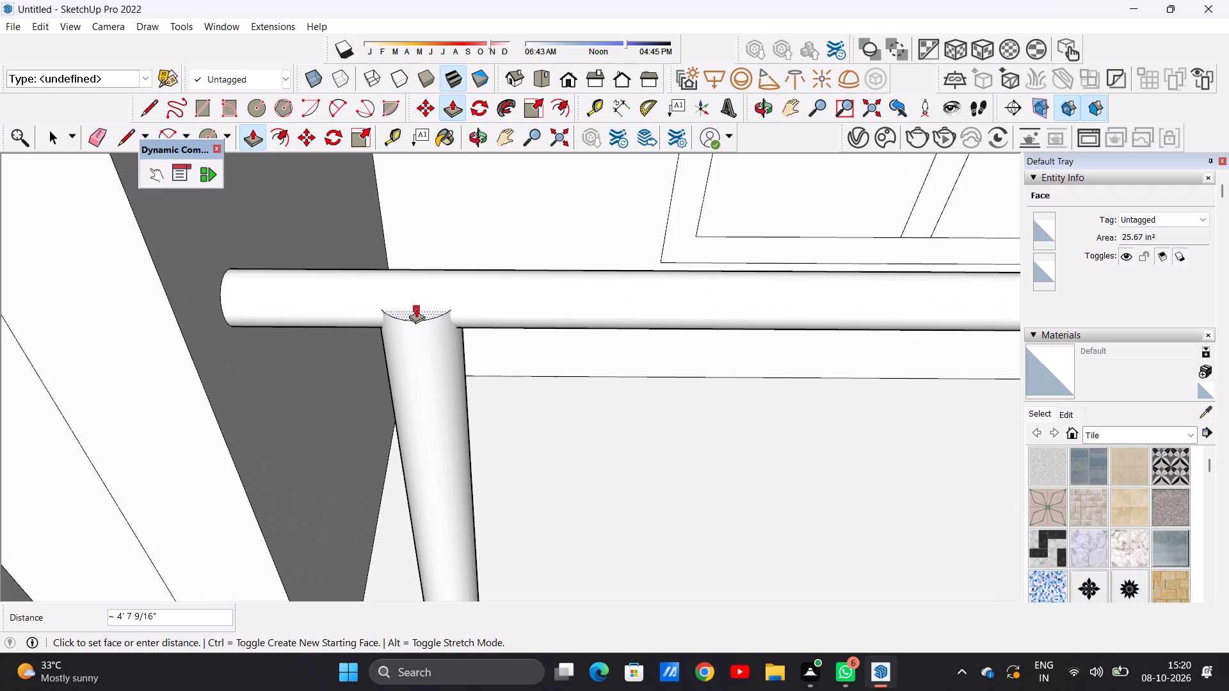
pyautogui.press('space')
# Copy the ledge circle about 10' 10" along the front strip to its far end near the corner post.
pyautogui.scroll(-11, 420, 335)
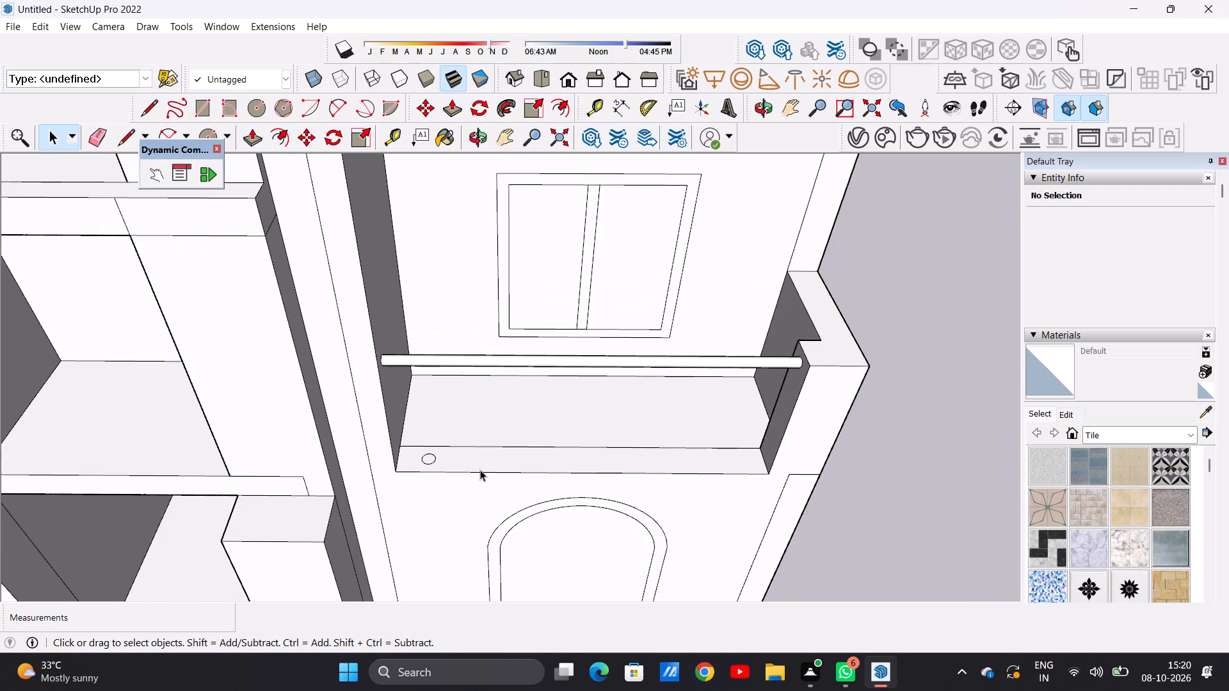
pyautogui.moveTo(532, 495); pyautogui.dragTo(540, 409, button='middle')
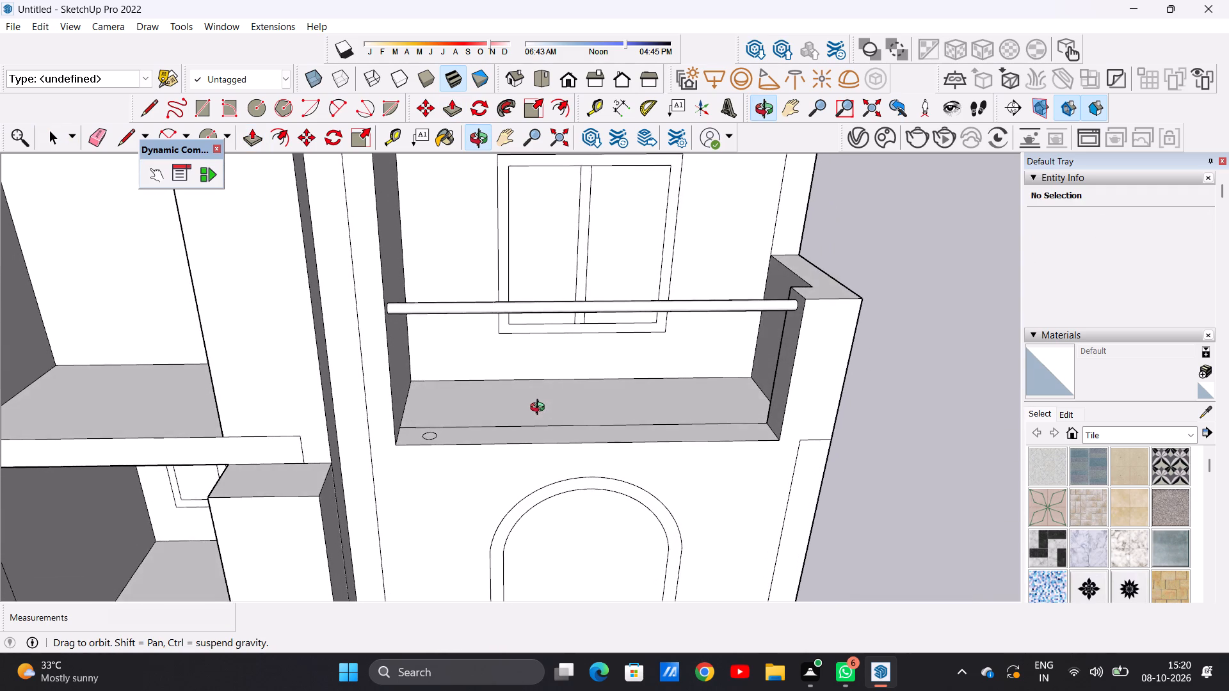
pyautogui.moveTo(540, 409); pyautogui.dragTo(536, 505, button='middle')
pyautogui.scroll(6, 607, 478)
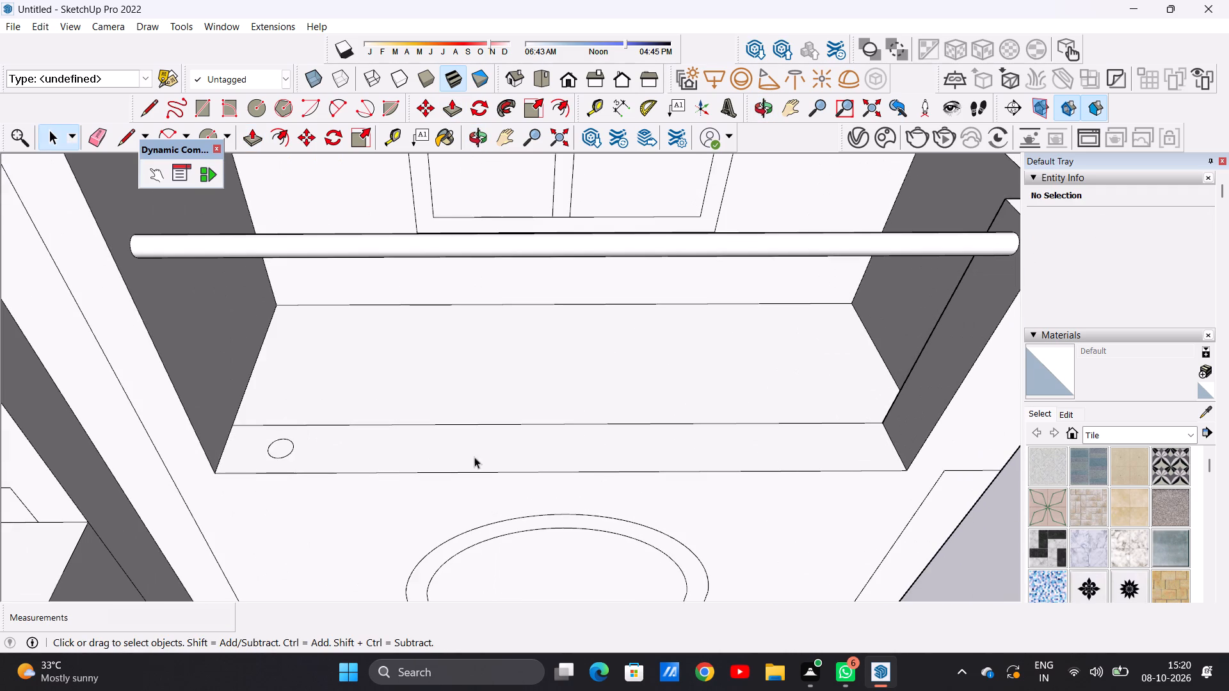
pyautogui.scroll(12, 291, 445)
pyautogui.doubleClick(272, 462)
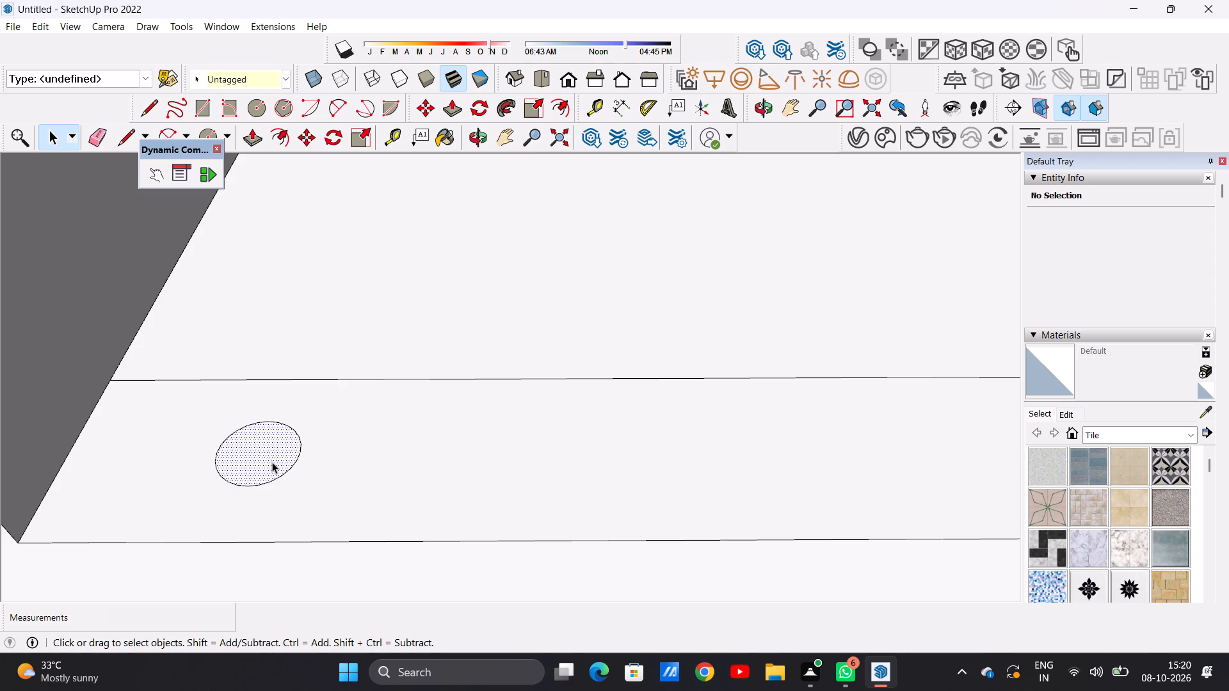
pyautogui.press('m')
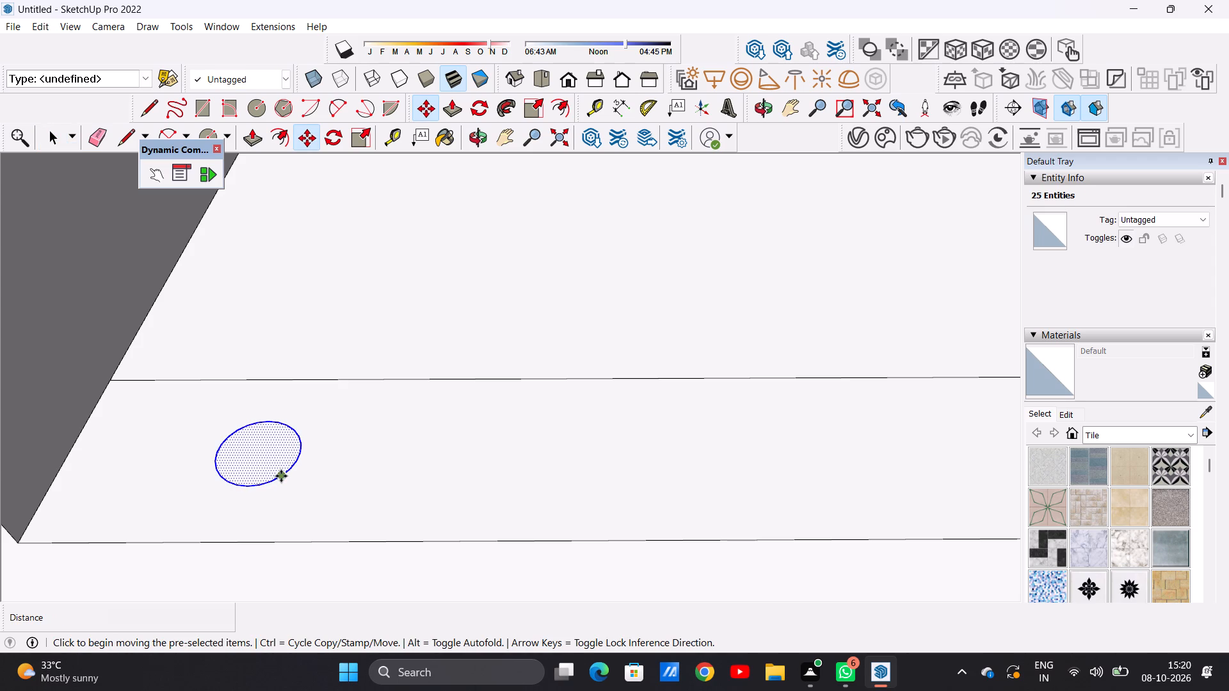
pyautogui.click(281, 476)
pyautogui.scroll(-7, 406, 483)
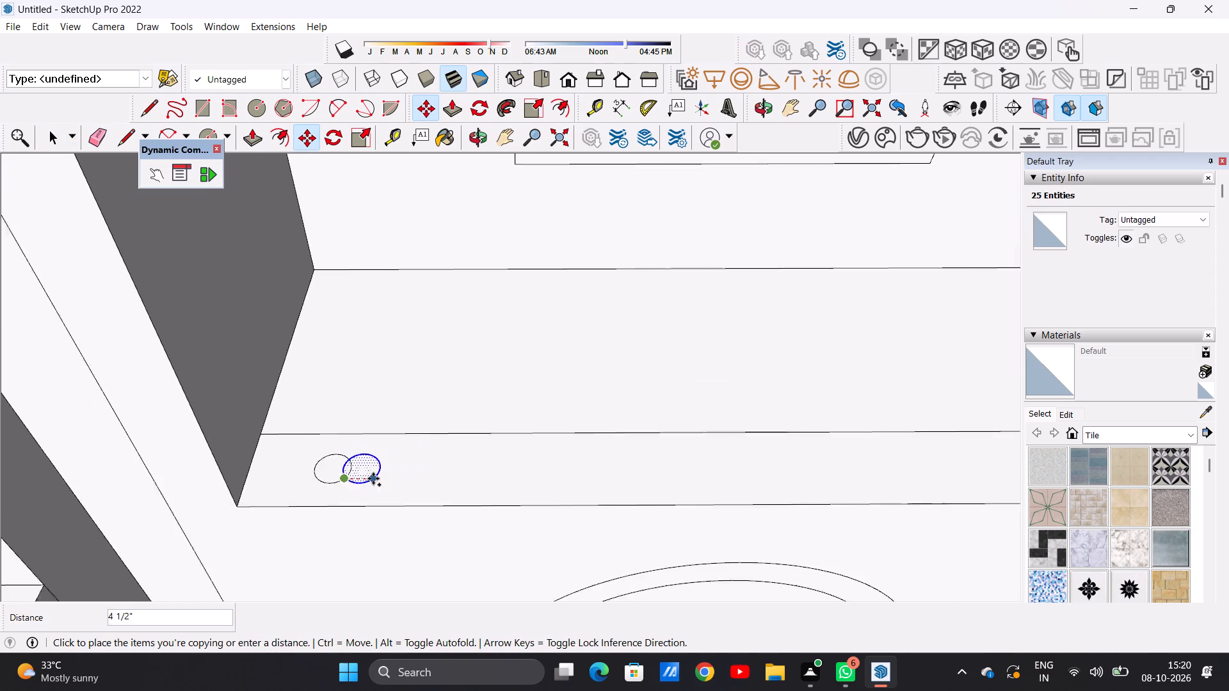
pyautogui.scroll(-10, 373, 479)
pyautogui.scroll(5, 690, 474)
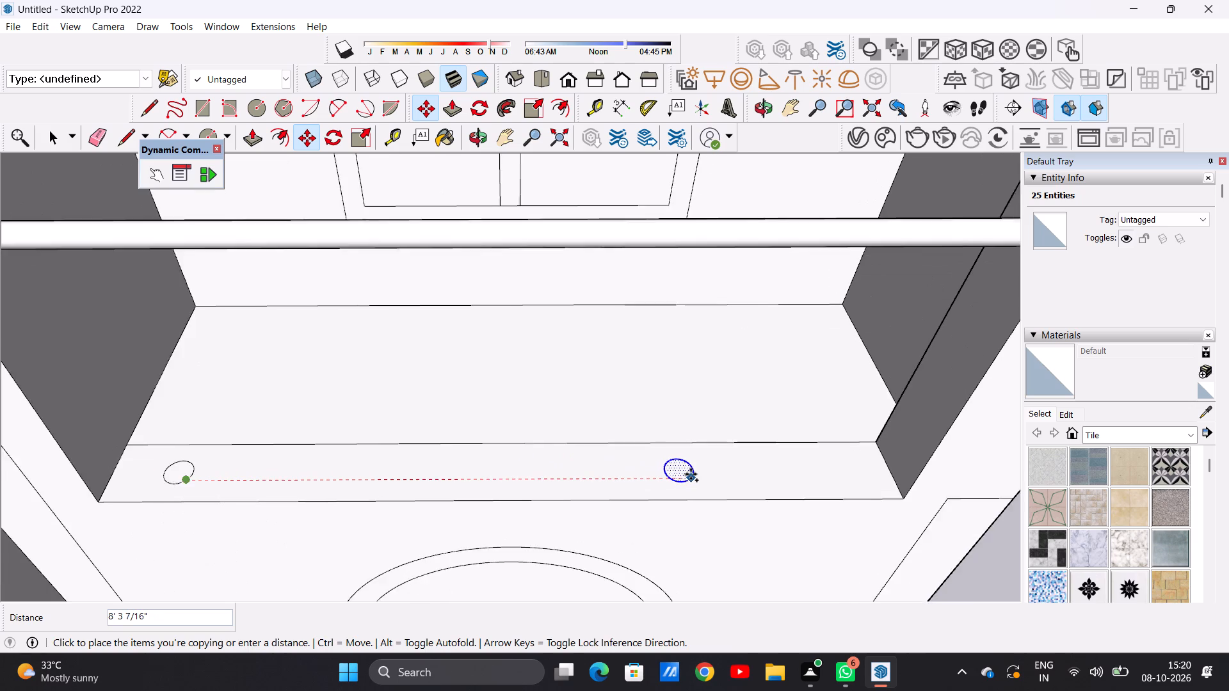
pyautogui.click(863, 477)
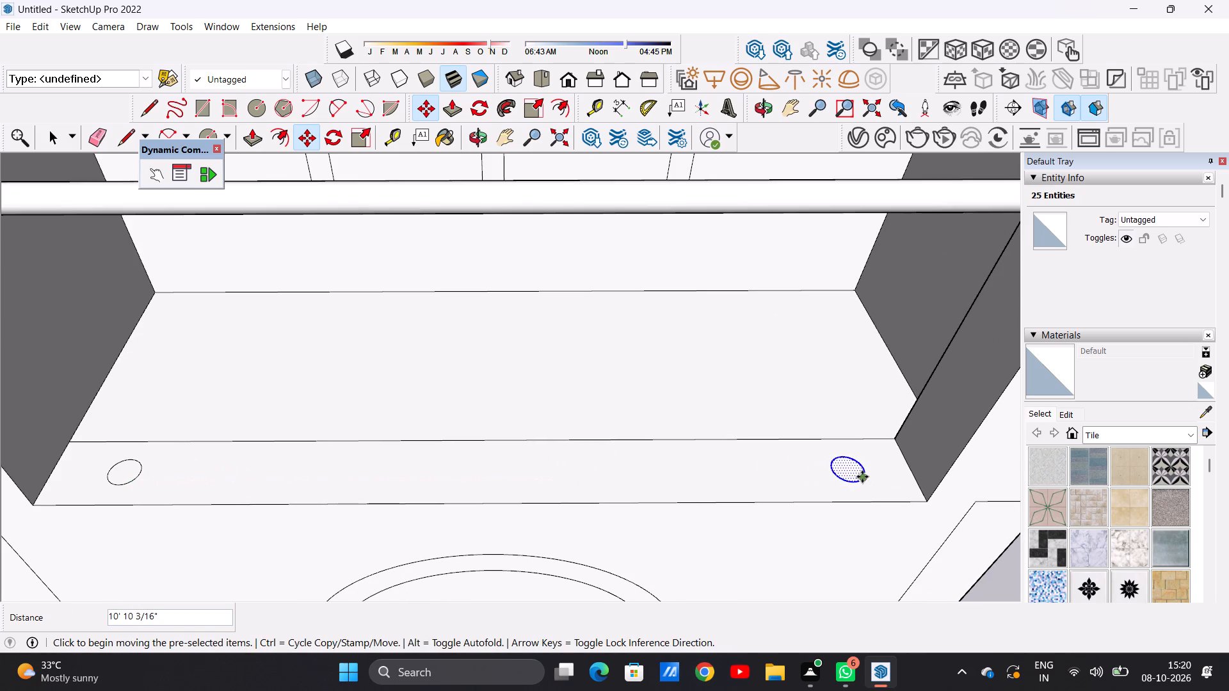
# Place seven more copies of the circle at roughly even spacing between the two end circles on the front strip.
pyautogui.click(861, 478)
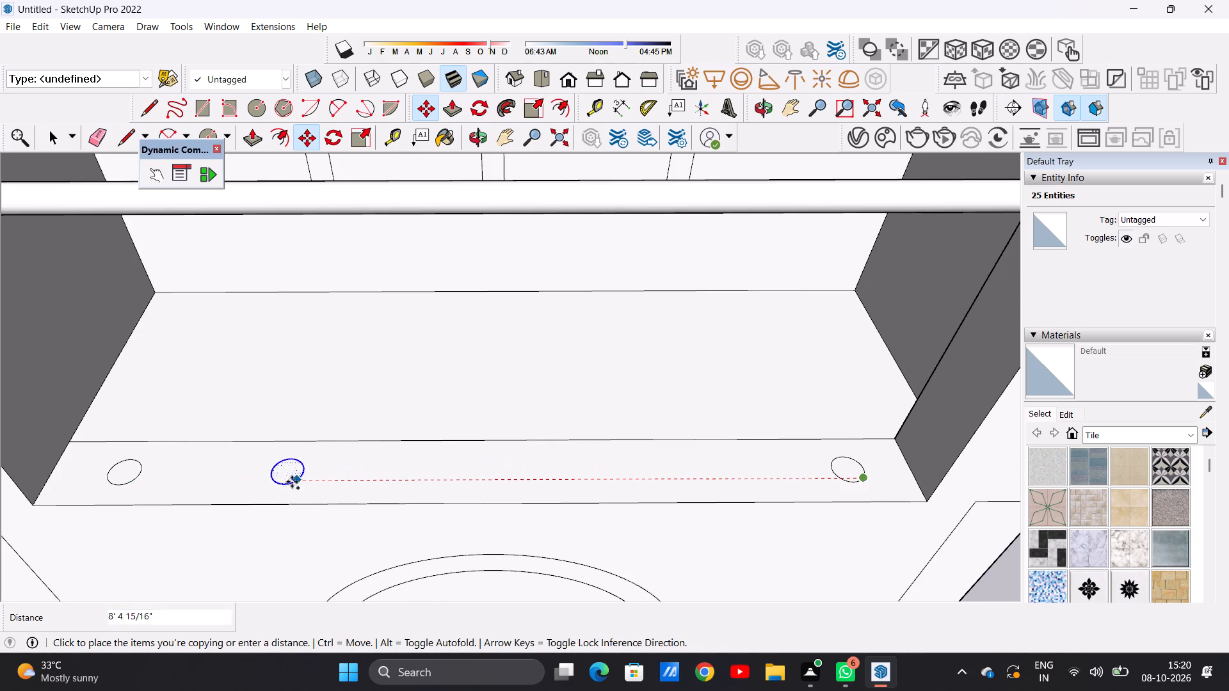
pyautogui.click(217, 481)
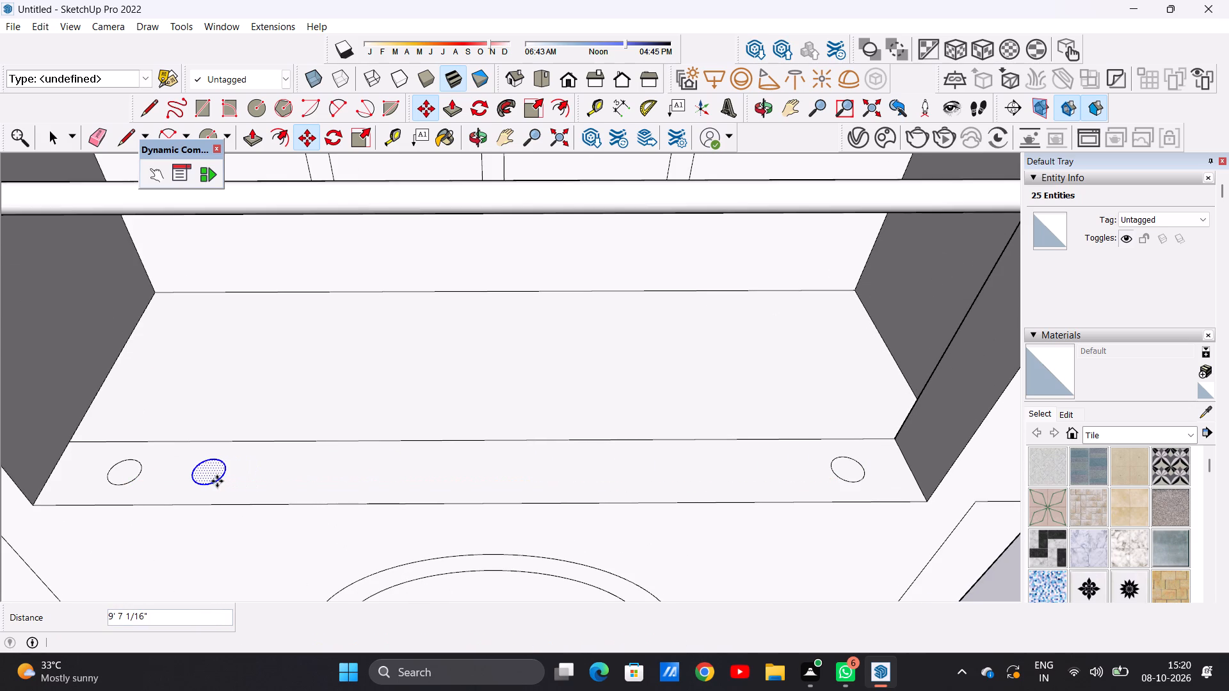
pyautogui.click(217, 481)
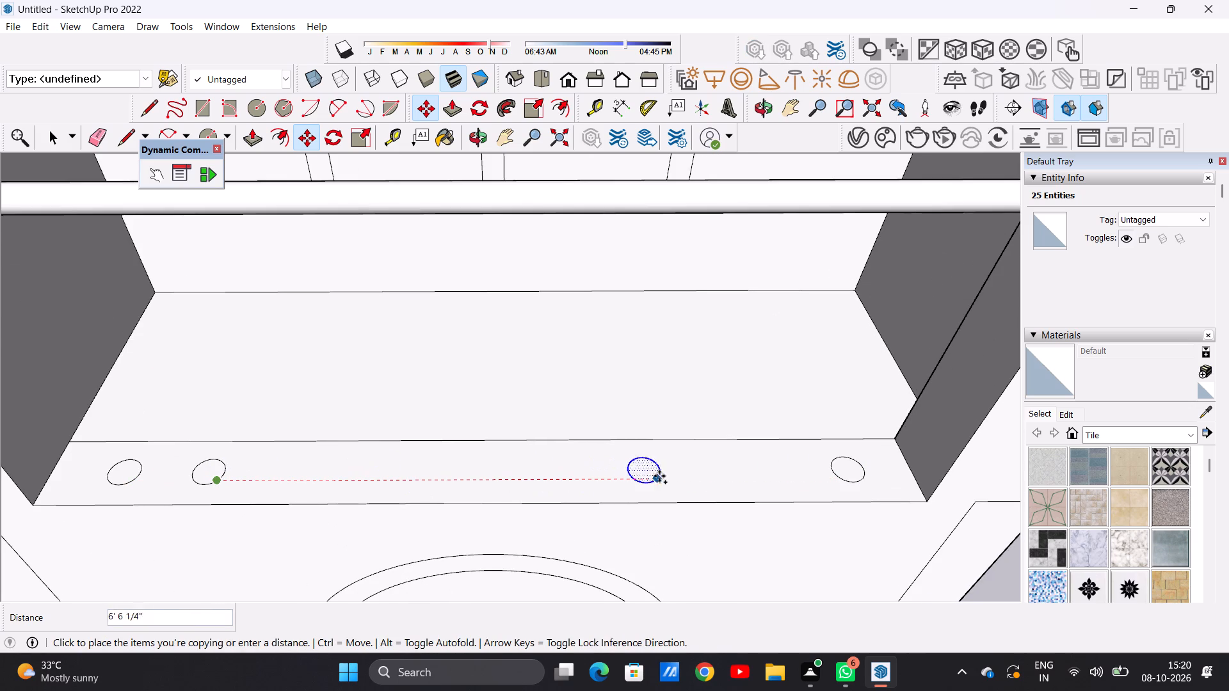
pyautogui.click(765, 481)
pyautogui.click(765, 481)
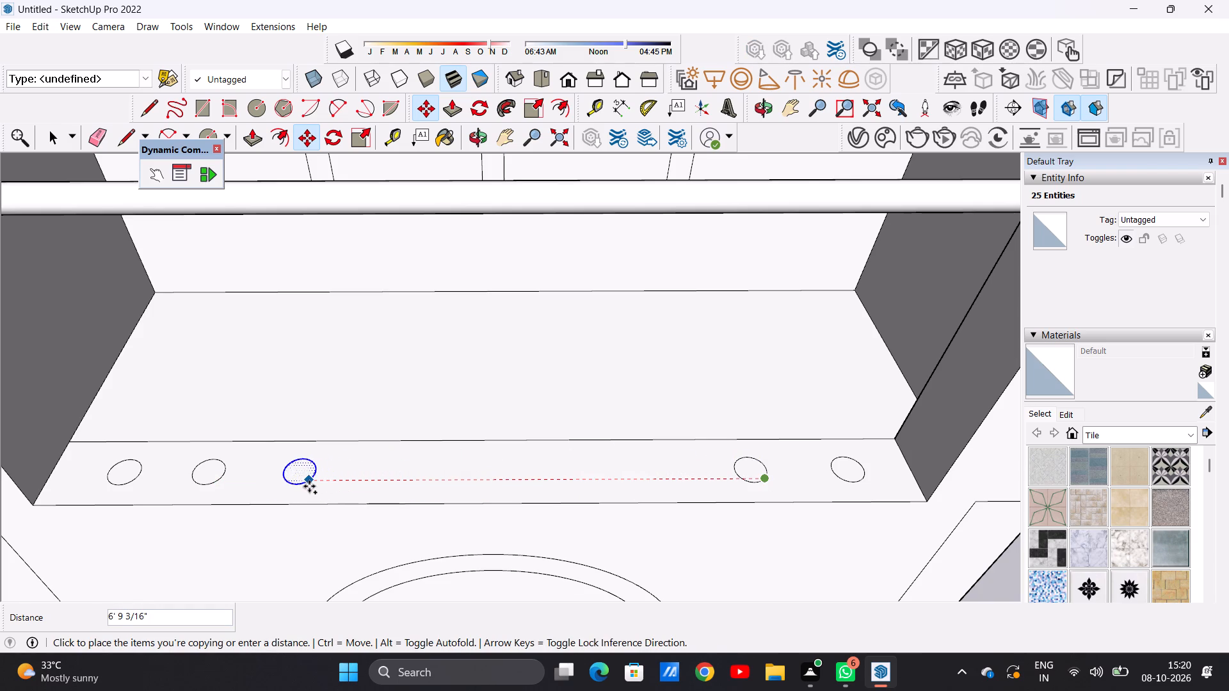
pyautogui.click(309, 486)
pyautogui.click(309, 486)
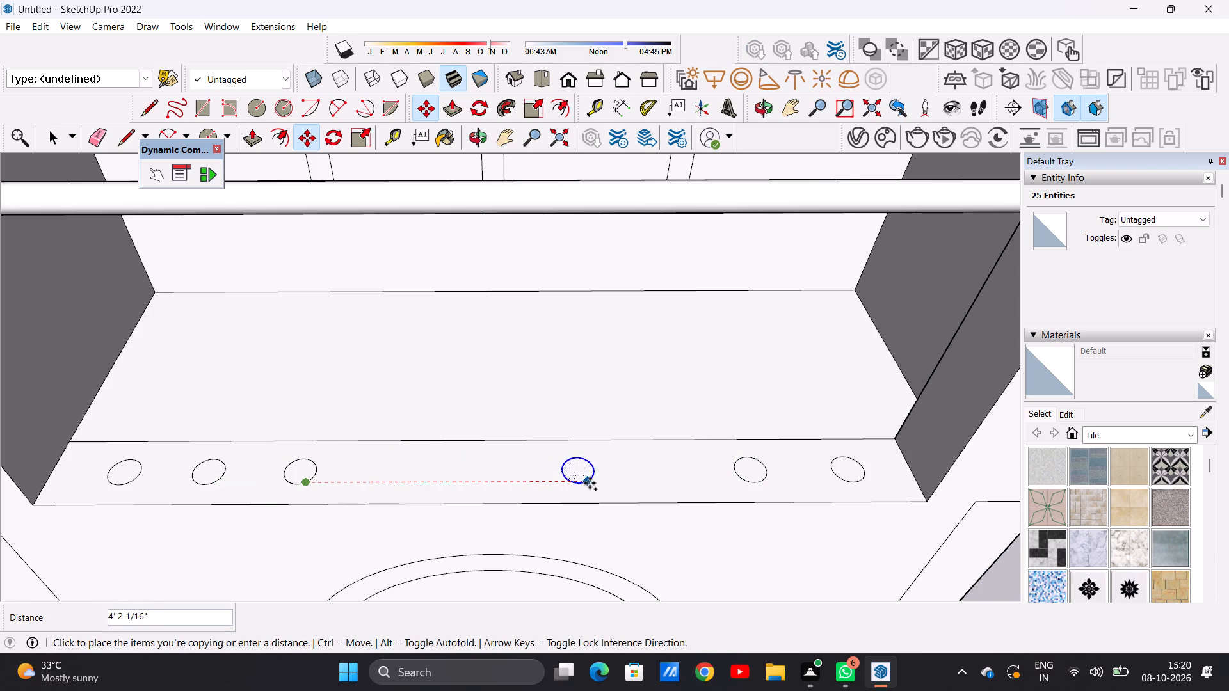
pyautogui.click(666, 481)
pyautogui.click(666, 481)
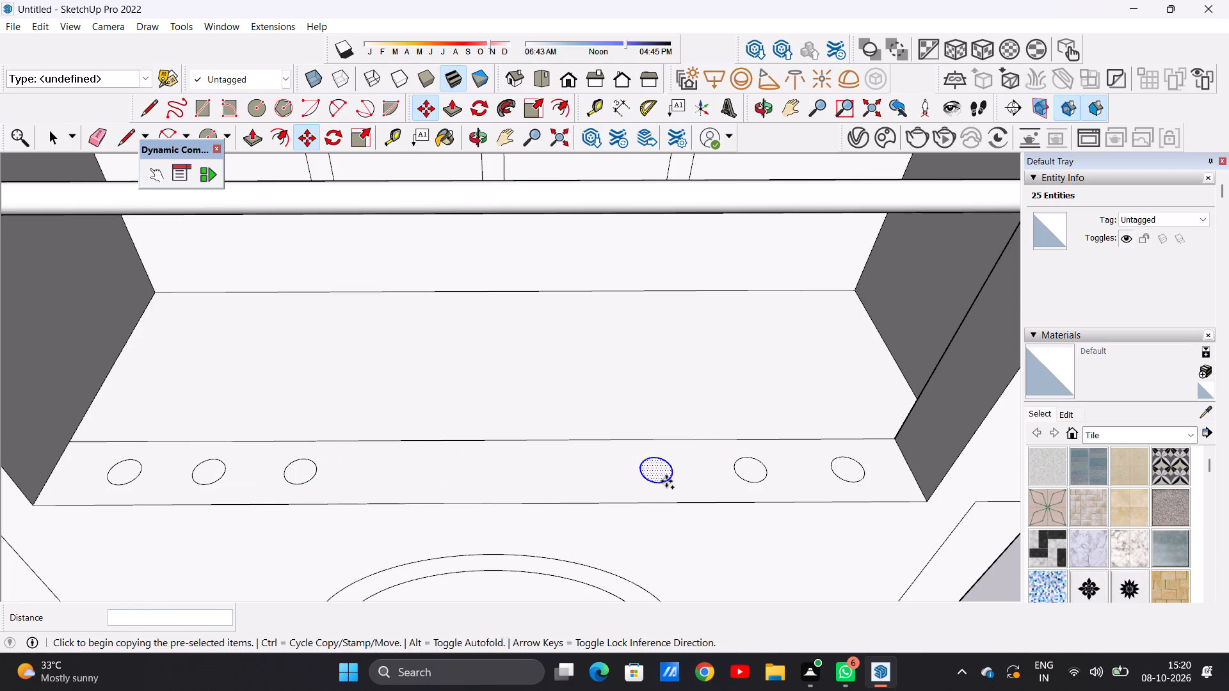
pyautogui.click(397, 484)
pyautogui.click(397, 484)
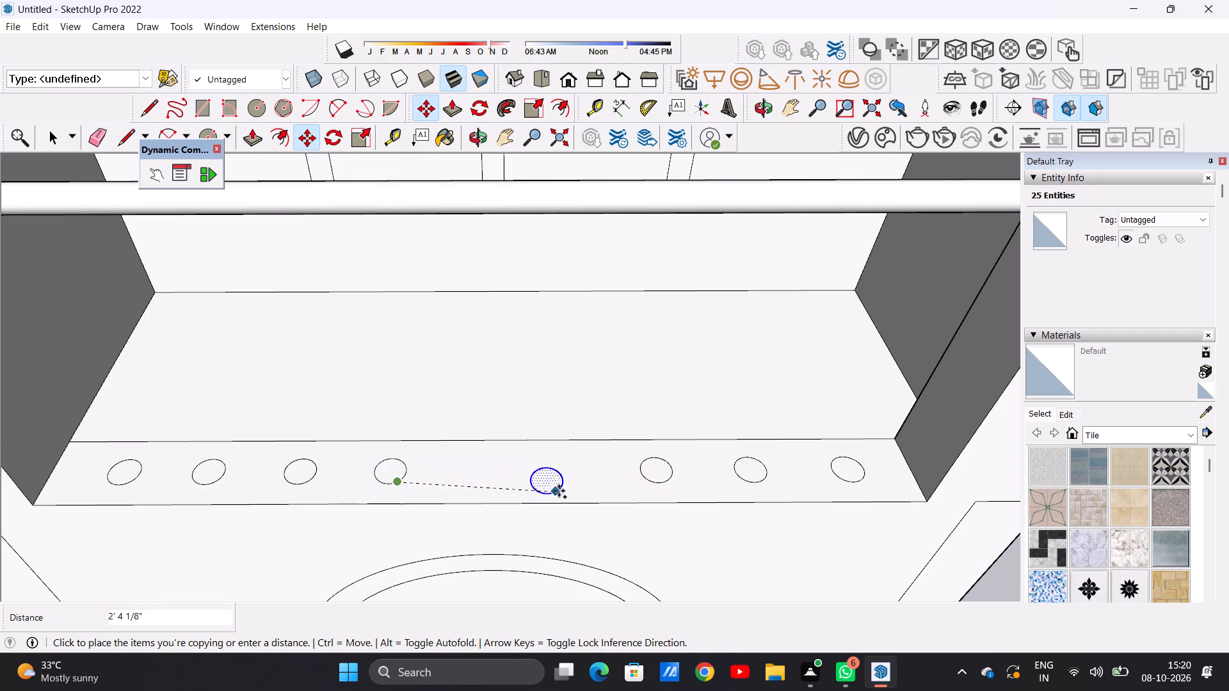
pyautogui.click(571, 481)
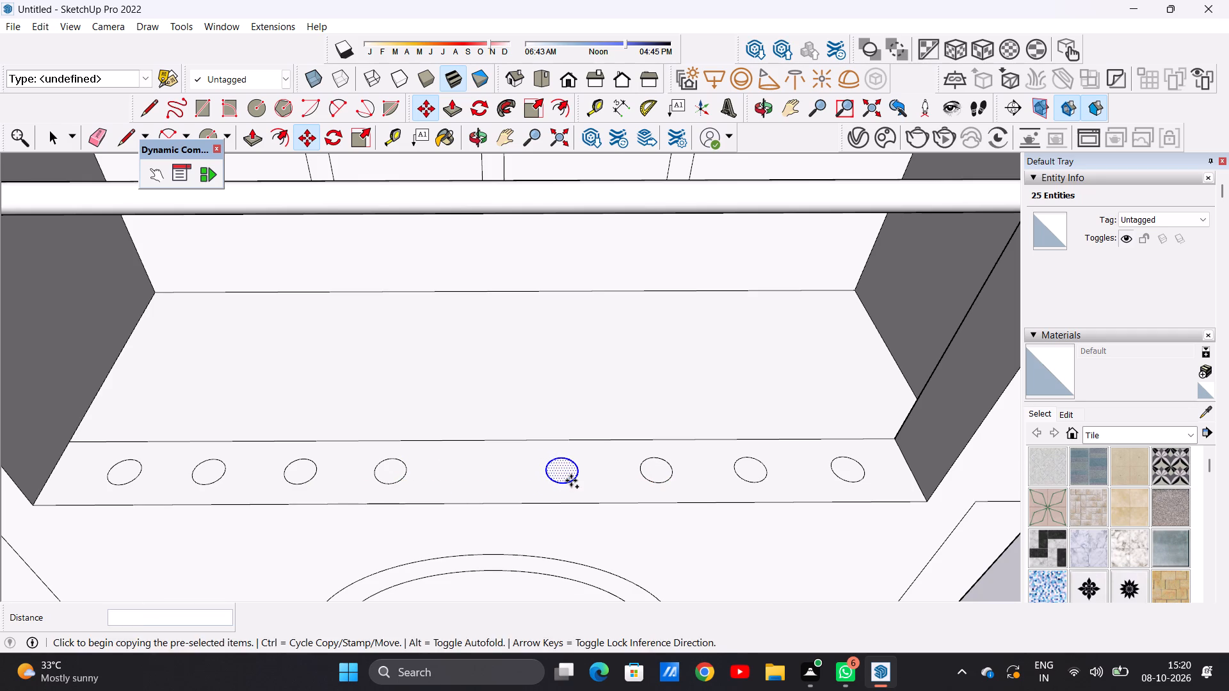
pyautogui.click(571, 481)
pyautogui.click(485, 481)
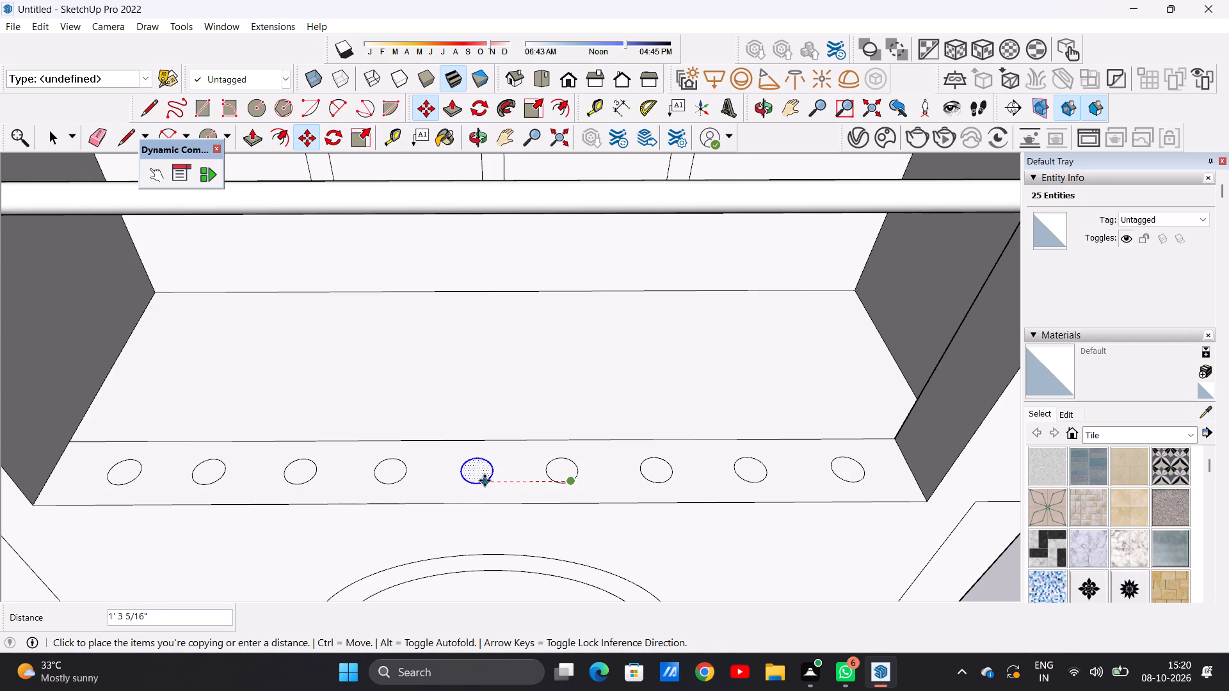
pyautogui.press('space')
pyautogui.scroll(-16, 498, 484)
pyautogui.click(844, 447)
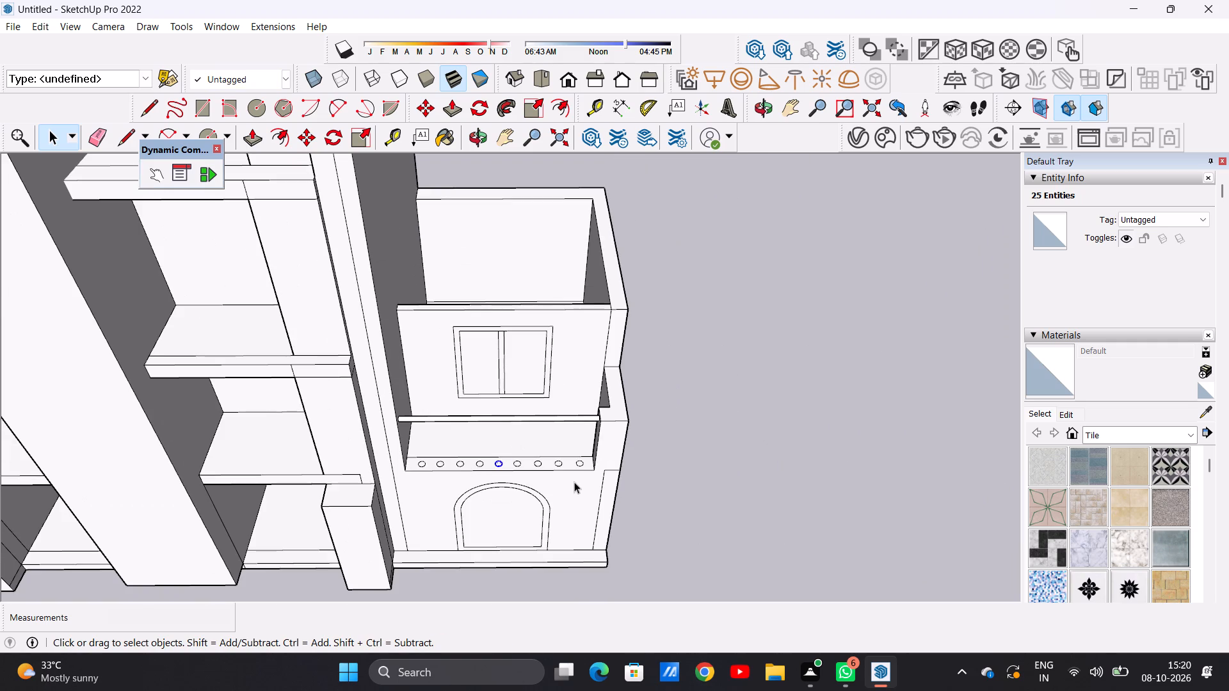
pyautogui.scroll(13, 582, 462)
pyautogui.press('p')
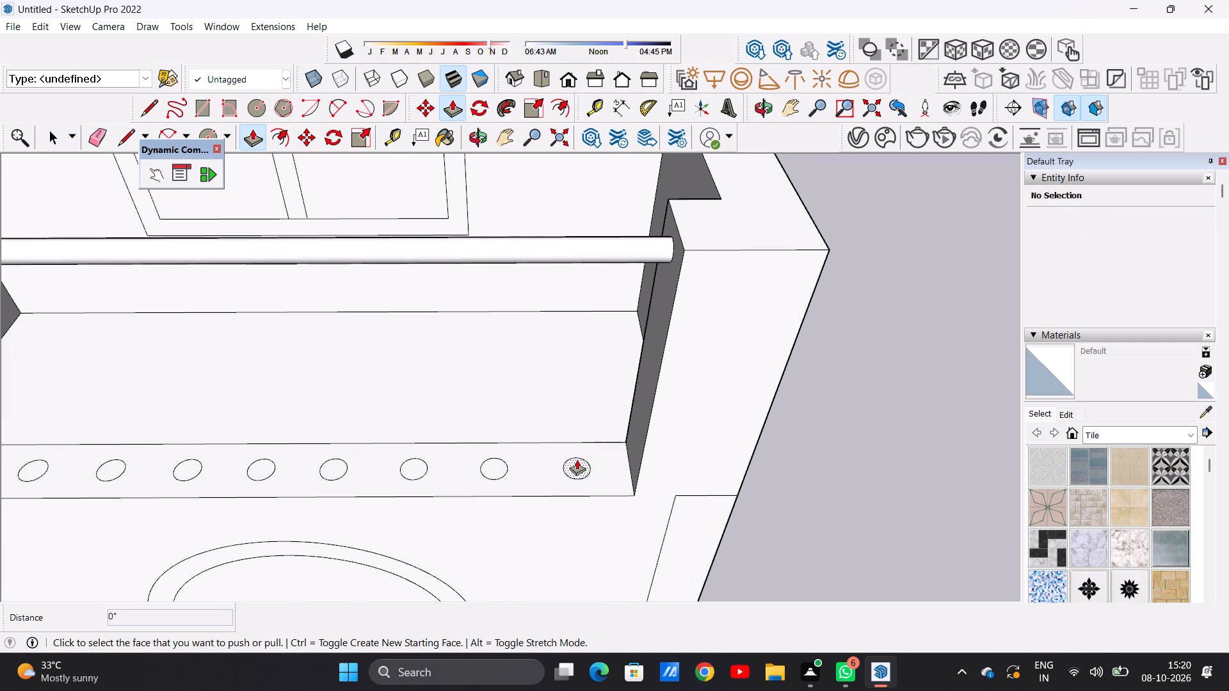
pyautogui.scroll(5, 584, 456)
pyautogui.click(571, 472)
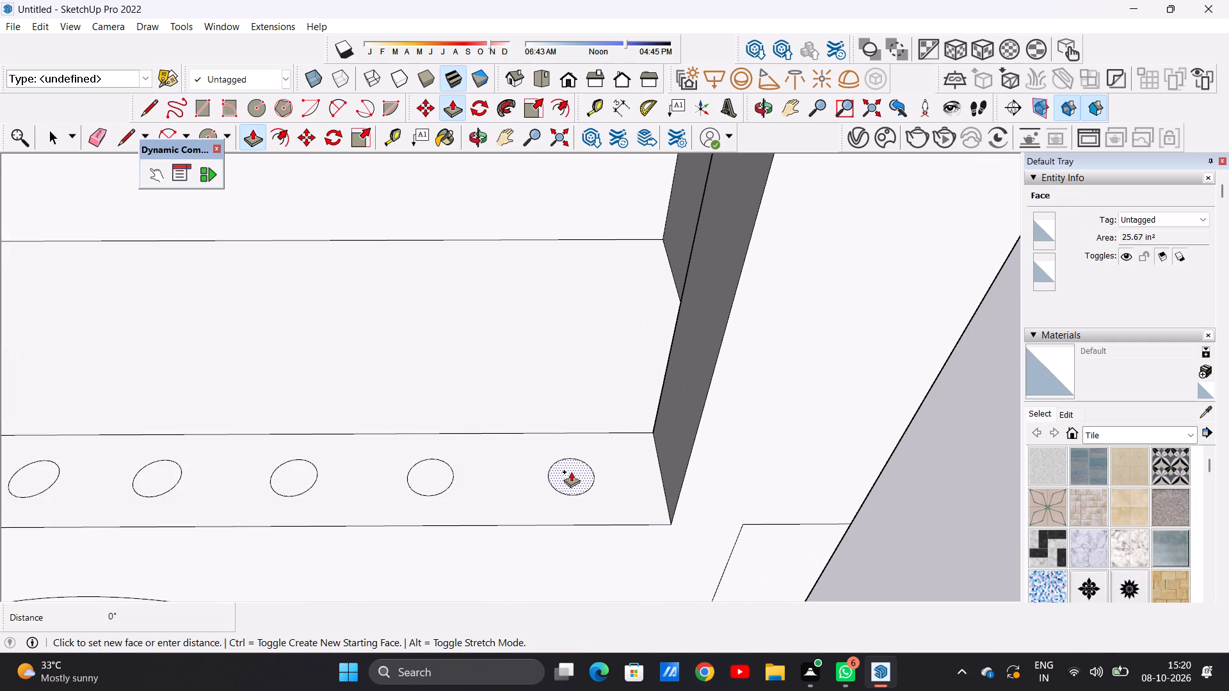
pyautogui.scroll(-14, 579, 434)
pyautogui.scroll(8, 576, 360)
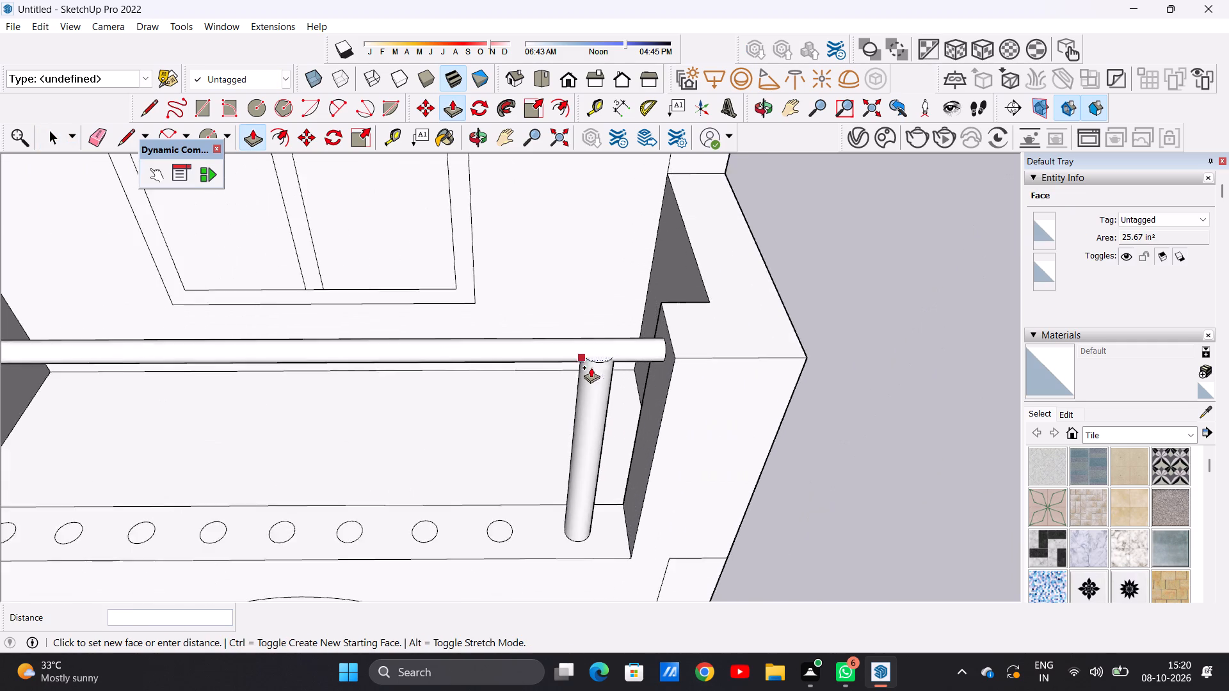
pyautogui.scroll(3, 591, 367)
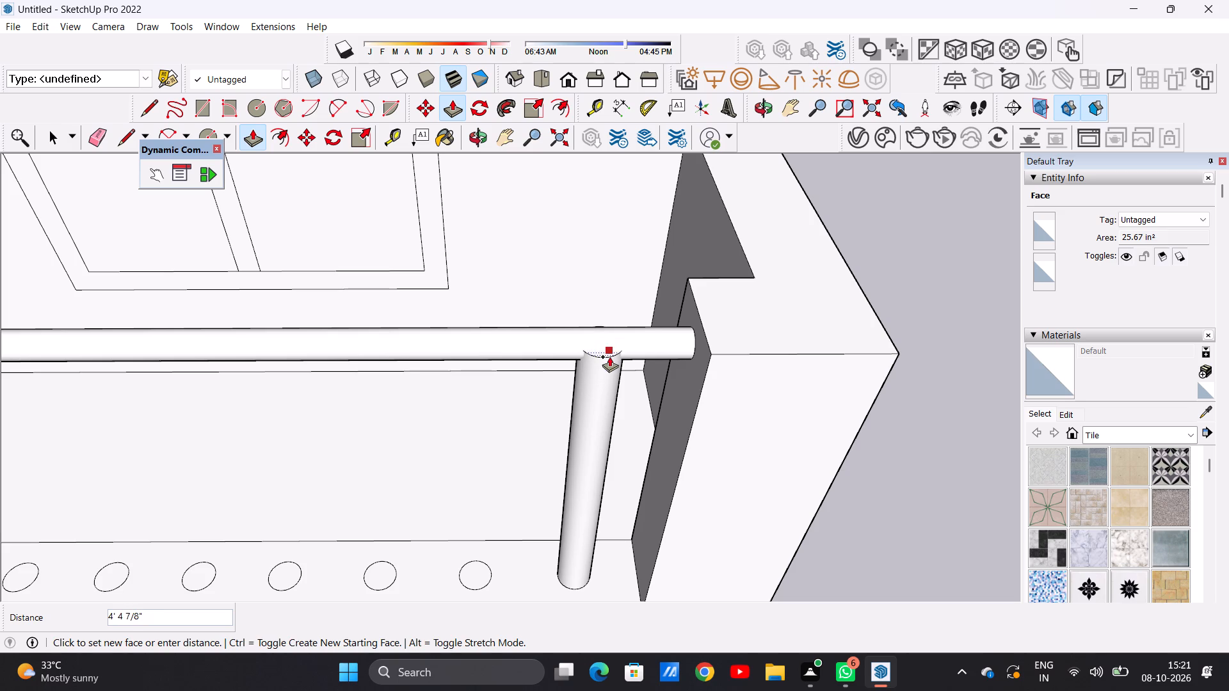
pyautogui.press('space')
# Undo the copied circles and the original circle on the ledge's front strip, leaving the strip blank below the handrail.
pyautogui.scroll(-7, 632, 393)
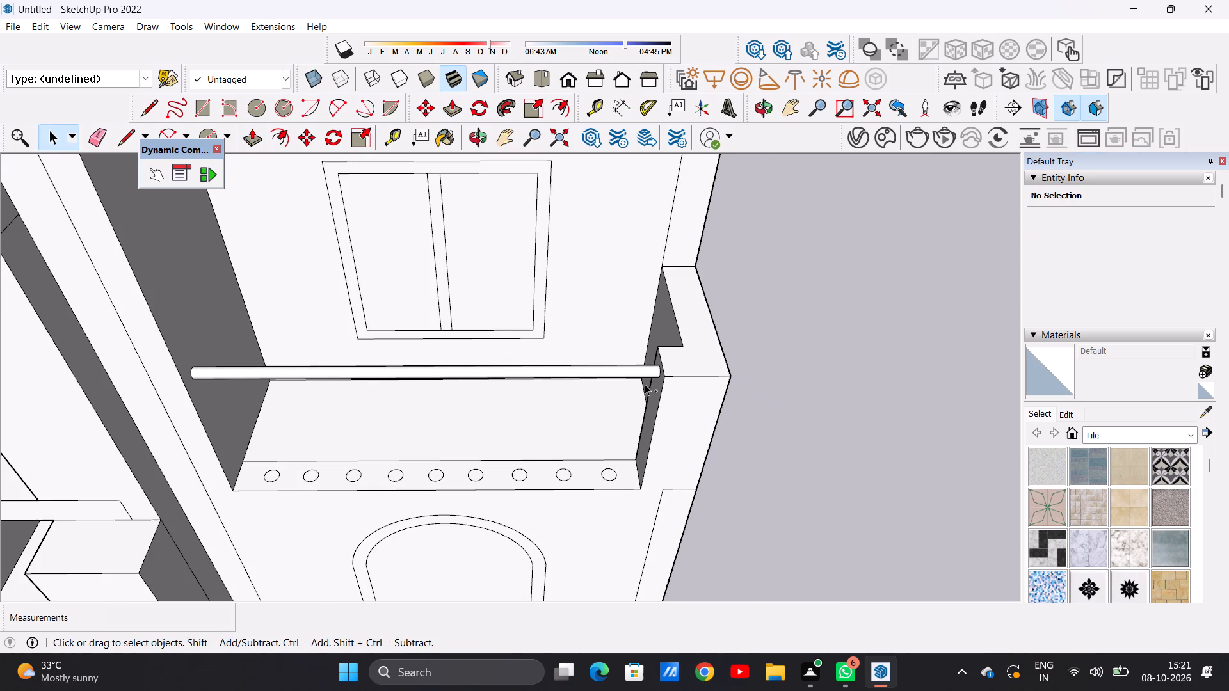
pyautogui.hotkey('ctrl', 'z')
pyautogui.hotkey('ctrl', 'z')
pyautogui.hotkey('ctrl', 'z')
pyautogui.hotkey('ctrl', 'z')
pyautogui.hotkey('ctrl', 'z')
pyautogui.hotkey('ctrl', 'z')
pyautogui.hotkey('ctrl', 'z')
pyautogui.hotkey('ctrl', 'z')
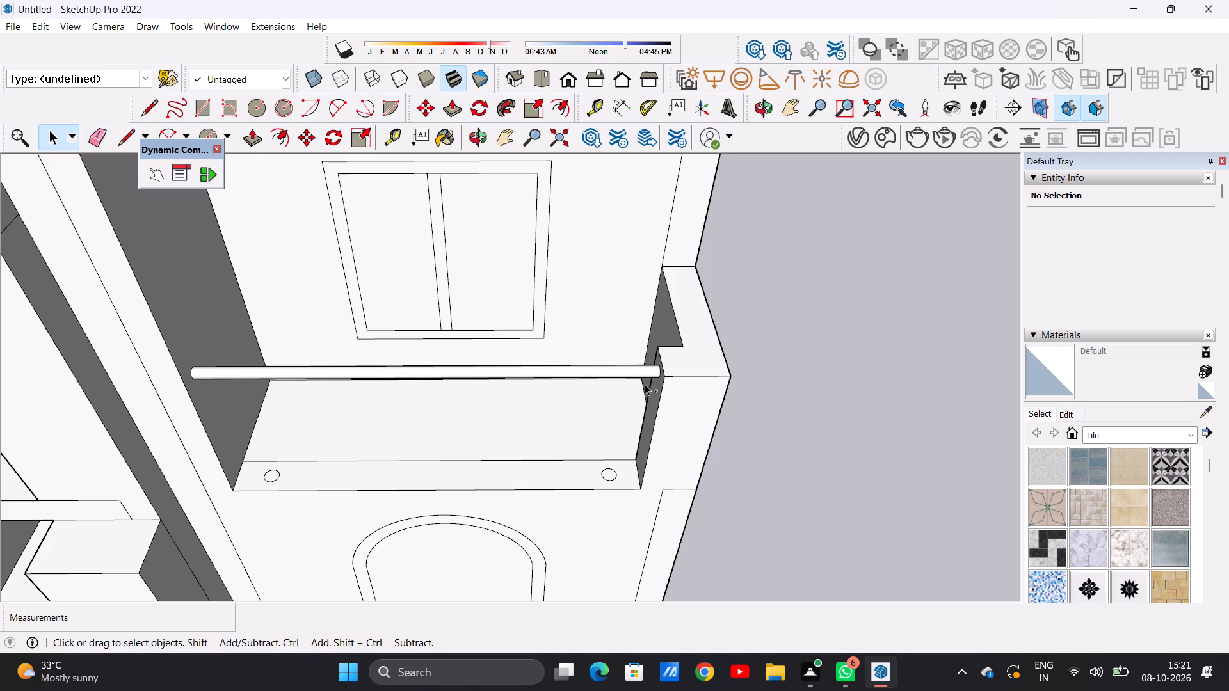
pyautogui.hotkey('ctrl', 'z')
# Draw a smaller circle of about 1 1/2" radius on the ledge's front strip, near the tower wall.
pyautogui.scroll(3, 250, 480)
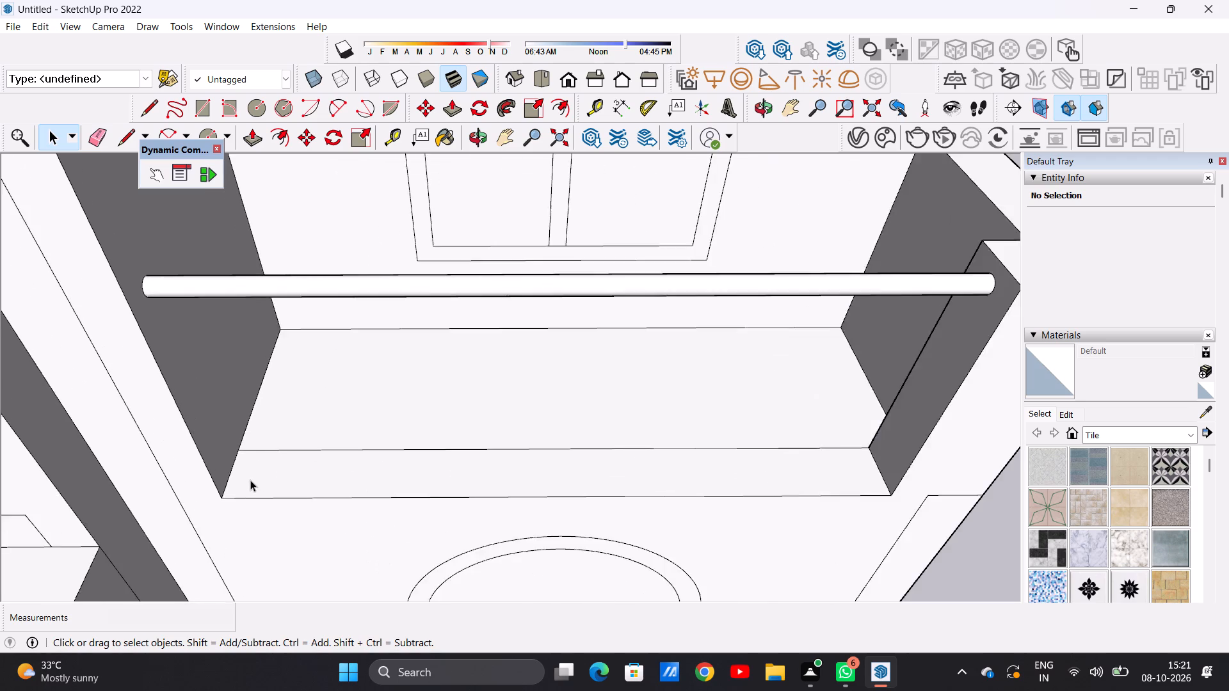
pyautogui.scroll(9, 250, 480)
pyautogui.press('c')
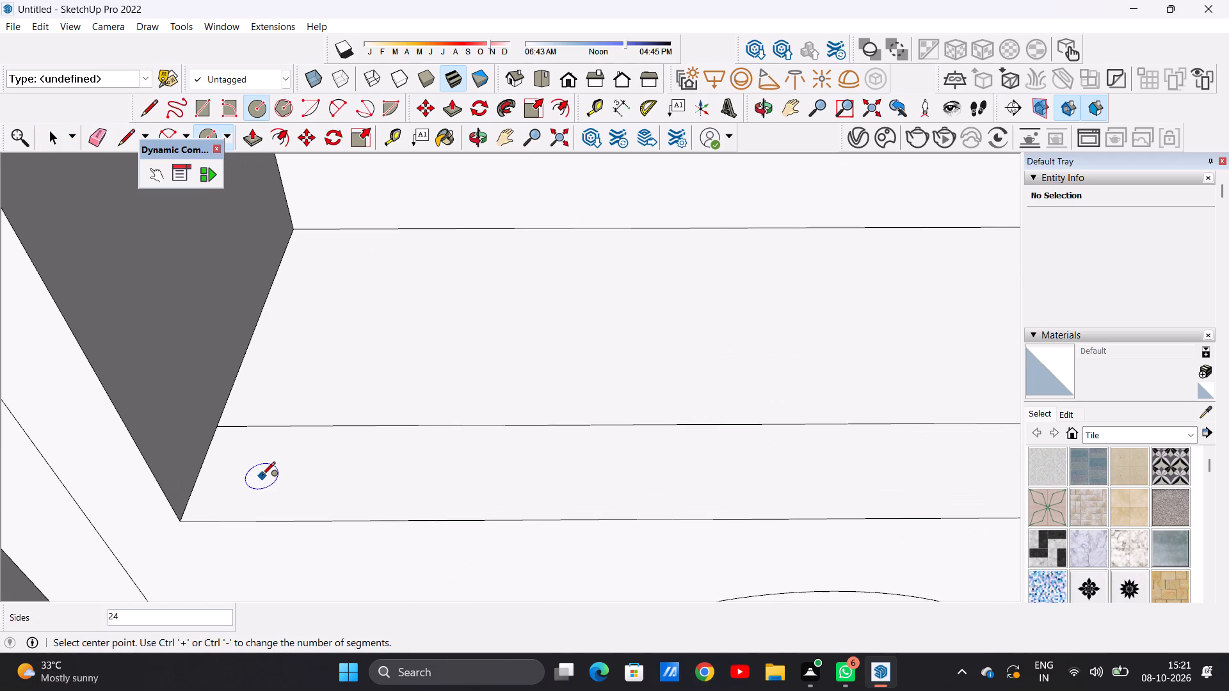
pyautogui.click(269, 468)
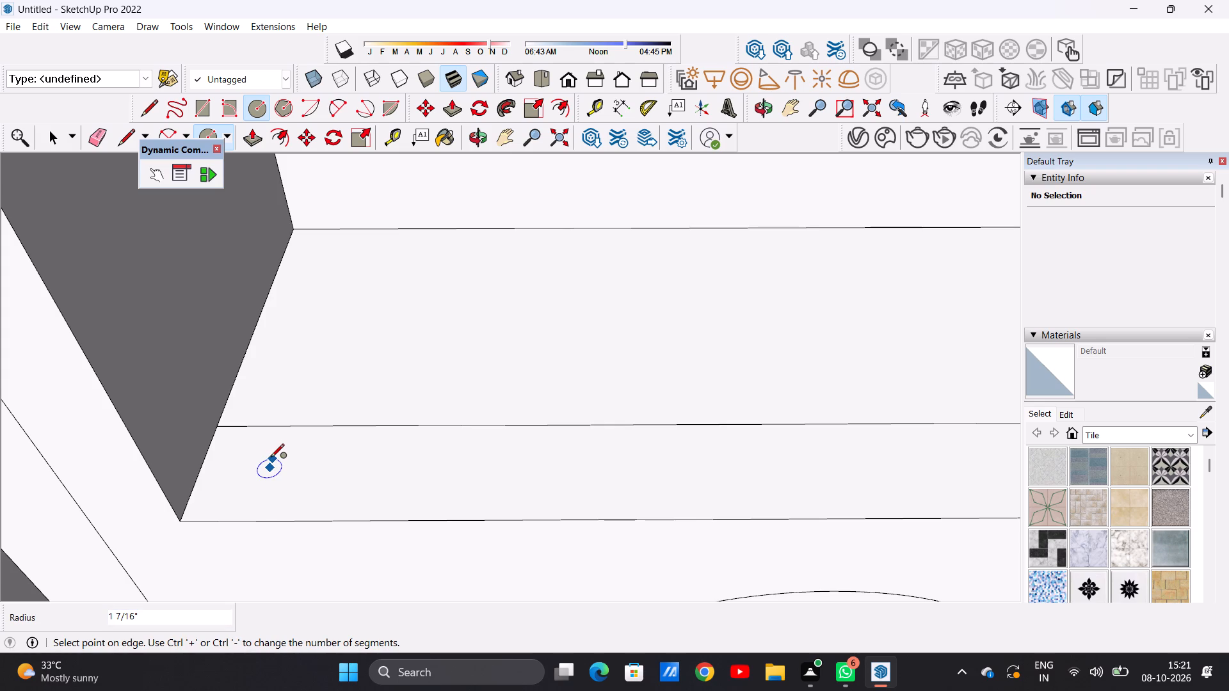
pyautogui.click(271, 458)
pyautogui.press('space')
# Copy the small circle with its face about 11' 5" along the front strip to its far end near the corner post.
pyautogui.scroll(5, 274, 482)
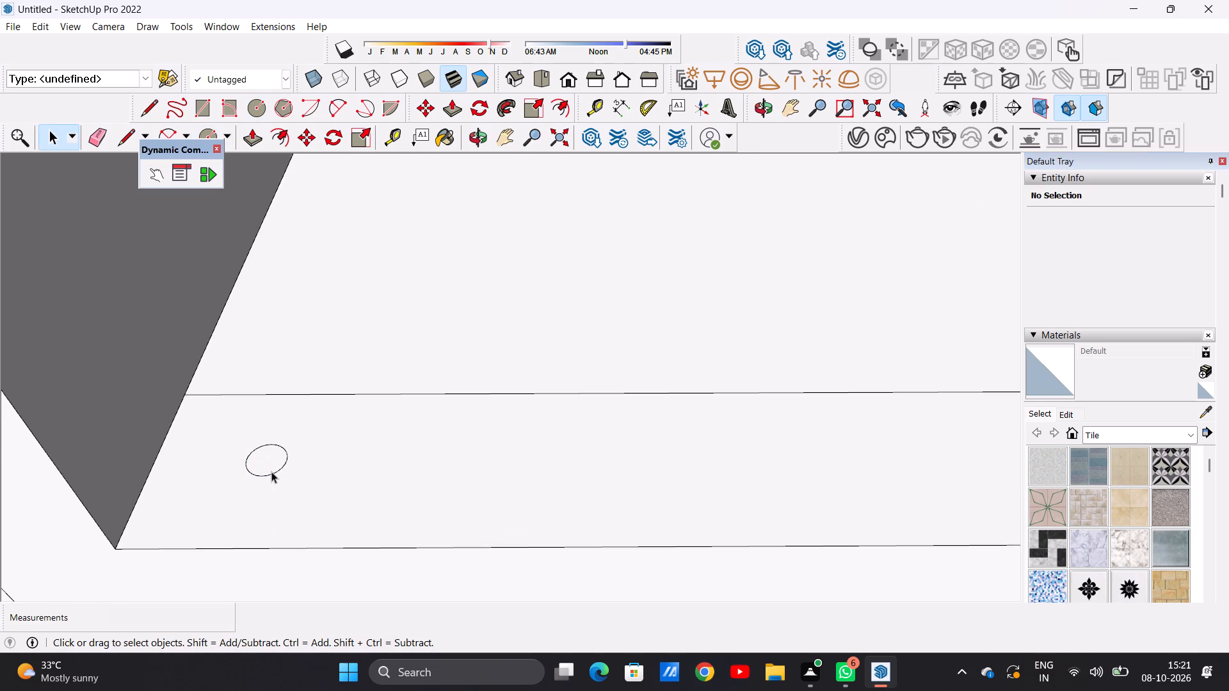
pyautogui.doubleClick(271, 472)
pyautogui.scroll(-12, 312, 459)
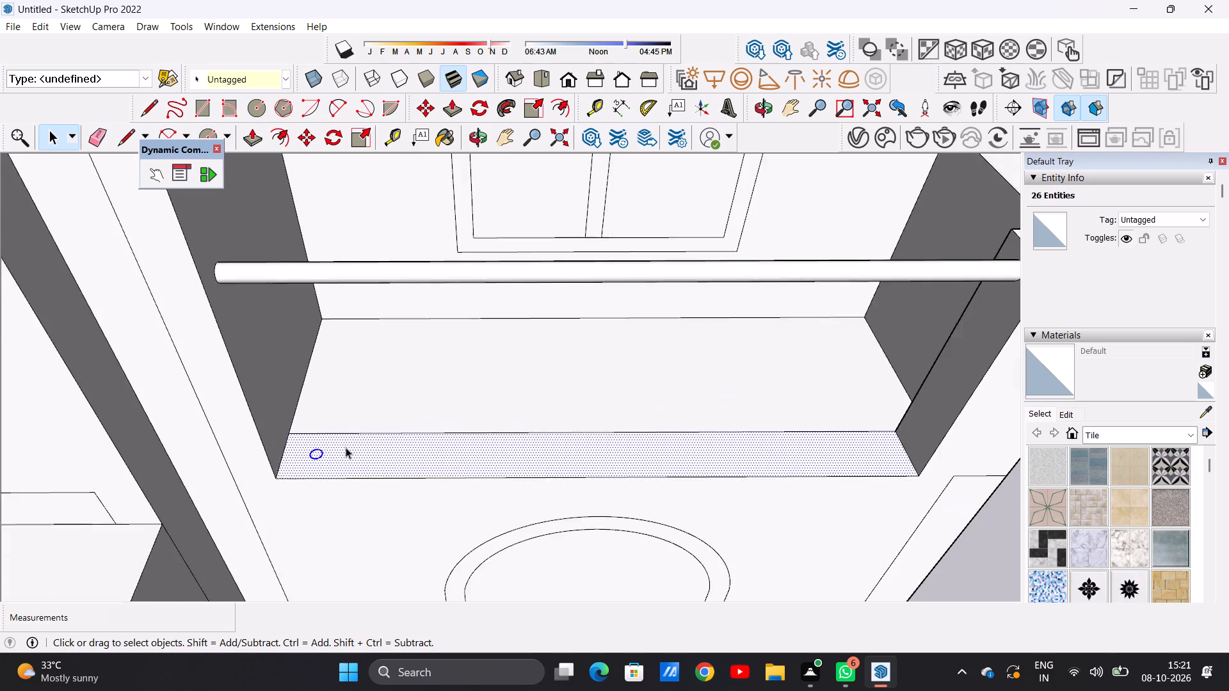
pyautogui.scroll(-3, 346, 447)
pyautogui.scroll(2, 346, 447)
pyautogui.scroll(-3, 346, 447)
pyautogui.click(899, 510)
pyautogui.scroll(1, 339, 441)
pyautogui.scroll(-1, 339, 441)
pyautogui.scroll(2, 339, 441)
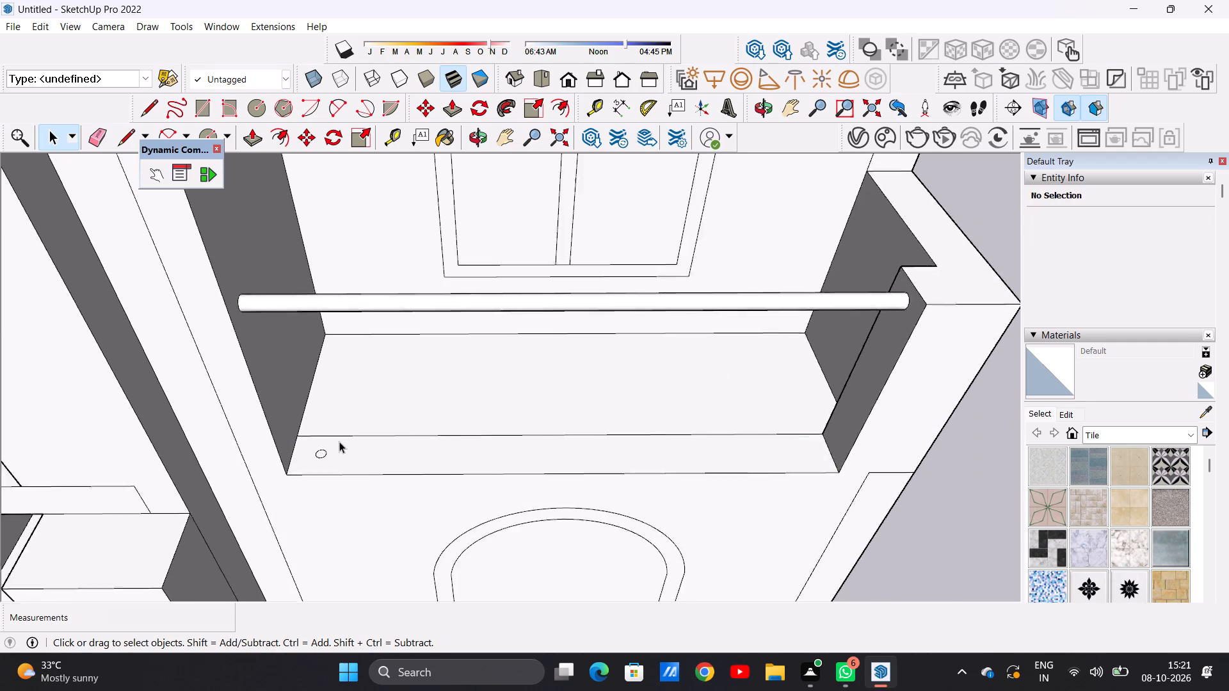
pyautogui.scroll(20, 339, 441)
pyautogui.click(323, 478)
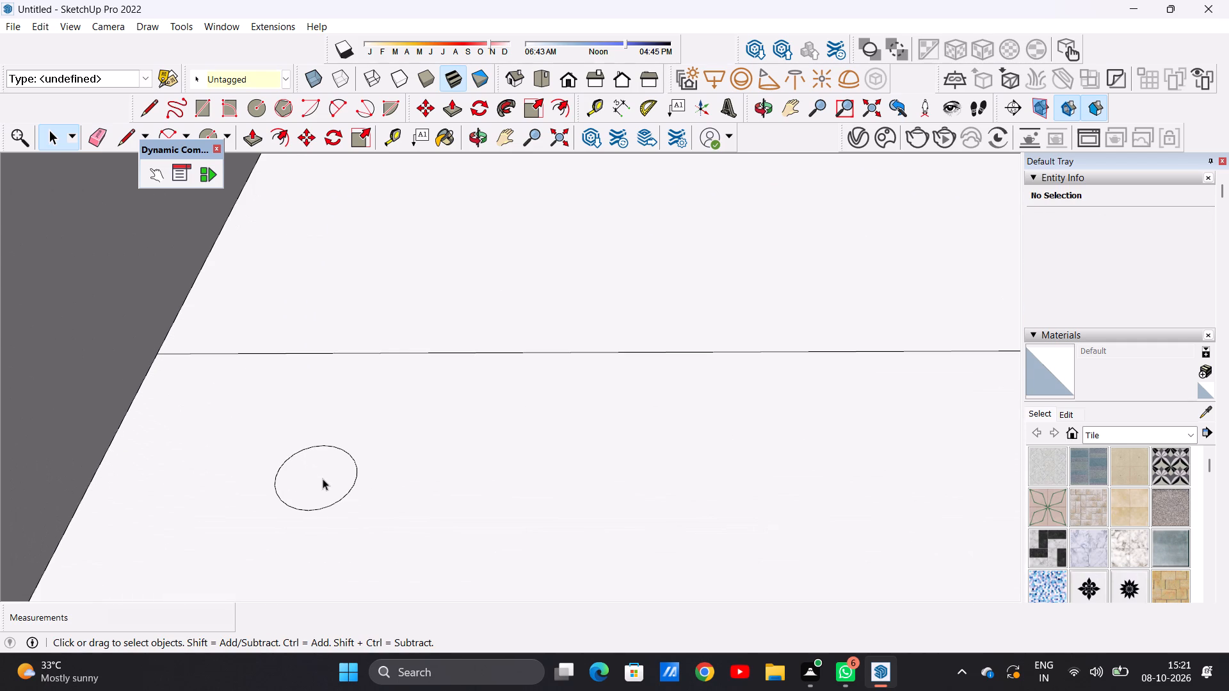
pyautogui.click(323, 479)
pyautogui.press('m')
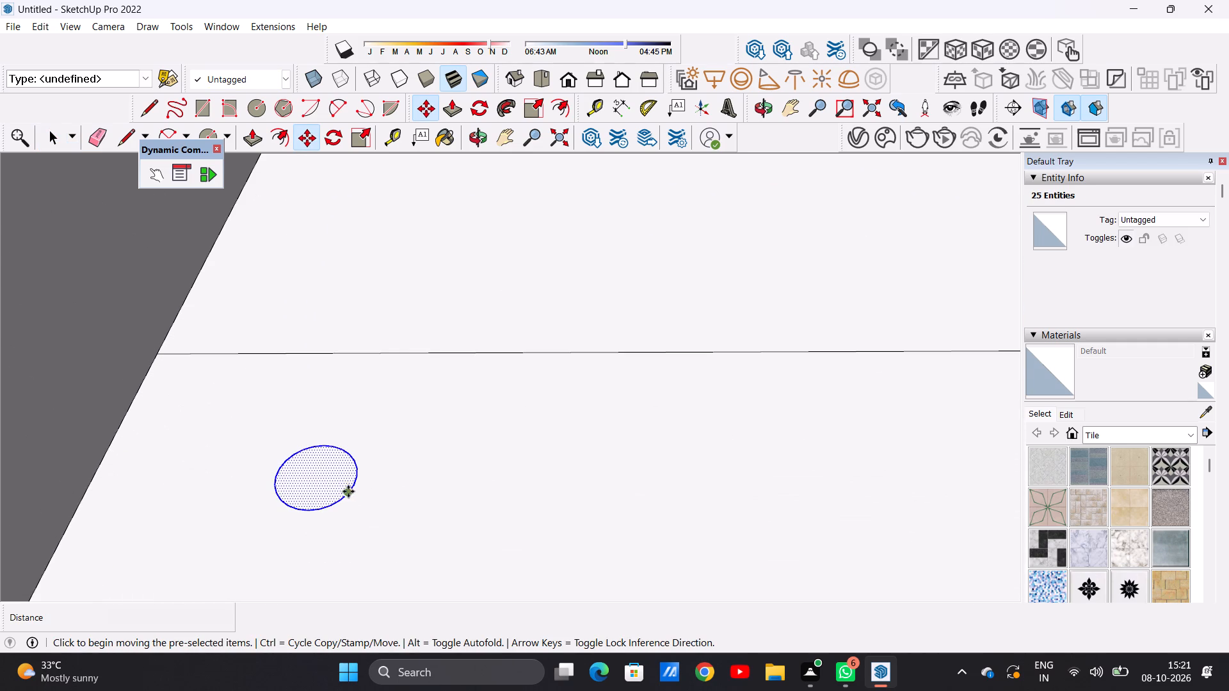
pyautogui.click(349, 491)
pyautogui.scroll(-3, 453, 506)
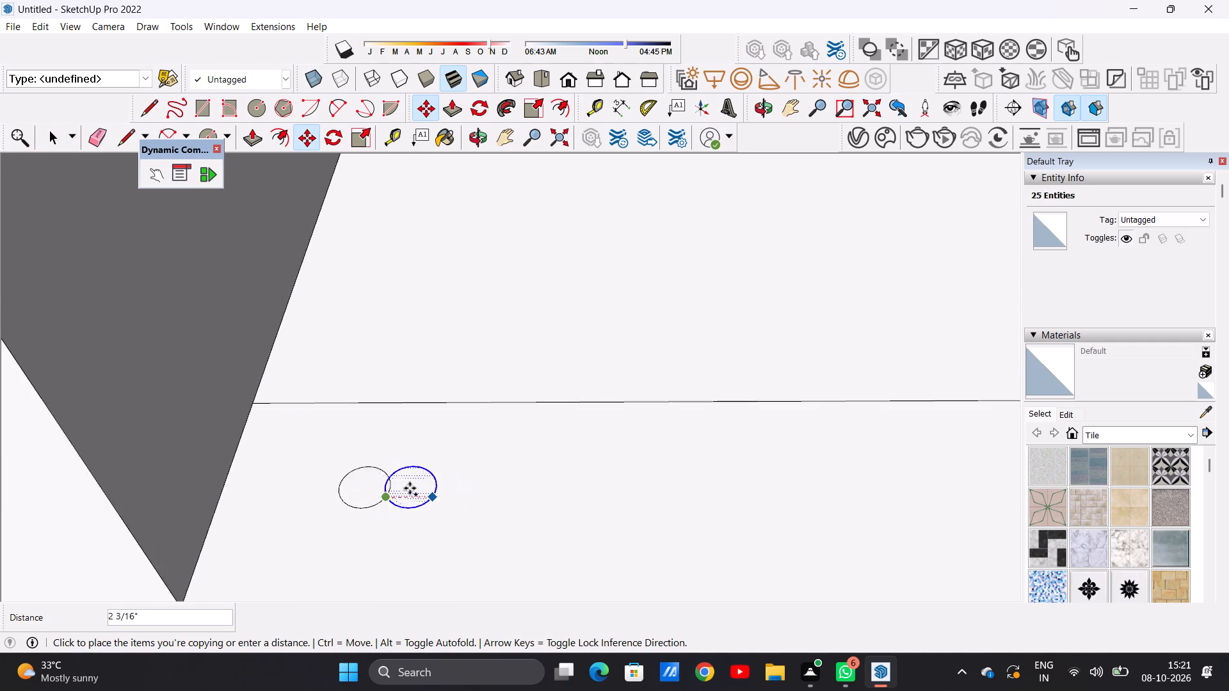
pyautogui.scroll(-20, 410, 488)
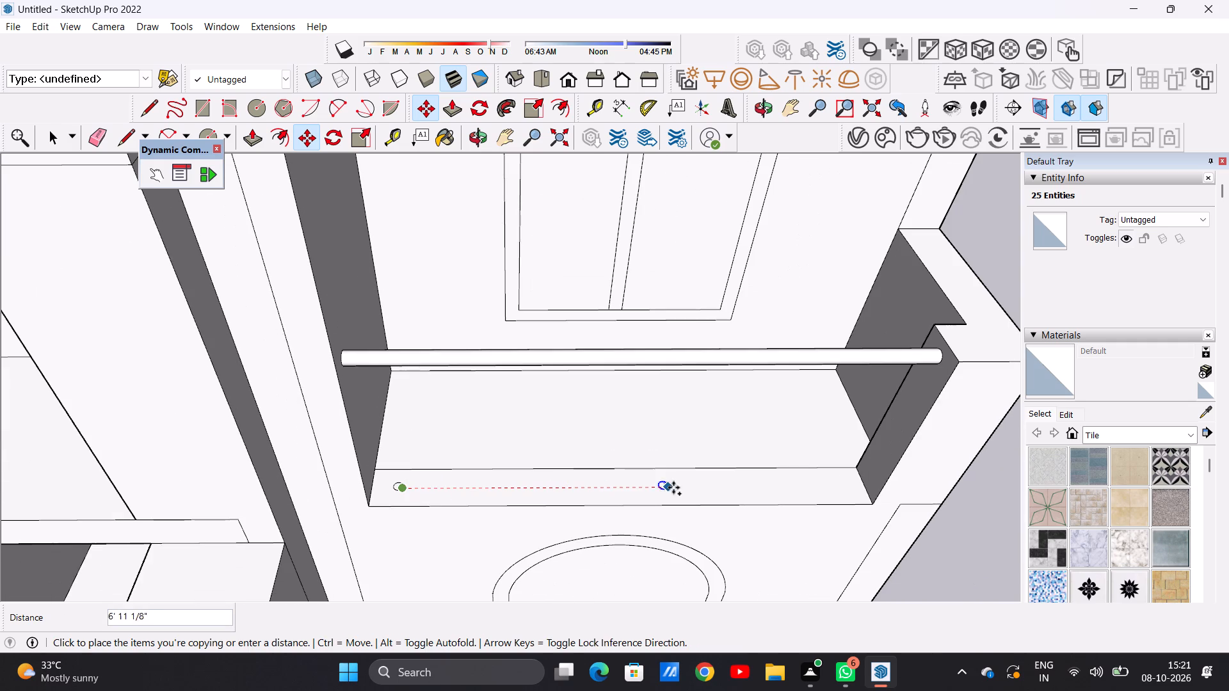
pyautogui.scroll(3, 826, 489)
pyautogui.click(843, 489)
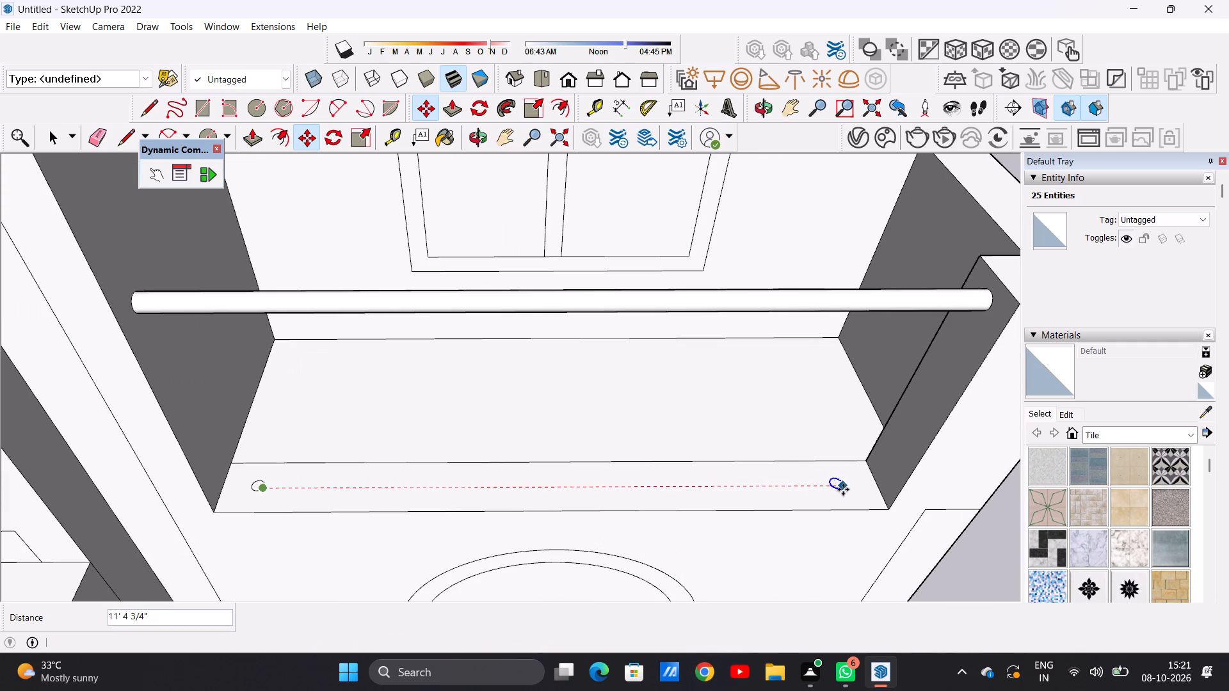
# Place seven more copies of the small circle at roughly even spacing between the two end circles on the front strip.
pyautogui.click(843, 489)
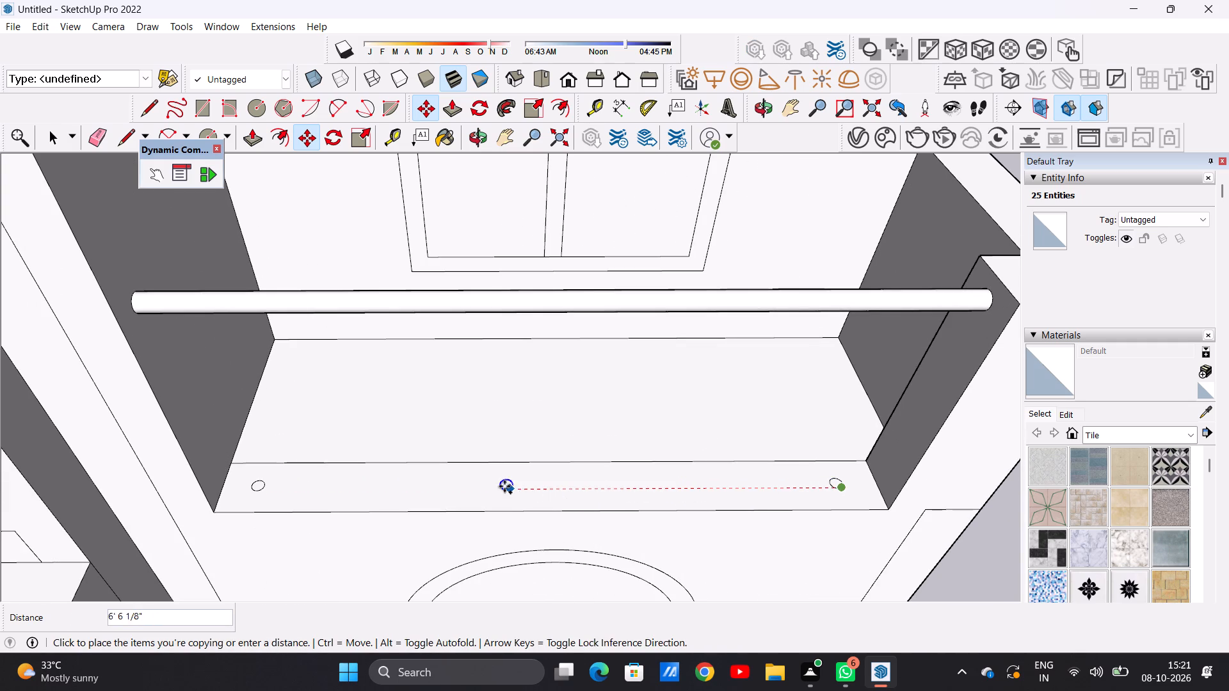
pyautogui.click(331, 495)
pyautogui.click(331, 495)
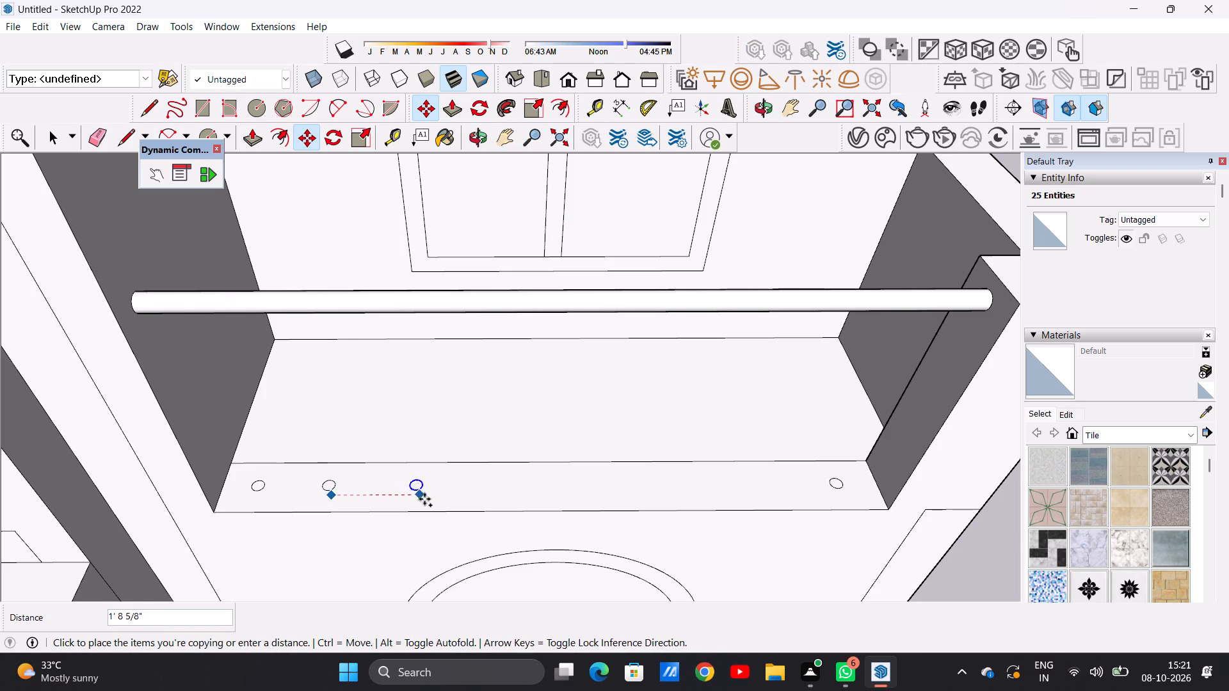
pyautogui.click(775, 488)
pyautogui.click(775, 488)
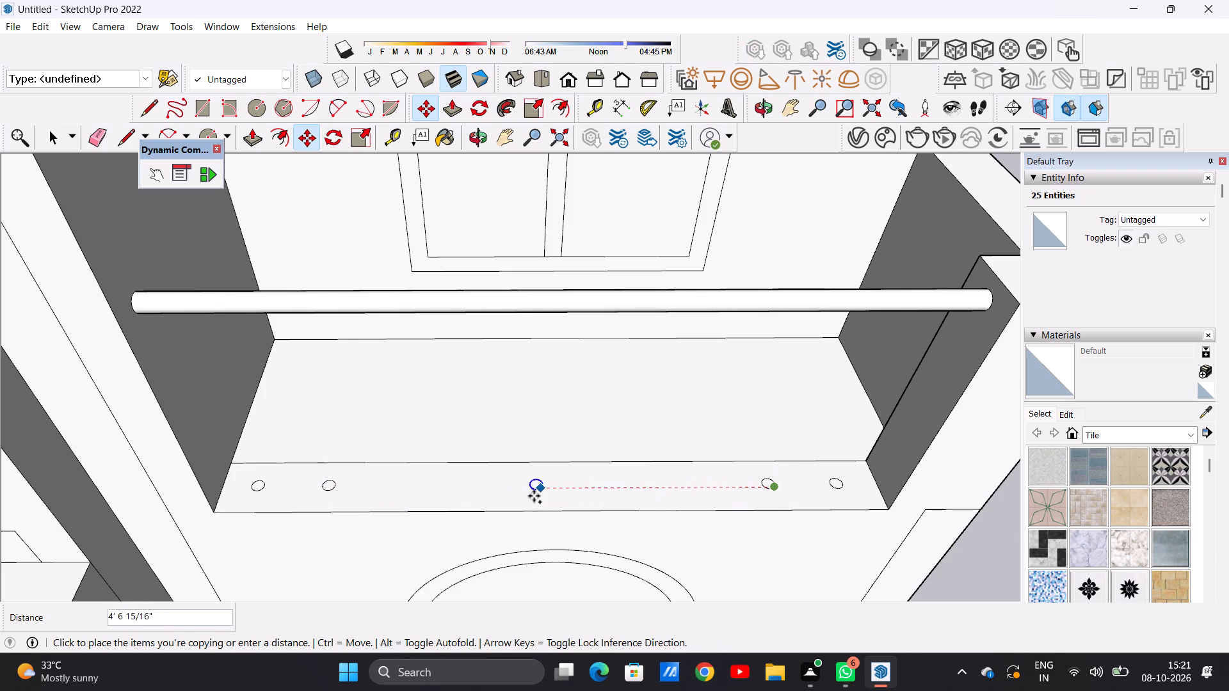
pyautogui.click(409, 487)
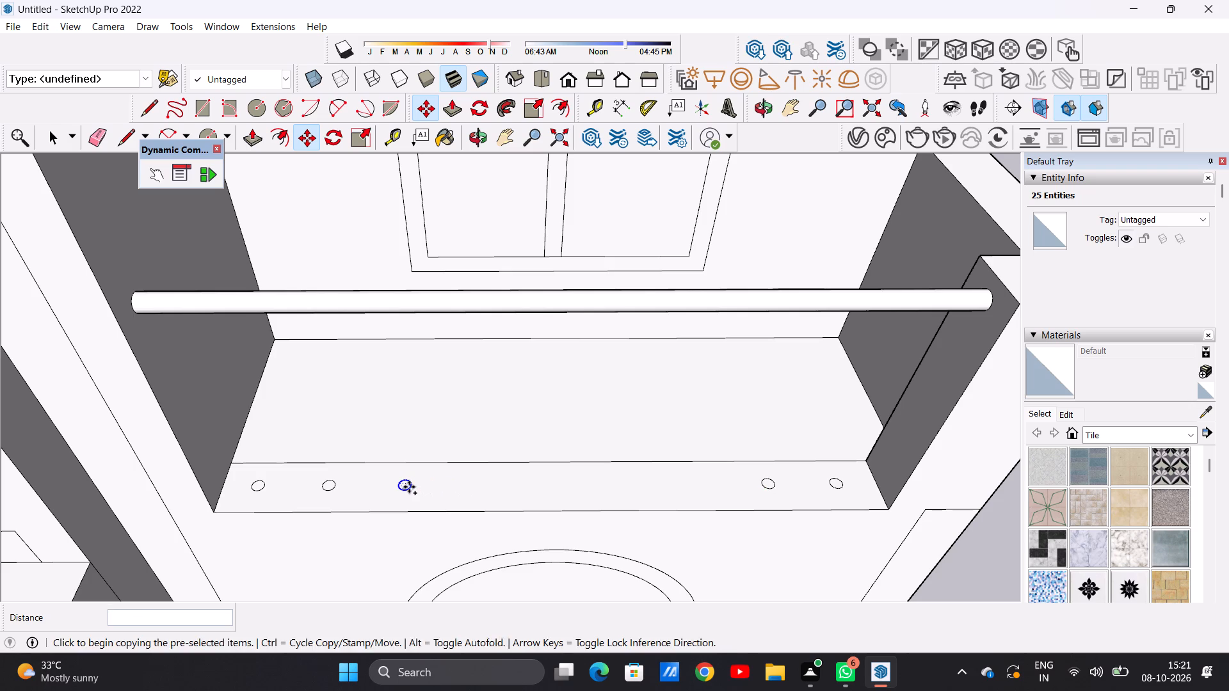
pyautogui.click(409, 487)
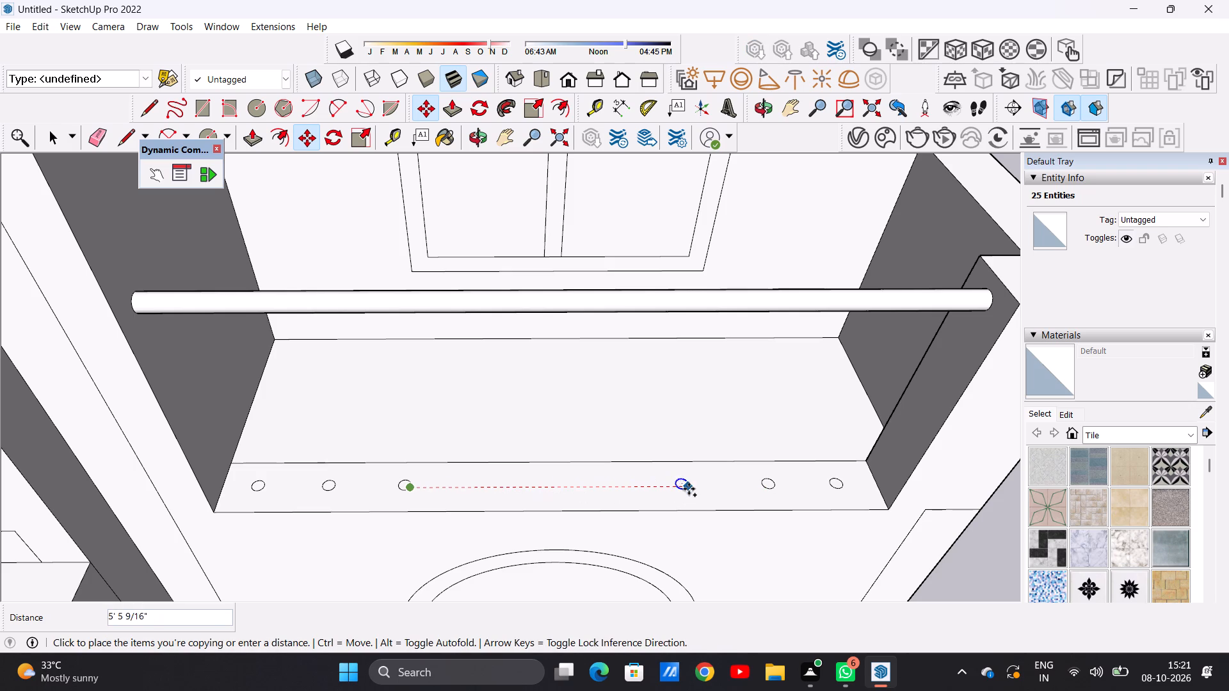
pyautogui.click(704, 486)
pyautogui.click(704, 486)
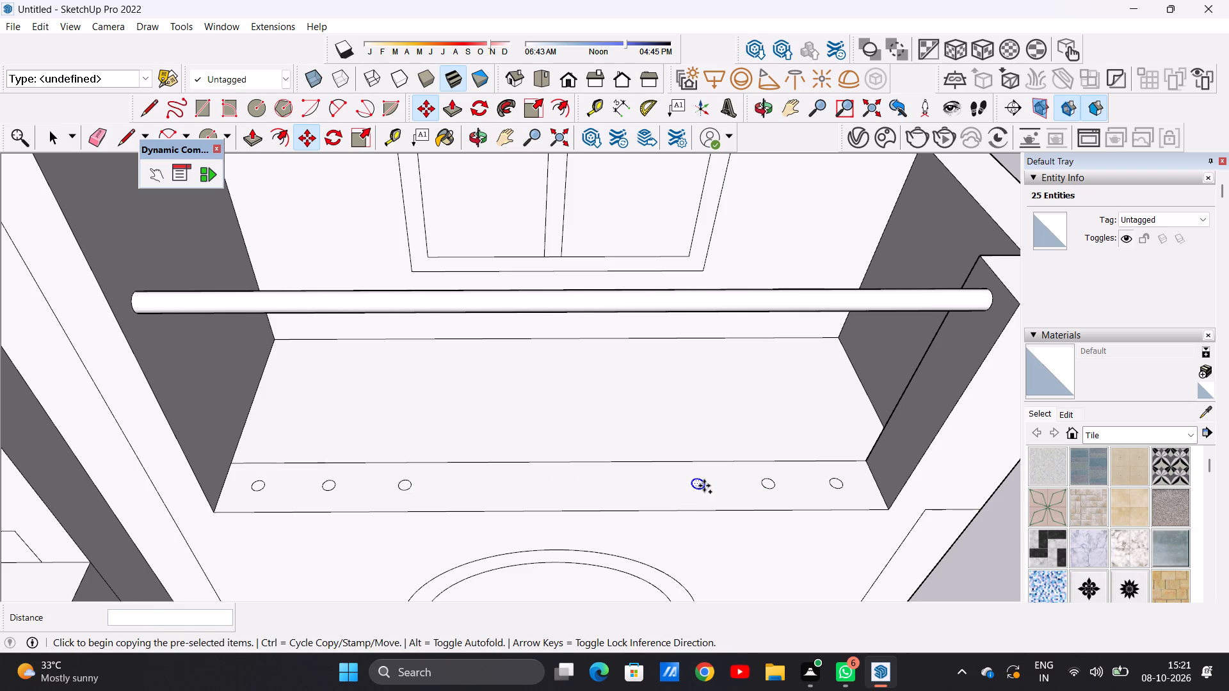
pyautogui.click(476, 488)
pyautogui.click(476, 488)
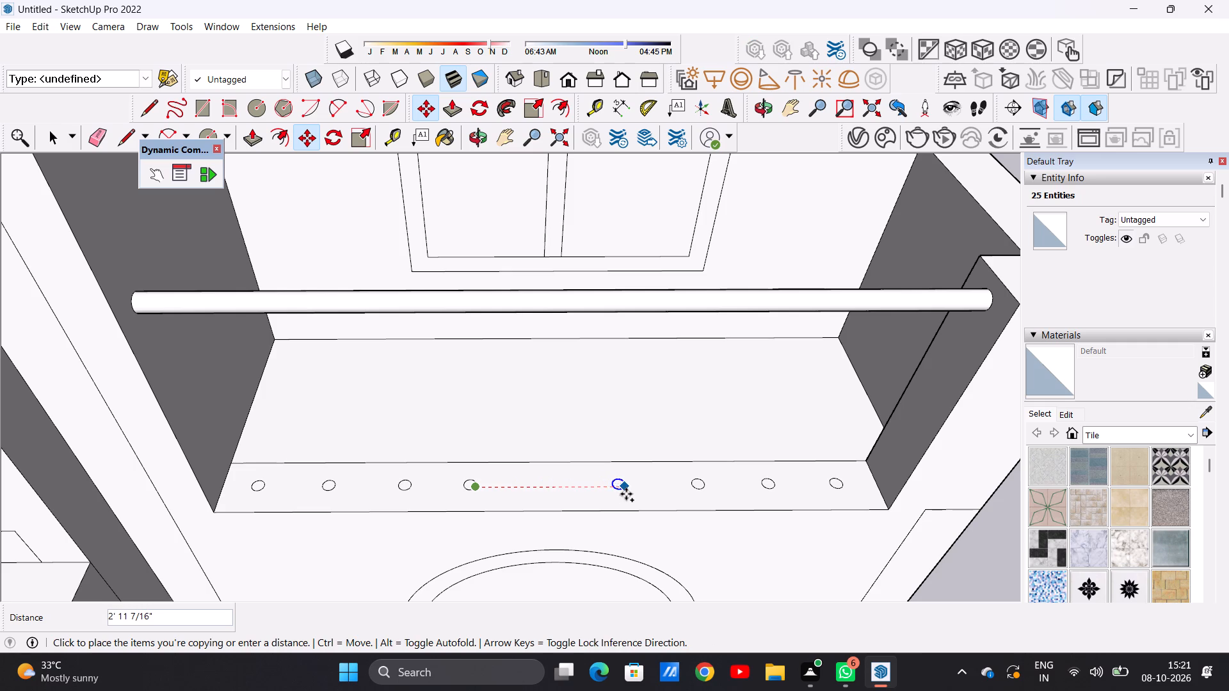
pyautogui.click(626, 494)
pyautogui.click(626, 495)
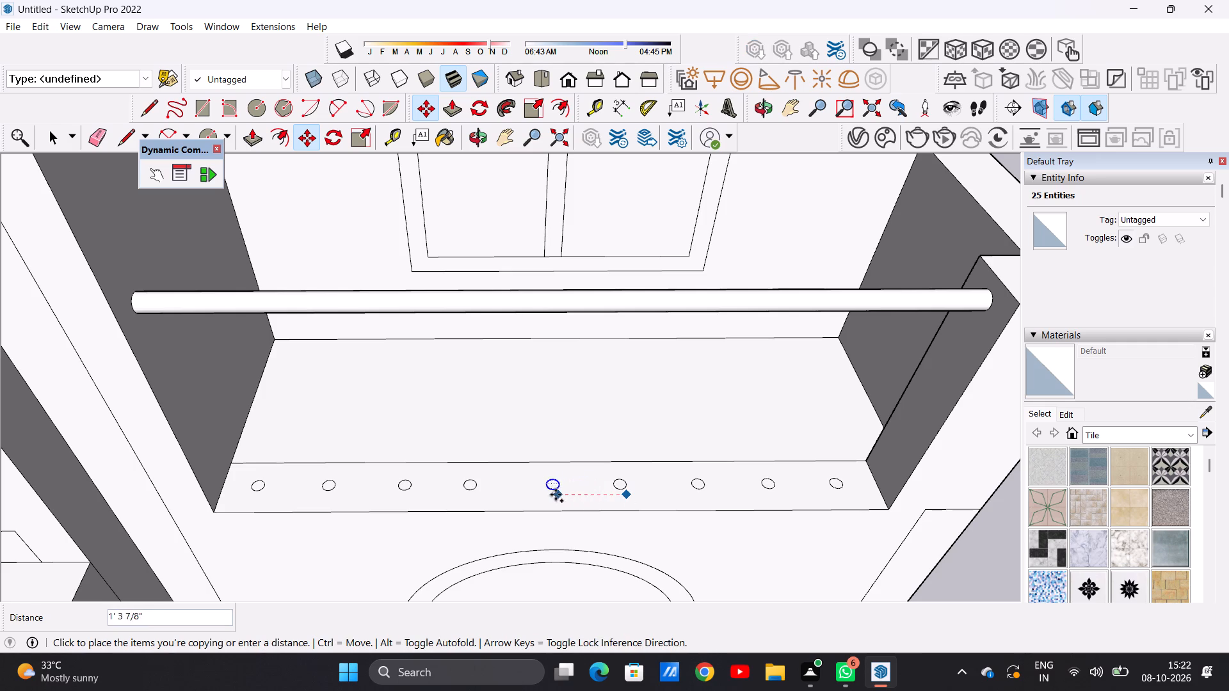
pyautogui.click(551, 495)
pyautogui.press('space')
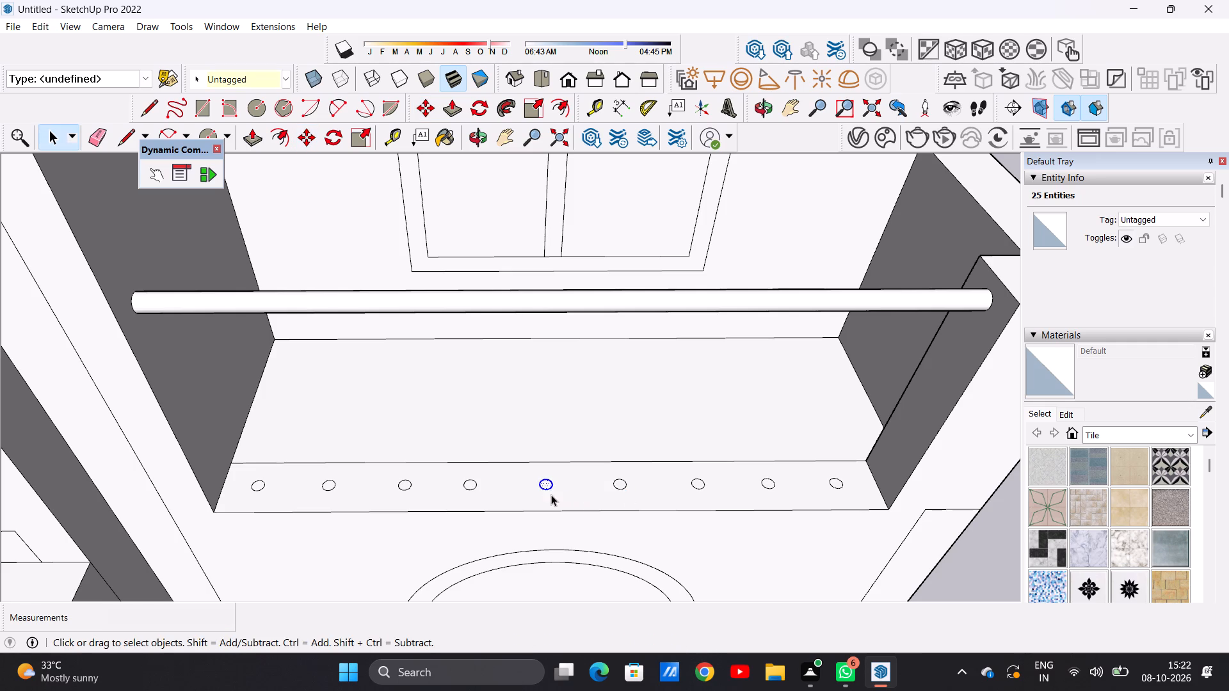
pyautogui.scroll(-11, 541, 452)
pyautogui.click(827, 423)
# Push/Pull the end circle near the corner post up about 4' 6 1/2" into the handrail, forming the first round baluster.
pyautogui.scroll(6, 652, 459)
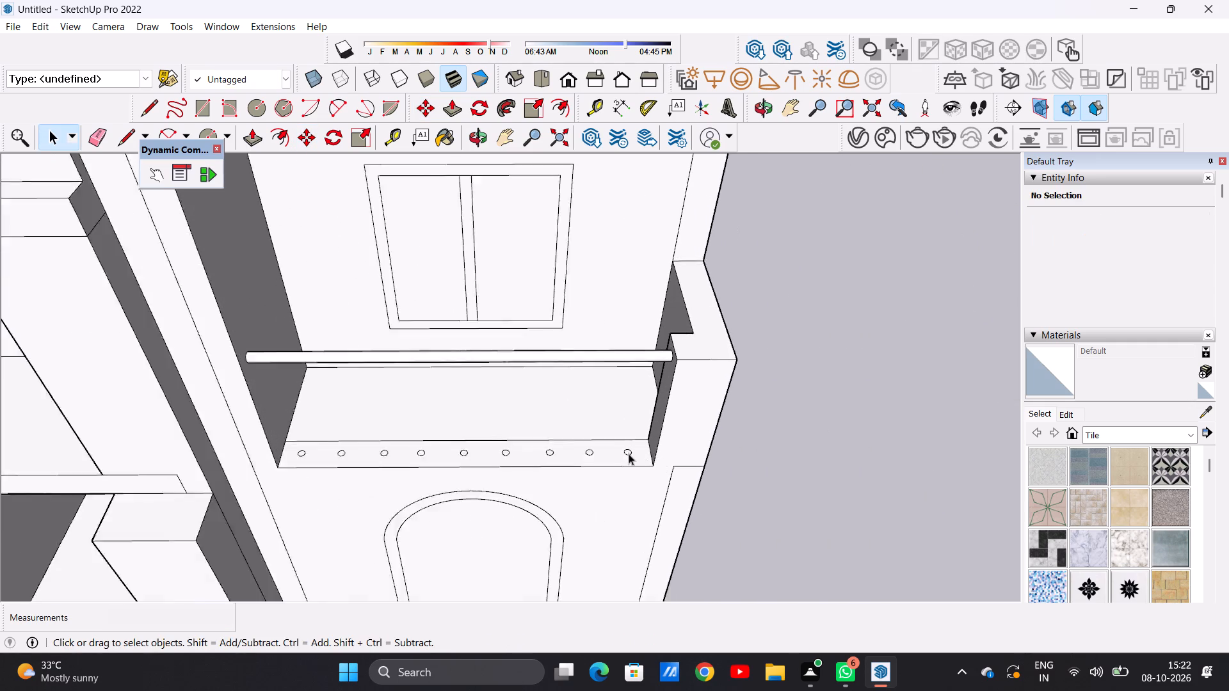
pyautogui.scroll(2, 629, 454)
pyautogui.scroll(-1, 629, 452)
pyautogui.scroll(14, 631, 453)
pyautogui.press('p')
pyautogui.scroll(3, 631, 450)
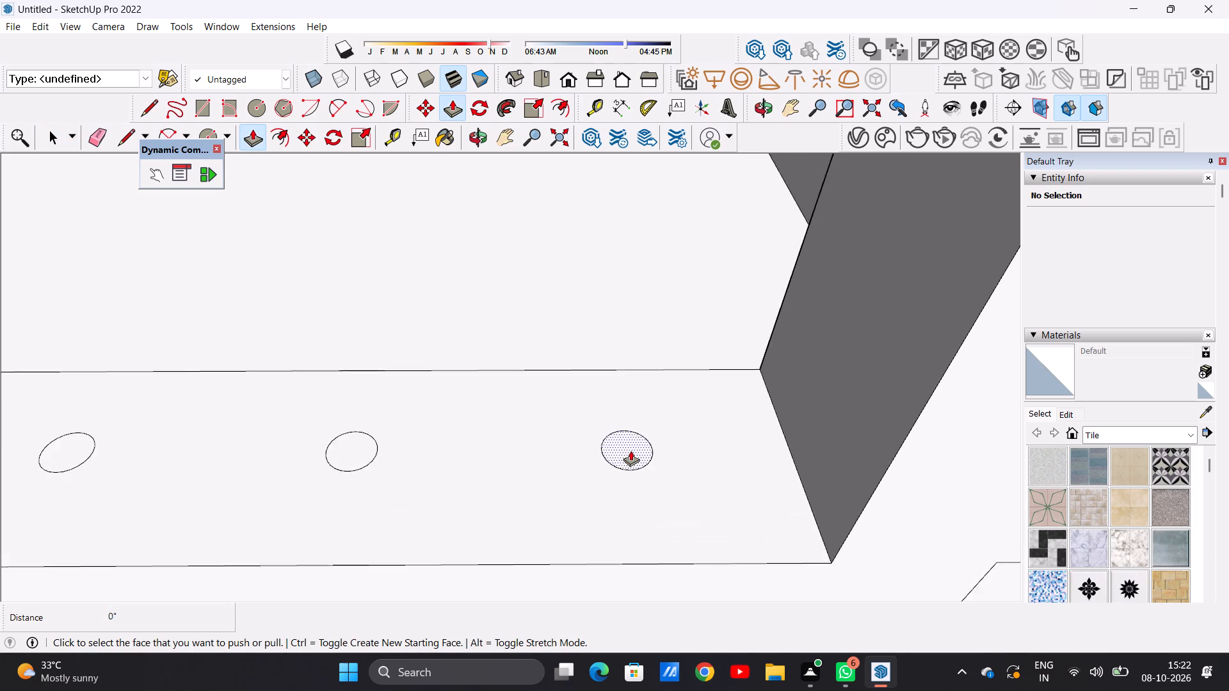
pyautogui.scroll(2, 631, 450)
pyautogui.click(631, 447)
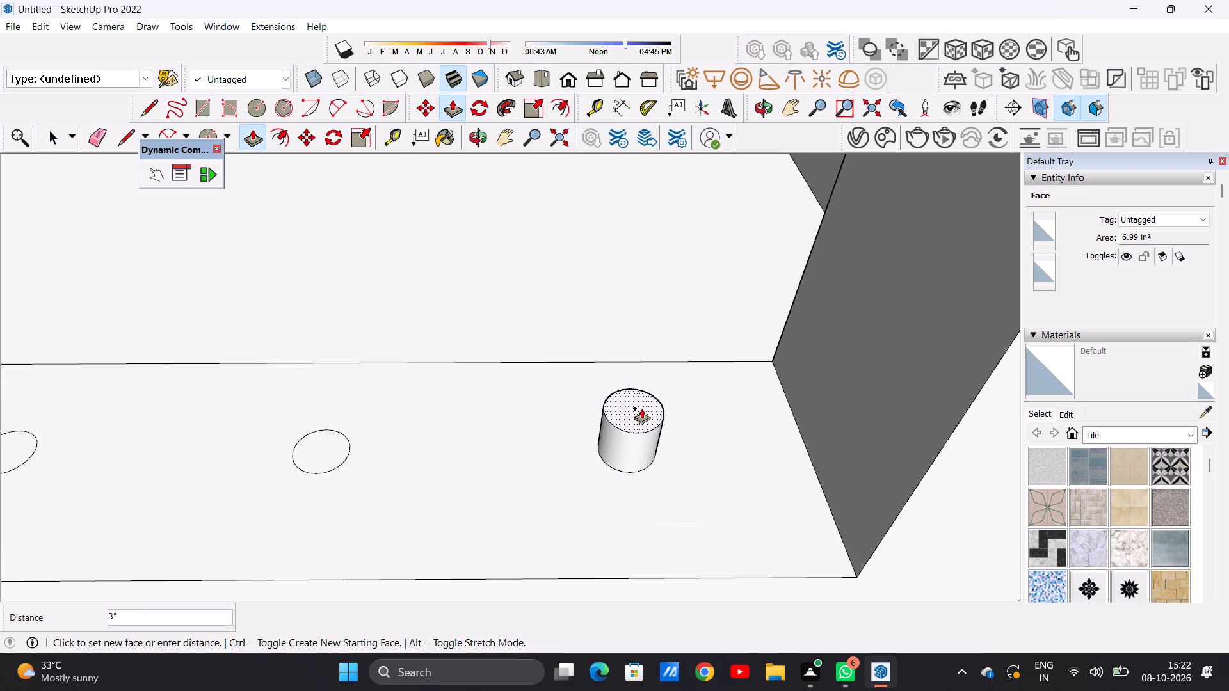
pyautogui.scroll(-13, 641, 408)
pyautogui.scroll(-9, 647, 331)
pyautogui.scroll(4, 659, 276)
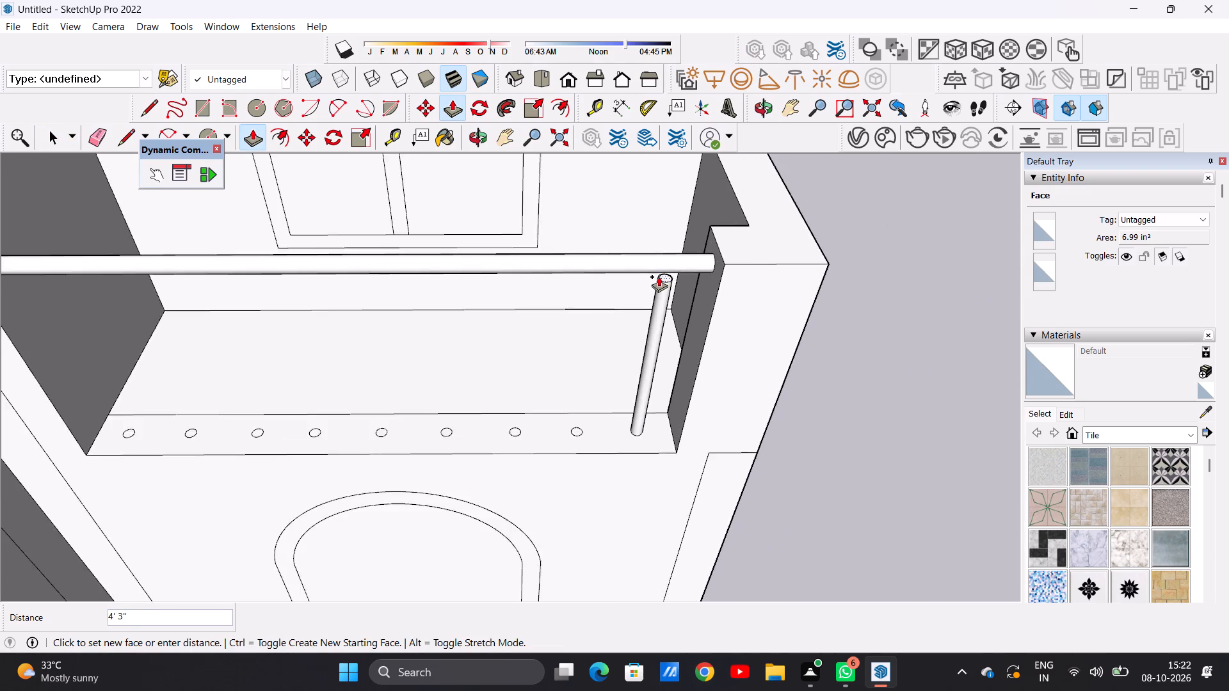
pyautogui.scroll(7, 659, 276)
pyautogui.click(672, 253)
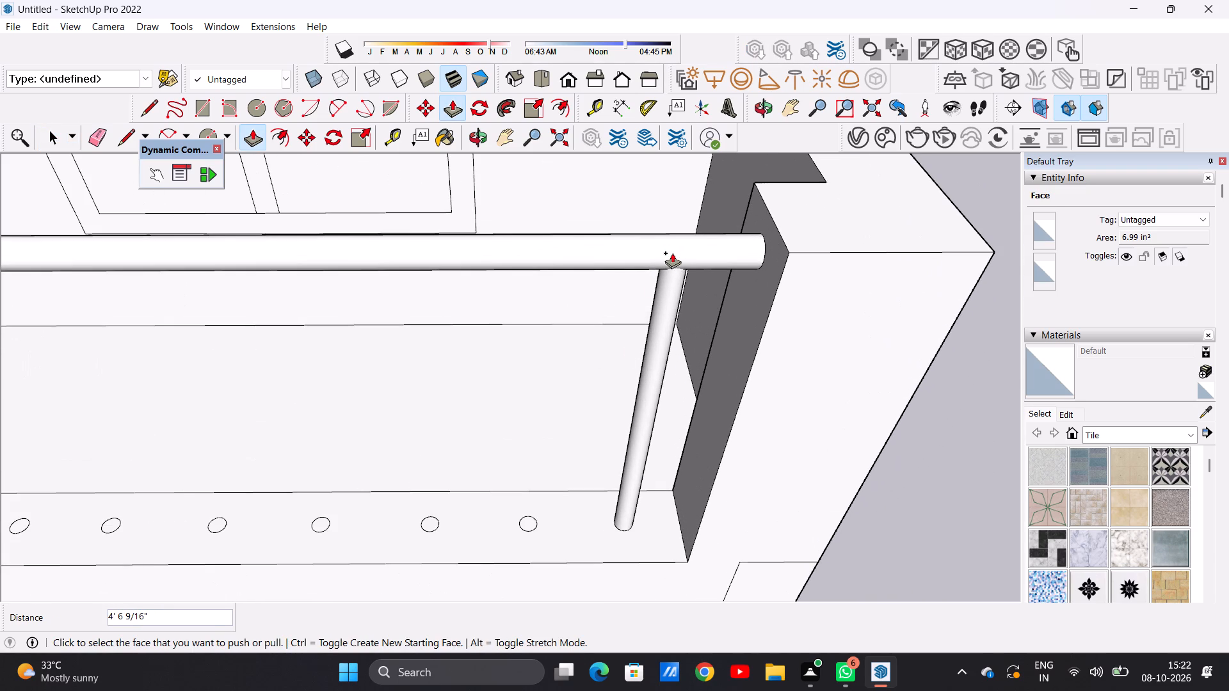
# Push/Pull the circle beside the corner-post baluster up about 4' 6 1/2" into the handrail to form the second baluster.
pyautogui.scroll(6, 527, 520)
pyautogui.click(526, 520)
pyautogui.scroll(-2, 554, 440)
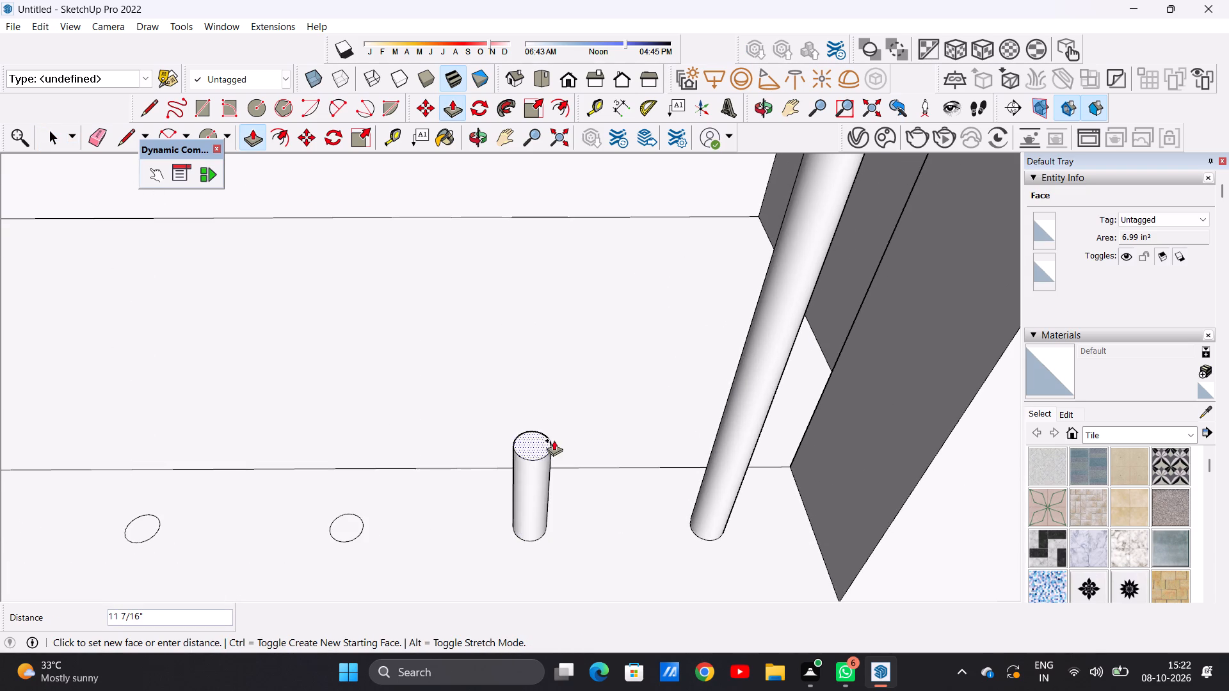
pyautogui.scroll(-17, 554, 440)
pyautogui.scroll(-1, 549, 354)
pyautogui.scroll(1, 549, 369)
pyautogui.scroll(-1, 549, 380)
pyautogui.scroll(13, 549, 381)
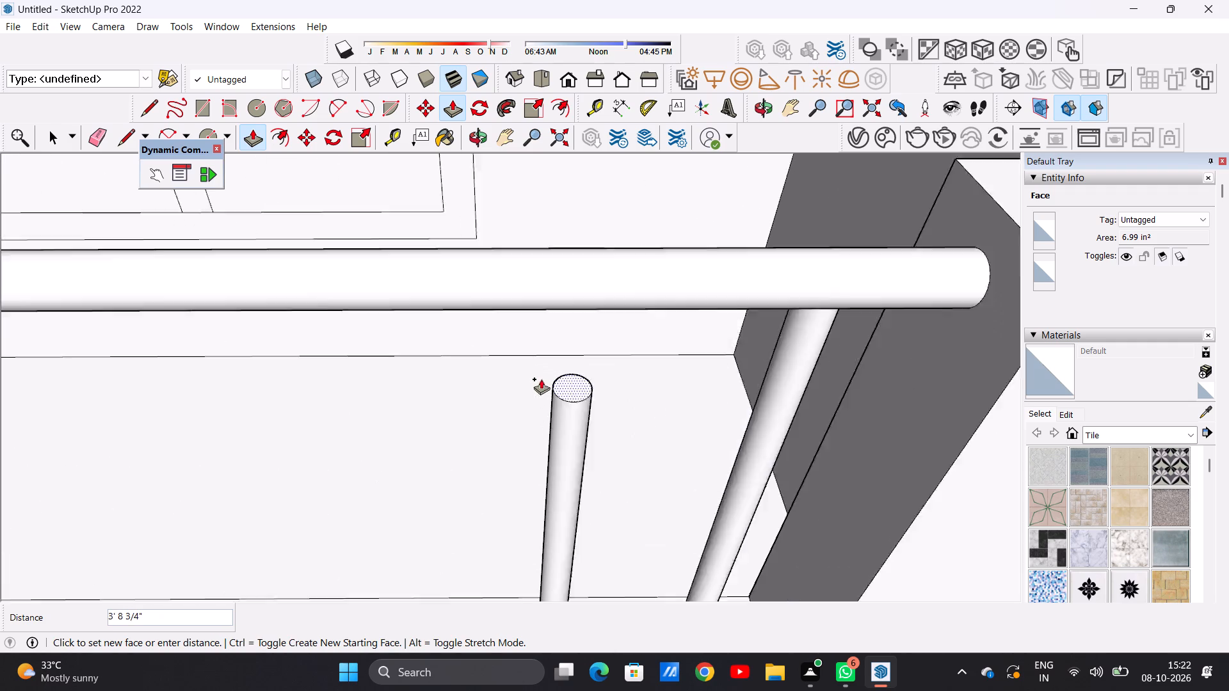
pyautogui.click(594, 245)
# Push/Pull the third circle from the corner post up about 4' 5" to meet the handrail's underside.
pyautogui.scroll(-4, 541, 529)
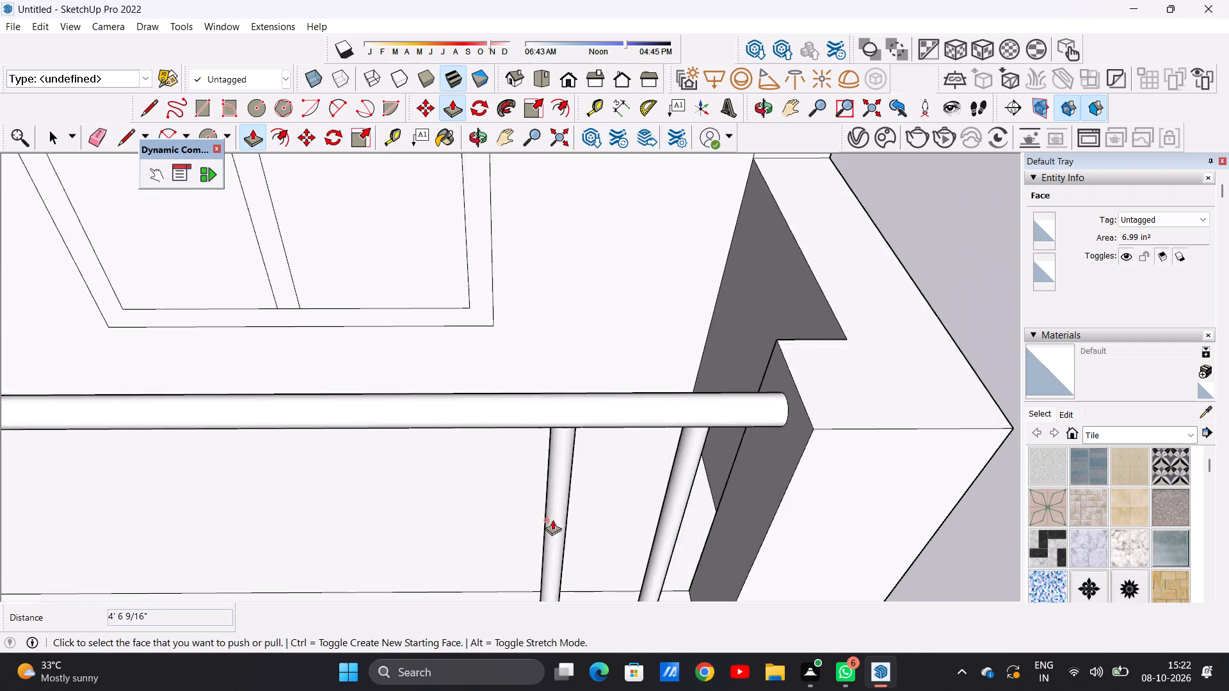
pyautogui.scroll(-10, 552, 520)
pyautogui.scroll(20, 501, 560)
pyautogui.scroll(2, 501, 560)
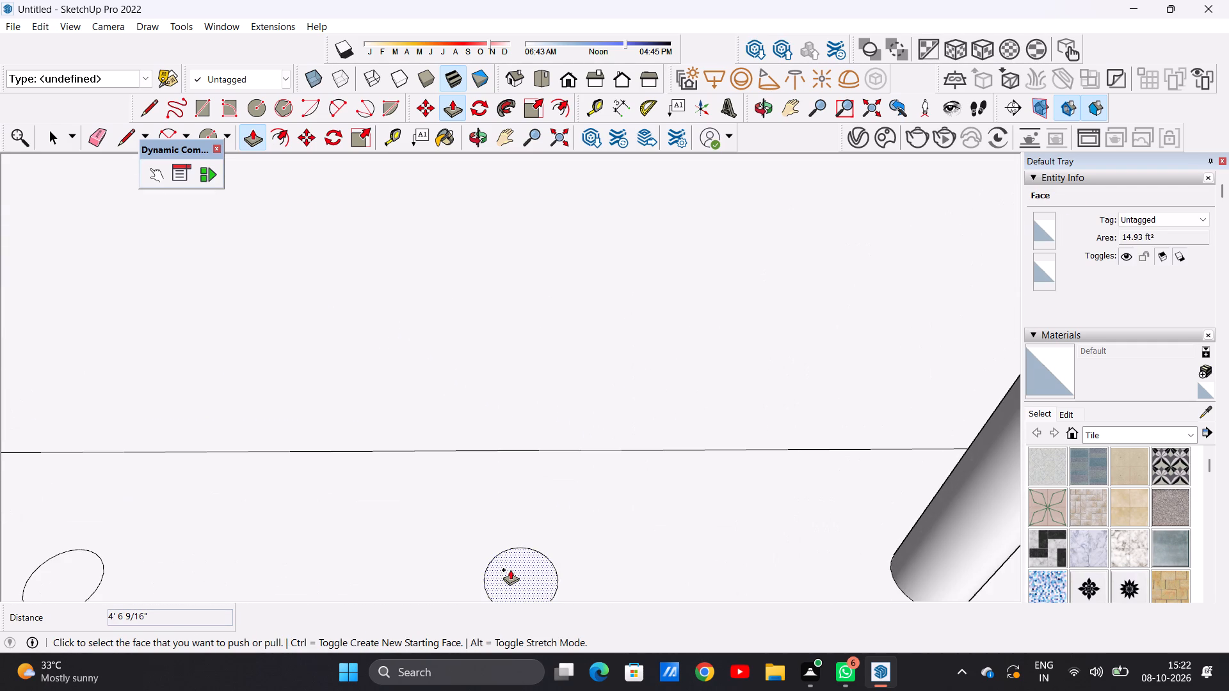
pyautogui.click(510, 569)
pyautogui.scroll(-17, 453, 506)
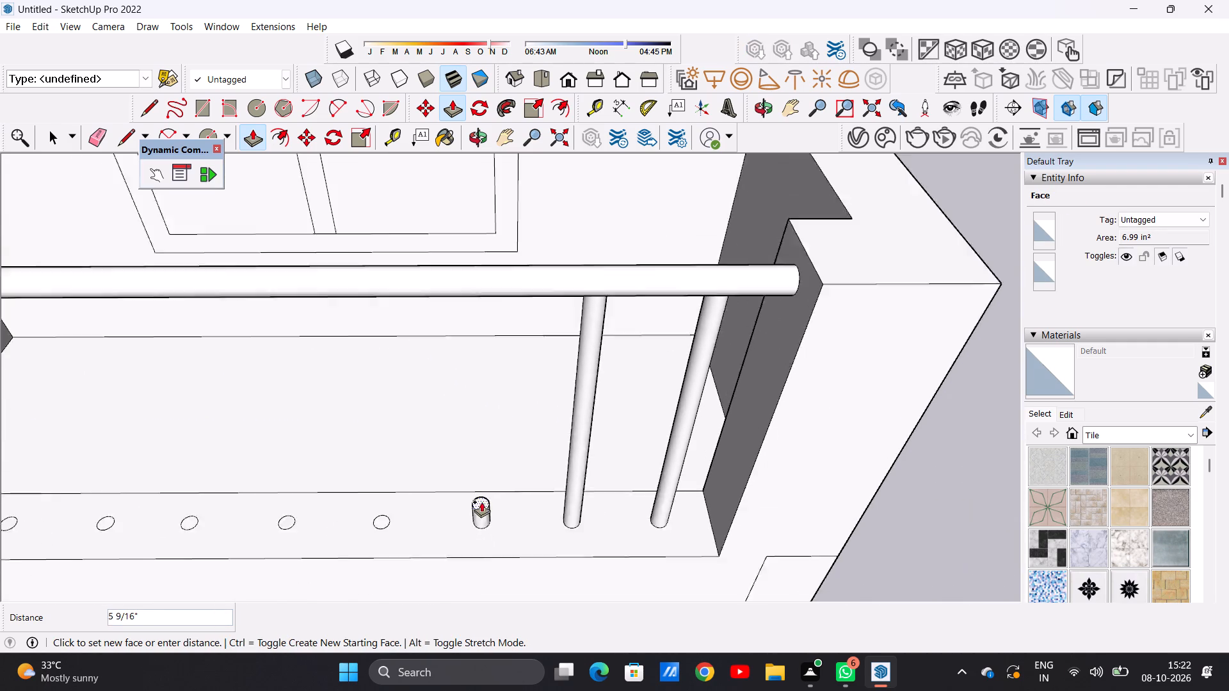
pyautogui.scroll(-1, 481, 502)
pyautogui.scroll(9, 479, 331)
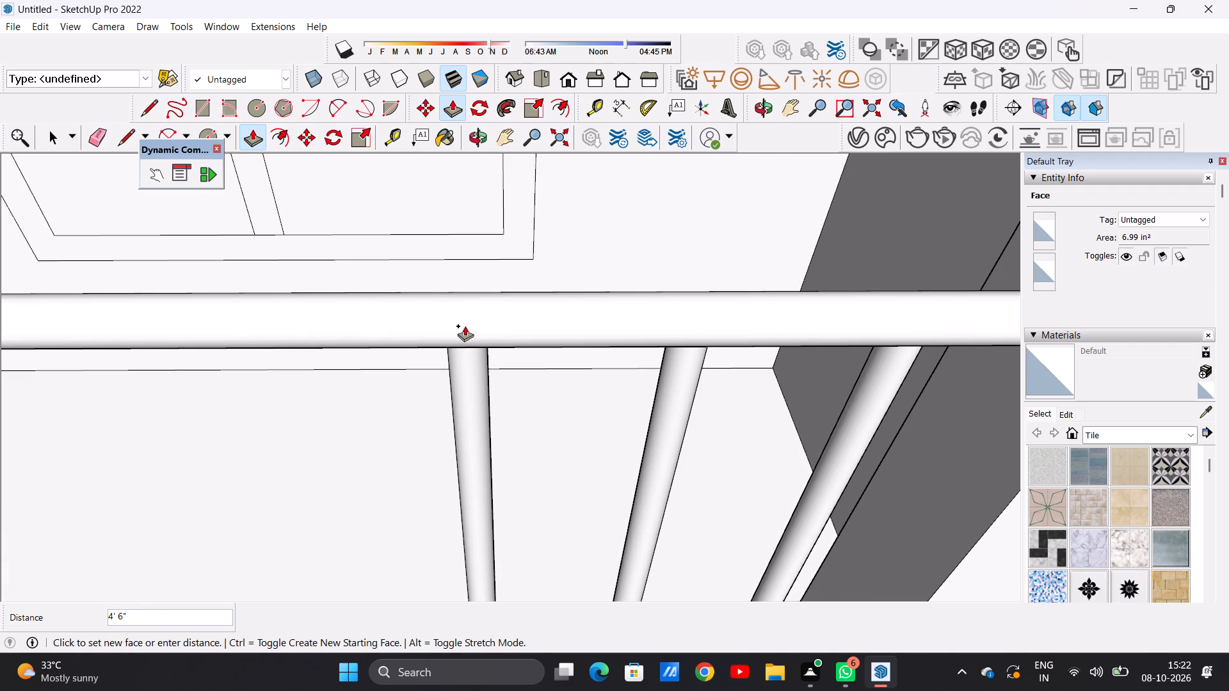
pyautogui.moveTo(463, 336); pyautogui.dragTo(469, 337)
# Push/Pull the fourth circle from the corner post up about 4' 6" into the handrail.
pyautogui.scroll(-2, 552, 360)
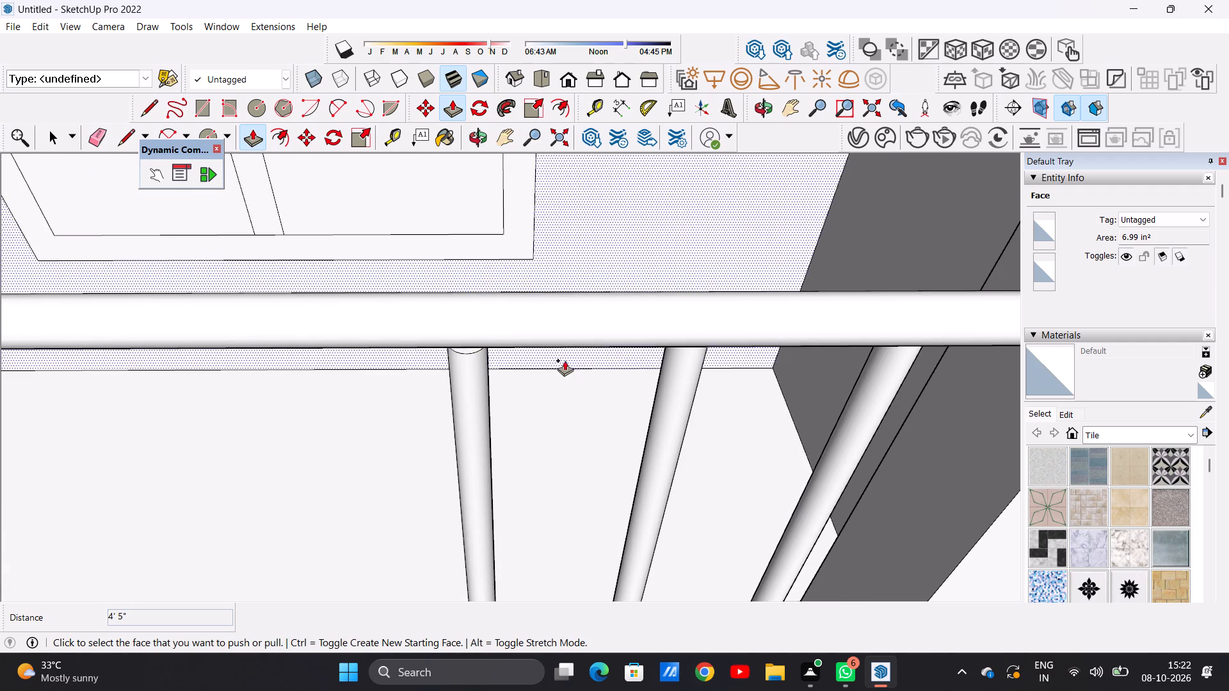
pyautogui.scroll(-7, 565, 360)
pyautogui.moveTo(418, 342); pyautogui.dragTo(577, 349, button='middle')
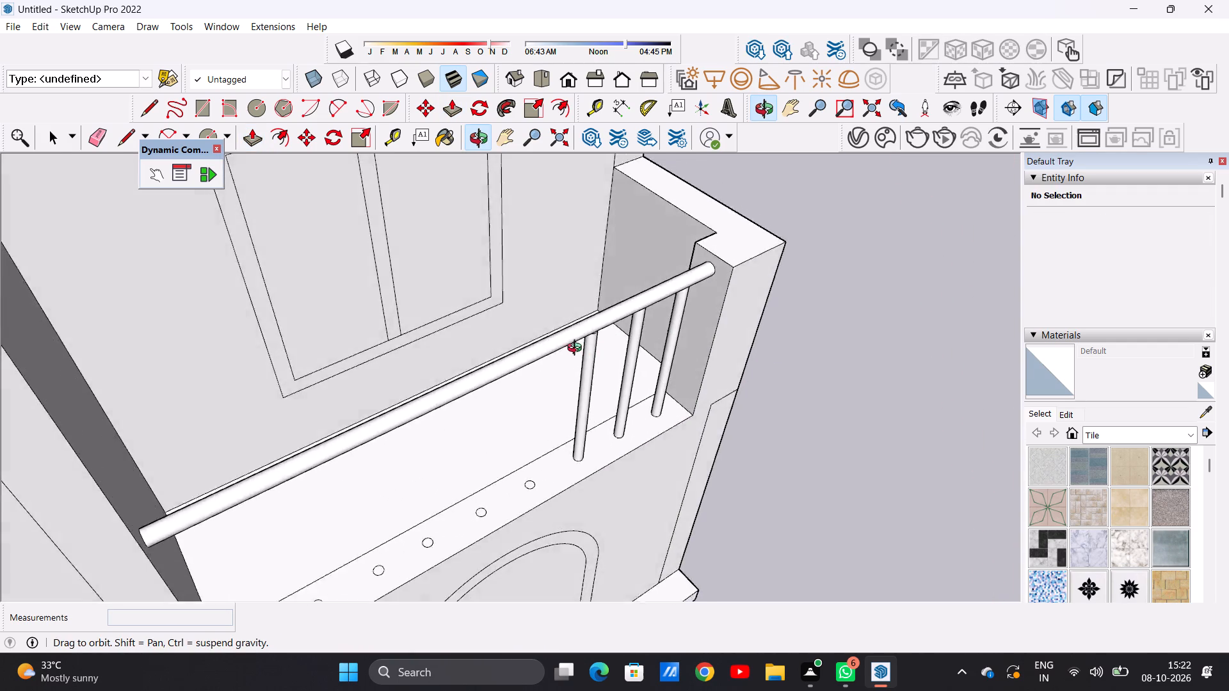
pyautogui.moveTo(577, 349); pyautogui.dragTo(394, 365, button='middle')
pyautogui.moveTo(598, 343); pyautogui.dragTo(220, 363, button='middle')
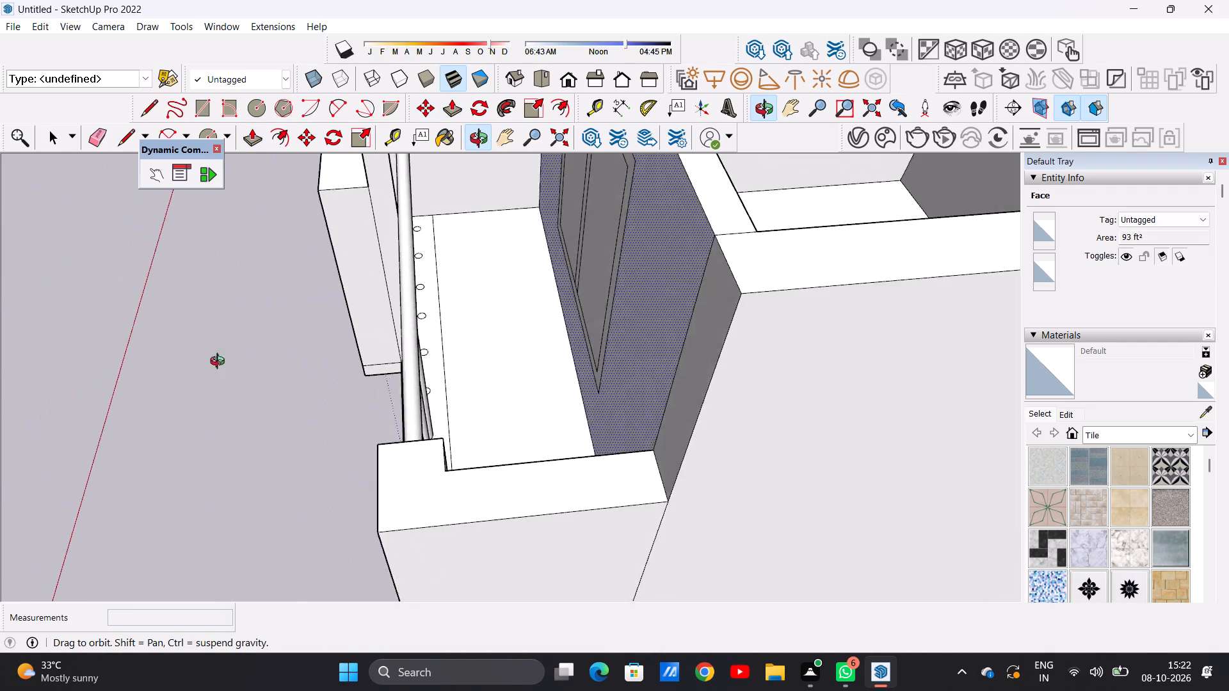
pyautogui.moveTo(220, 363); pyautogui.dragTo(614, 344, button='middle')
pyautogui.scroll(7, 478, 473)
pyautogui.scroll(-1, 475, 476)
pyautogui.scroll(8, 475, 476)
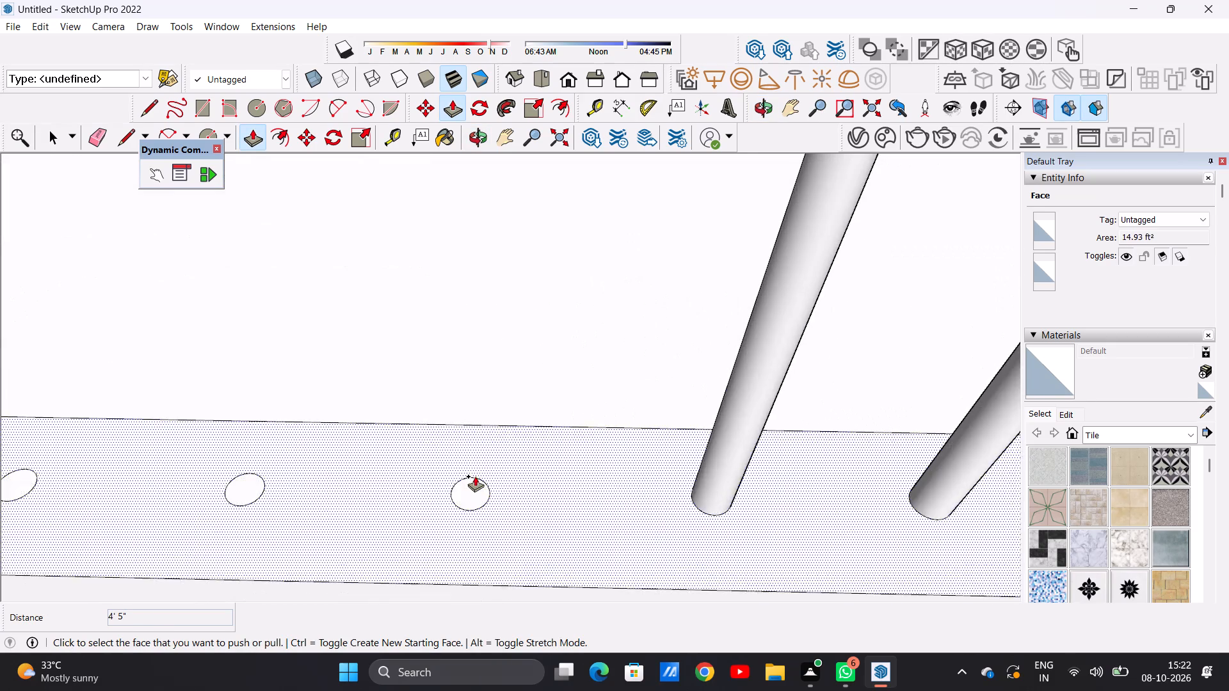
pyautogui.click(471, 493)
pyautogui.scroll(-17, 492, 379)
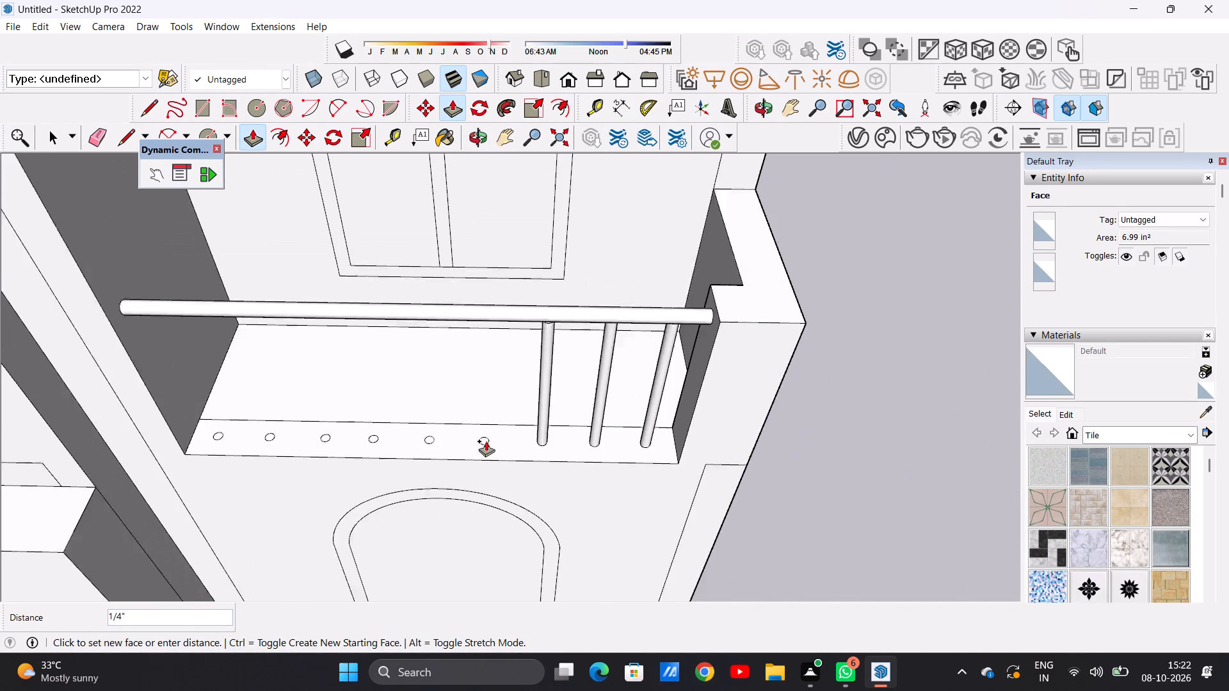
pyautogui.scroll(10, 465, 333)
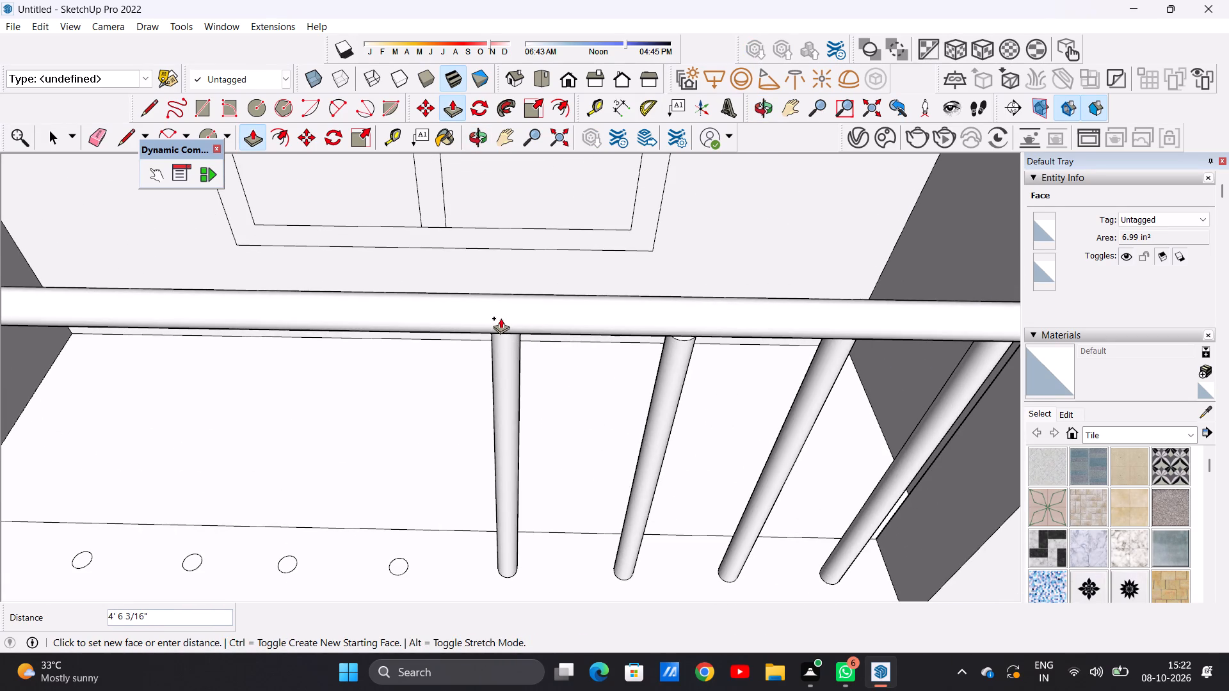
pyautogui.click(501, 318)
# Push/Pull the middle circle of the front strip up about 4' 8" into the handrail.
pyautogui.scroll(-8, 536, 415)
pyautogui.scroll(11, 495, 481)
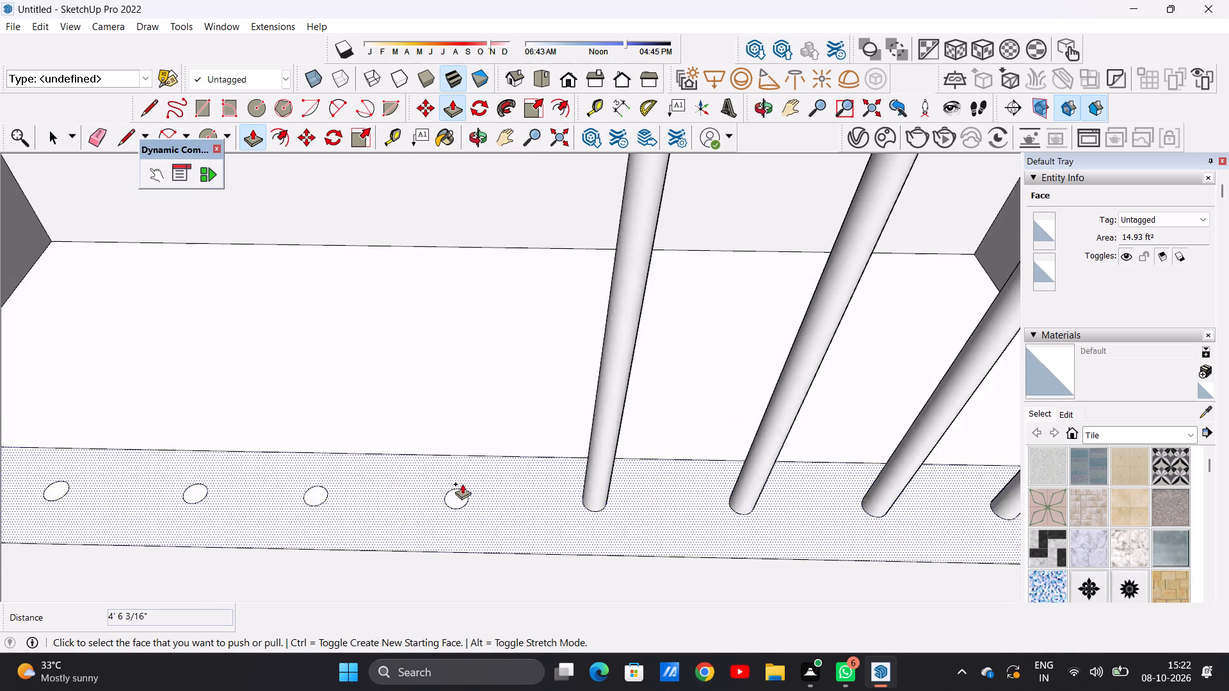
pyautogui.scroll(6, 462, 484)
pyautogui.click(458, 502)
pyautogui.scroll(-13, 481, 393)
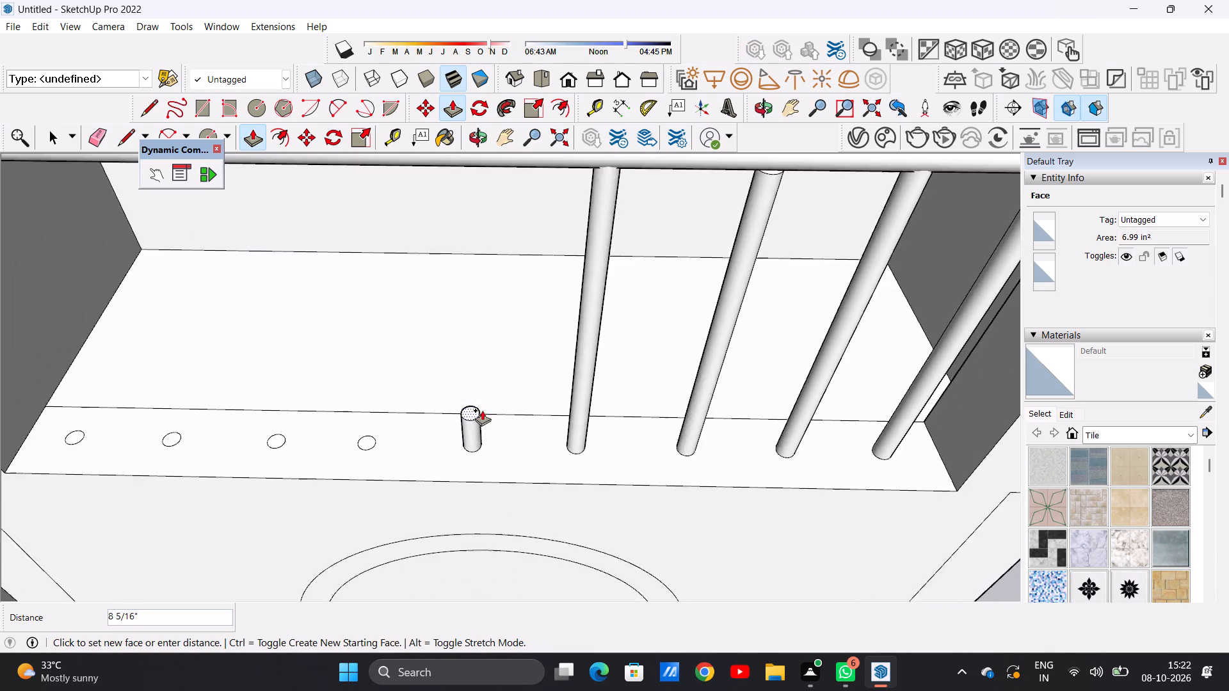
pyautogui.scroll(-3, 482, 410)
pyautogui.scroll(8, 461, 273)
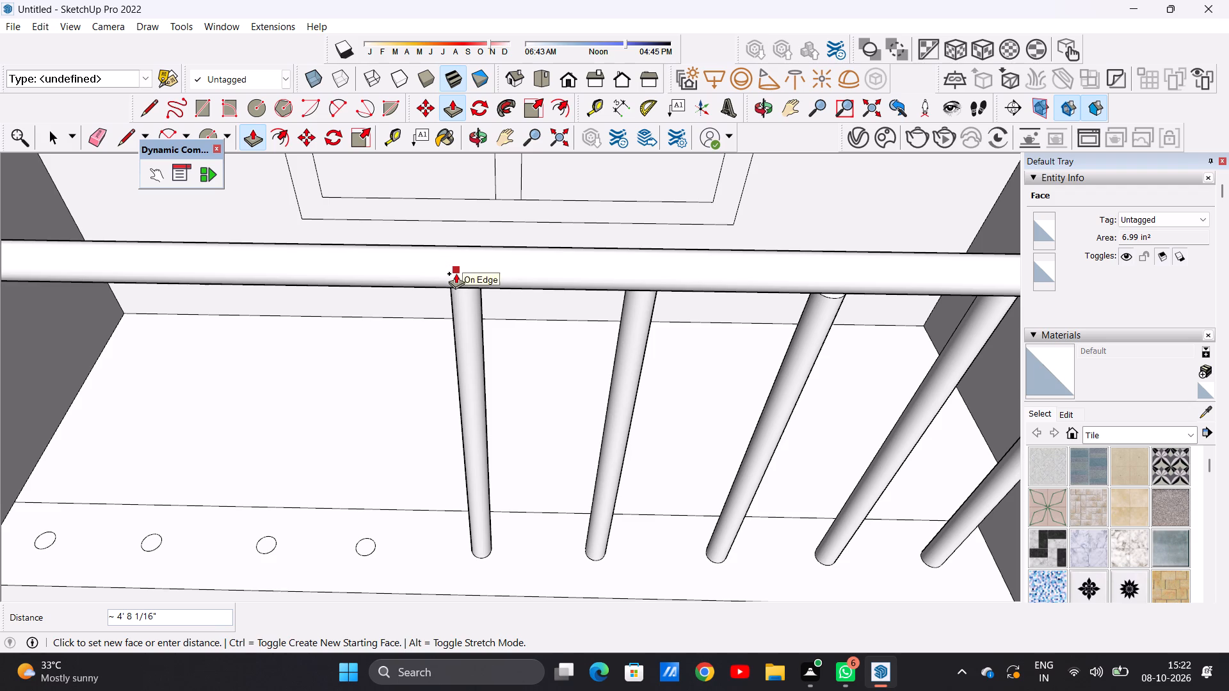
pyautogui.click(456, 273)
# Push/Pull the sixth circle from the corner post up about 4' 6" into the handrail.
pyautogui.scroll(-9, 514, 337)
pyautogui.scroll(16, 468, 425)
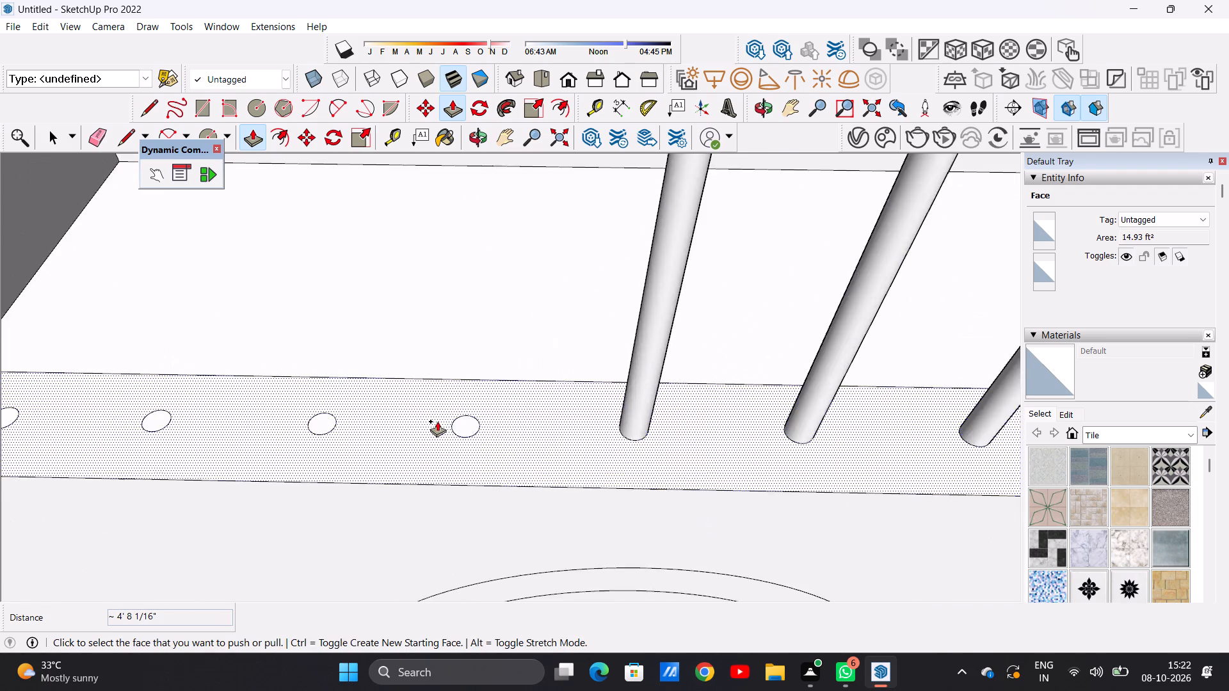
pyautogui.scroll(4, 437, 421)
pyautogui.click(491, 420)
pyautogui.scroll(-11, 513, 340)
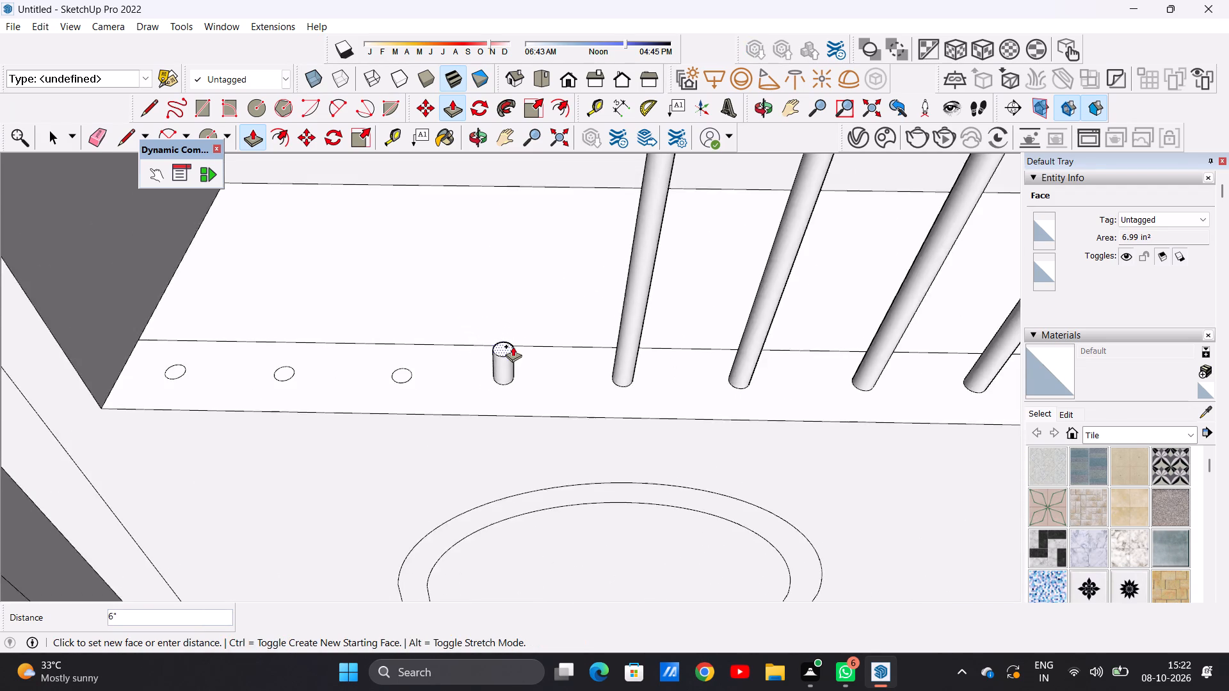
pyautogui.scroll(-12, 513, 346)
pyautogui.scroll(16, 504, 261)
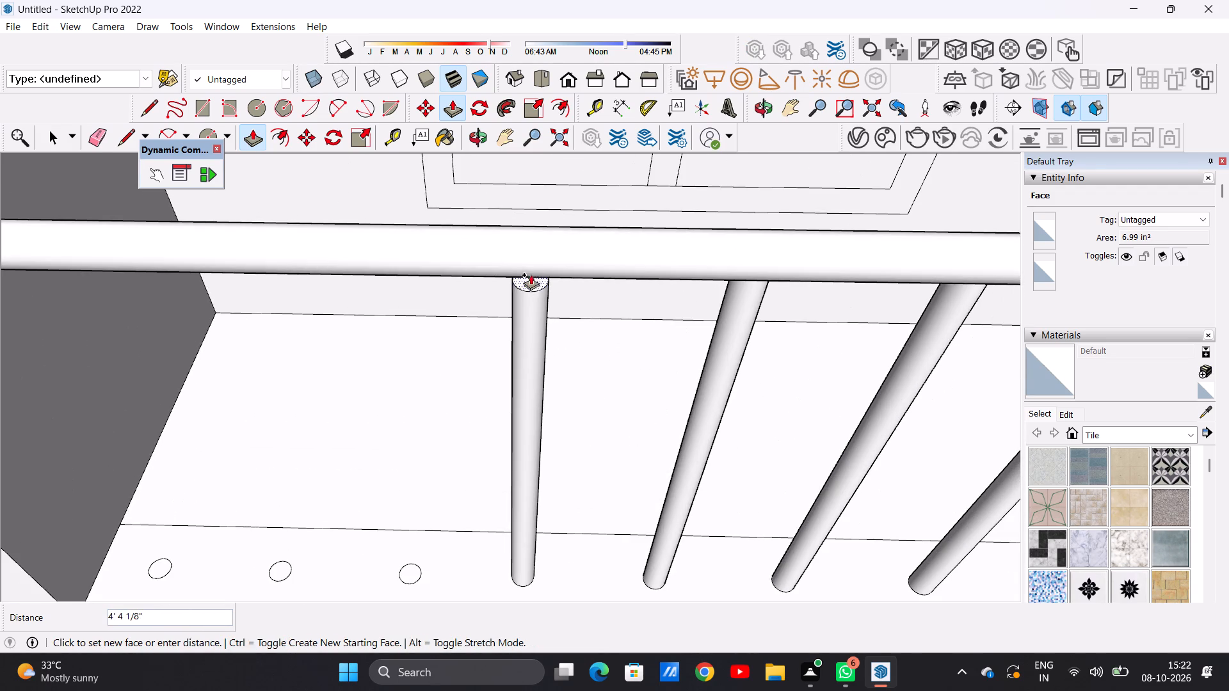
pyautogui.click(531, 257)
# Push/Pull the seventh circle from the corner post up about 4' 5 3/4" into the handrail.
pyautogui.scroll(-5, 551, 349)
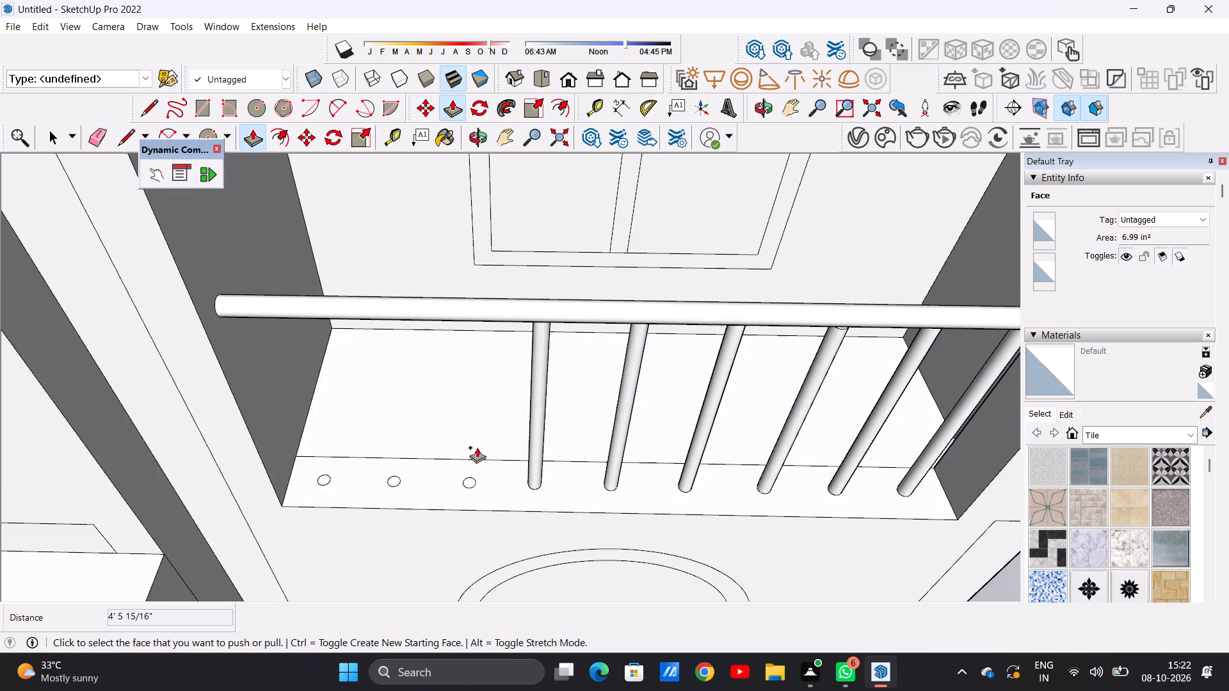
pyautogui.scroll(19, 493, 468)
pyautogui.click(447, 497)
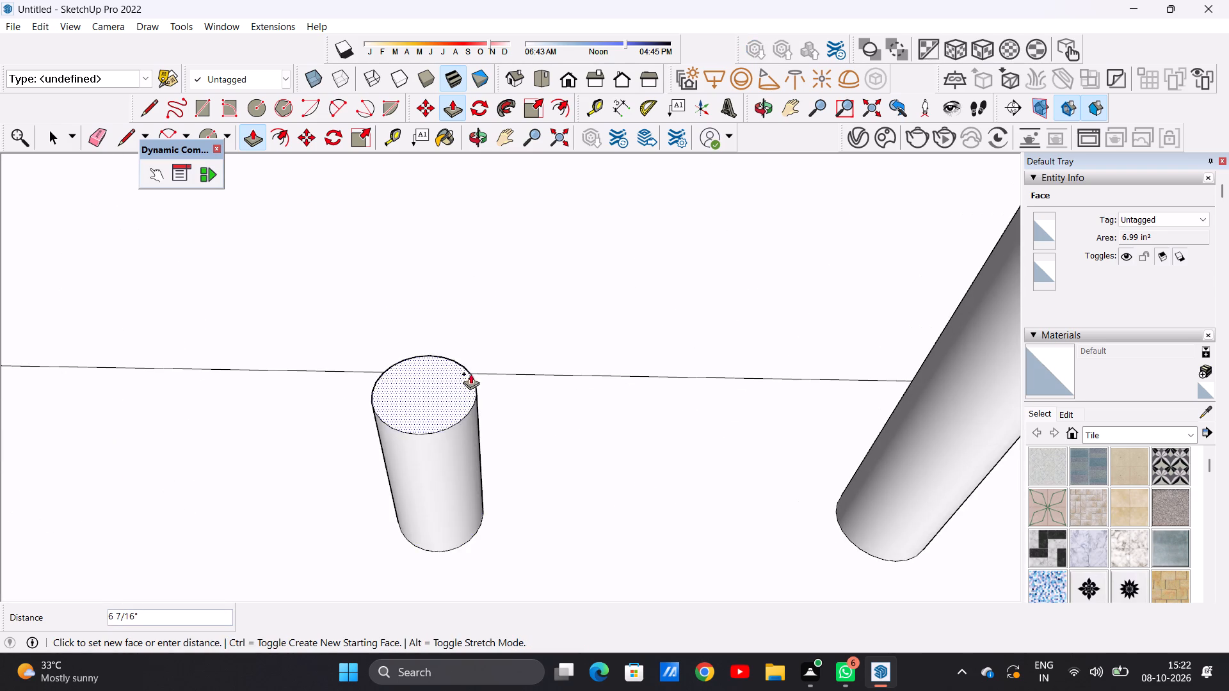
pyautogui.scroll(-12, 470, 374)
pyautogui.scroll(2, 474, 390)
pyautogui.scroll(-14, 474, 390)
pyautogui.scroll(9, 469, 209)
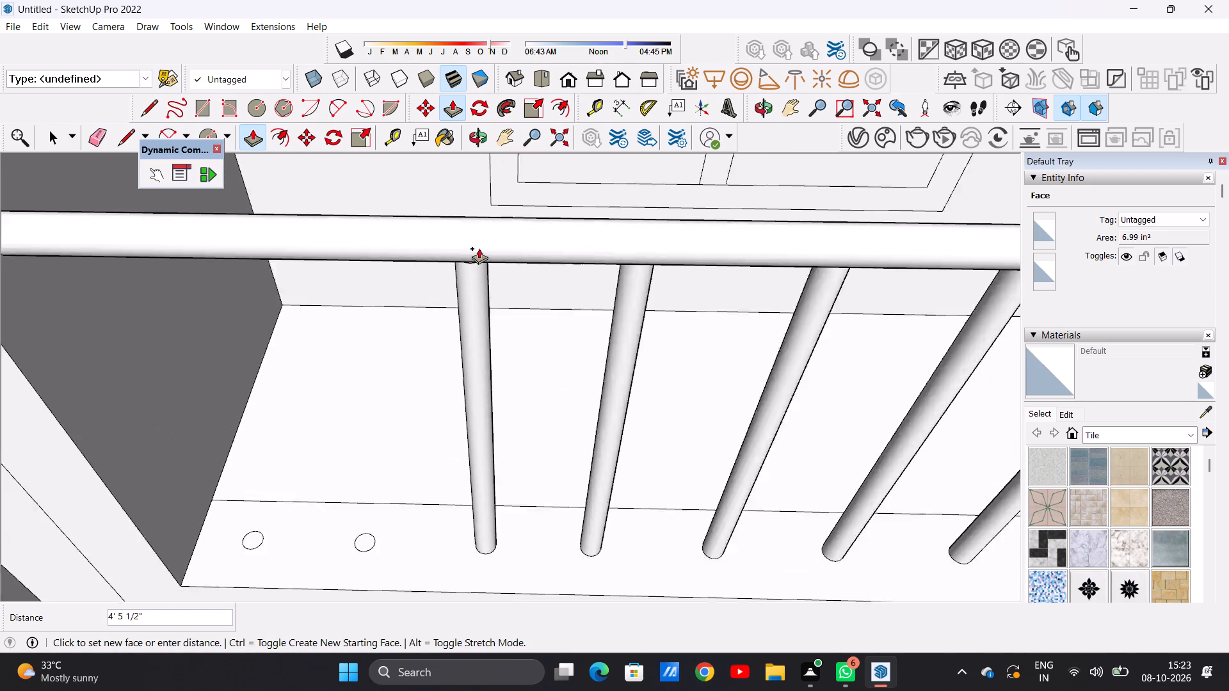
pyautogui.scroll(7, 479, 248)
pyautogui.click(469, 240)
# Push/Pull the second circle from the tower wall up about 4' 8" into the handrail.
pyautogui.scroll(-11, 476, 263)
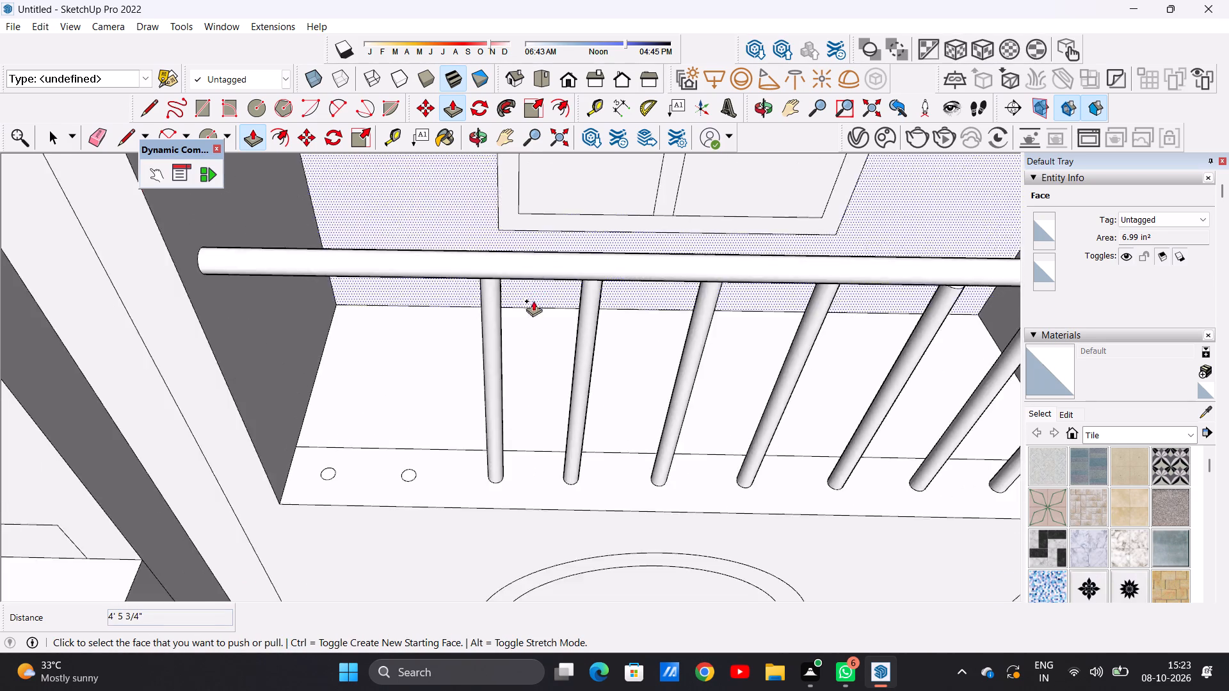
pyautogui.scroll(-1, 533, 301)
pyautogui.scroll(19, 445, 433)
pyautogui.click(412, 450)
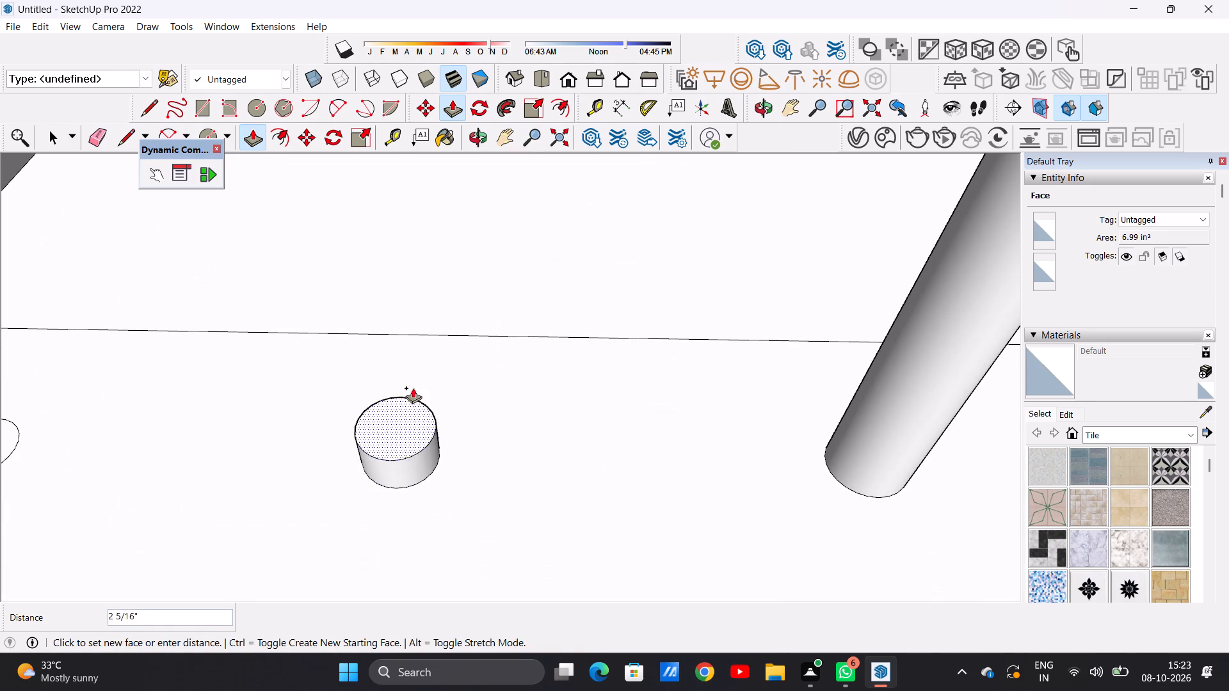
pyautogui.scroll(-20, 415, 360)
pyautogui.scroll(-4, 415, 360)
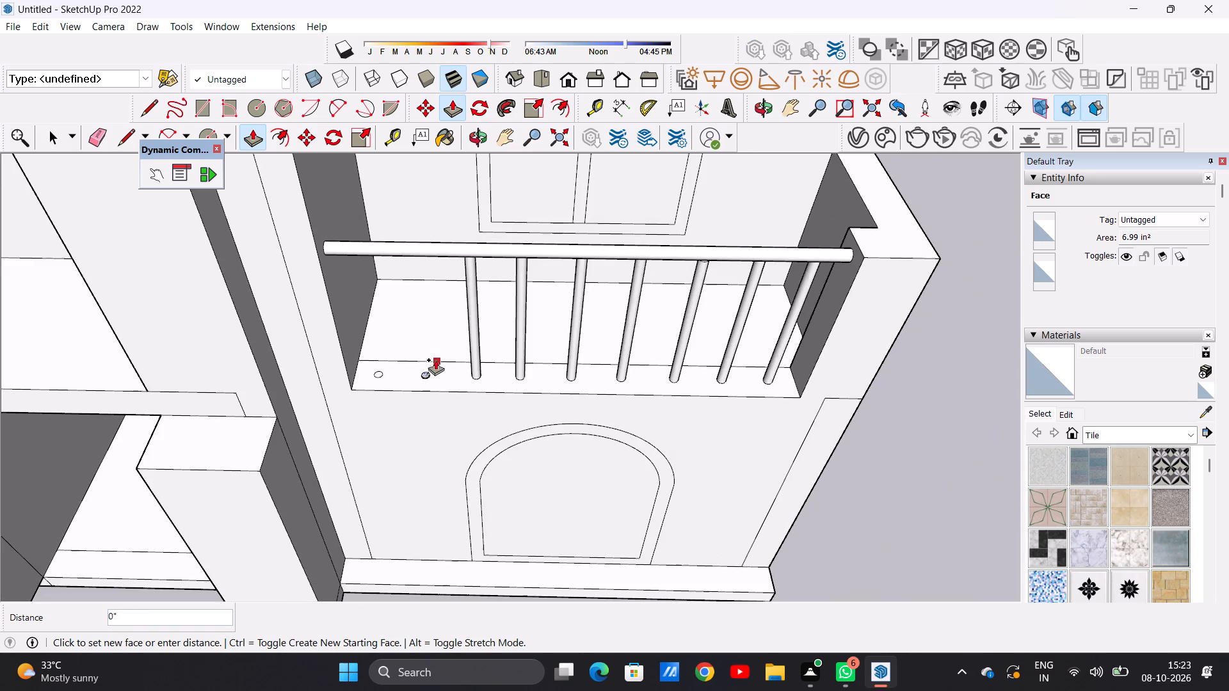
pyautogui.scroll(14, 413, 248)
pyautogui.scroll(-1, 402, 273)
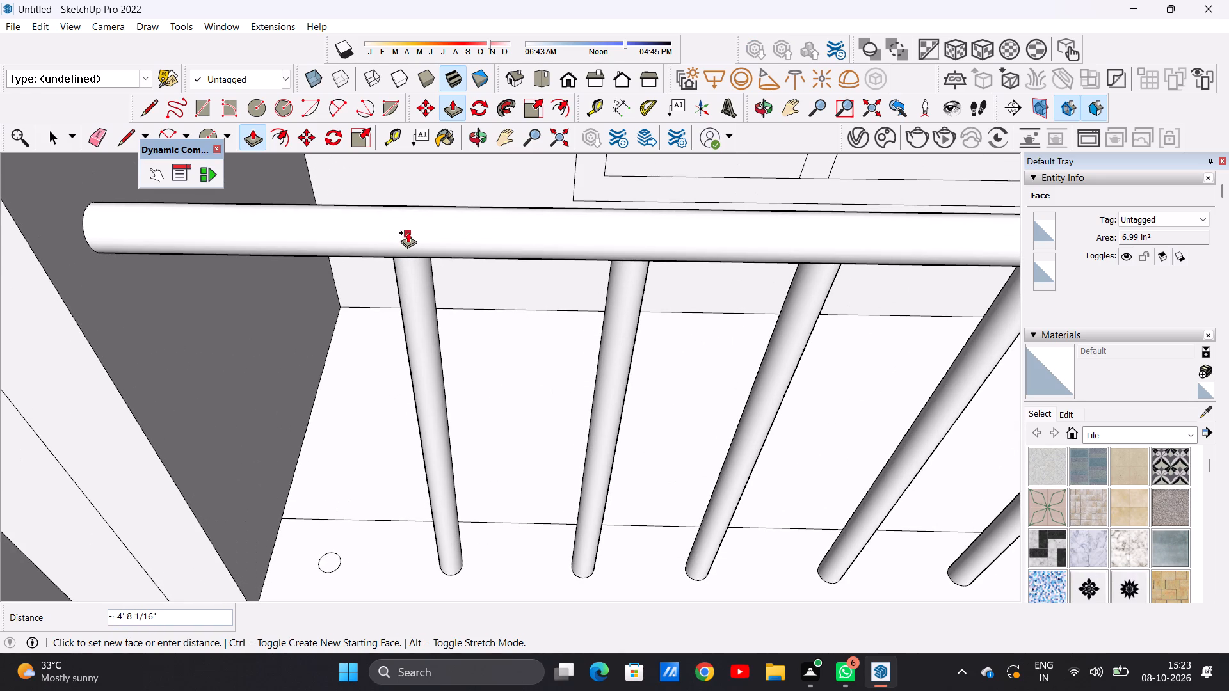
pyautogui.click(408, 232)
# Push/Pull the last circle, nearest the tower wall, up about 4' 7" into the handrail to complete the baluster row.
pyautogui.scroll(-6, 430, 379)
pyautogui.scroll(7, 314, 486)
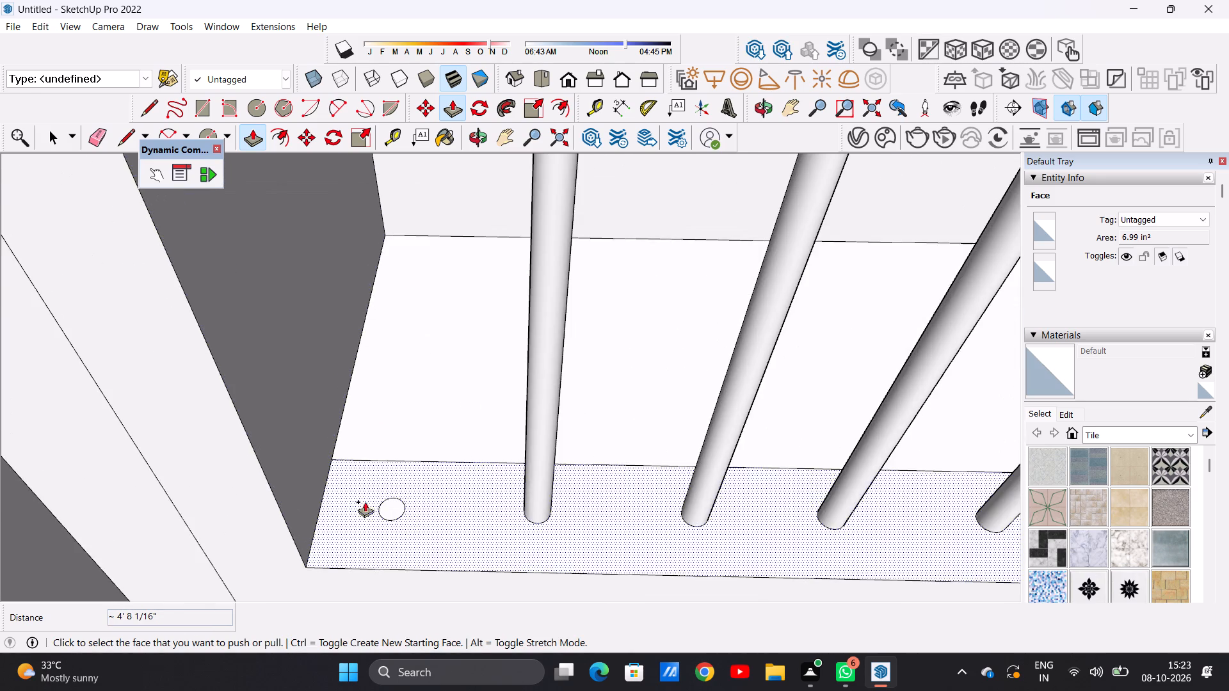
pyautogui.scroll(7, 373, 508)
pyautogui.click(406, 512)
pyautogui.scroll(-10, 411, 408)
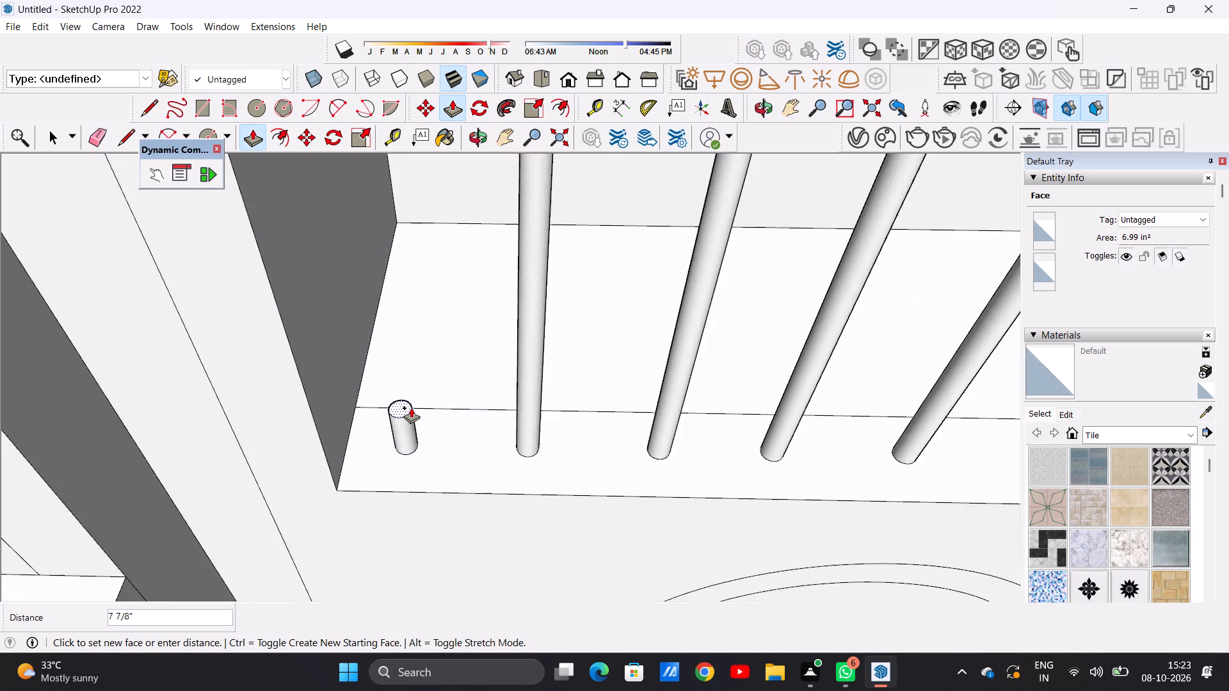
pyautogui.scroll(-11, 411, 408)
pyautogui.scroll(15, 390, 287)
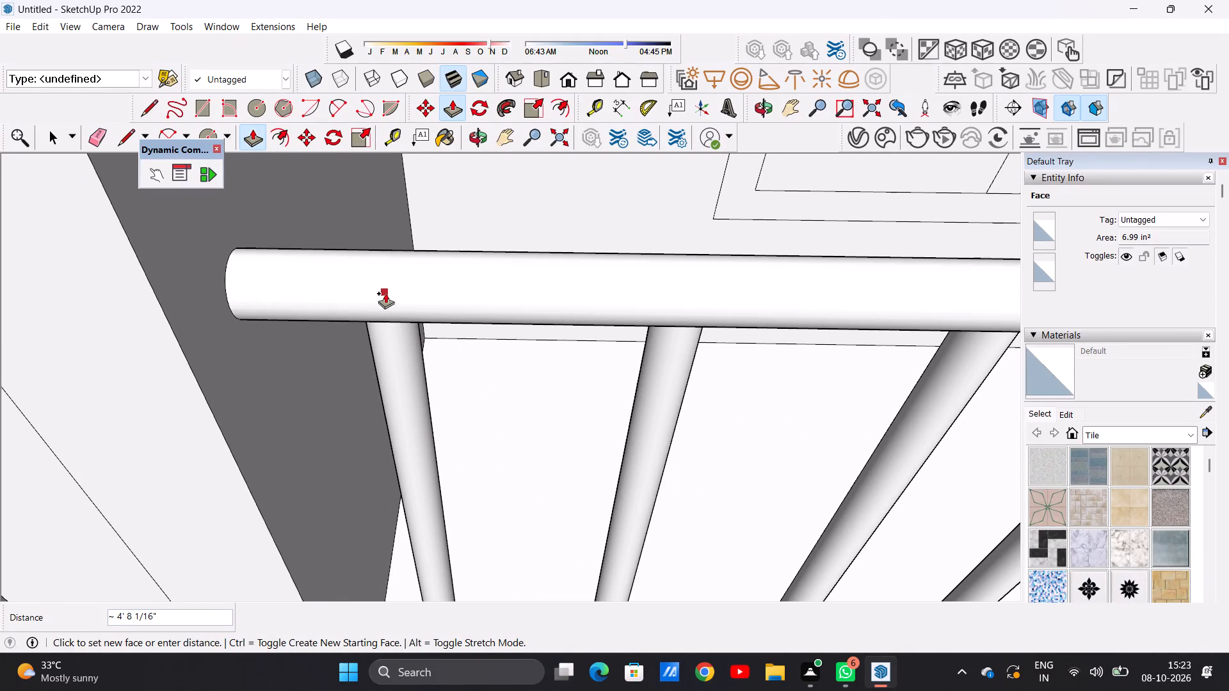
pyautogui.click(387, 284)
pyautogui.scroll(-9, 387, 302)
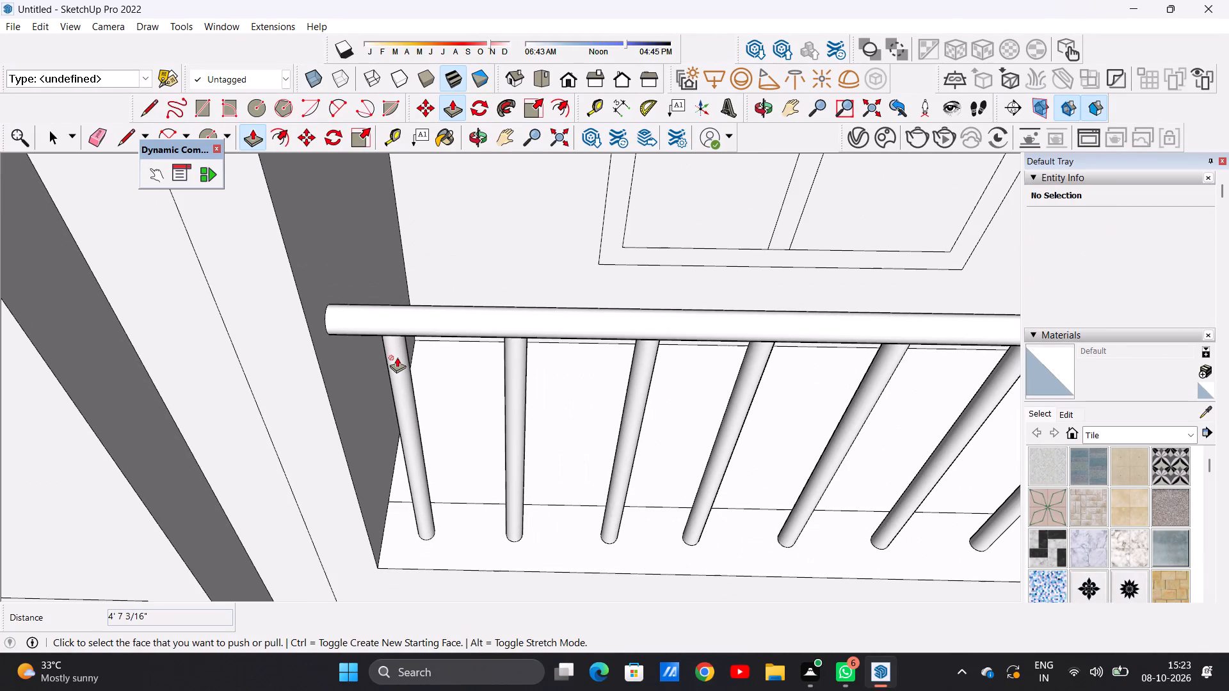
pyautogui.press('space')
# Inspect the right wing's railing from above, the front and the side, and against the whole building.
pyautogui.scroll(-15, 507, 380)
pyautogui.moveTo(713, 358); pyautogui.dragTo(431, 354, button='middle')
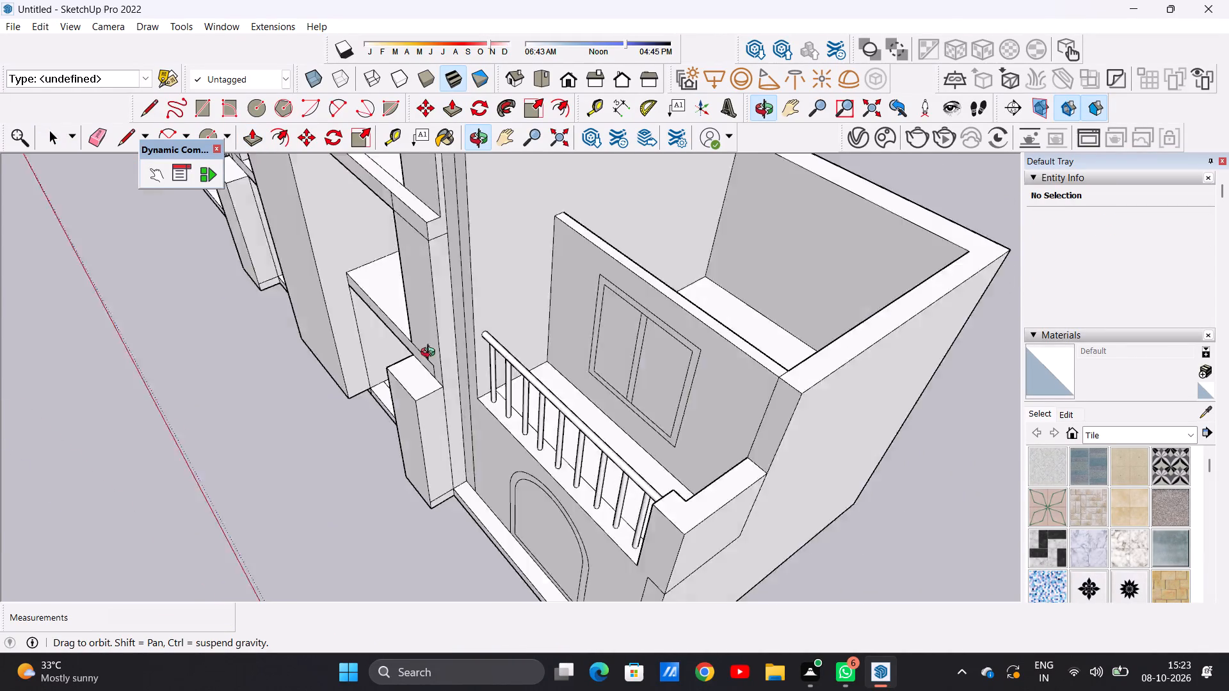
pyautogui.moveTo(431, 354); pyautogui.dragTo(263, 361, button='middle')
pyautogui.scroll(11, 510, 413)
pyautogui.scroll(-10, 485, 427)
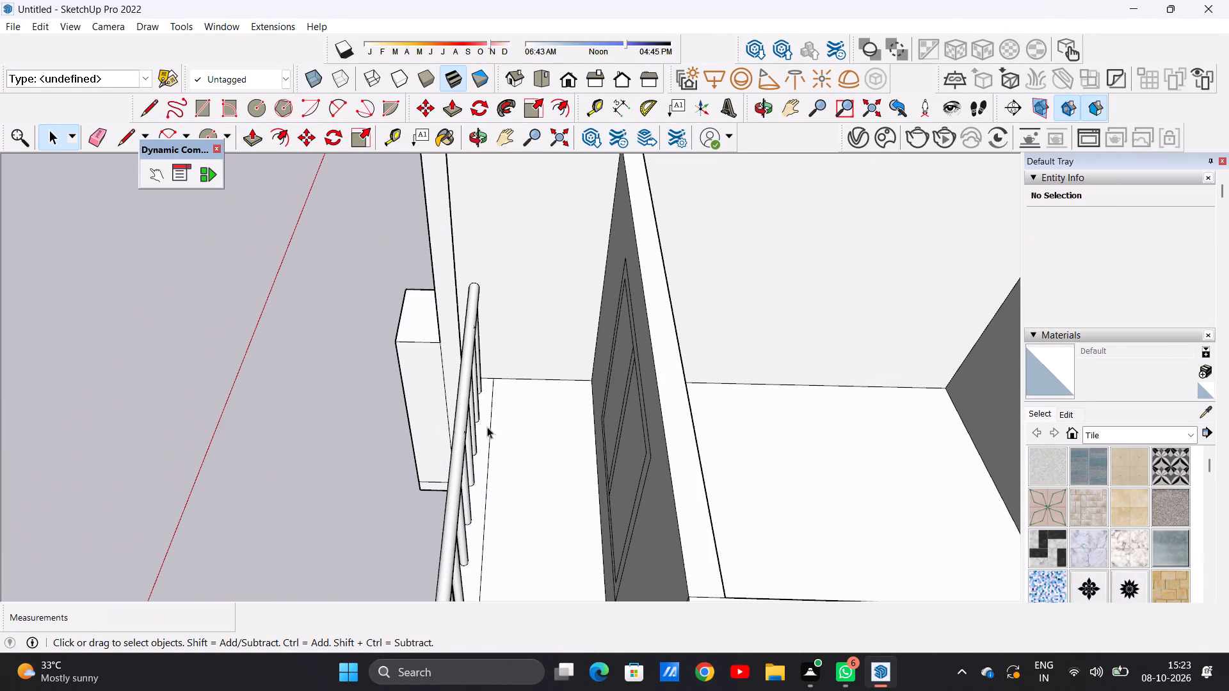
pyautogui.moveTo(315, 461); pyautogui.dragTo(696, 282, button='middle')
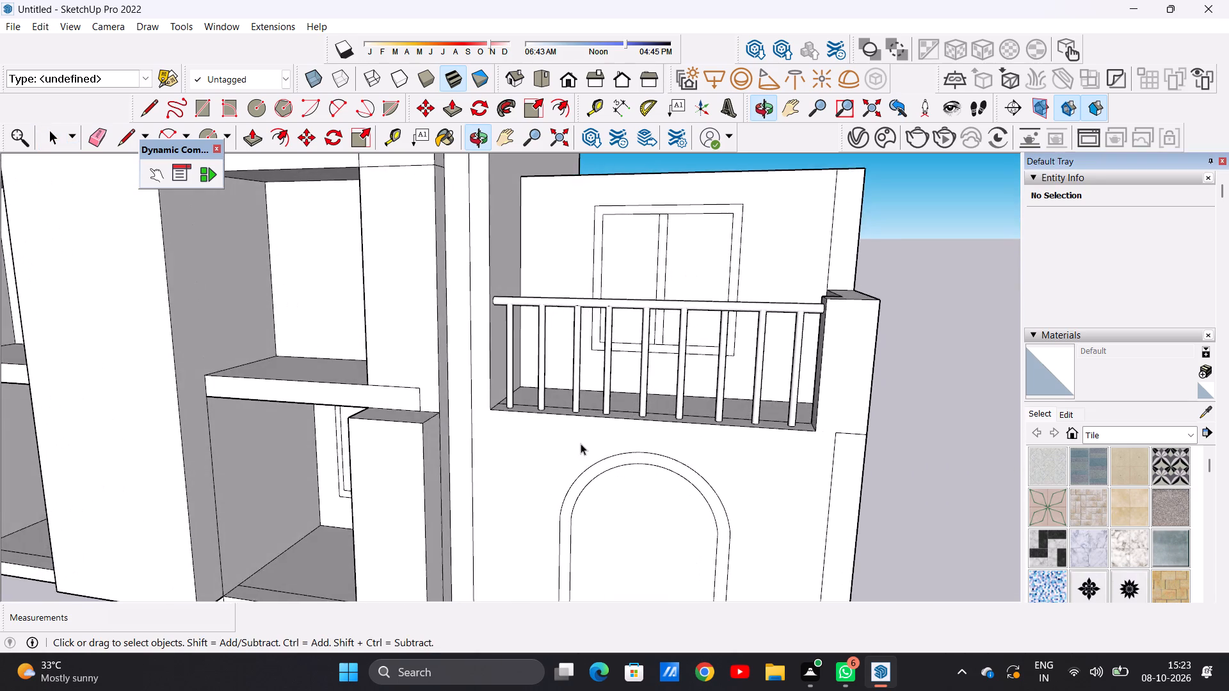
pyautogui.scroll(-5, 580, 447)
pyautogui.moveTo(512, 415); pyautogui.dragTo(566, 366, button='middle')
pyautogui.scroll(-2, 616, 404)
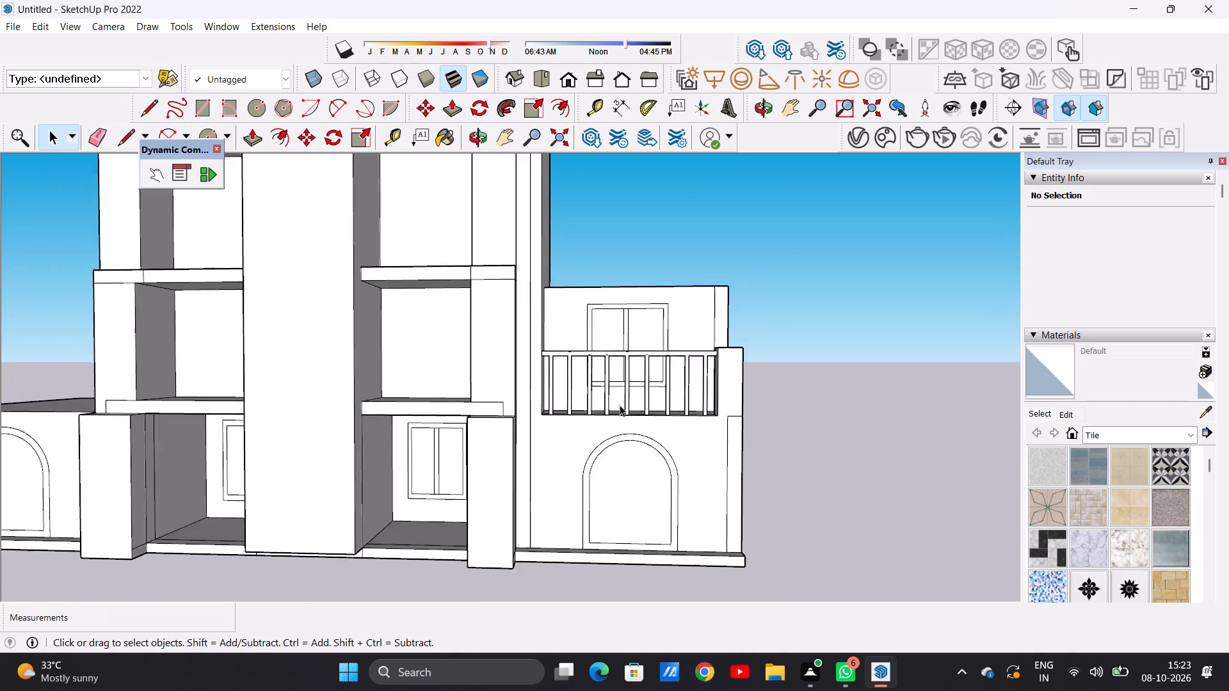
pyautogui.scroll(-8, 620, 405)
pyautogui.scroll(3, 676, 393)
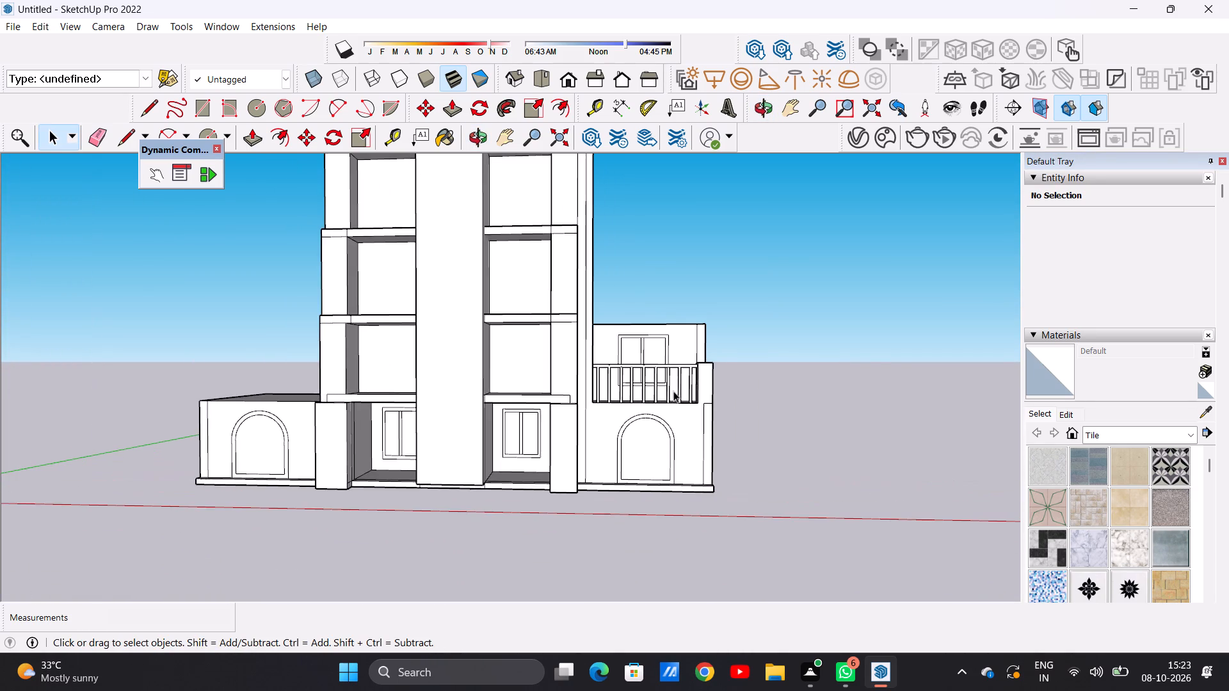
pyautogui.scroll(6, 719, 358)
pyautogui.moveTo(736, 373); pyautogui.dragTo(416, 431, button='middle')
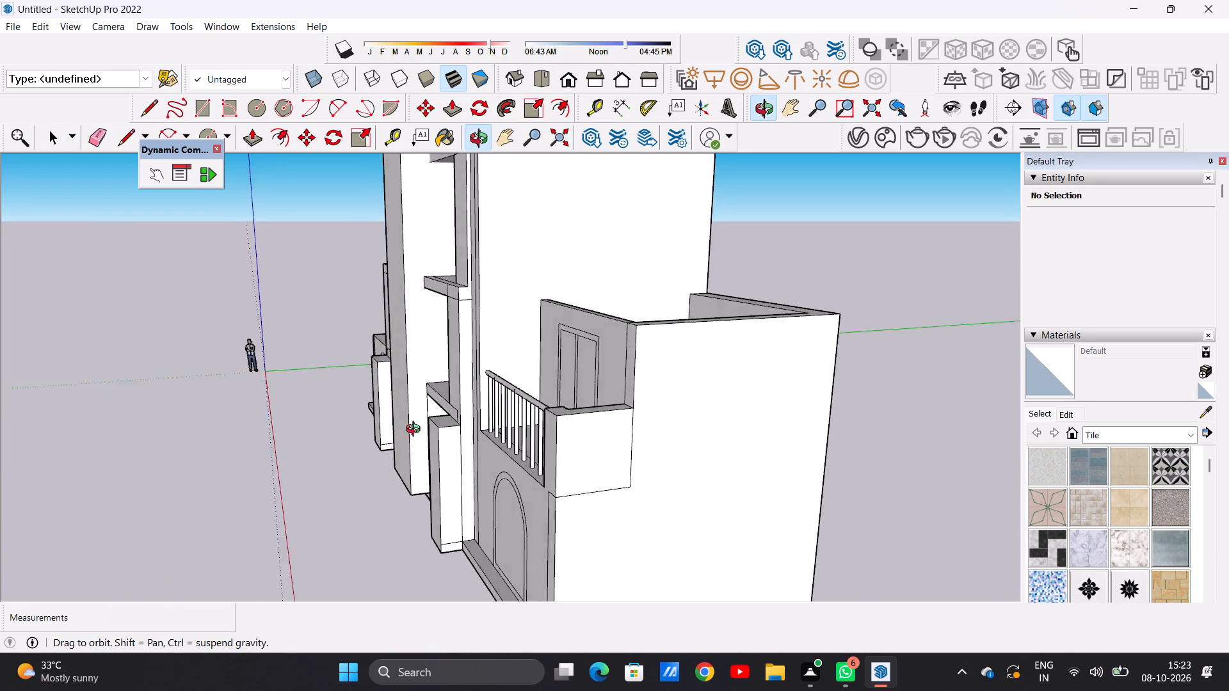
# Check the right wing's railing and upper storey from the side, the front and against the whole building.
pyautogui.moveTo(416, 431); pyautogui.dragTo(554, 427, button='middle')
pyautogui.scroll(-5, 619, 371)
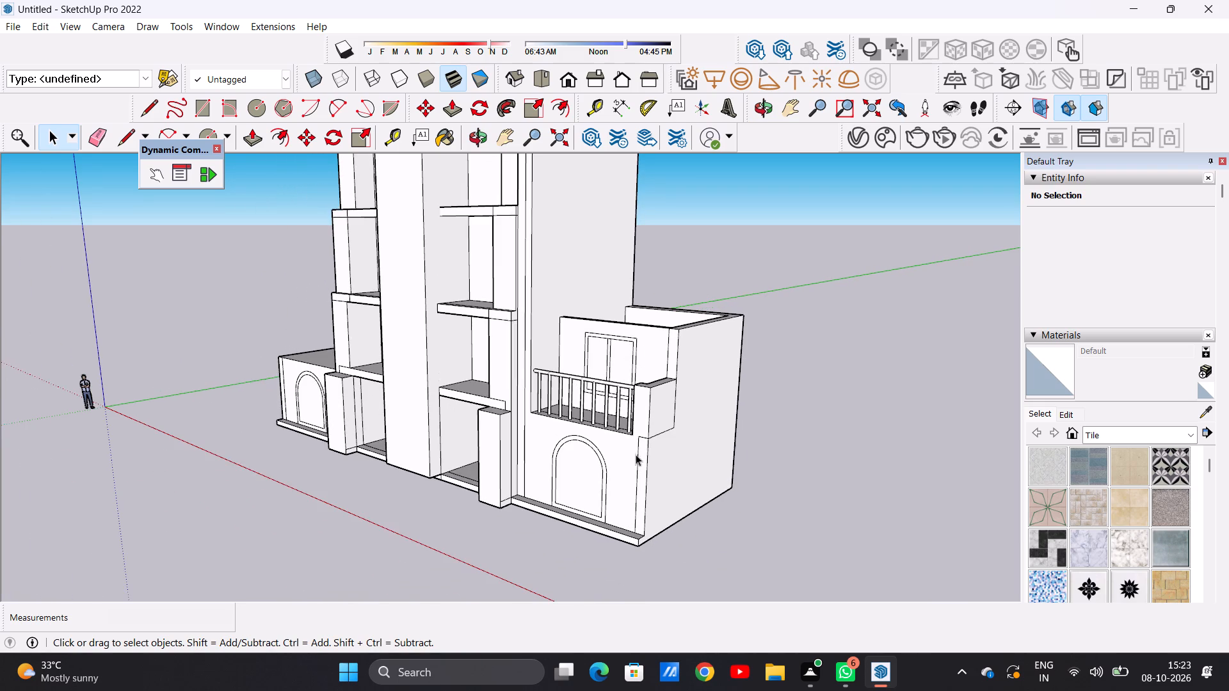
pyautogui.scroll(6, 629, 472)
pyautogui.scroll(-6, 664, 443)
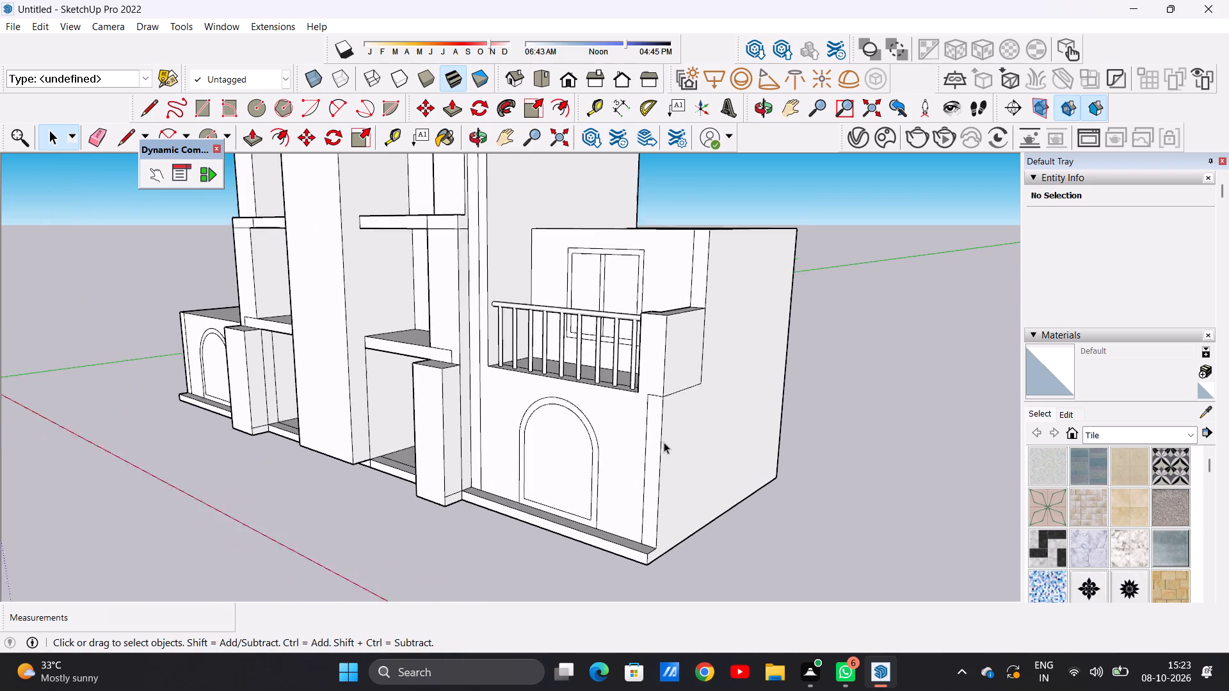
pyautogui.scroll(-7, 664, 442)
pyautogui.scroll(5, 661, 484)
pyautogui.tripleClick(662, 468)
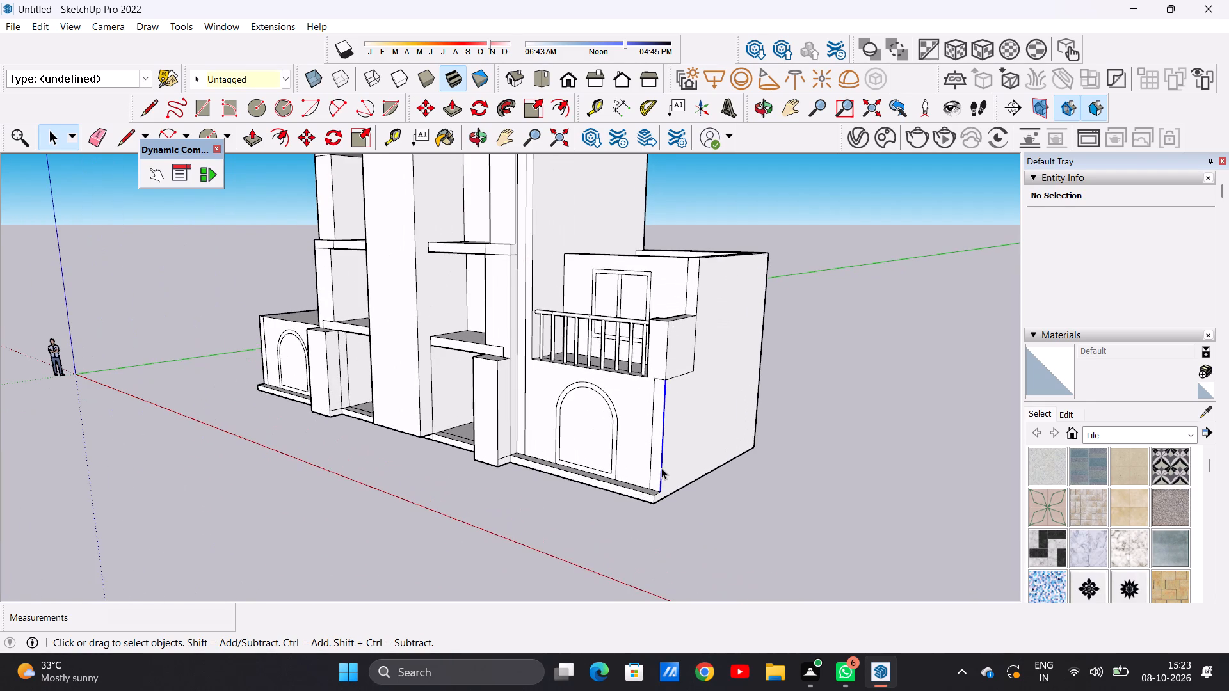
pyautogui.click(913, 418)
pyautogui.click(910, 422)
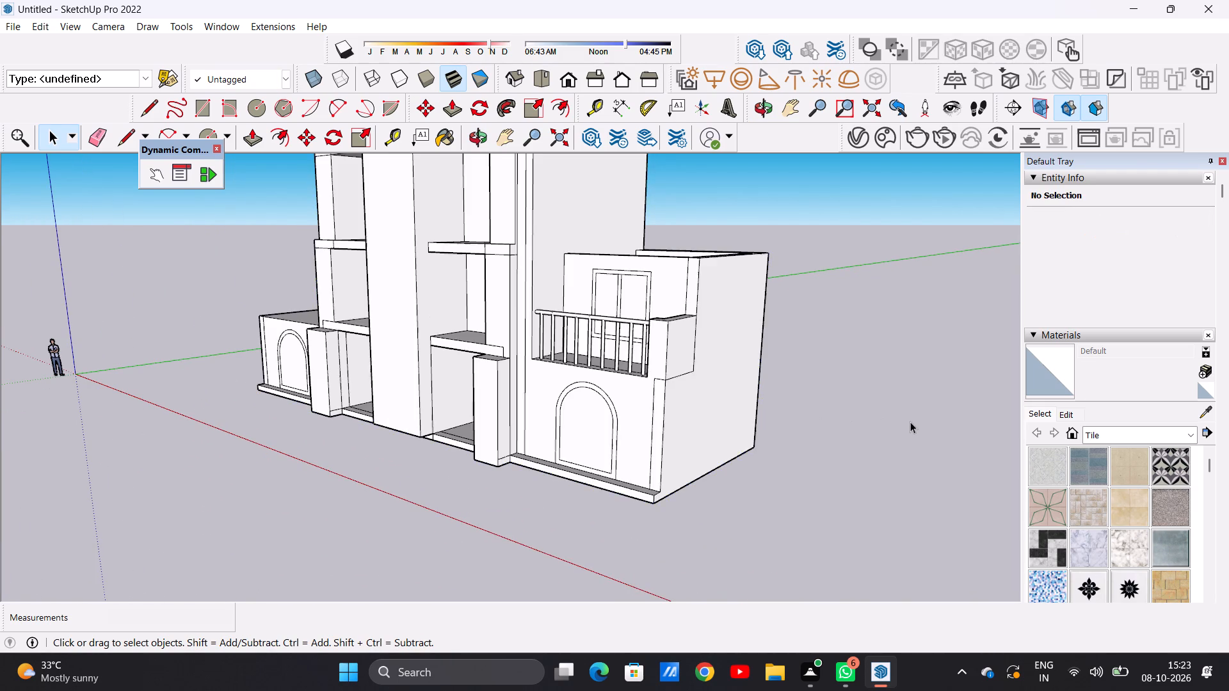
pyautogui.scroll(-7, 683, 456)
pyautogui.moveTo(554, 382); pyautogui.dragTo(819, 443, button='middle')
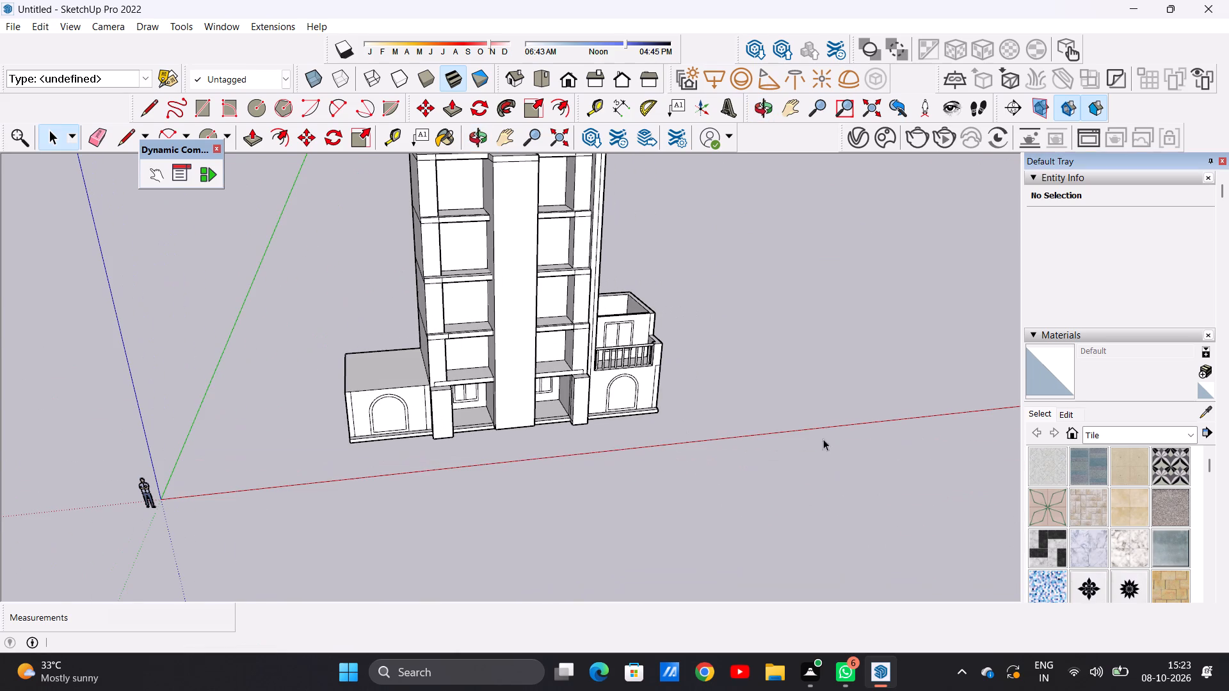
pyautogui.scroll(-1, 584, 359)
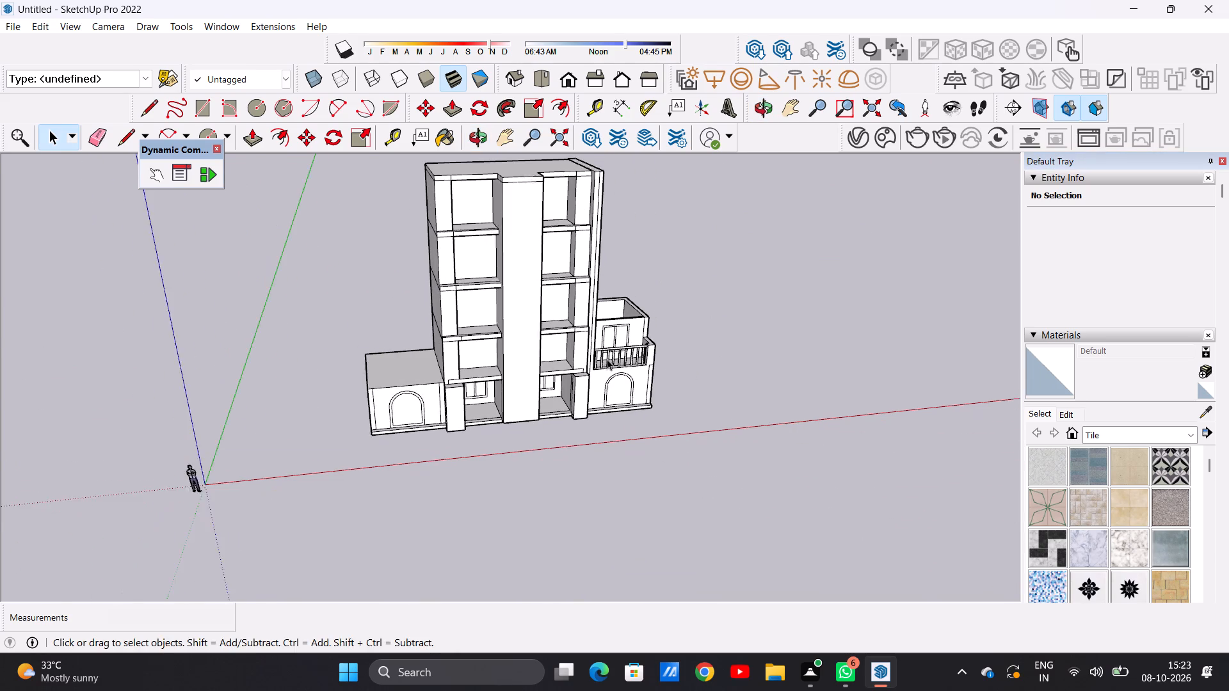
pyautogui.scroll(-1, 607, 359)
# Copy the floor face of the right wing's open upper room 10' up to the inner corner of its wall tops.
pyautogui.moveTo(671, 357); pyautogui.dragTo(532, 438, button='middle')
pyautogui.scroll(4, 660, 332)
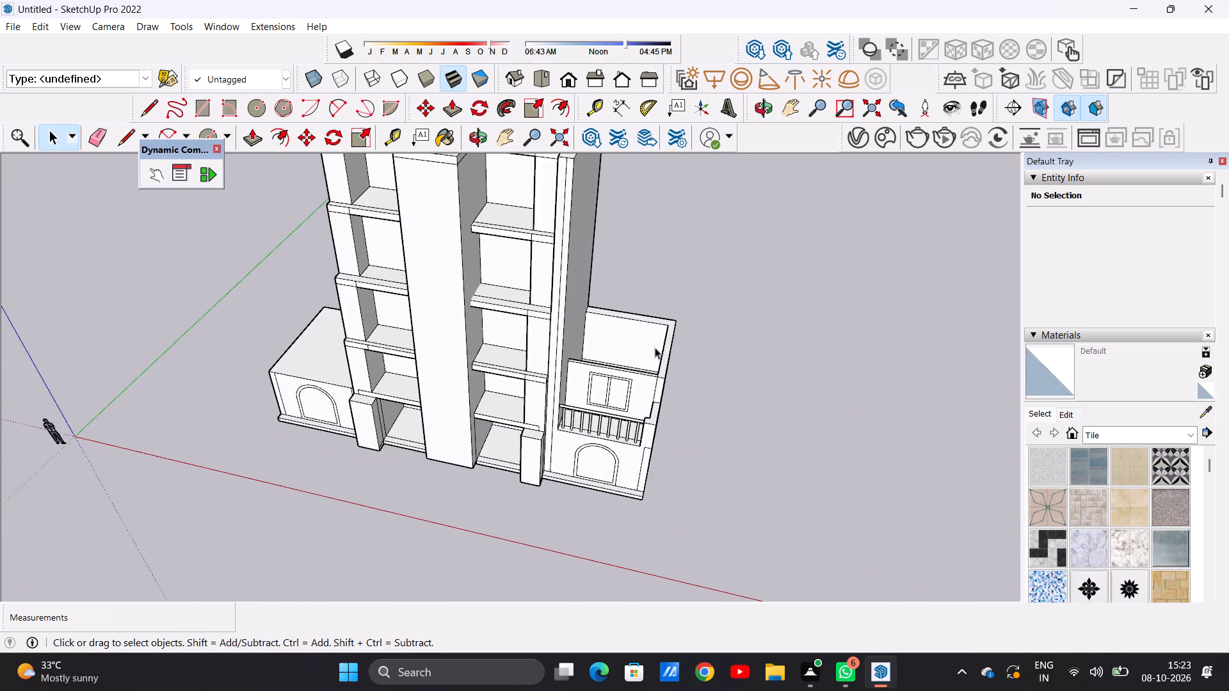
pyautogui.scroll(7, 637, 374)
pyautogui.moveTo(605, 341); pyautogui.dragTo(616, 452, button='middle')
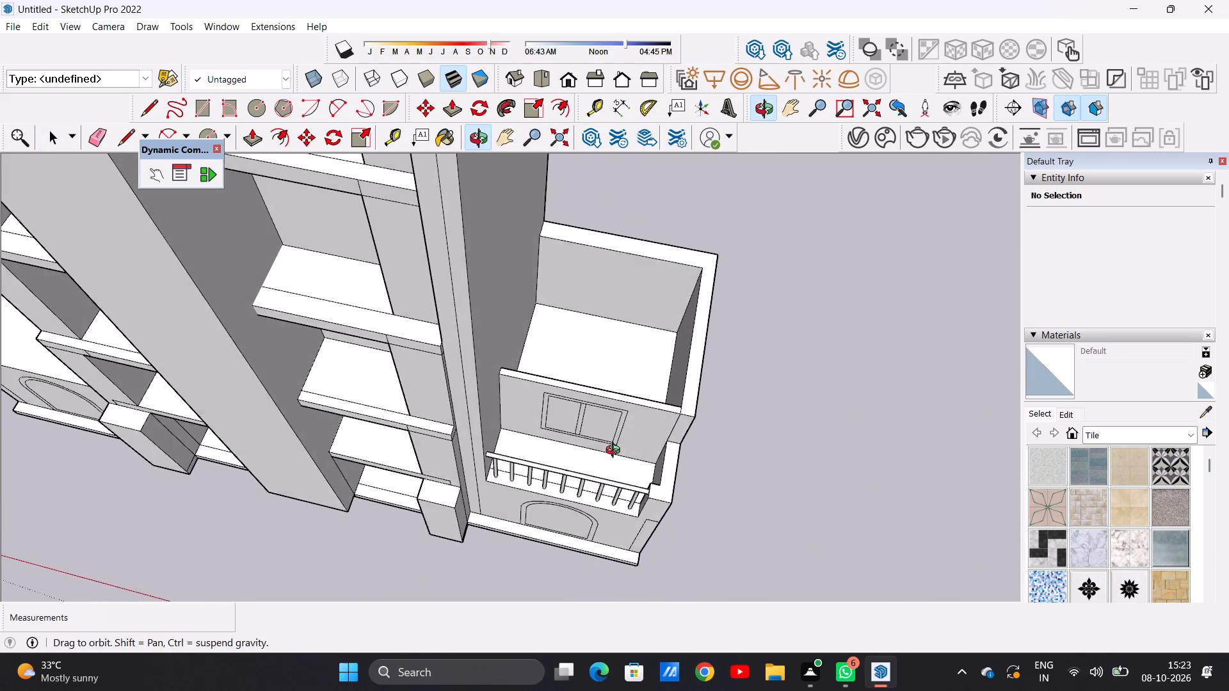
pyautogui.moveTo(616, 452); pyautogui.dragTo(619, 471, button='middle')
pyautogui.scroll(-4, 574, 303)
pyautogui.scroll(6, 619, 320)
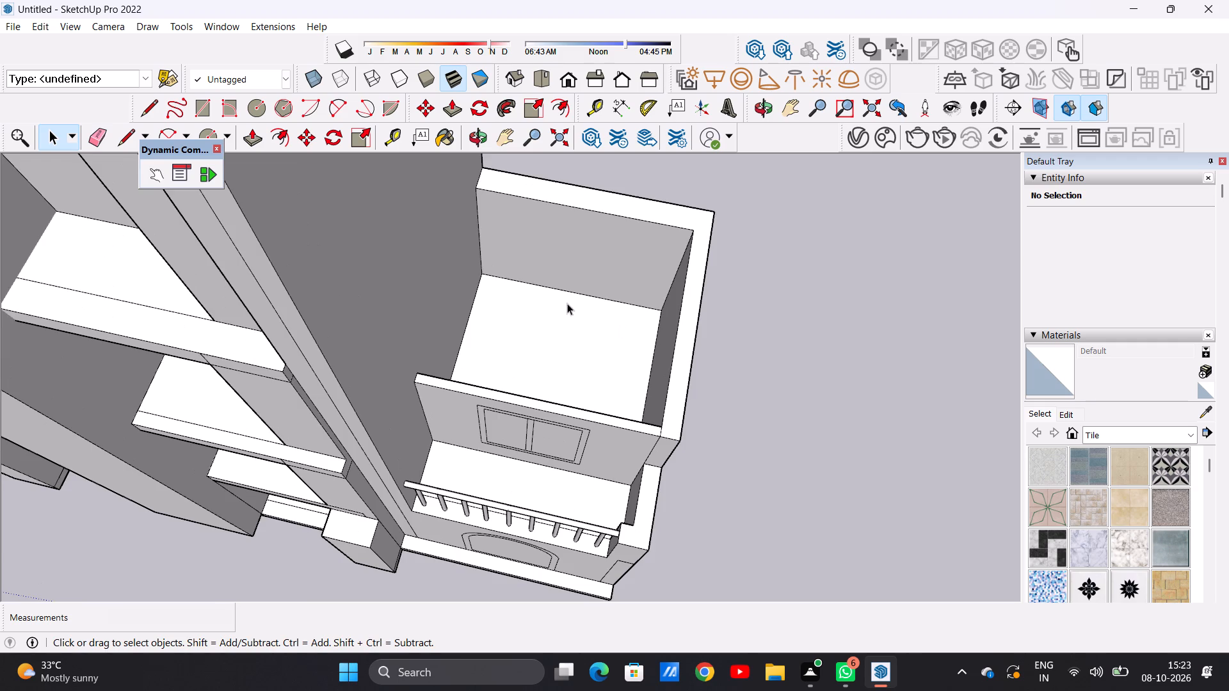
pyautogui.scroll(-4, 562, 296)
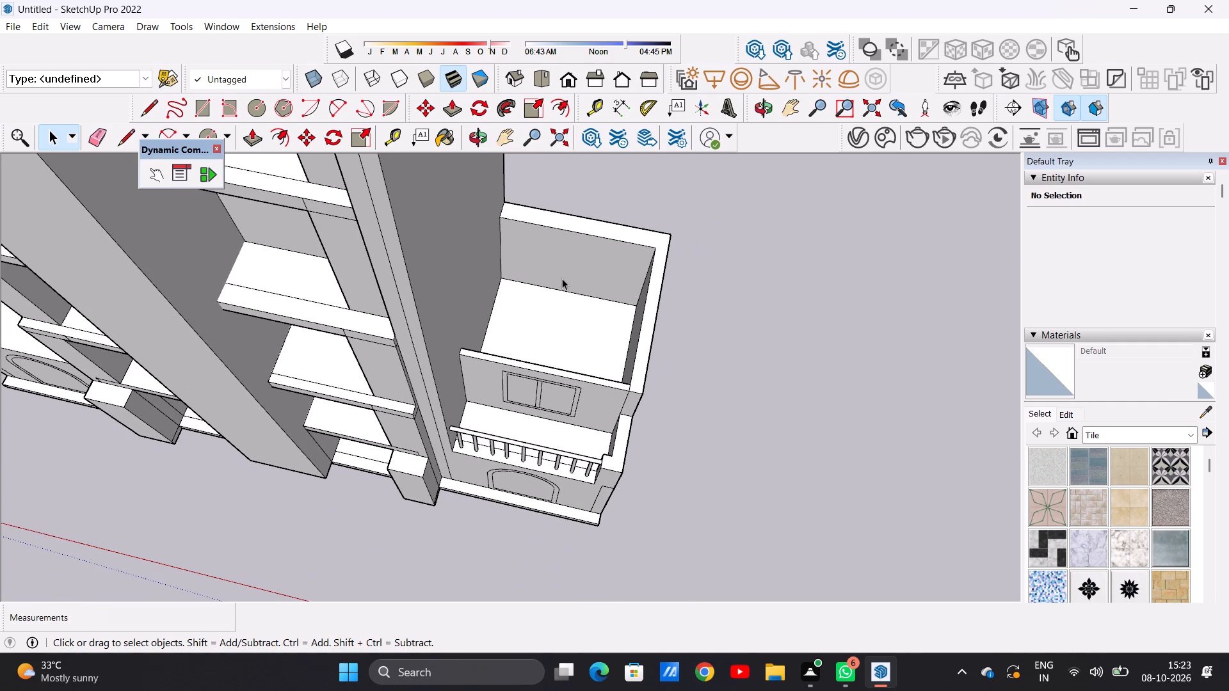
pyautogui.scroll(5, 579, 332)
pyautogui.doubleClick(577, 345)
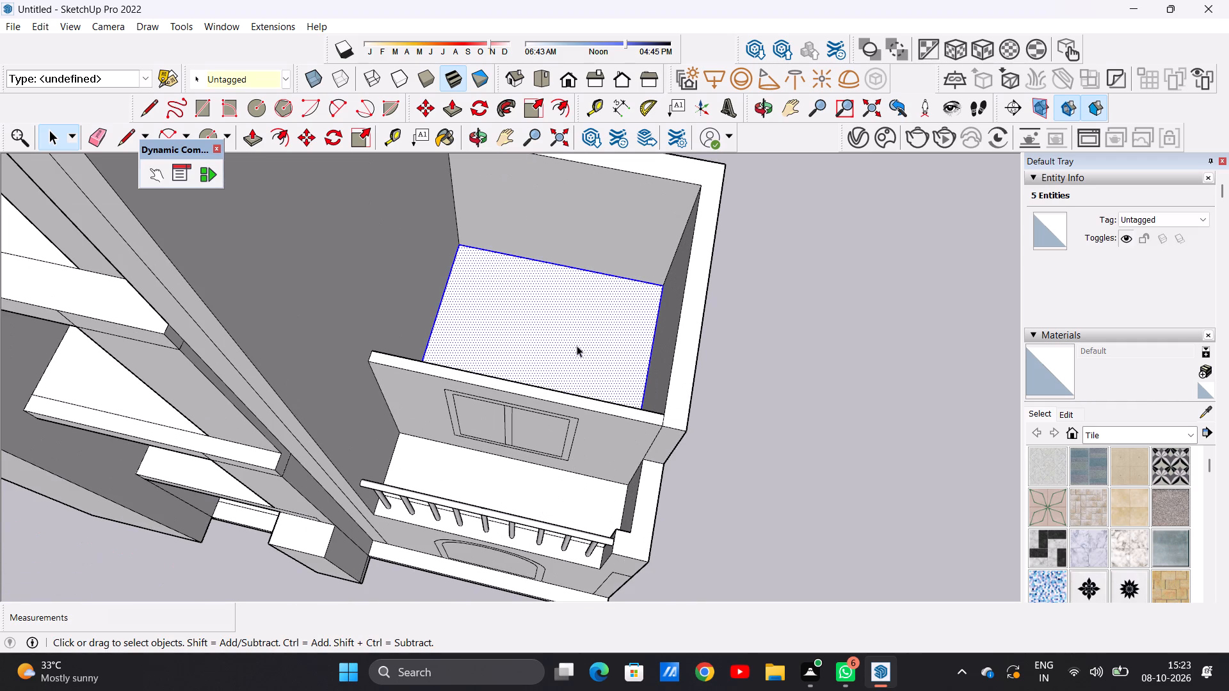
pyautogui.press('m')
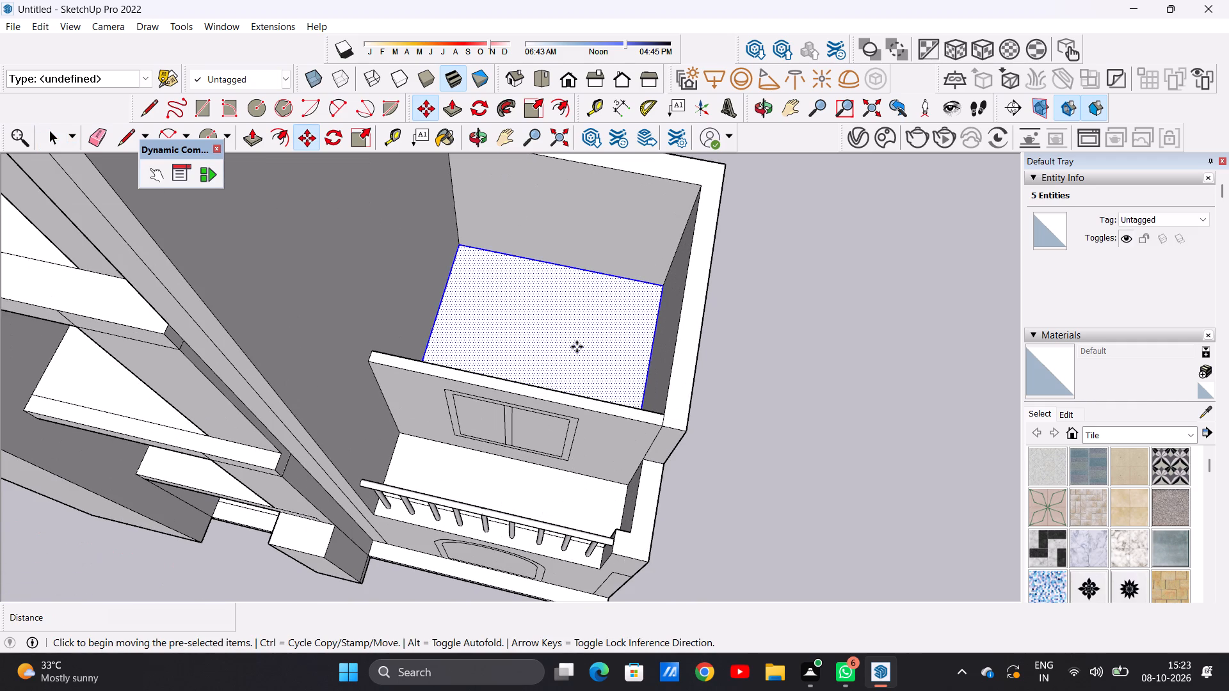
pyautogui.scroll(8, 655, 287)
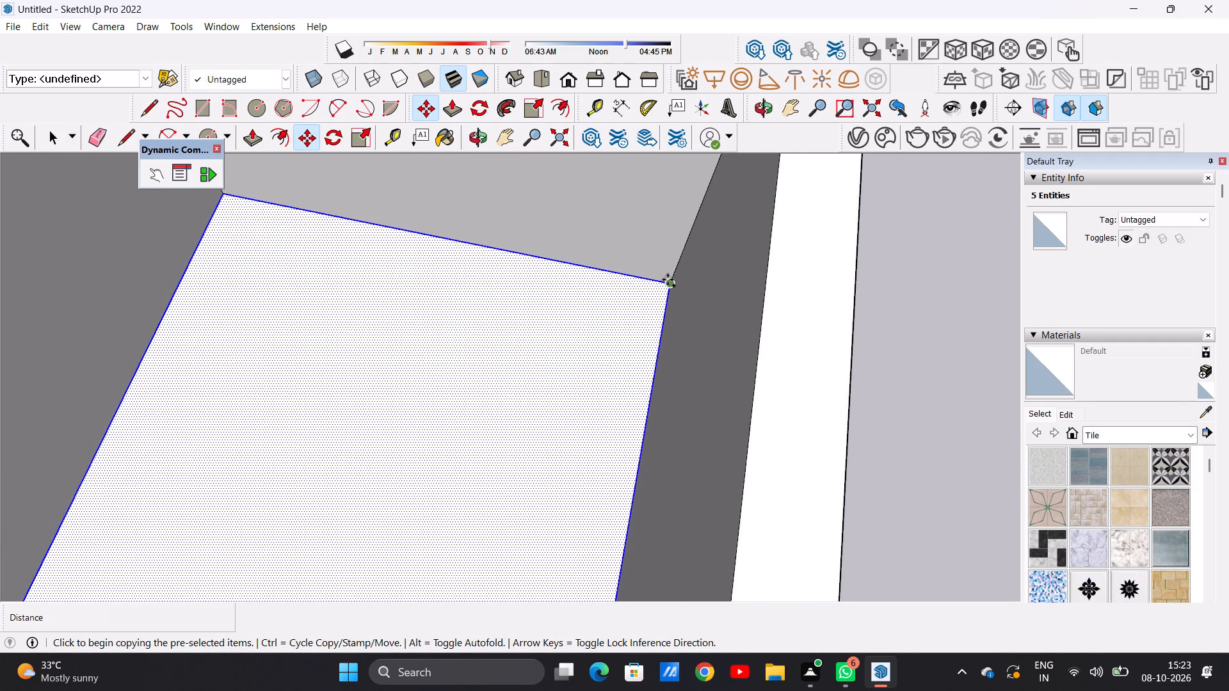
pyautogui.click(667, 283)
pyautogui.scroll(-17, 677, 266)
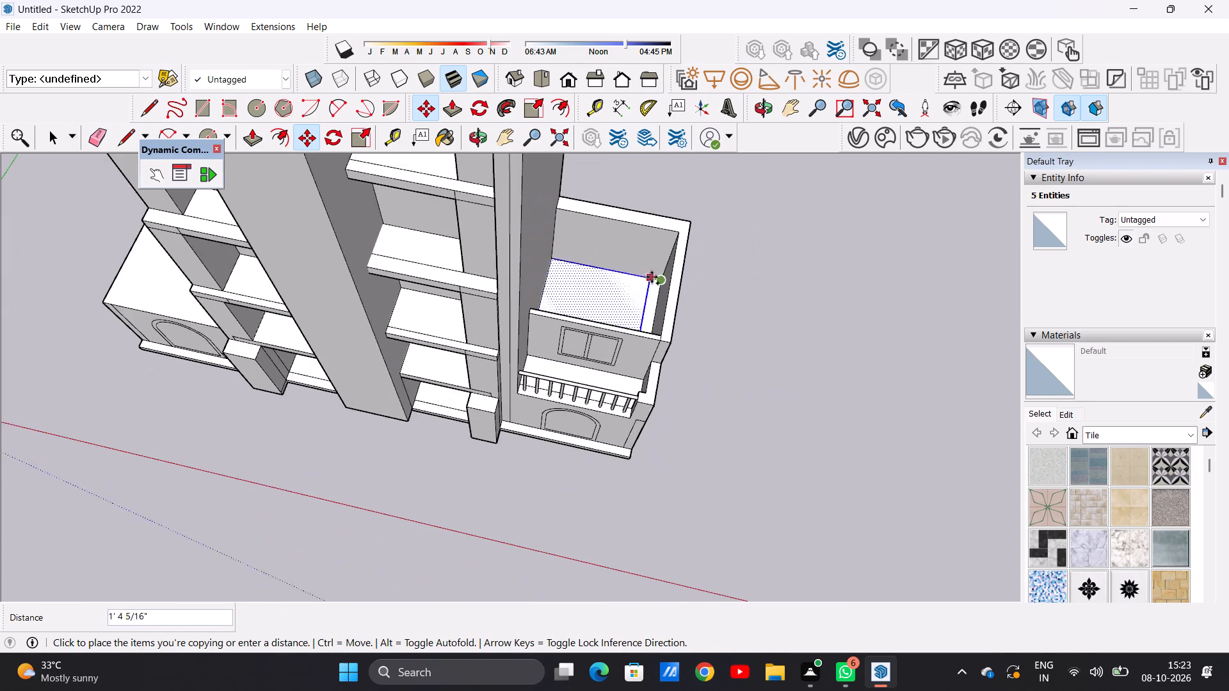
pyautogui.scroll(8, 667, 244)
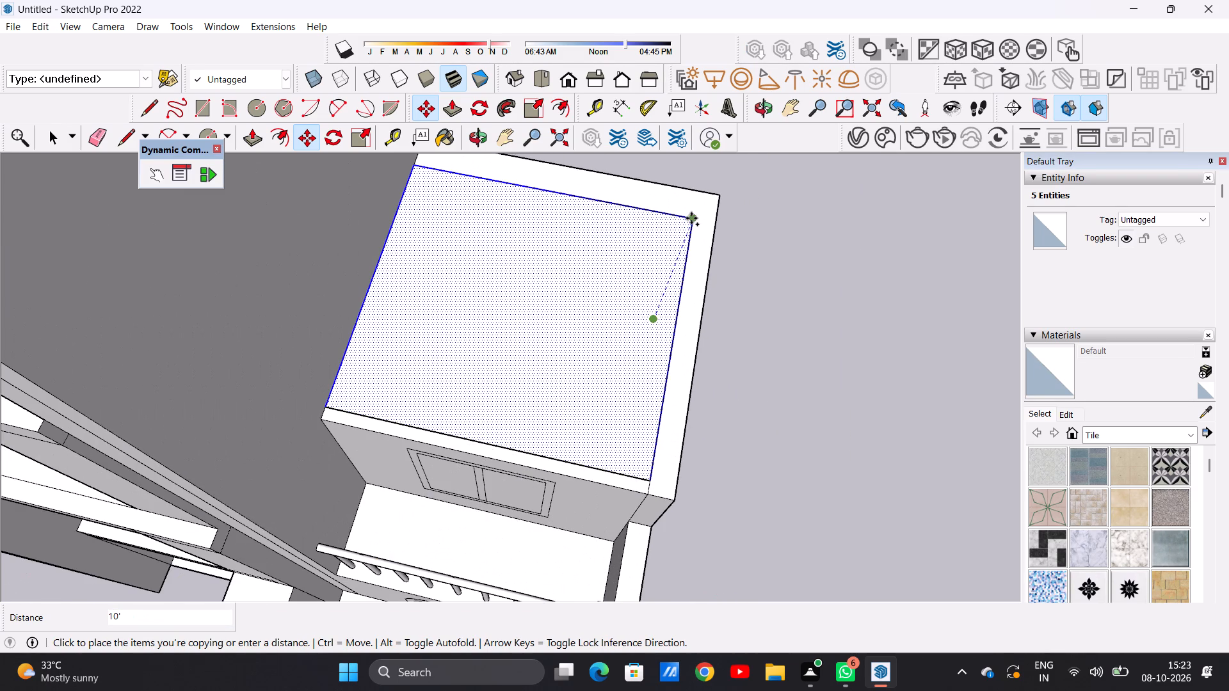
pyautogui.click(691, 218)
pyautogui.press('space')
pyautogui.click(800, 316)
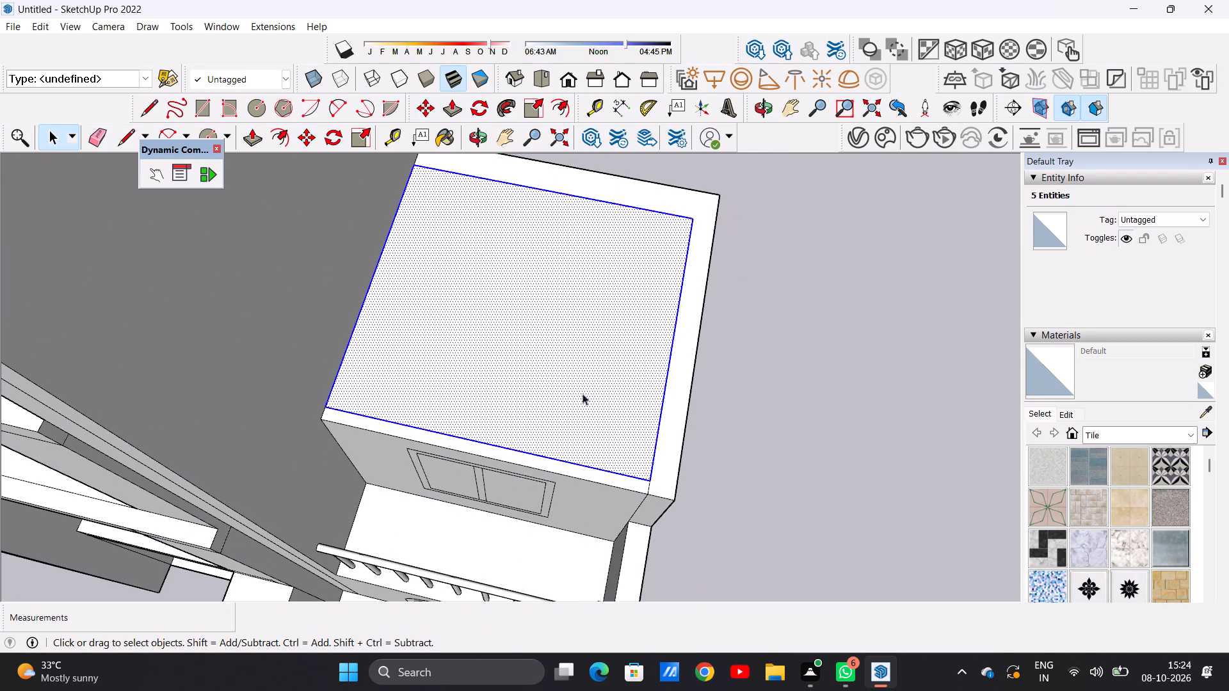
# Push/Pull the copied face over the right wing's upper room up 1' into a roof slab.
pyautogui.scroll(-5, 446, 349)
pyautogui.moveTo(458, 411); pyautogui.dragTo(487, 241, button='middle')
pyautogui.scroll(3, 530, 317)
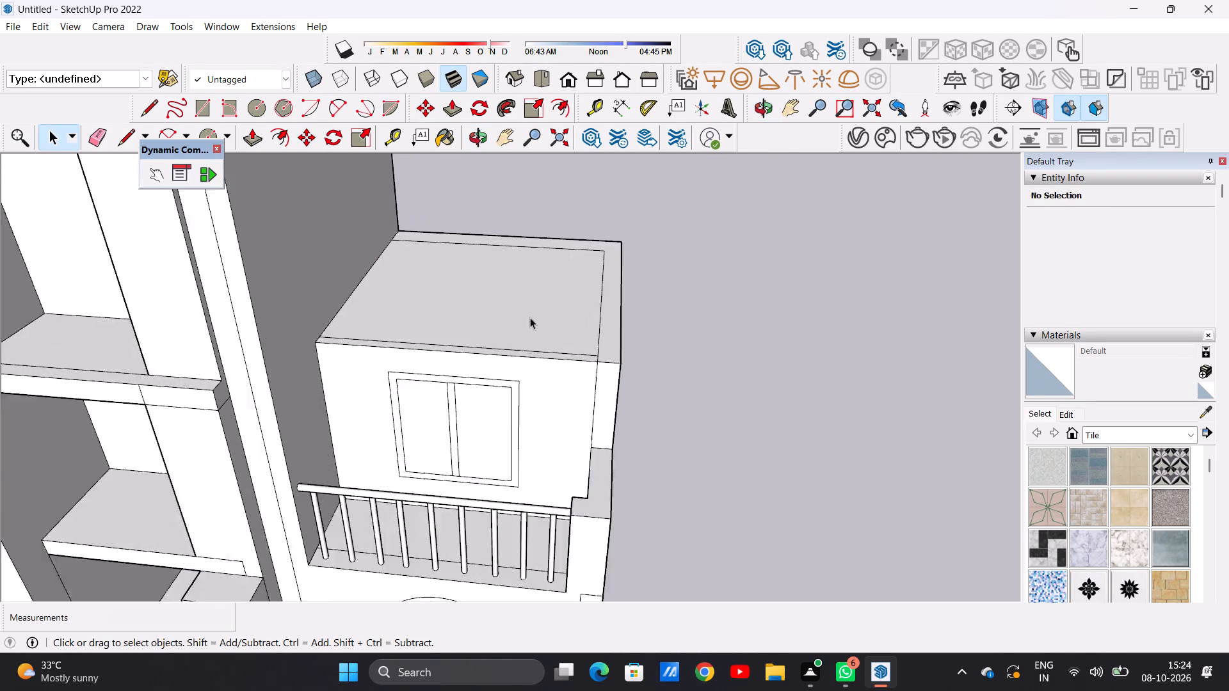
pyautogui.scroll(6, 530, 317)
pyautogui.scroll(-2, 539, 360)
pyautogui.scroll(-1, 591, 344)
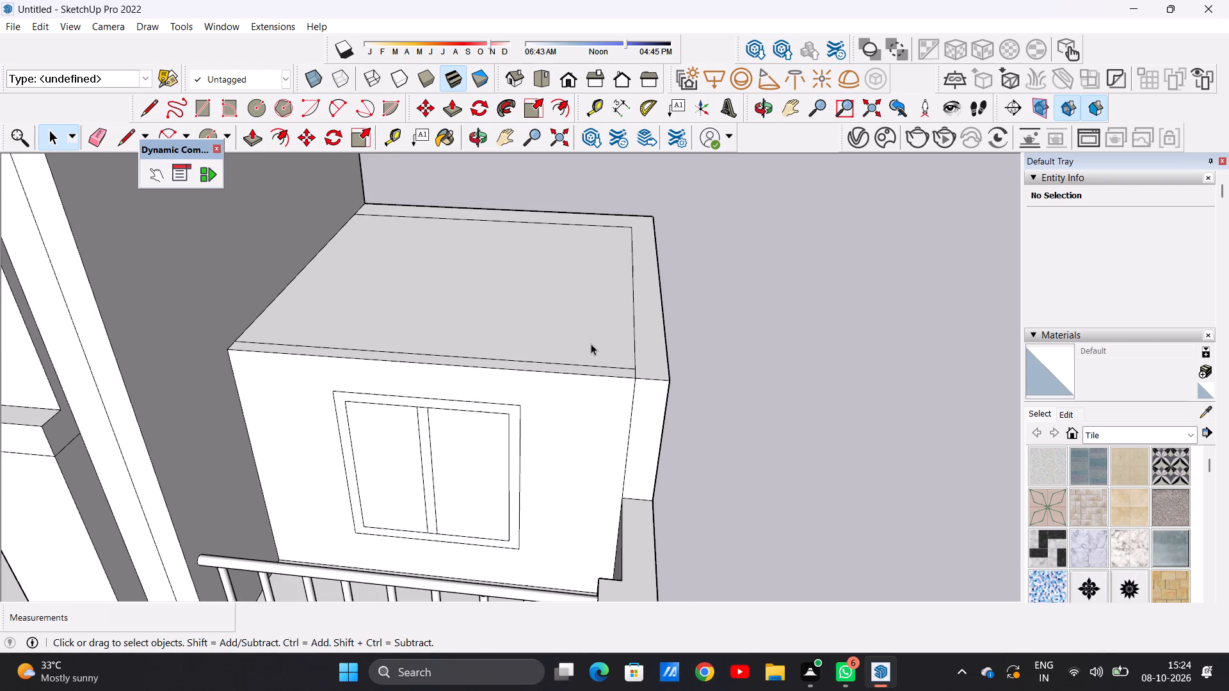
pyautogui.press('p')
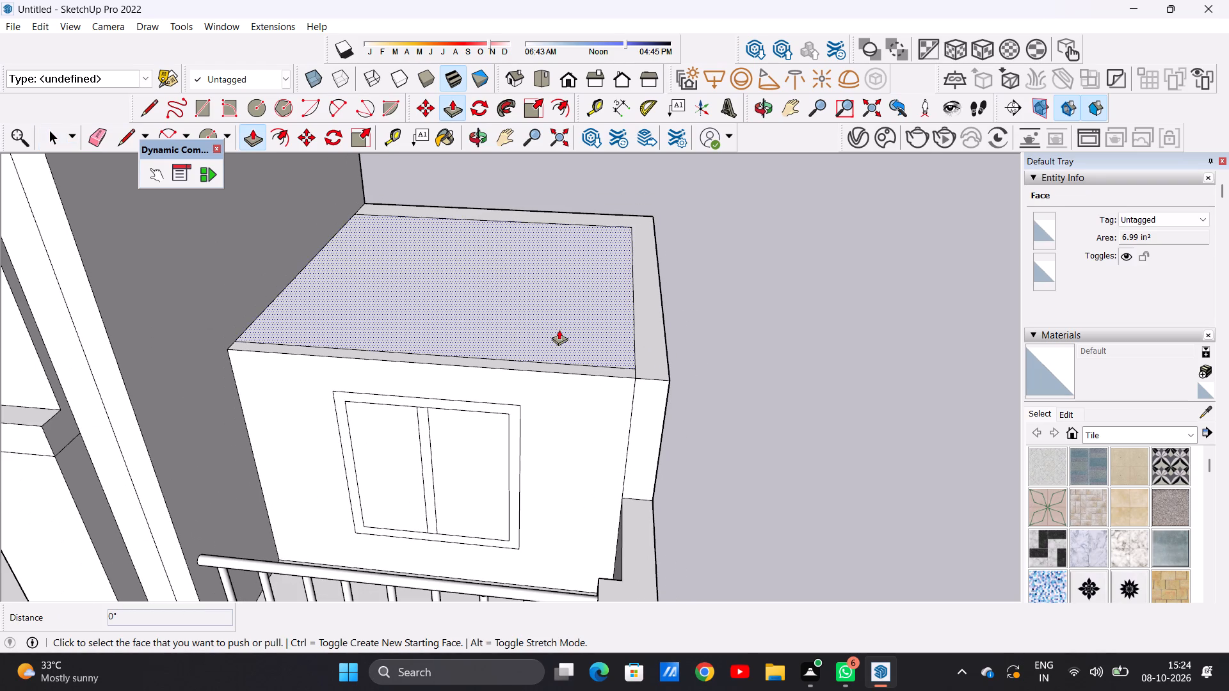
pyautogui.click(559, 330)
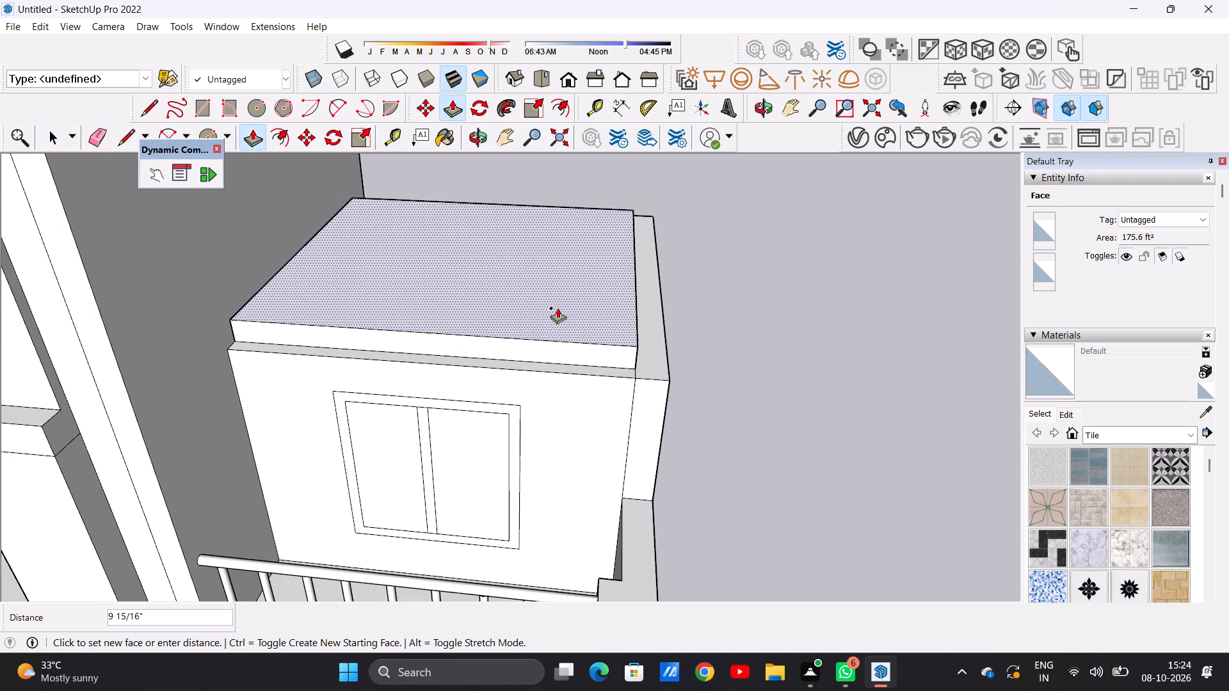
pyautogui.write("1'")
pyautogui.press('Return')
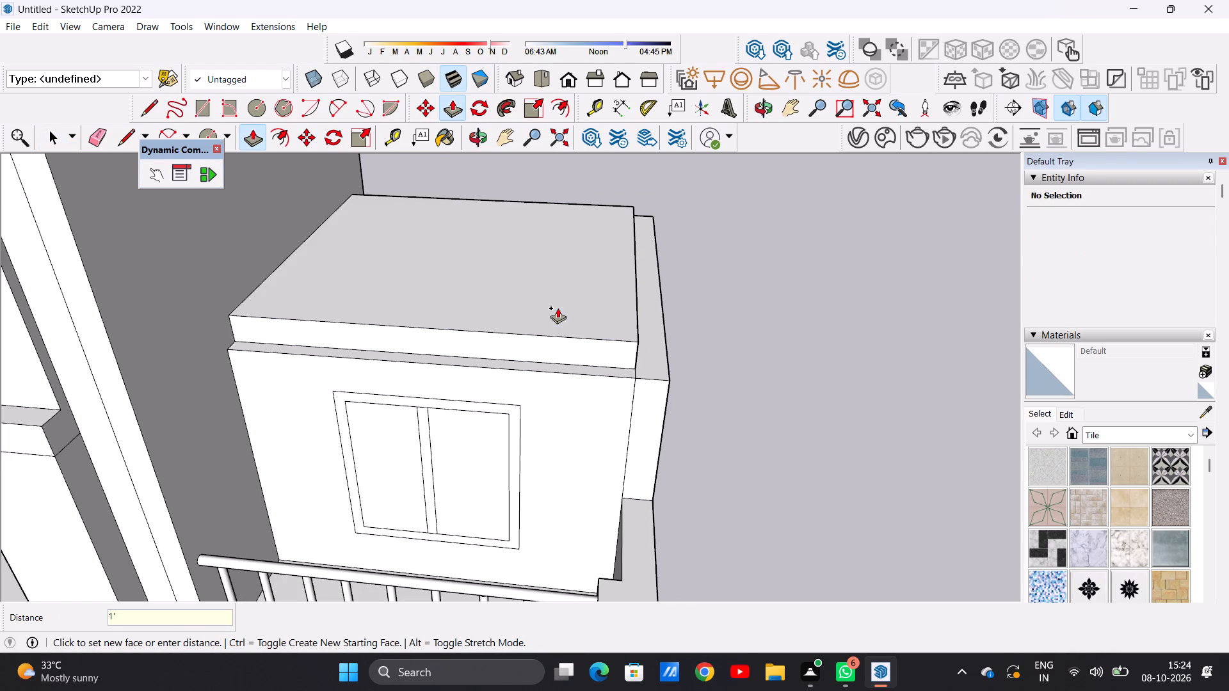
pyautogui.press('space')
# Examine the right wing's roof slab from the front, close up and against the whole building.
pyautogui.moveTo(502, 404); pyautogui.dragTo(518, 273, button='middle')
pyautogui.scroll(-2, 524, 422)
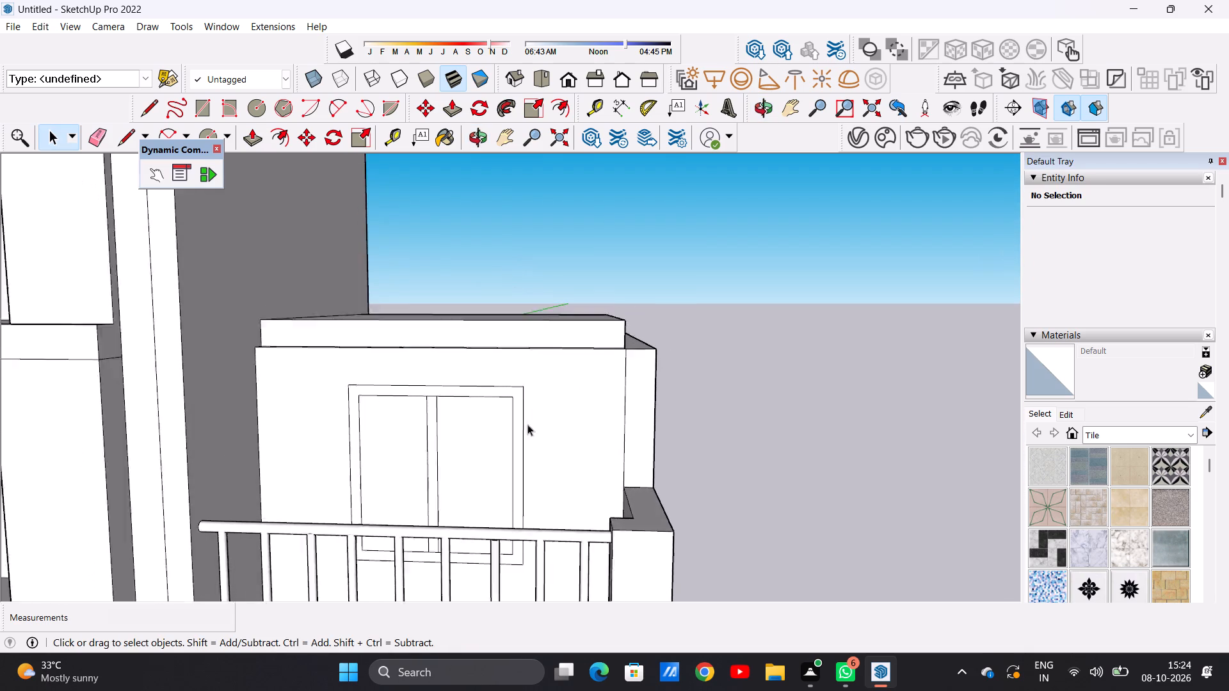
pyautogui.scroll(-20, 527, 424)
pyautogui.scroll(-1, 527, 424)
pyautogui.scroll(3, 531, 422)
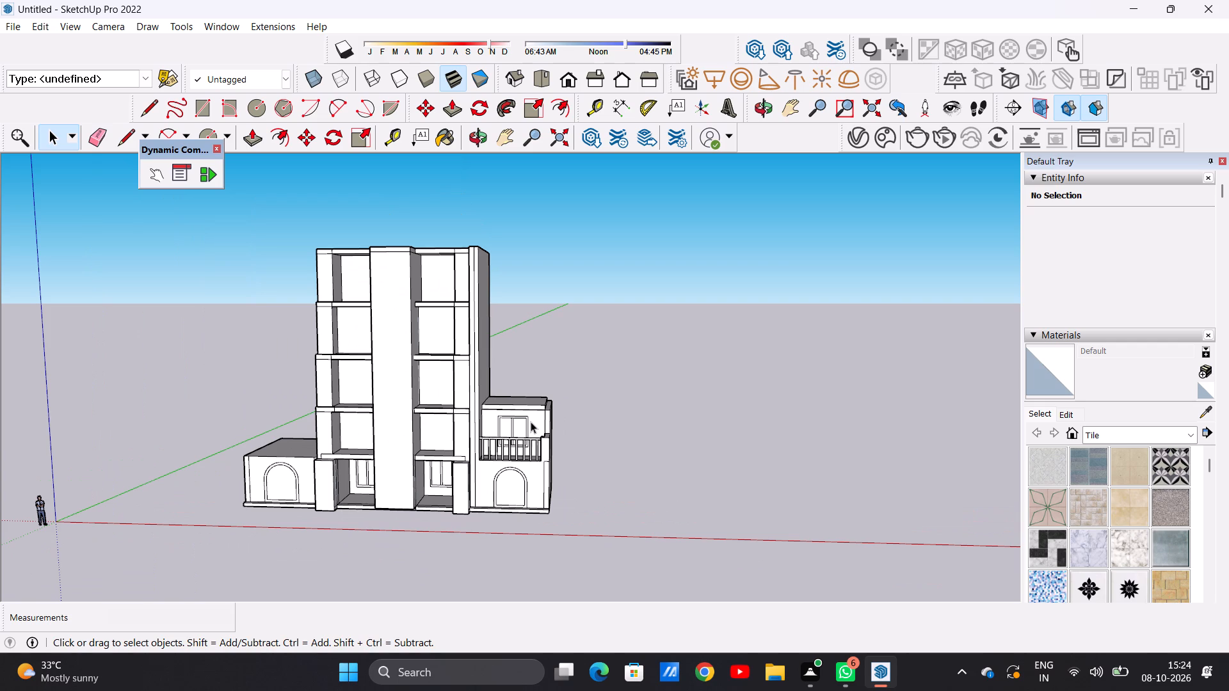
pyautogui.scroll(7, 531, 422)
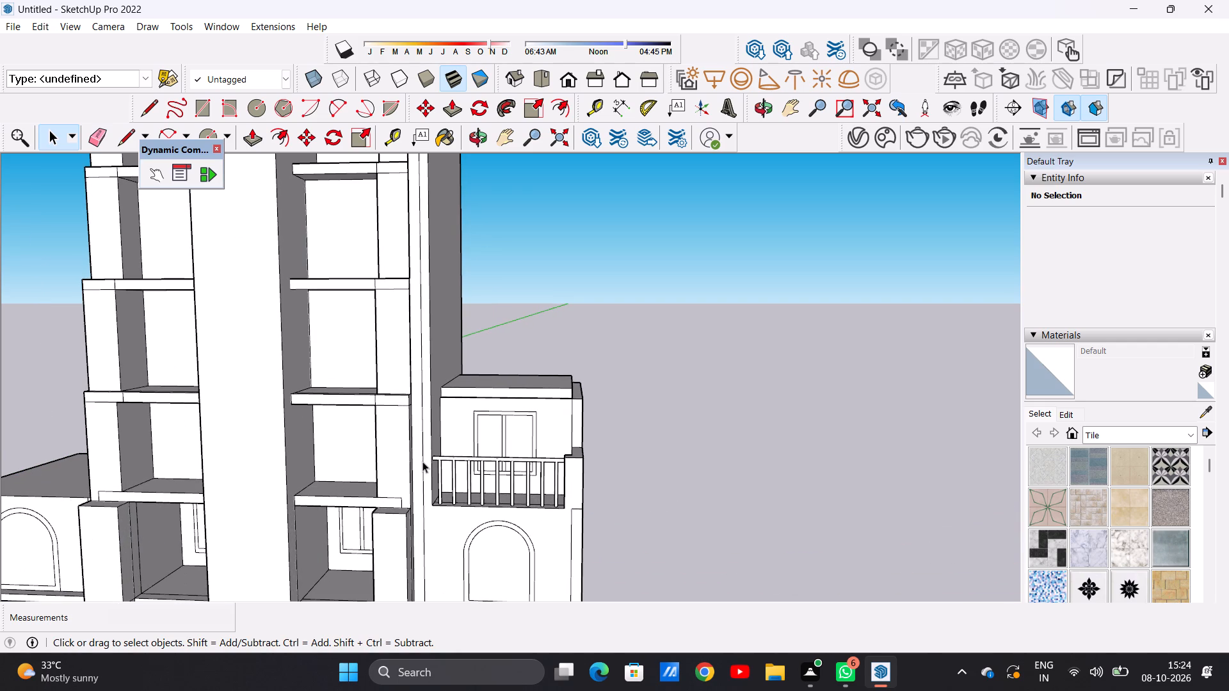
pyautogui.scroll(-8, 496, 395)
pyautogui.scroll(1, 502, 414)
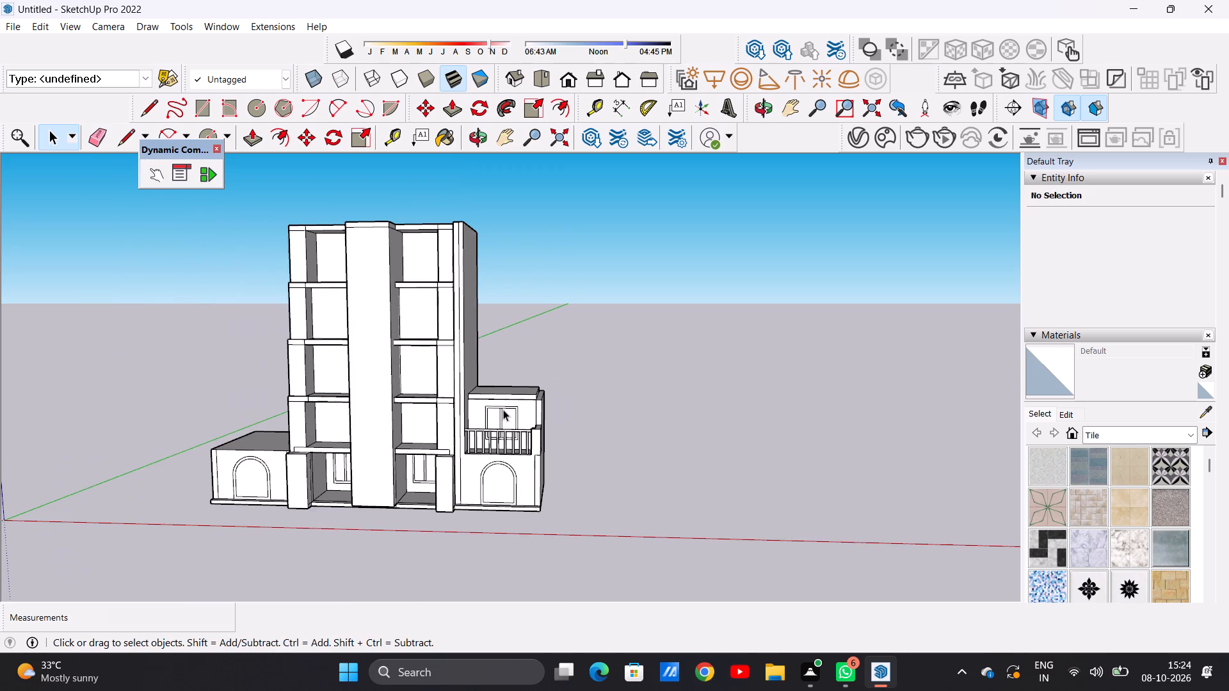
pyautogui.scroll(10, 527, 397)
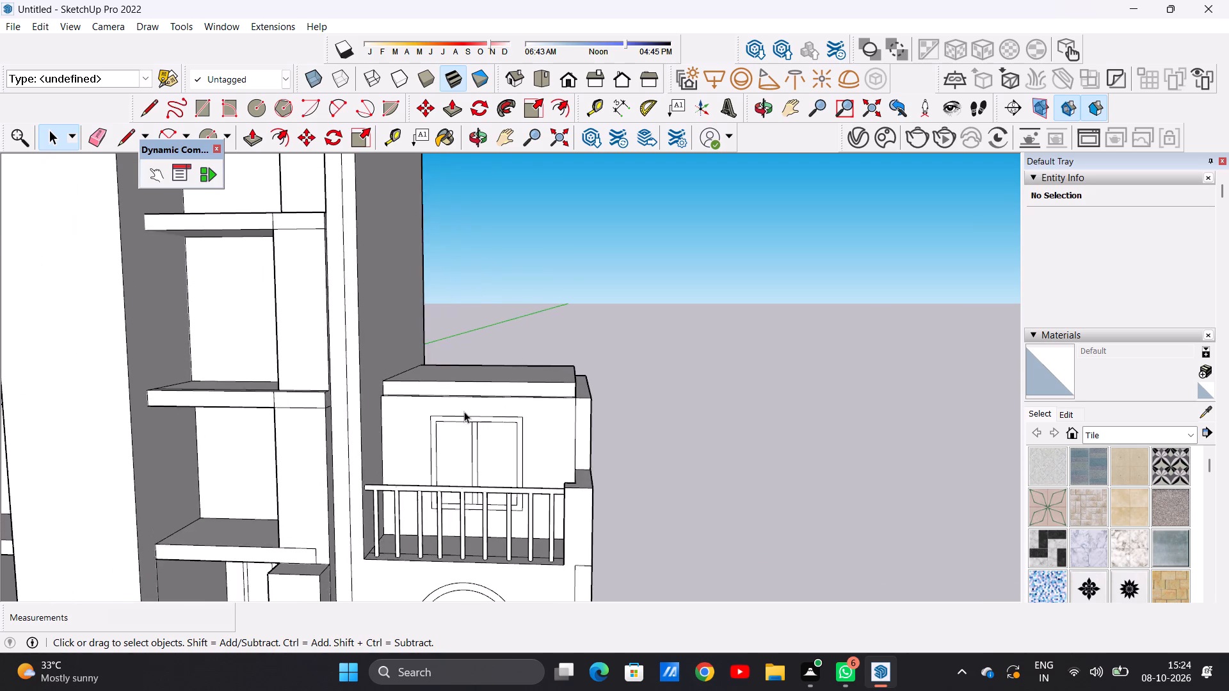
pyautogui.scroll(-2, 433, 409)
# Push/Pull the roof slab's front edge outward about 3' 5" over the balcony as an overhang.
pyautogui.moveTo(465, 389); pyautogui.dragTo(327, 543, button='middle')
pyautogui.scroll(4, 563, 384)
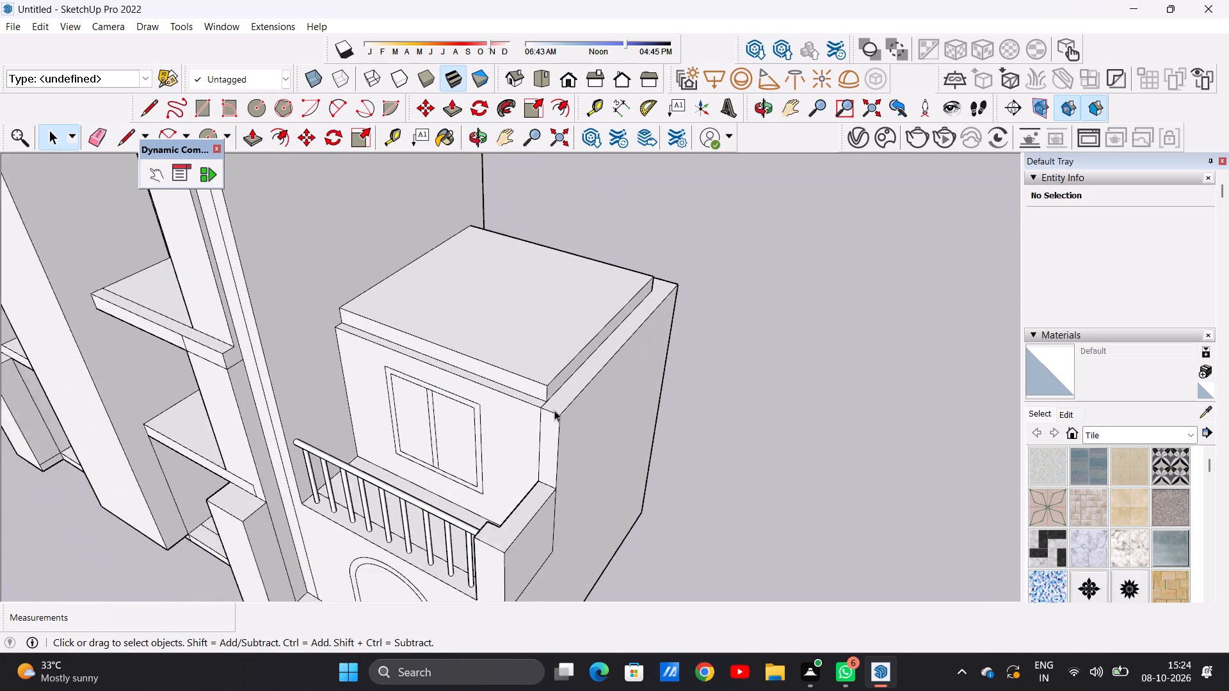
pyautogui.scroll(9, 554, 410)
pyautogui.press('p')
pyautogui.scroll(4, 522, 369)
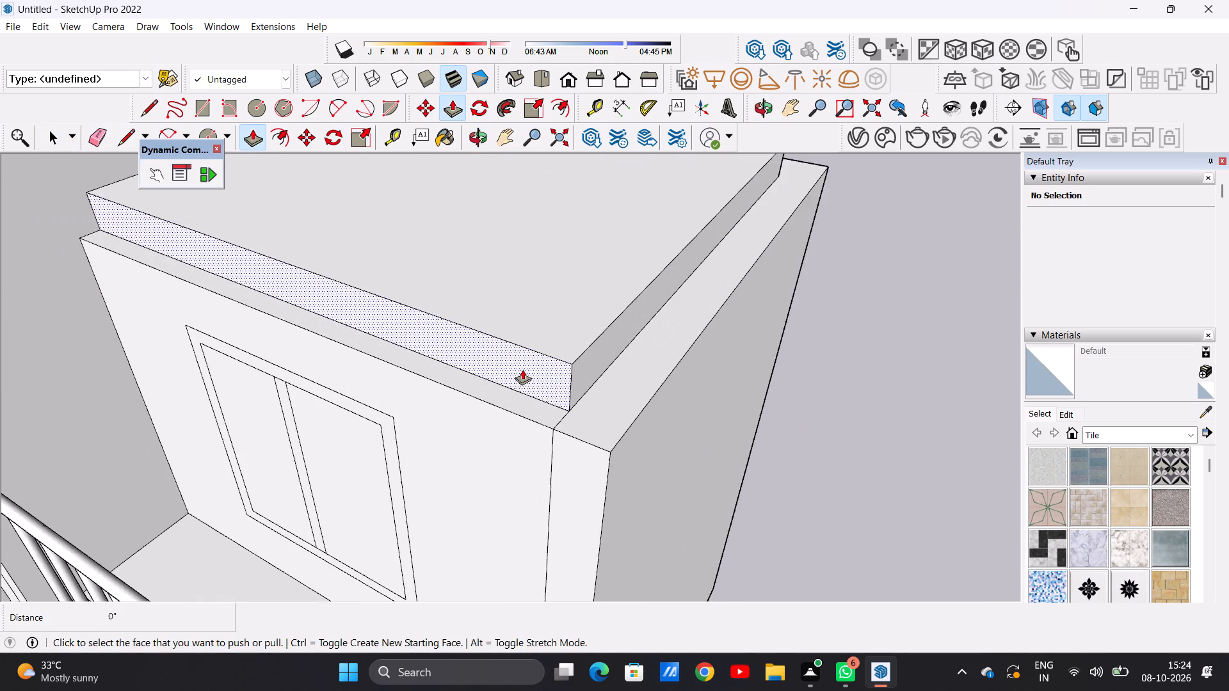
pyautogui.click(522, 369)
pyautogui.scroll(-8, 469, 438)
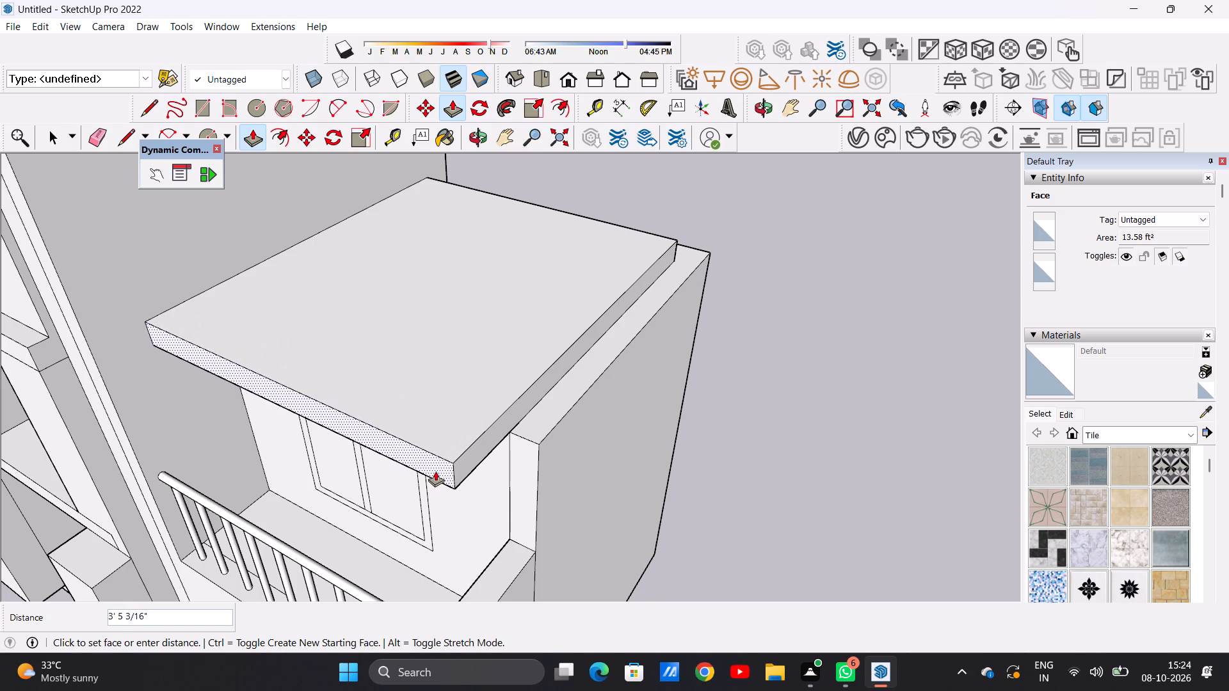
pyautogui.click(435, 471)
pyautogui.press('space')
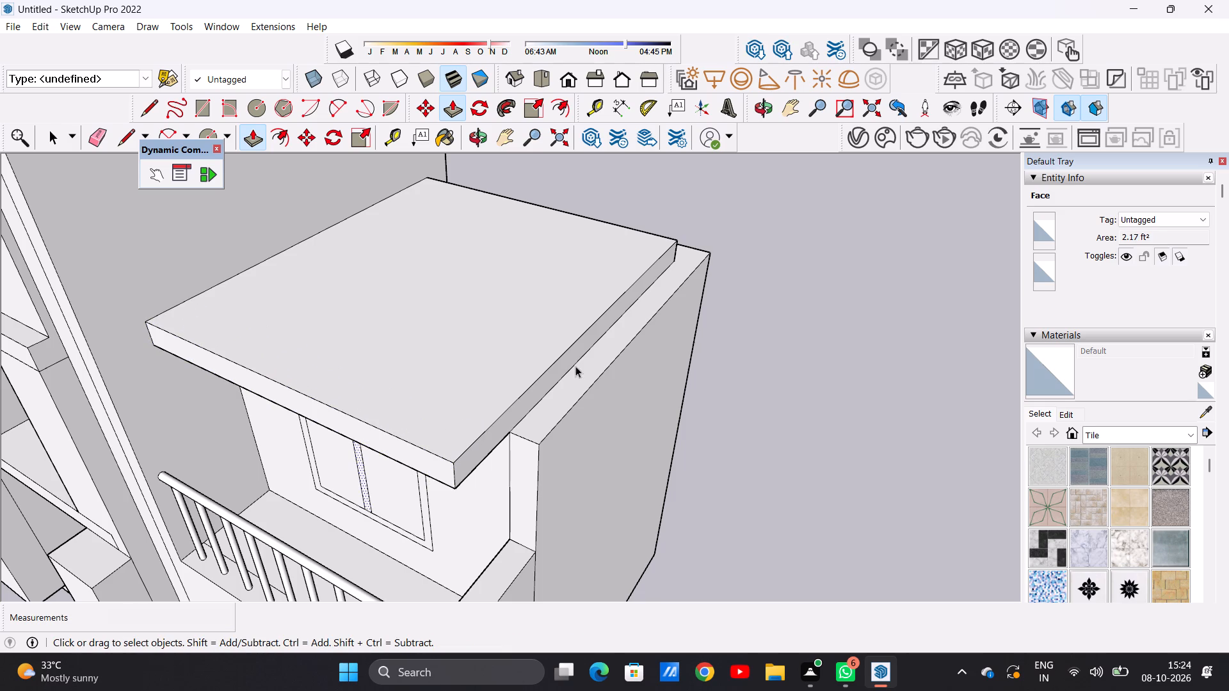
# Push/Pull the top face of the right wing's outer and rear walls up 10' above the roof slab.
pyautogui.scroll(-5, 576, 363)
pyautogui.moveTo(553, 346); pyautogui.dragTo(519, 426, button='middle')
pyautogui.scroll(5, 579, 428)
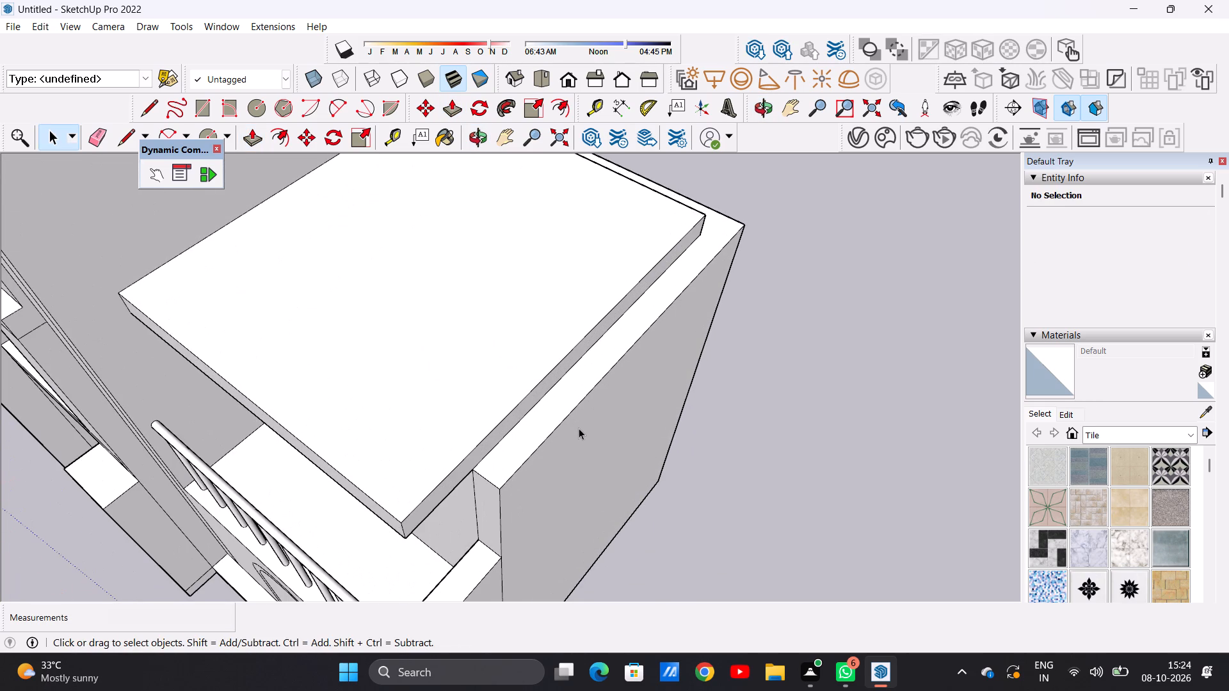
pyautogui.press('p')
pyautogui.click(520, 443)
pyautogui.scroll(-2, 533, 358)
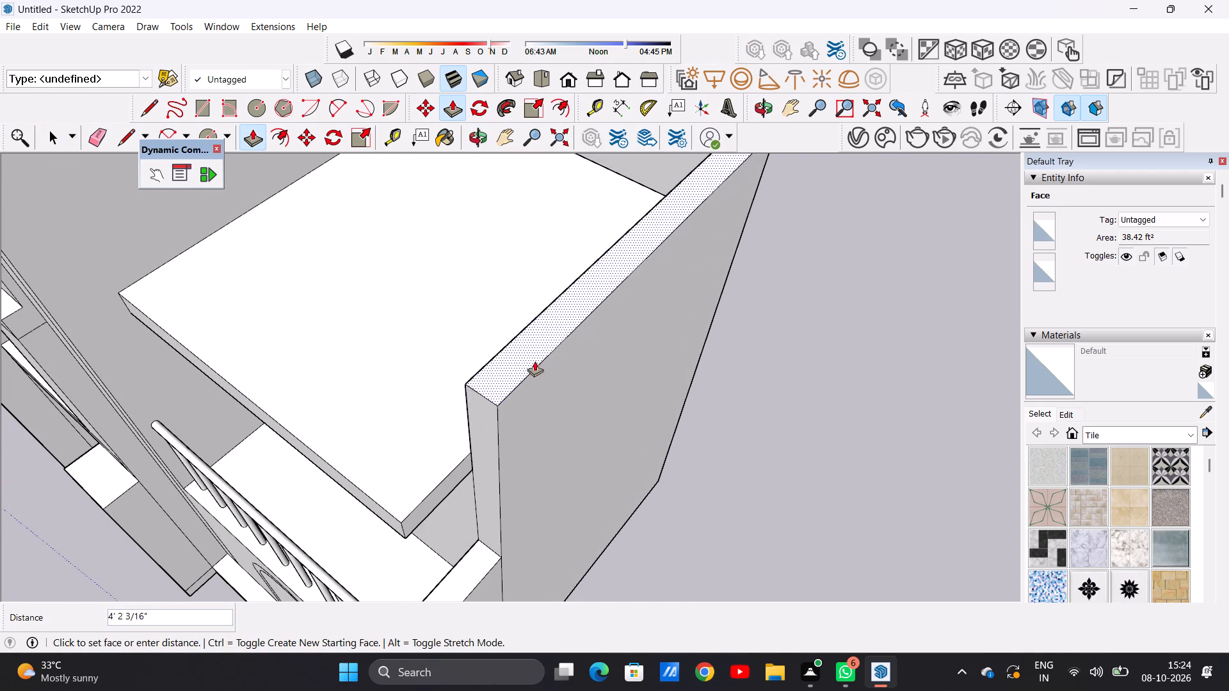
pyautogui.scroll(-11, 534, 361)
pyautogui.moveTo(508, 326); pyautogui.dragTo(595, 234, button='middle')
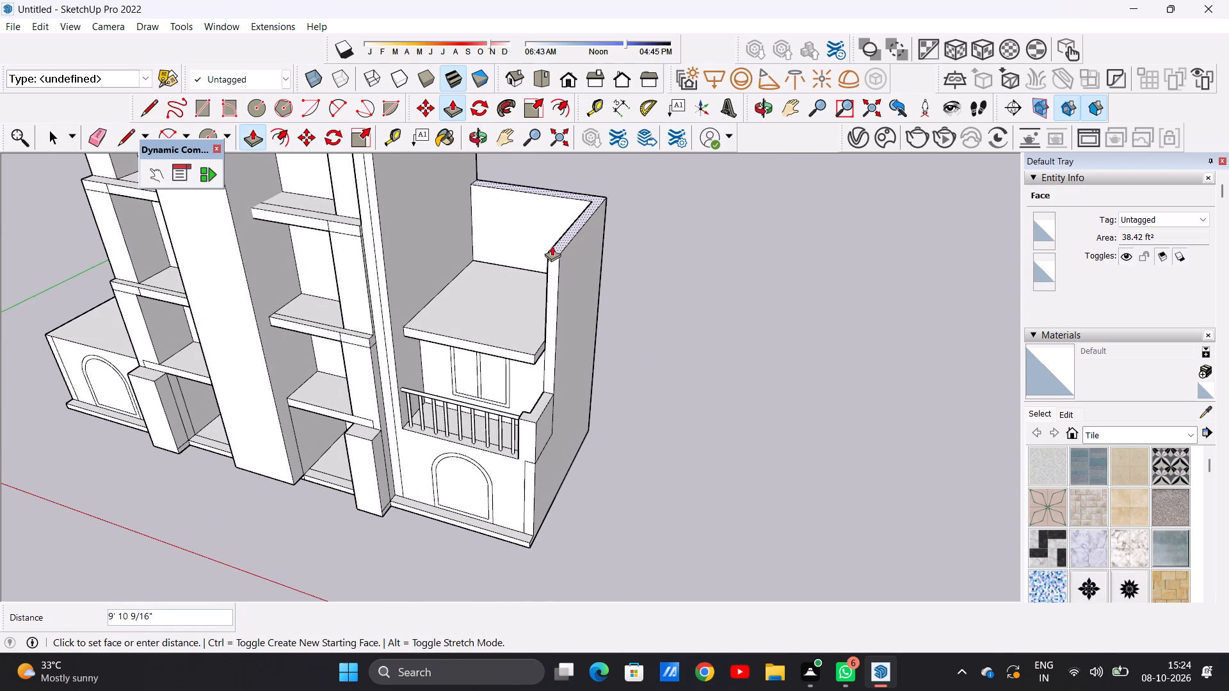
pyautogui.write('10')
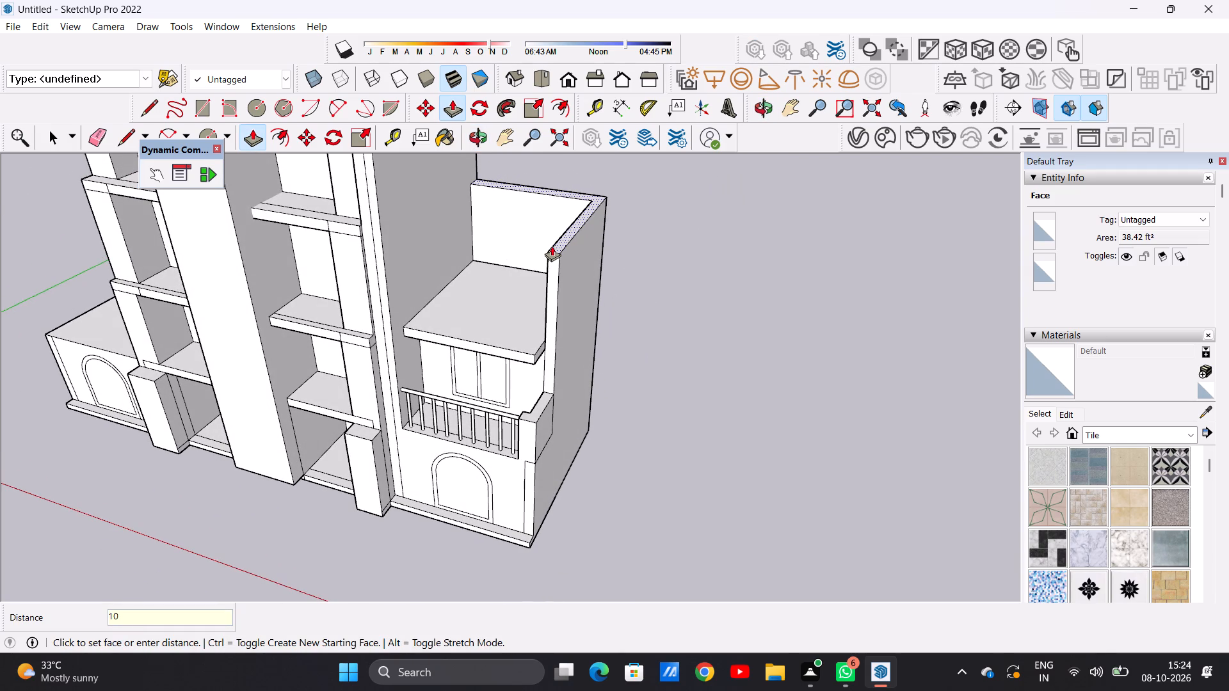
pyautogui.press("'")
pyautogui.press('Return')
pyautogui.press('space')
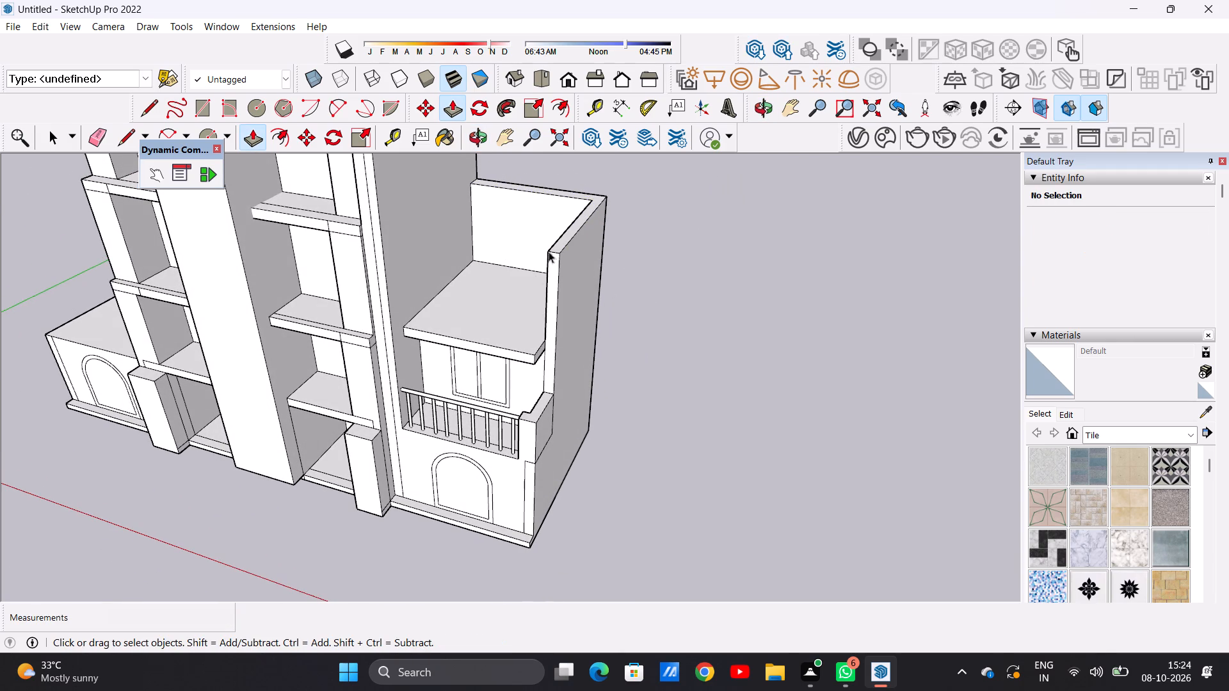
# Draw a line about 13' 7" long across the right wing's roof slab from the outer wall's front outer corner to the tower side.
pyautogui.scroll(-4, 447, 298)
pyautogui.moveTo(447, 298); pyautogui.dragTo(607, 163, button='middle')
pyautogui.scroll(5, 506, 330)
pyautogui.moveTo(456, 274); pyautogui.dragTo(417, 529, button='middle')
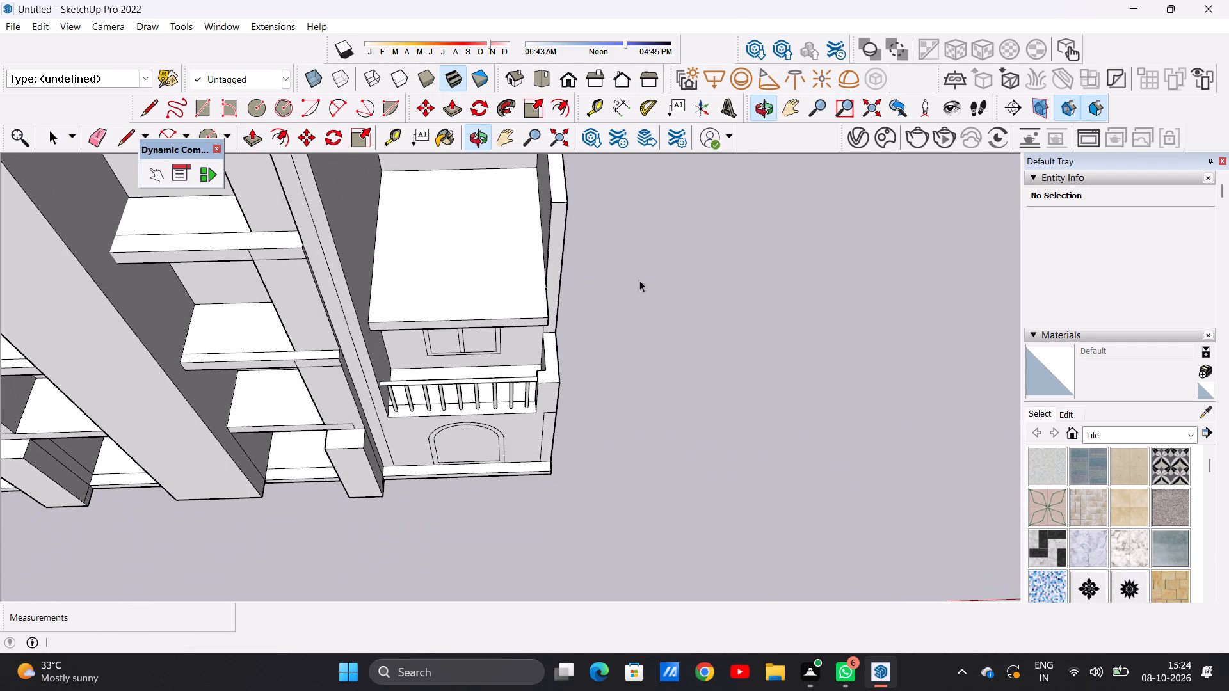
pyautogui.scroll(6, 562, 284)
pyautogui.moveTo(485, 284); pyautogui.dragTo(561, 299, button='middle')
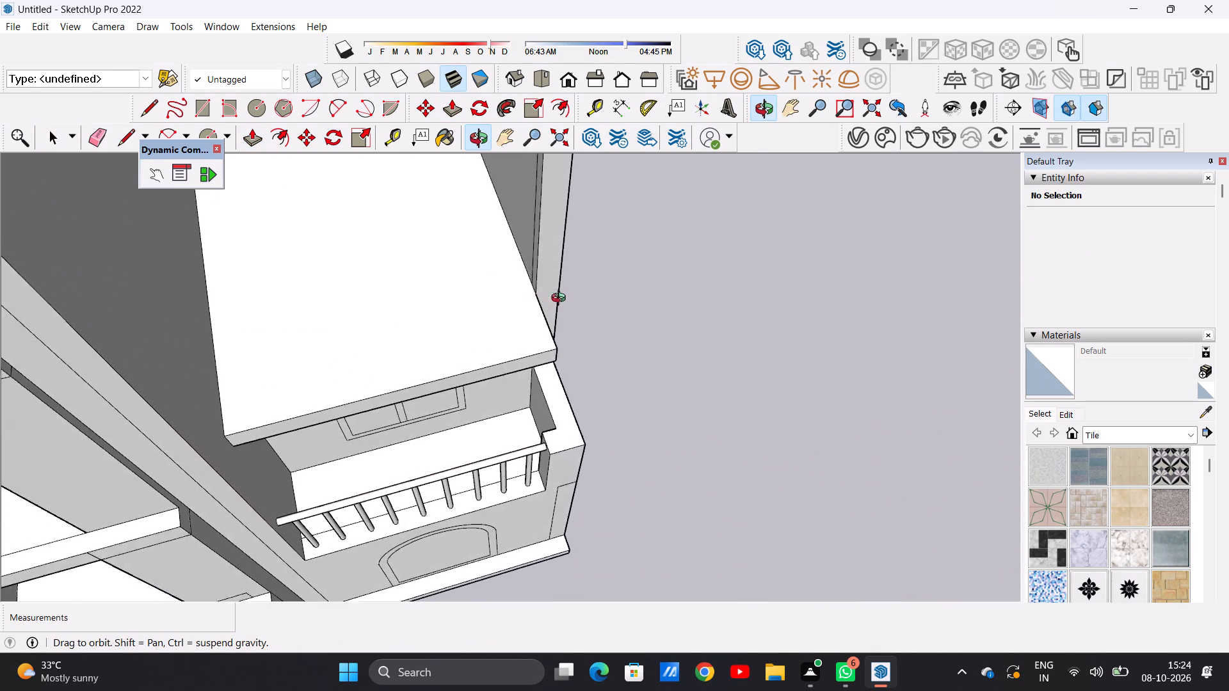
pyautogui.moveTo(561, 299); pyautogui.dragTo(650, 290, button='middle')
pyautogui.scroll(4, 531, 269)
pyautogui.scroll(-1, 532, 269)
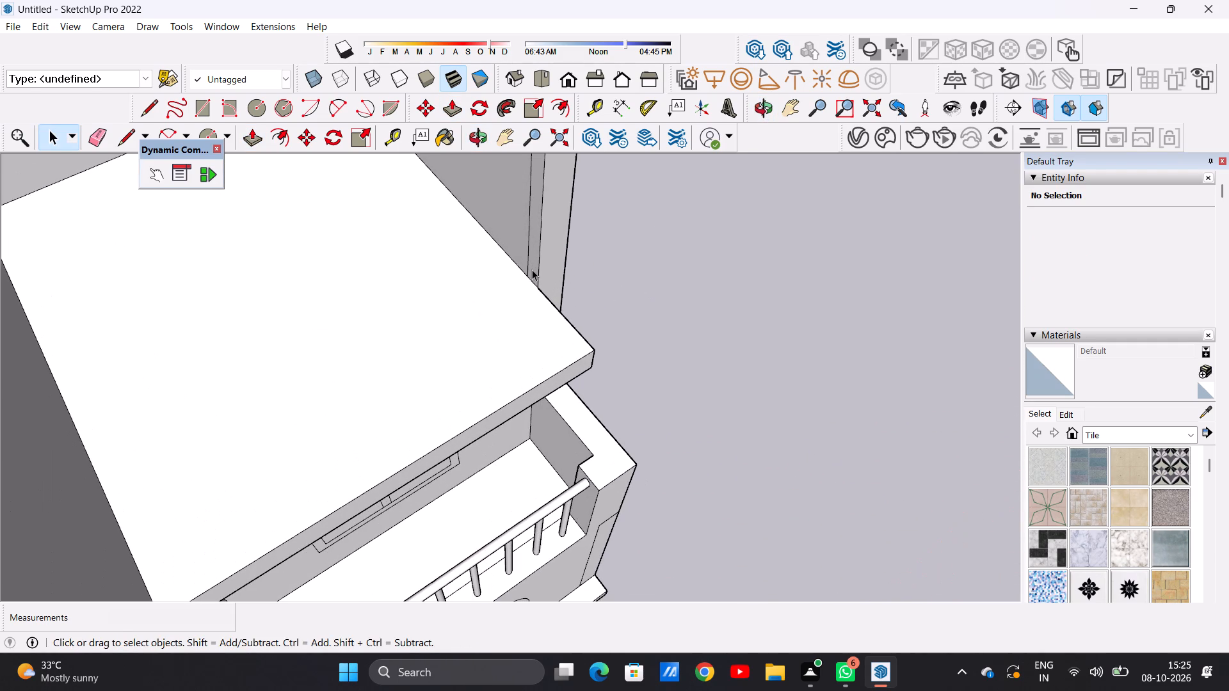
pyautogui.press('l')
pyautogui.scroll(-1, 531, 248)
pyautogui.scroll(8, 531, 250)
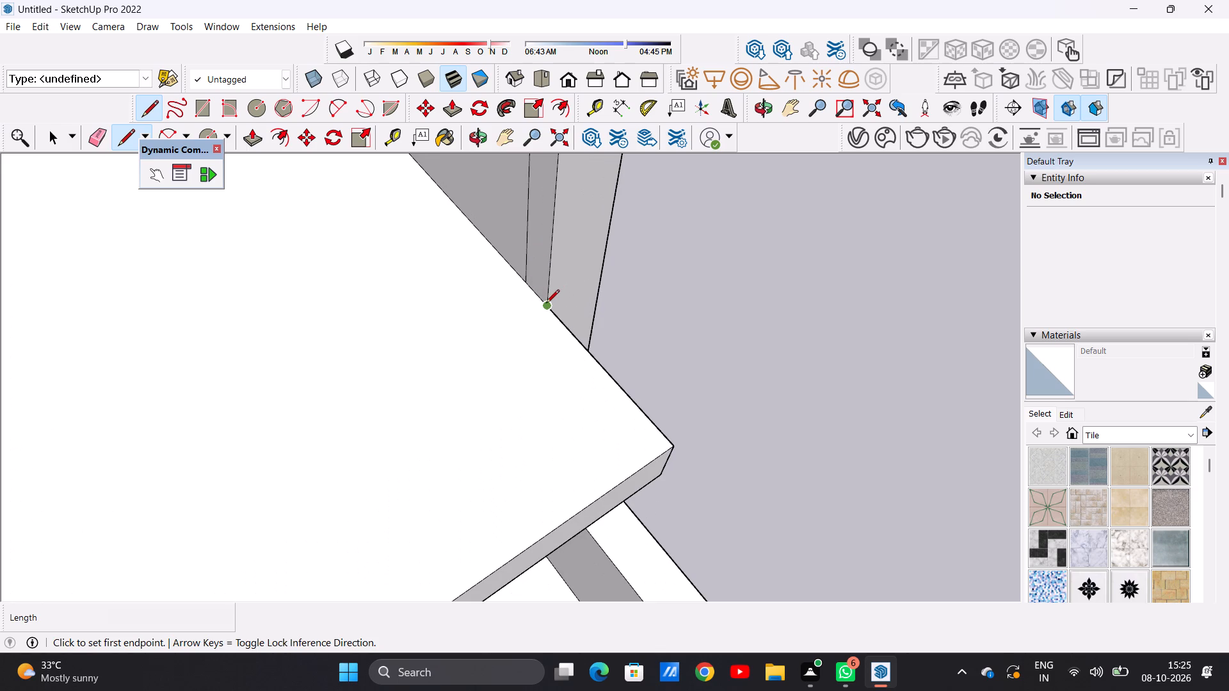
pyautogui.click(546, 304)
pyautogui.scroll(-8, 505, 317)
pyautogui.scroll(-2, 451, 330)
pyautogui.scroll(1, 451, 330)
pyautogui.scroll(-1, 451, 330)
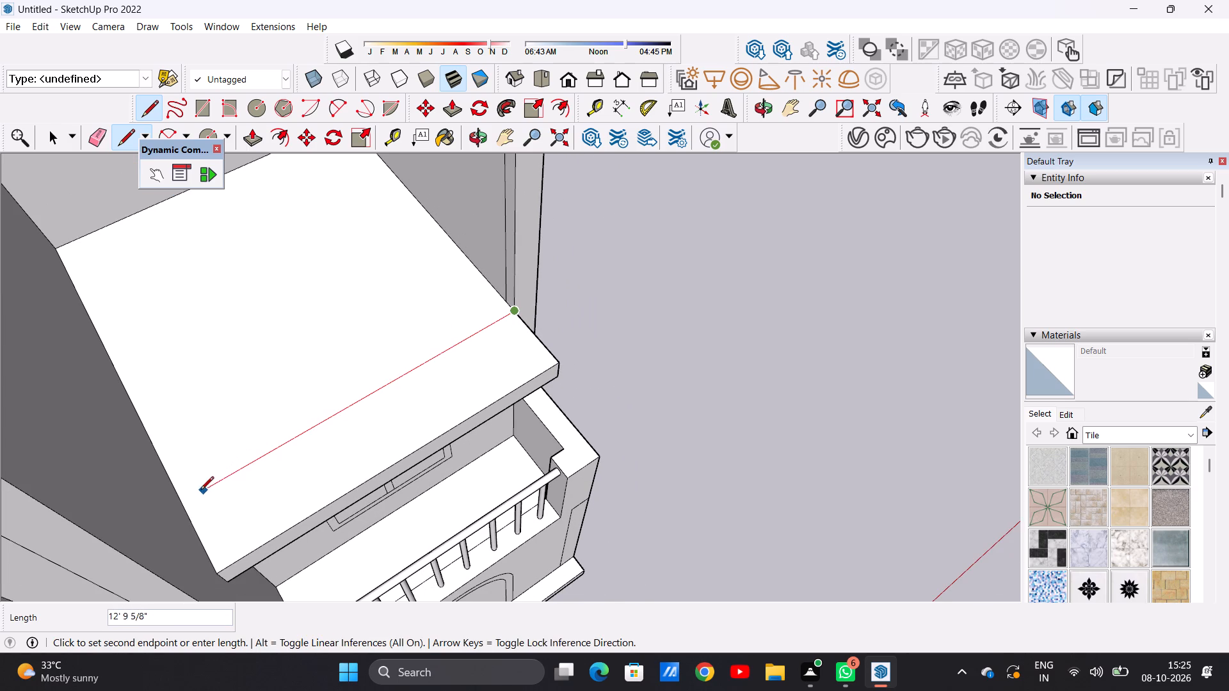
pyautogui.click(179, 508)
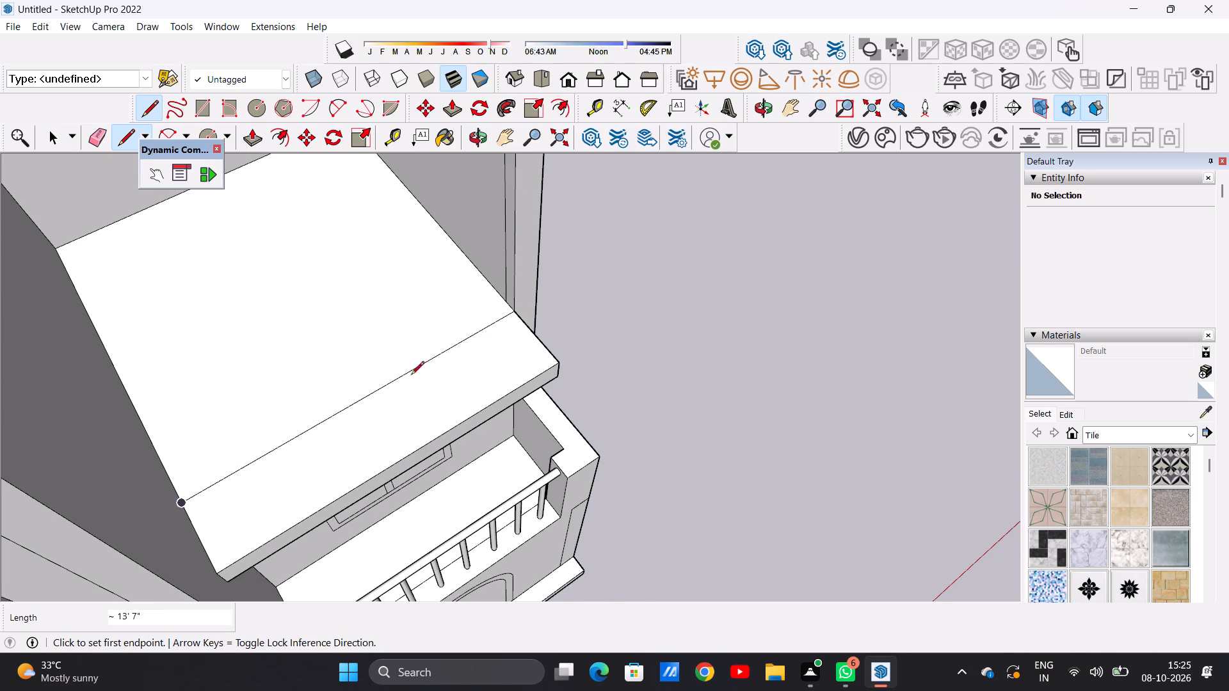
# Draw a second line across the slab from the outer wall's inset edge, parallel behind the first, outlining a front wall strip.
pyautogui.scroll(10, 463, 307)
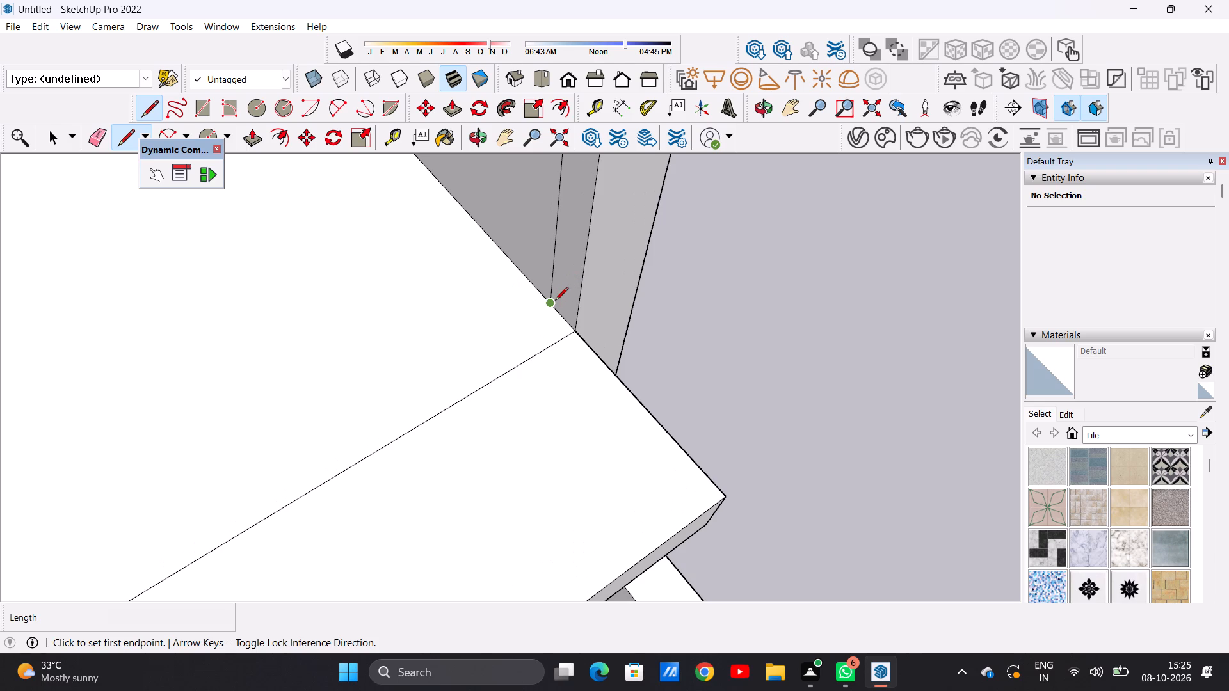
pyautogui.click(555, 301)
pyautogui.scroll(-16, 392, 392)
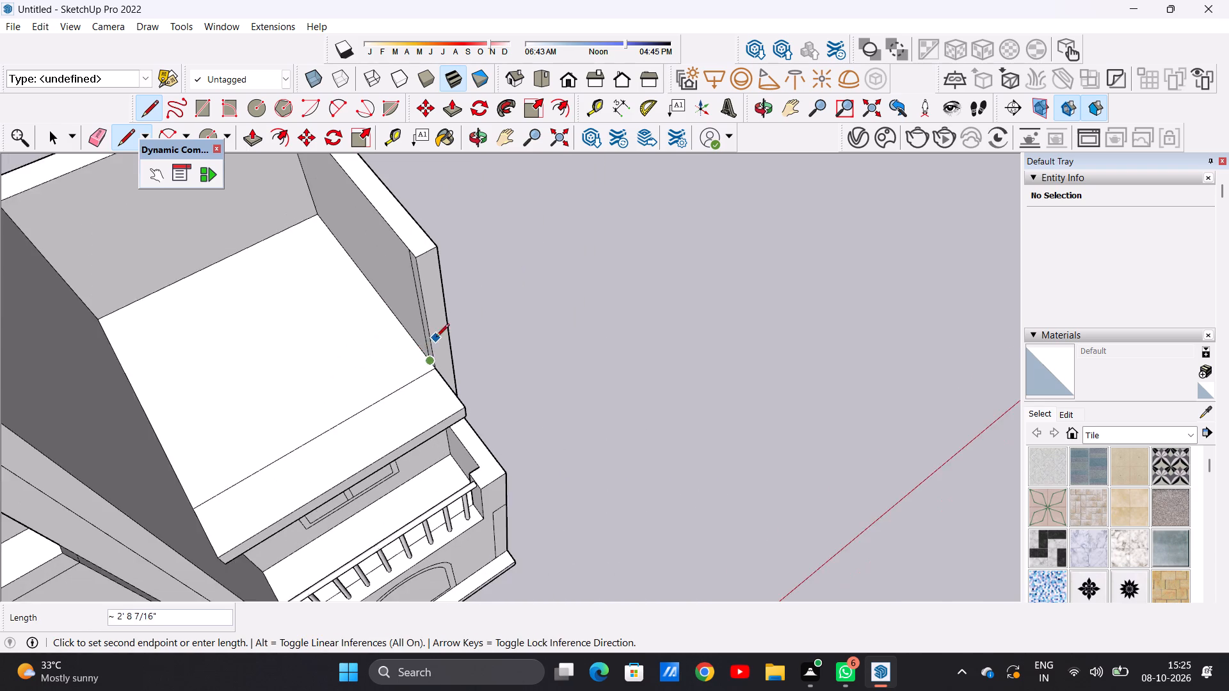
pyautogui.scroll(-1, 436, 338)
pyautogui.scroll(11, 315, 417)
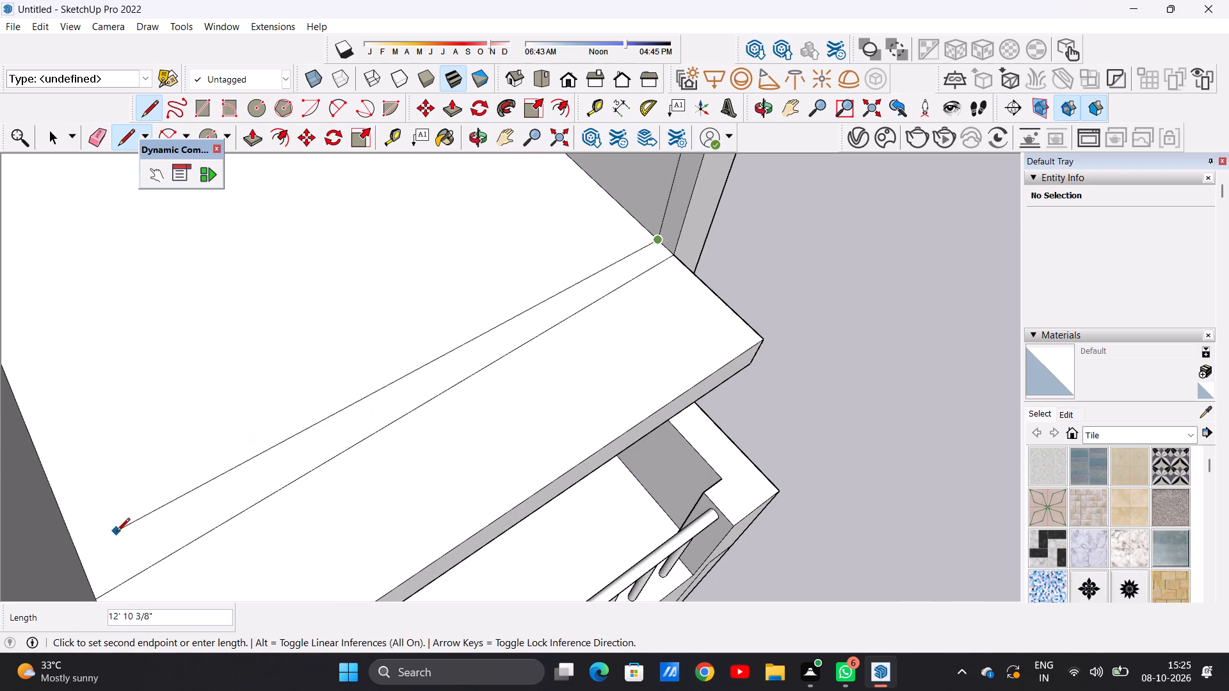
pyautogui.click(87, 573)
pyautogui.press('space')
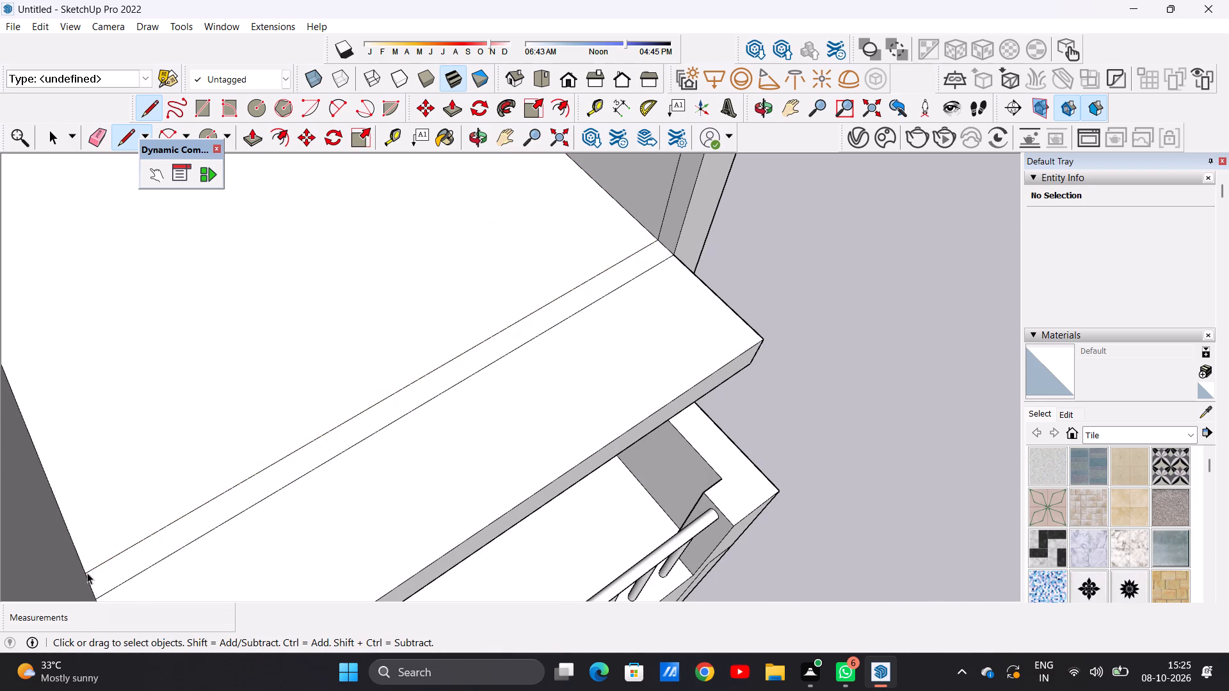
# Push/Pull the narrow strip on the roof slab up 9' to the top of the outer wall as a front wall.
pyautogui.scroll(-17, 264, 502)
pyautogui.moveTo(484, 306); pyautogui.dragTo(234, 242, button='middle')
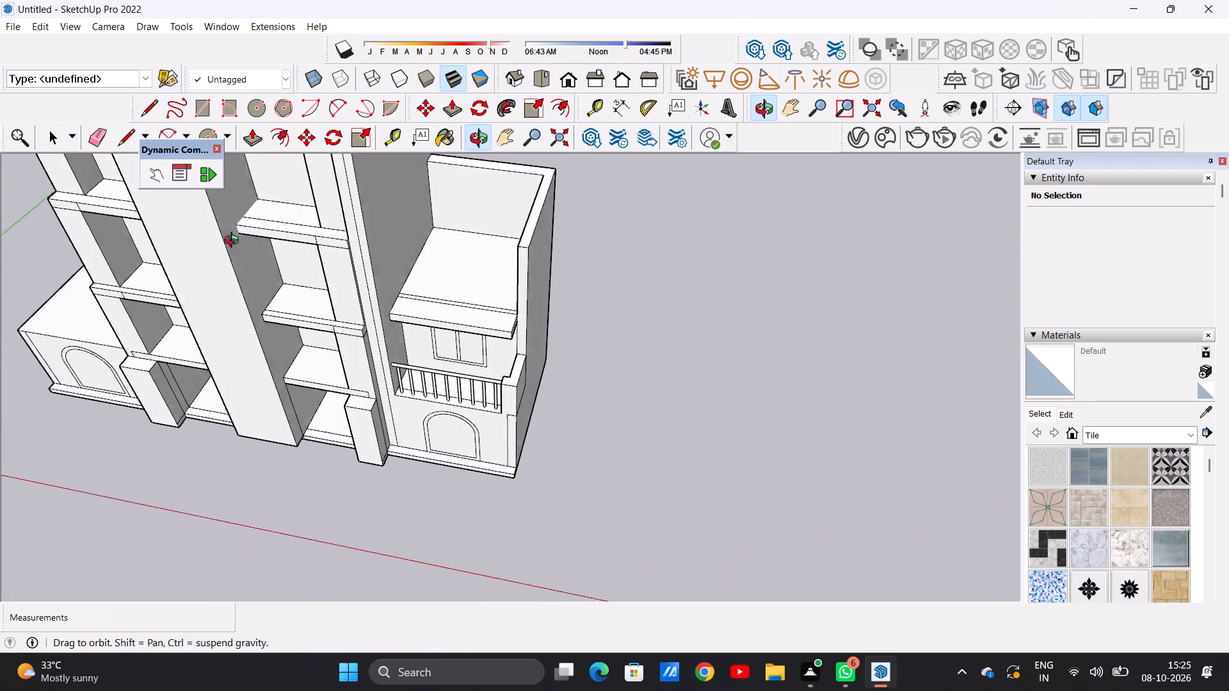
pyautogui.moveTo(234, 242); pyautogui.dragTo(227, 241, button='middle')
pyautogui.scroll(-11, 476, 273)
pyautogui.scroll(1, 522, 315)
pyautogui.scroll(-1, 522, 315)
pyautogui.scroll(8, 506, 271)
pyautogui.moveTo(526, 388); pyautogui.dragTo(410, 312, button='middle')
pyautogui.scroll(7, 461, 278)
pyautogui.moveTo(477, 340); pyautogui.dragTo(536, 463, button='middle')
pyautogui.scroll(5, 550, 488)
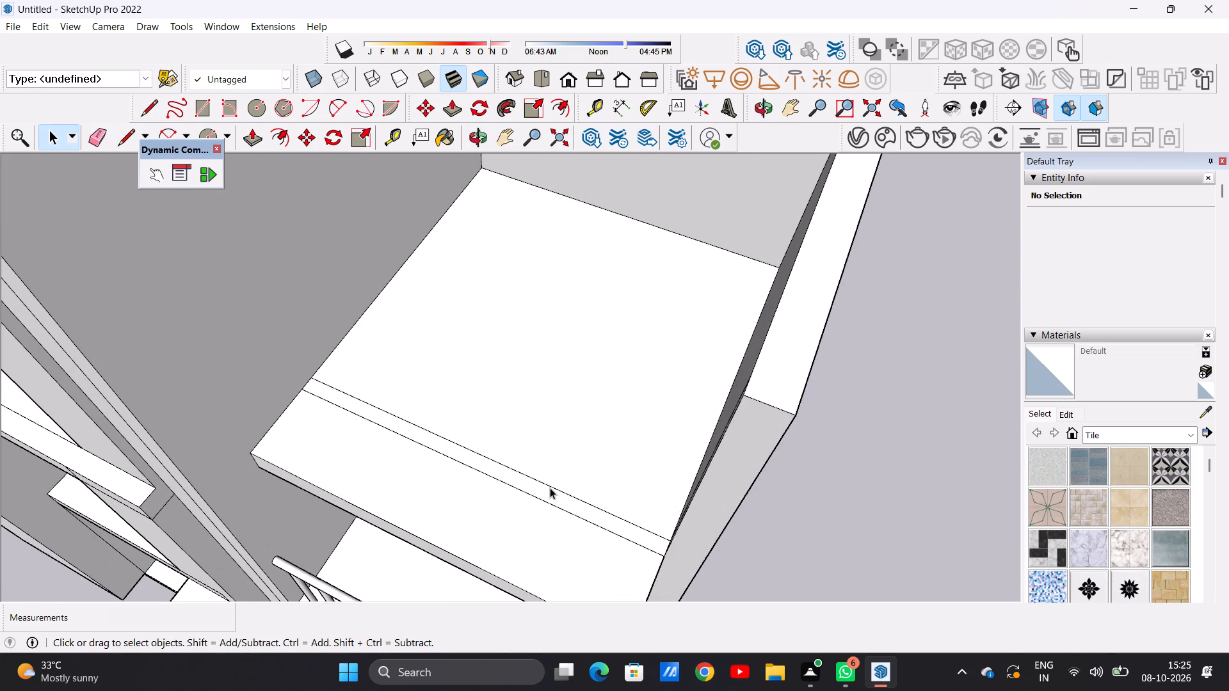
pyautogui.press('p')
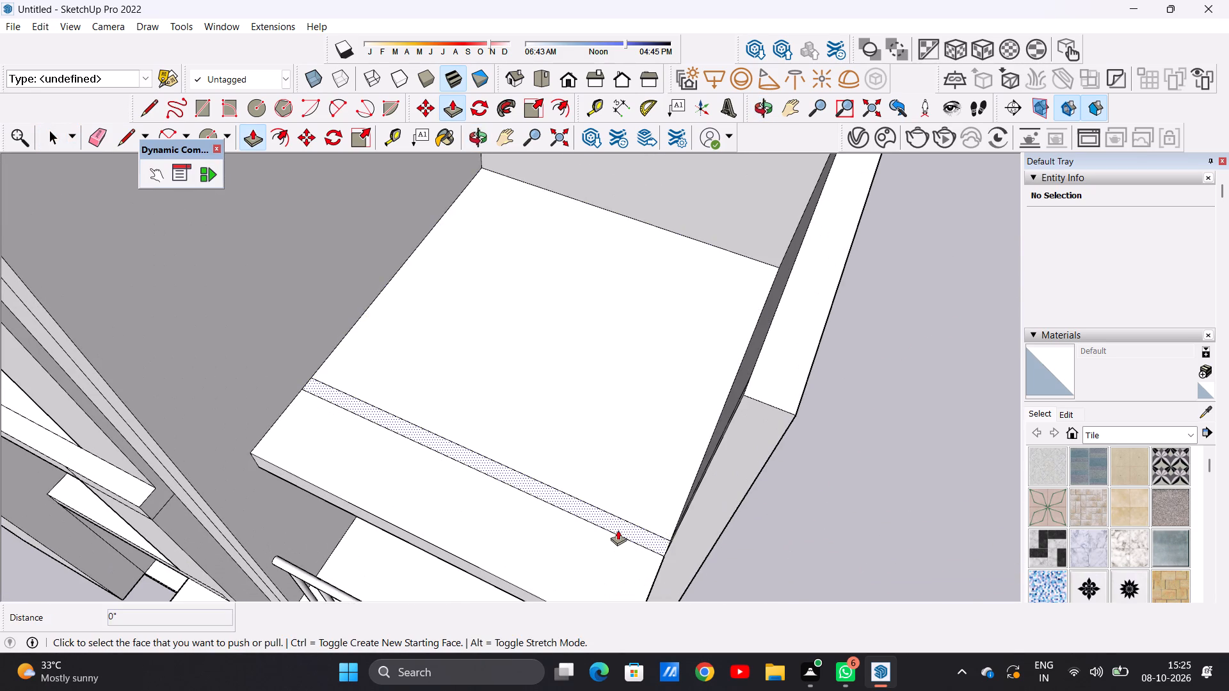
pyautogui.scroll(4, 625, 536)
pyautogui.click(658, 536)
pyautogui.scroll(-7, 732, 434)
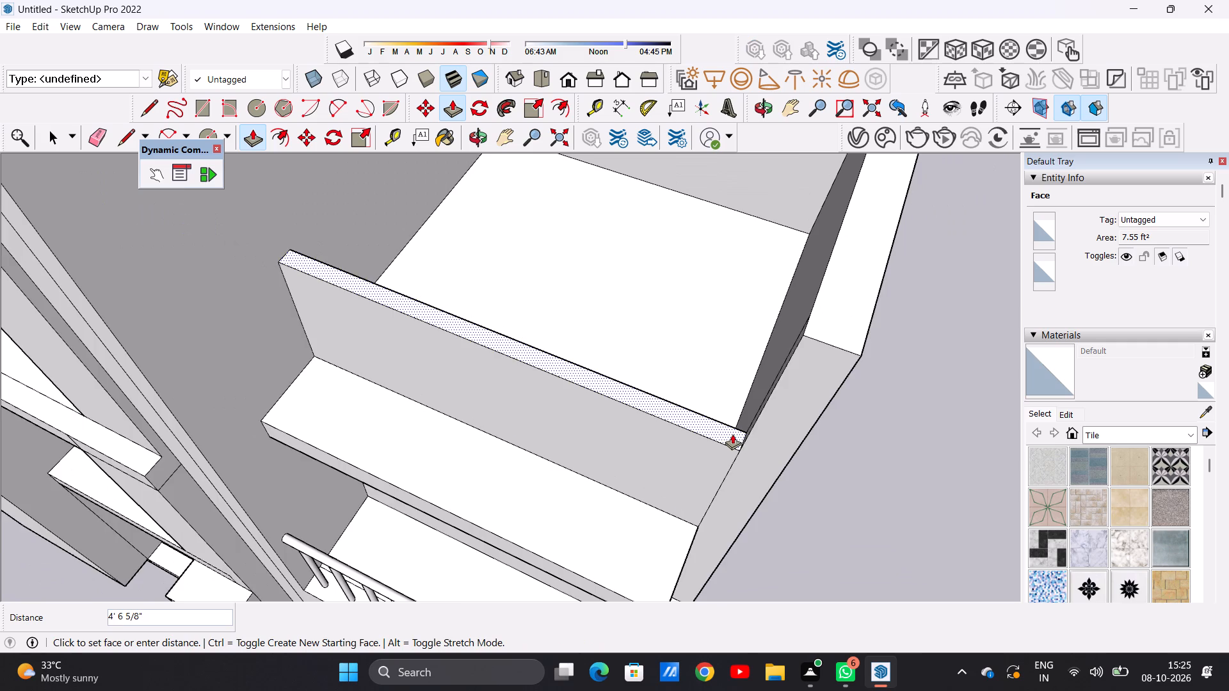
pyautogui.scroll(-2, 732, 434)
pyautogui.scroll(9, 762, 360)
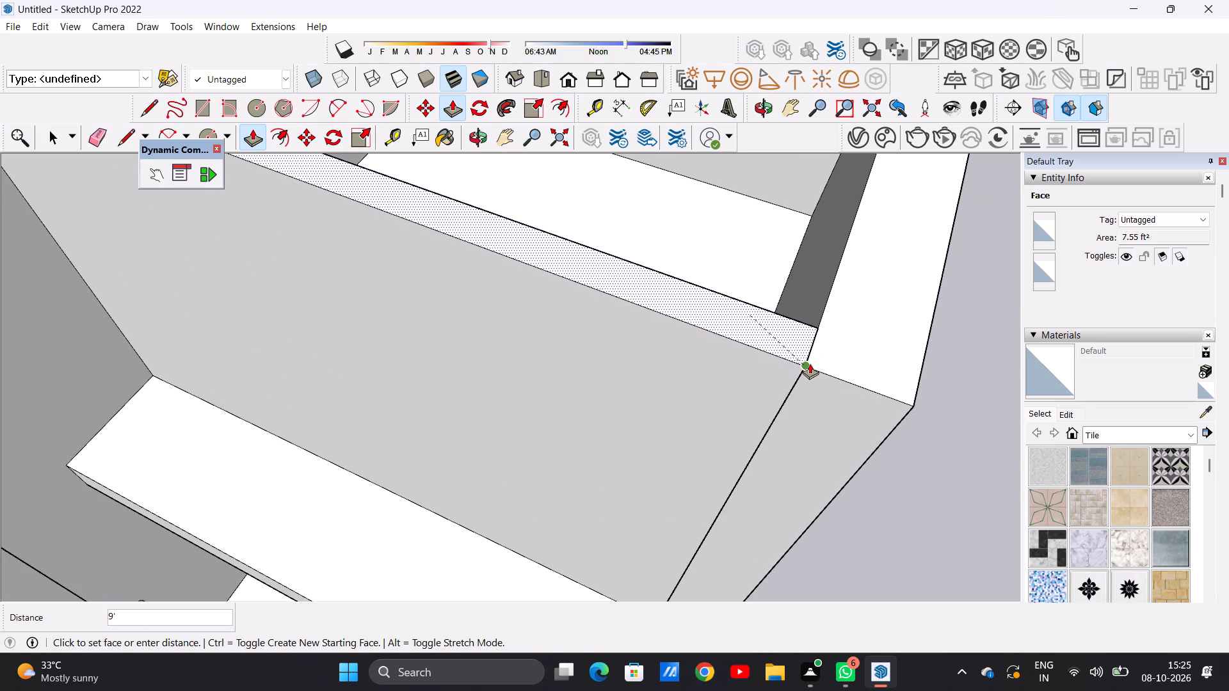
pyautogui.click(810, 363)
pyautogui.press('space')
# Draw a window rectangle about 5' 11" wide by 6' 9 1/2" high on the right wing's new upper front wall.
pyautogui.scroll(-15, 674, 420)
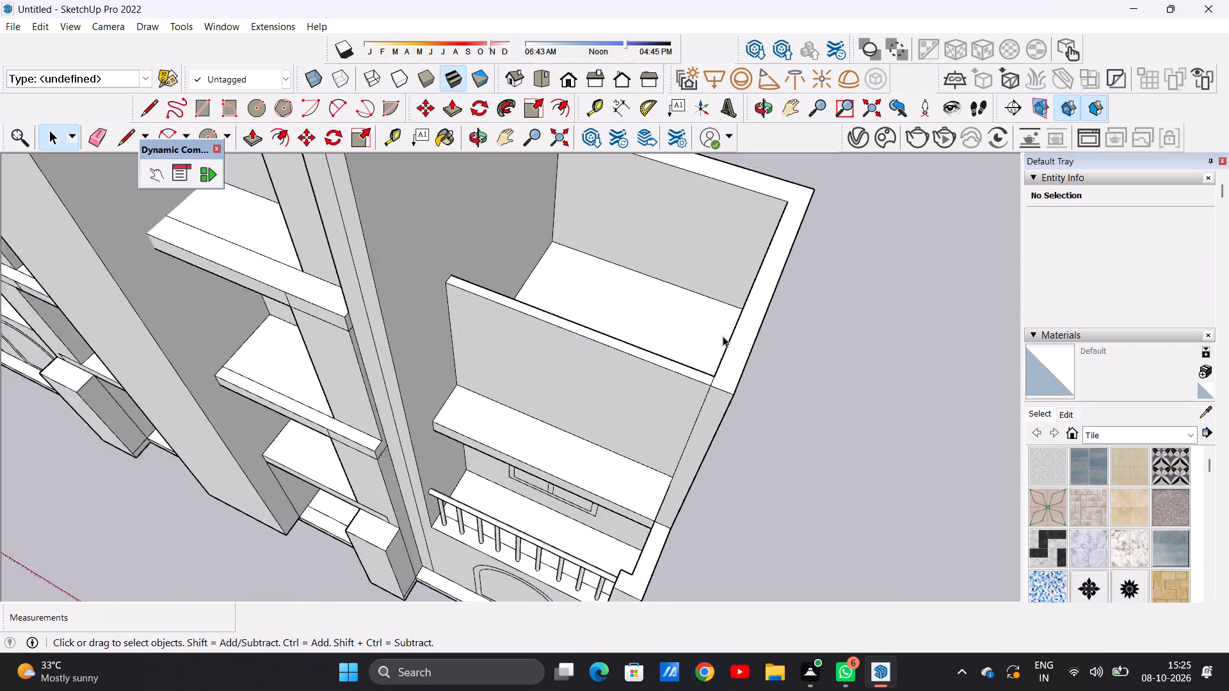
pyautogui.scroll(-2, 723, 336)
pyautogui.moveTo(572, 399); pyautogui.dragTo(680, 164, button='middle')
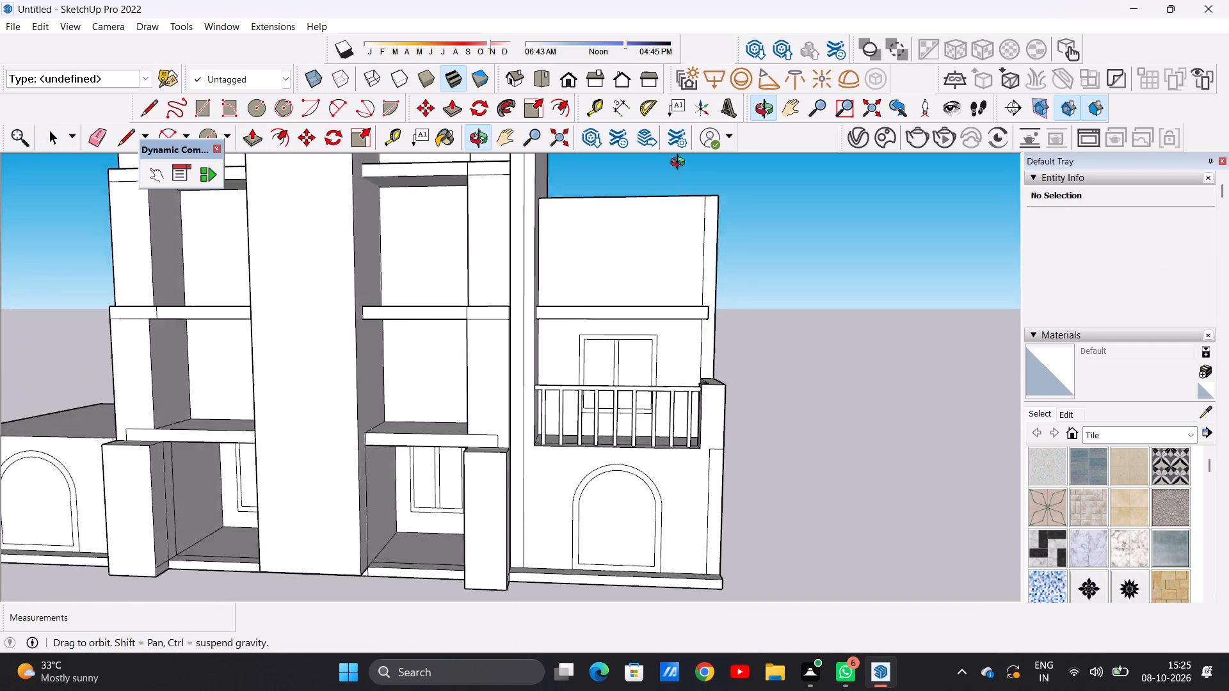
pyautogui.moveTo(680, 164); pyautogui.dragTo(685, 186, button='middle')
pyautogui.scroll(6, 753, 338)
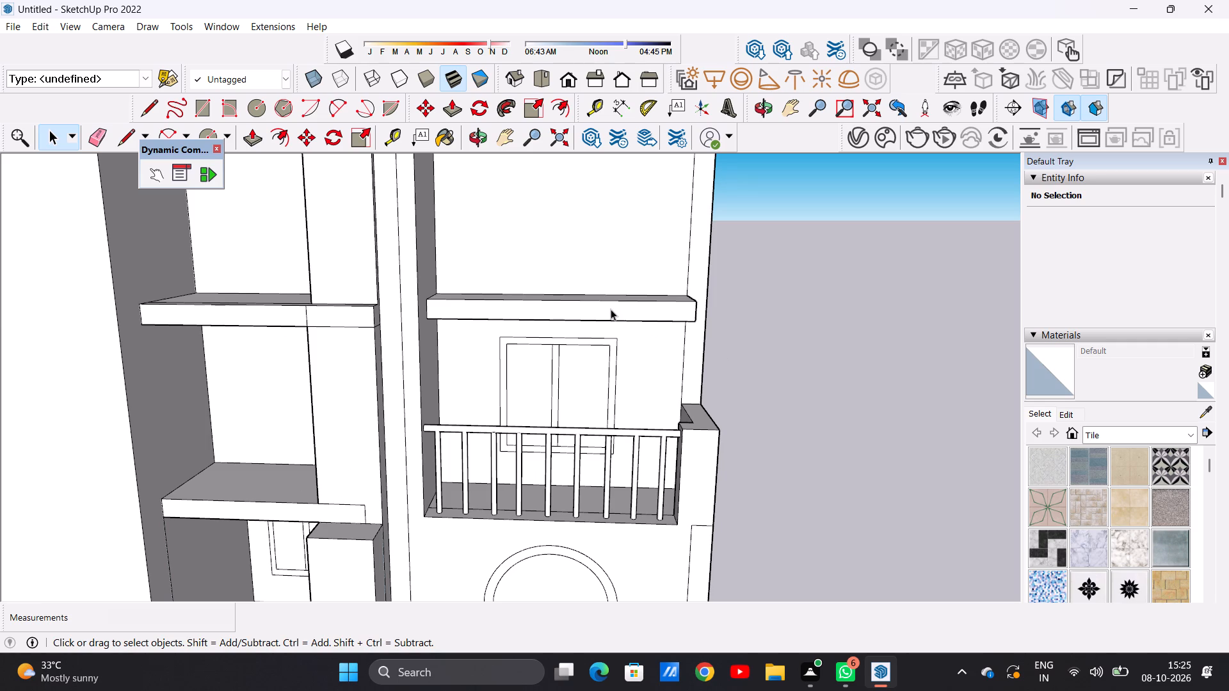
pyautogui.scroll(-18, 600, 323)
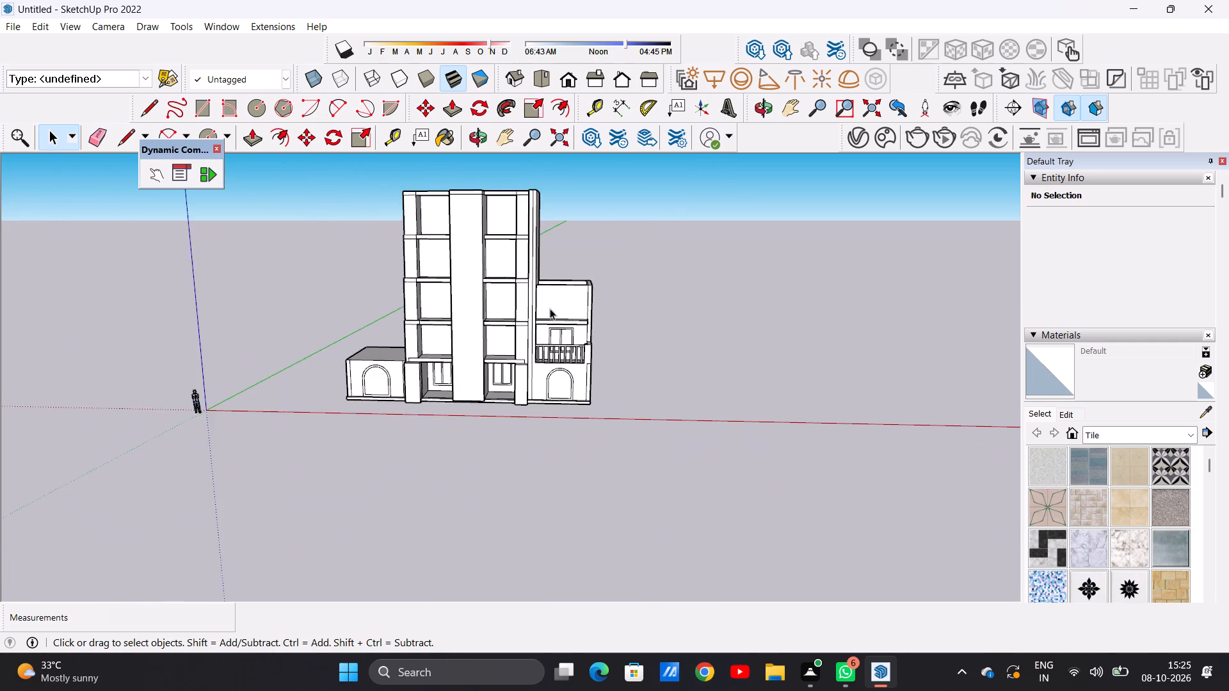
pyautogui.scroll(6, 552, 299)
pyautogui.moveTo(561, 330); pyautogui.dragTo(553, 283, button='middle')
pyautogui.scroll(12, 551, 298)
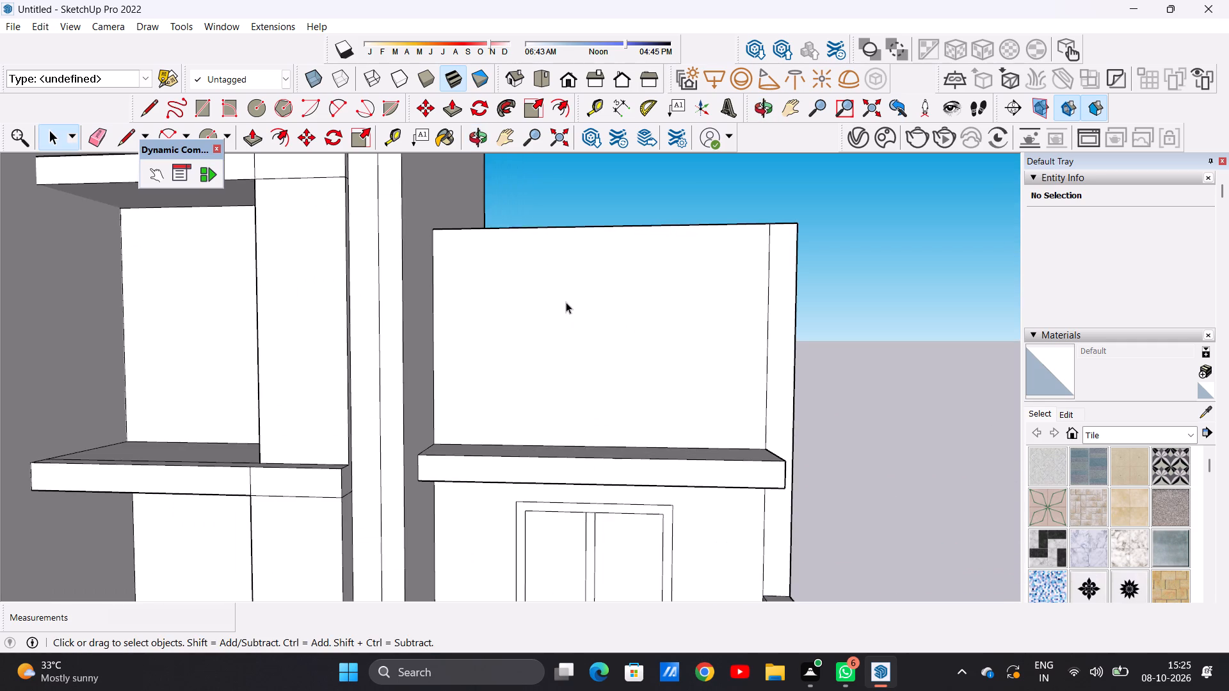
pyautogui.moveTo(566, 302); pyautogui.dragTo(572, 383, button='middle')
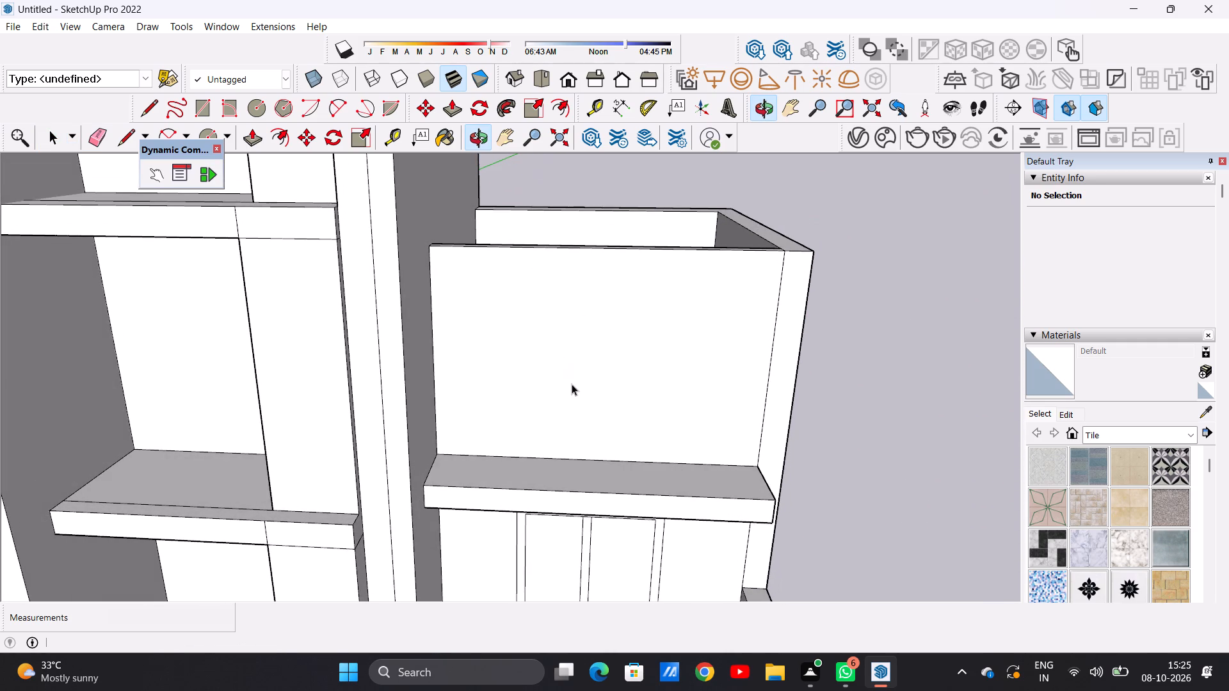
pyautogui.press('r')
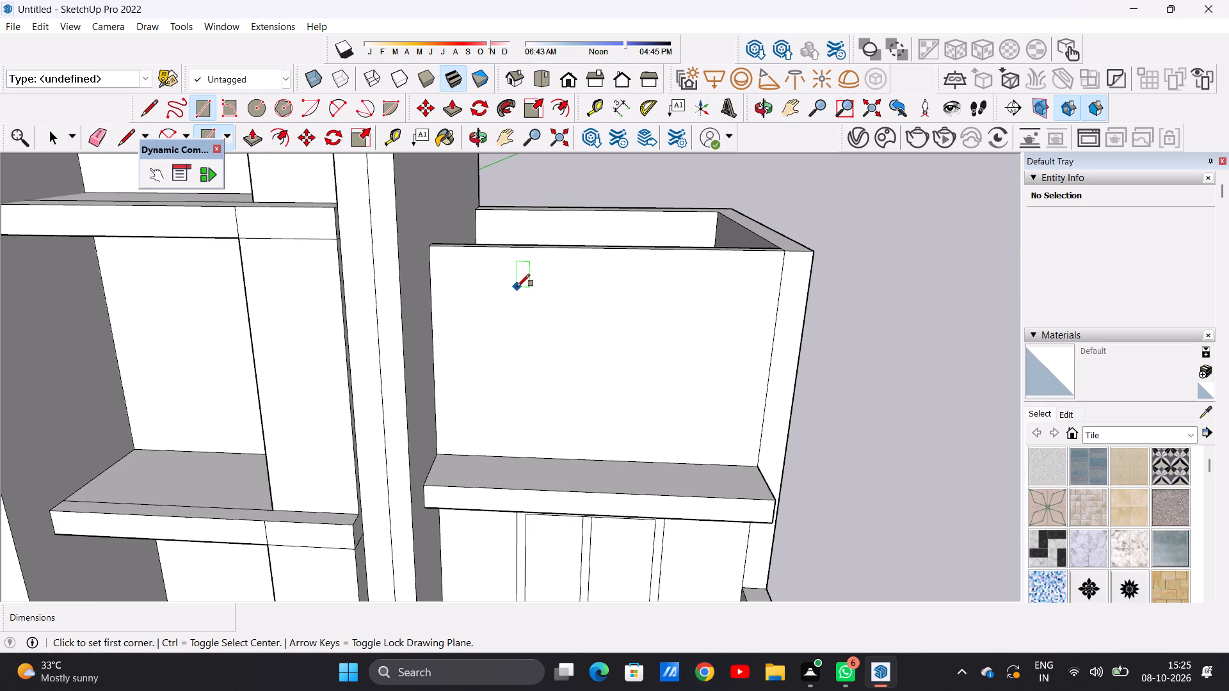
pyautogui.click(518, 282)
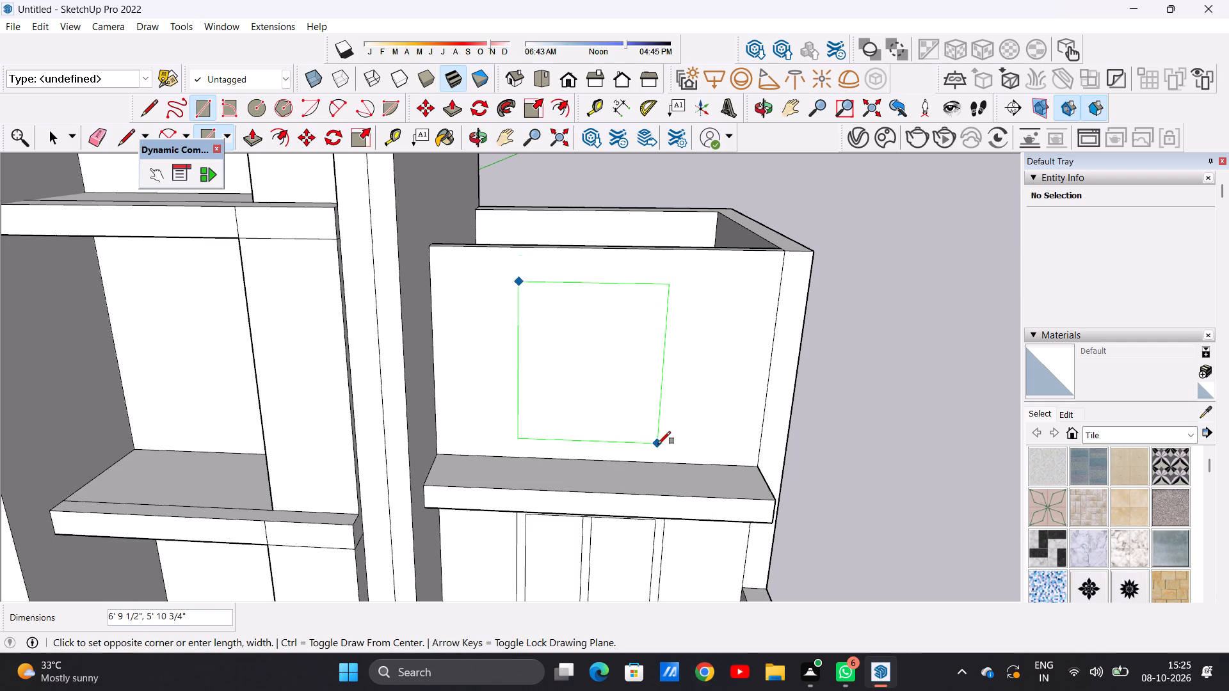
pyautogui.click(658, 444)
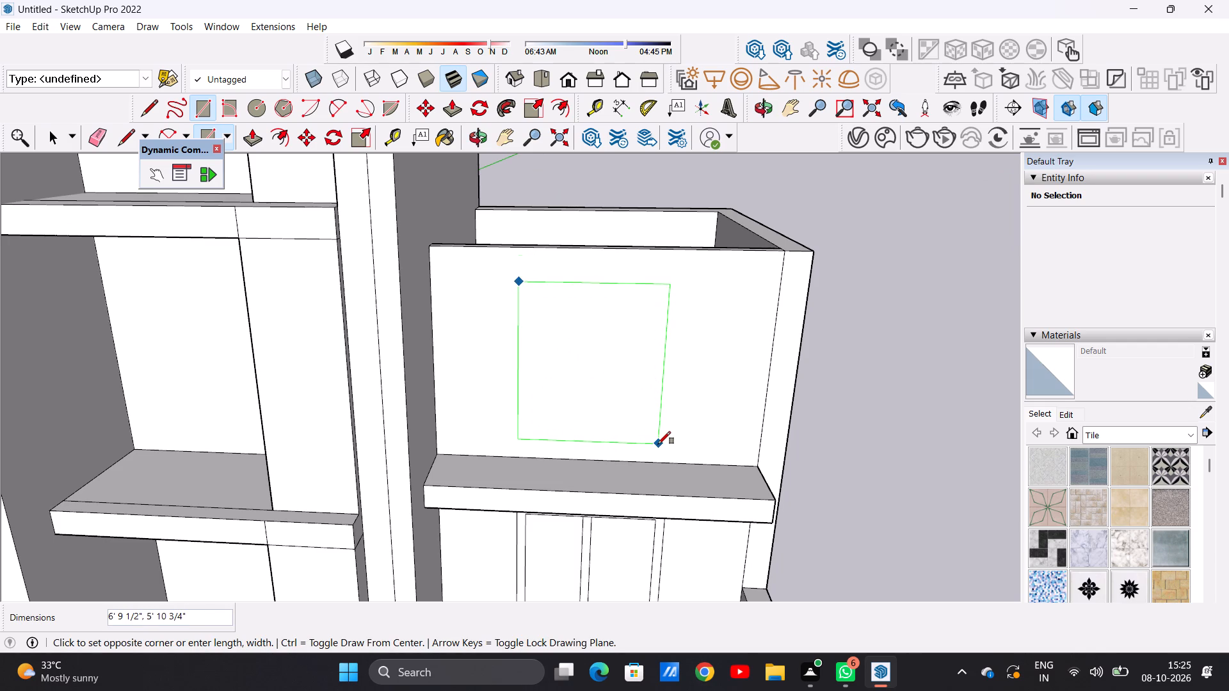
pyautogui.press('space')
# Offset the window rectangle's outline inward about 4" to form a frame.
pyautogui.write('o')
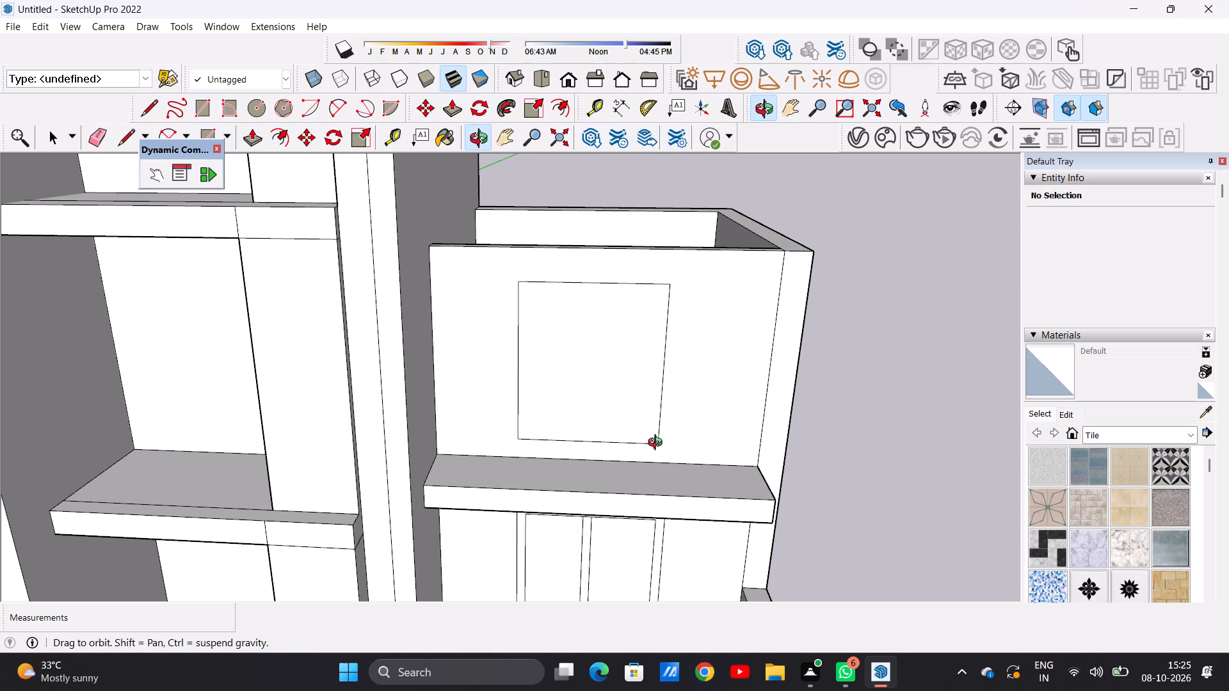
pyautogui.press('f')
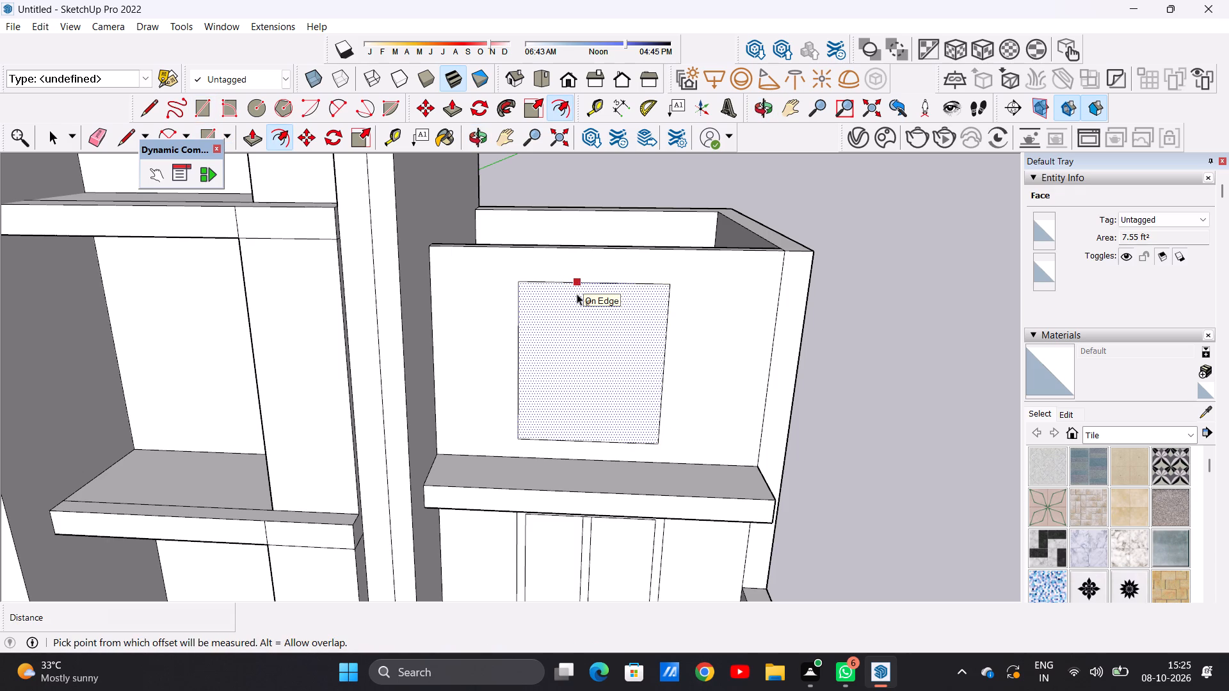
pyautogui.click(577, 294)
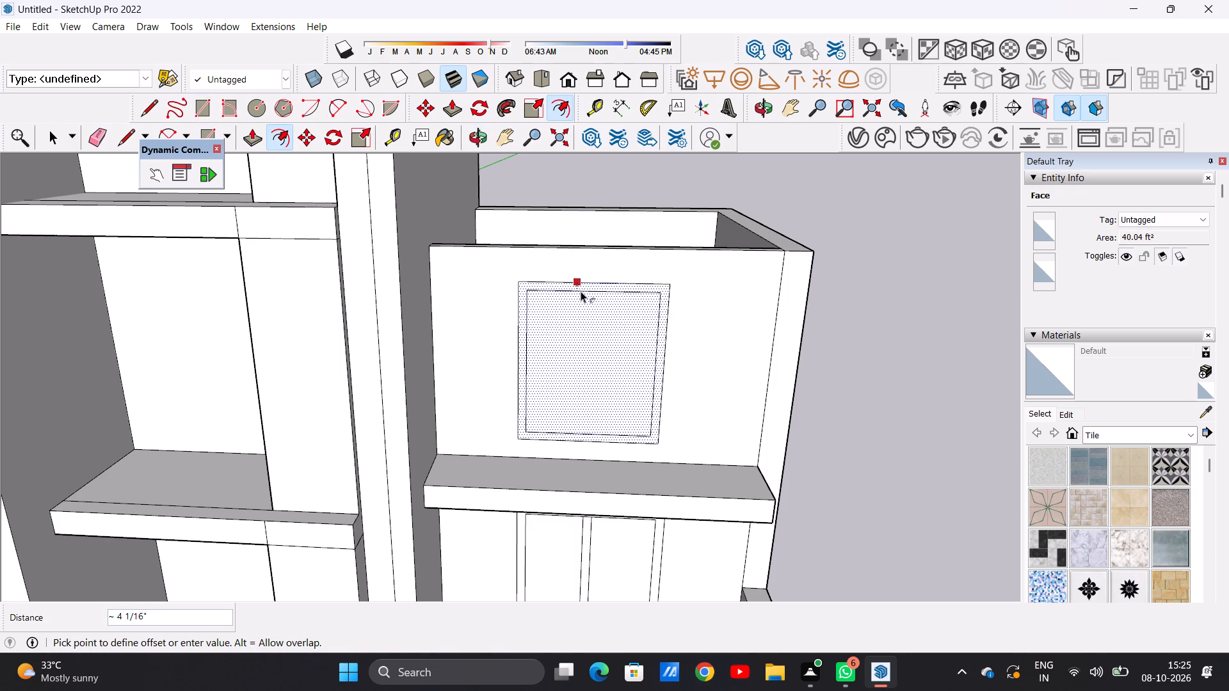
pyautogui.click(581, 291)
pyautogui.press('space')
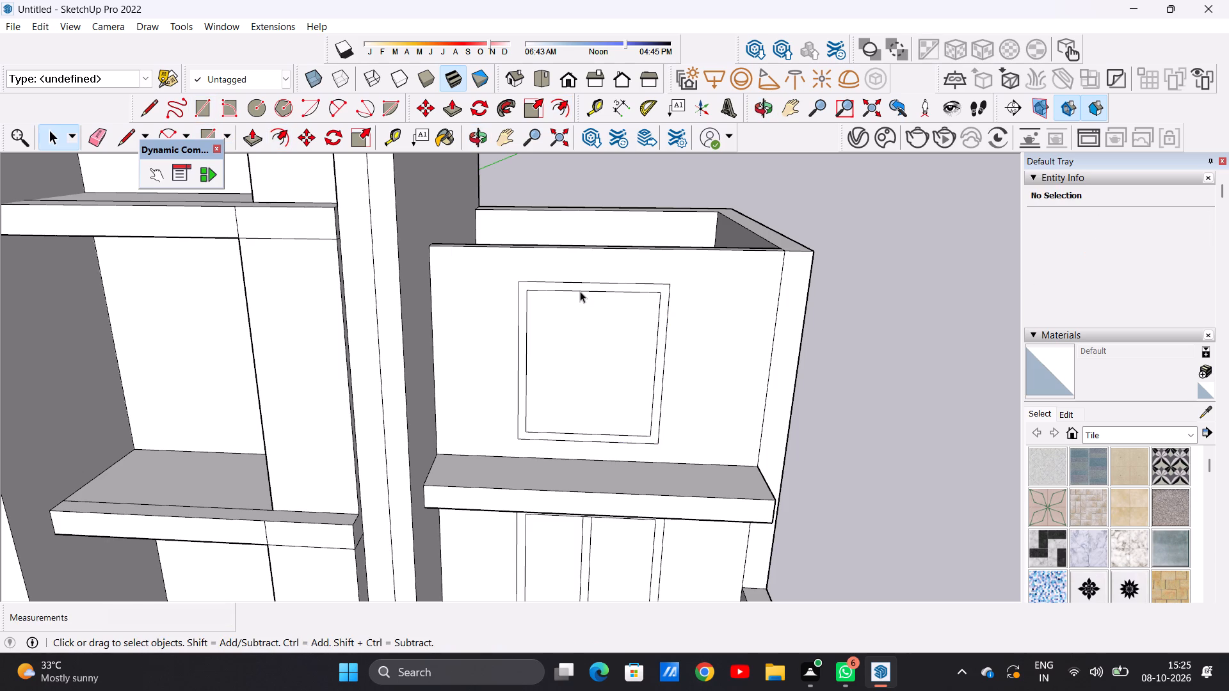
# Draw two parallel vertical lines about 6' 1" long near the middle of the inner window rectangle as a mullion.
pyautogui.press('l')
pyautogui.scroll(4, 583, 322)
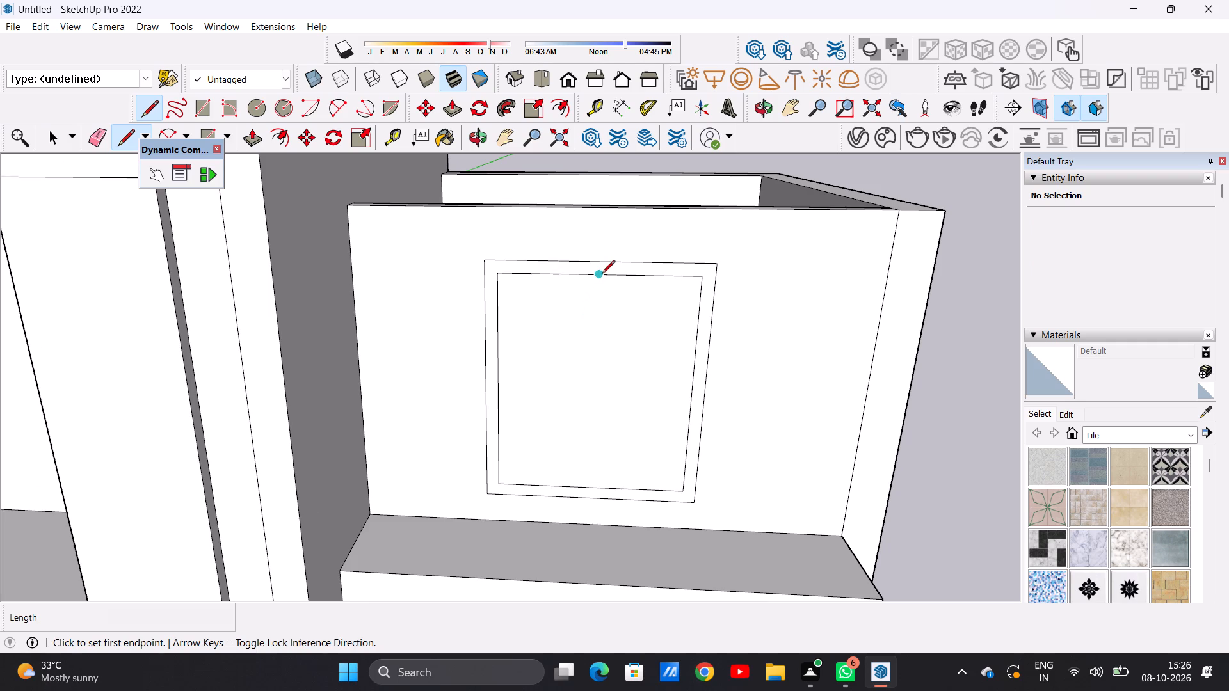
pyautogui.click(589, 276)
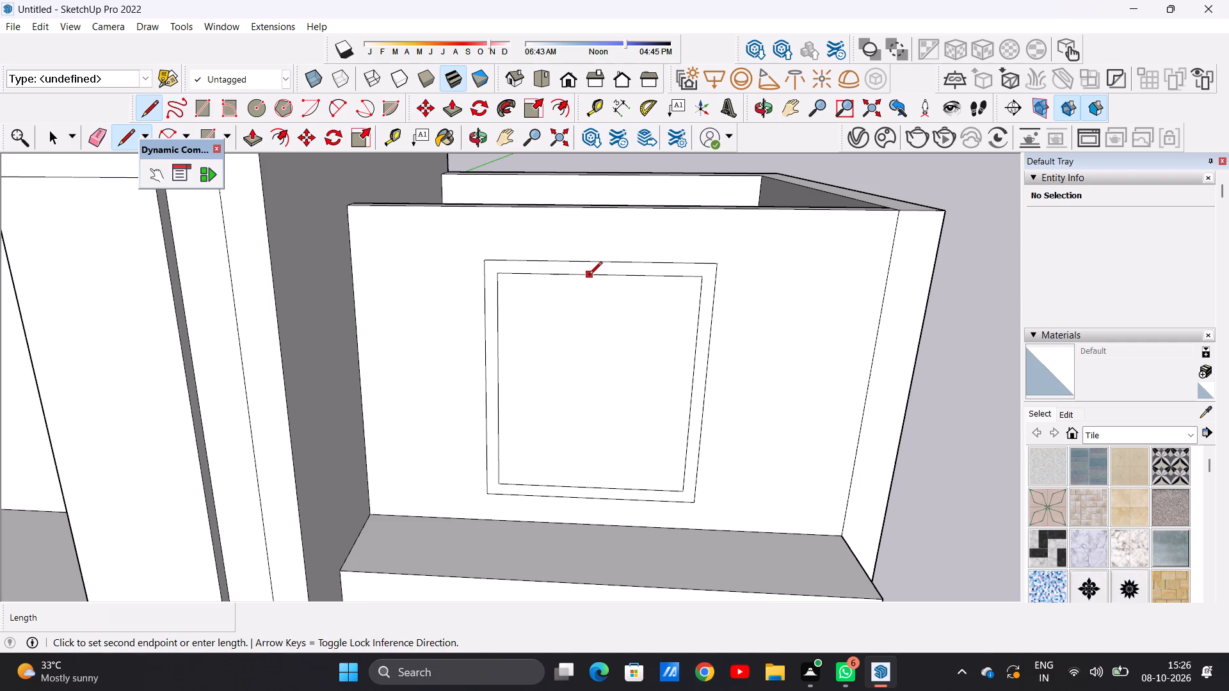
pyautogui.click(586, 483)
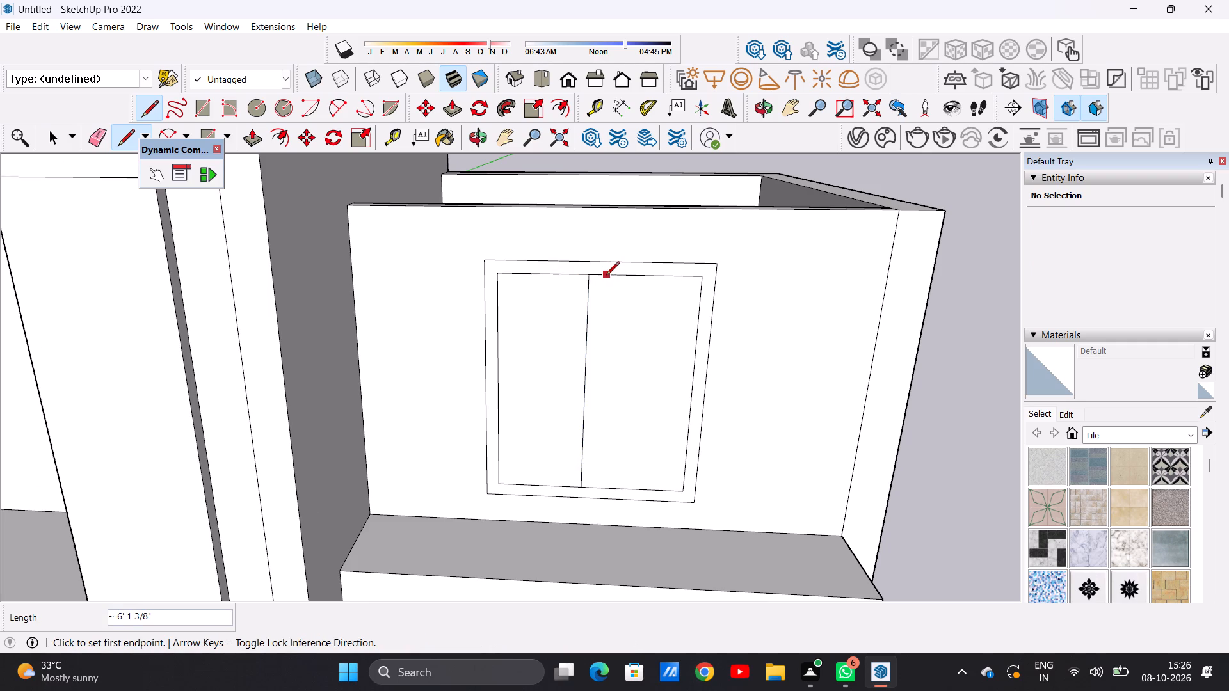
pyautogui.click(606, 276)
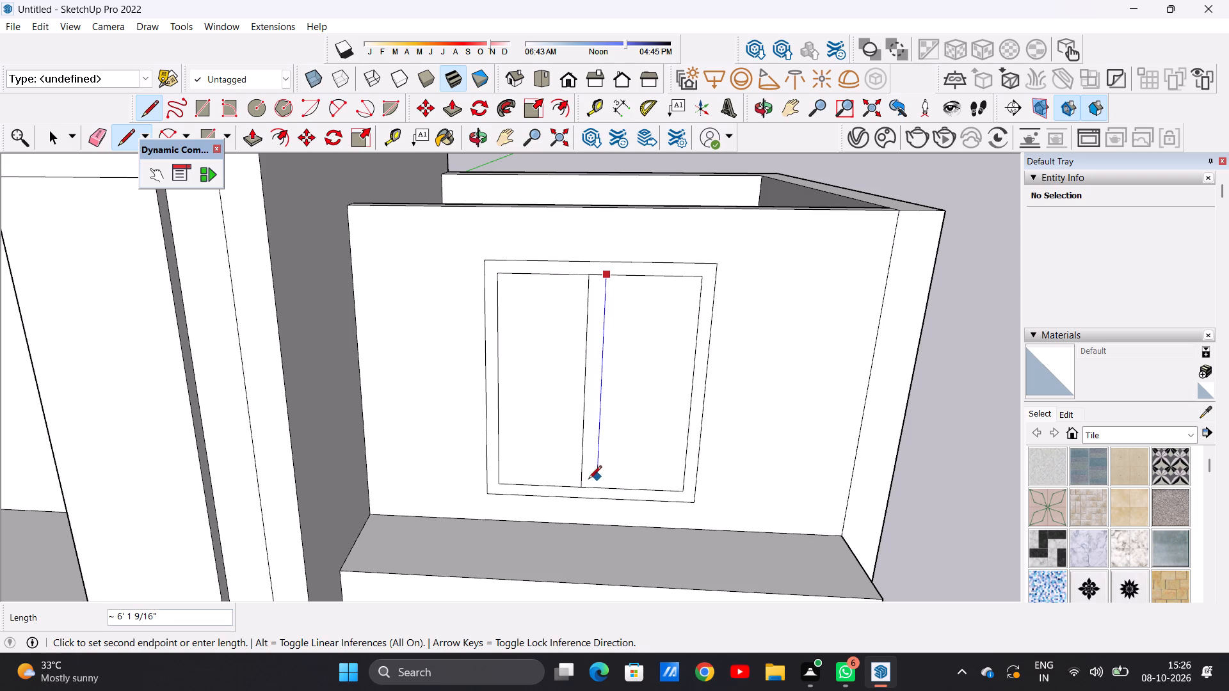
pyautogui.click(593, 490)
pyautogui.press('space')
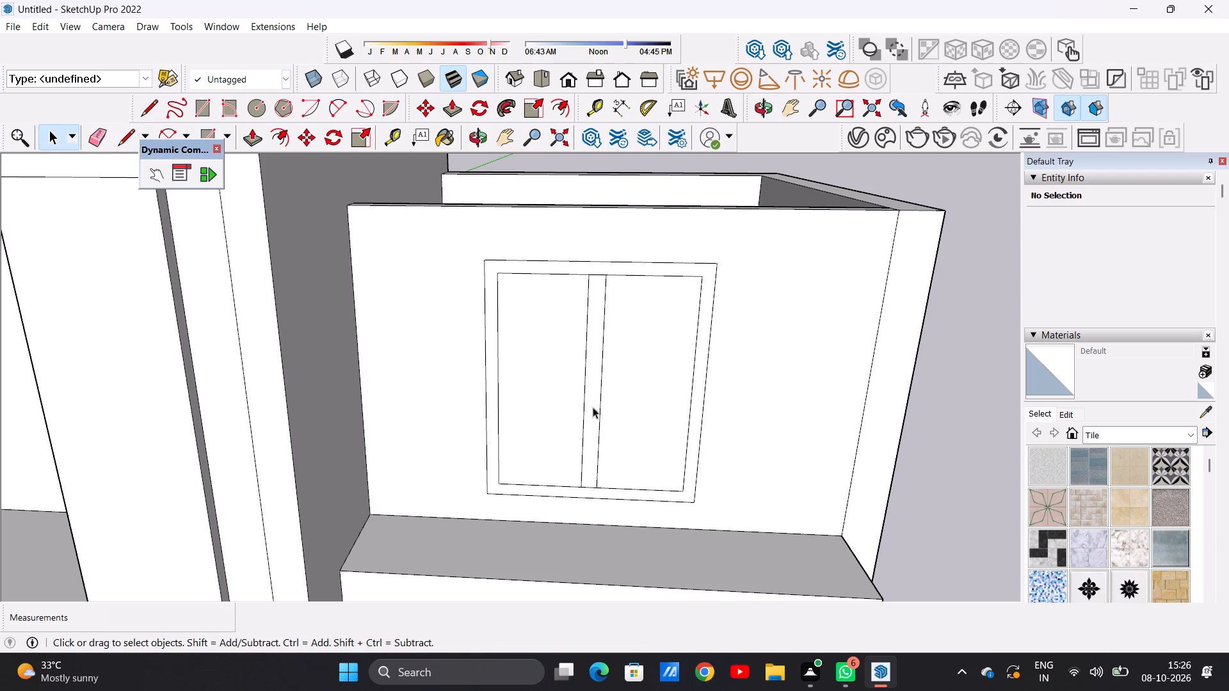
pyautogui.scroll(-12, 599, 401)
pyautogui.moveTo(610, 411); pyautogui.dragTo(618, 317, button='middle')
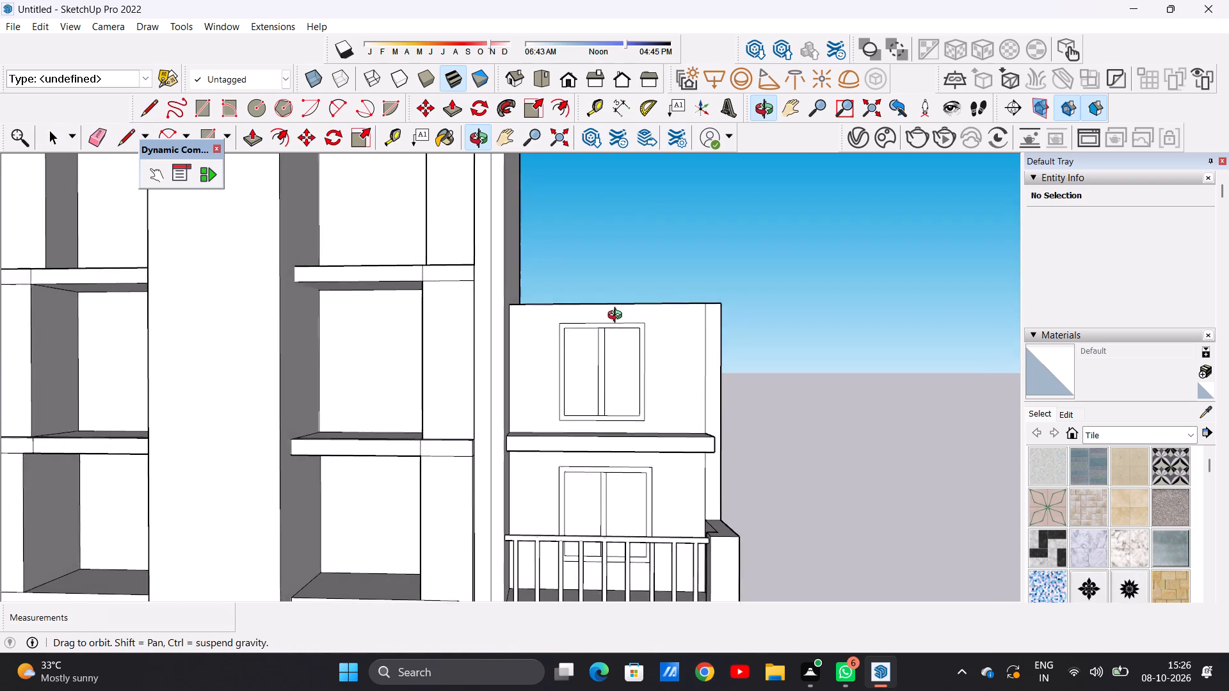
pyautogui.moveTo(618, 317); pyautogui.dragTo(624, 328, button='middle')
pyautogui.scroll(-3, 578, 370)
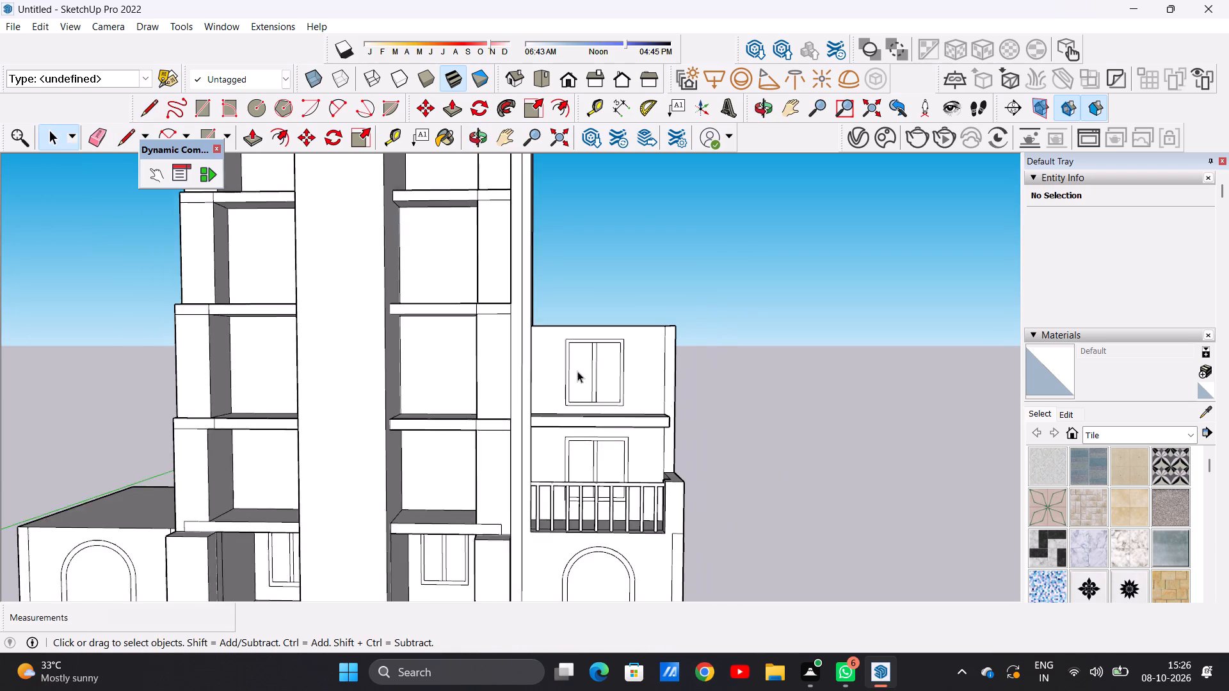
# Draw a rectangle about 2' 3" wide by 10' high on the right wing's balcony wall, between the inner corner and the window.
pyautogui.scroll(-3, 577, 371)
pyautogui.scroll(13, 631, 429)
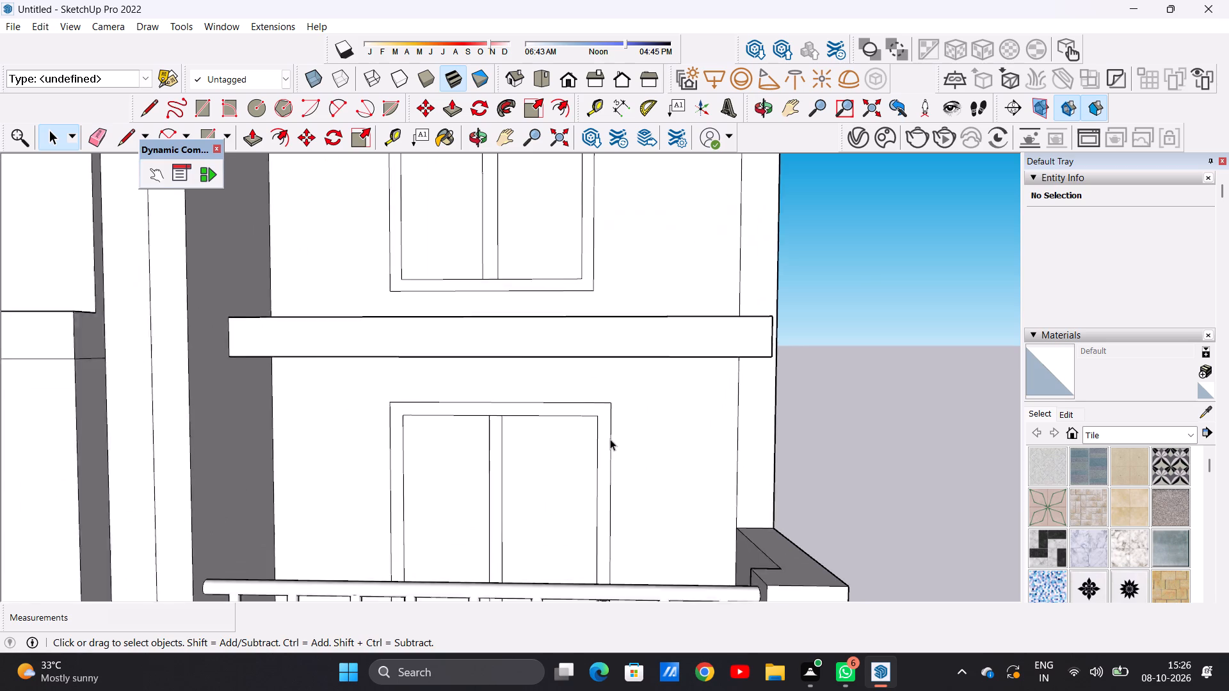
pyautogui.scroll(2, 610, 439)
pyautogui.moveTo(467, 440); pyautogui.dragTo(453, 449, button='middle')
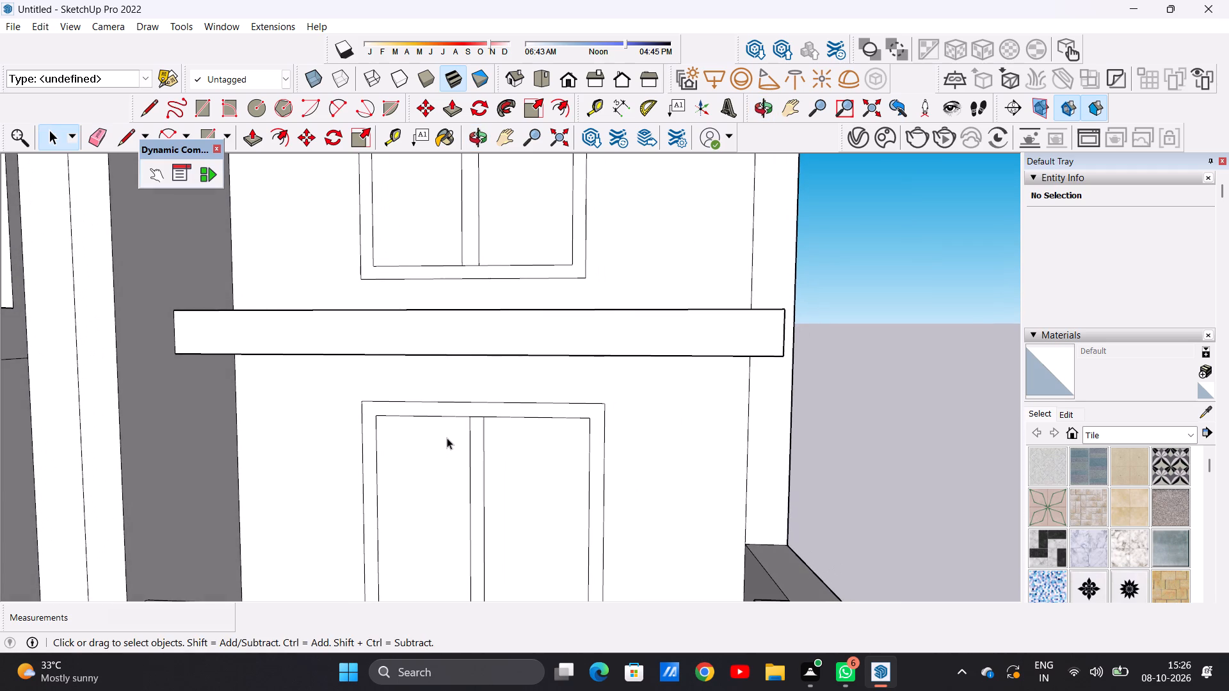
pyautogui.scroll(-5, 447, 420)
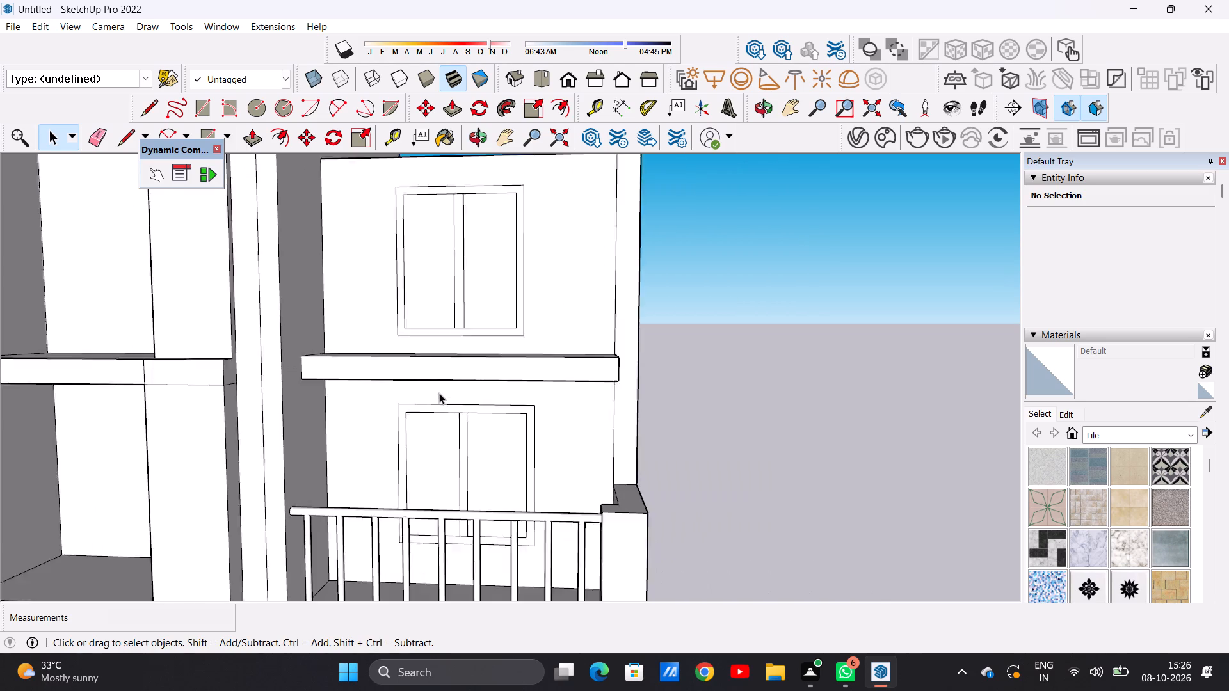
pyautogui.scroll(-3, 439, 393)
pyautogui.moveTo(392, 425); pyautogui.dragTo(404, 411, button='middle')
pyautogui.scroll(2, 389, 421)
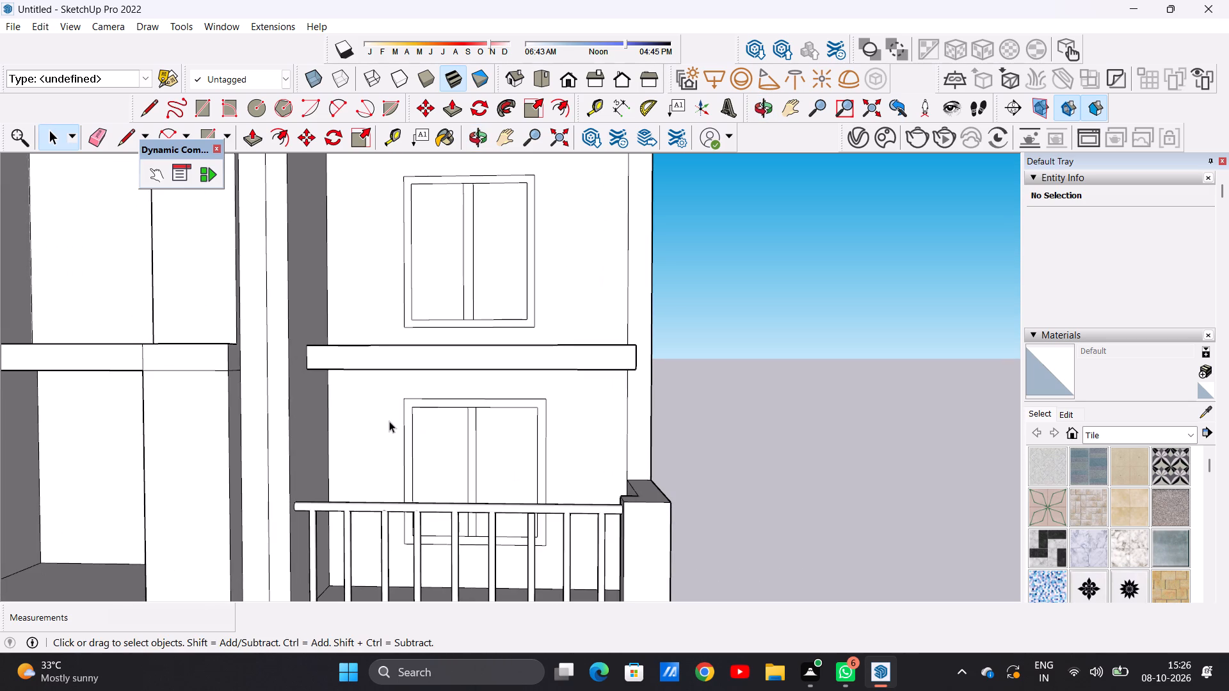
pyautogui.press('r')
pyautogui.moveTo(380, 431); pyautogui.dragTo(399, 505, button='middle')
pyautogui.scroll(3, 389, 465)
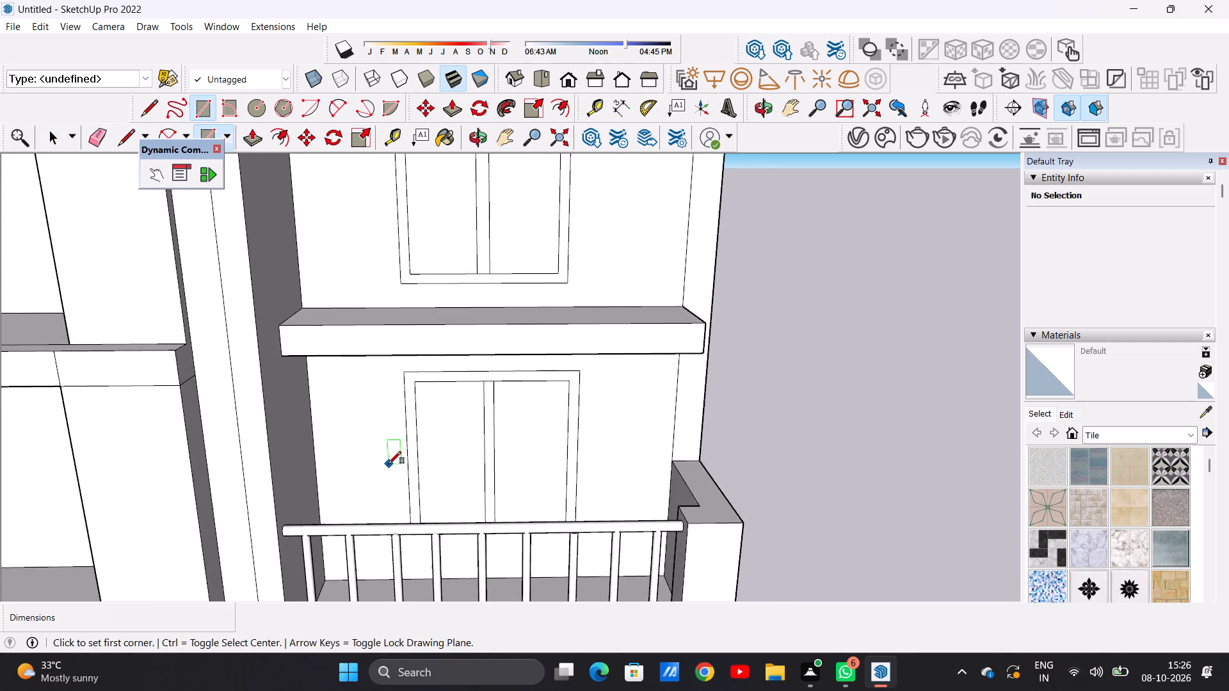
pyautogui.moveTo(387, 445); pyautogui.dragTo(236, 385, button='middle')
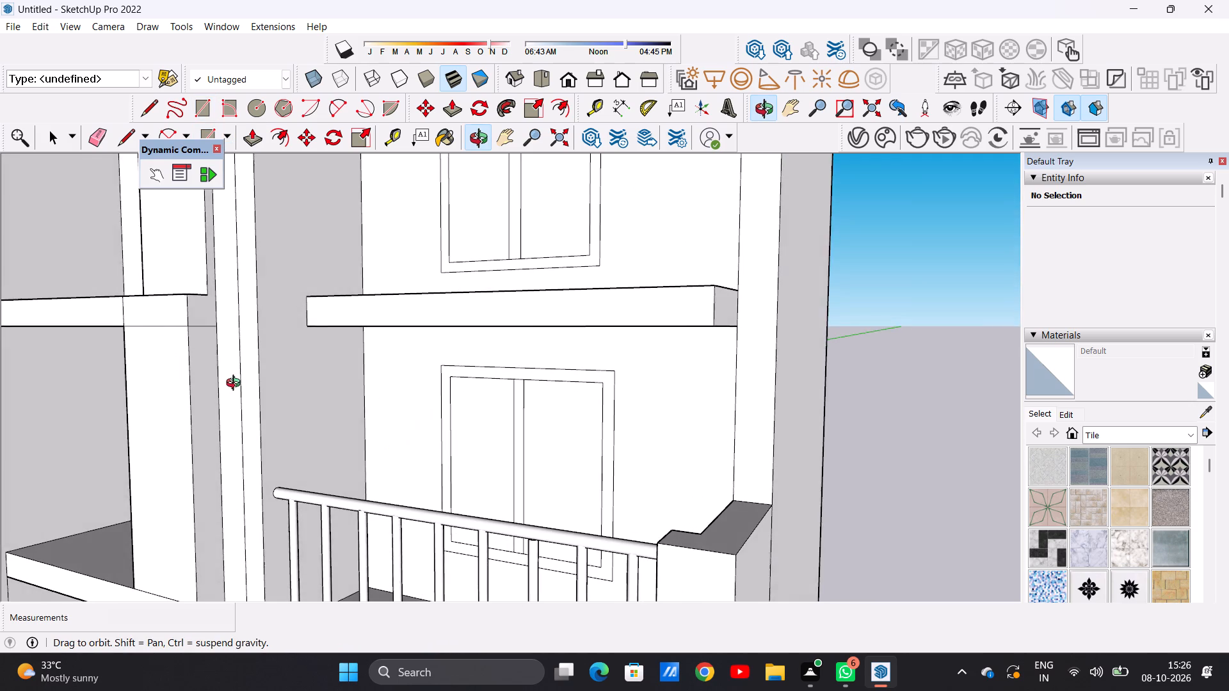
pyautogui.moveTo(236, 385); pyautogui.dragTo(230, 383, button='middle')
pyautogui.moveTo(415, 434); pyautogui.dragTo(415, 527, button='middle')
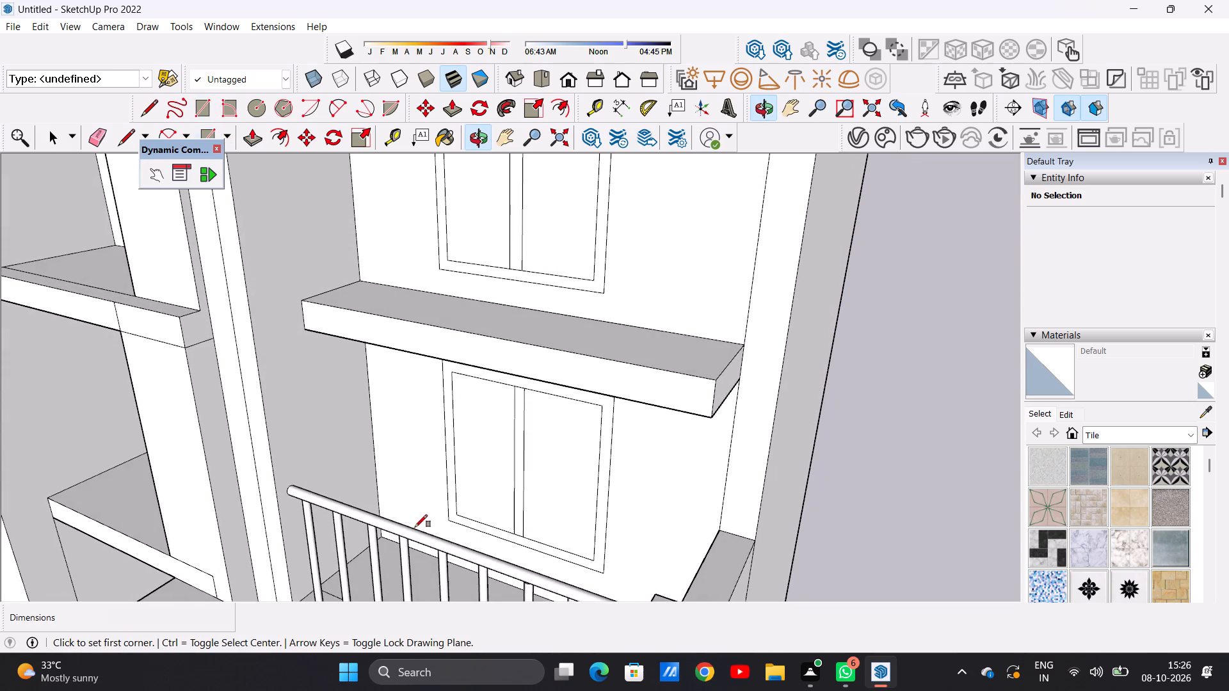
pyautogui.scroll(5, 419, 518)
pyautogui.moveTo(415, 513); pyautogui.dragTo(412, 559, button='middle')
pyautogui.scroll(8, 410, 550)
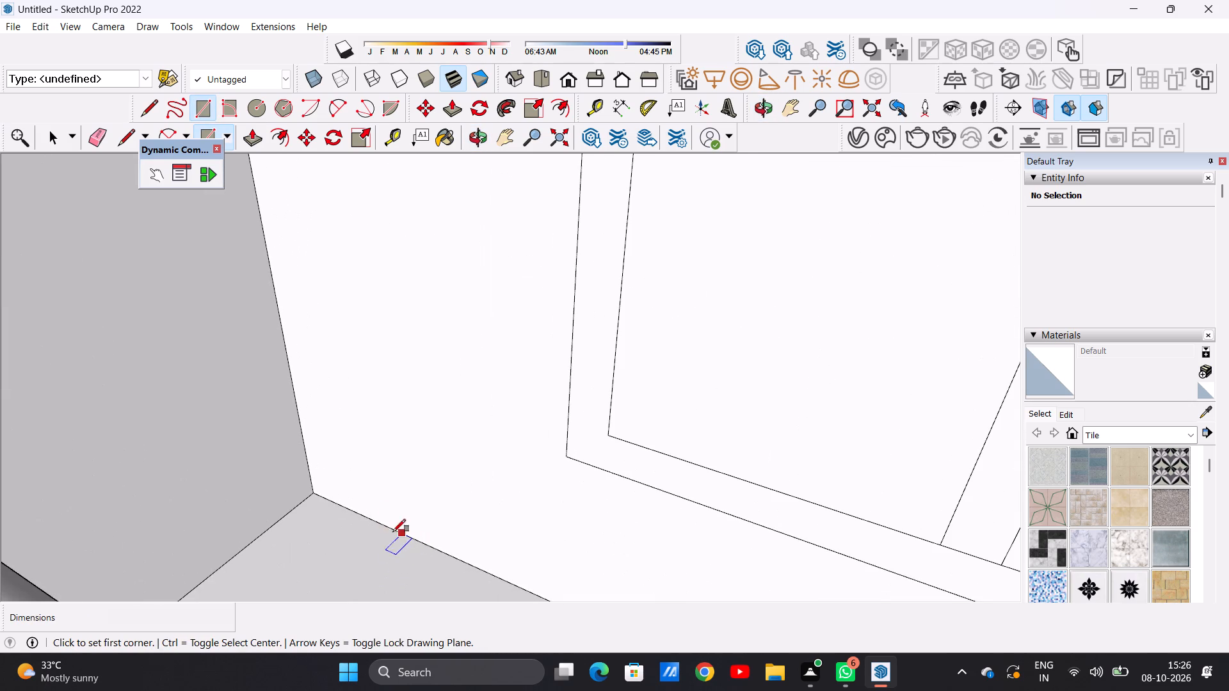
pyautogui.click(333, 500)
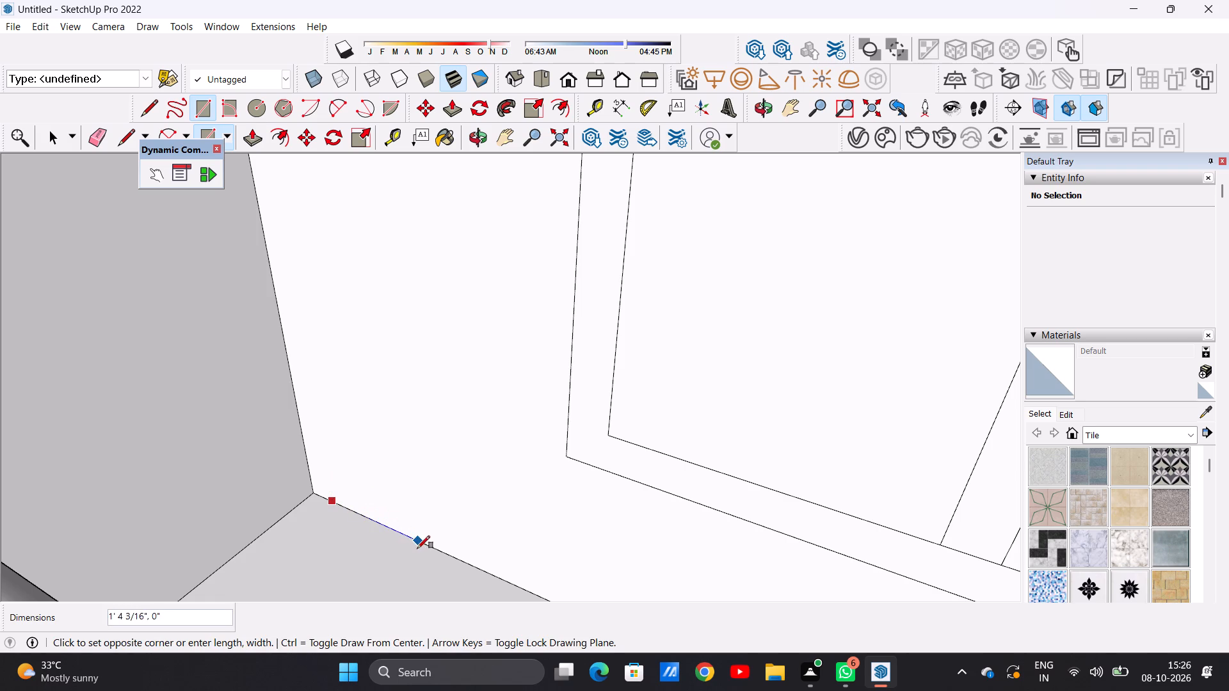
pyautogui.click(426, 552)
pyautogui.scroll(-12, 469, 409)
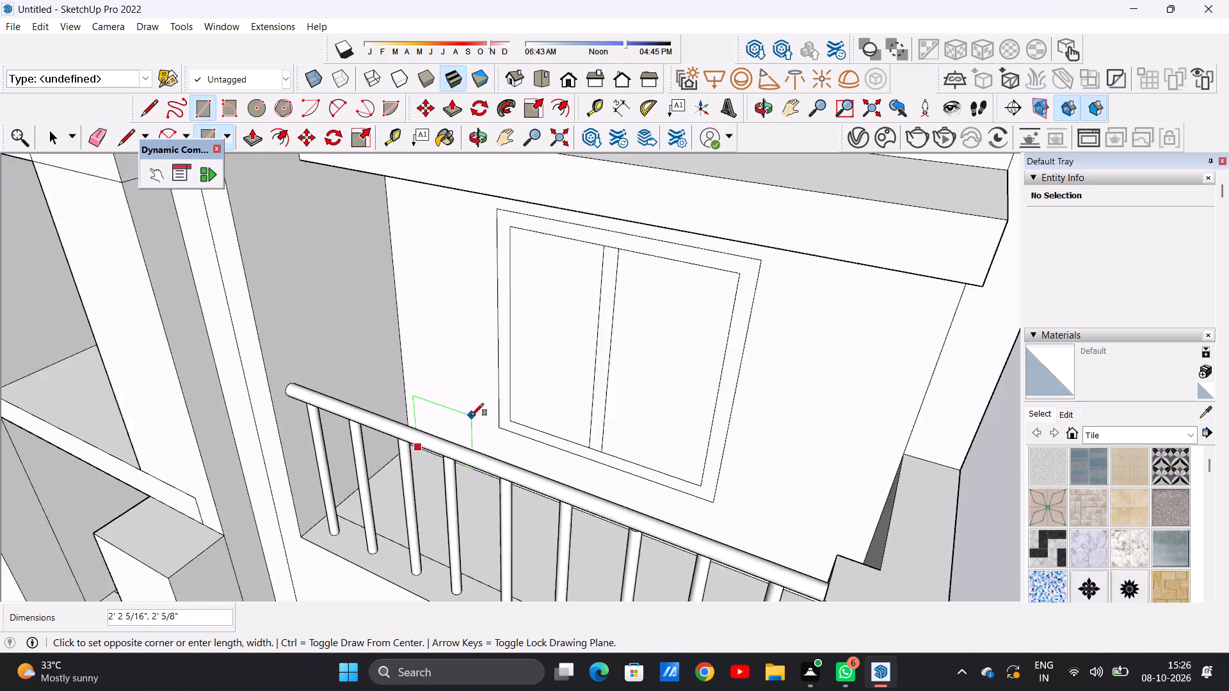
pyautogui.scroll(-3, 471, 416)
pyautogui.scroll(1, 472, 416)
pyautogui.scroll(-1, 472, 416)
pyautogui.scroll(2, 463, 288)
pyautogui.moveTo(463, 288); pyautogui.dragTo(467, 253, button='middle')
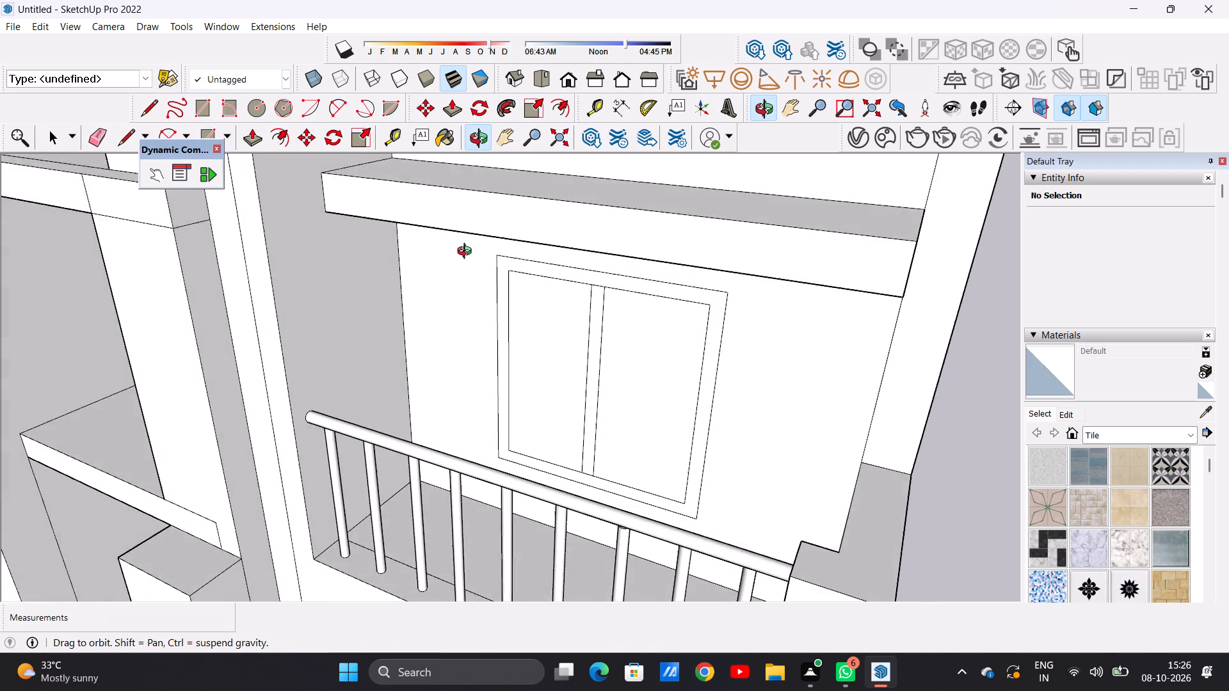
pyautogui.moveTo(467, 253); pyautogui.dragTo(467, 242, button='middle')
pyautogui.scroll(6, 467, 242)
pyautogui.moveTo(468, 242); pyautogui.dragTo(485, 193, button='middle')
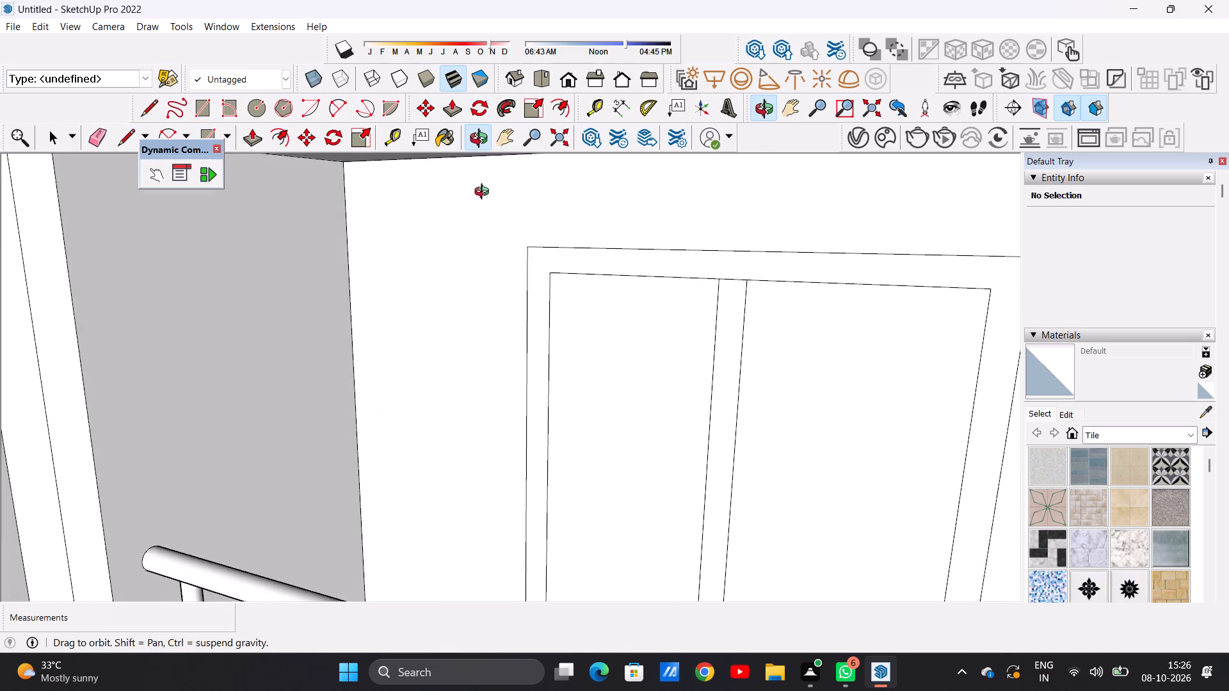
pyautogui.moveTo(485, 193); pyautogui.dragTo(485, 192, button='middle')
pyautogui.scroll(-4, 472, 234)
pyautogui.scroll(3, 478, 213)
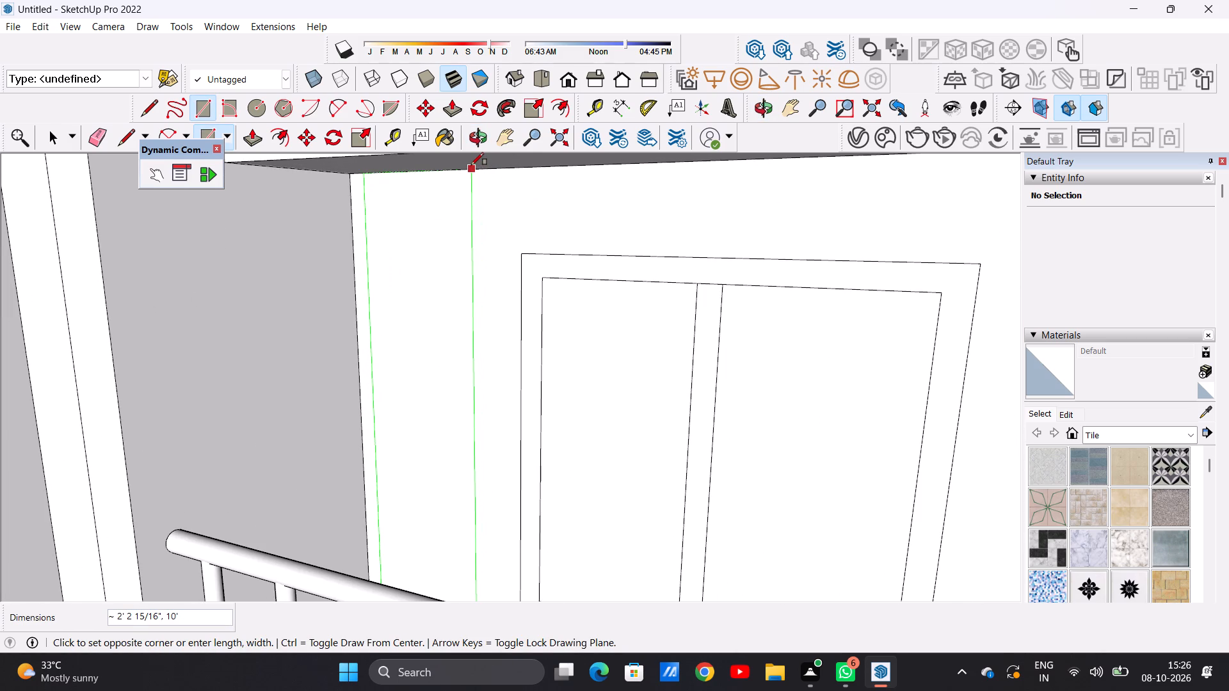
pyautogui.click(471, 165)
pyautogui.press('space')
# Delete the tall rectangle's vertical edge nearest the inner corner of the balcony wall.
pyautogui.scroll(-5, 474, 277)
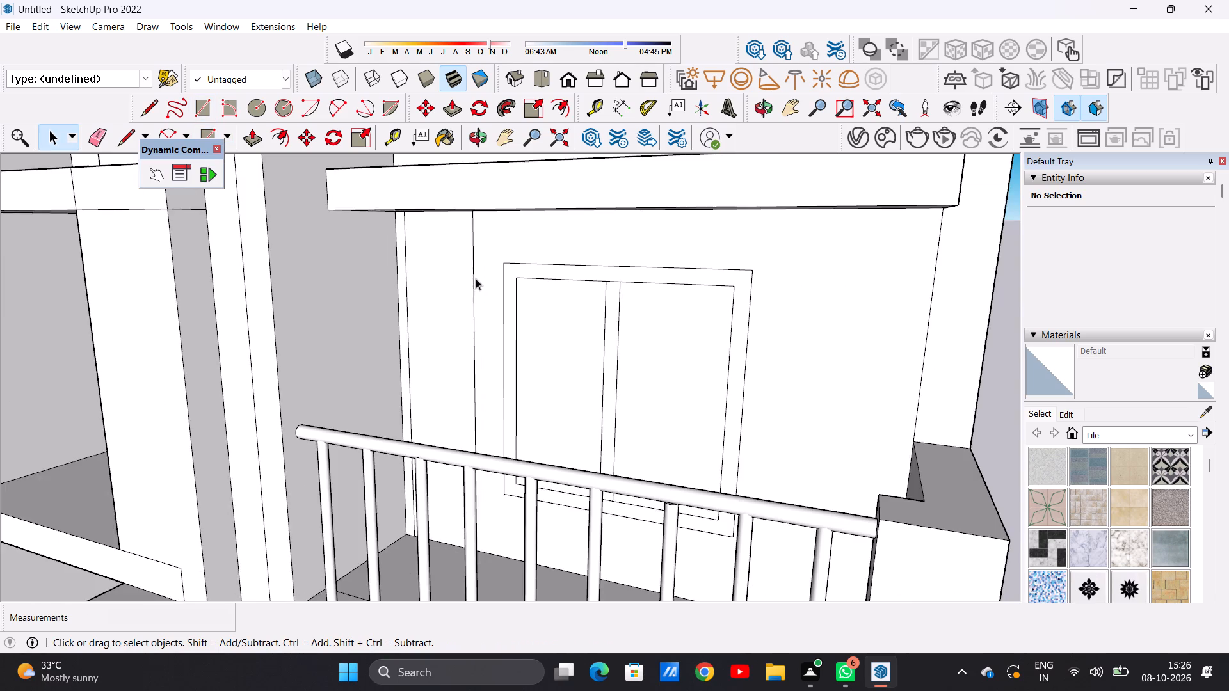
pyautogui.moveTo(415, 300); pyautogui.dragTo(518, 310, button='middle')
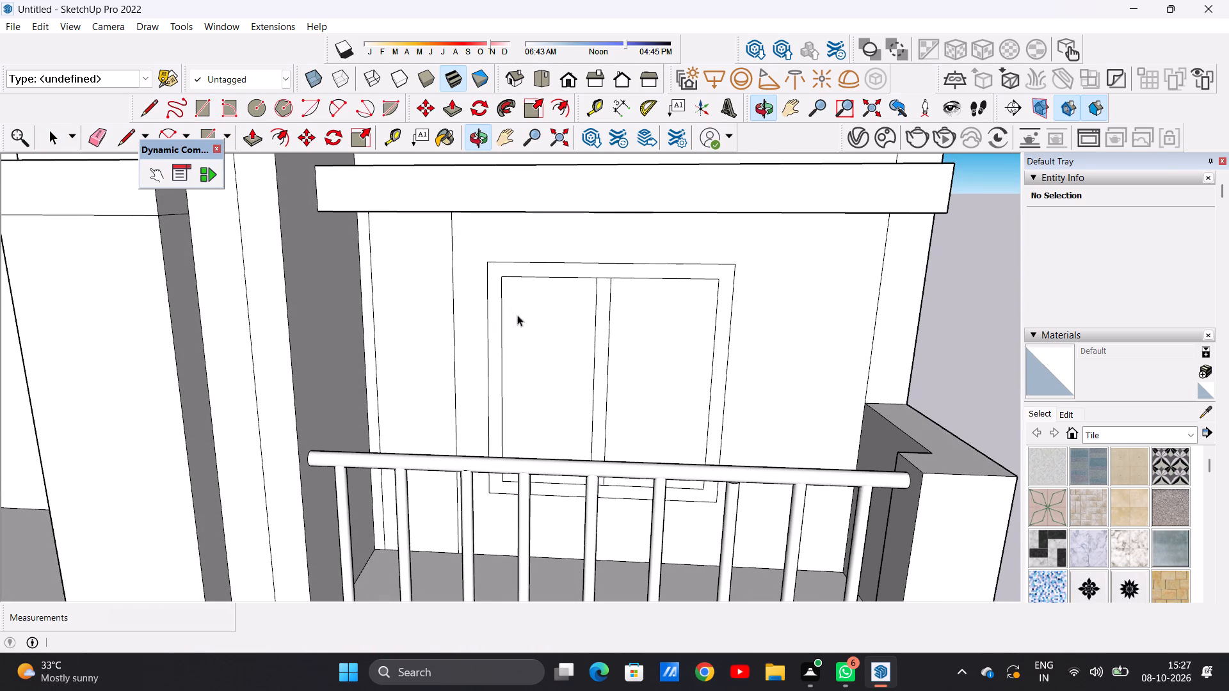
pyautogui.scroll(-2, 483, 342)
pyautogui.scroll(9, 428, 359)
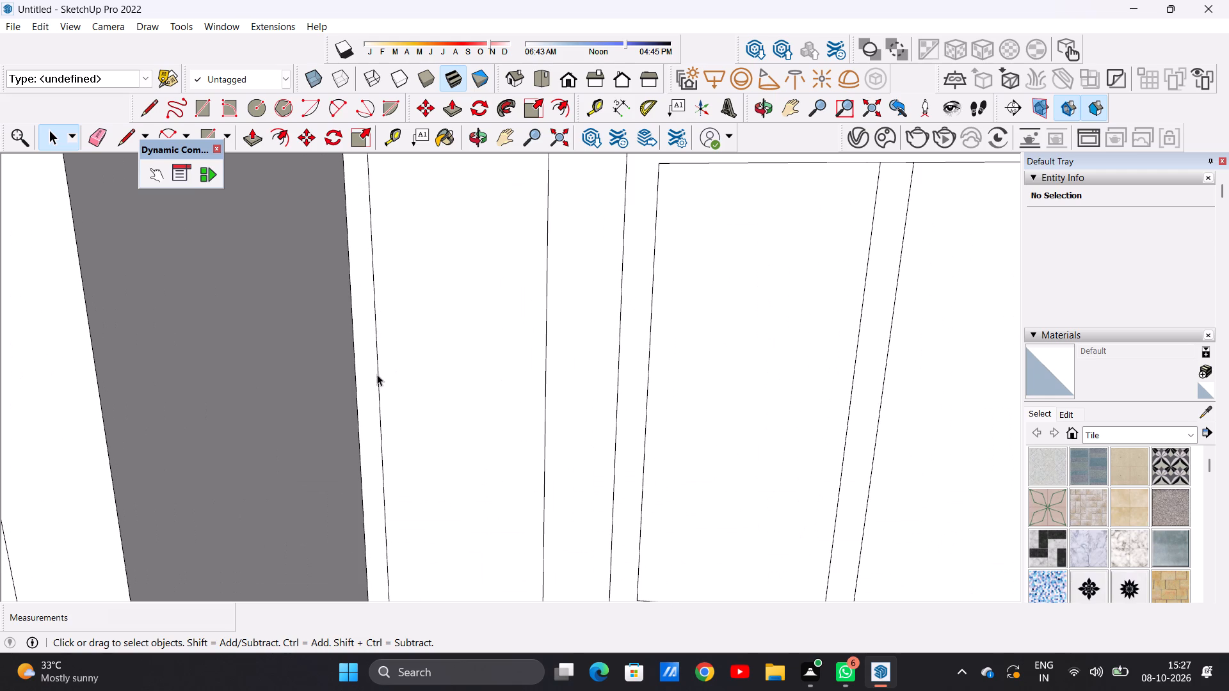
pyautogui.click(378, 376)
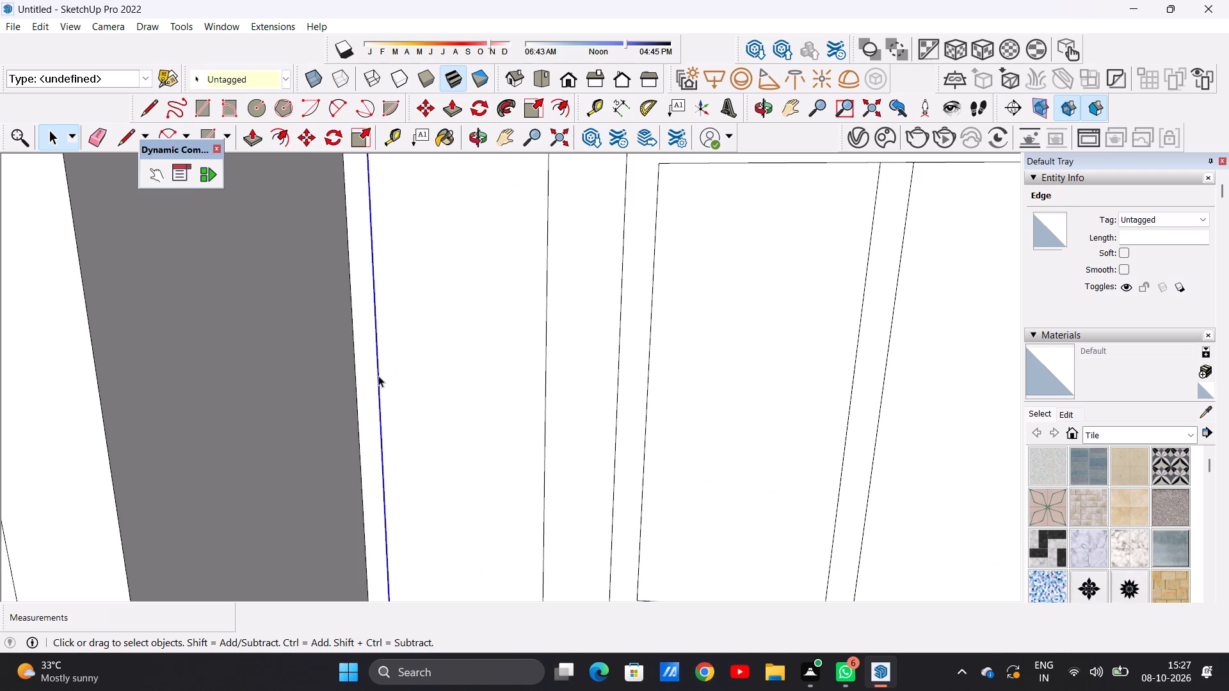
pyautogui.press('Delete')
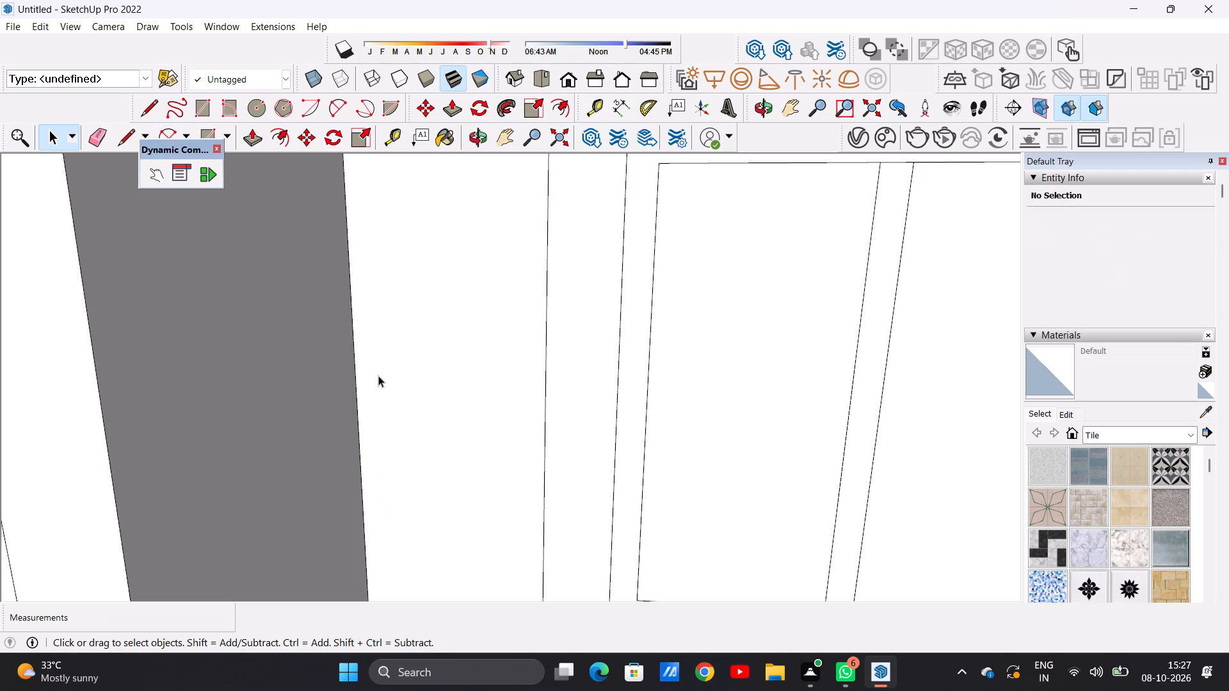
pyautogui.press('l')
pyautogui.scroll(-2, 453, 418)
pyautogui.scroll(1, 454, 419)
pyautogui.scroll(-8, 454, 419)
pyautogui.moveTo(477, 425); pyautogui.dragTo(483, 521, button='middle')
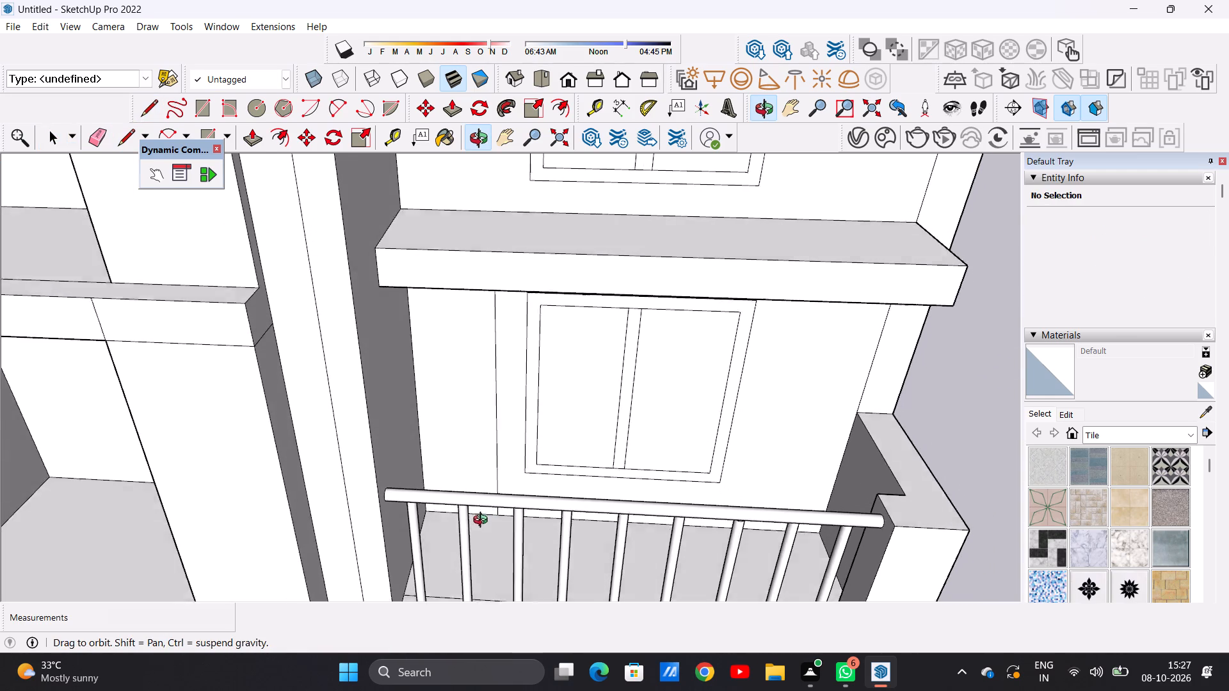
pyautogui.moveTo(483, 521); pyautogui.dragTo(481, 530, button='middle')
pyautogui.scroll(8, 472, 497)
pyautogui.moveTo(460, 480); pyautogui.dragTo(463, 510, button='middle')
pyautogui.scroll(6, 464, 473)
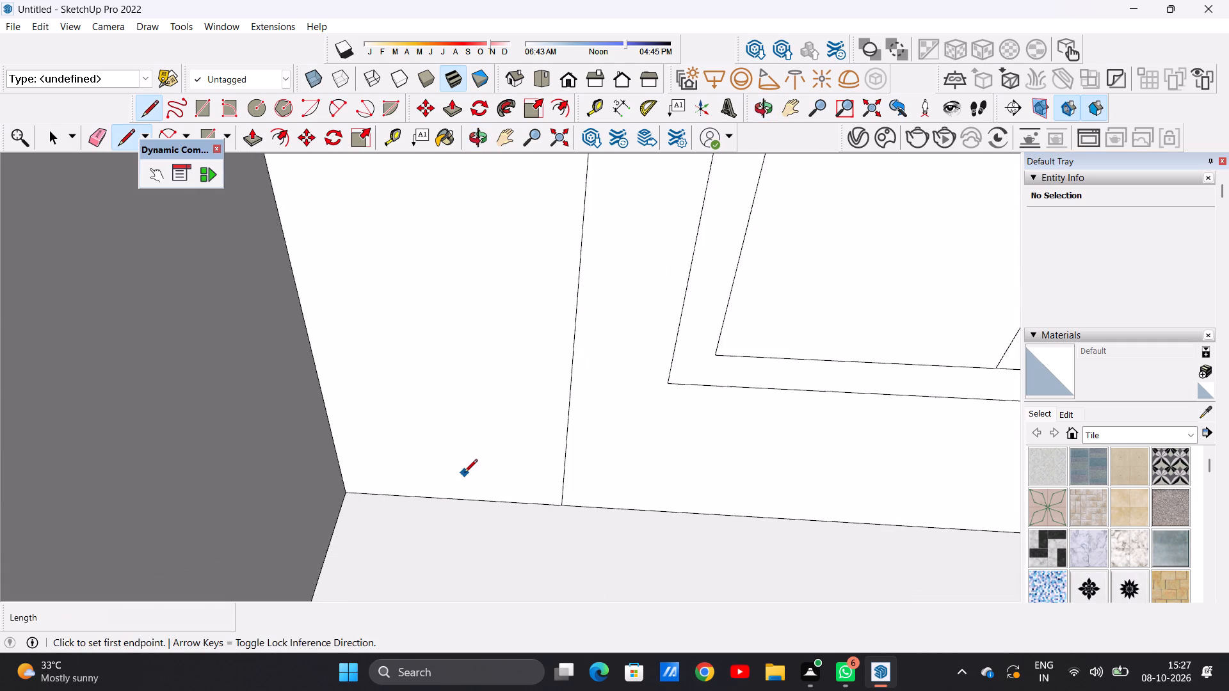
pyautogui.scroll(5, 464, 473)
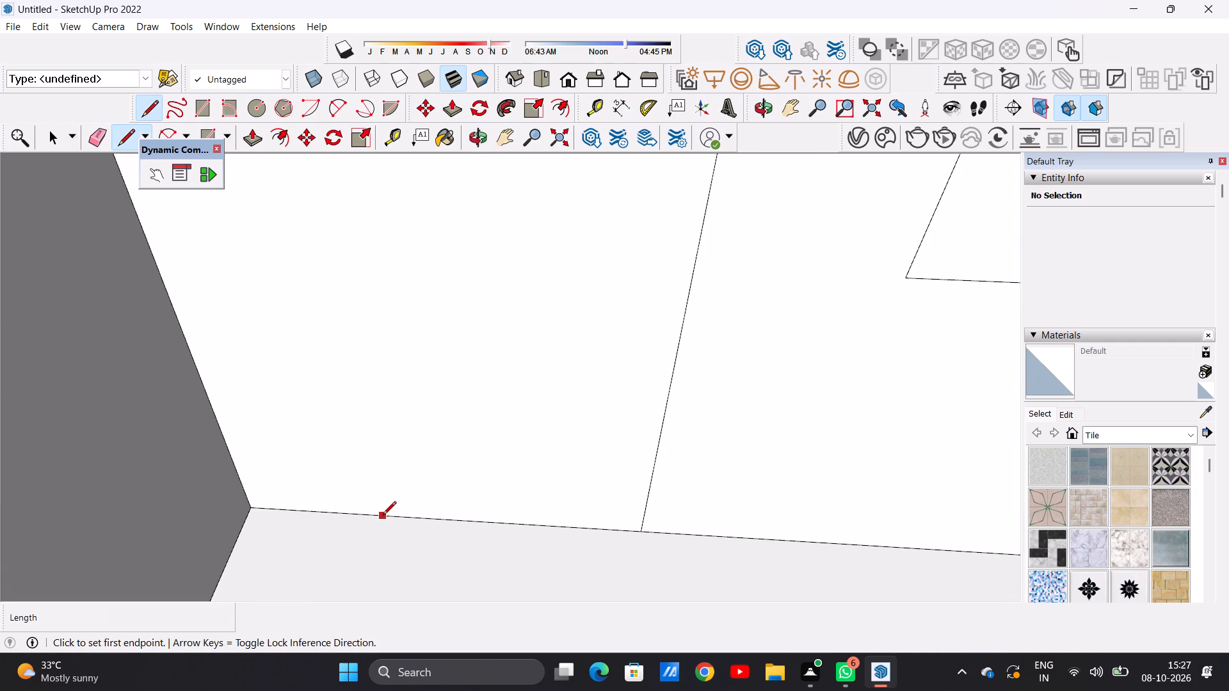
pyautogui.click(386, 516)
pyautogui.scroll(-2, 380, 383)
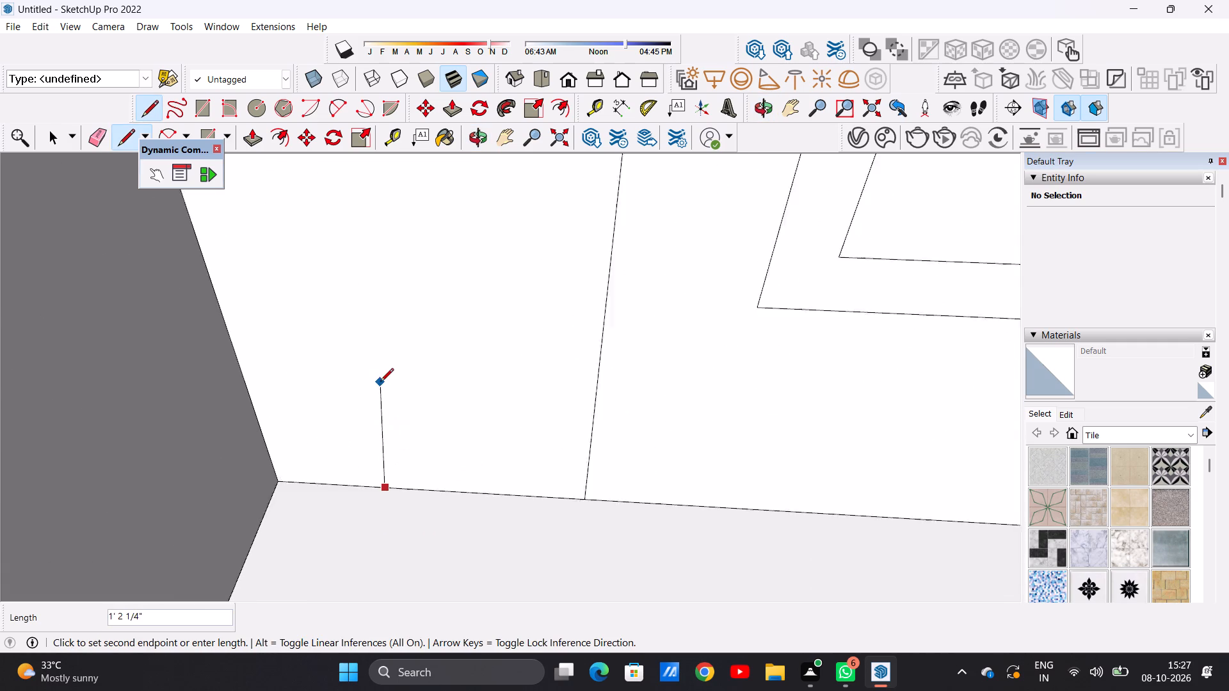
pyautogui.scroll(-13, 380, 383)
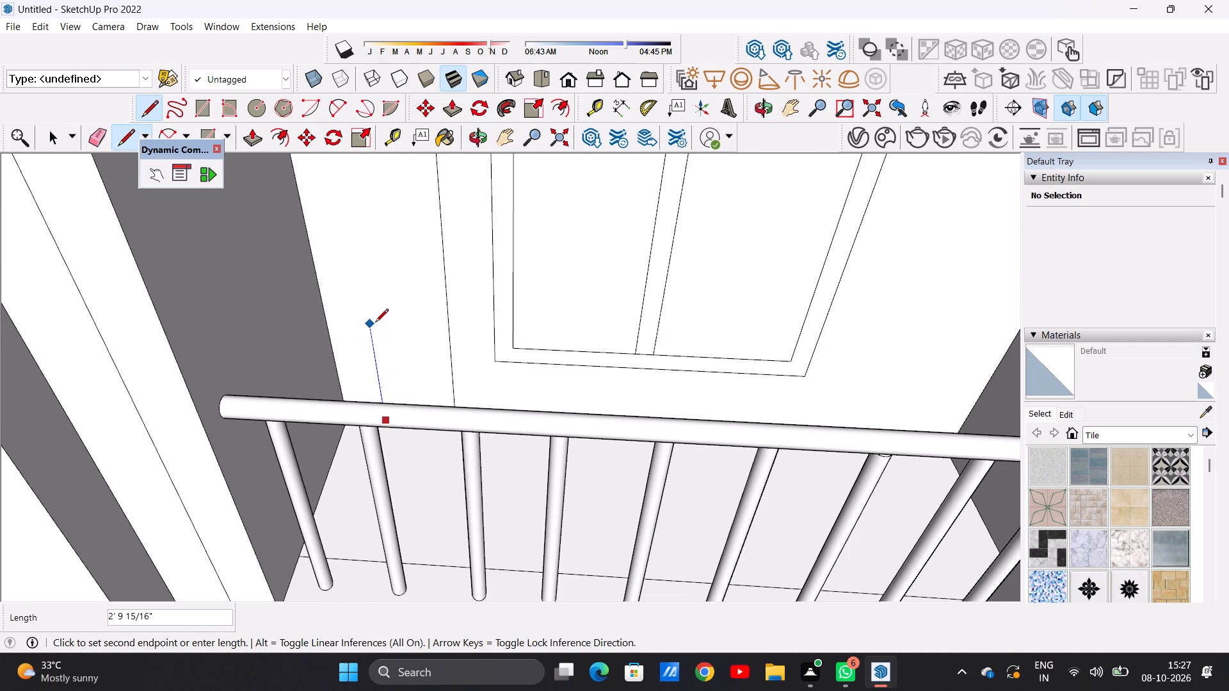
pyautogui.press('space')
# Draw a 10' vertical line from balcony floor to slab underside, between the wall's inner corner and the rectangle's remaining edge.
pyautogui.moveTo(407, 365); pyautogui.dragTo(371, 425, button='middle')
pyautogui.scroll(10, 415, 385)
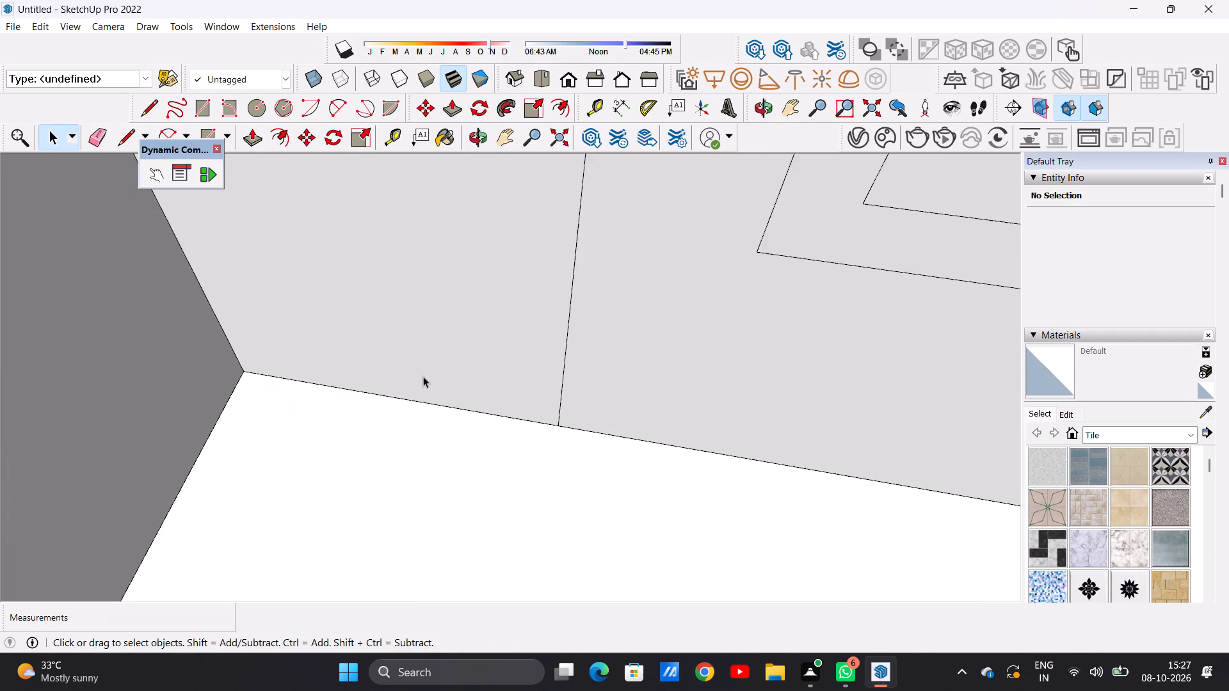
pyautogui.scroll(5, 423, 376)
pyautogui.press('l')
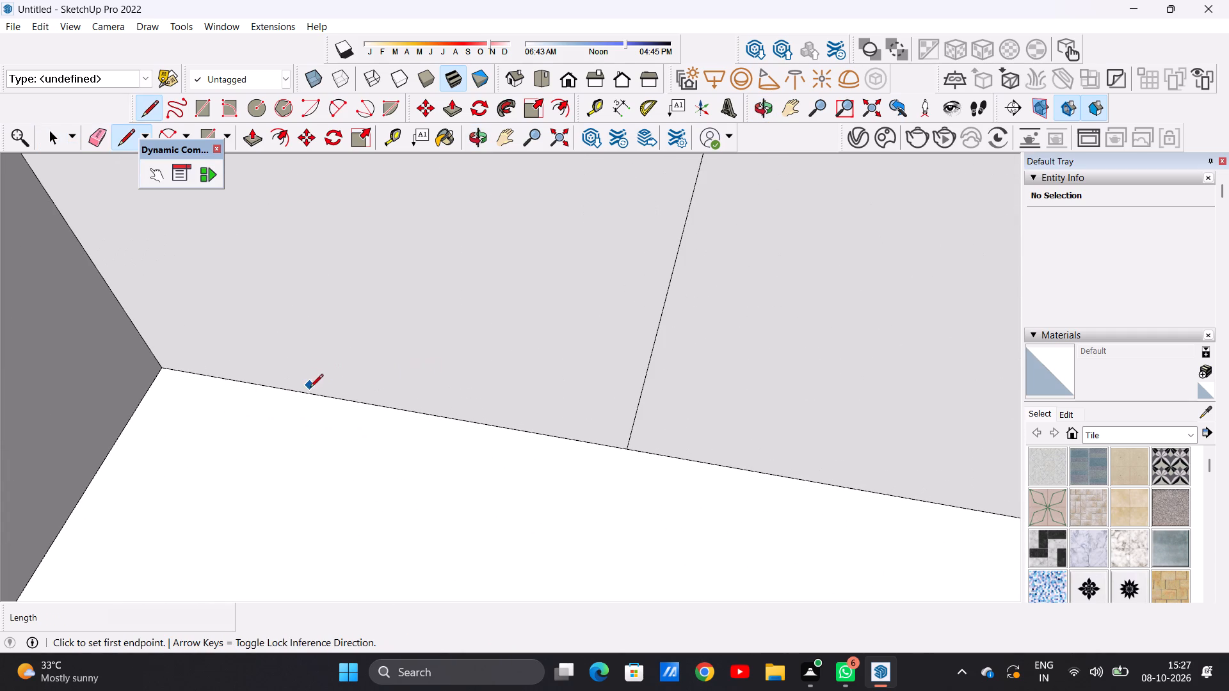
pyautogui.click(331, 399)
pyautogui.scroll(-19, 321, 303)
pyautogui.scroll(-11, 308, 259)
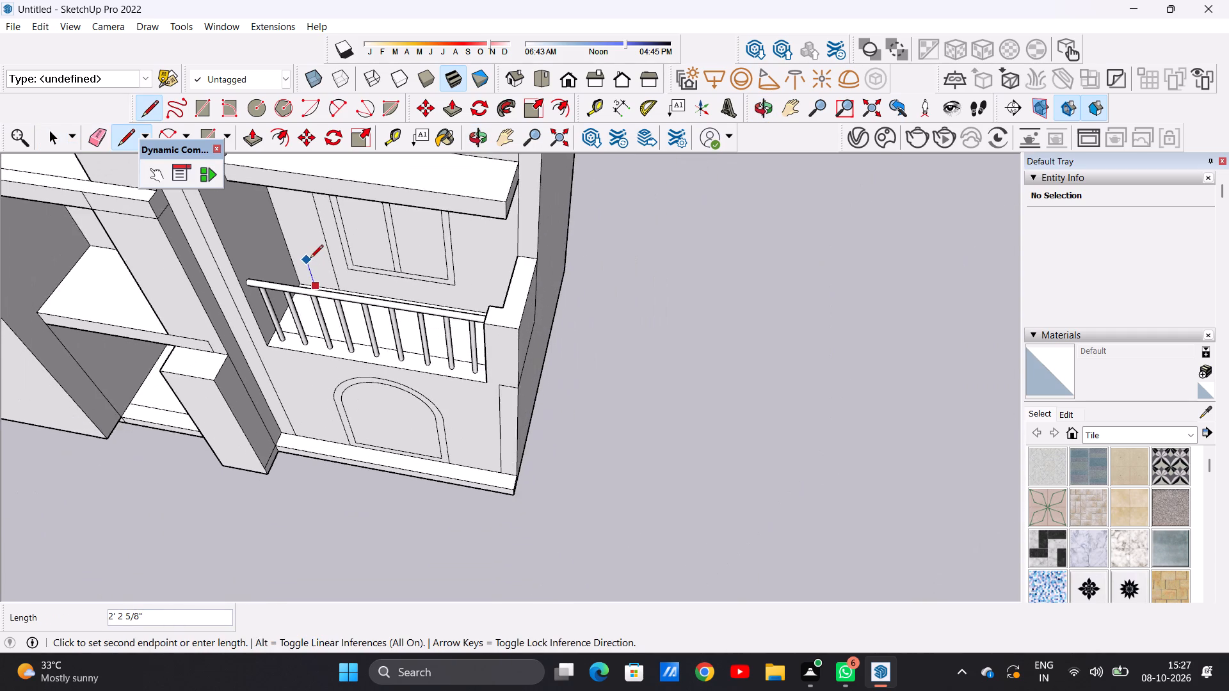
pyautogui.scroll(-1, 310, 259)
pyautogui.scroll(9, 305, 241)
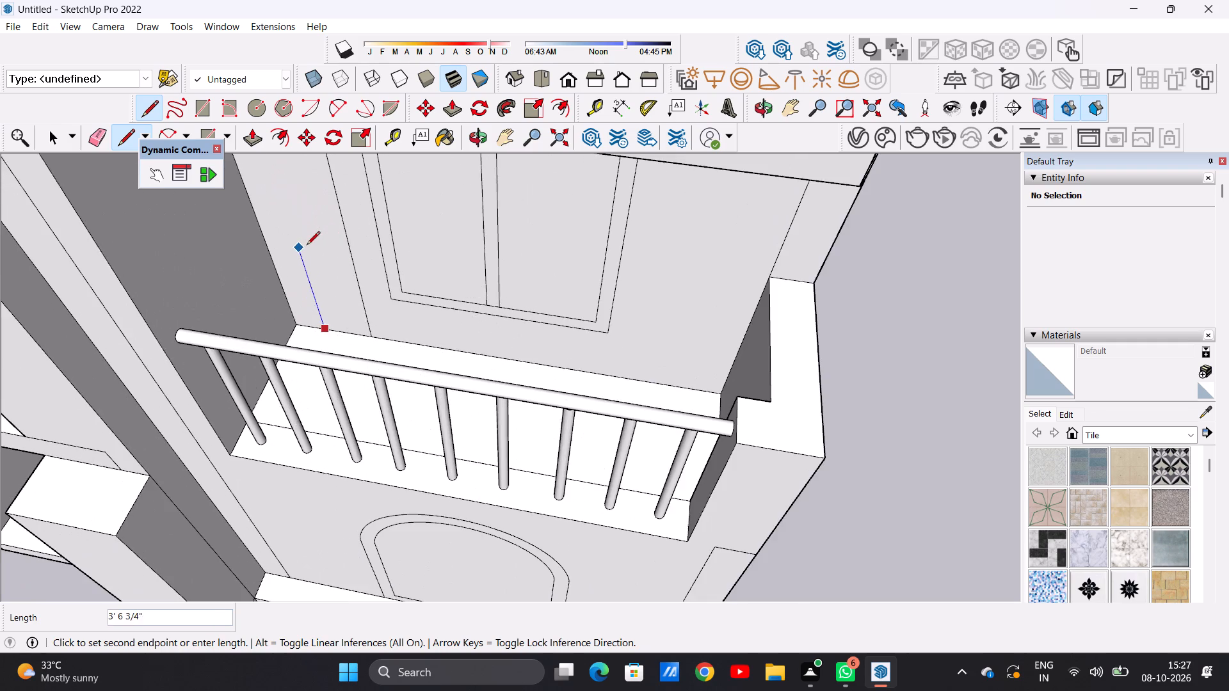
pyautogui.moveTo(319, 244); pyautogui.dragTo(329, 177, button='middle')
pyautogui.scroll(1, 329, 177)
pyautogui.scroll(-17, 316, 221)
pyautogui.moveTo(311, 227); pyautogui.dragTo(321, 175, button='middle')
pyautogui.scroll(20, 317, 196)
pyautogui.scroll(-7, 323, 242)
pyautogui.moveTo(333, 266); pyautogui.dragTo(344, 210, button='middle')
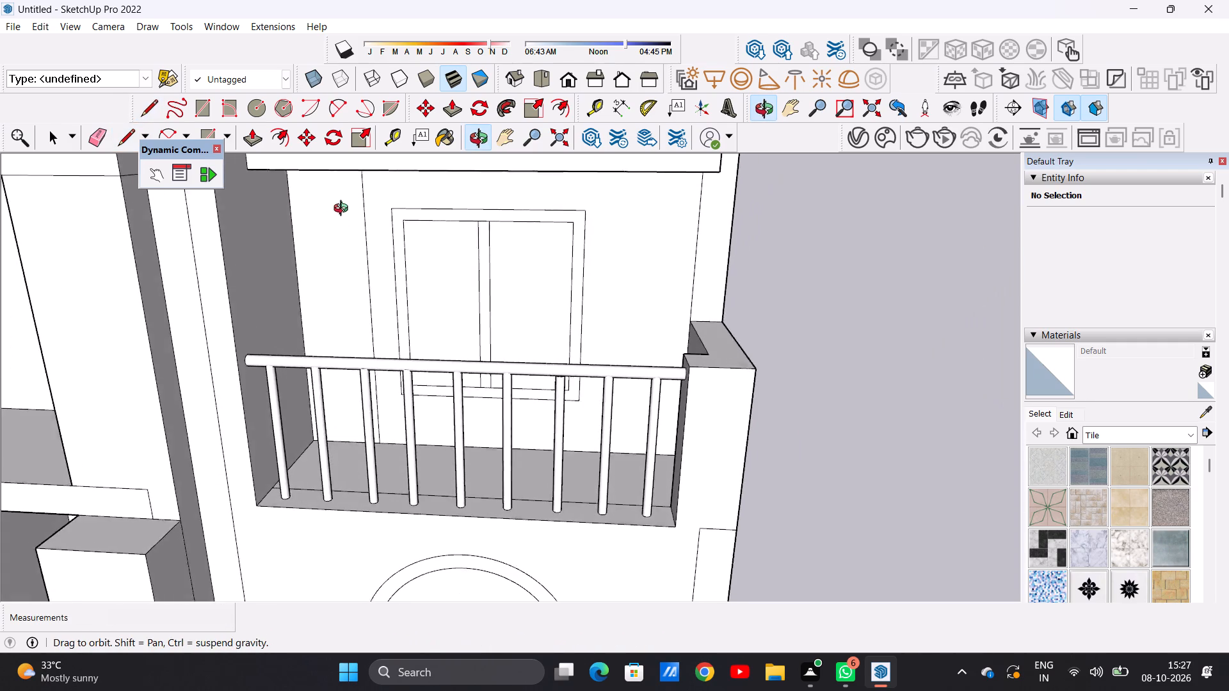
pyautogui.moveTo(344, 210); pyautogui.dragTo(339, 167, button='middle')
pyautogui.scroll(11, 339, 180)
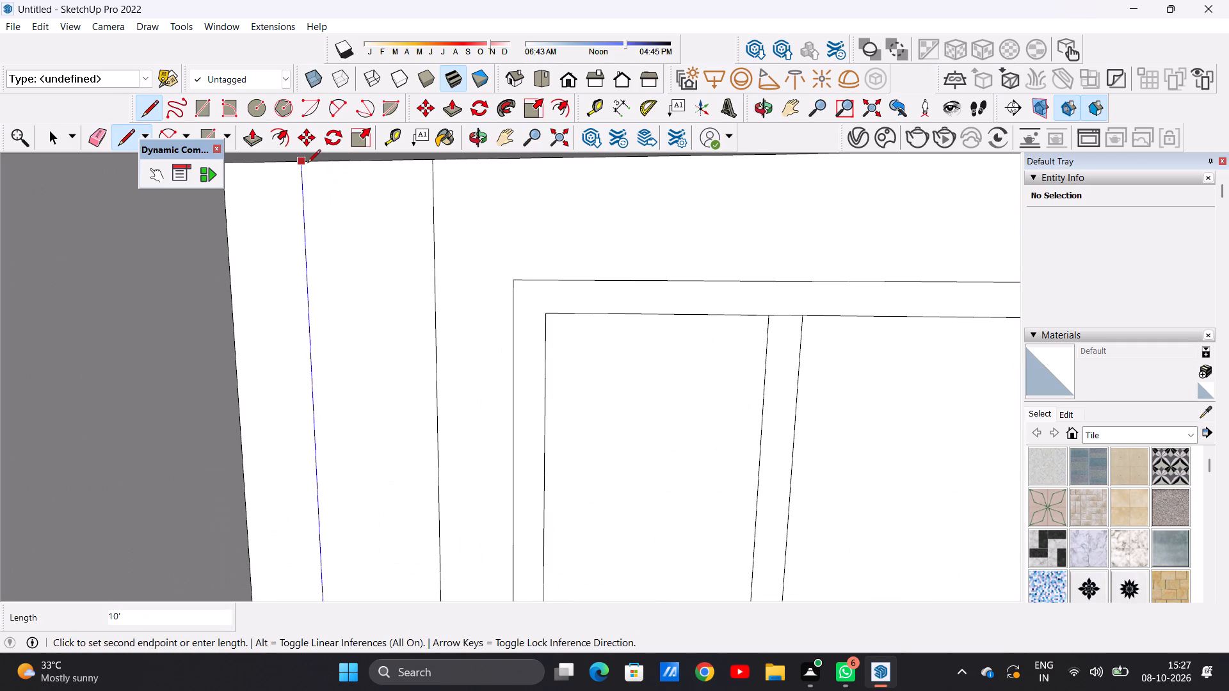
pyautogui.click(305, 165)
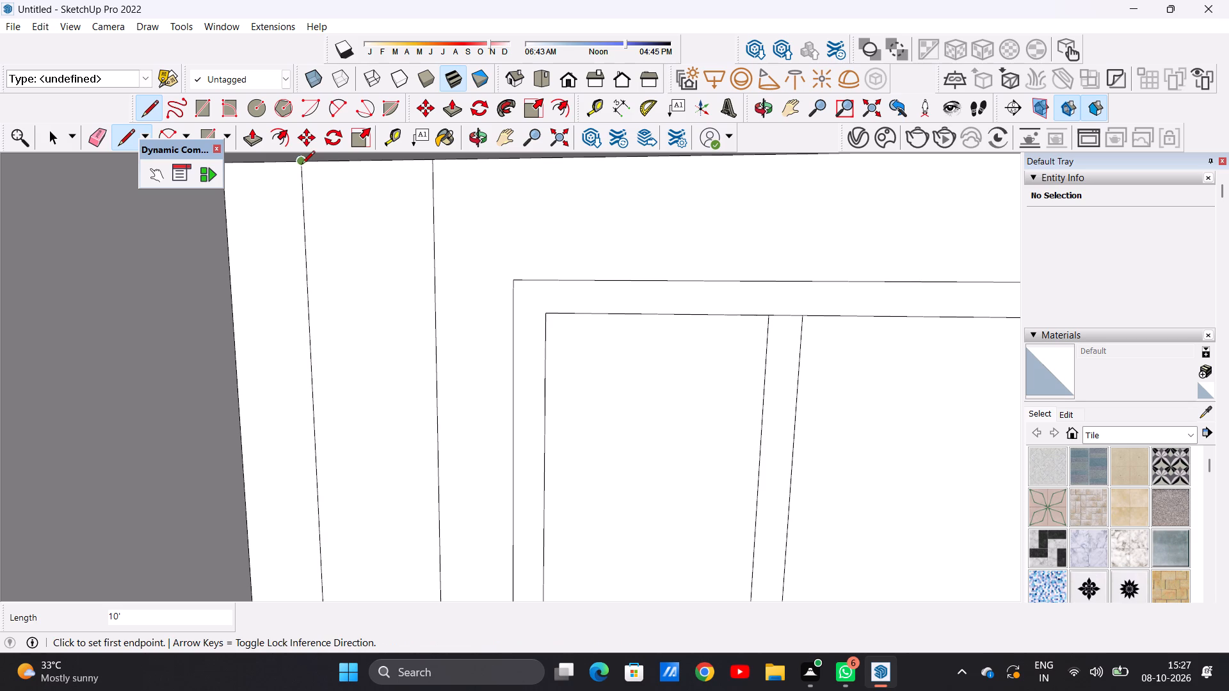
pyautogui.press('space')
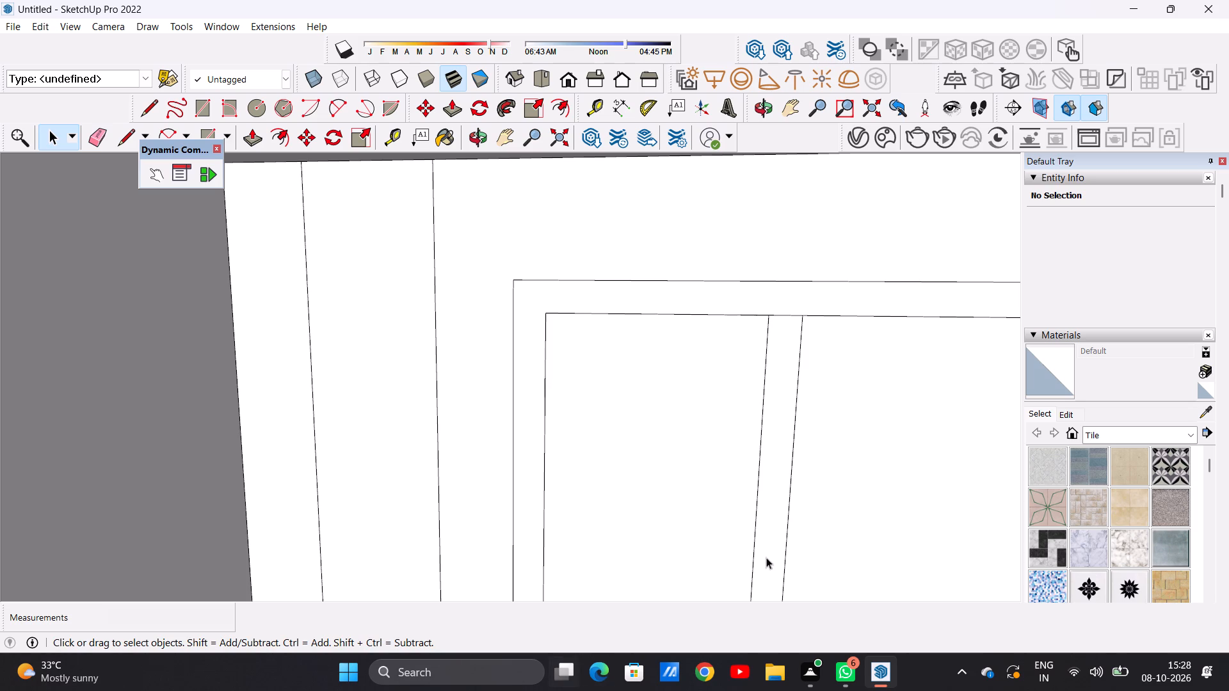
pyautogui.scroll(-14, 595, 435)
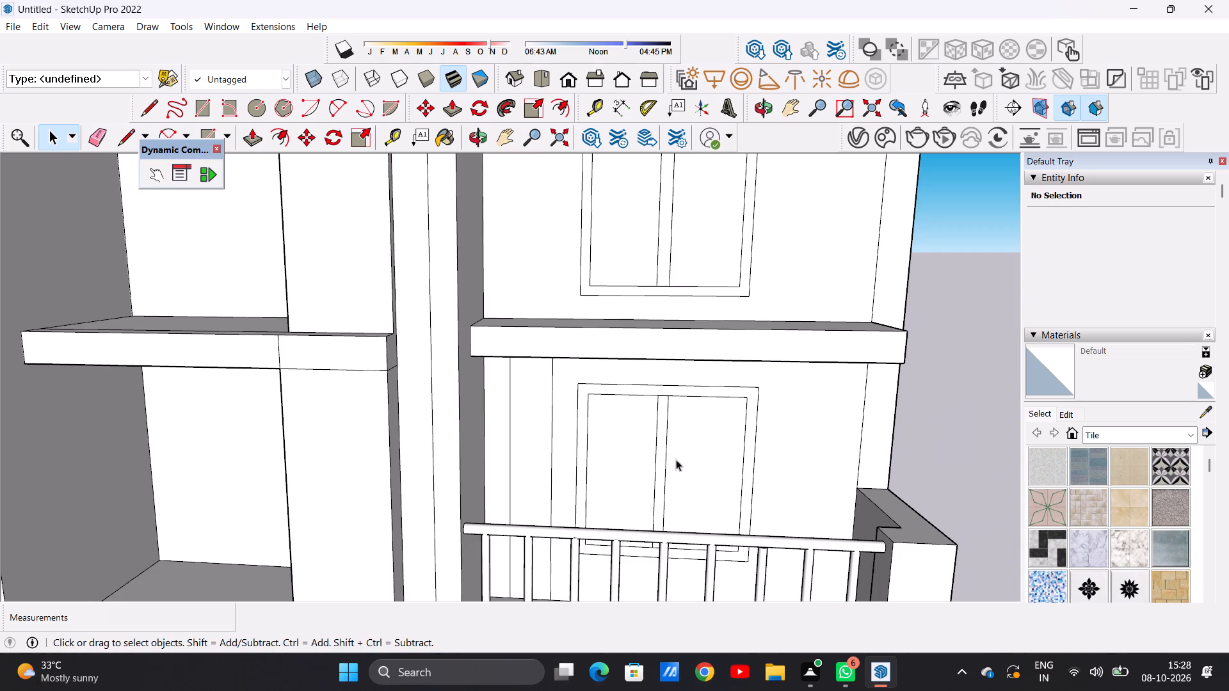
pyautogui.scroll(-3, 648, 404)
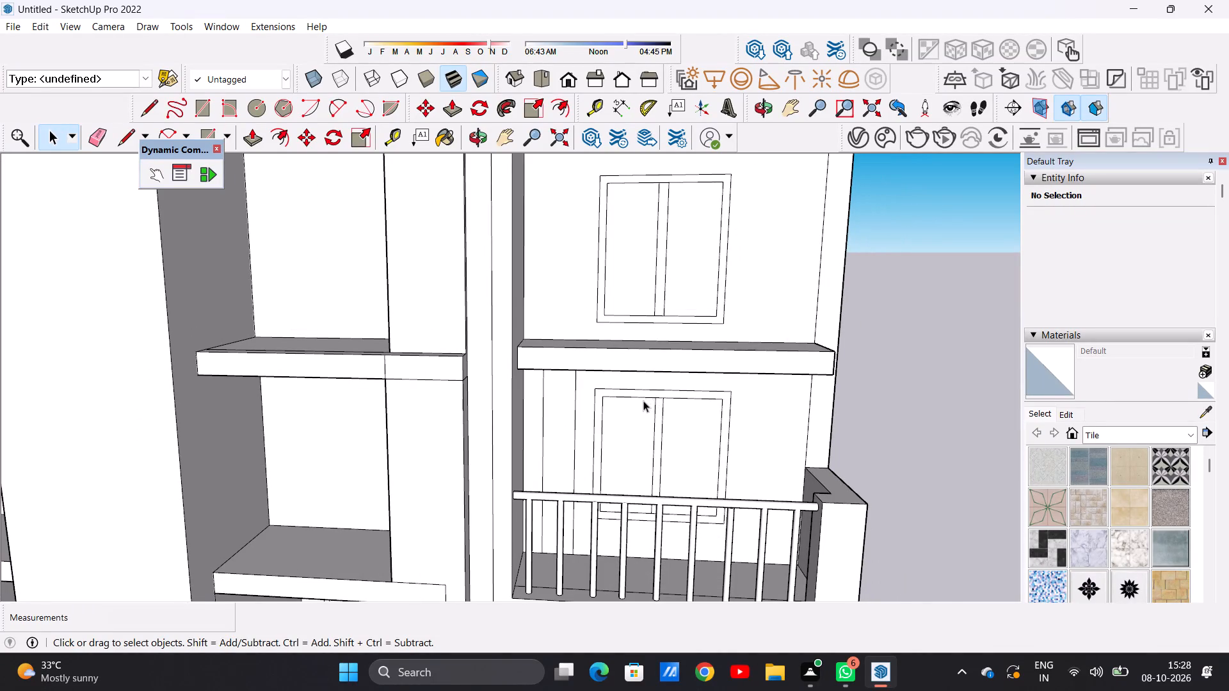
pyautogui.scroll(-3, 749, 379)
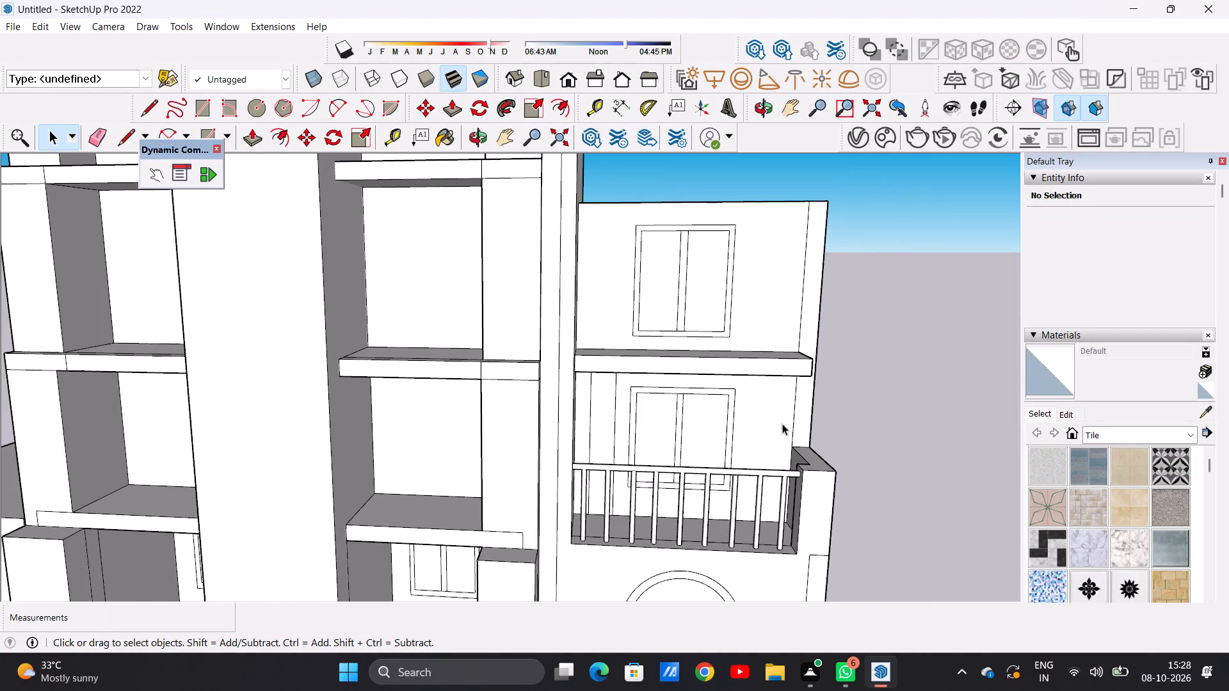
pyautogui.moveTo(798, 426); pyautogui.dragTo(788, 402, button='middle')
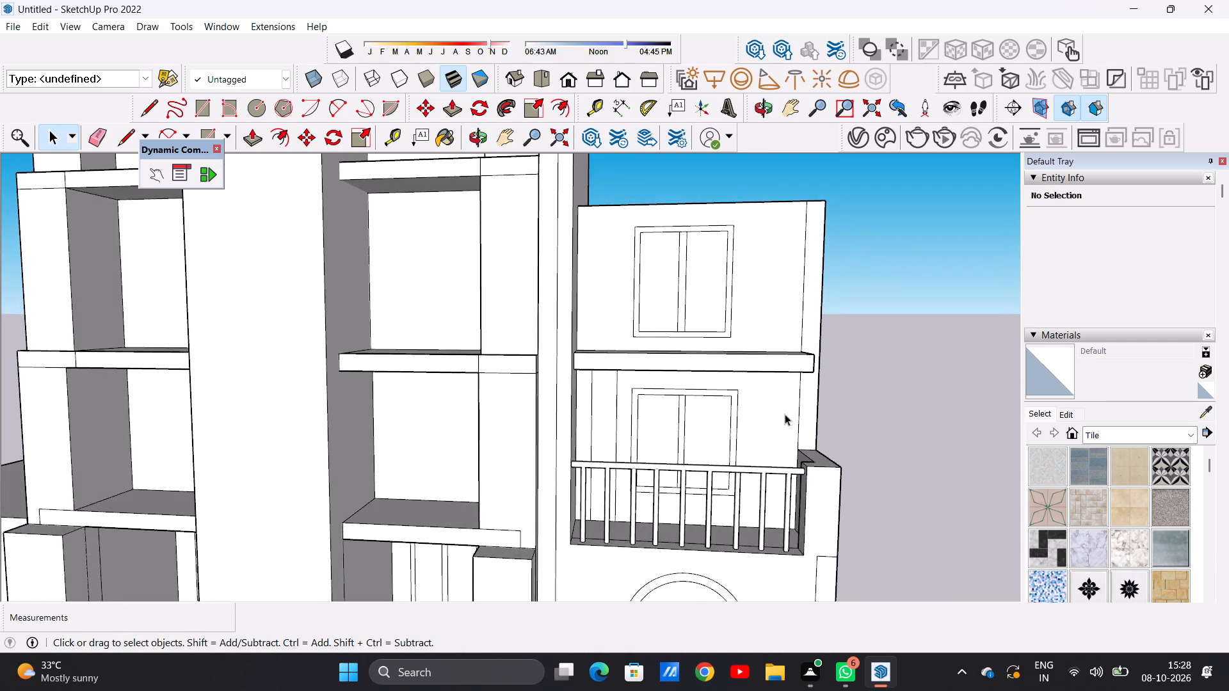
# Copy the narrow full-height strip on the balcony wall about 10' 6 9/16" along the wall to the window's other side.
pyautogui.scroll(4, 780, 424)
pyautogui.doubleClick(523, 436)
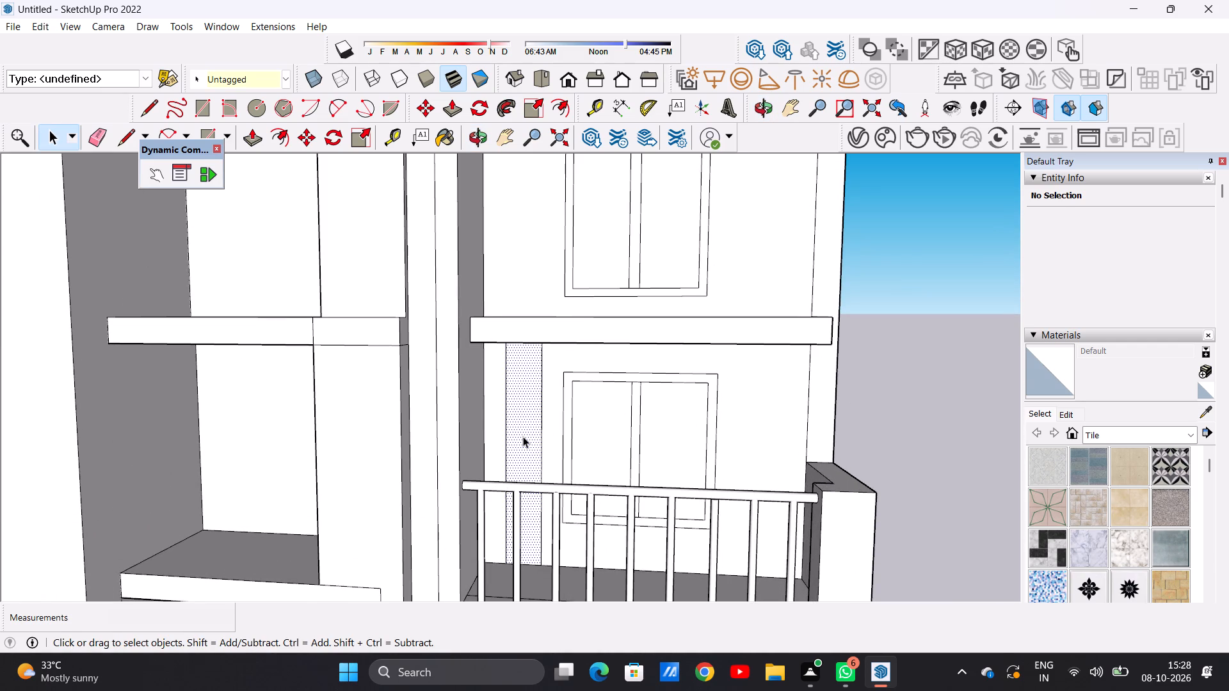
pyautogui.press('m')
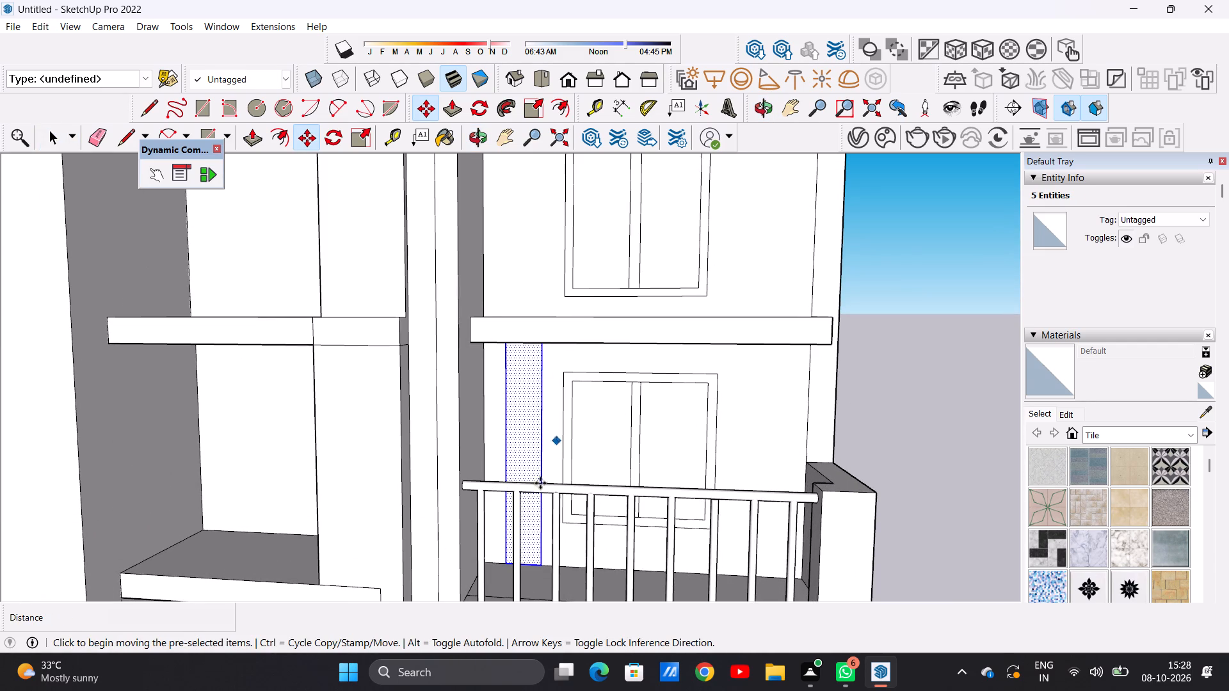
pyautogui.scroll(1, 540, 605)
pyautogui.scroll(-1, 540, 604)
pyautogui.scroll(1, 540, 597)
pyautogui.scroll(-1, 541, 592)
pyautogui.scroll(5, 545, 579)
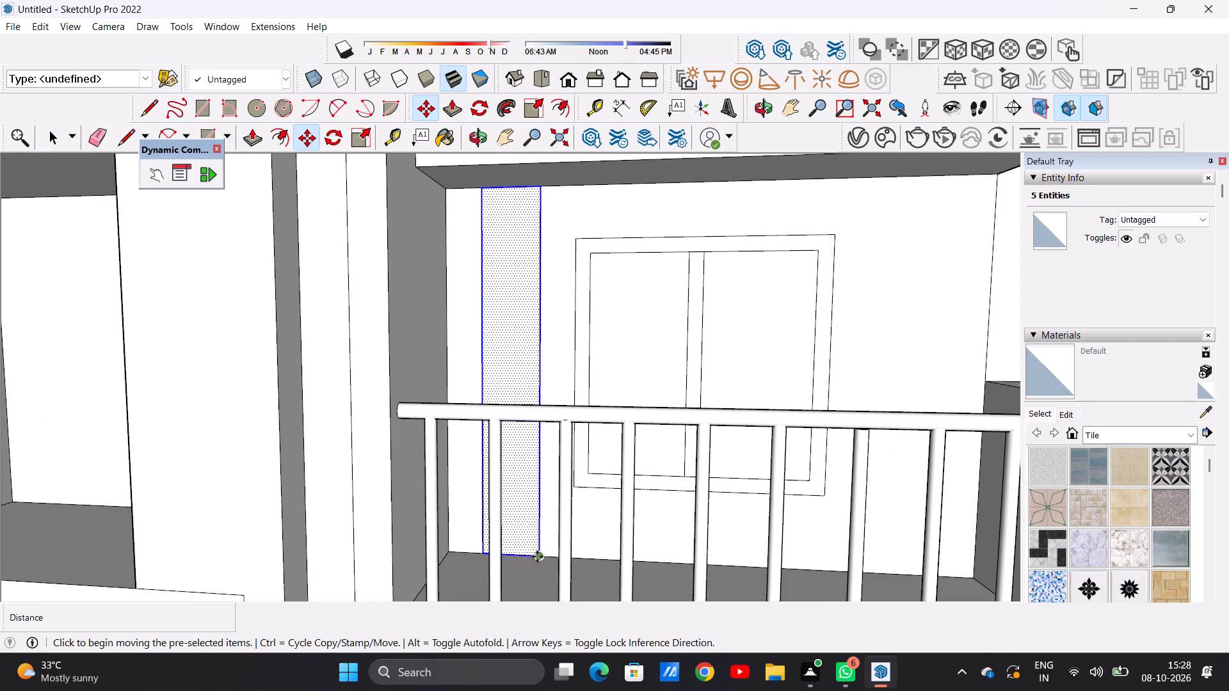
pyautogui.click(537, 557)
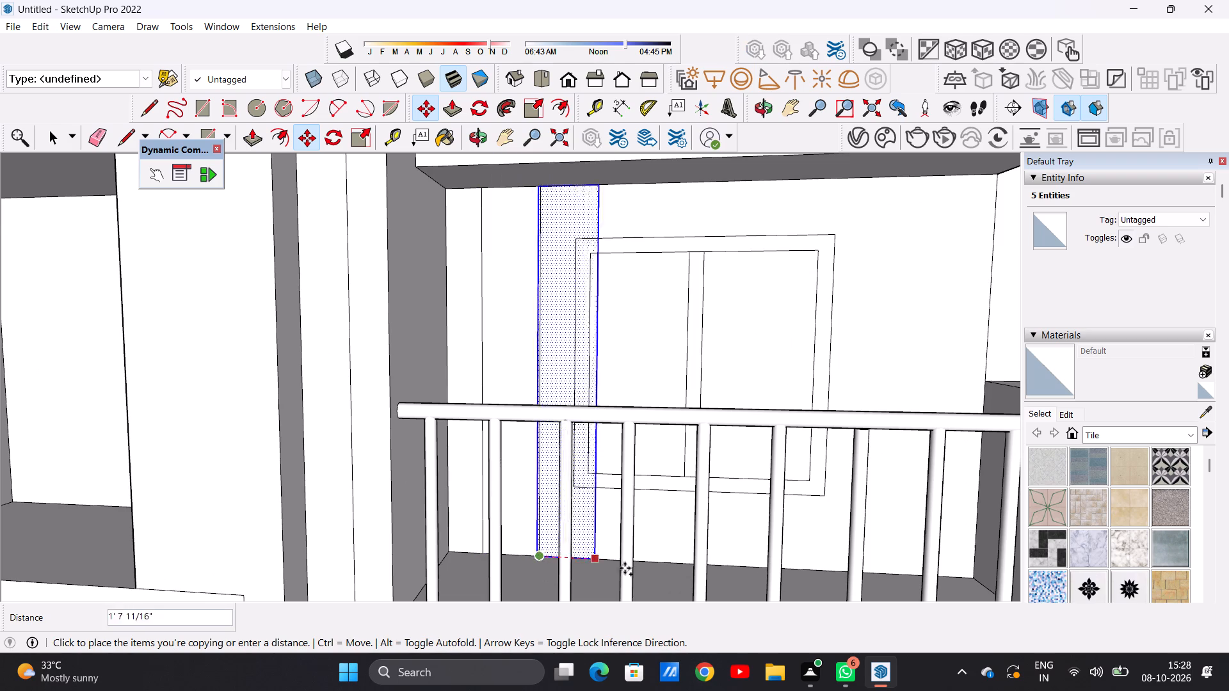
pyautogui.click(952, 574)
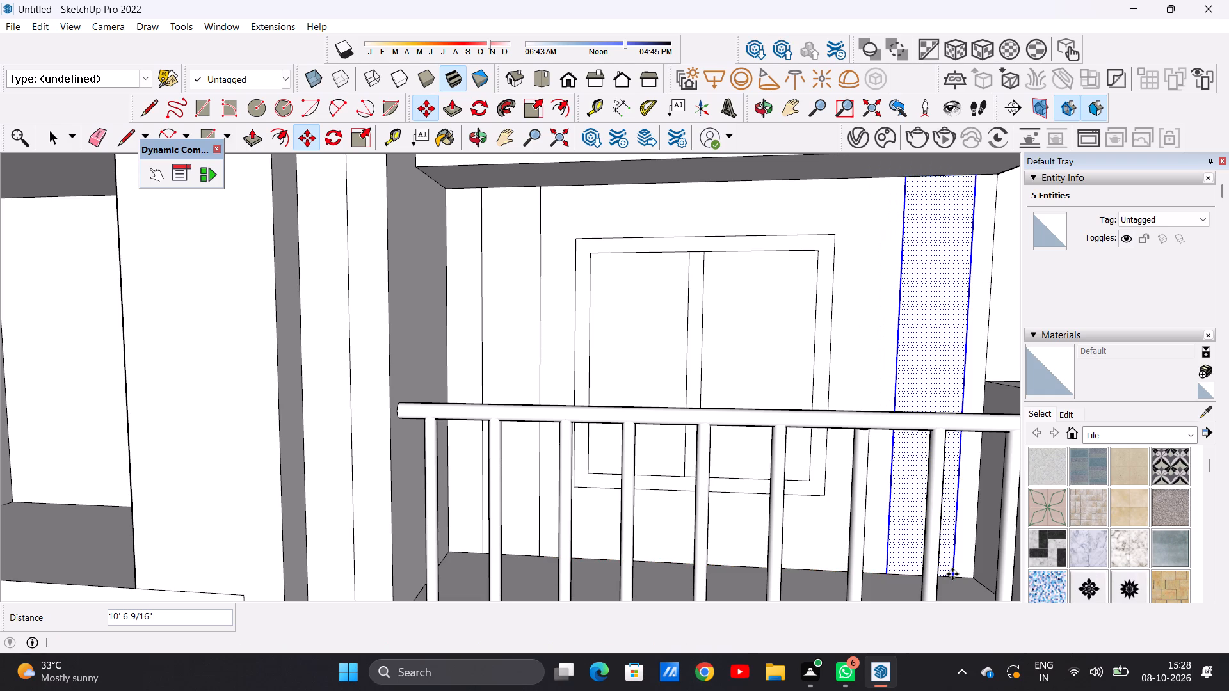
# Move the copied strip about 8" along the balcony wall toward the window.
pyautogui.moveTo(876, 539); pyautogui.dragTo(988, 604, button='middle')
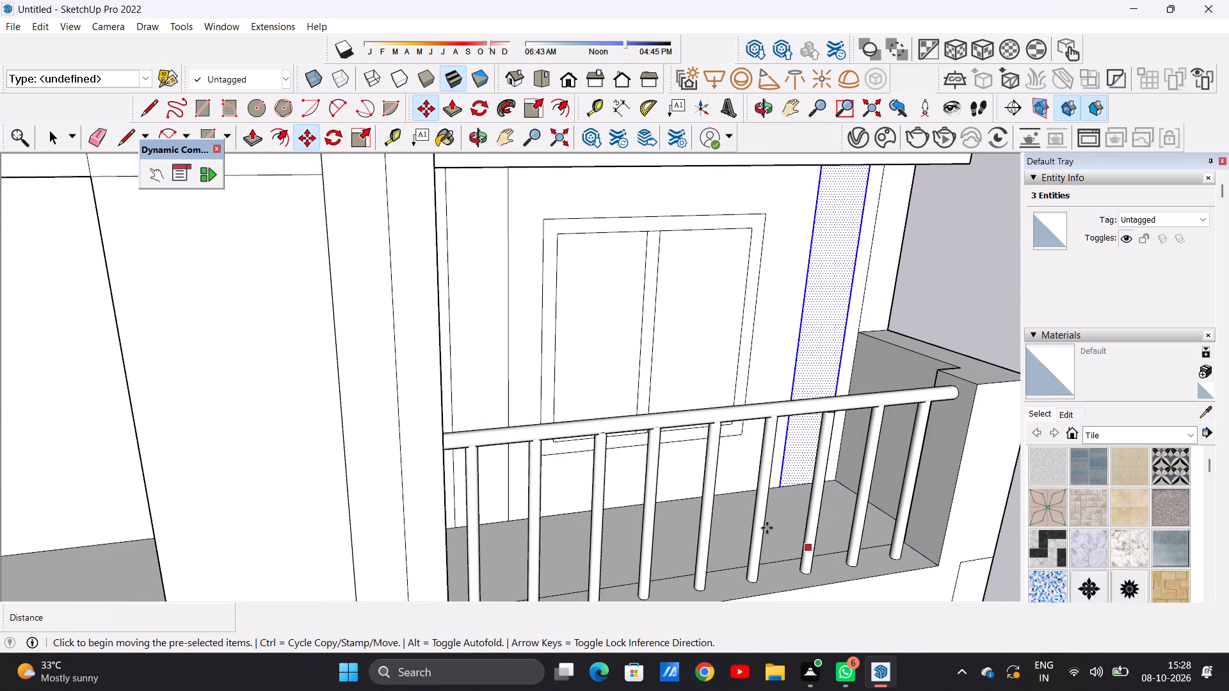
pyautogui.scroll(12, 779, 497)
pyautogui.click(778, 472)
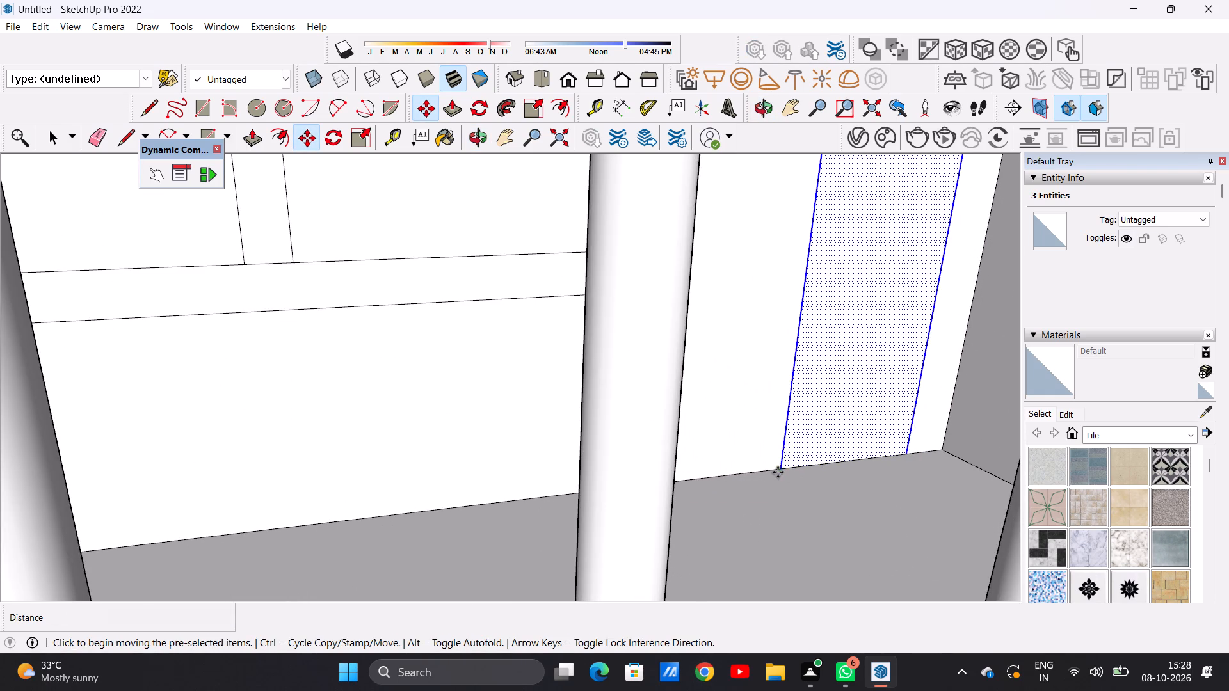
pyautogui.click(724, 476)
pyautogui.press('space')
pyautogui.scroll(-11, 776, 493)
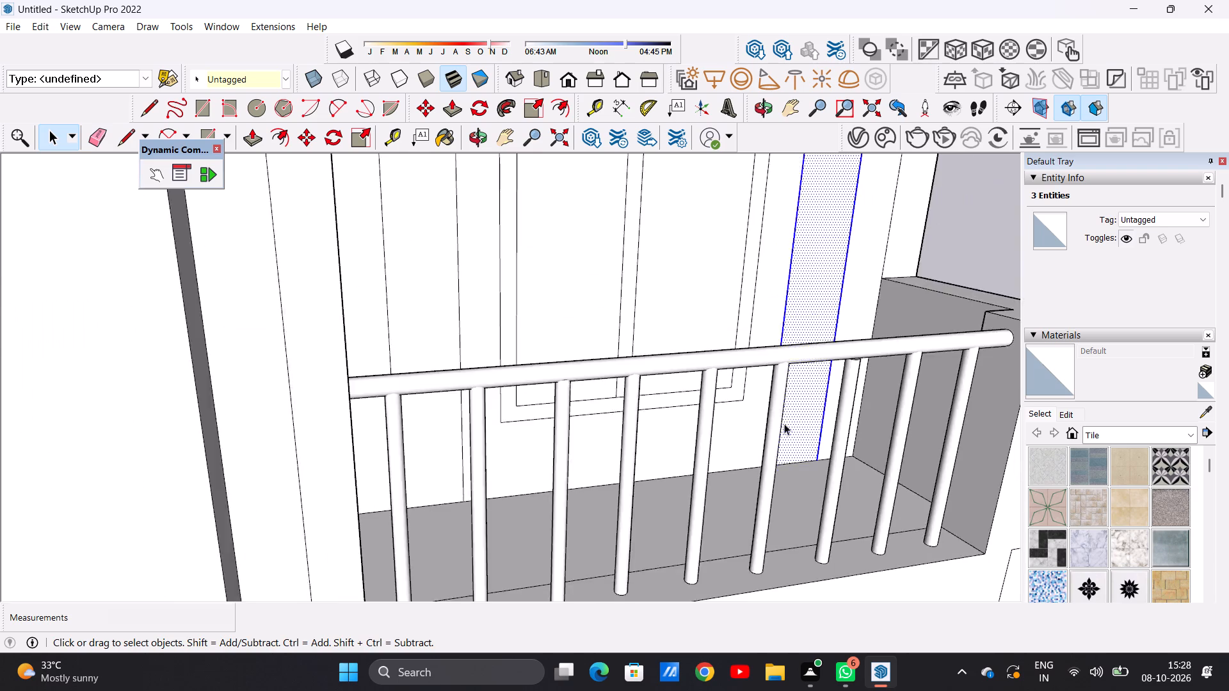
pyautogui.scroll(-7, 784, 424)
pyautogui.moveTo(808, 402); pyautogui.dragTo(700, 317, button='middle')
pyautogui.scroll(-5, 598, 326)
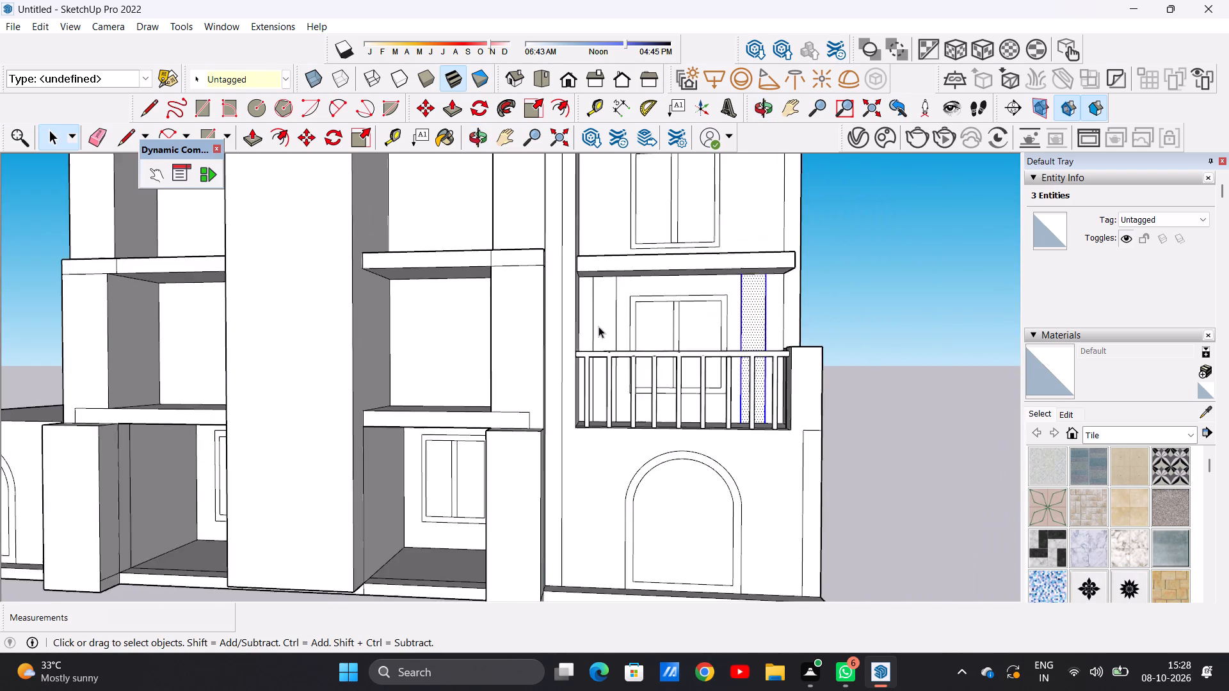
pyautogui.scroll(-2, 598, 326)
pyautogui.click(892, 331)
# Draw a horizontal line just above the balcony window, about 8' 3 5/8" between the strips and 1' 6 15/16" across each strip.
pyautogui.scroll(4, 721, 309)
pyautogui.scroll(-1, 727, 308)
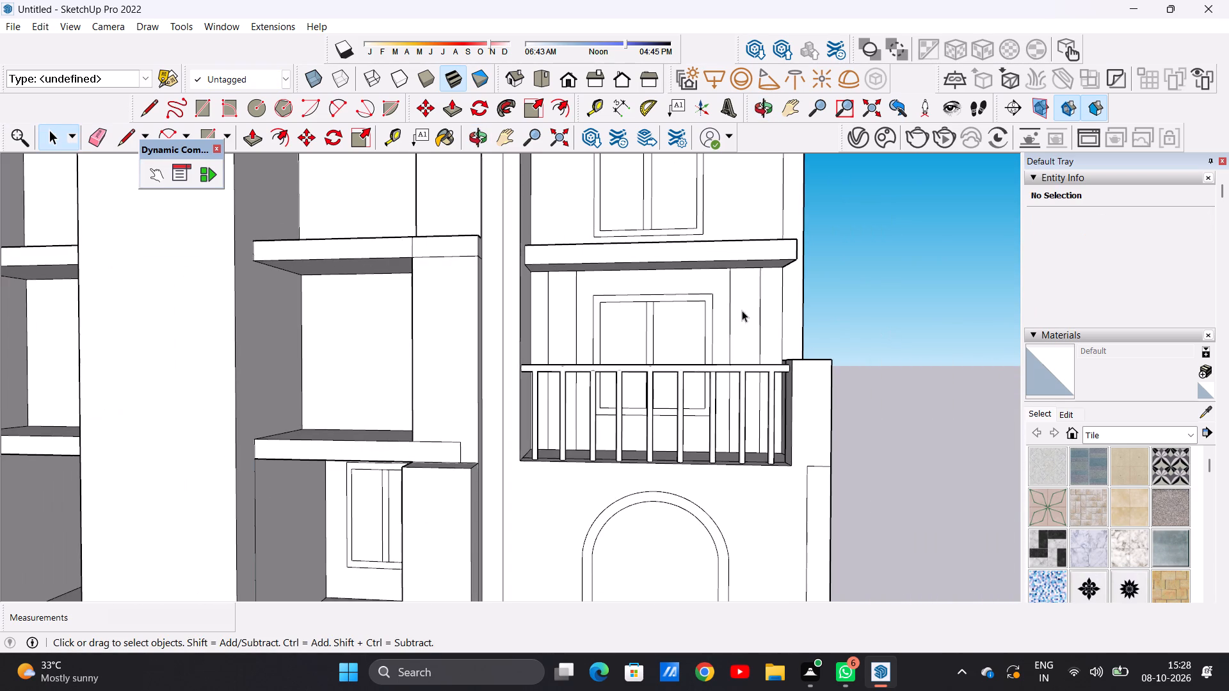
pyautogui.scroll(3, 759, 321)
pyautogui.moveTo(771, 326); pyautogui.dragTo(774, 369, button='middle')
pyautogui.scroll(5, 667, 286)
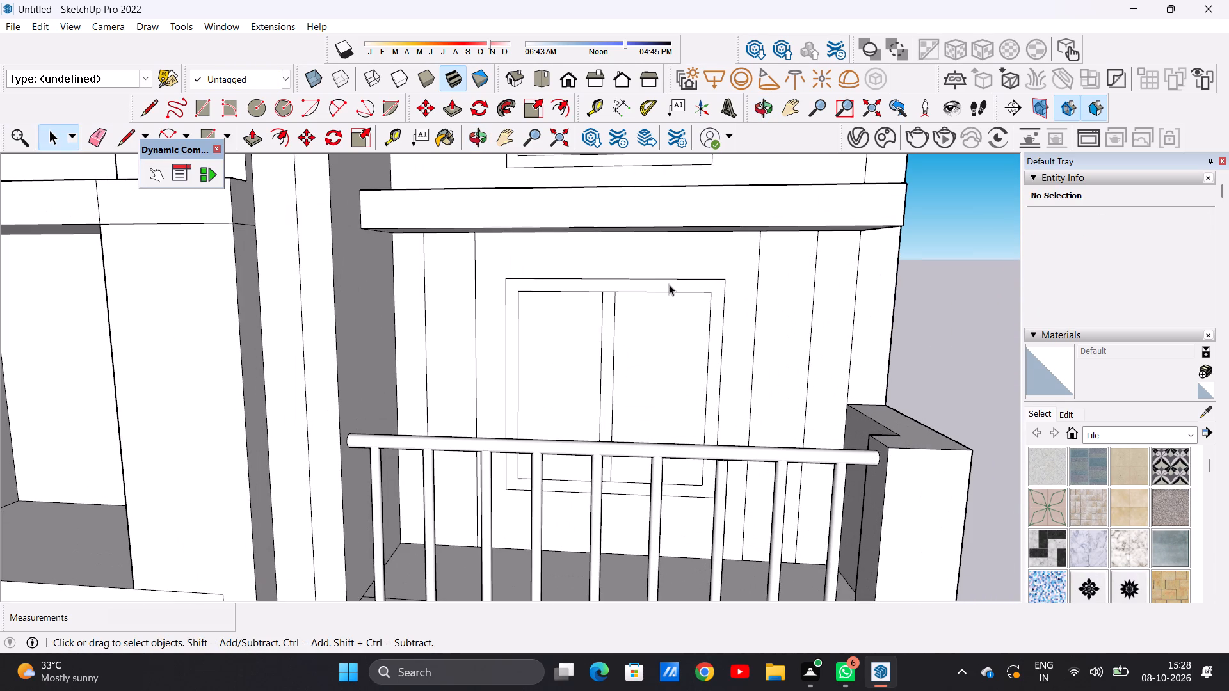
pyautogui.press('l')
pyautogui.scroll(3, 489, 261)
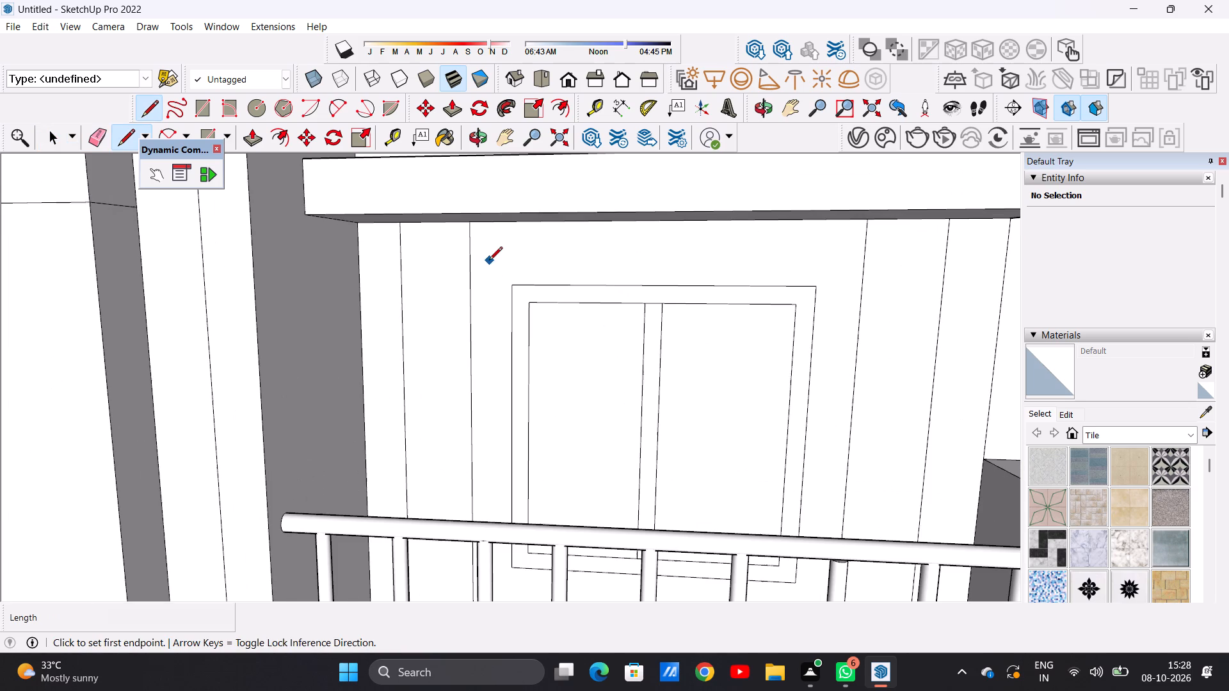
pyautogui.click(472, 269)
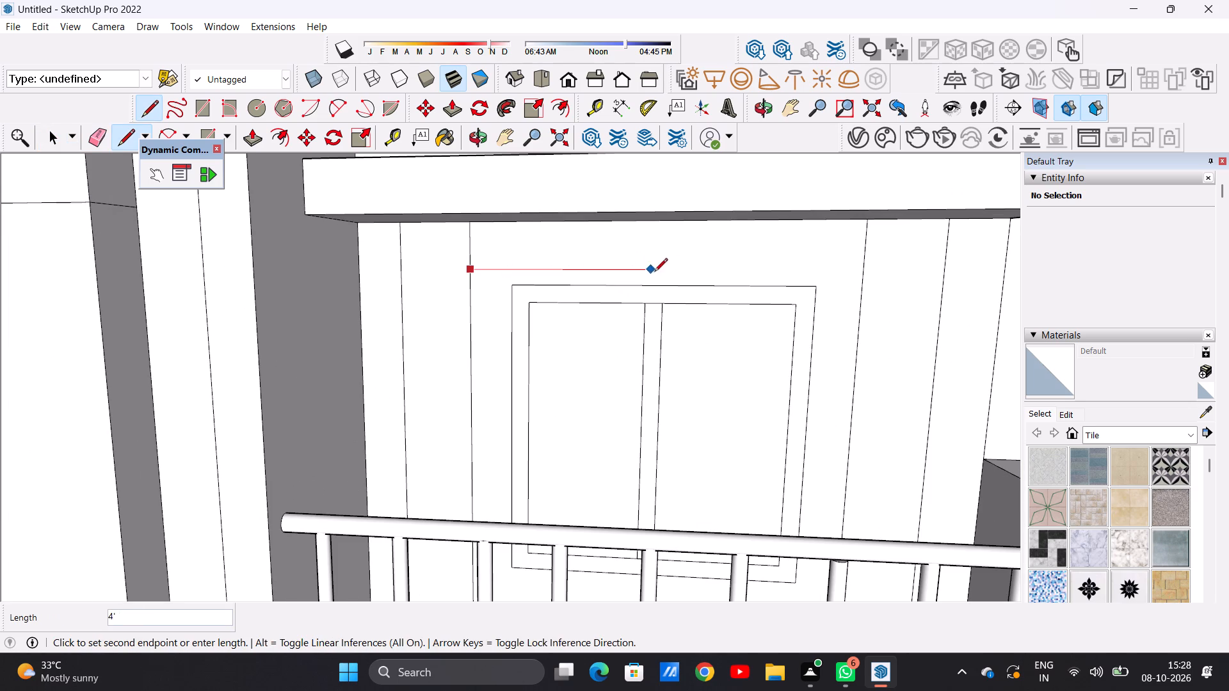
pyautogui.click(863, 273)
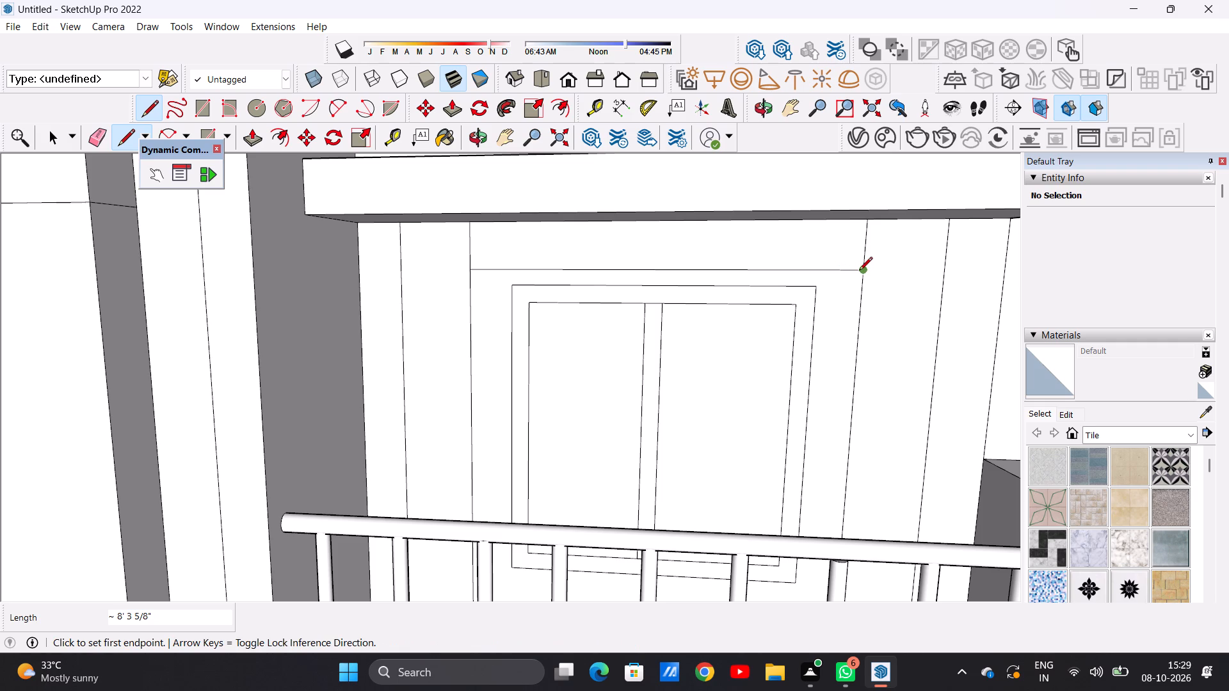
pyautogui.click(859, 271)
pyautogui.click(943, 275)
pyautogui.click(468, 268)
pyautogui.click(405, 264)
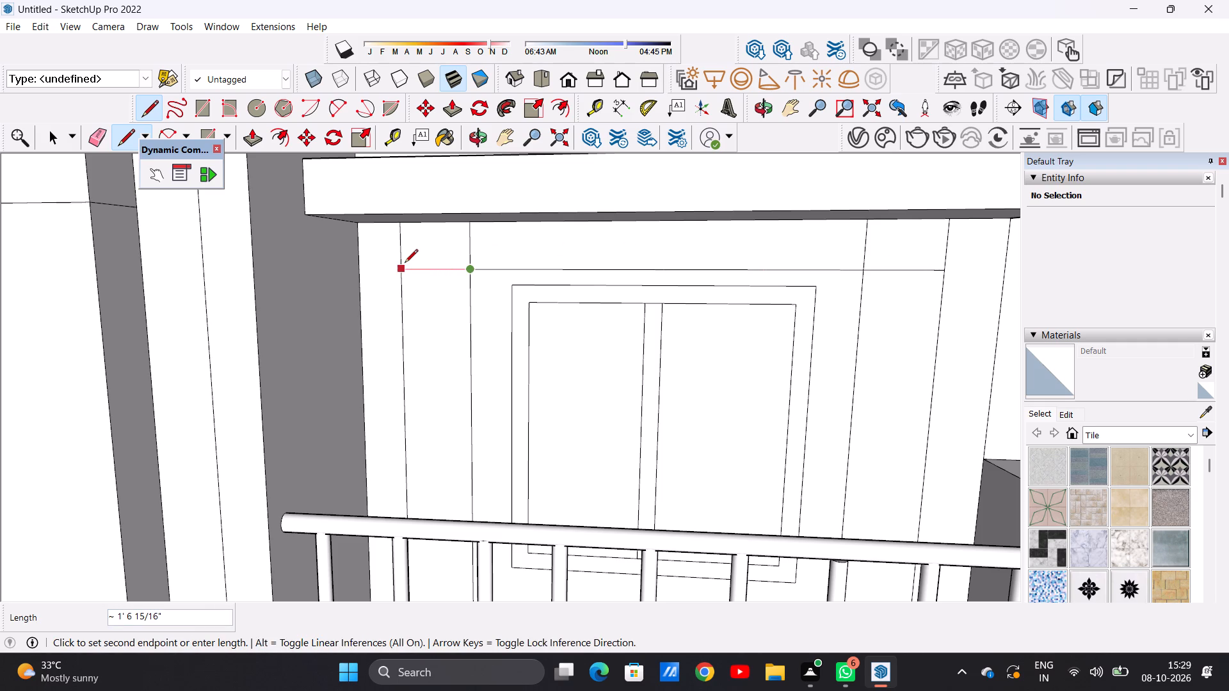
pyautogui.press('space')
# Pull both faces of the strip nearest the balcony wall's inner corner out about 1' 5 3/8" as a full-height pillar.
pyautogui.scroll(-8, 724, 330)
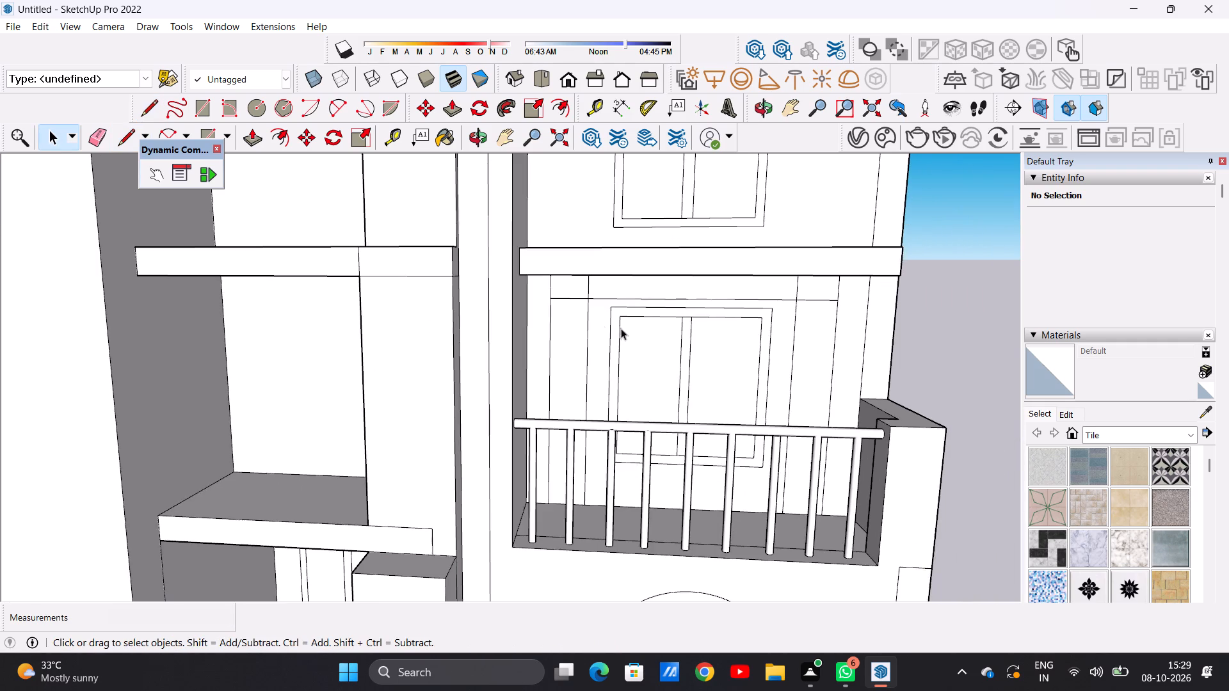
pyautogui.moveTo(664, 333); pyautogui.dragTo(527, 319, button='middle')
pyautogui.scroll(3, 601, 328)
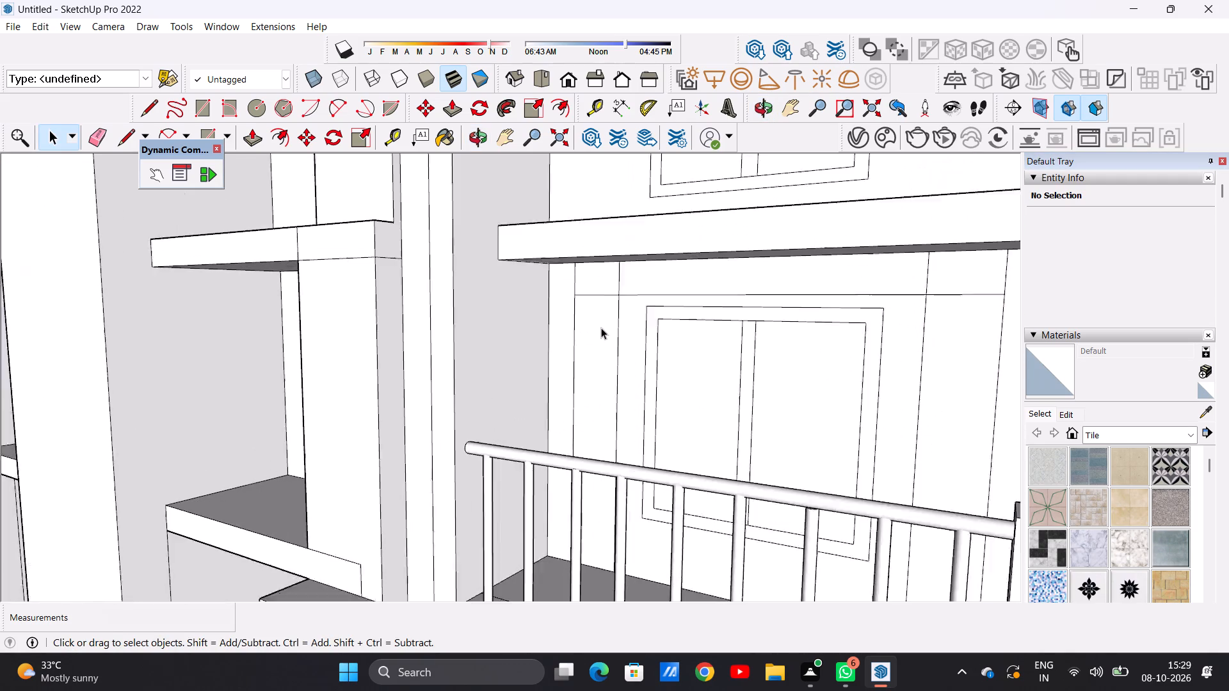
pyautogui.scroll(1, 601, 328)
pyautogui.press('p')
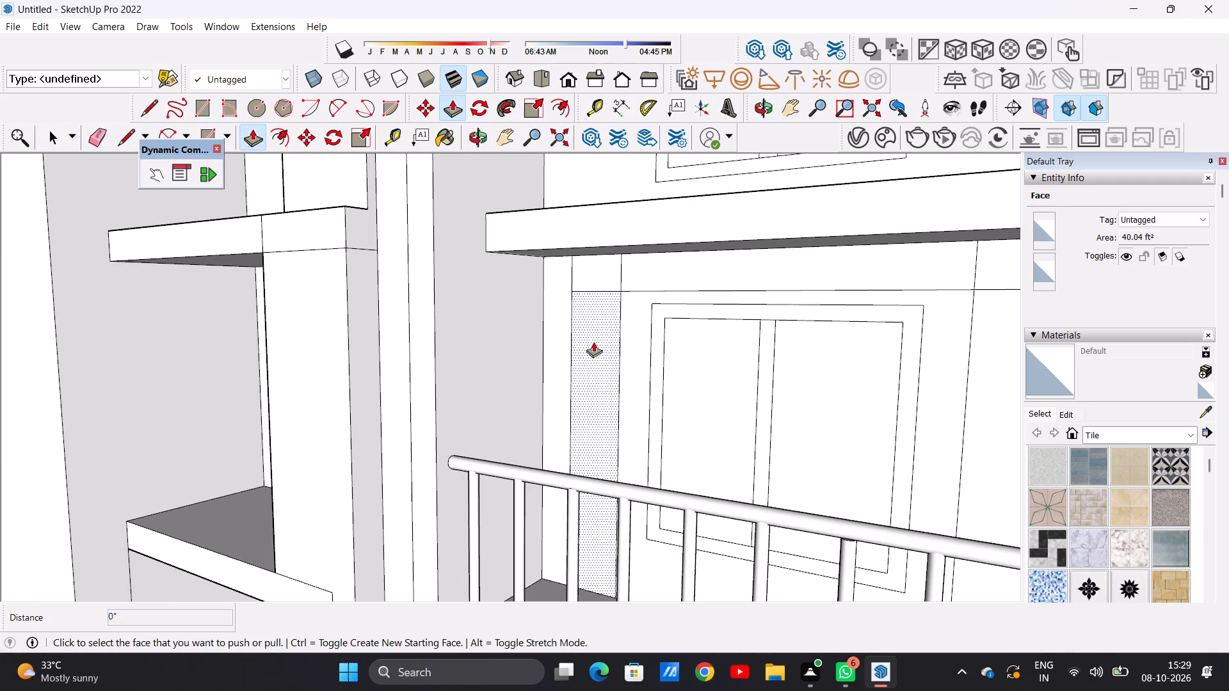
pyautogui.click(593, 342)
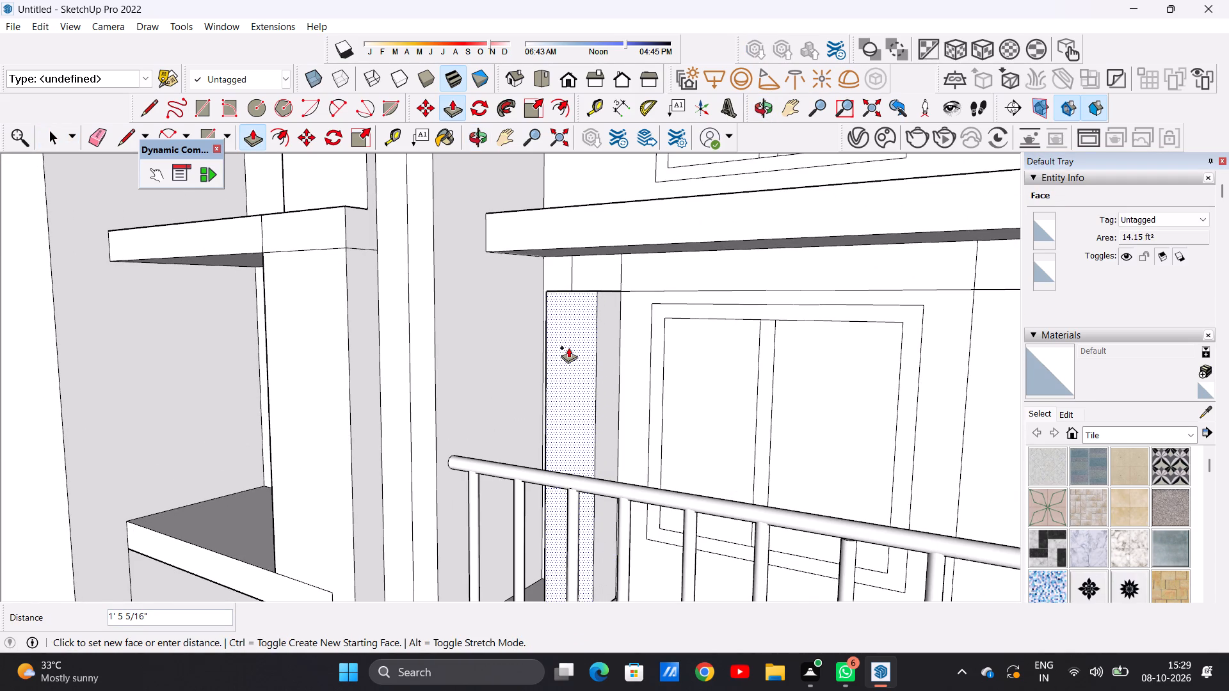
pyautogui.click(568, 347)
pyautogui.click(586, 274)
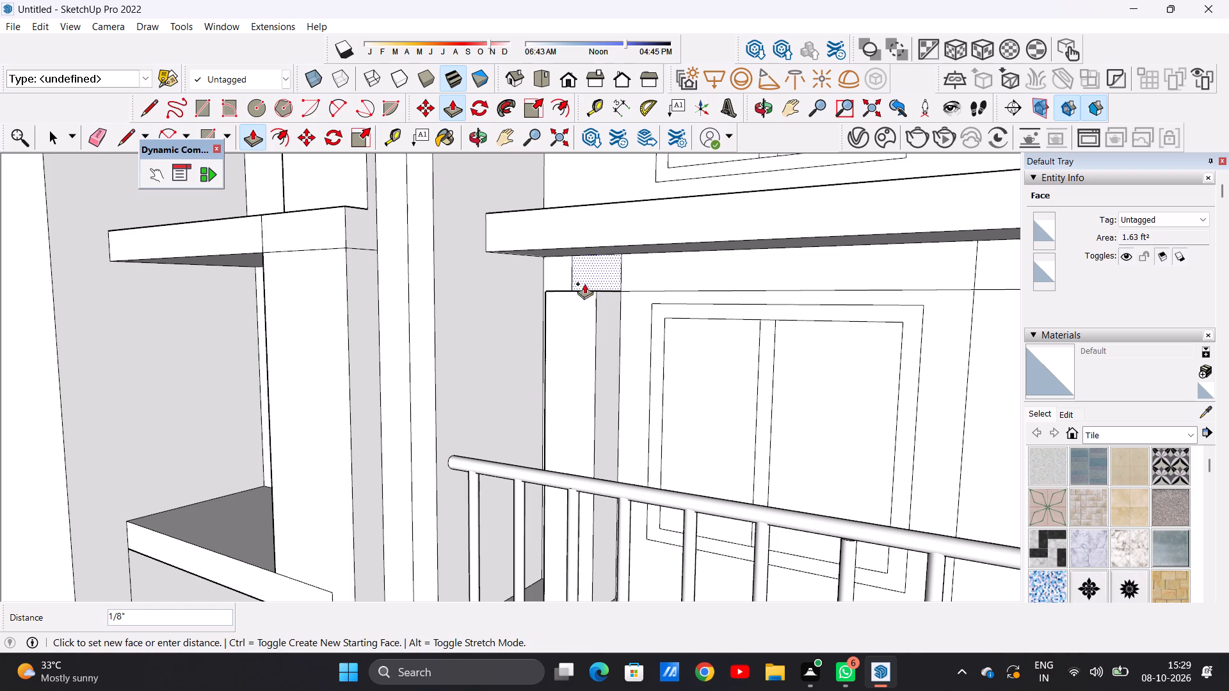
pyautogui.click(593, 299)
pyautogui.moveTo(584, 355); pyautogui.dragTo(610, 365, button='middle')
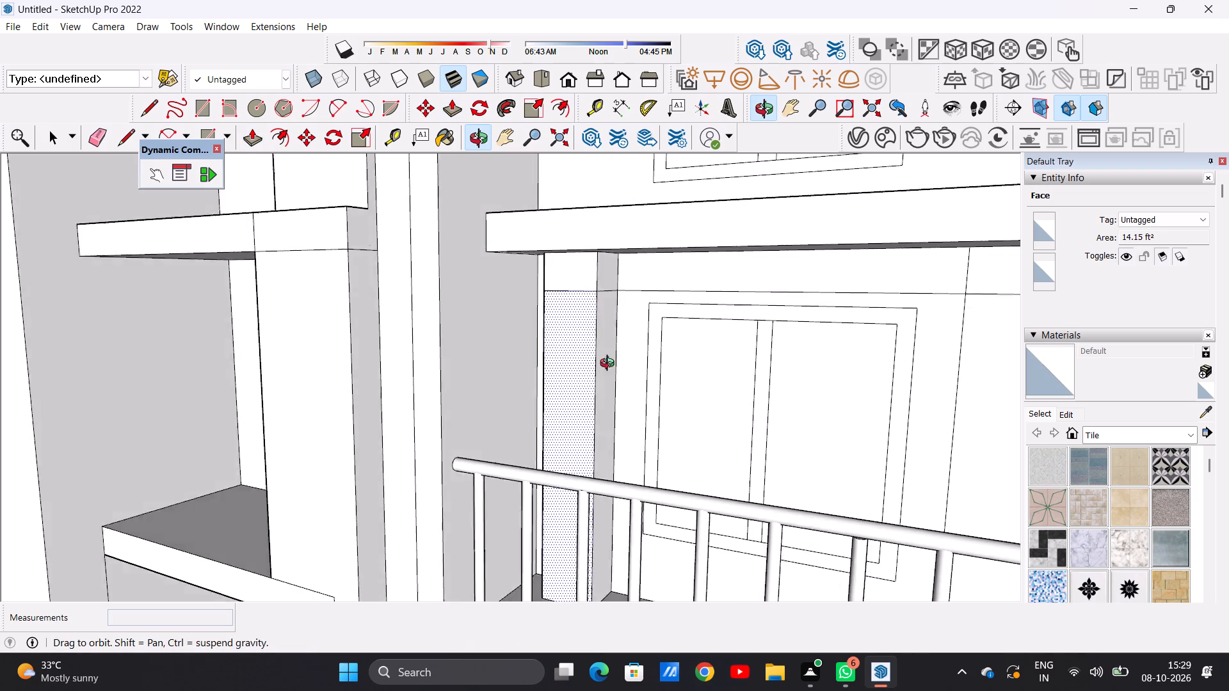
pyautogui.moveTo(610, 365); pyautogui.dragTo(566, 335, button='middle')
# Pull both faces of the strip near the balcony's outer end out 1' 5 3/8" to match the first pillar.
pyautogui.scroll(-4, 606, 332)
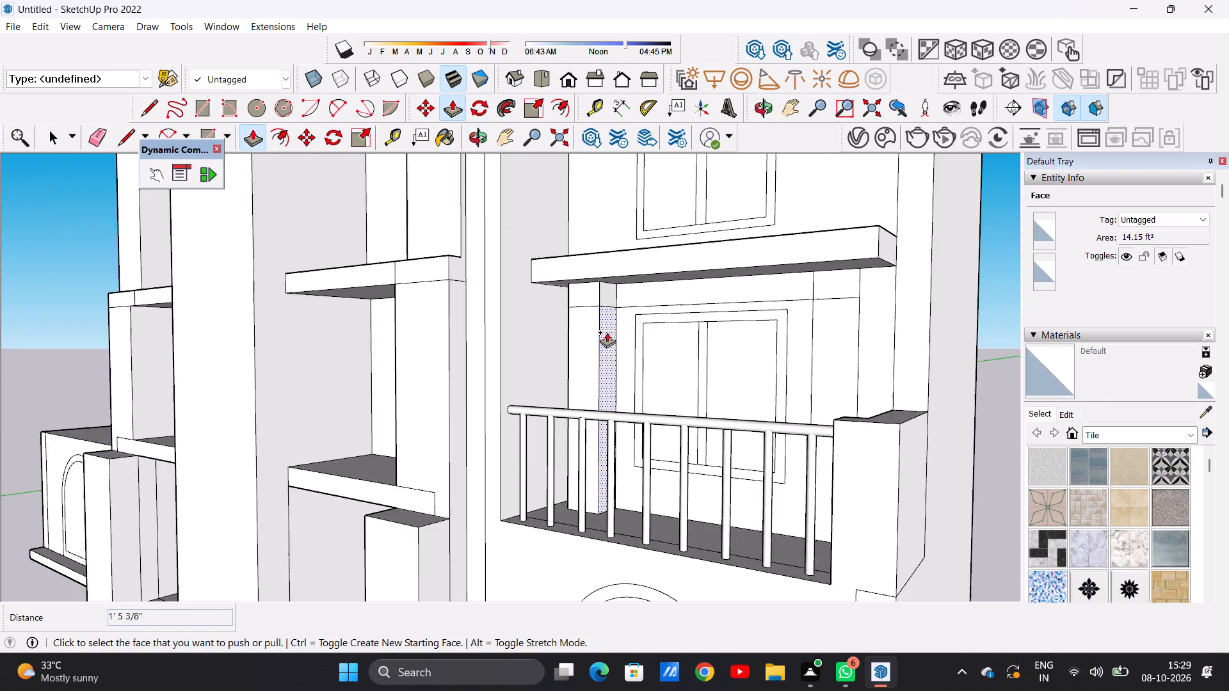
pyautogui.scroll(-4, 607, 332)
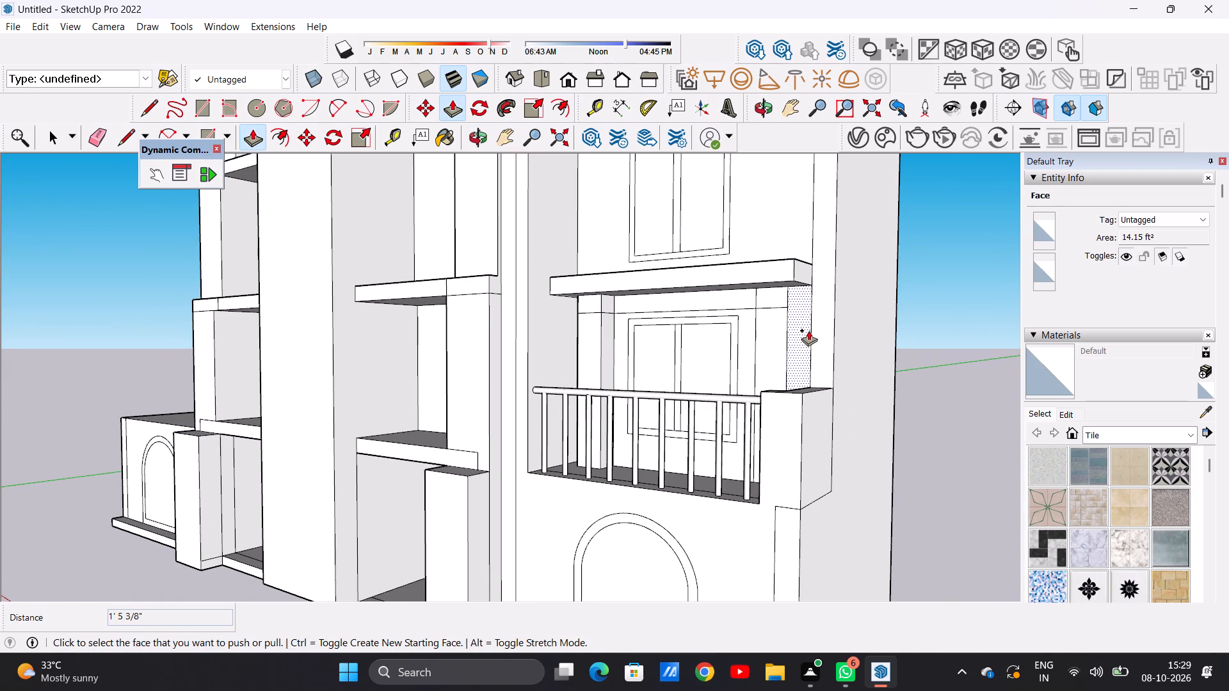
pyautogui.moveTo(808, 331); pyautogui.dragTo(730, 351, button='middle')
pyautogui.scroll(8, 741, 333)
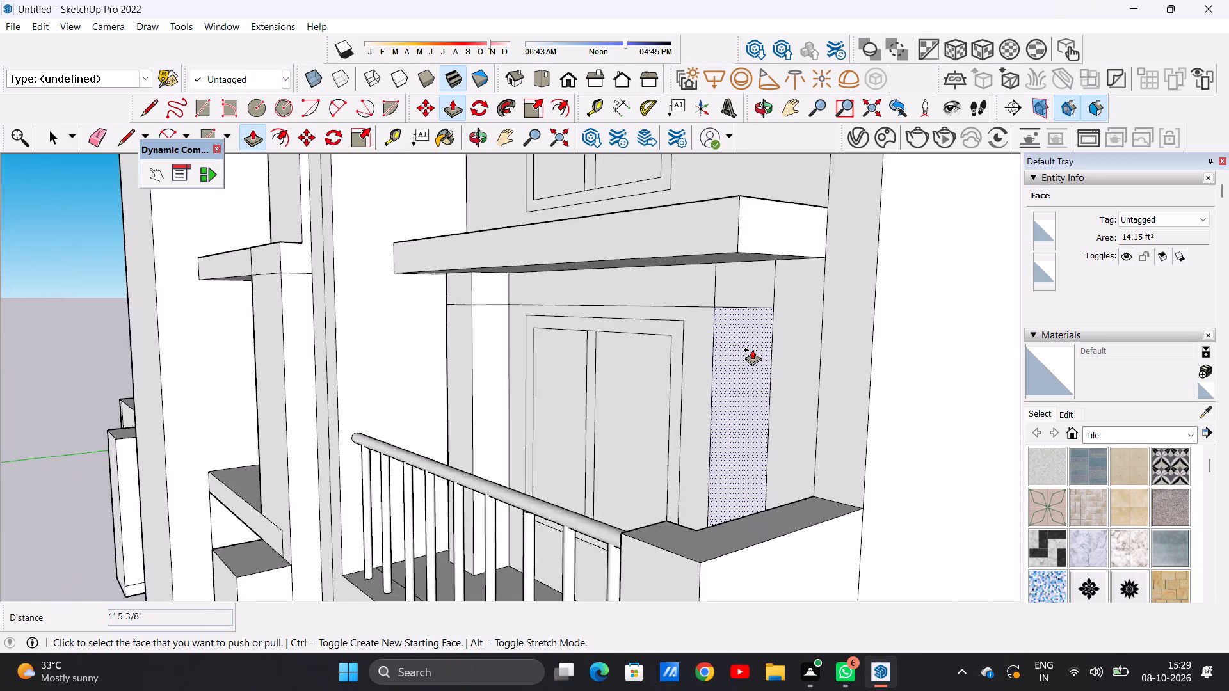
pyautogui.scroll(2, 752, 349)
pyautogui.click(752, 349)
pyautogui.scroll(-1, 505, 278)
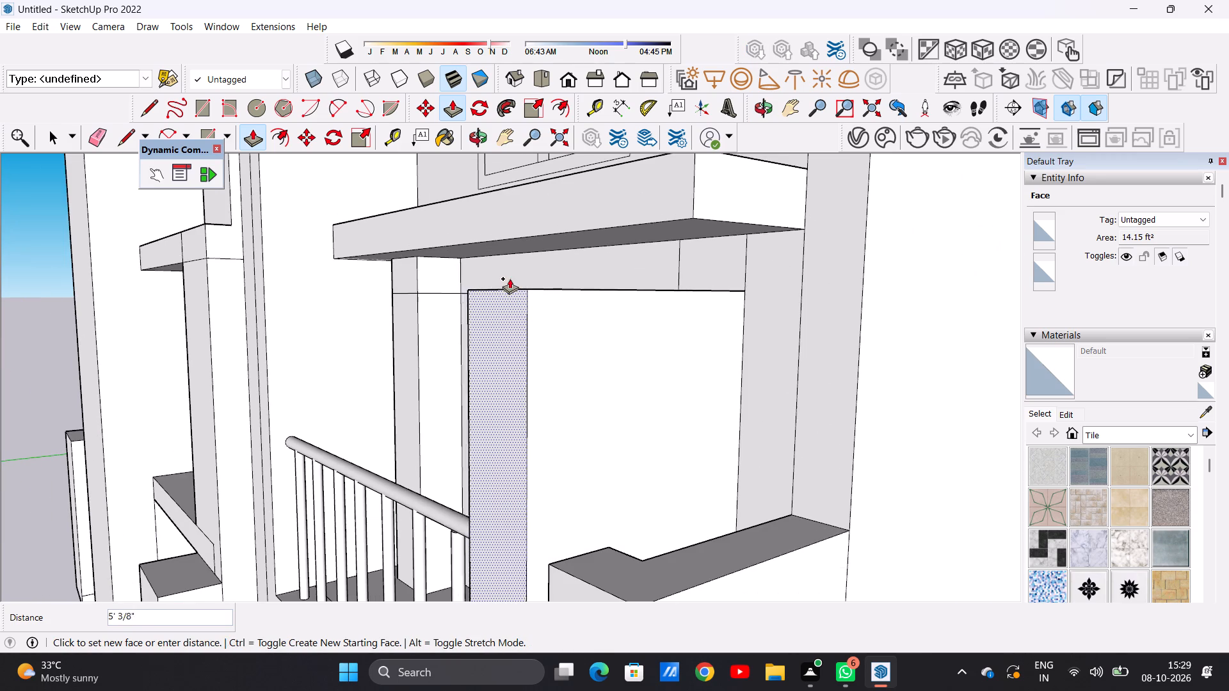
pyautogui.moveTo(519, 313); pyautogui.dragTo(775, 315, button='middle')
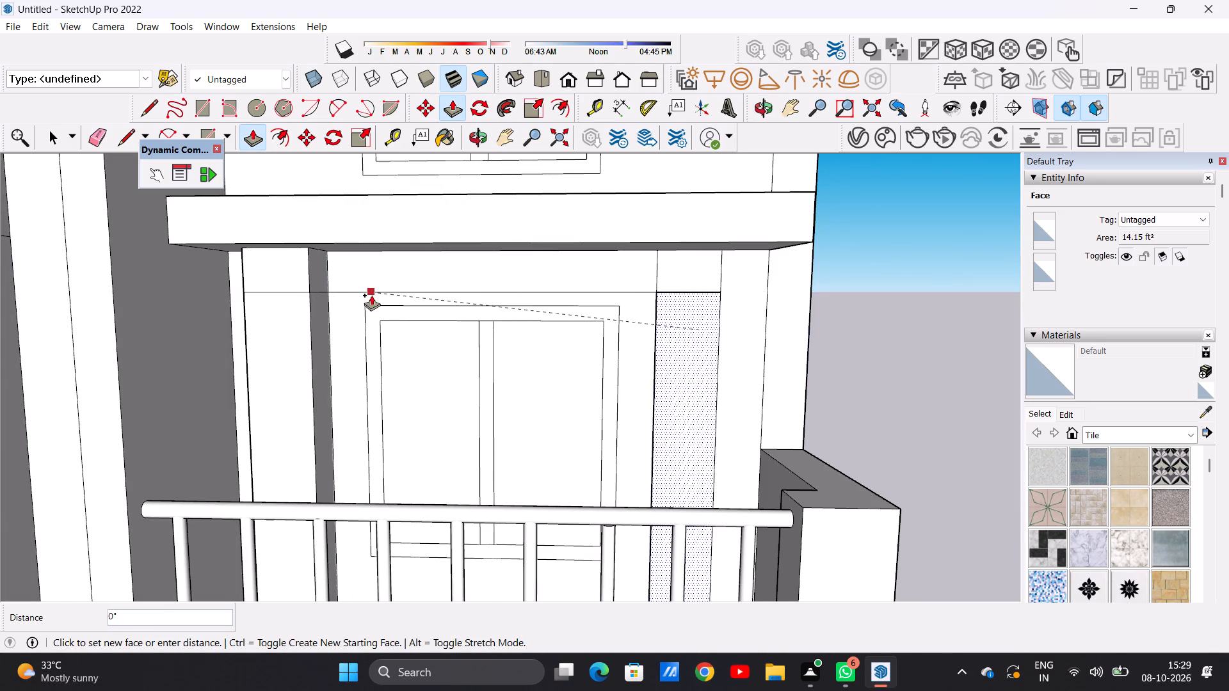
pyautogui.moveTo(385, 303); pyautogui.dragTo(314, 301, button='middle')
pyautogui.scroll(7, 337, 294)
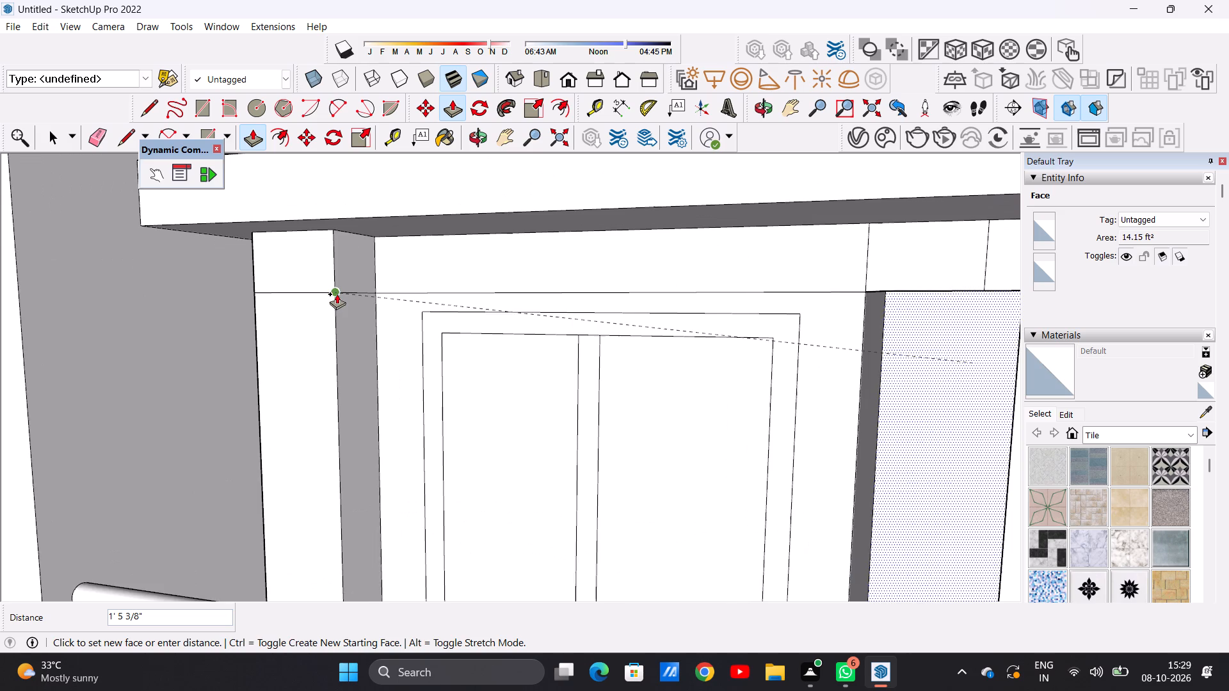
pyautogui.click(333, 286)
pyautogui.scroll(-9, 385, 353)
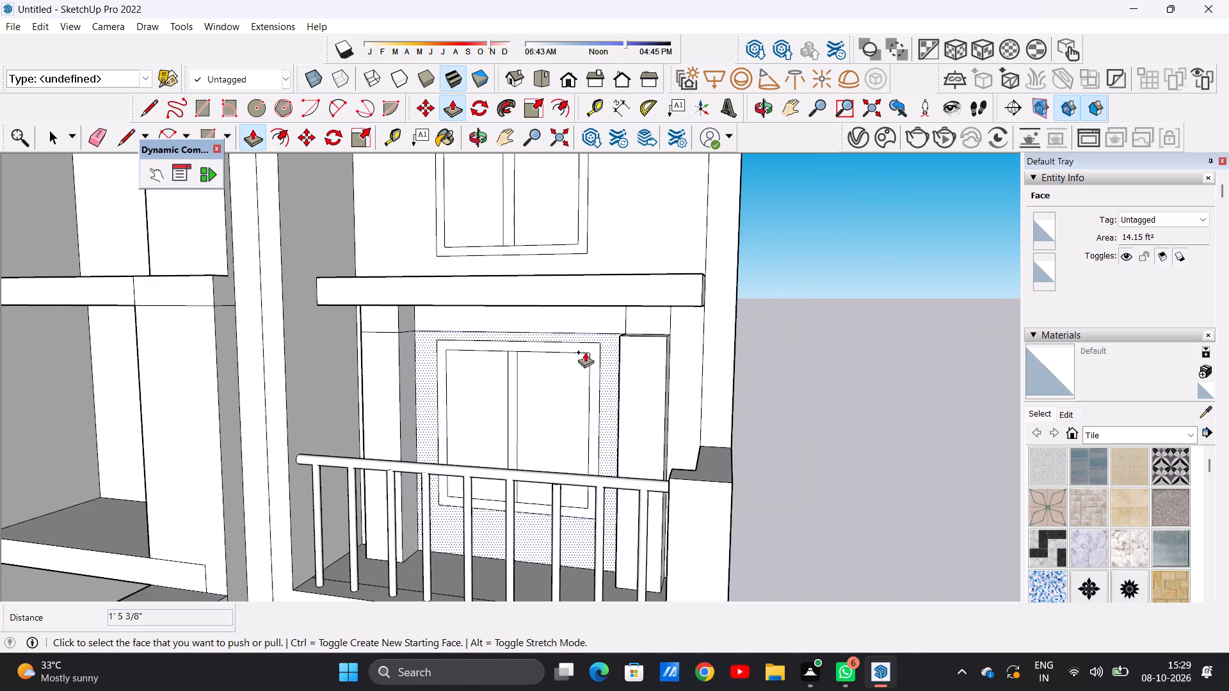
pyautogui.moveTo(585, 351); pyautogui.dragTo(824, 373, button='middle')
pyautogui.scroll(15, 601, 267)
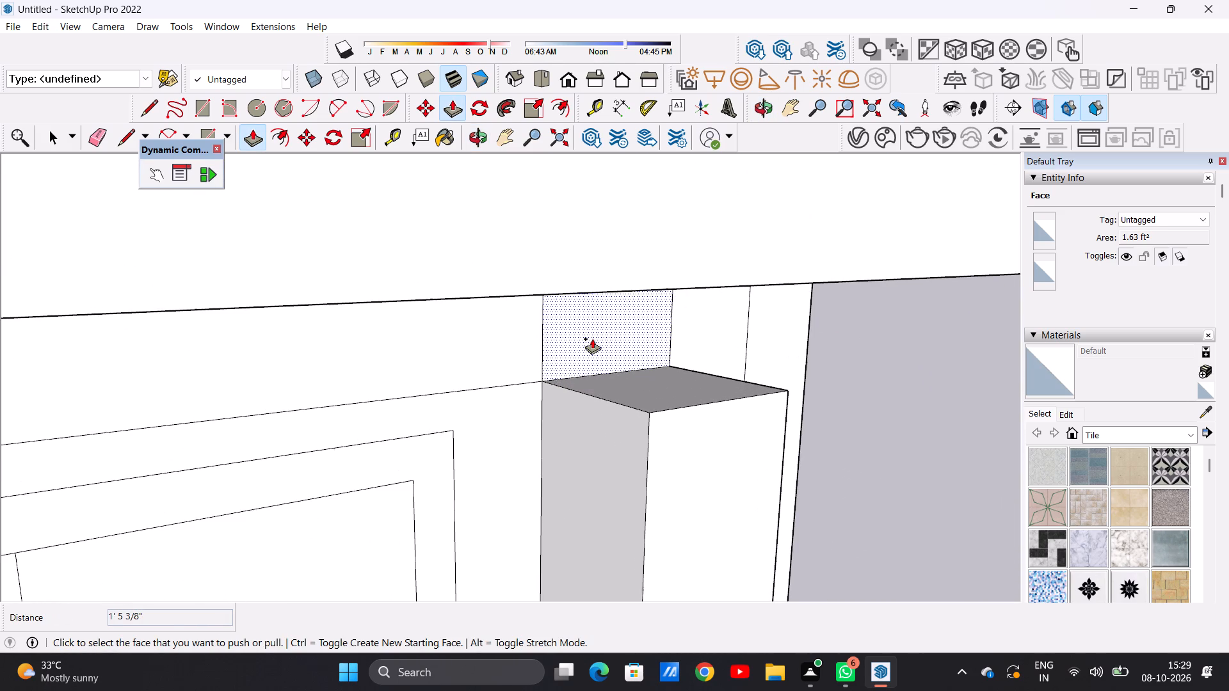
pyautogui.click(584, 331)
pyautogui.click(647, 420)
# Pull the band above the balcony window out 1' 5 3/8" as a beam flush with the two pillars.
pyautogui.scroll(-5, 660, 417)
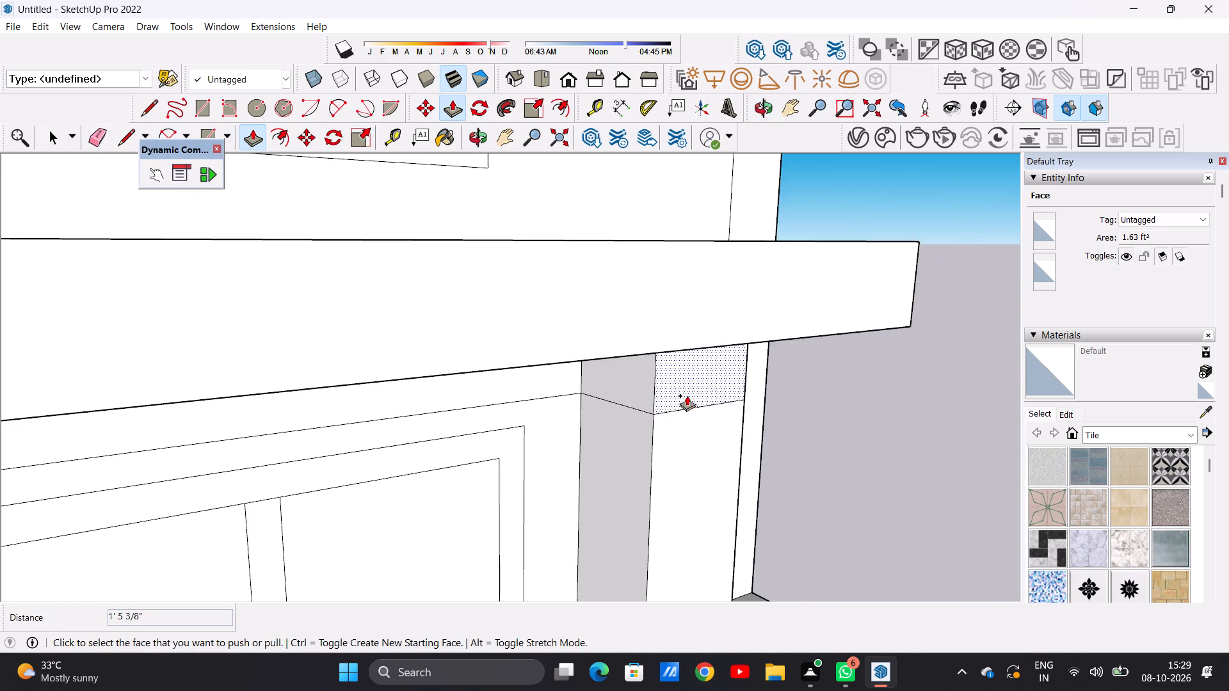
pyautogui.scroll(-2, 687, 395)
pyautogui.moveTo(670, 463); pyautogui.dragTo(543, 377, button='middle')
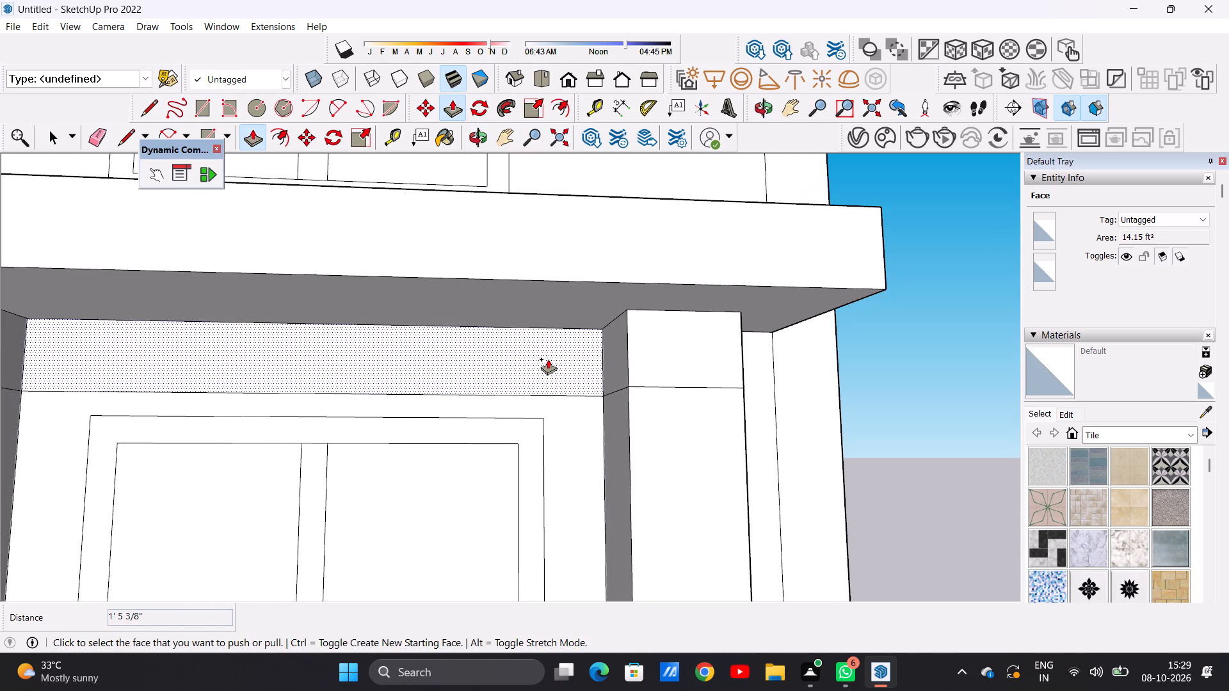
pyautogui.click(548, 359)
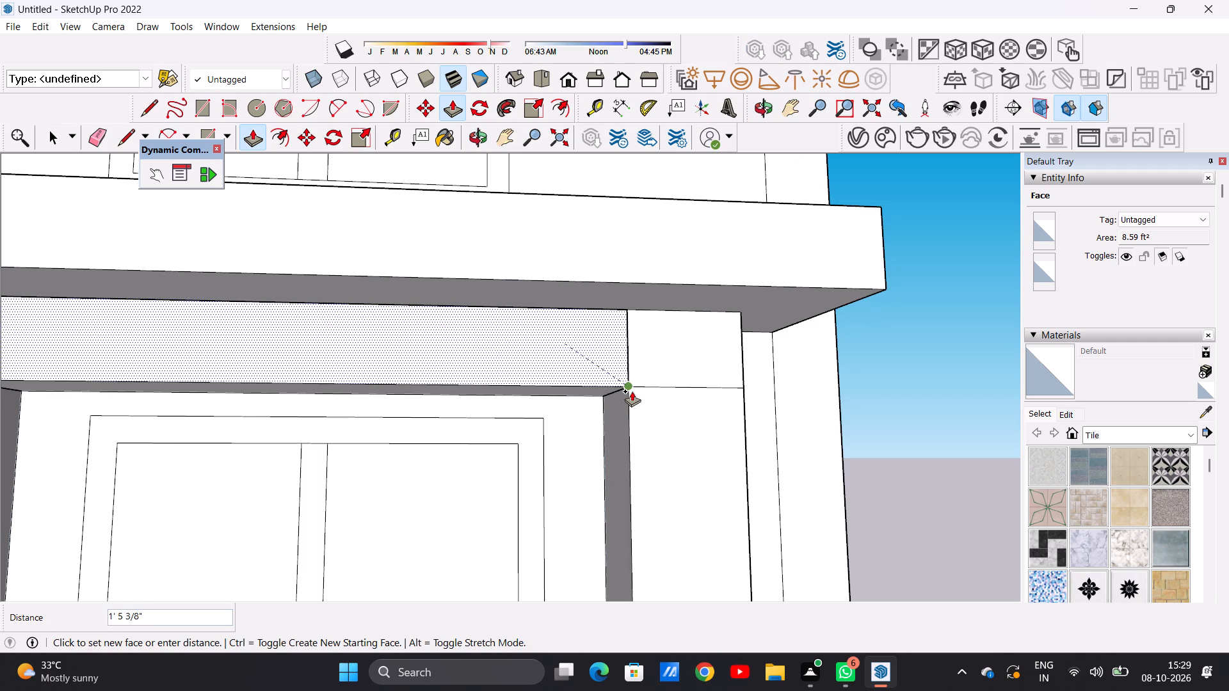
pyautogui.click(632, 391)
pyautogui.press('space')
pyautogui.scroll(-3, 803, 457)
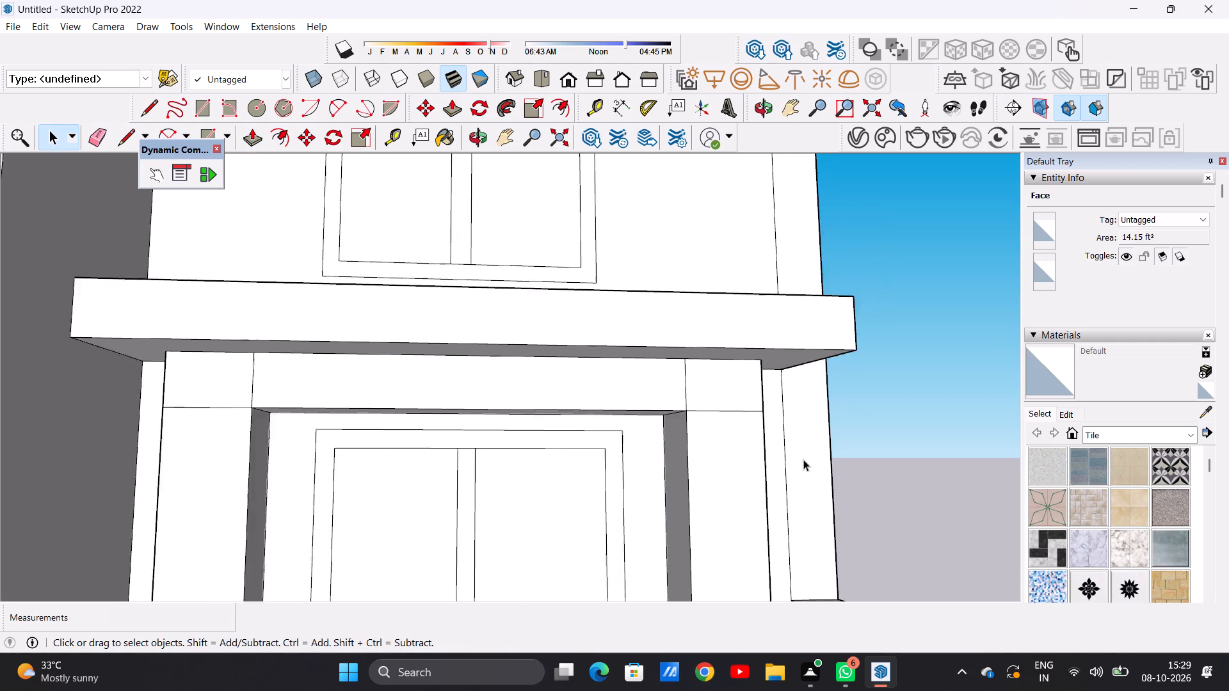
pyautogui.scroll(-12, 803, 459)
pyautogui.moveTo(748, 427); pyautogui.dragTo(710, 514, button='middle')
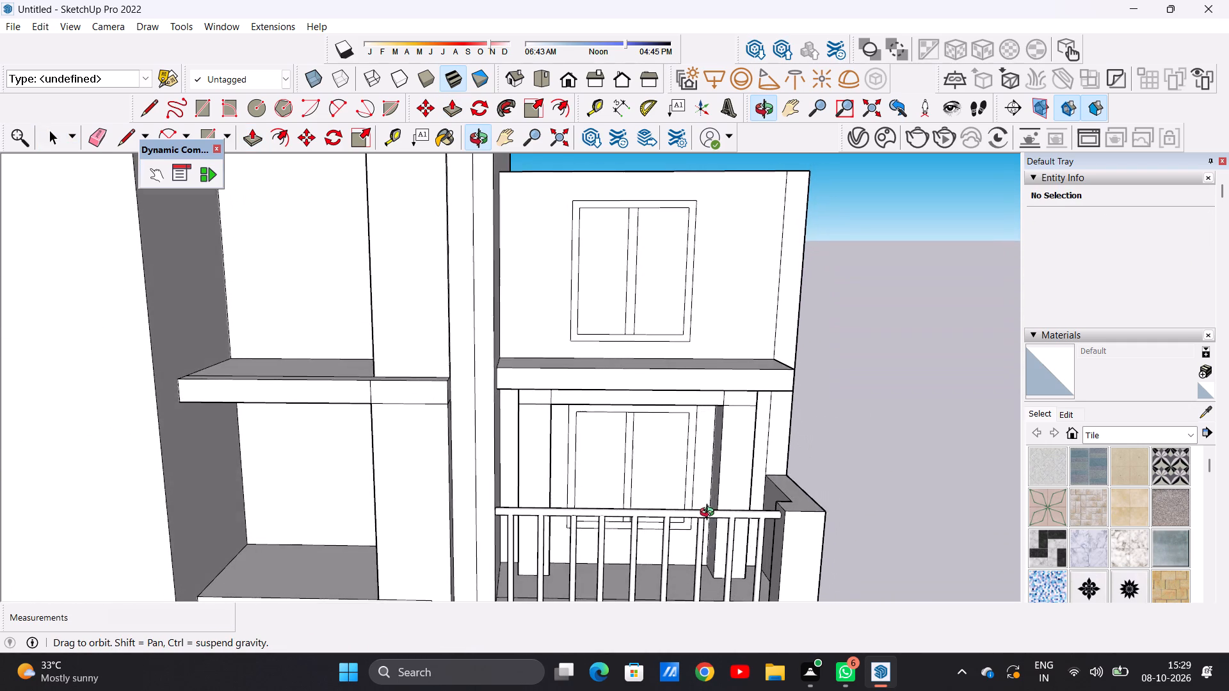
# Examine the projecting pillar-and-beam frame around the balcony window and how it sits in the building's front.
pyautogui.moveTo(710, 514); pyautogui.dragTo(734, 463, button='middle')
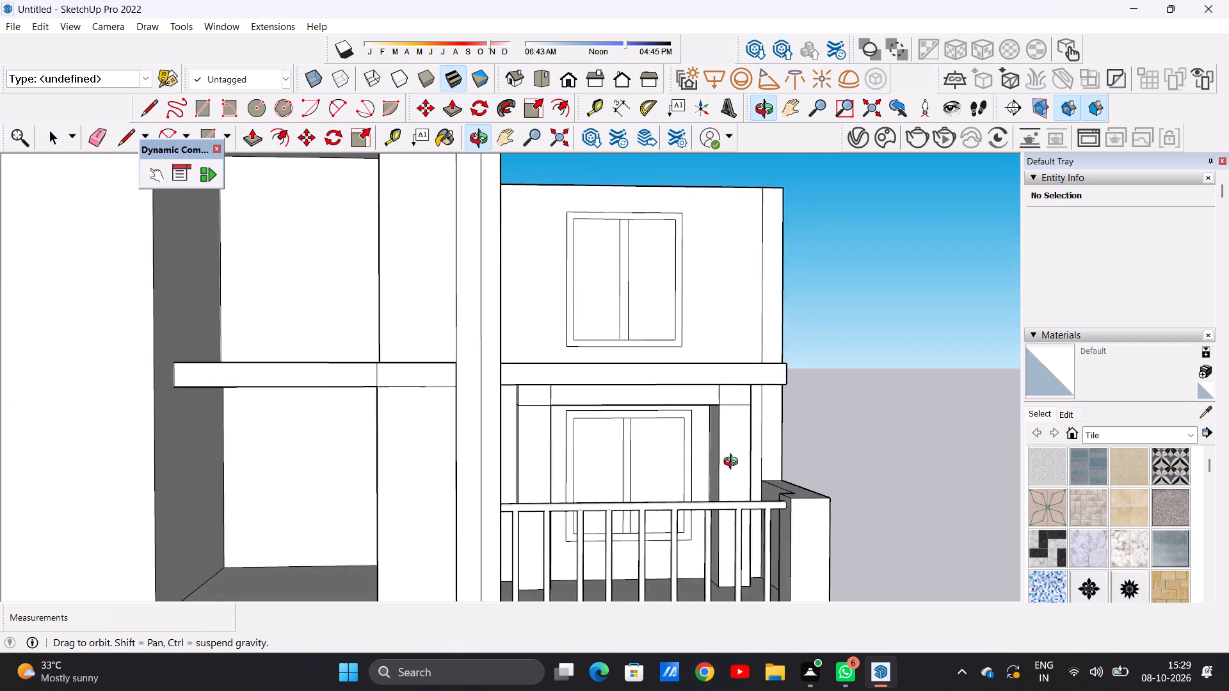
pyautogui.moveTo(734, 463); pyautogui.dragTo(701, 463, button='middle')
pyautogui.moveTo(727, 475); pyautogui.dragTo(730, 457, button='middle')
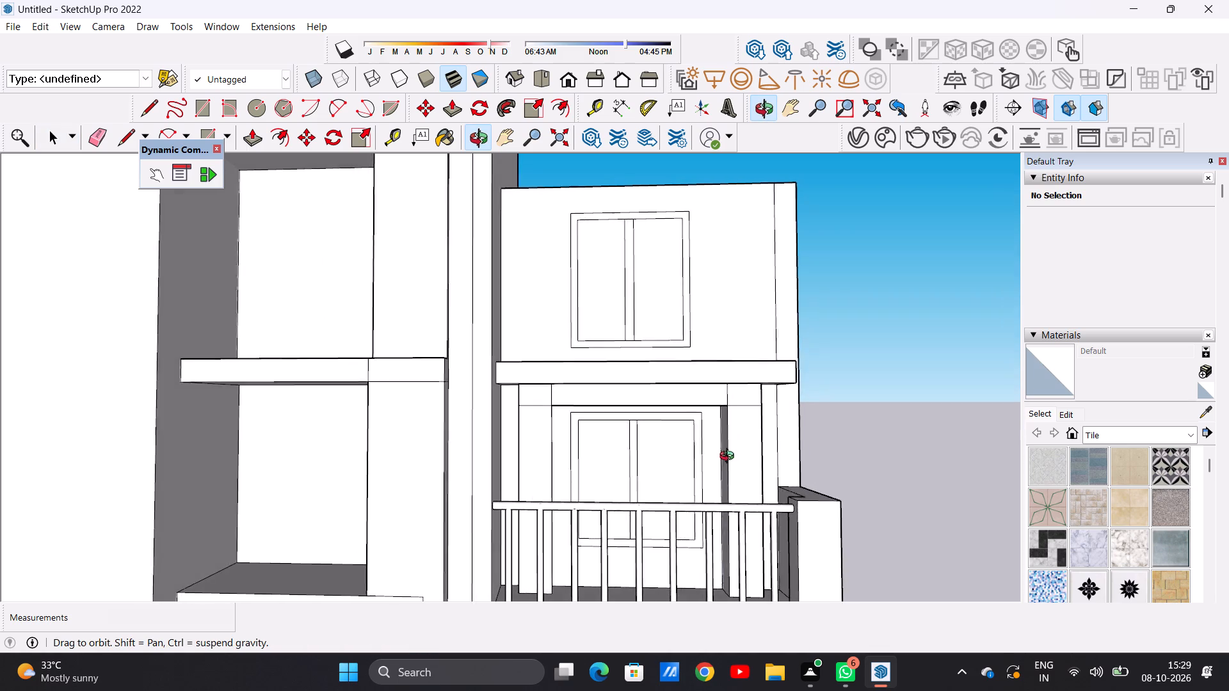
pyautogui.moveTo(730, 457); pyautogui.dragTo(727, 468, button='middle')
pyautogui.scroll(8, 749, 423)
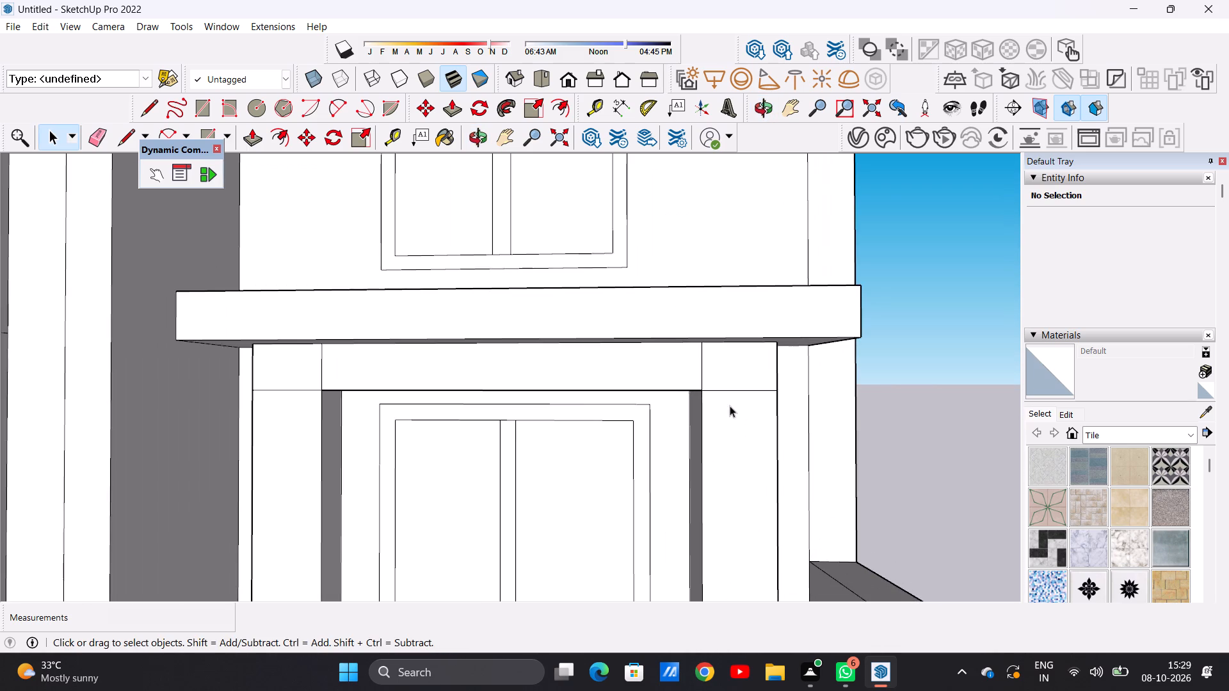
pyautogui.scroll(2, 732, 404)
pyautogui.scroll(-6, 732, 404)
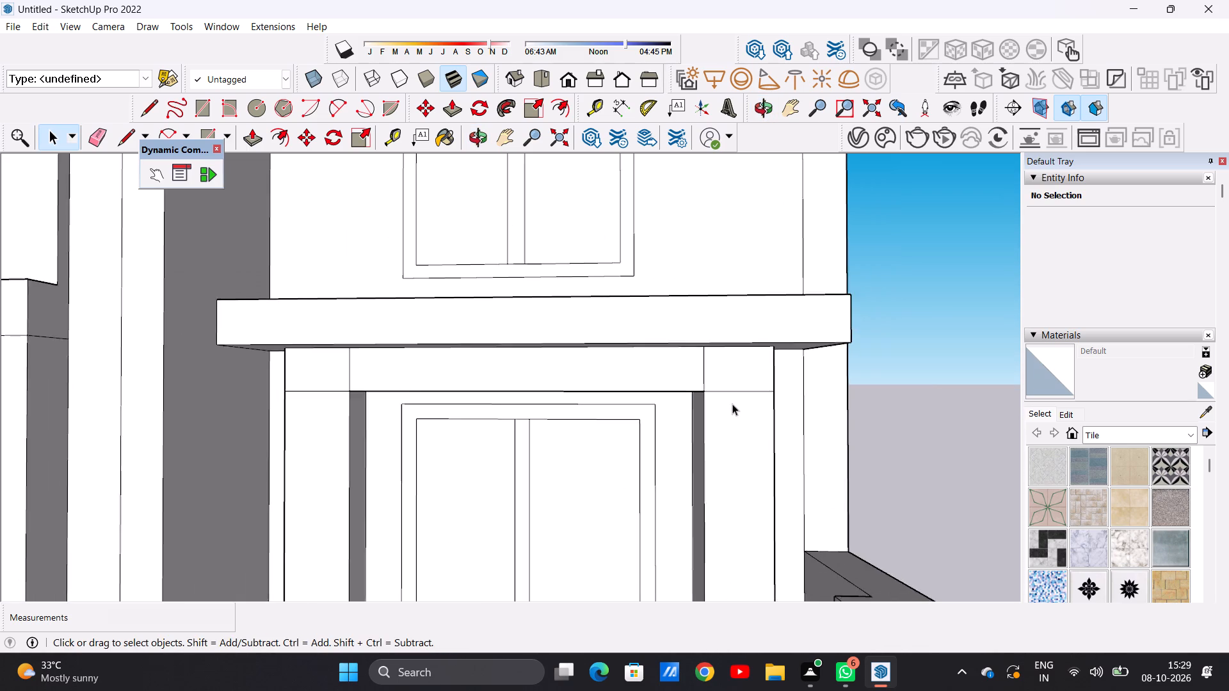
pyautogui.scroll(-20, 732, 404)
pyautogui.moveTo(719, 349); pyautogui.dragTo(726, 413, button='middle')
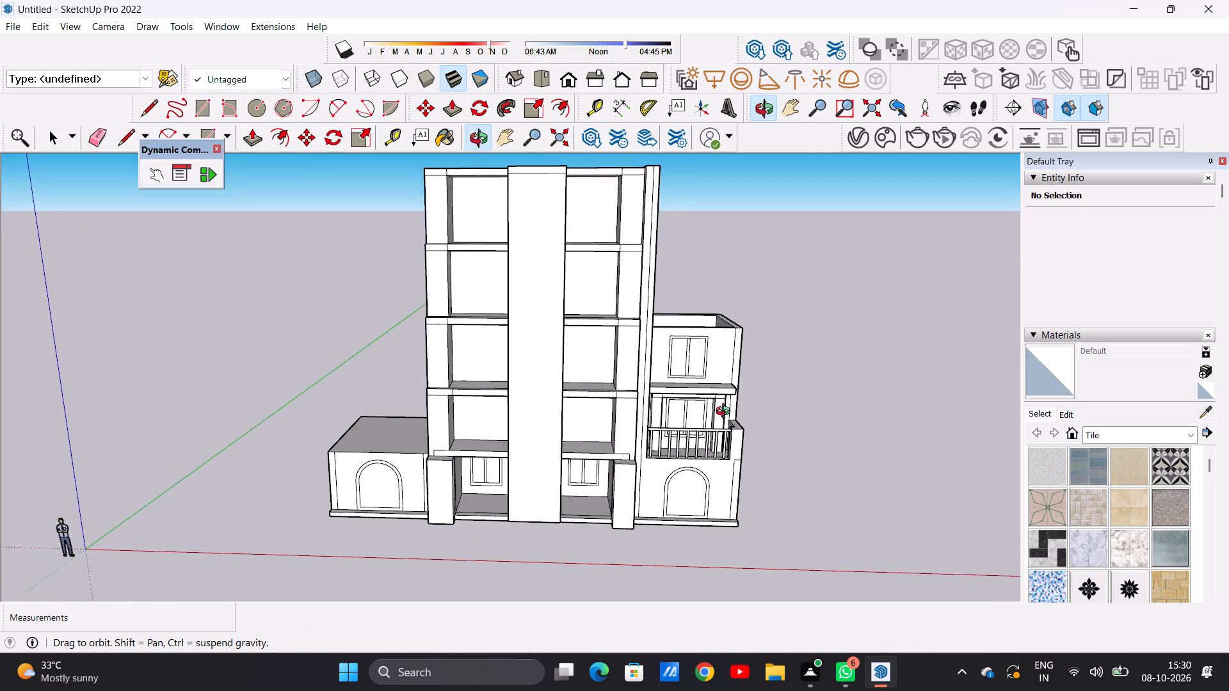
pyautogui.moveTo(726, 413); pyautogui.dragTo(732, 404, button='middle')
# Draw a full-height rectangle about 1' 8 5/16" wide and 9' high beside the upper window, near the wall's inner corner above the slab.
pyautogui.scroll(10, 748, 309)
pyautogui.moveTo(711, 417); pyautogui.dragTo(687, 377, button='middle')
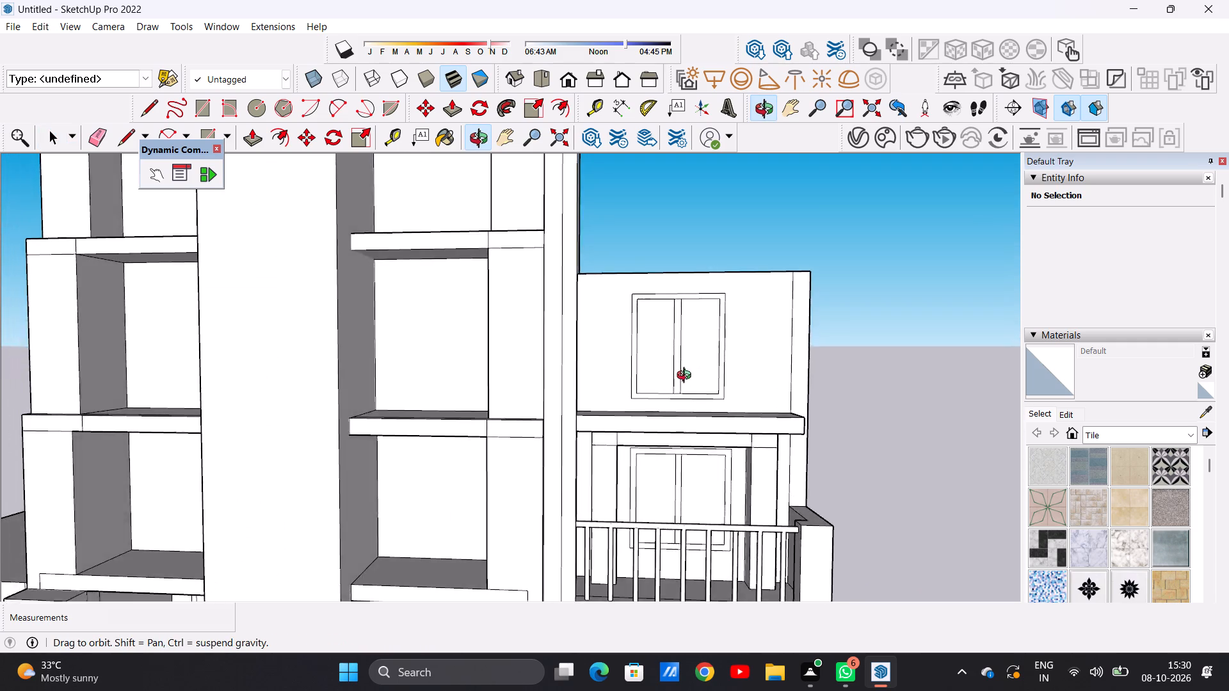
pyautogui.moveTo(687, 377); pyautogui.dragTo(725, 393, button='middle')
pyautogui.scroll(4, 755, 398)
pyautogui.scroll(3, 647, 385)
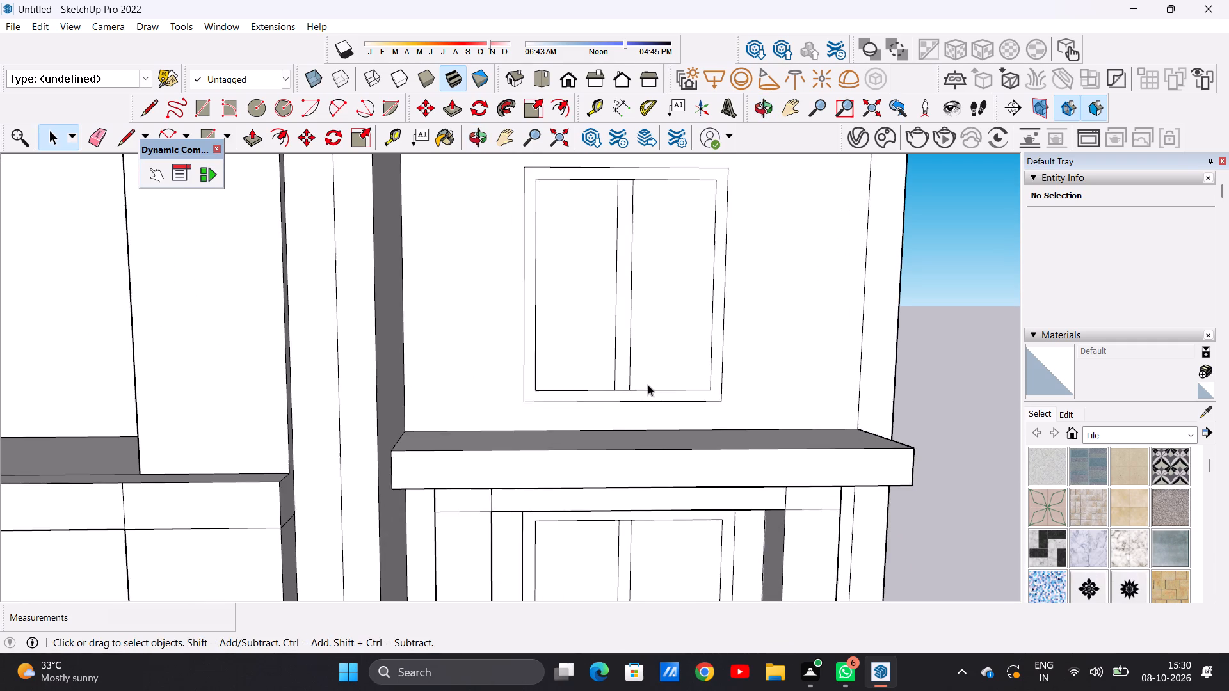
pyautogui.scroll(1, 648, 385)
pyautogui.moveTo(627, 377); pyautogui.dragTo(620, 421, button='middle')
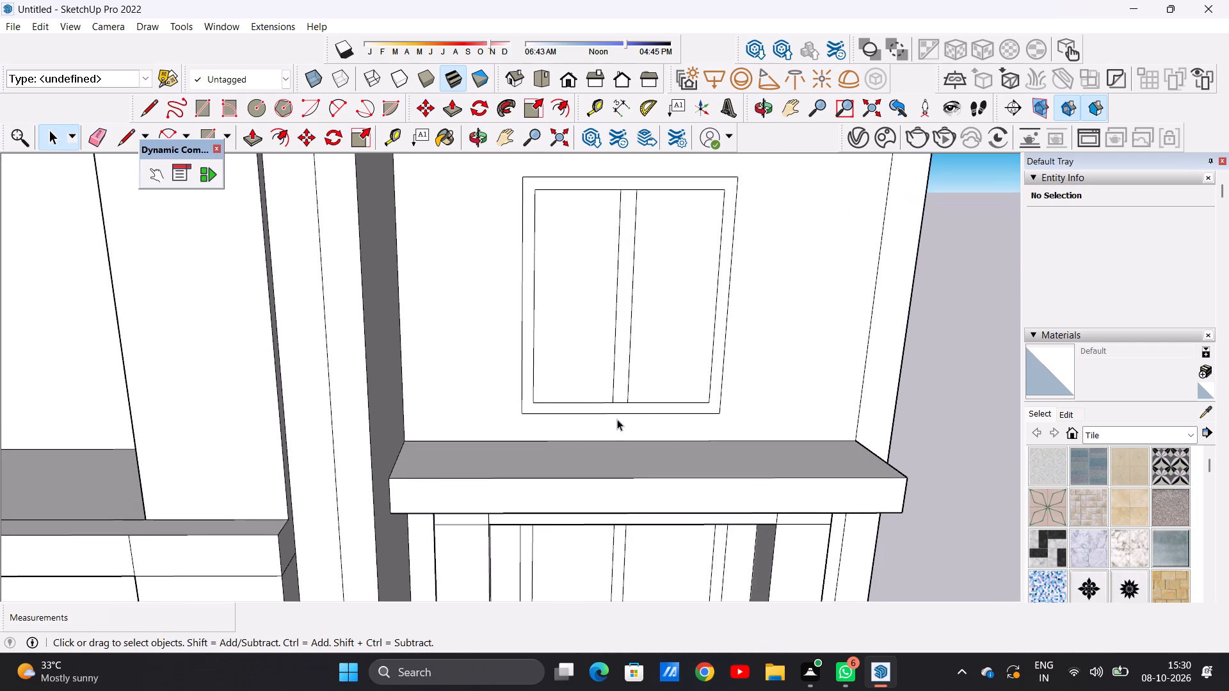
pyautogui.press('r')
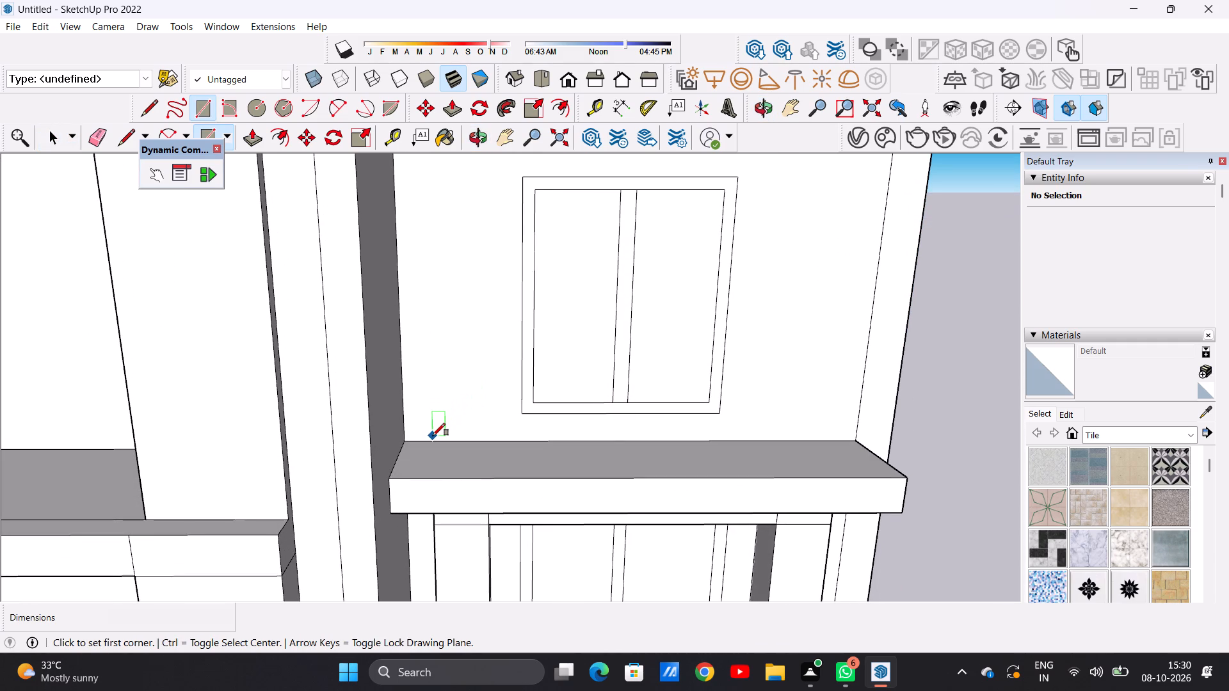
pyautogui.click(433, 438)
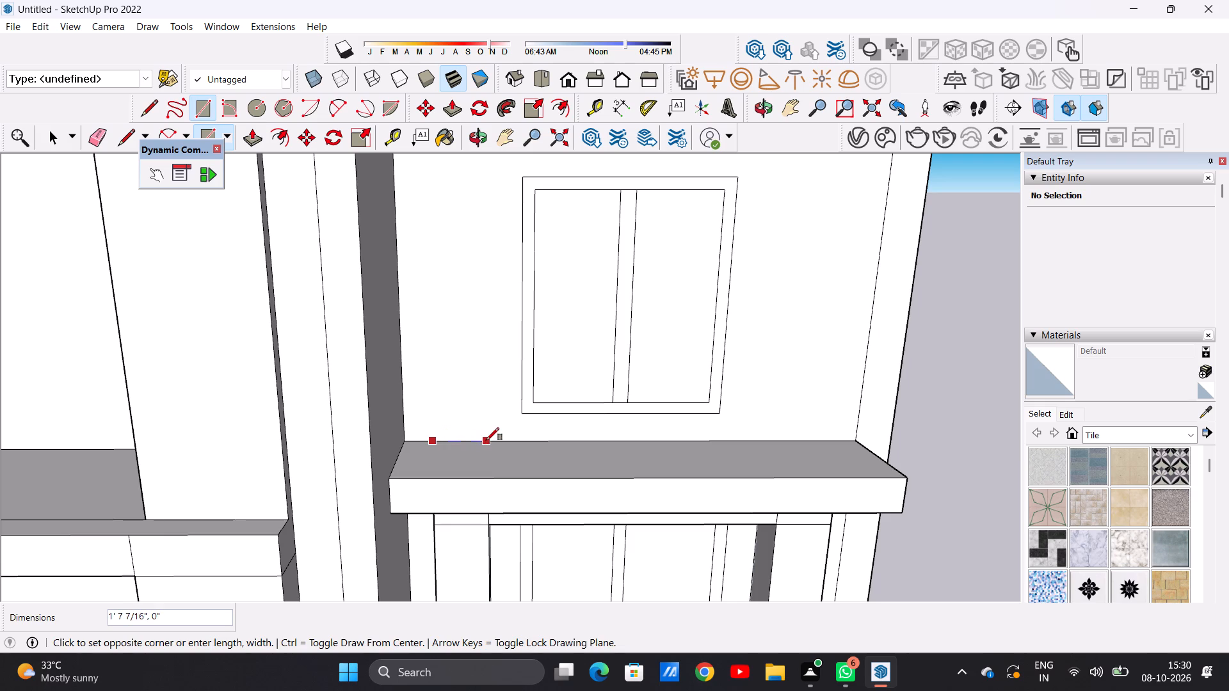
pyautogui.click(486, 440)
pyautogui.scroll(-7, 514, 310)
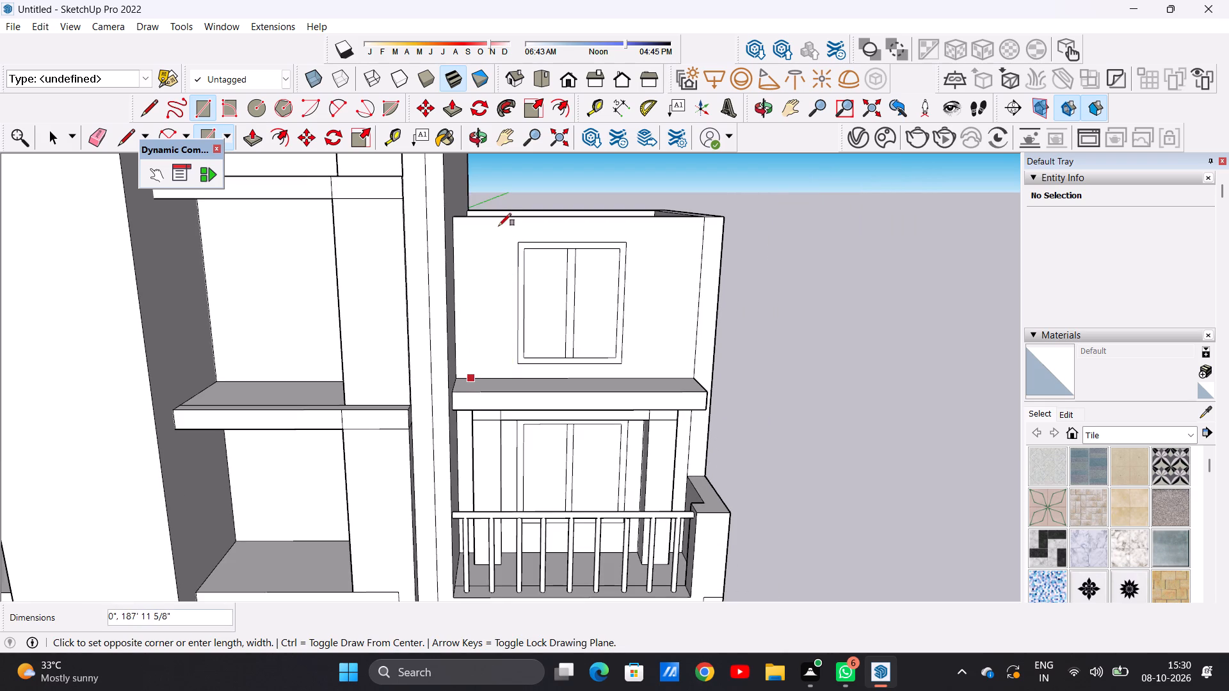
pyautogui.scroll(4, 499, 225)
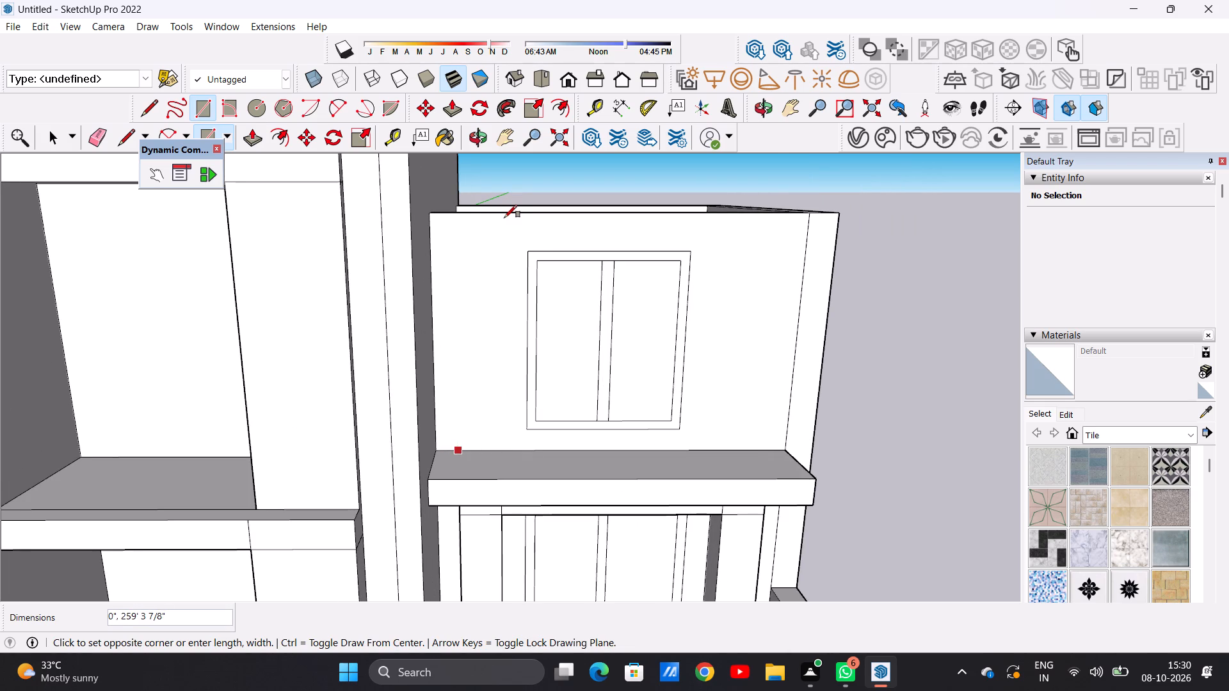
pyautogui.click(501, 216)
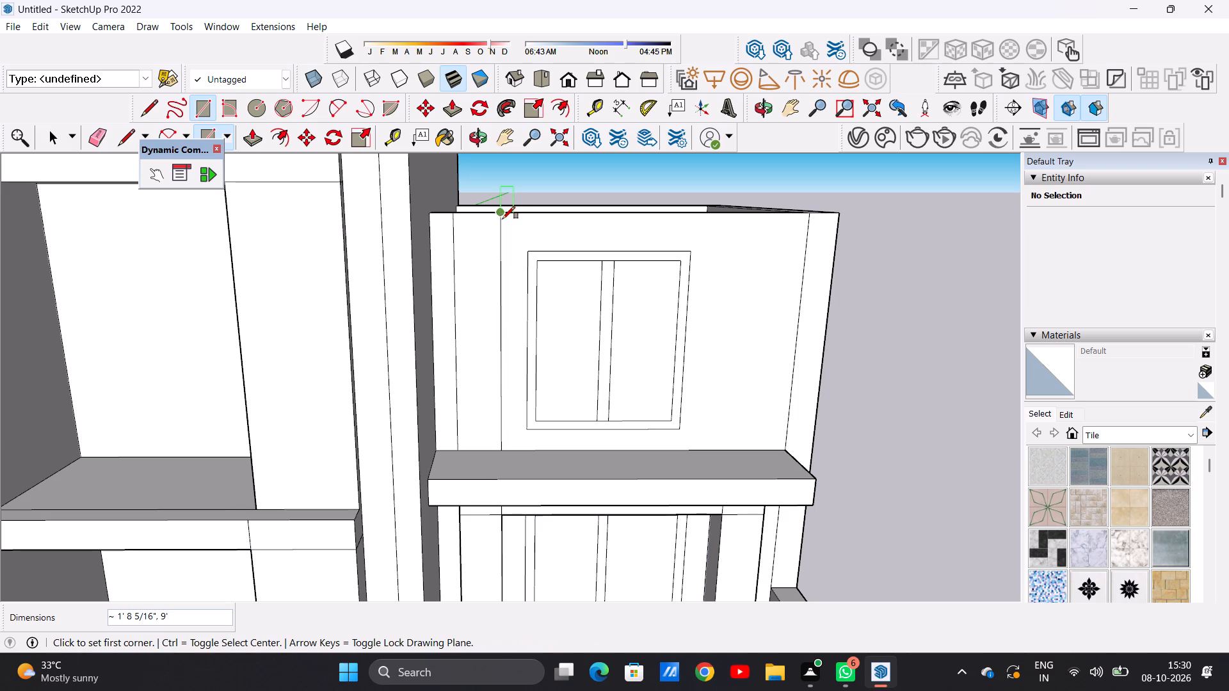
pyautogui.press('space')
# Copy the strip about 9' 9 1/4" horizontally to the other side of the upper window.
pyautogui.doubleClick(477, 313)
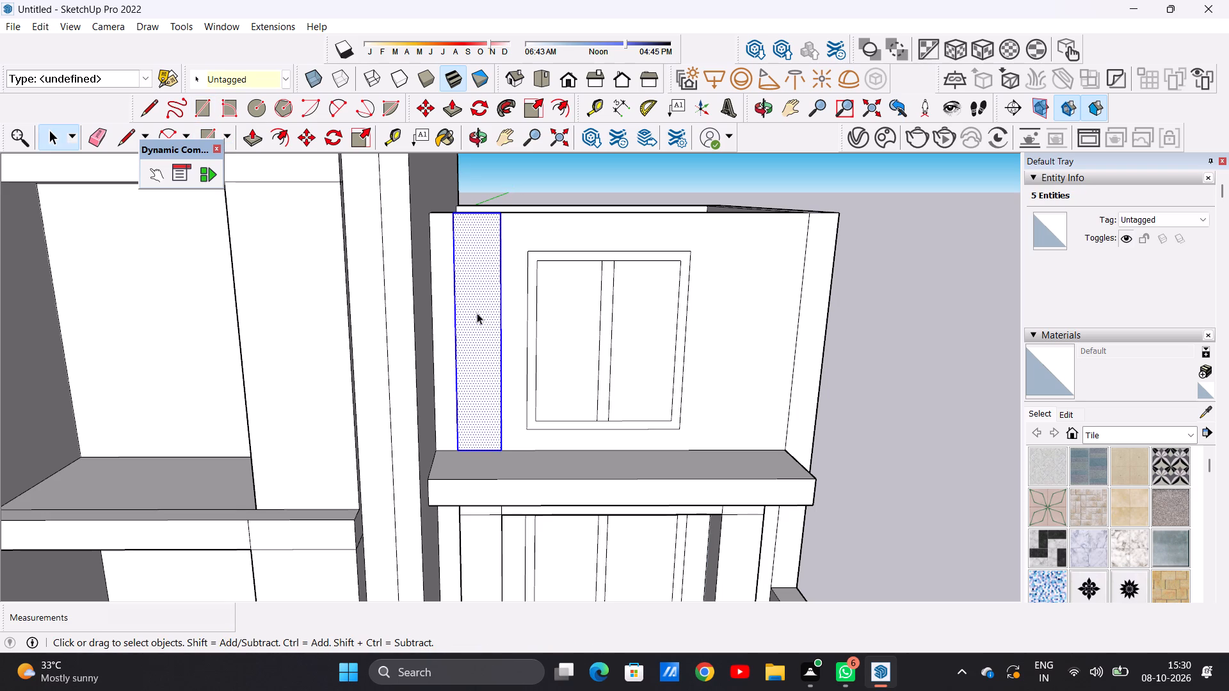
pyautogui.press('m')
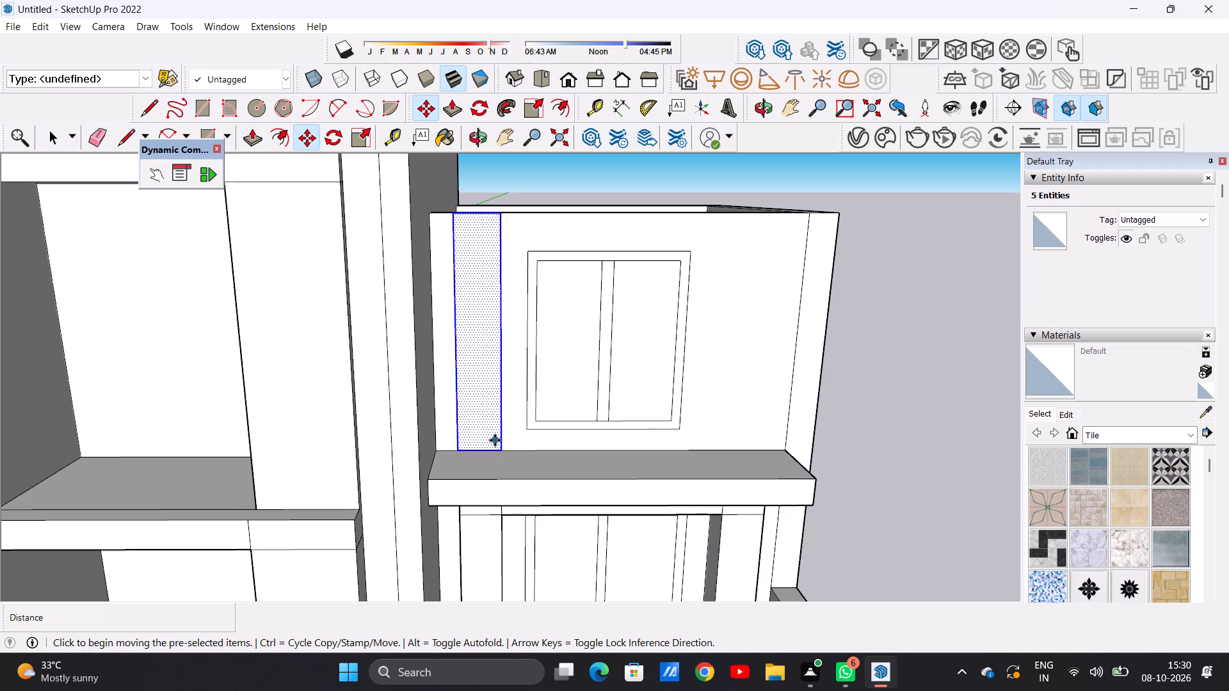
pyautogui.click(495, 440)
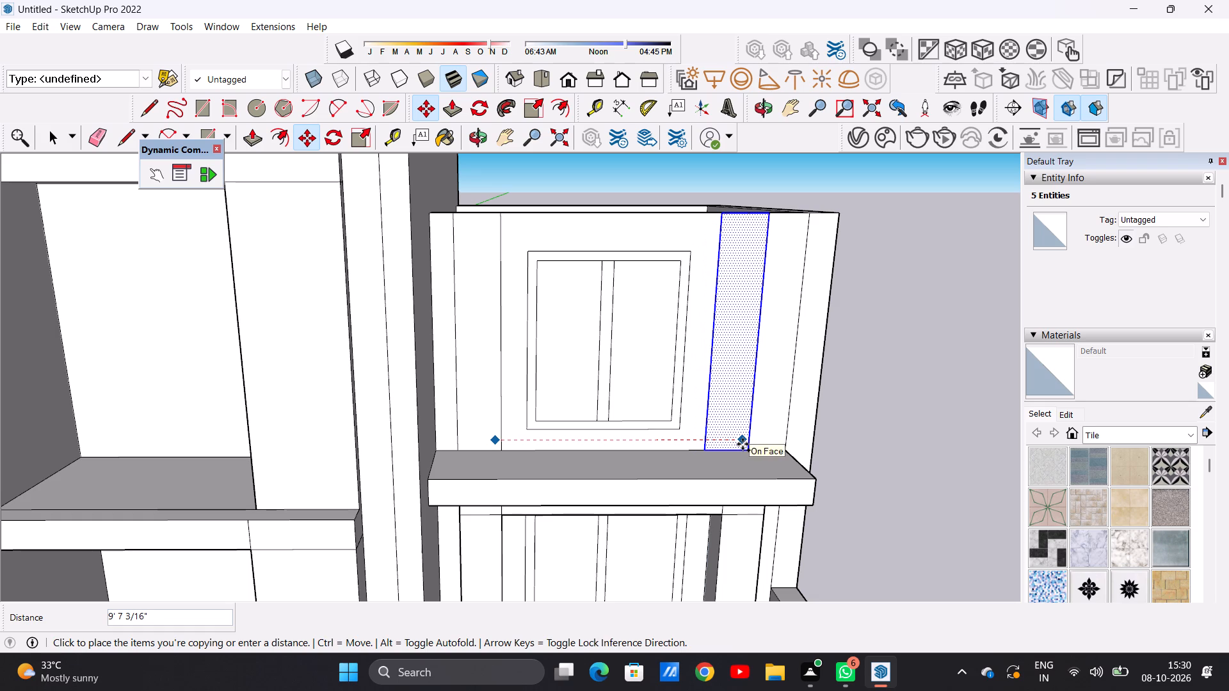
pyautogui.click(747, 444)
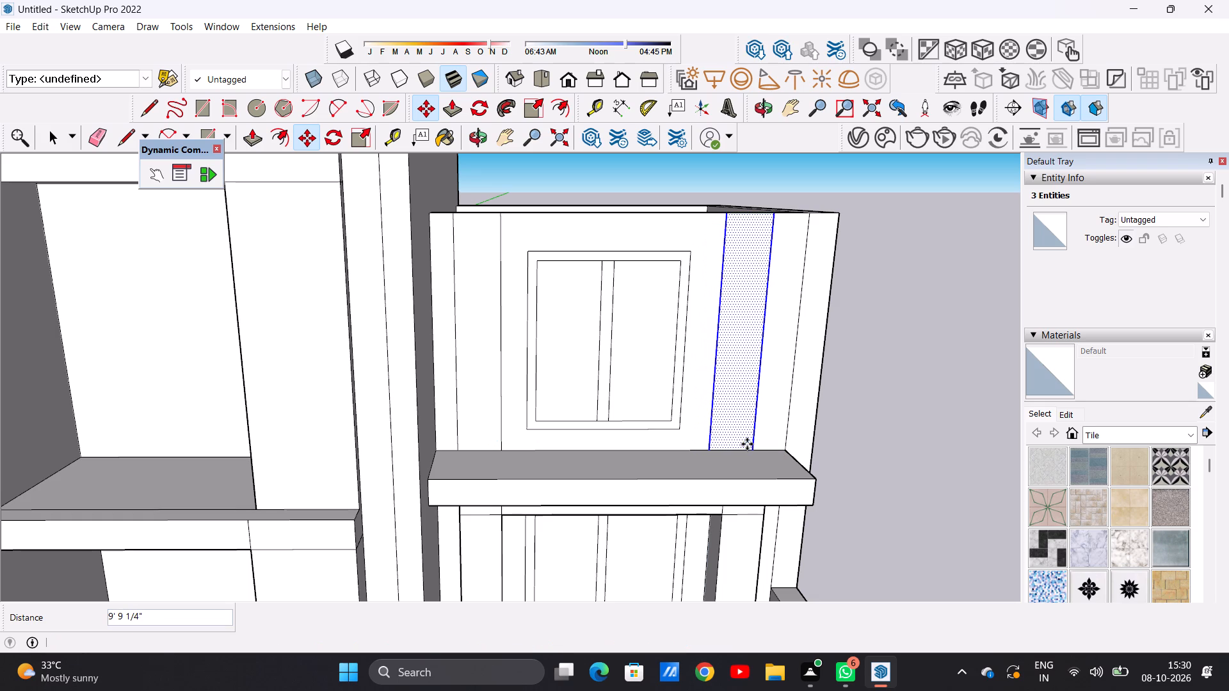
pyautogui.press('space')
pyautogui.click(1032, 423)
pyautogui.click(872, 412)
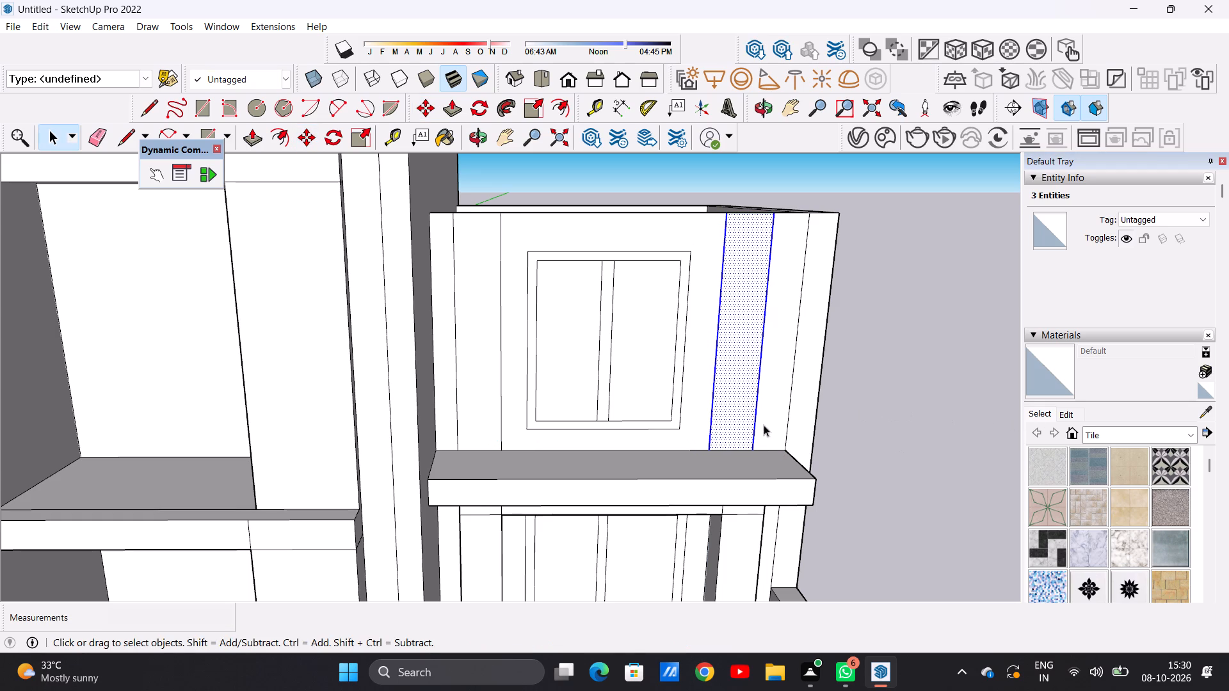
# Draw a horizontal line about 8' 15/16" long between the two strips, just above the upper window.
pyautogui.moveTo(763, 422); pyautogui.dragTo(615, 449, button='middle')
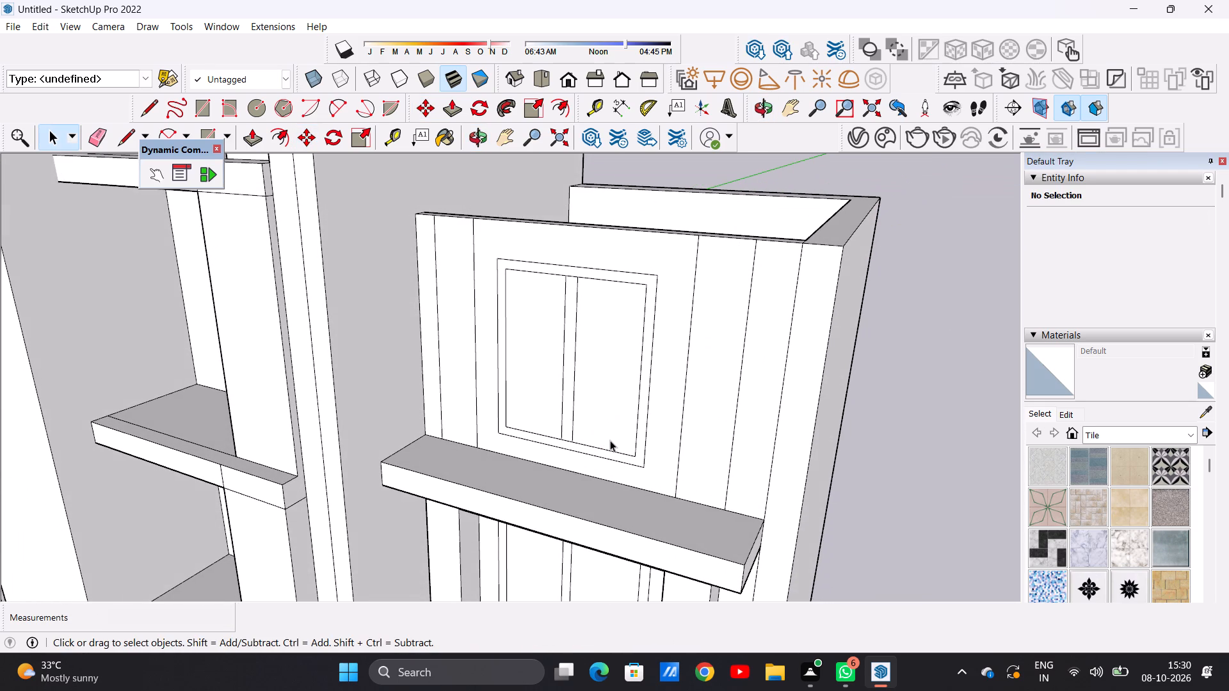
pyautogui.scroll(1, 727, 356)
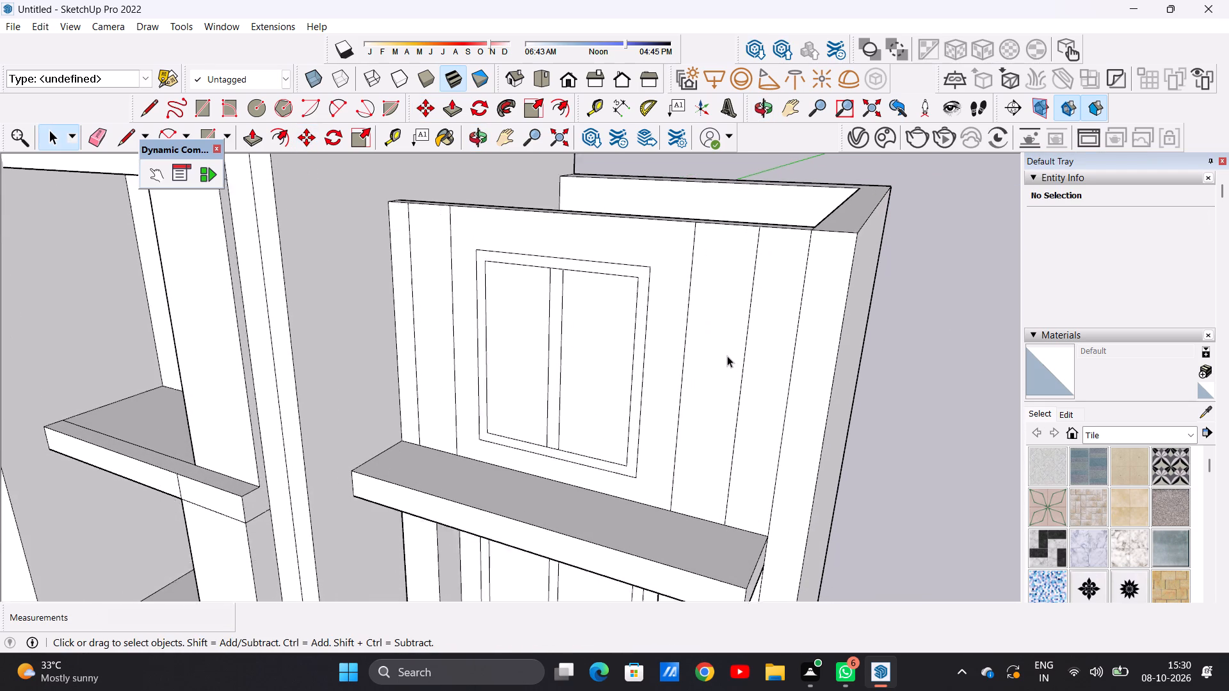
pyautogui.scroll(1, 727, 356)
pyautogui.scroll(-1, 729, 346)
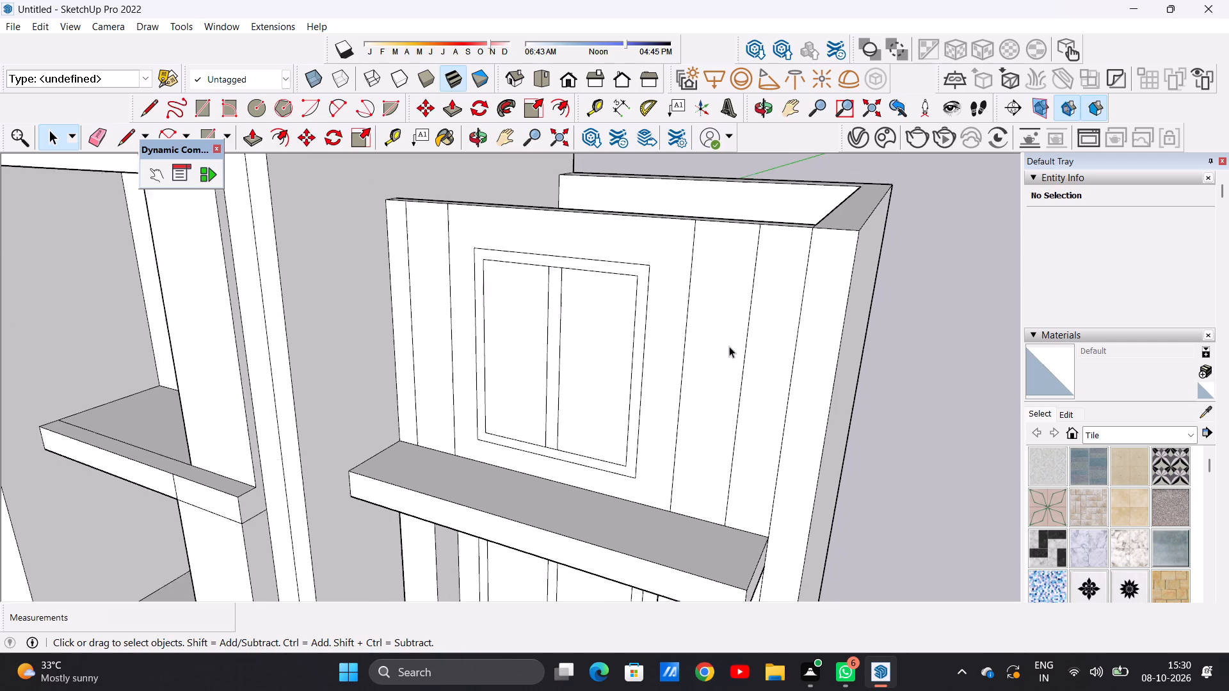
pyautogui.scroll(-2, 729, 346)
pyautogui.moveTo(609, 309); pyautogui.dragTo(735, 316, button='middle')
pyautogui.scroll(4, 743, 303)
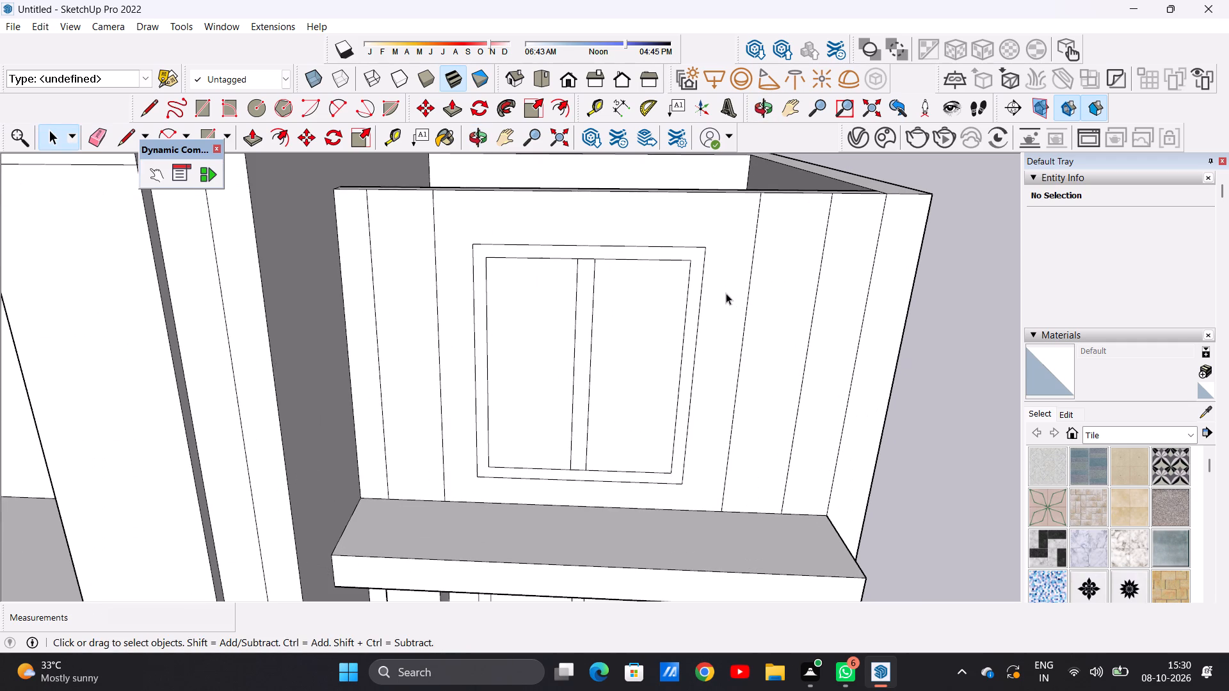
pyautogui.press('l')
pyautogui.scroll(4, 467, 269)
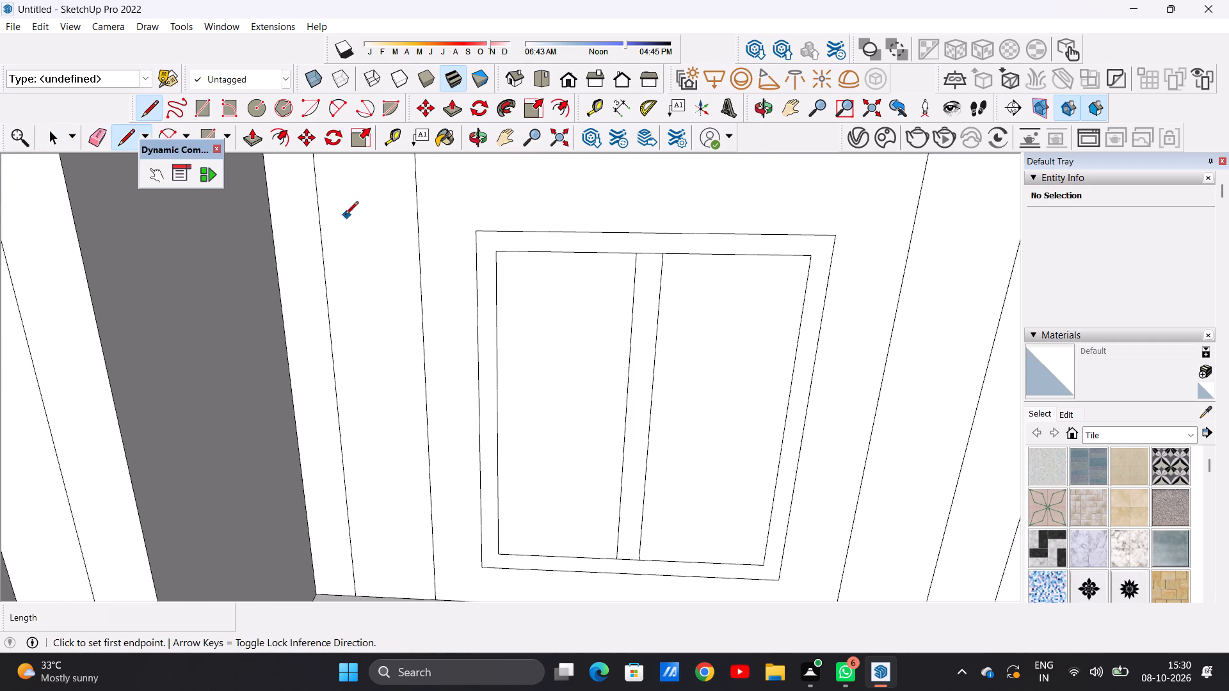
pyautogui.click(422, 211)
pyautogui.scroll(-6, 613, 220)
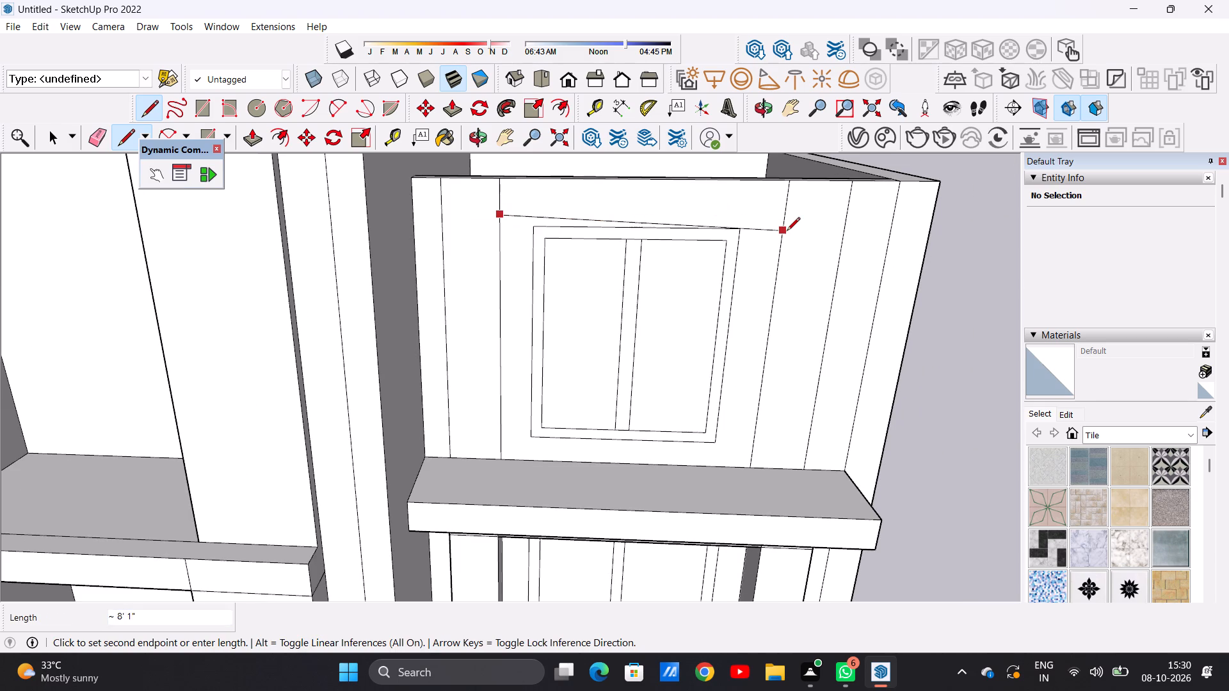
pyautogui.scroll(7, 787, 232)
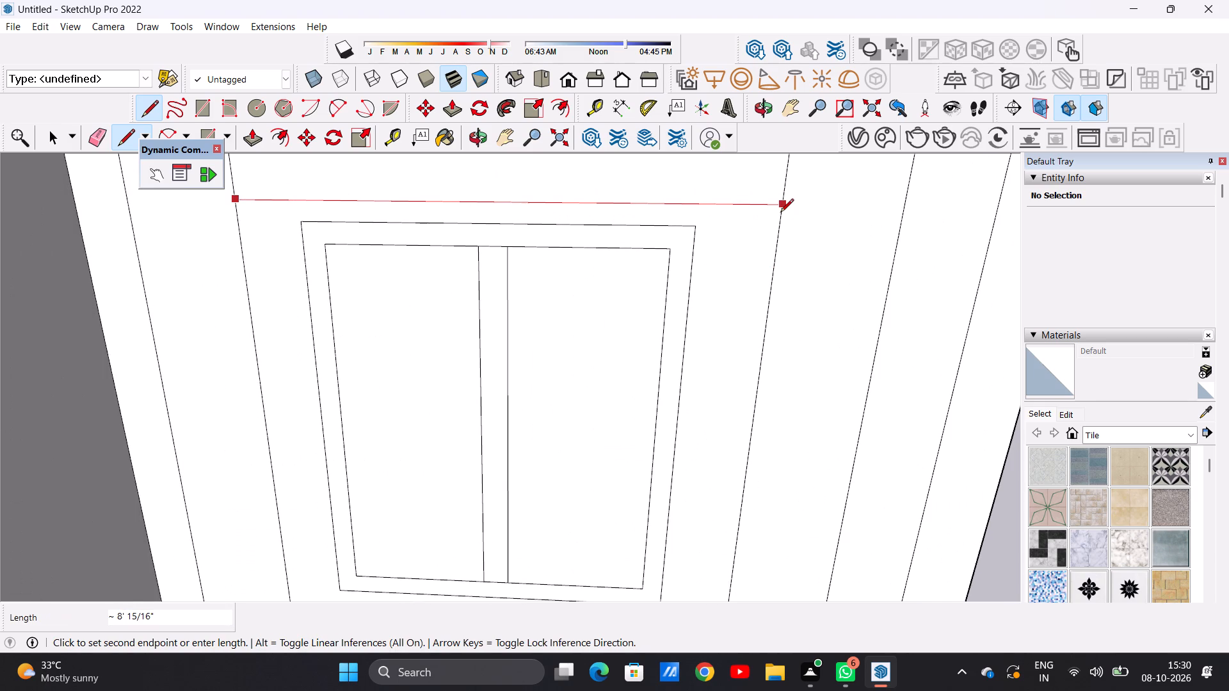
pyautogui.click(780, 213)
pyautogui.press('space')
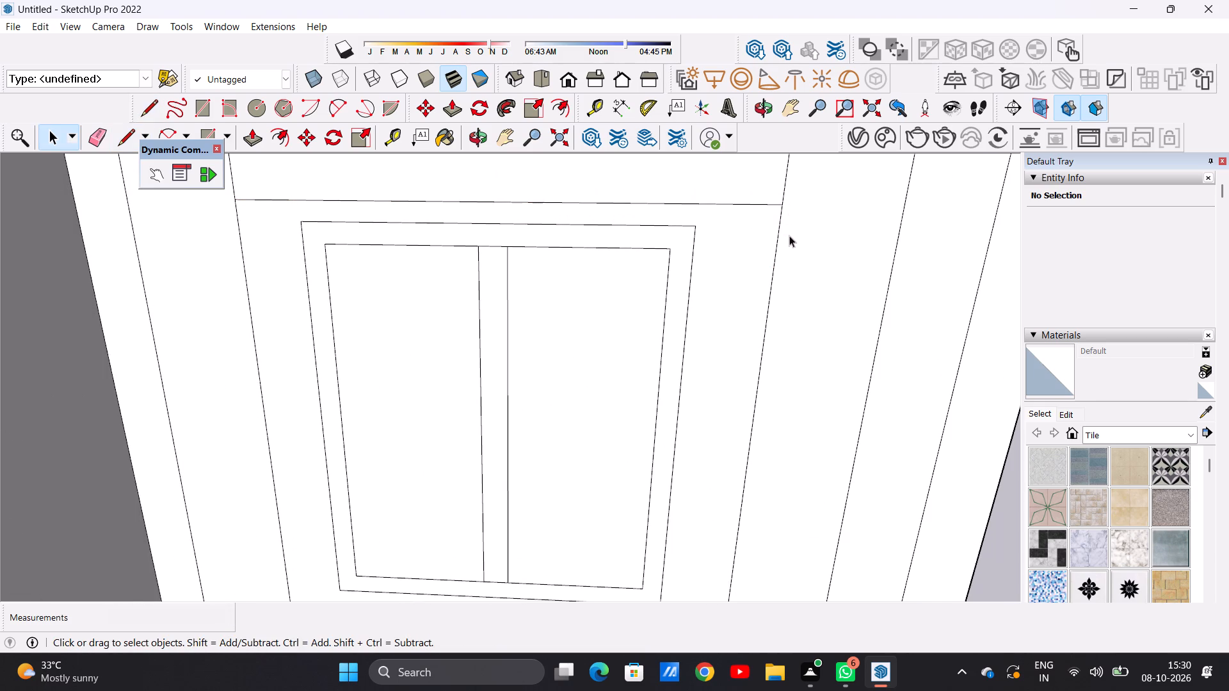
# Extend the line above the upper window about 1' 8 5/16" across the strip nearest the wall's inner corner.
pyautogui.scroll(-10, 783, 306)
pyautogui.moveTo(790, 292); pyautogui.dragTo(783, 237, button='middle')
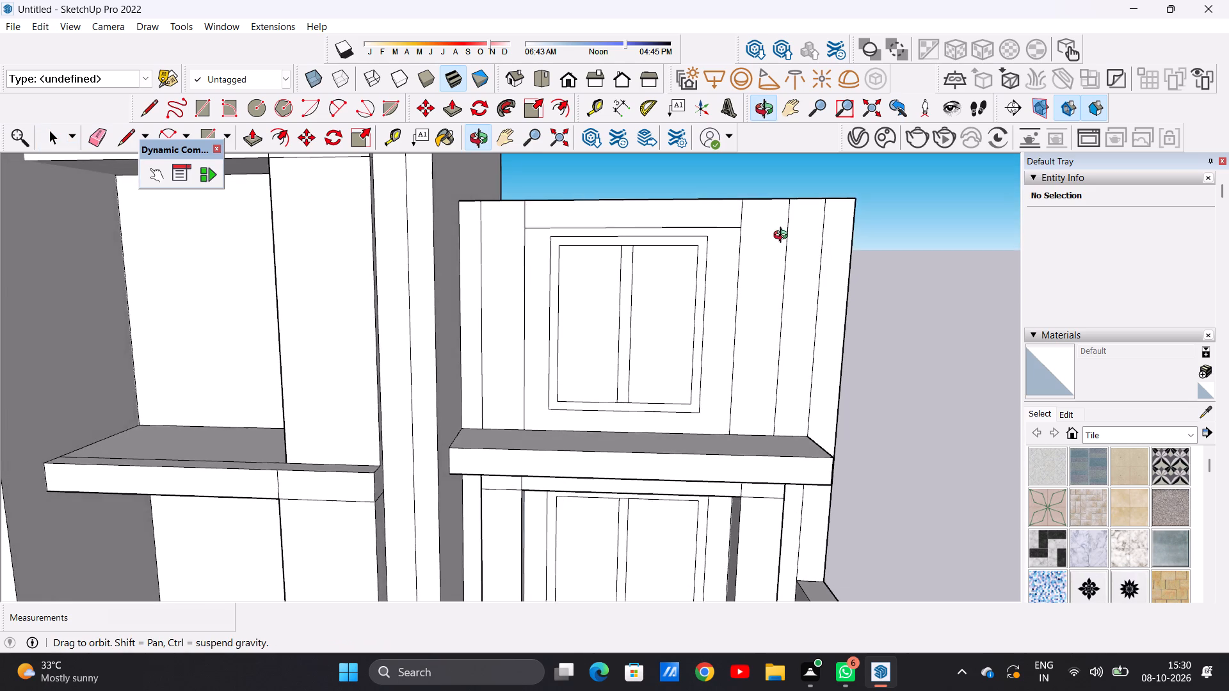
pyautogui.moveTo(783, 237); pyautogui.dragTo(758, 230, button='middle')
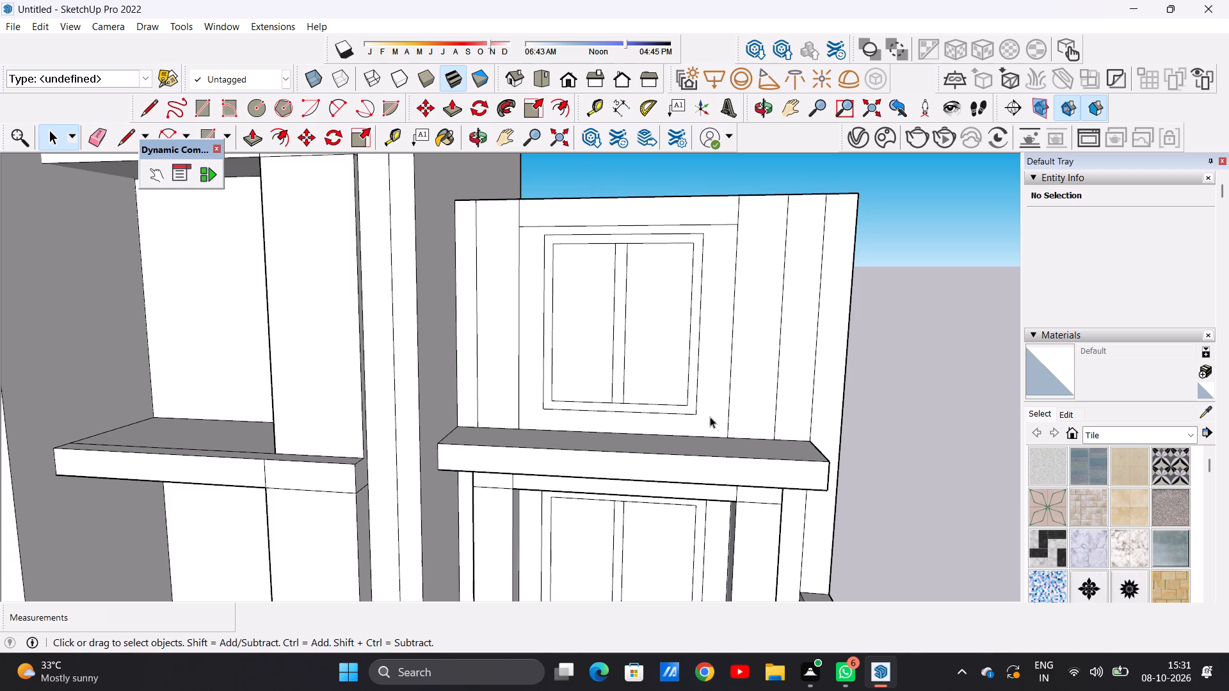
pyautogui.scroll(-4, 790, 434)
pyautogui.moveTo(860, 422); pyautogui.dragTo(792, 407, button='middle')
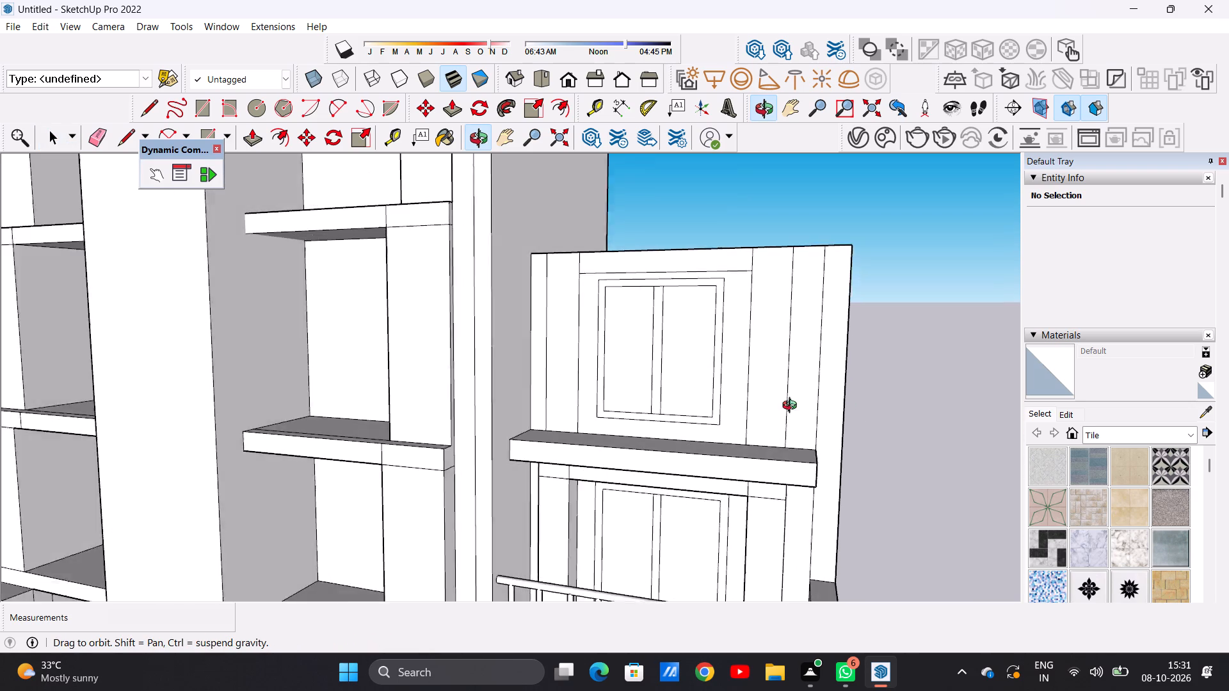
pyautogui.moveTo(792, 407); pyautogui.dragTo(719, 447, button='middle')
pyautogui.scroll(3, 753, 385)
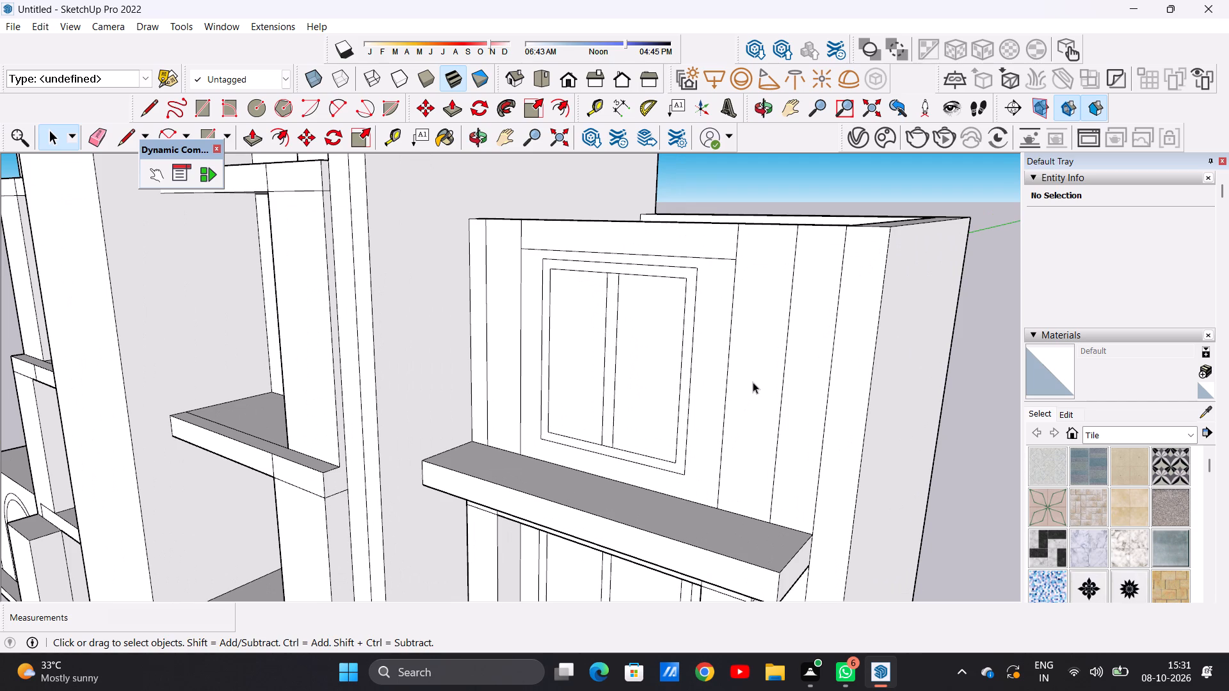
pyautogui.scroll(-4, 753, 382)
pyautogui.moveTo(696, 463); pyautogui.dragTo(752, 351, button='middle')
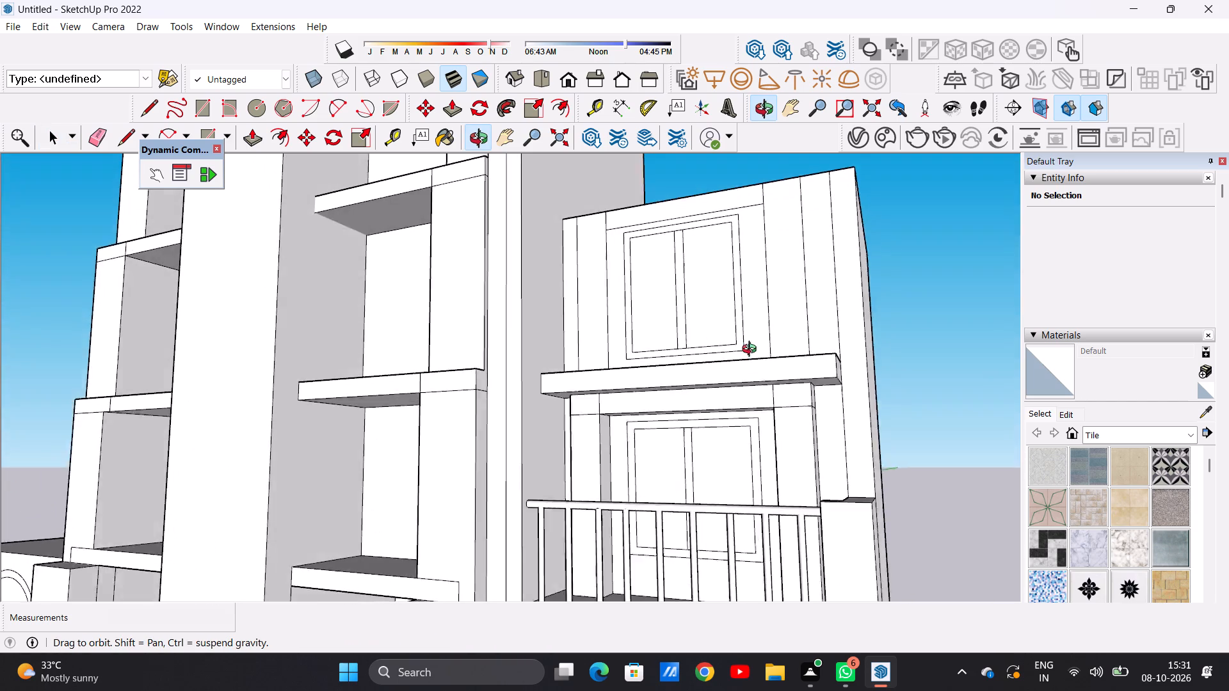
pyautogui.moveTo(752, 351); pyautogui.dragTo(785, 456, button='middle')
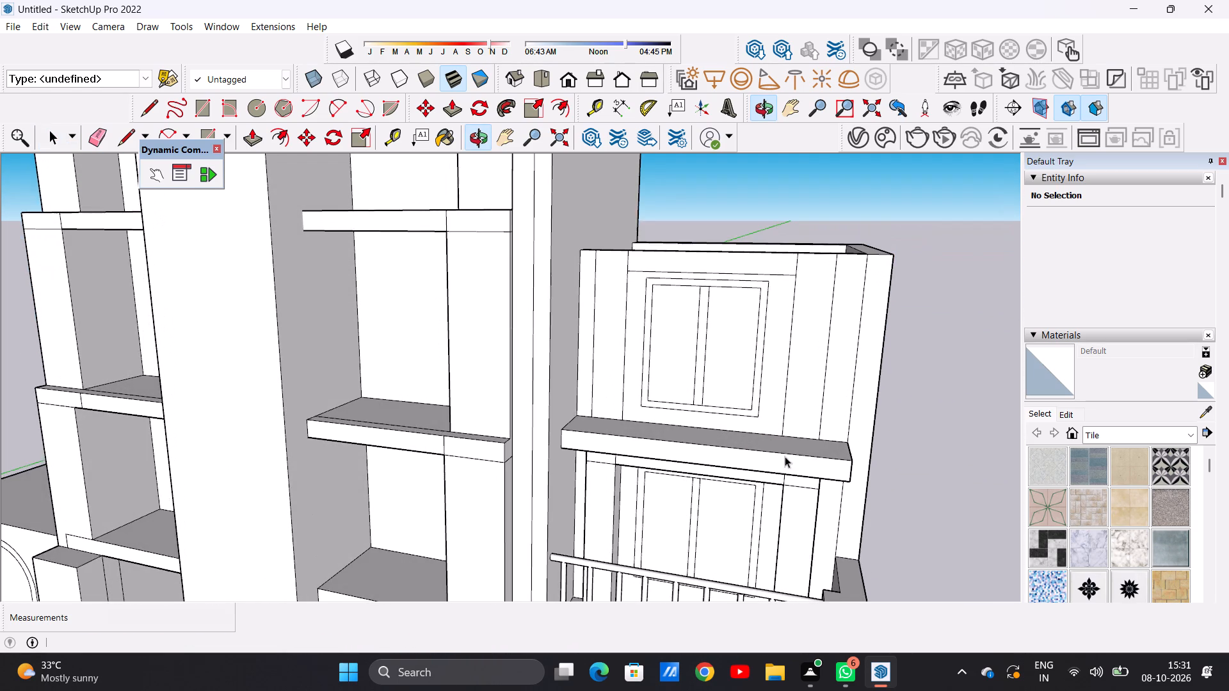
pyautogui.scroll(7, 623, 281)
pyautogui.press('l')
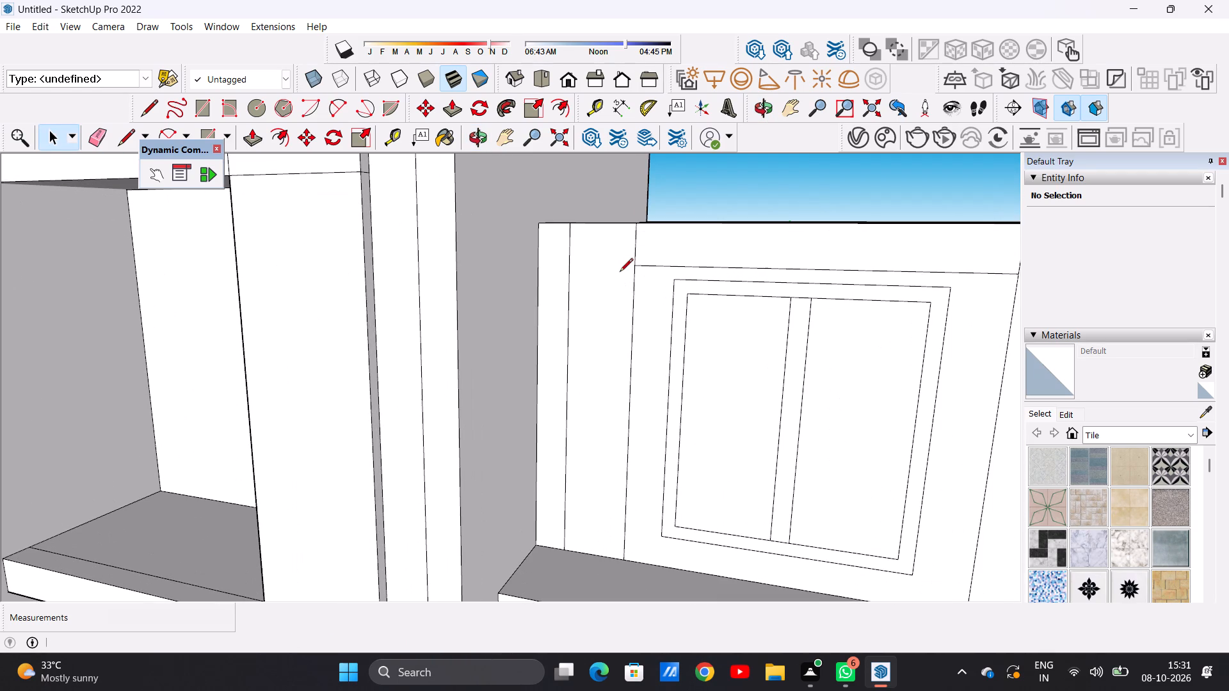
pyautogui.scroll(3, 650, 273)
pyautogui.click(638, 260)
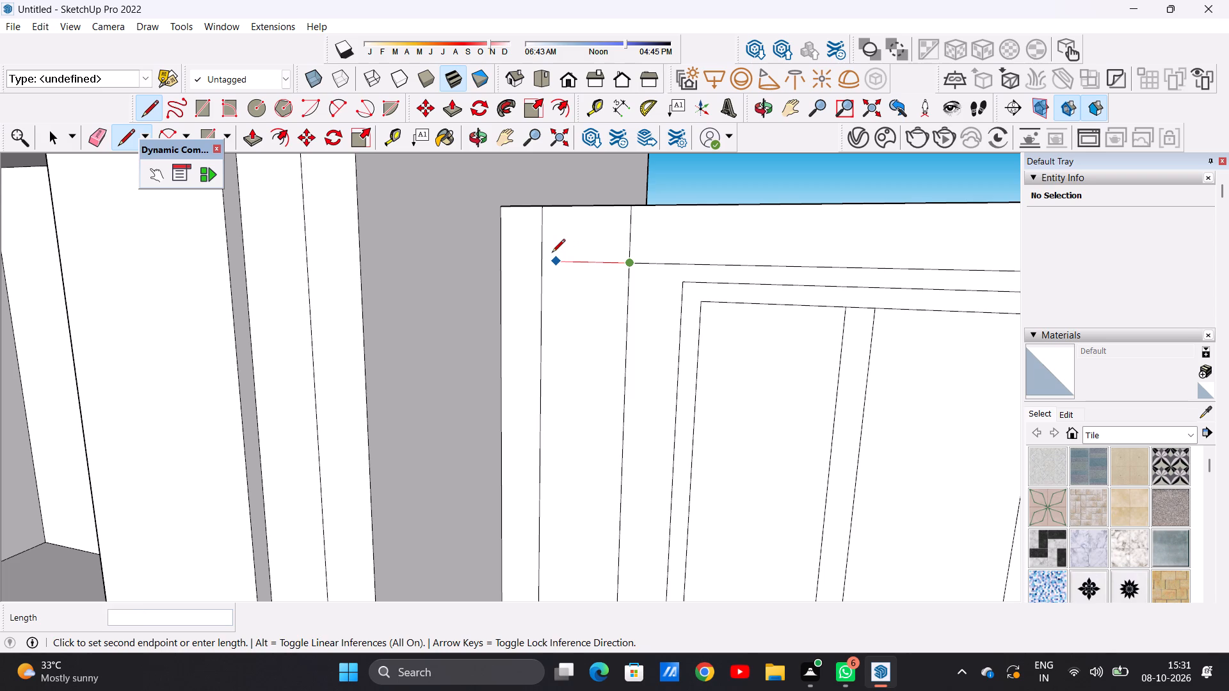
pyautogui.click(540, 253)
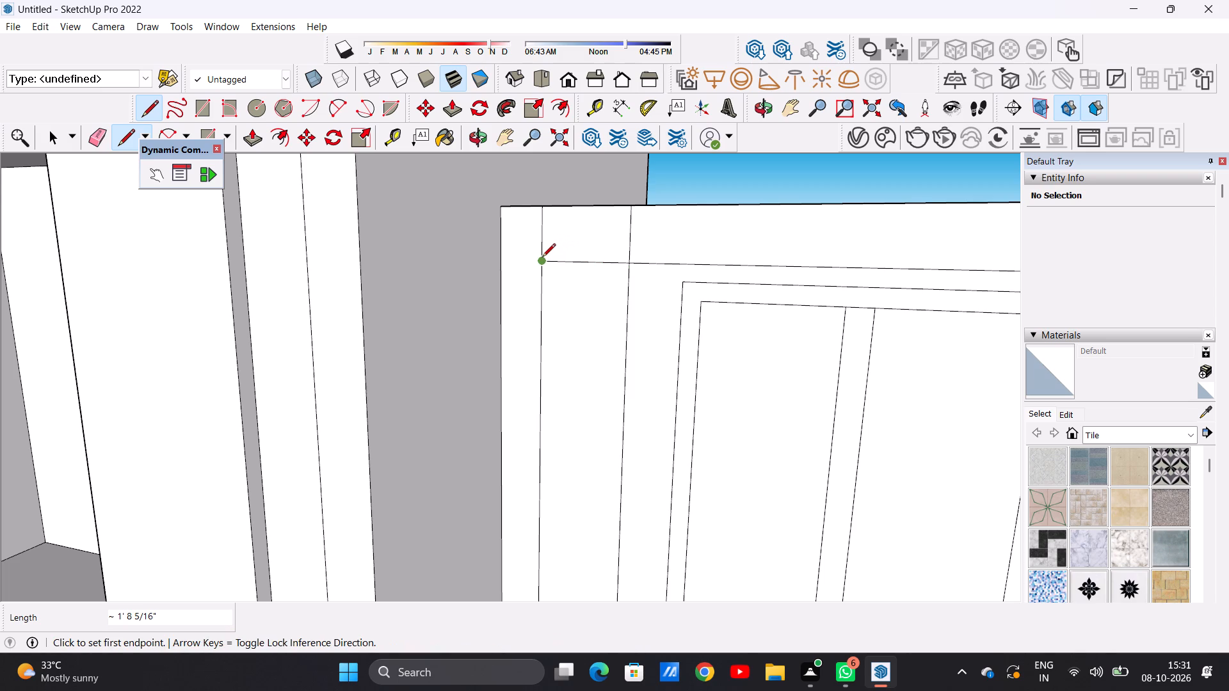
# Extend the line above the upper window about 1' 8 5/16" across the strip nearest the wall's outer corner.
pyautogui.scroll(-3, 548, 262)
pyautogui.scroll(-3, 659, 258)
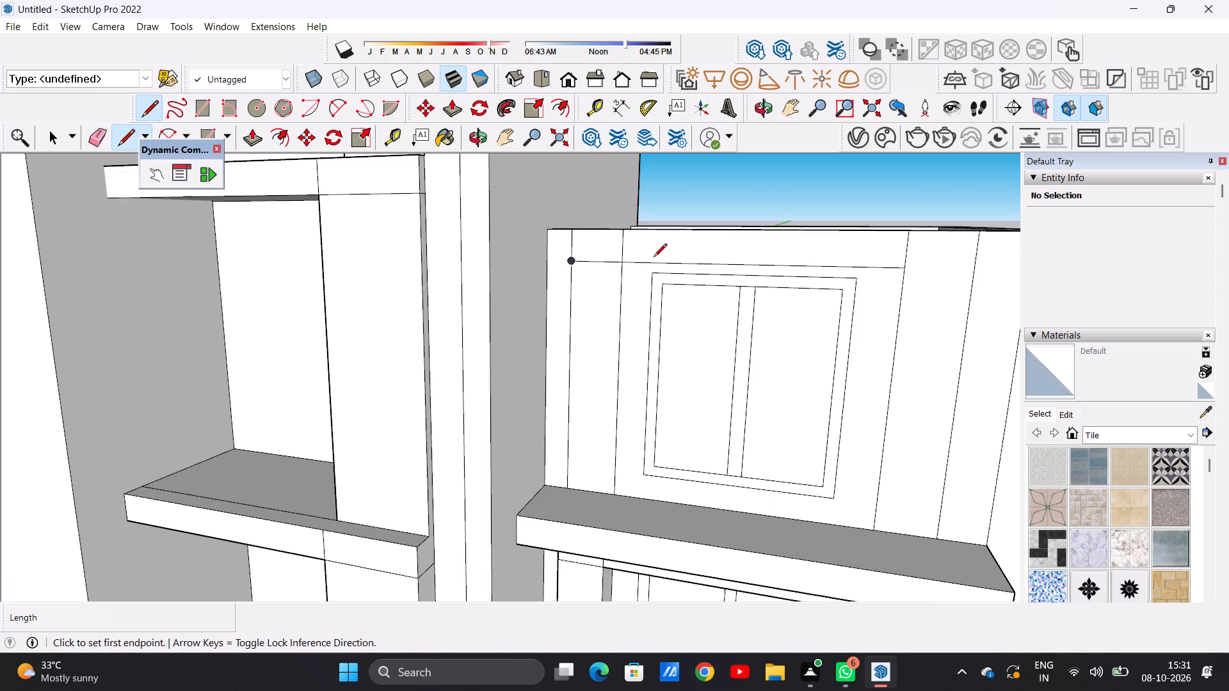
pyautogui.scroll(-1, 654, 258)
pyautogui.scroll(5, 970, 283)
pyautogui.click(836, 262)
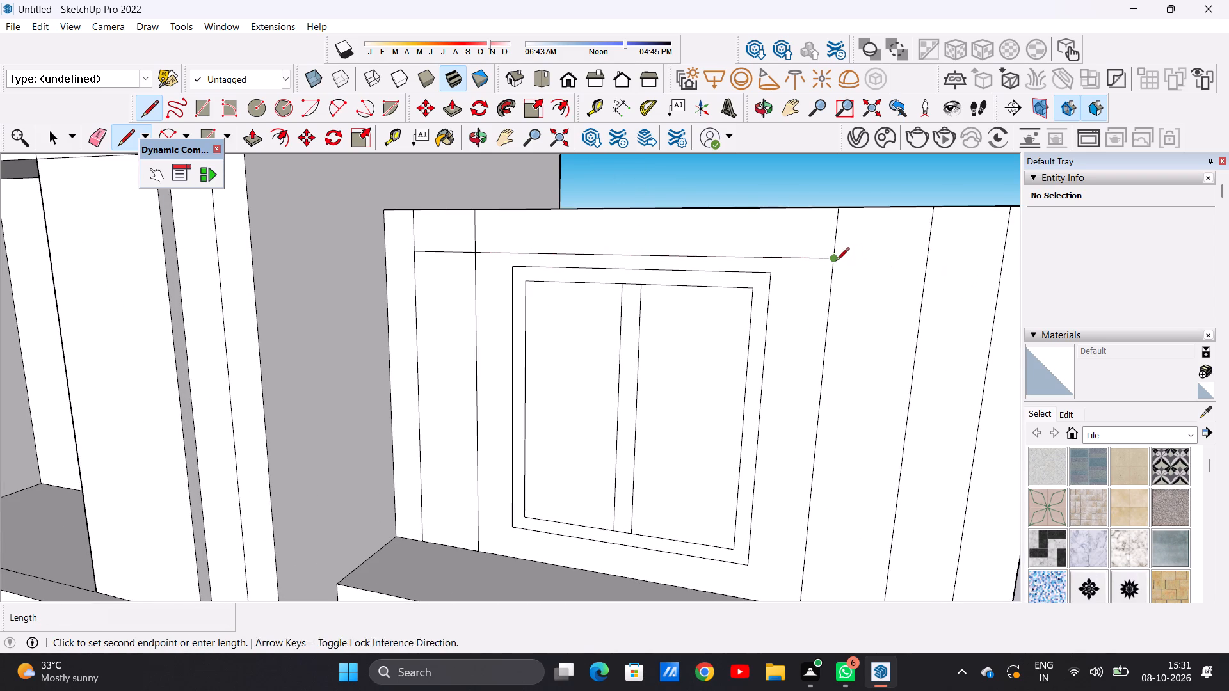
pyautogui.click(929, 261)
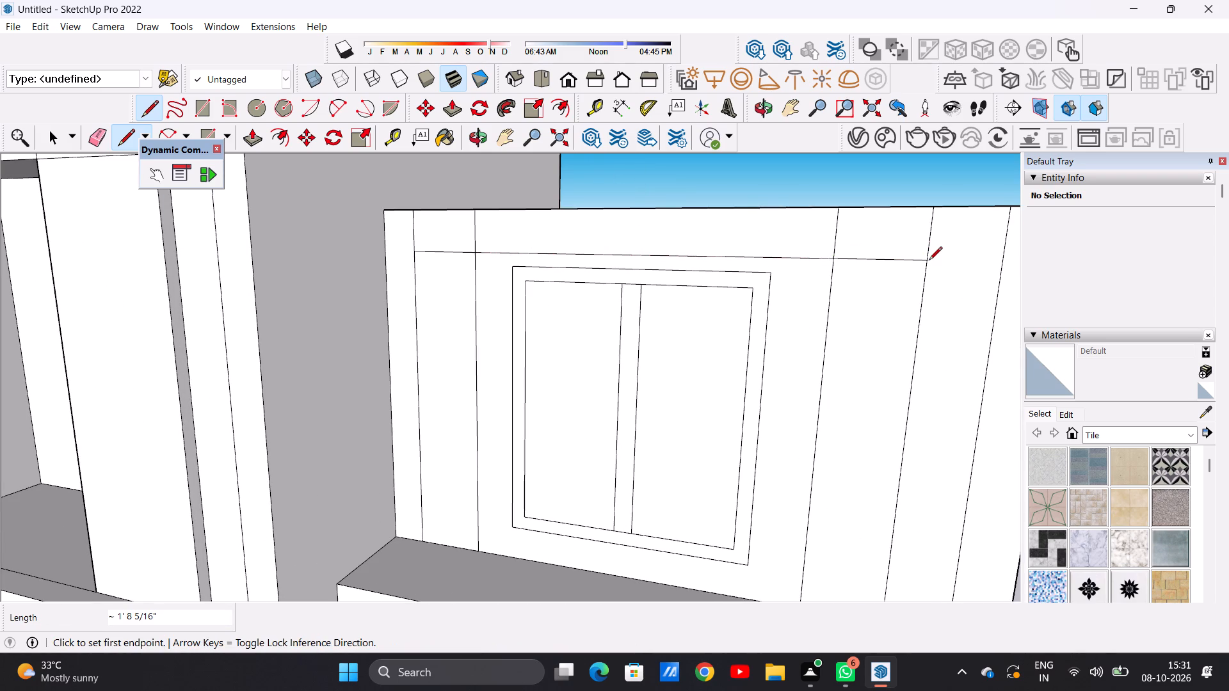
pyautogui.press('space')
# Erase the inner edges of both vertical strips above the horizontal line to form one continuous beam face.
pyautogui.scroll(-5, 864, 305)
pyautogui.scroll(5, 865, 267)
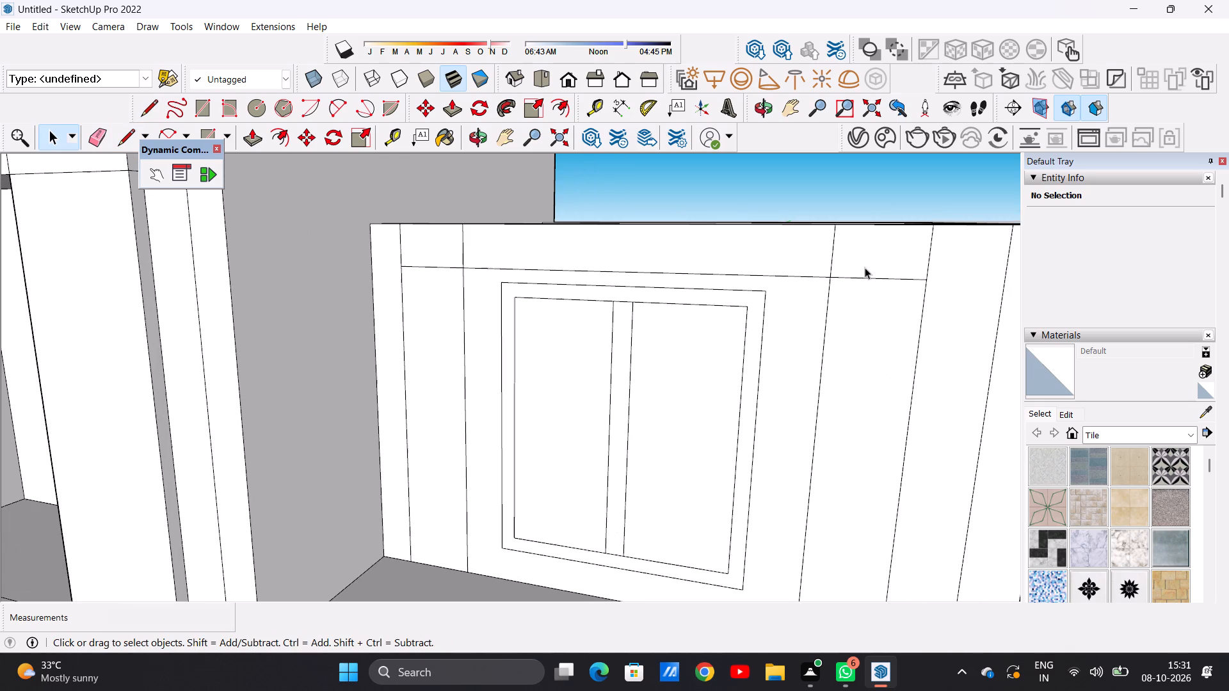
pyautogui.scroll(2, 841, 257)
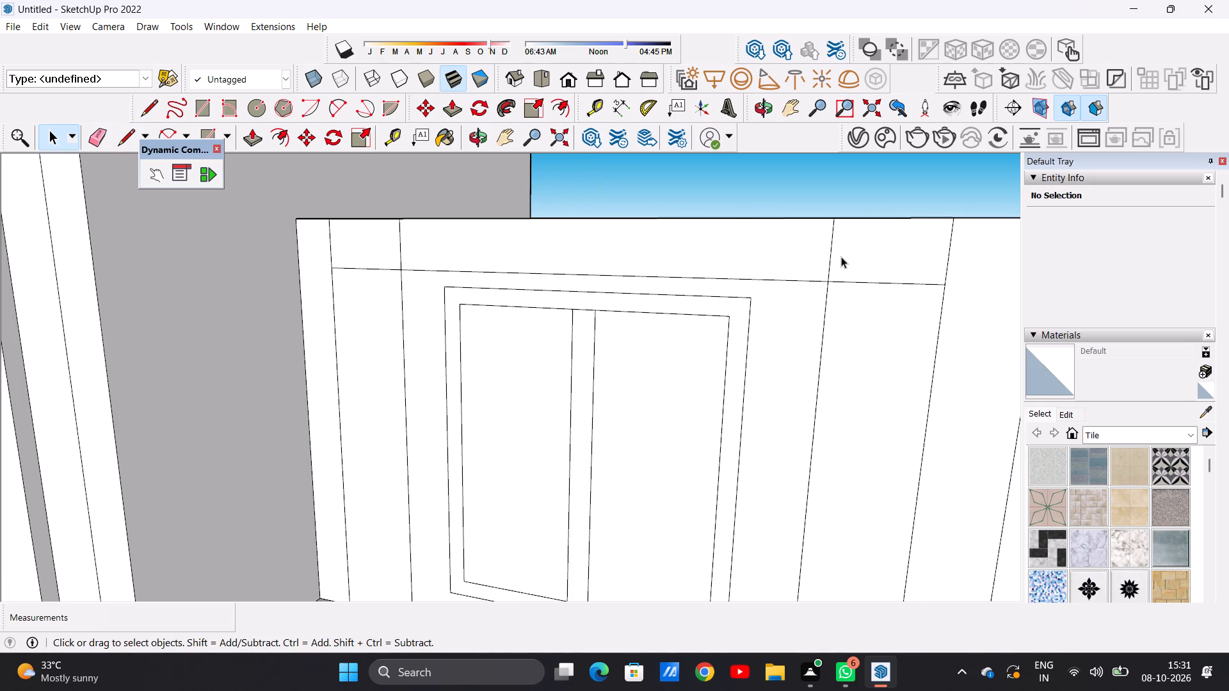
pyautogui.press('e')
pyautogui.scroll(4, 841, 257)
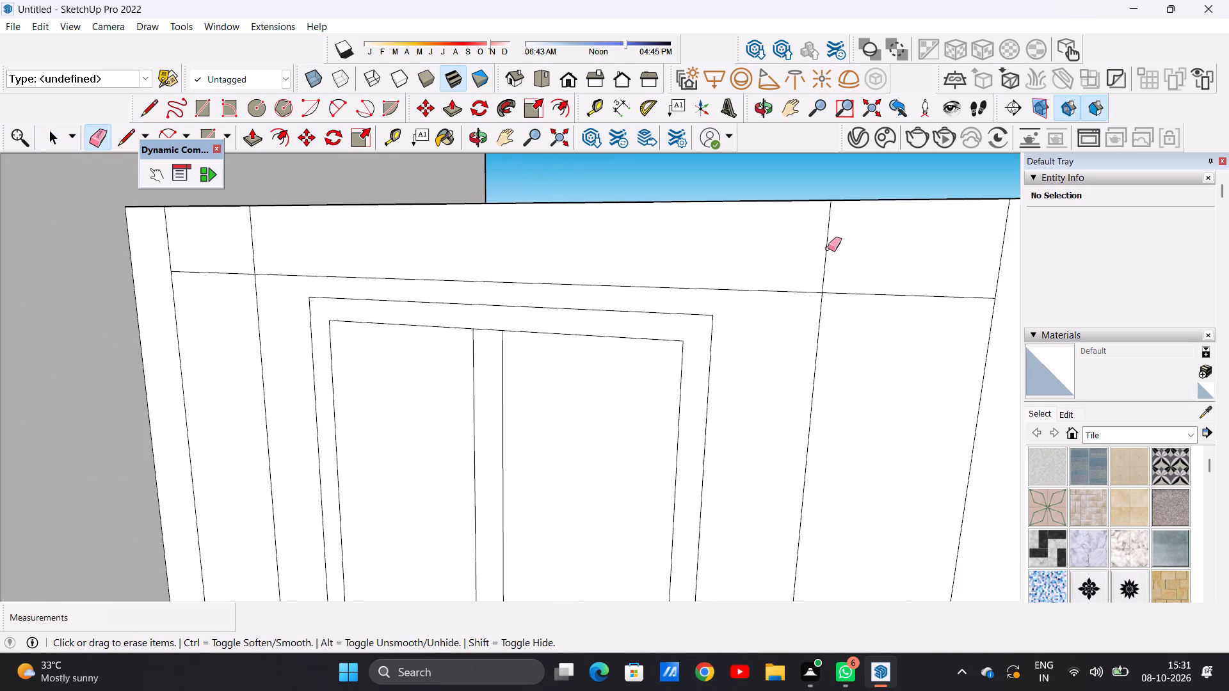
pyautogui.moveTo(823, 246); pyautogui.dragTo(840, 253)
pyautogui.click(249, 228)
pyautogui.press('space')
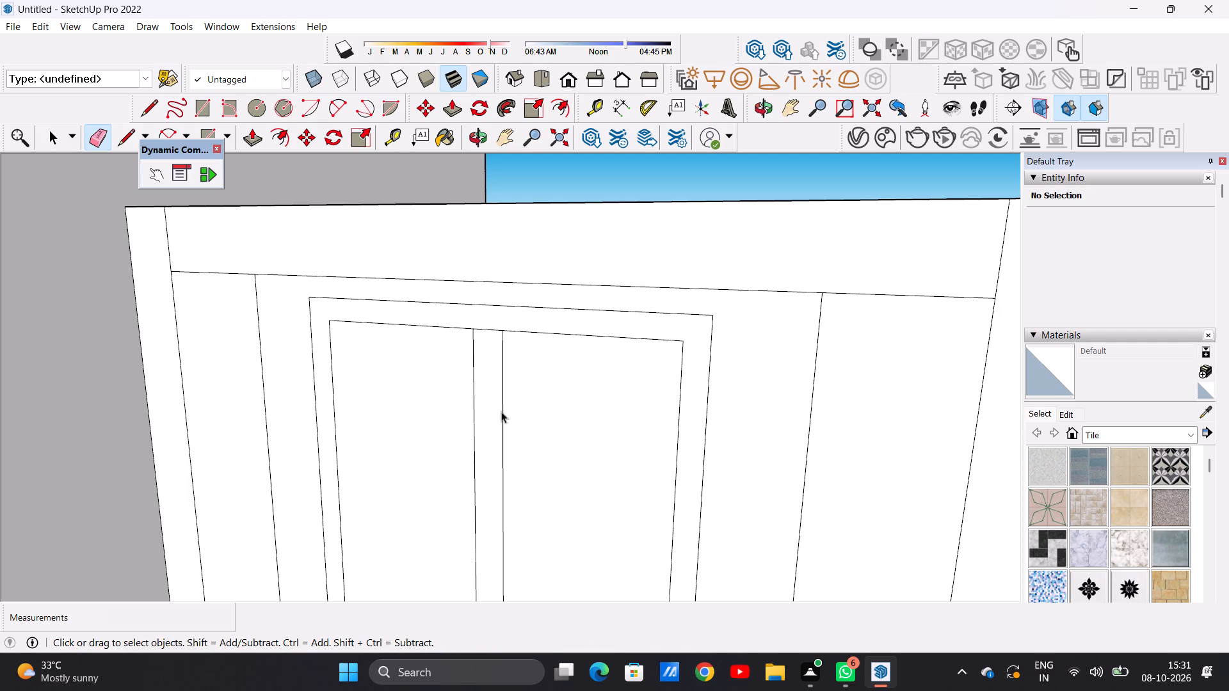
# Pull the beam face above the upper window out about 9 15/16" from the wall.
pyautogui.scroll(-10, 547, 402)
pyautogui.moveTo(782, 333); pyautogui.dragTo(728, 303, button='middle')
pyautogui.scroll(3, 687, 305)
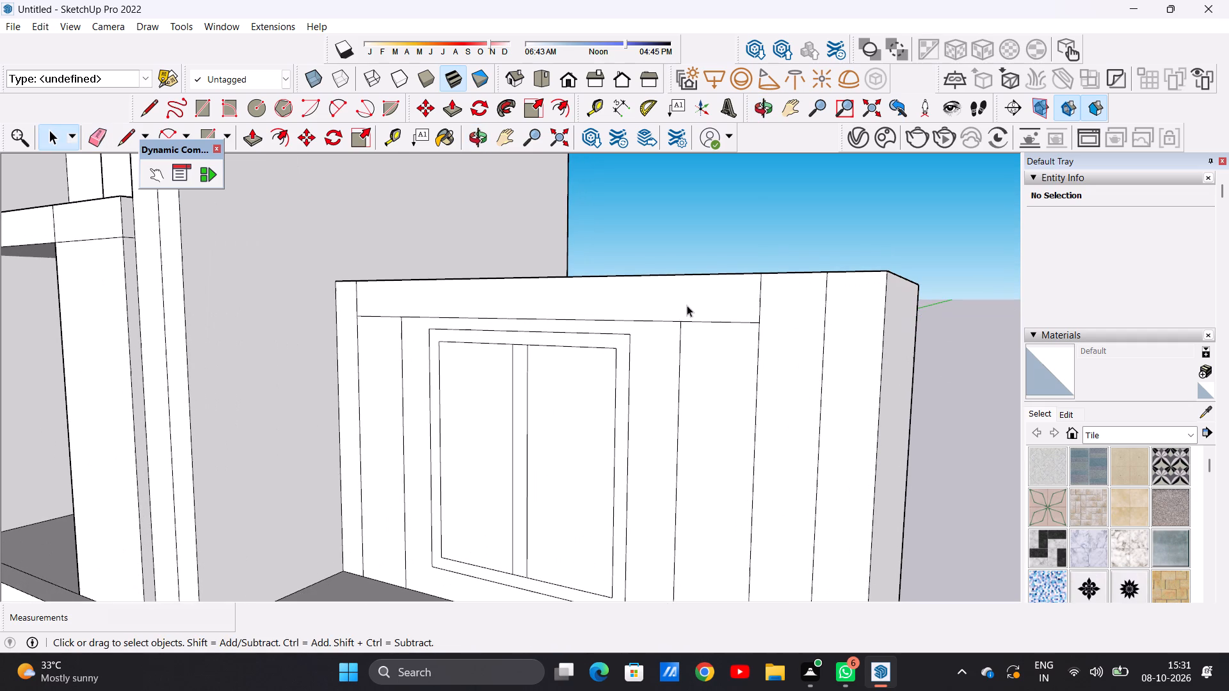
pyautogui.press('p')
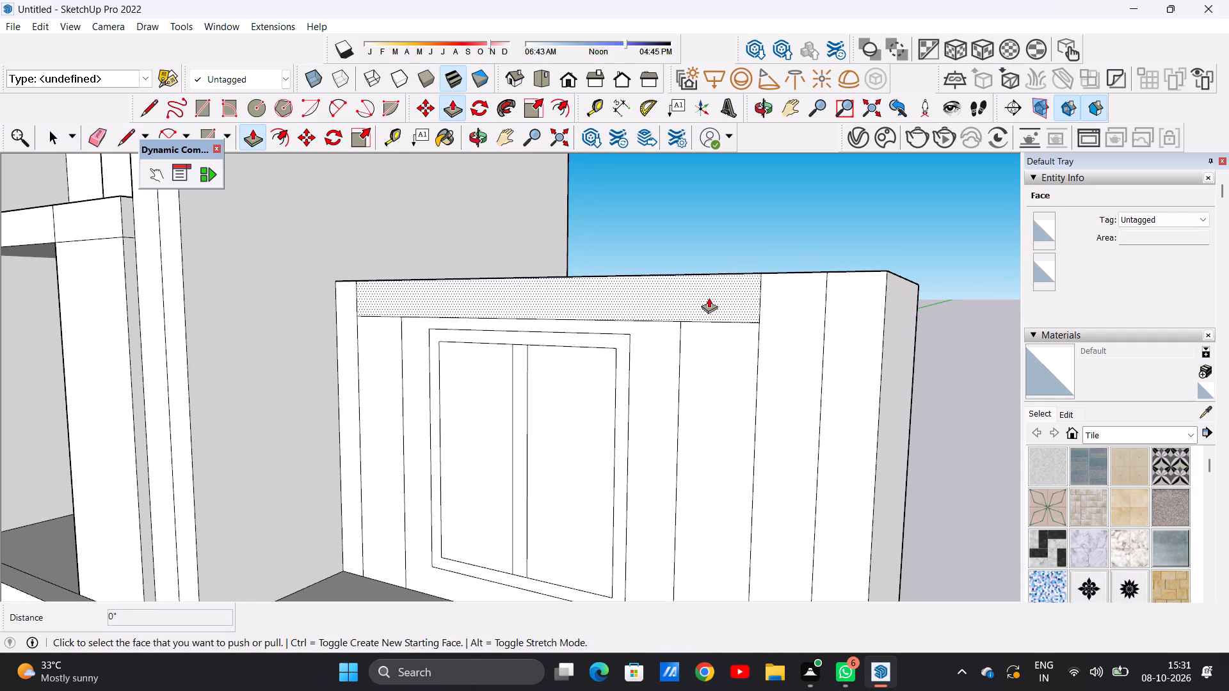
pyautogui.click(709, 299)
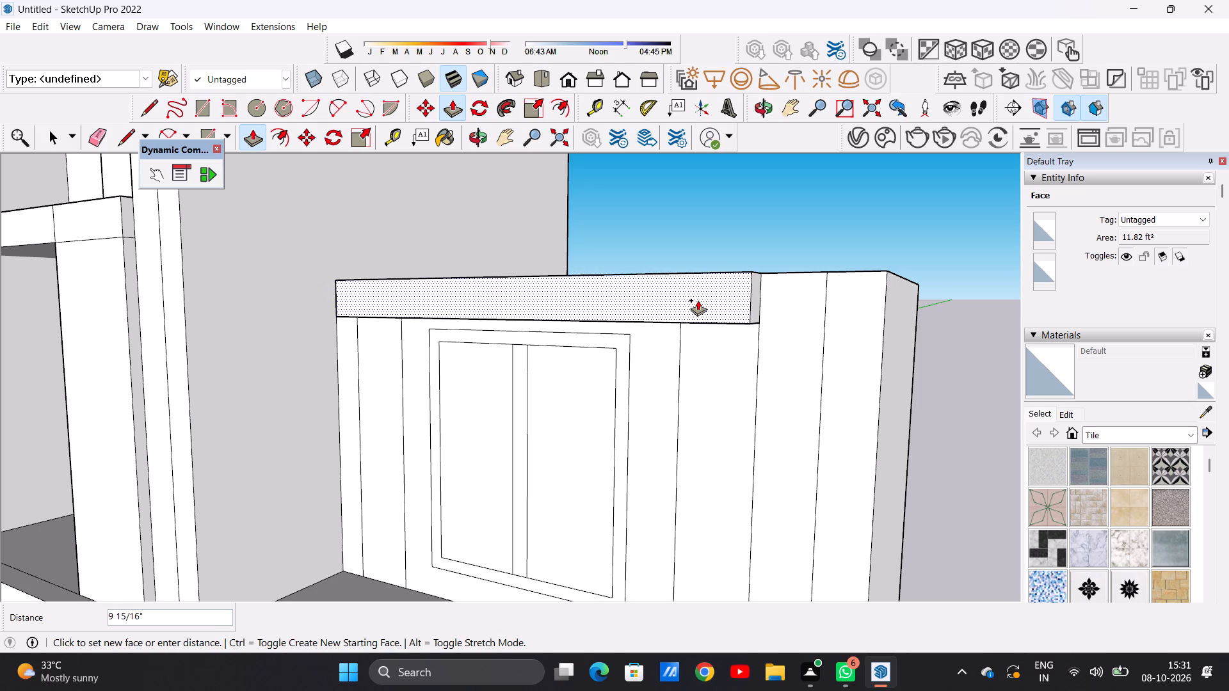
pyautogui.click(698, 300)
# Pull both pillar strips beside the upper window out 9 15/16", flush with the beam's front face.
pyautogui.moveTo(759, 356); pyautogui.dragTo(687, 391, button='middle')
pyautogui.scroll(6, 680, 397)
pyautogui.click(679, 397)
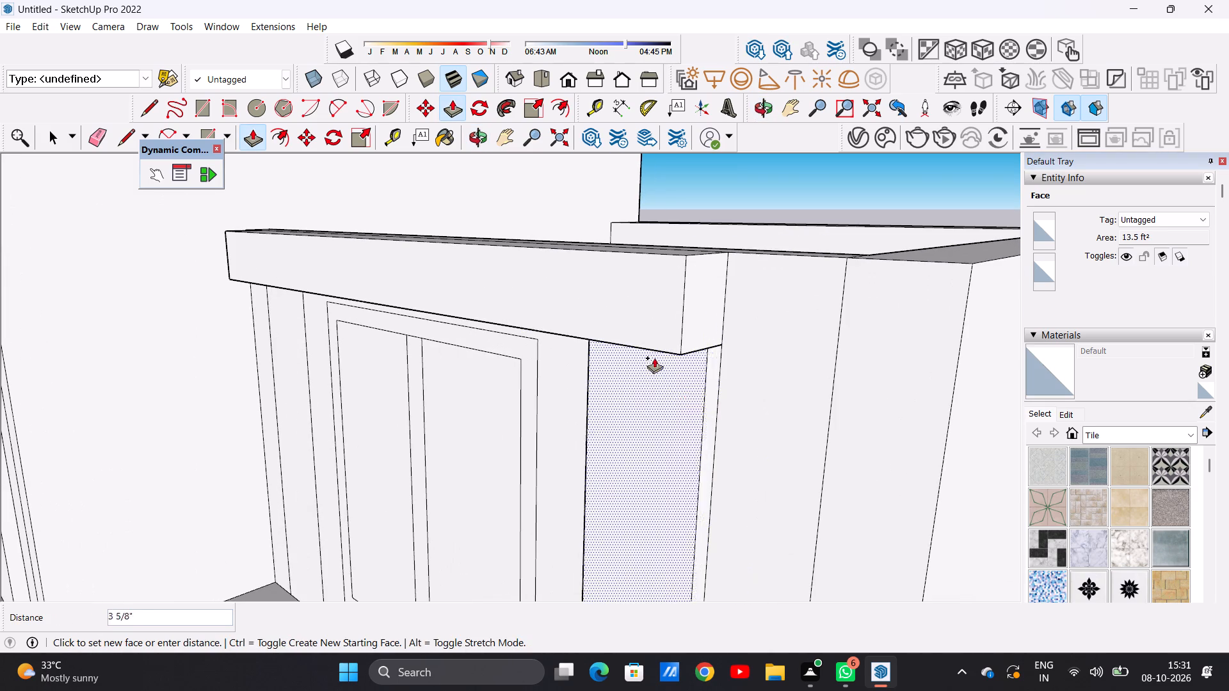
pyautogui.click(684, 346)
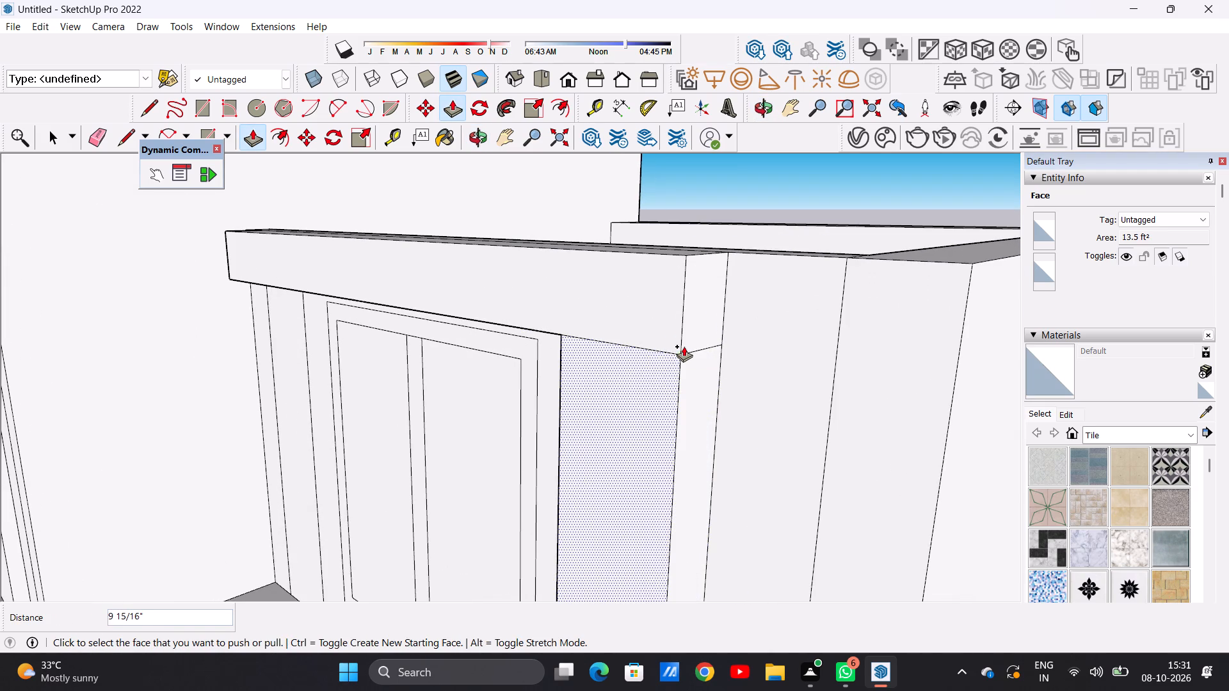
pyautogui.scroll(-11, 759, 405)
pyautogui.moveTo(548, 363); pyautogui.dragTo(824, 360, button='middle')
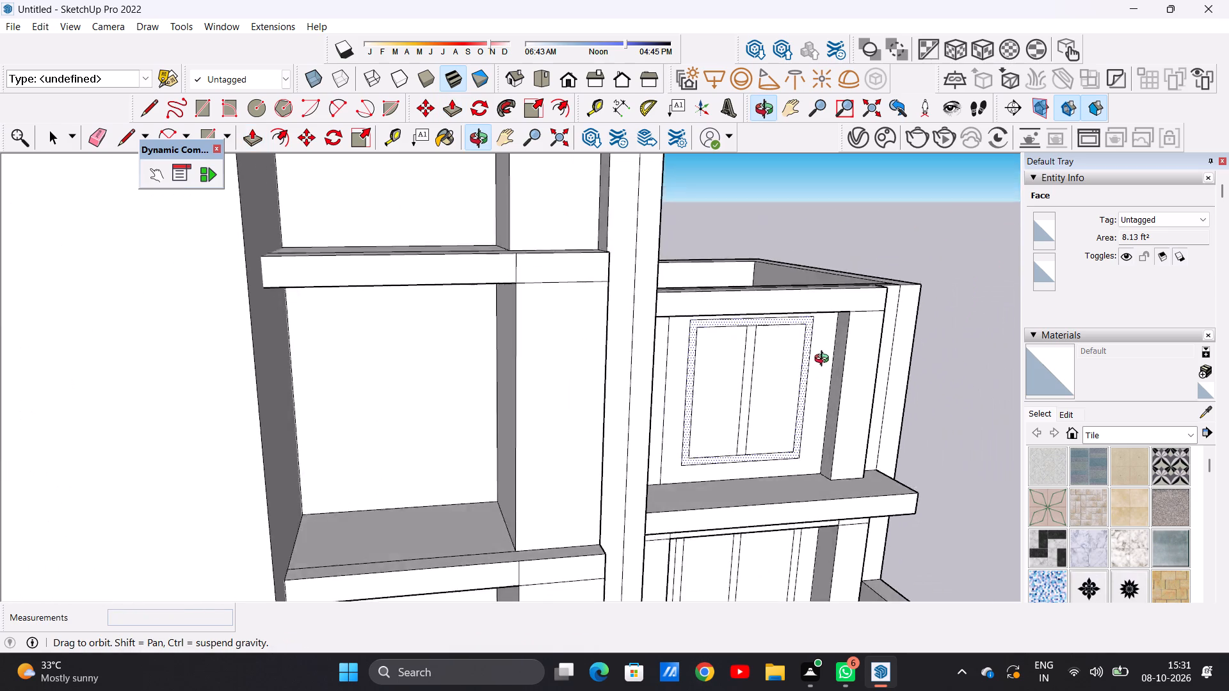
pyautogui.moveTo(824, 360); pyautogui.dragTo(791, 329, button='middle')
pyautogui.scroll(8, 664, 357)
pyautogui.click(622, 363)
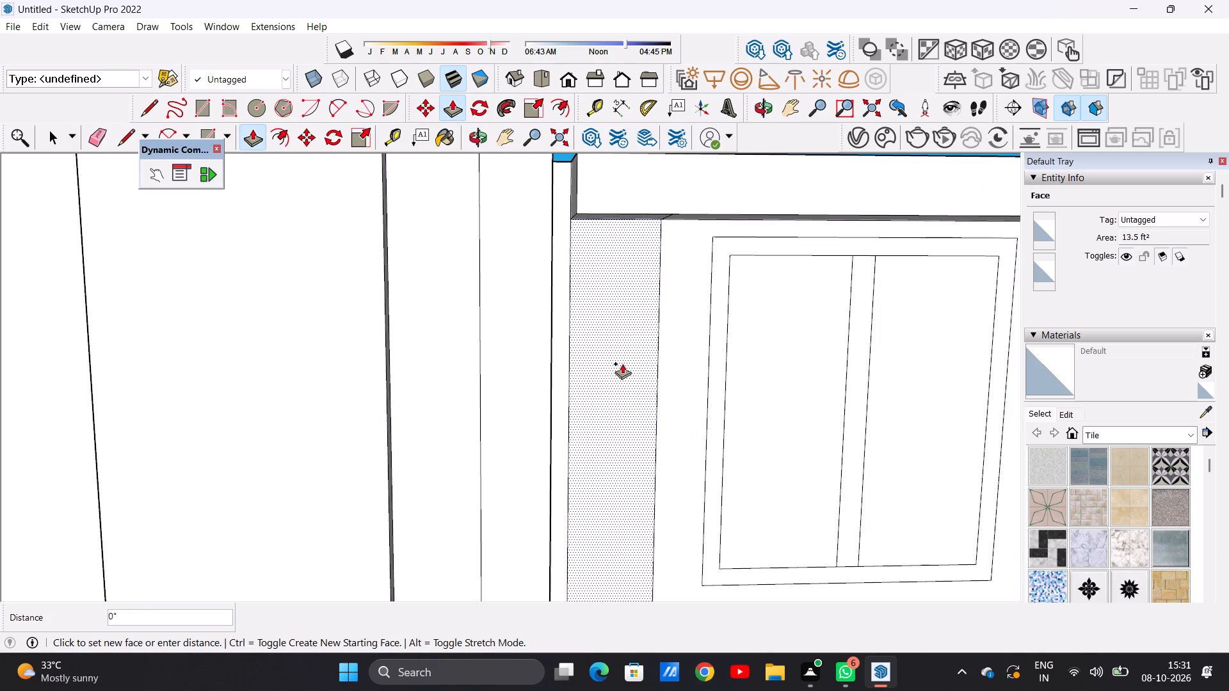
pyautogui.click(573, 209)
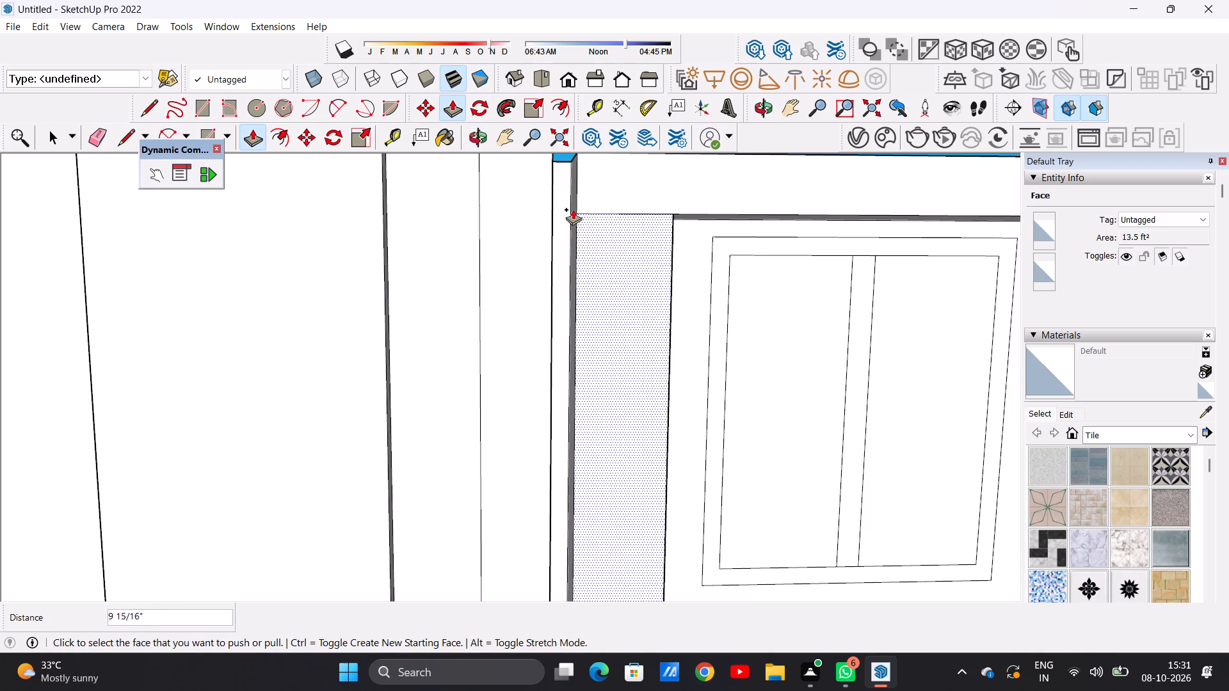
pyautogui.press('space')
# Examine the right wing's upper pillar-and-beam frame and its open top against the rest of the facade.
pyautogui.scroll(-10, 664, 399)
pyautogui.moveTo(776, 399); pyautogui.dragTo(685, 397, button='middle')
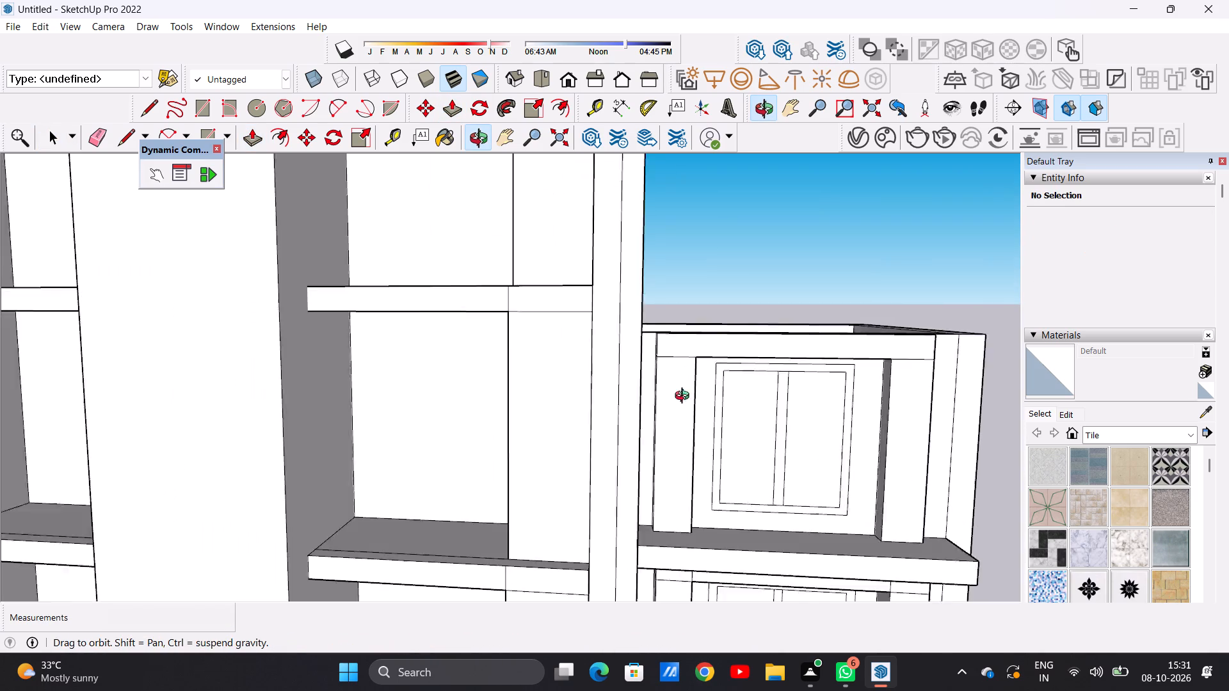
pyautogui.moveTo(685, 397); pyautogui.dragTo(743, 353, button='middle')
pyautogui.scroll(-3, 666, 428)
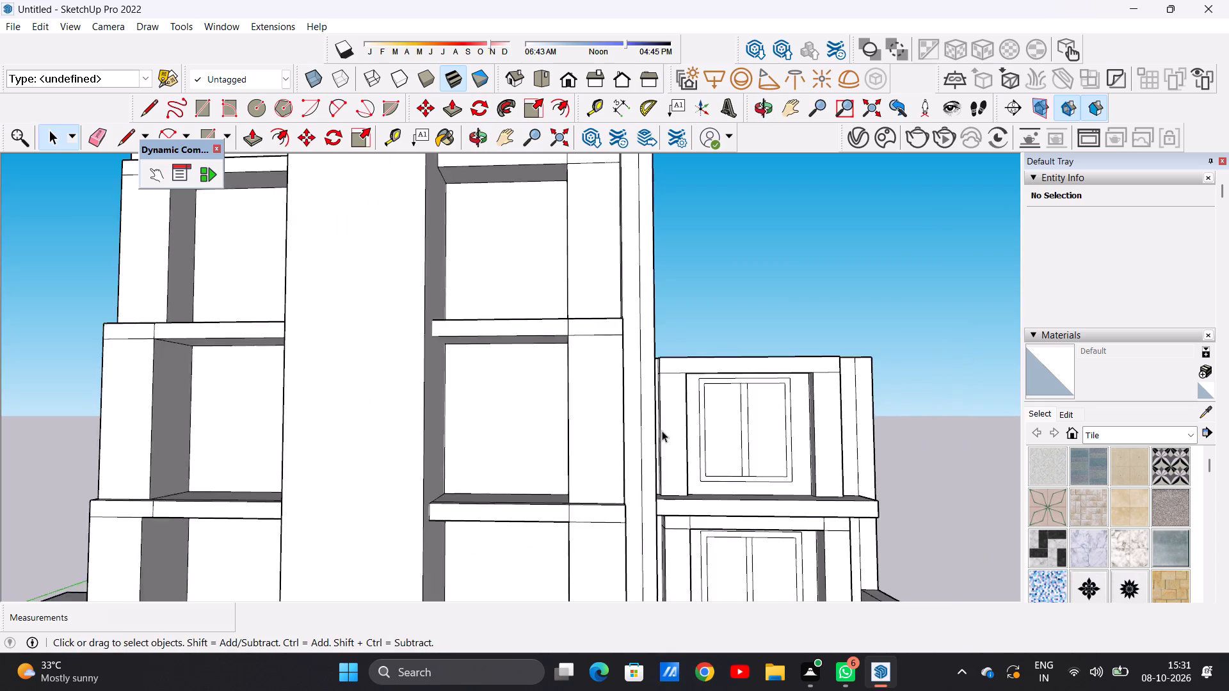
pyautogui.scroll(-6, 662, 431)
pyautogui.scroll(4, 771, 431)
pyautogui.scroll(-1, 774, 436)
pyautogui.moveTo(760, 411); pyautogui.dragTo(737, 548, button='middle')
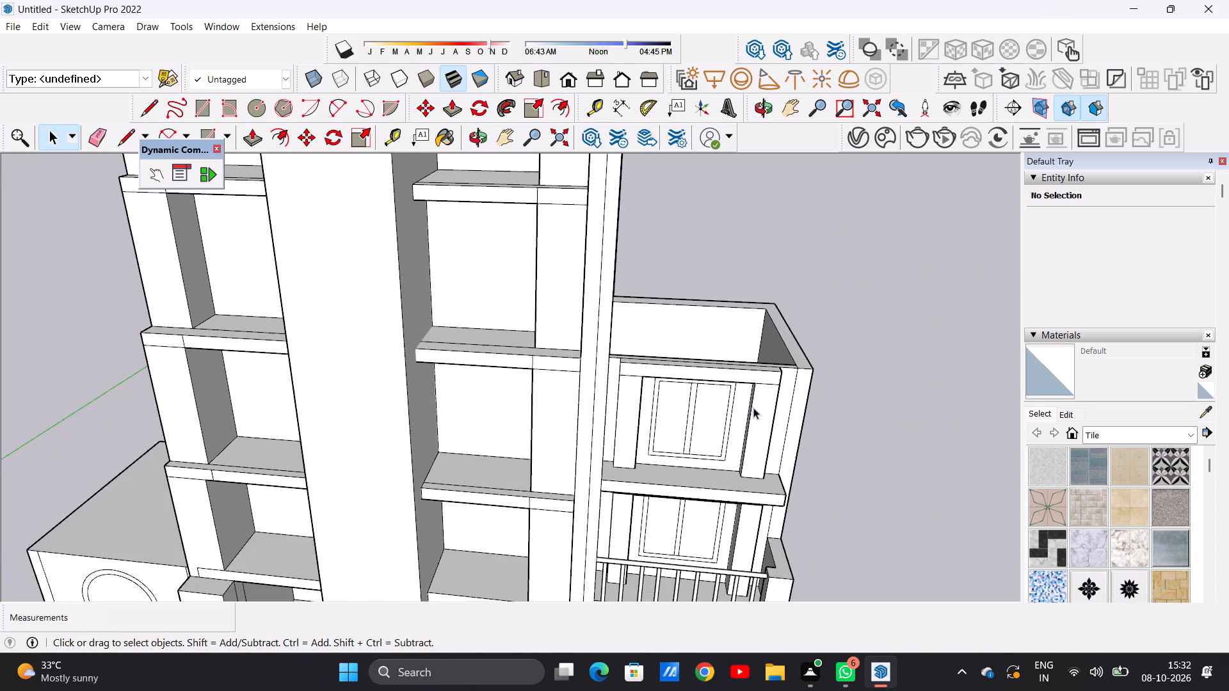
pyautogui.scroll(15, 762, 373)
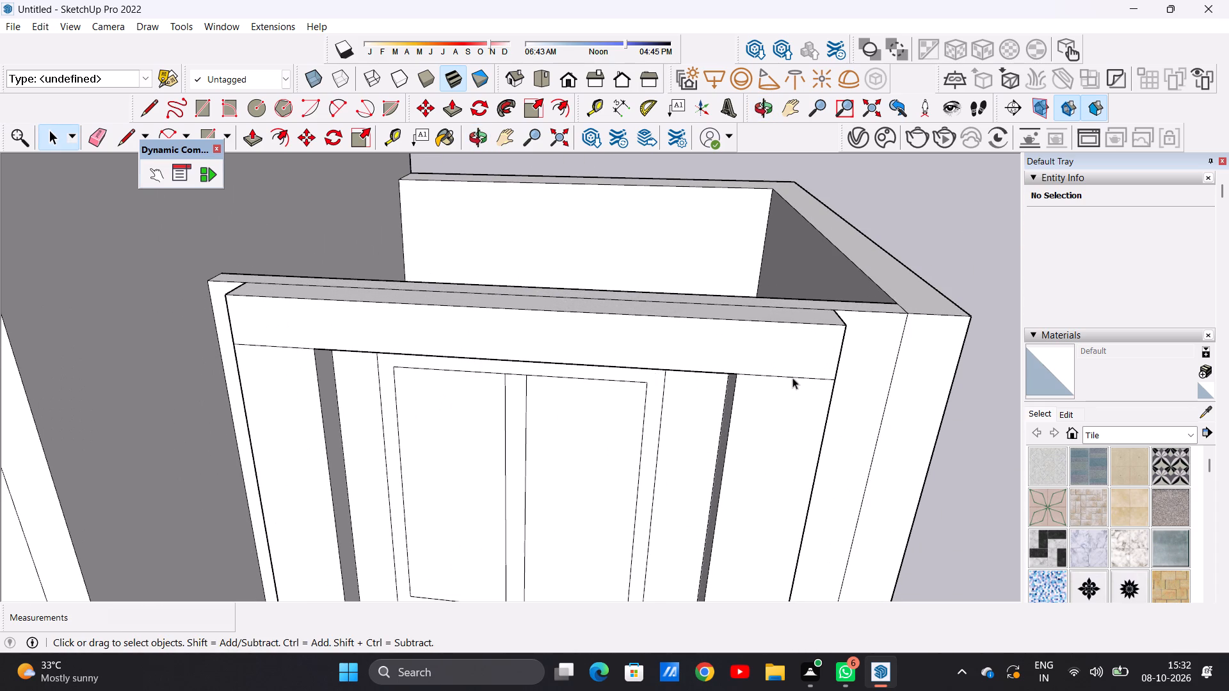
pyautogui.scroll(-9, 792, 377)
pyautogui.moveTo(753, 400); pyautogui.dragTo(768, 345, button='middle')
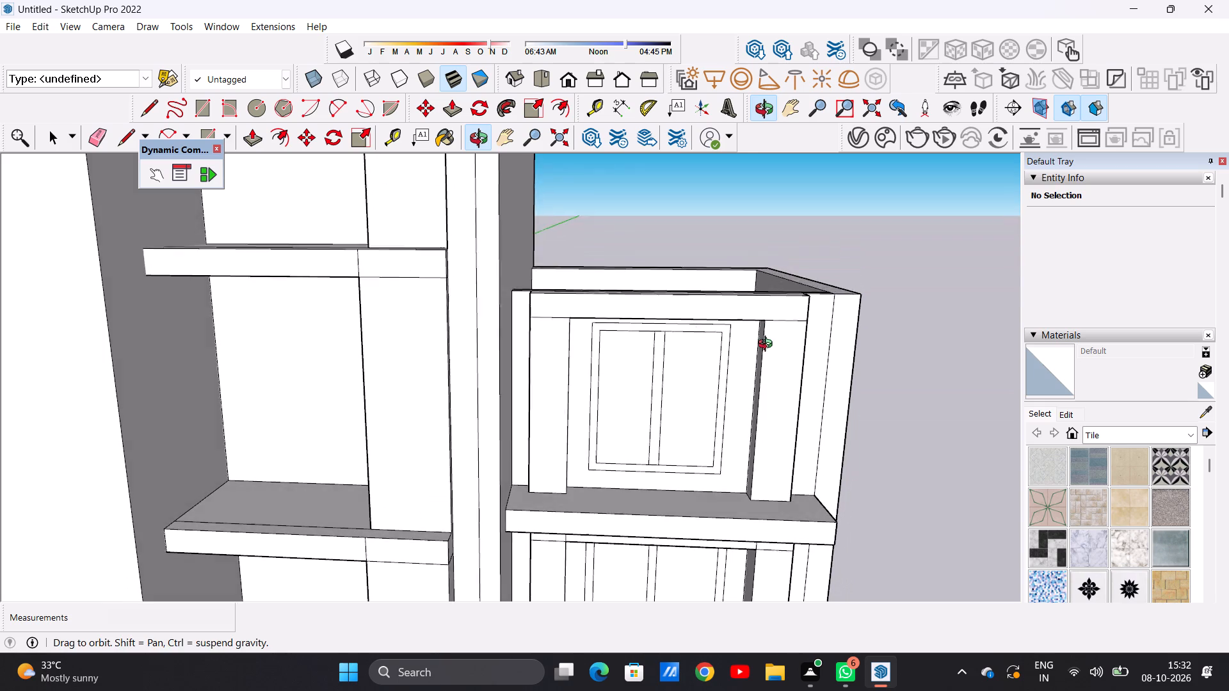
pyautogui.moveTo(768, 345); pyautogui.dragTo(765, 349, button='middle')
pyautogui.scroll(-6, 760, 356)
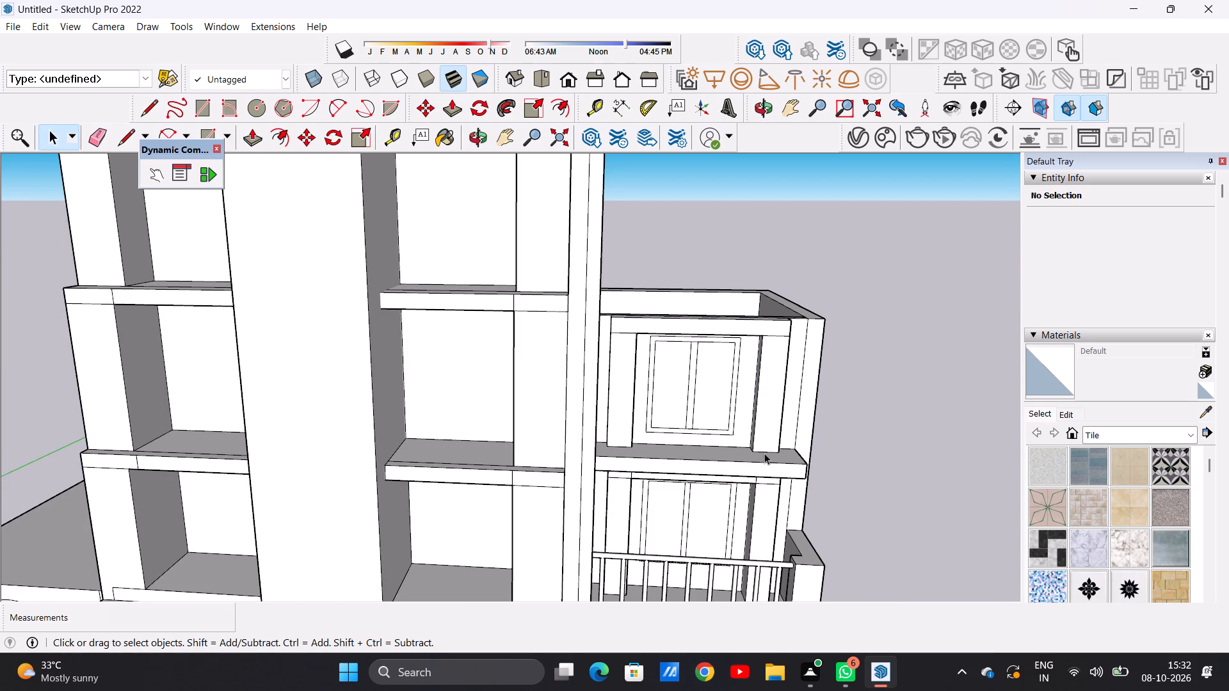
pyautogui.moveTo(766, 444); pyautogui.dragTo(723, 335, button='middle')
pyautogui.moveTo(677, 369); pyautogui.dragTo(657, 422, button='middle')
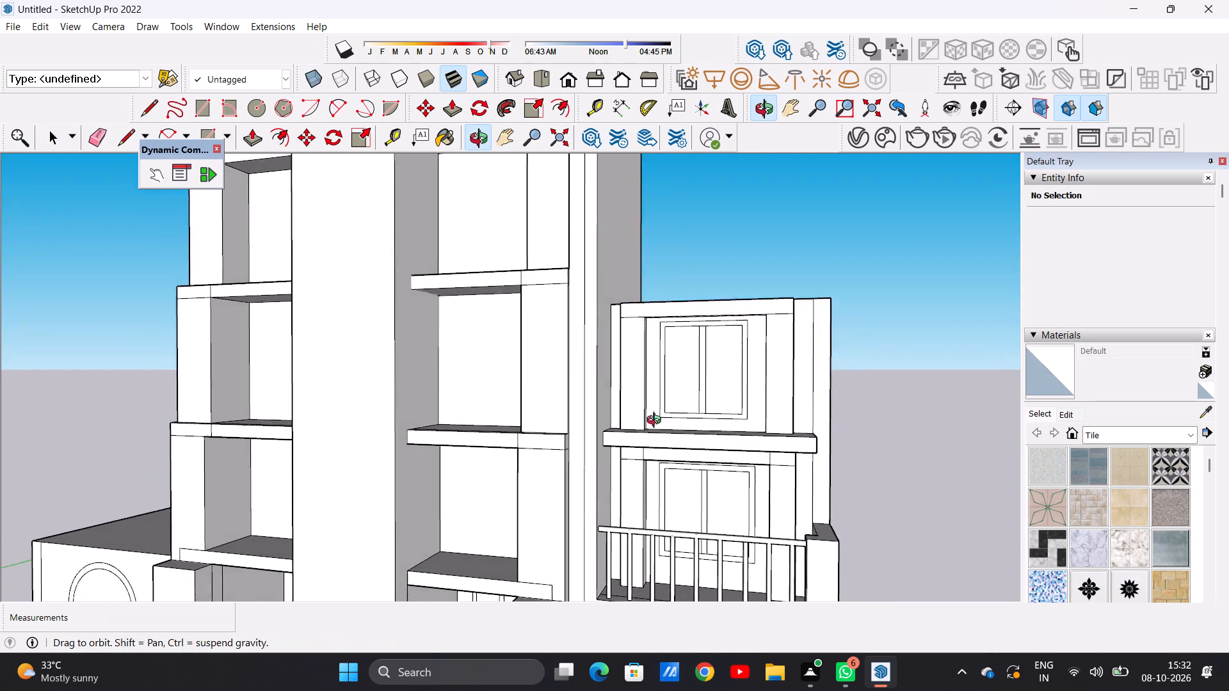
pyautogui.moveTo(657, 422); pyautogui.dragTo(650, 442, button='middle')
pyautogui.scroll(-1, 755, 461)
pyautogui.scroll(-4, 761, 351)
# Copy the right wing's inner floor face straight up to the top of its walls, closing the open top.
pyautogui.moveTo(762, 352); pyautogui.dragTo(762, 422, button='middle')
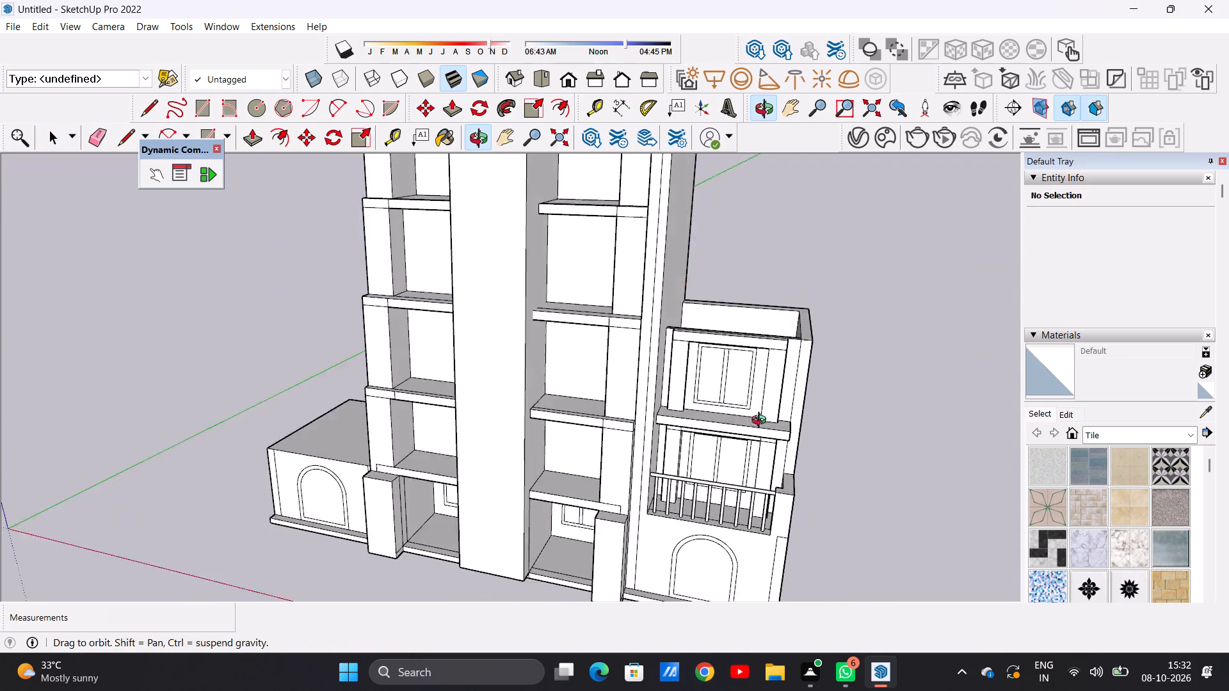
pyautogui.moveTo(762, 422); pyautogui.dragTo(746, 541, button='middle')
pyautogui.scroll(7, 762, 344)
pyautogui.scroll(-1, 764, 349)
pyautogui.scroll(1, 764, 349)
pyautogui.moveTo(760, 417); pyautogui.dragTo(755, 493, button='middle')
pyautogui.scroll(4, 758, 454)
pyautogui.doubleClick(764, 421)
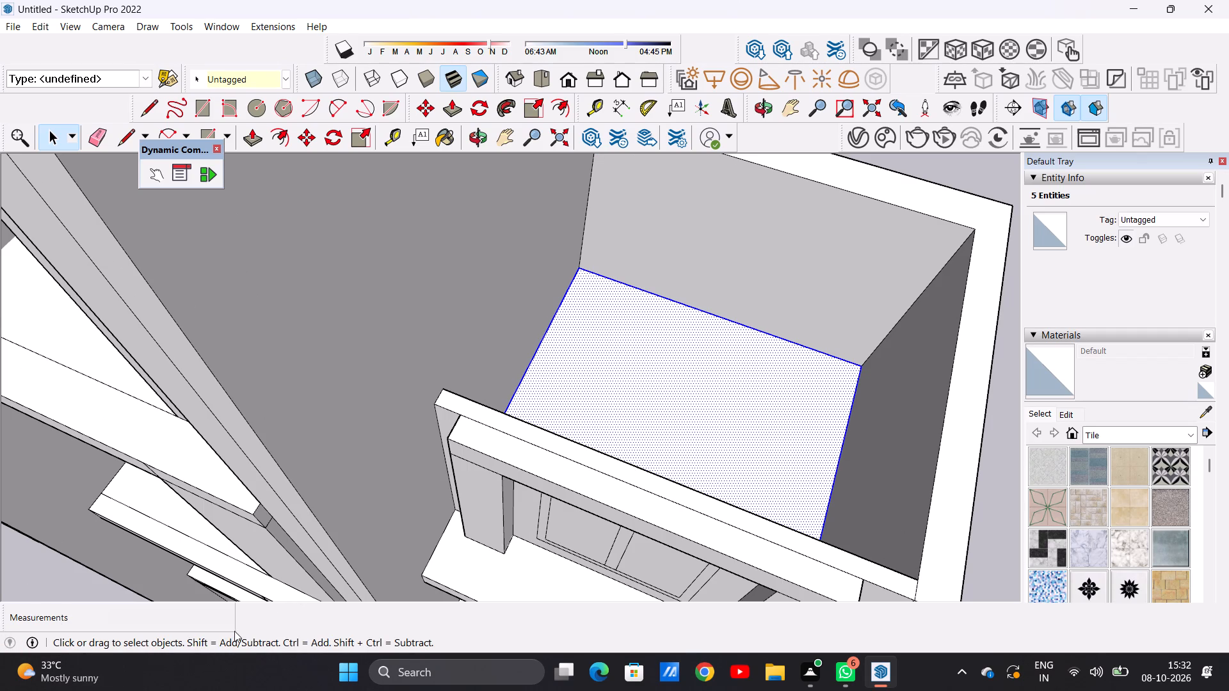
pyautogui.scroll(-8, 696, 416)
pyautogui.scroll(10, 773, 401)
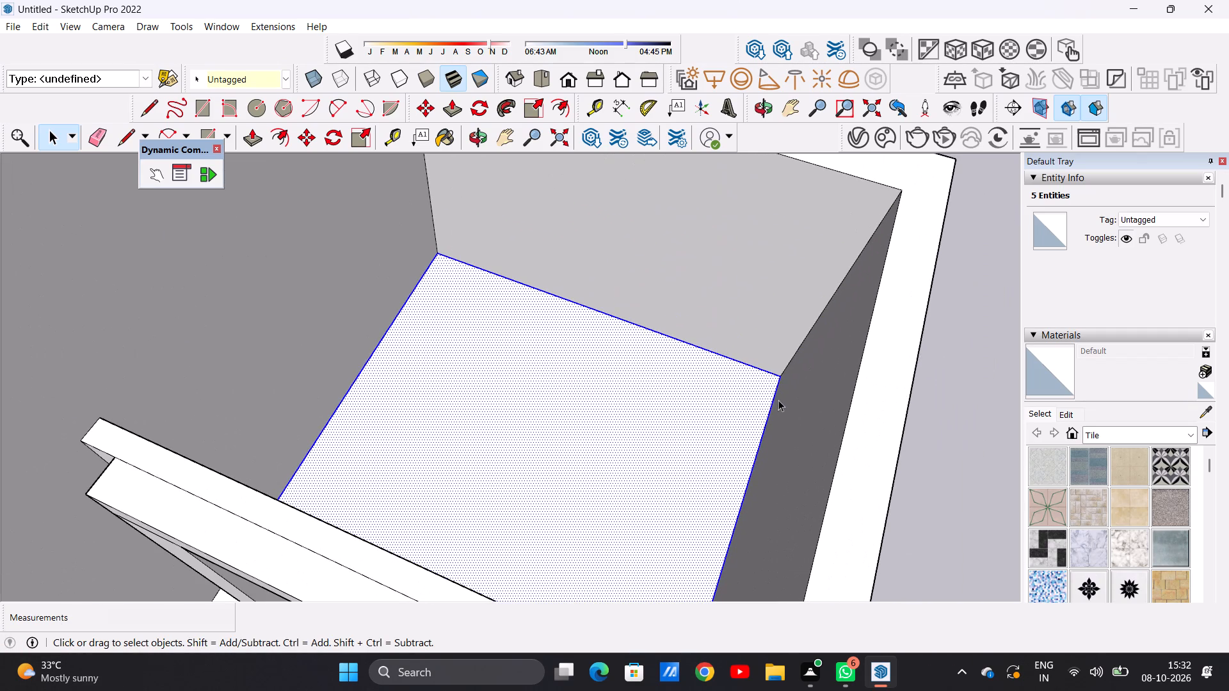
pyautogui.press('m')
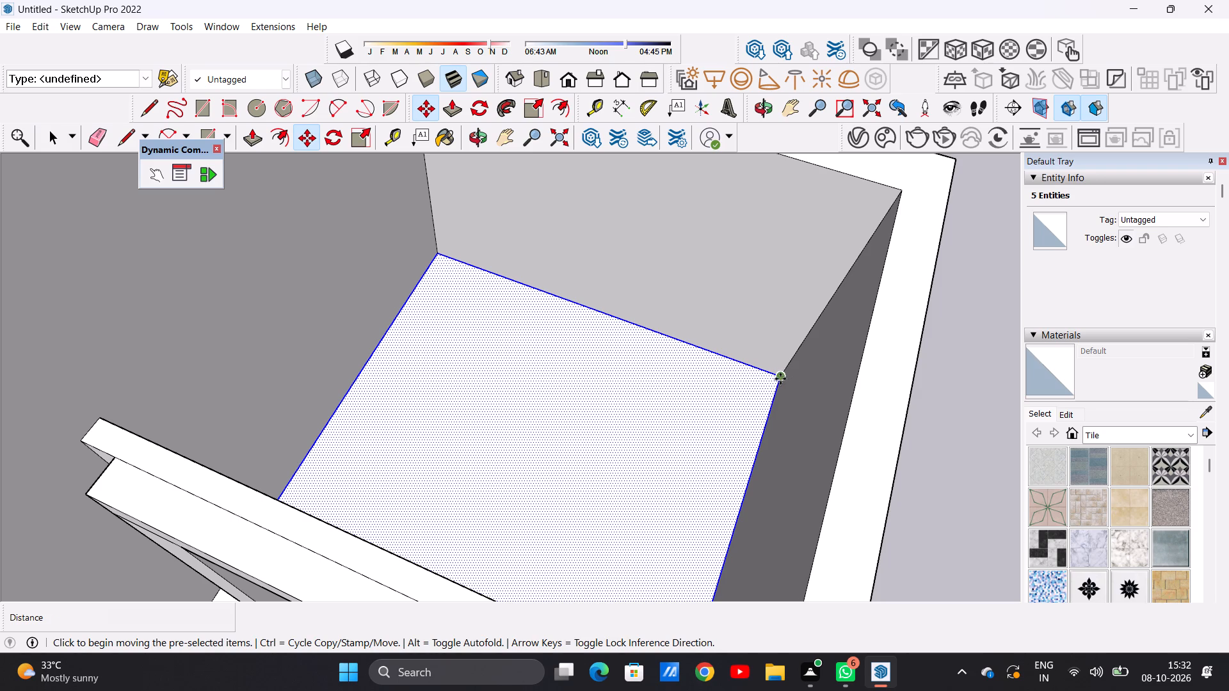
pyautogui.click(780, 379)
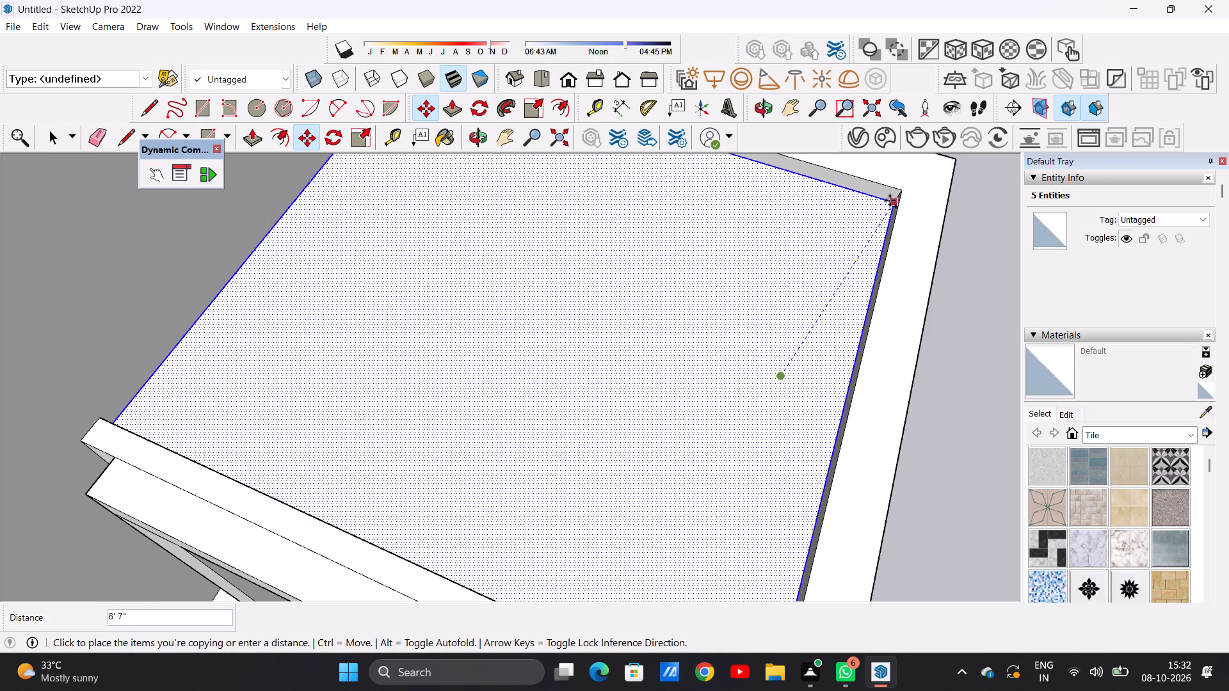
pyautogui.click(897, 189)
pyautogui.press('space')
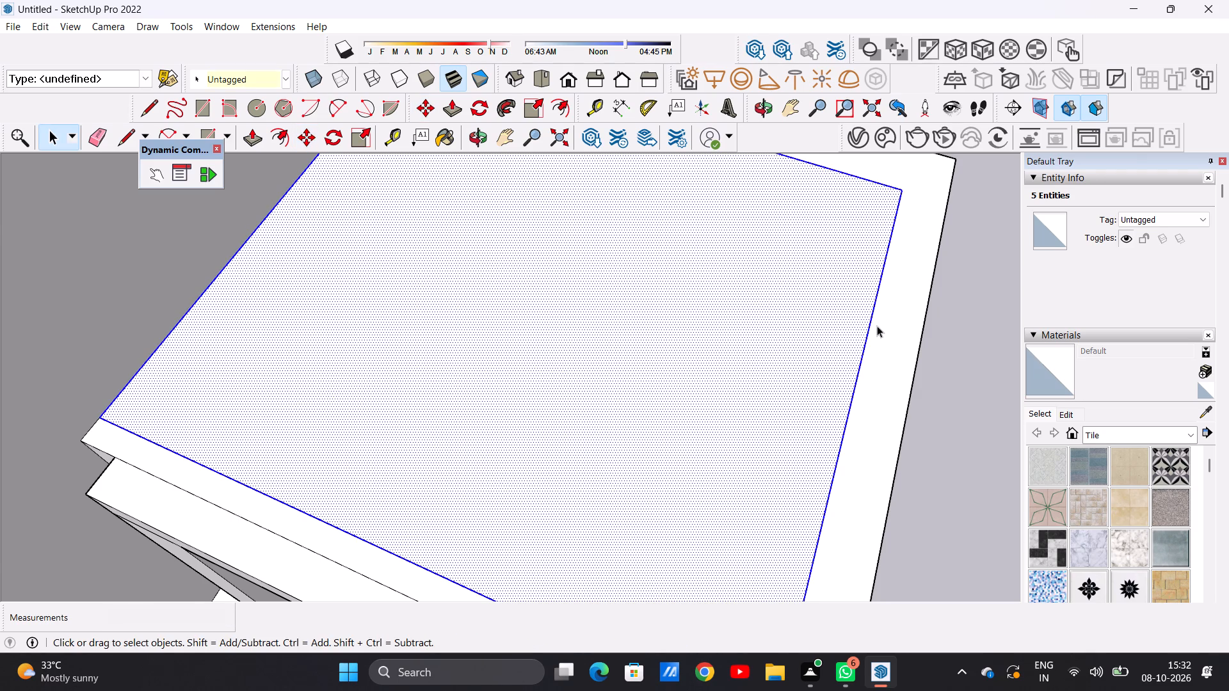
pyautogui.scroll(-11, 875, 332)
pyautogui.click(915, 452)
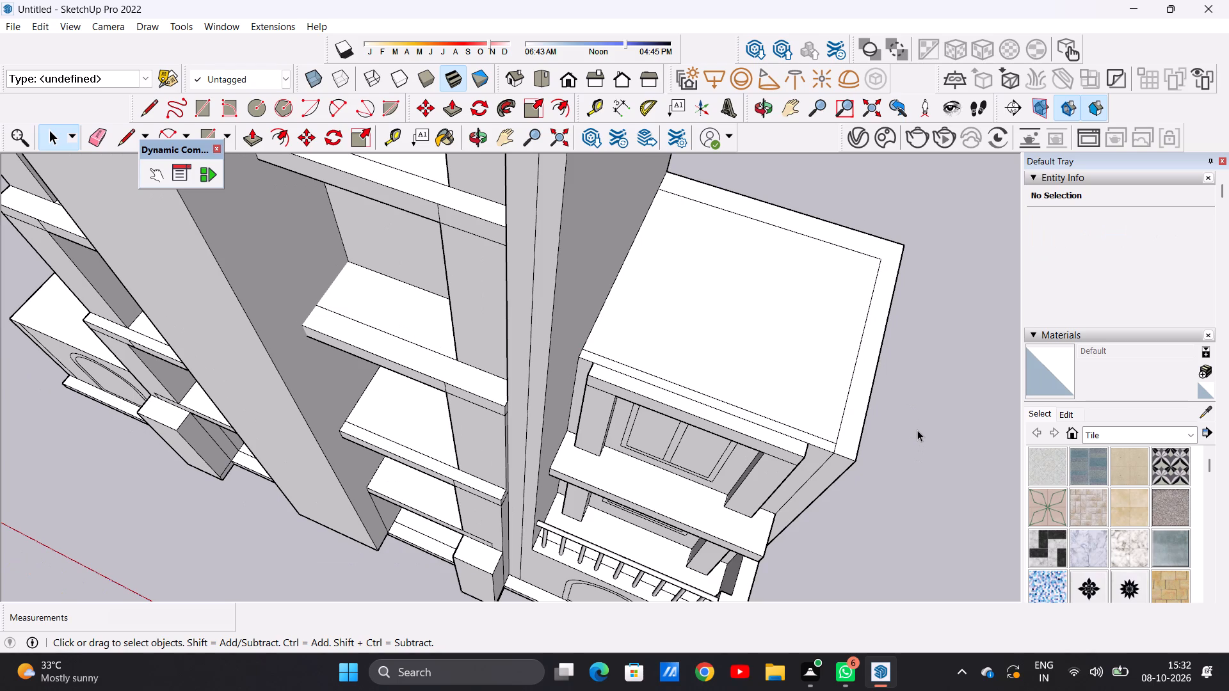
# Pull the right wing's new roof face up 1' above the surrounding wall tops.
pyautogui.scroll(-3, 791, 411)
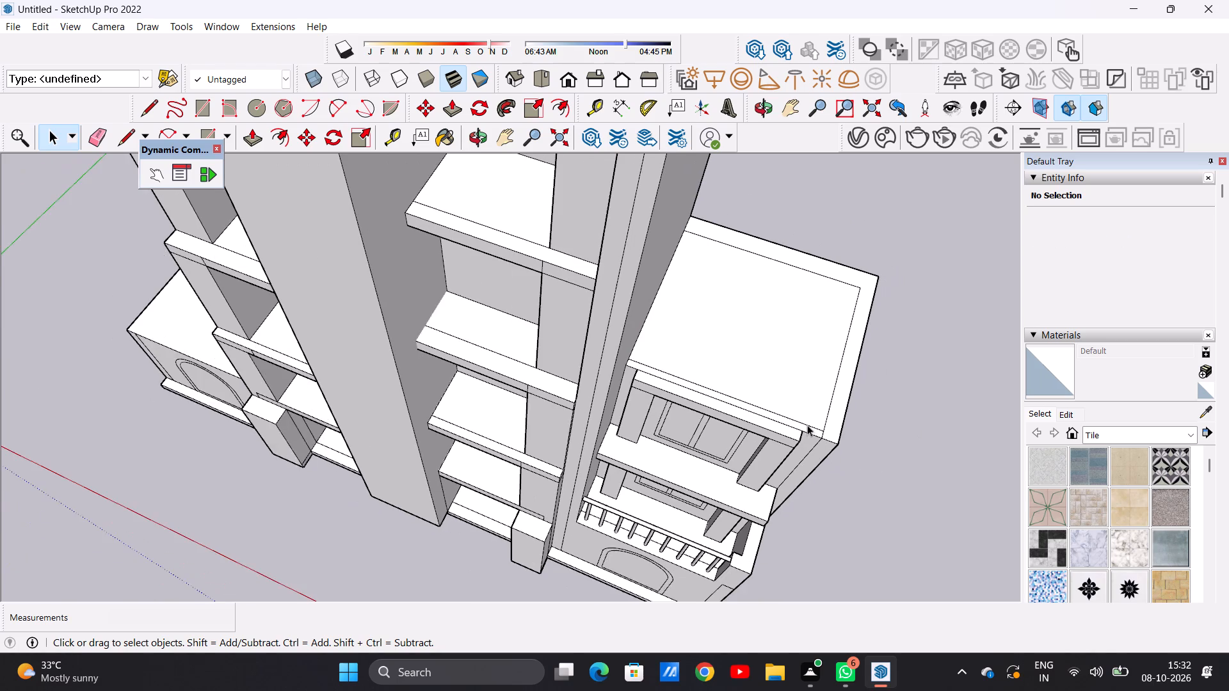
pyautogui.moveTo(806, 425); pyautogui.dragTo(686, 394, button='middle')
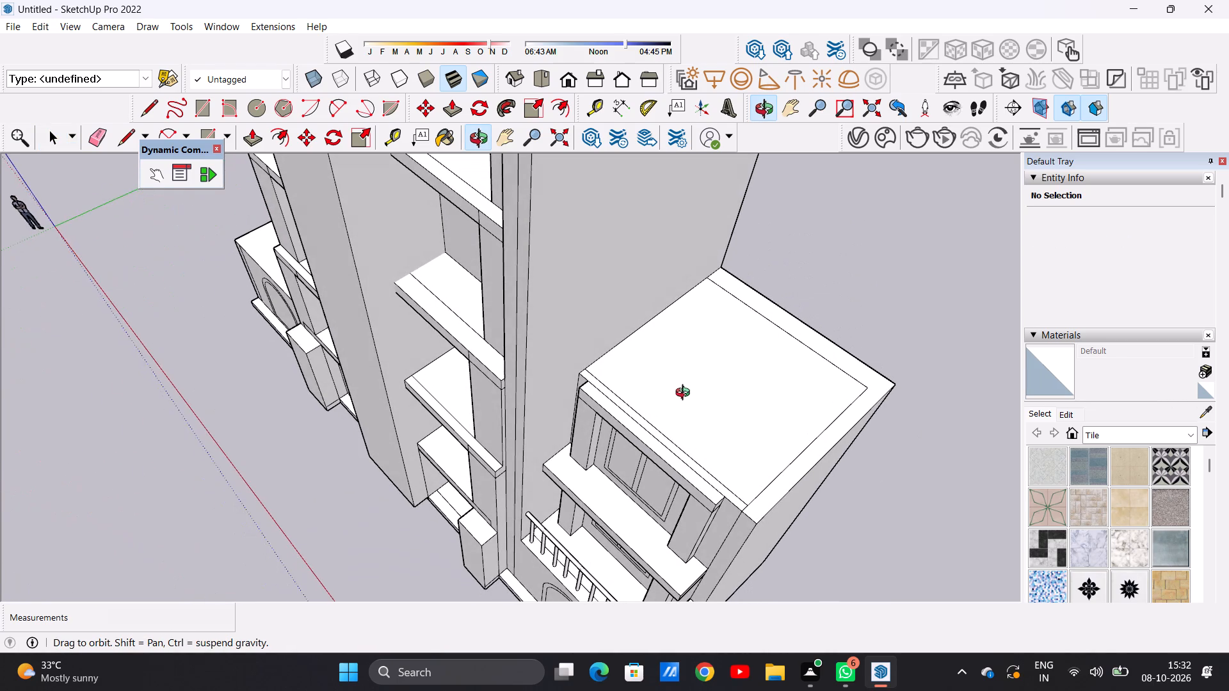
pyautogui.moveTo(686, 394); pyautogui.dragTo(686, 393, button='middle')
pyautogui.scroll(11, 764, 489)
pyautogui.scroll(-6, 733, 473)
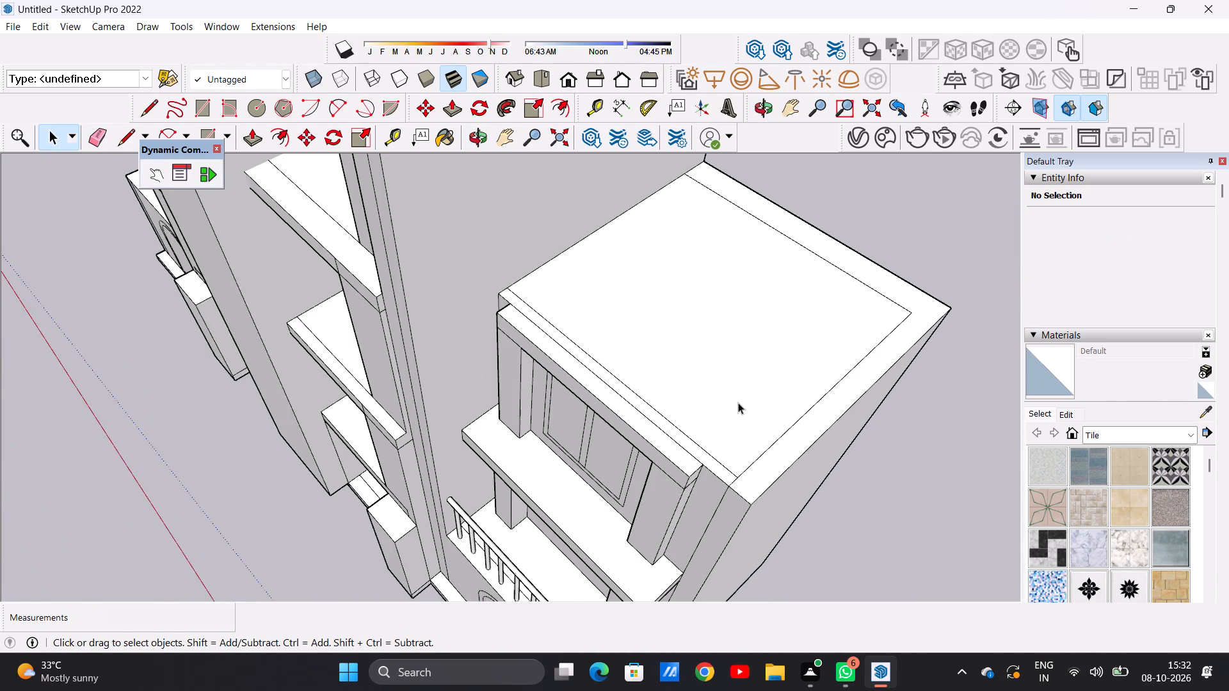
pyautogui.scroll(-2, 738, 402)
pyautogui.moveTo(742, 430); pyautogui.dragTo(742, 412, button='middle')
pyautogui.press('p')
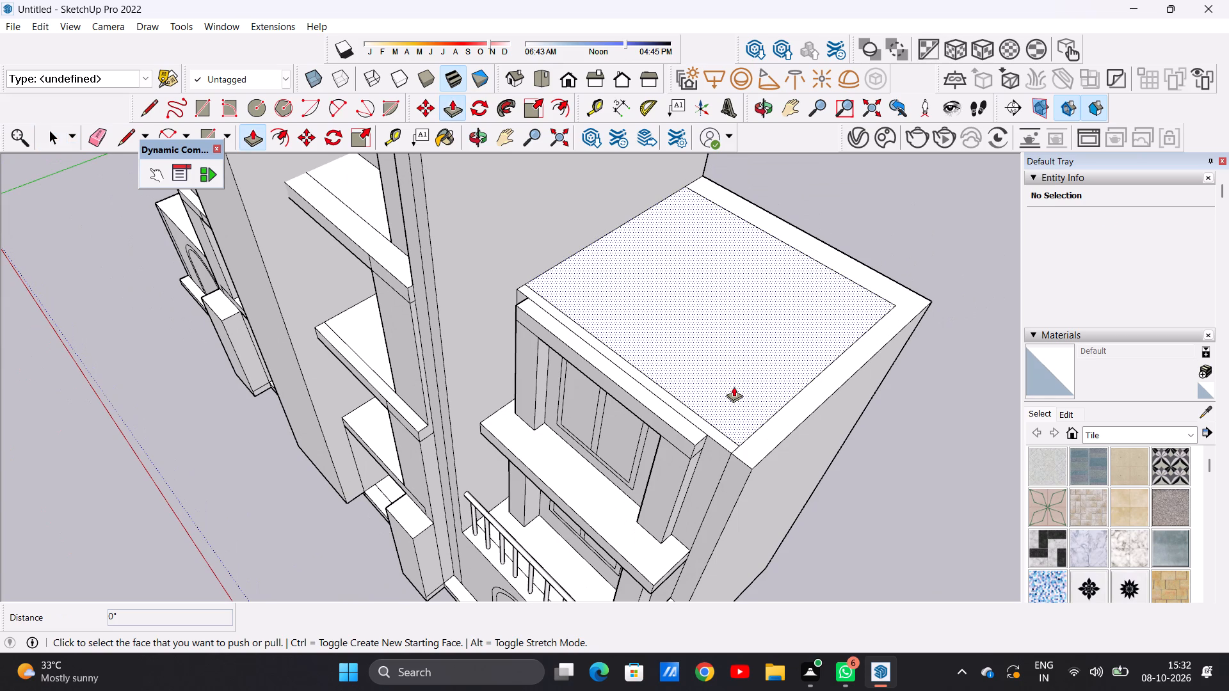
pyautogui.click(734, 386)
pyautogui.write("1'")
pyautogui.press('Return')
pyautogui.press('space')
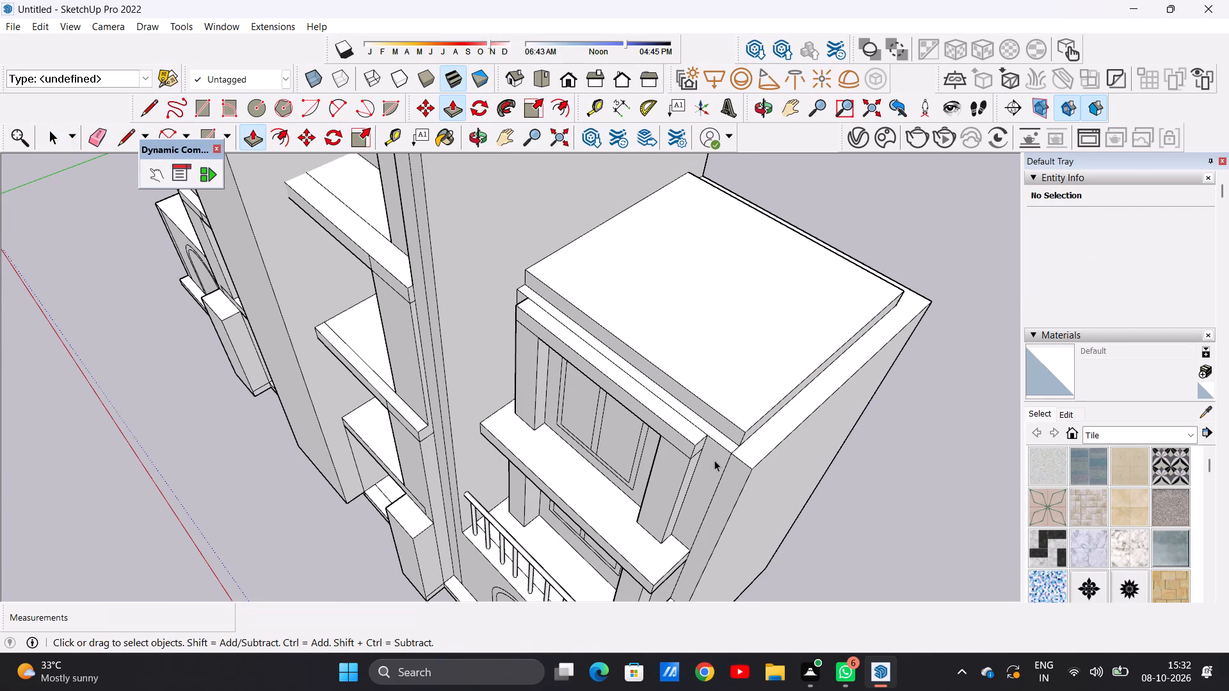
# Pull the right wing's roof slab front face out 3' 5 3/16", flush with the front of the slab below the upper window.
pyautogui.moveTo(720, 439); pyautogui.dragTo(826, 273, button='middle')
pyautogui.scroll(-4, 794, 289)
pyautogui.moveTo(789, 270); pyautogui.dragTo(788, 277, button='middle')
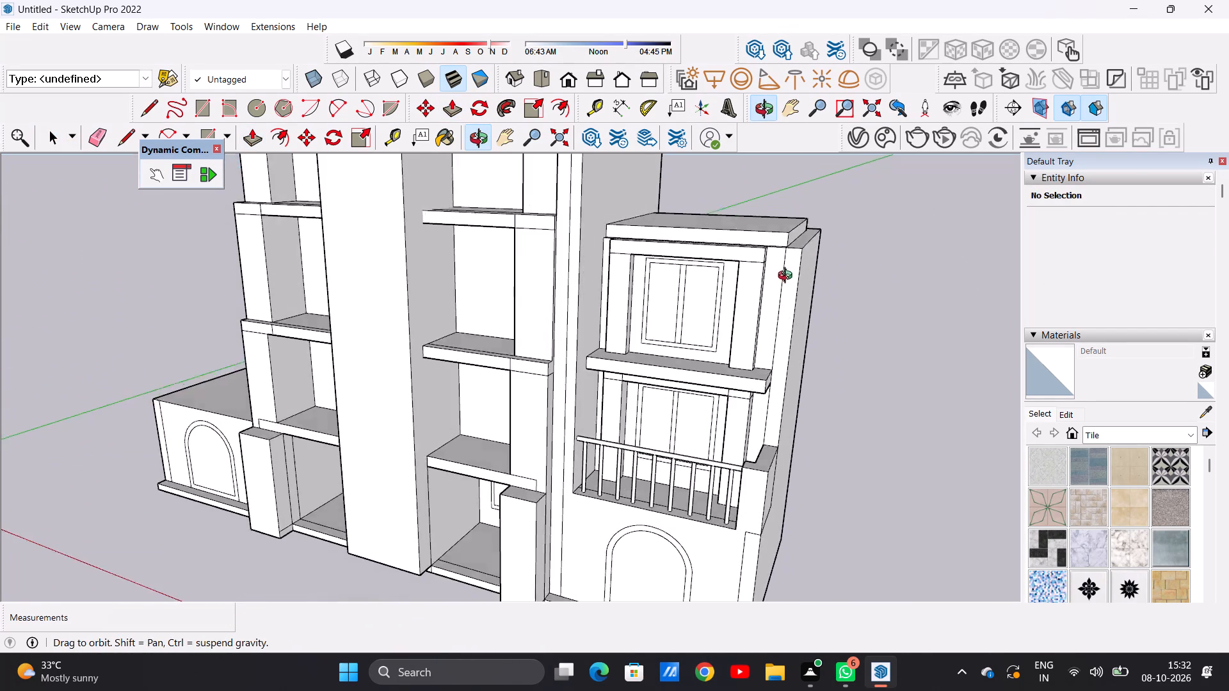
pyautogui.moveTo(788, 277); pyautogui.dragTo(613, 360, button='middle')
pyautogui.scroll(8, 679, 359)
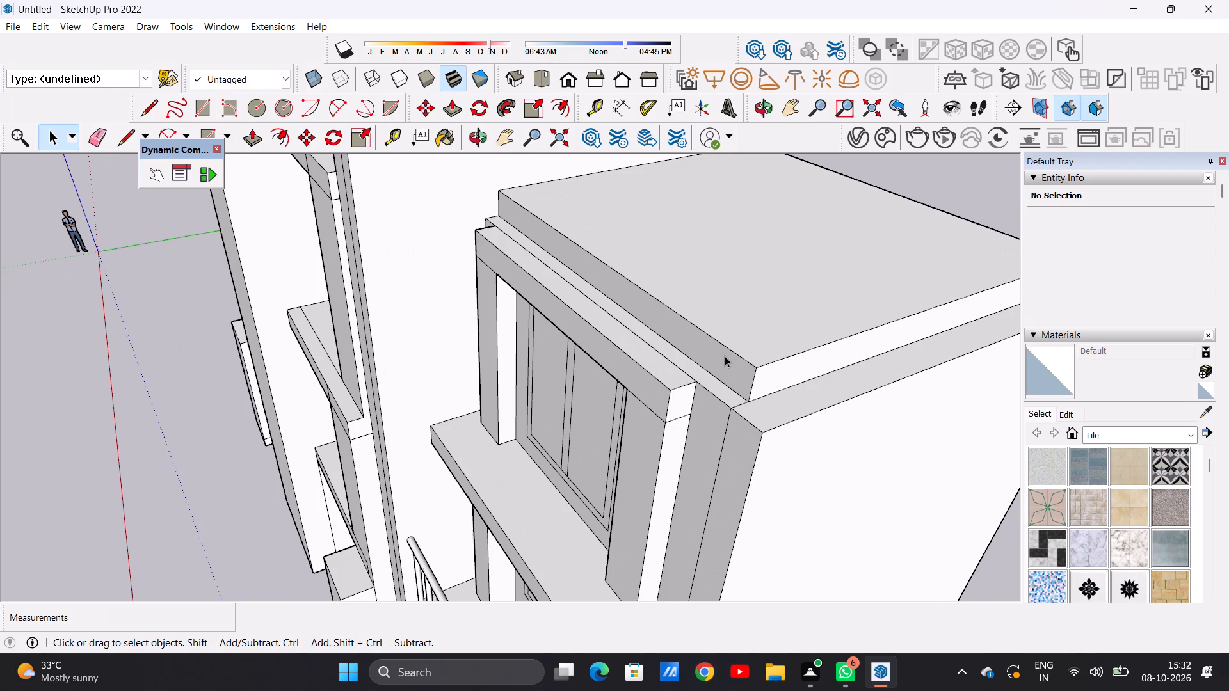
pyautogui.press('p')
pyautogui.scroll(3, 728, 358)
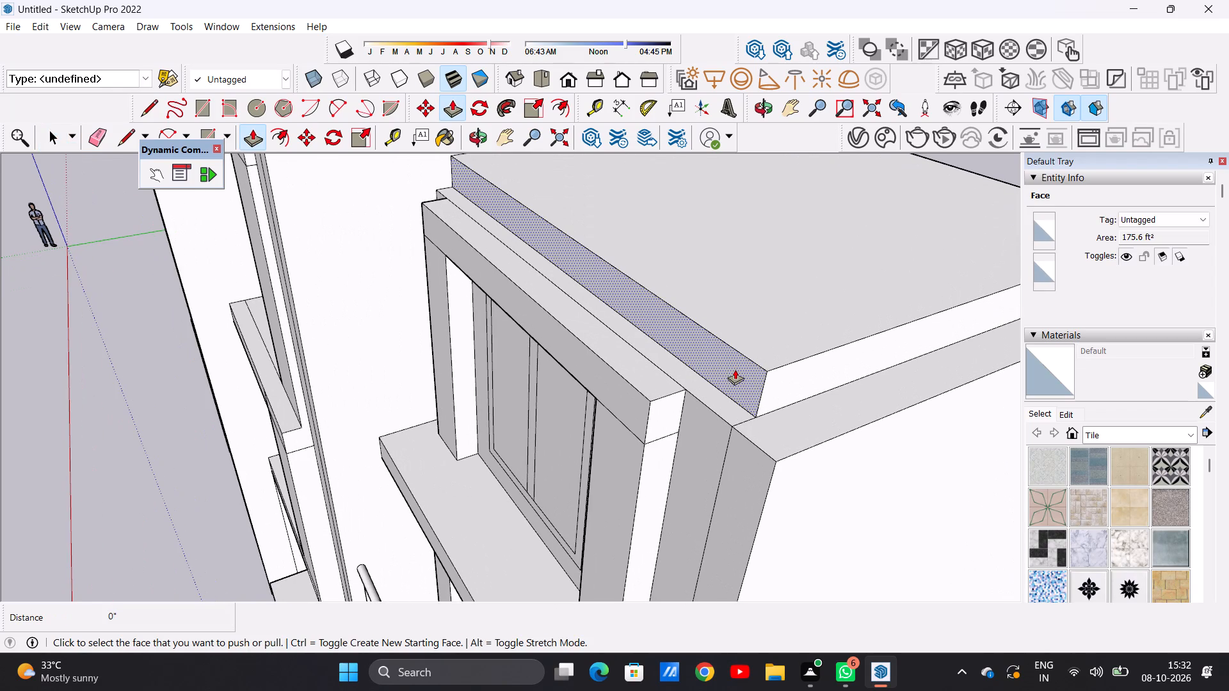
pyautogui.click(735, 369)
pyautogui.scroll(-11, 629, 379)
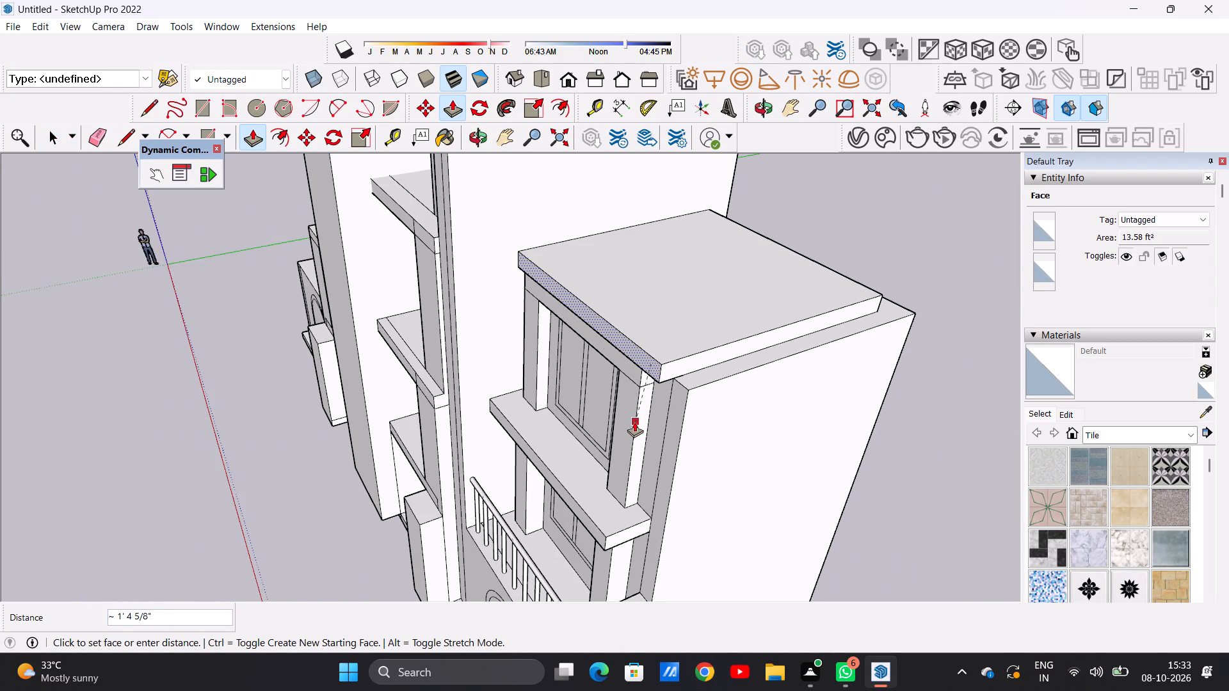
pyautogui.click(609, 541)
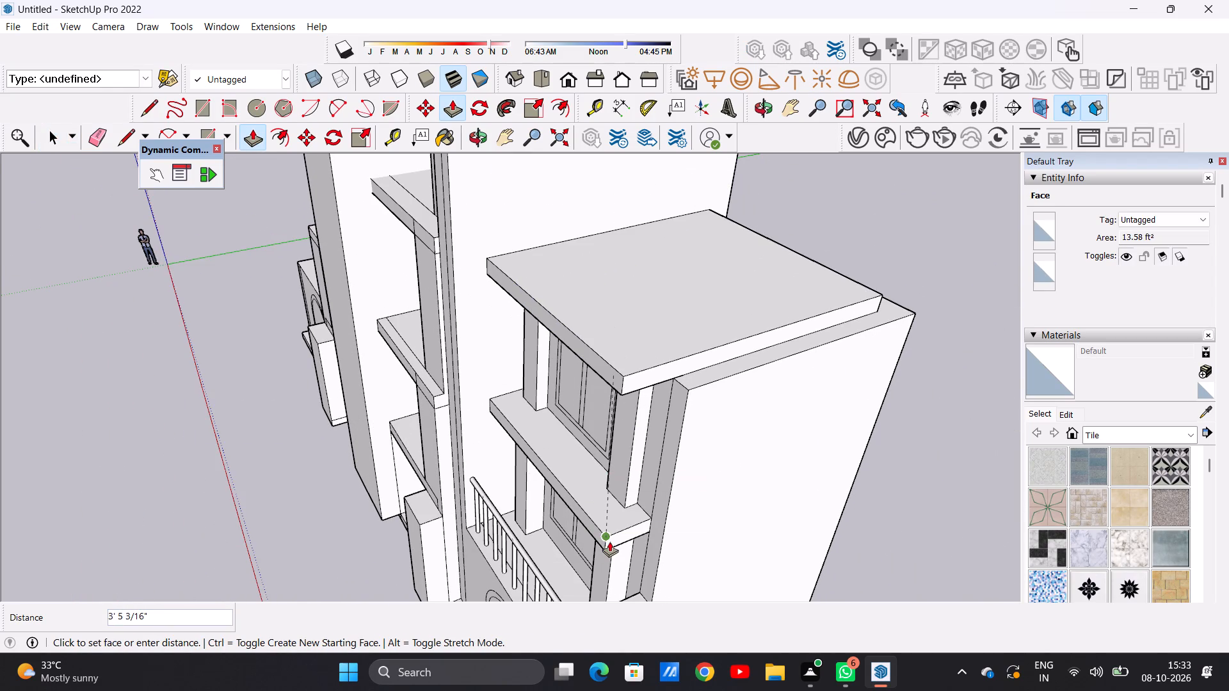
pyautogui.press('space')
# Examine the right wing's extended roof, upper window slab and balcony railing from above and against the whole facade.
pyautogui.scroll(-7, 796, 443)
pyautogui.moveTo(656, 472); pyautogui.dragTo(799, 393, button='middle')
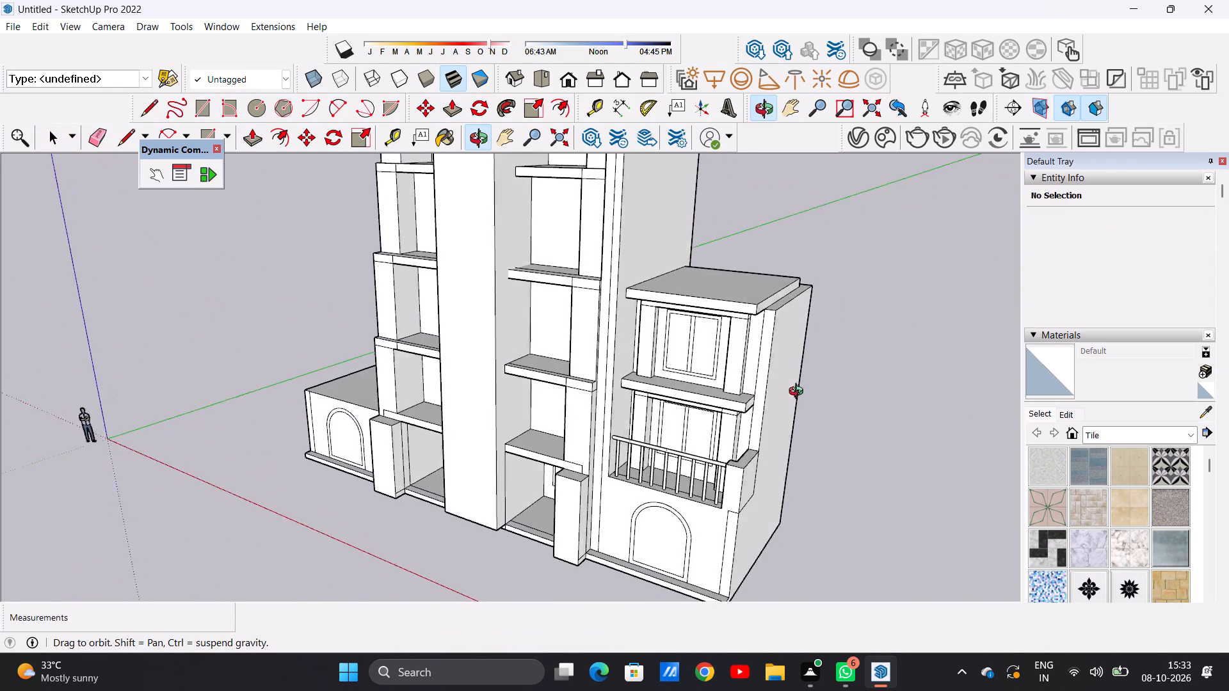
pyautogui.moveTo(799, 393); pyautogui.dragTo(896, 470, button='middle')
pyautogui.moveTo(701, 412); pyautogui.dragTo(711, 510, button='middle')
pyautogui.scroll(3, 718, 411)
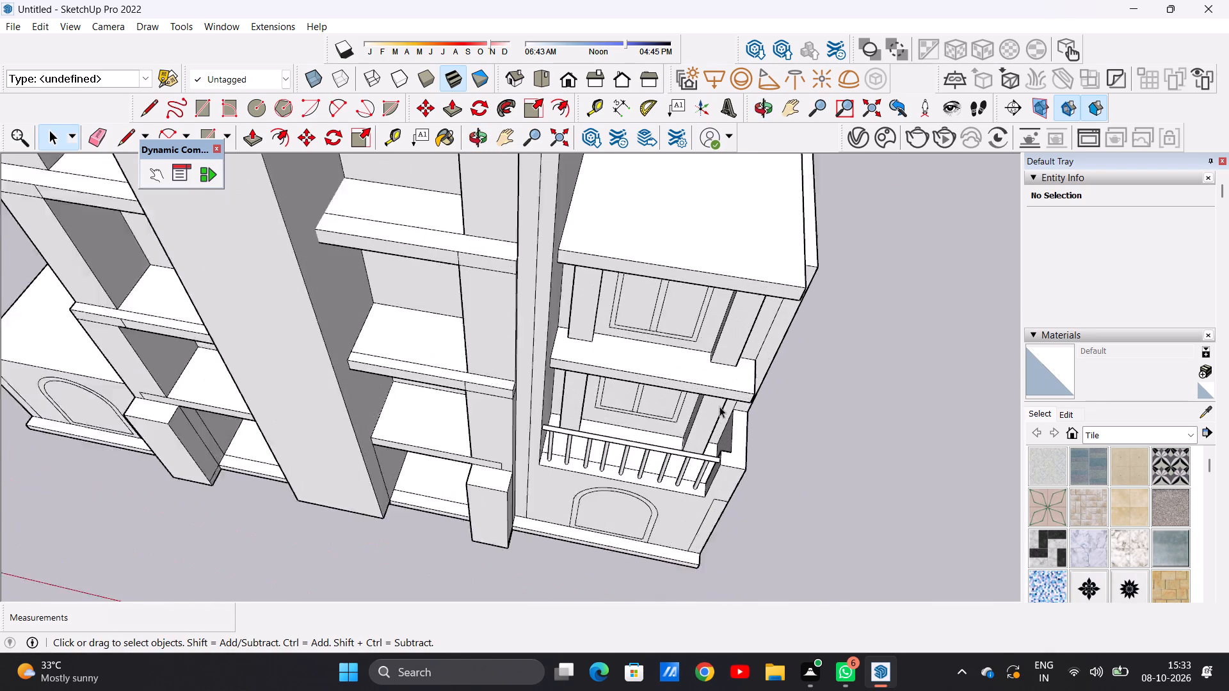
pyautogui.scroll(6, 719, 406)
pyautogui.scroll(-1, 727, 401)
pyautogui.scroll(3, 727, 401)
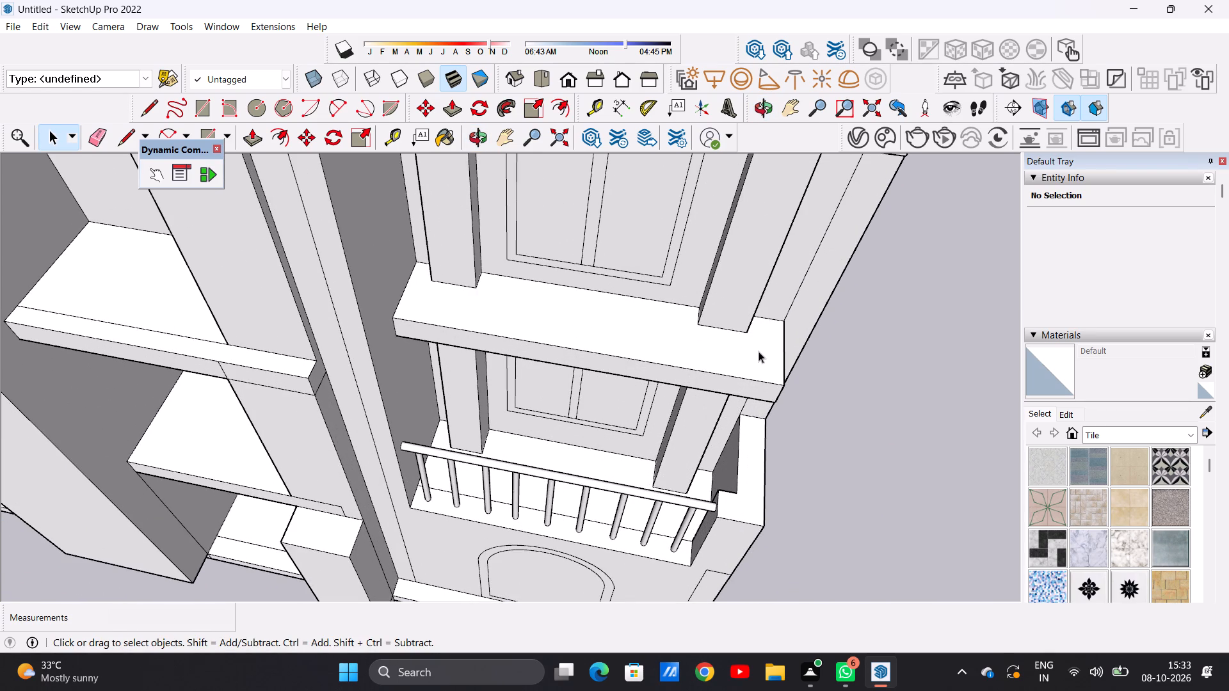
pyautogui.scroll(5, 759, 351)
pyautogui.moveTo(719, 369); pyautogui.dragTo(753, 387, button='middle')
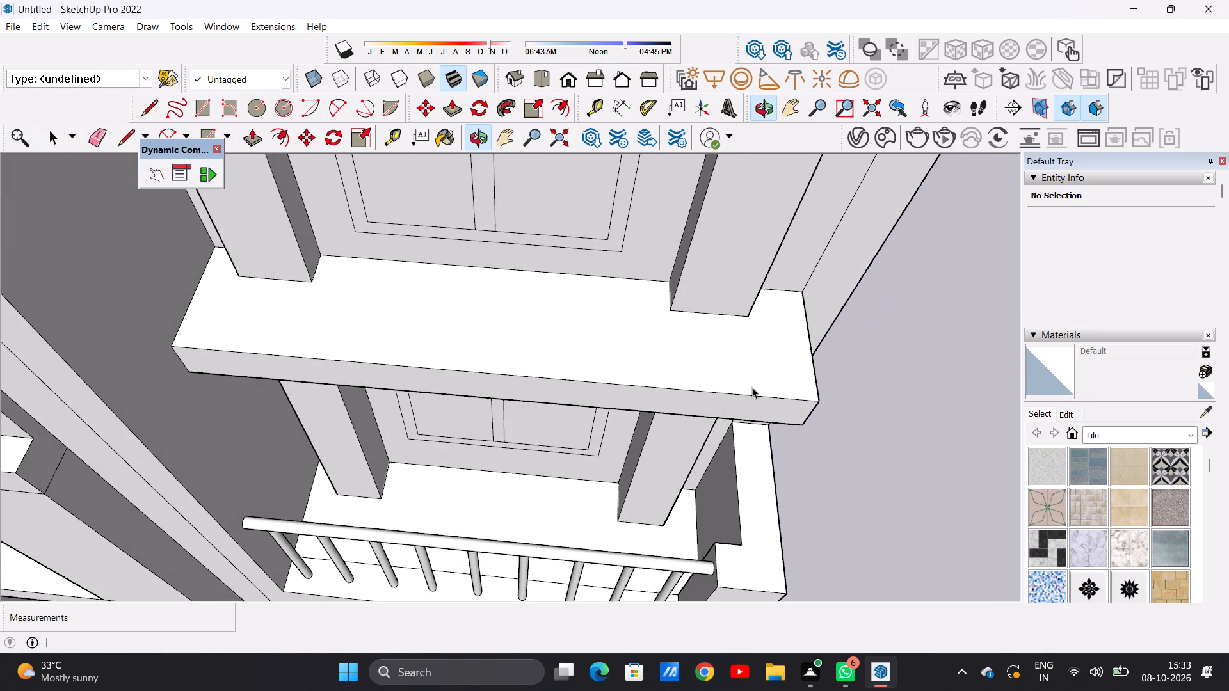
pyautogui.scroll(-20, 745, 393)
pyautogui.moveTo(705, 463); pyautogui.dragTo(689, 247, button='middle')
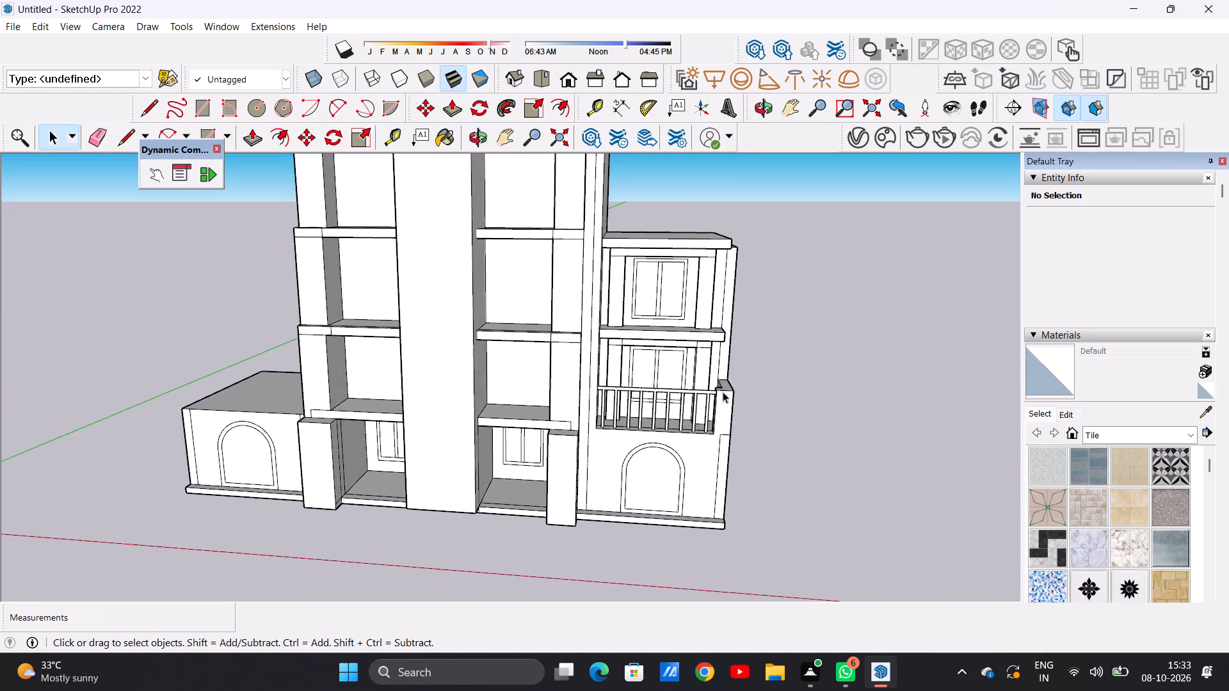
pyautogui.scroll(5, 723, 403)
pyautogui.moveTo(647, 413); pyautogui.dragTo(622, 465, button='middle')
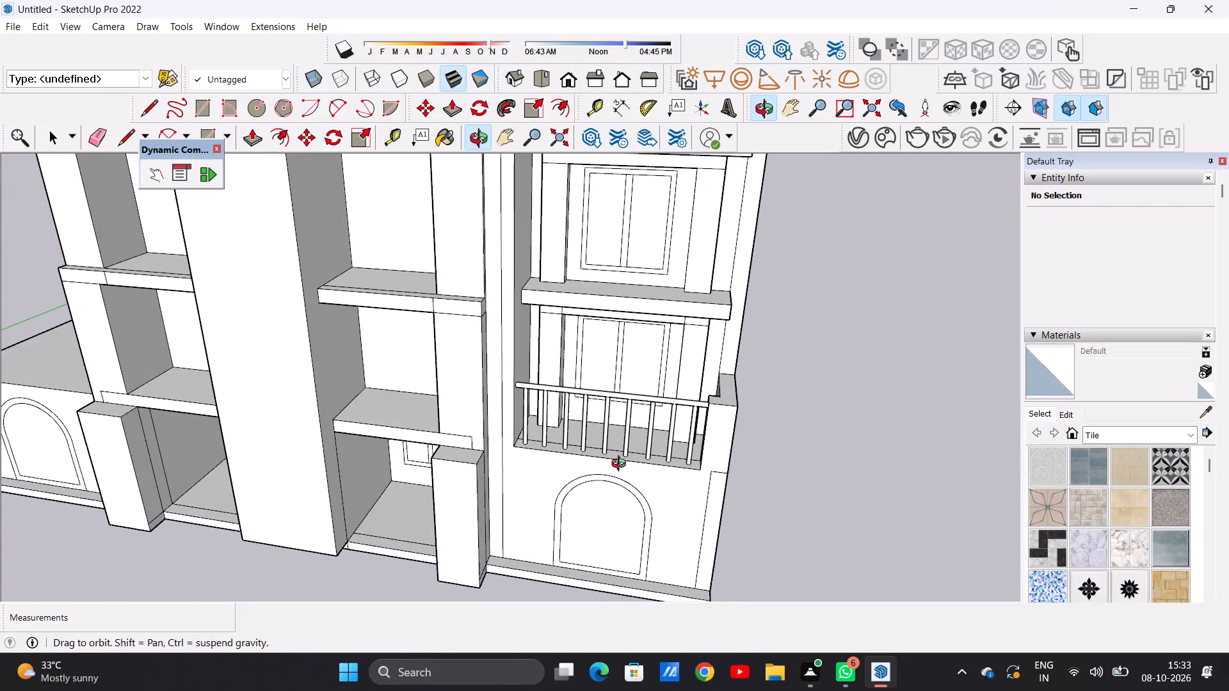
pyautogui.moveTo(622, 465); pyautogui.dragTo(680, 431, button='middle')
pyautogui.scroll(-7, 554, 495)
pyautogui.moveTo(690, 401); pyautogui.dragTo(650, 377, button='middle')
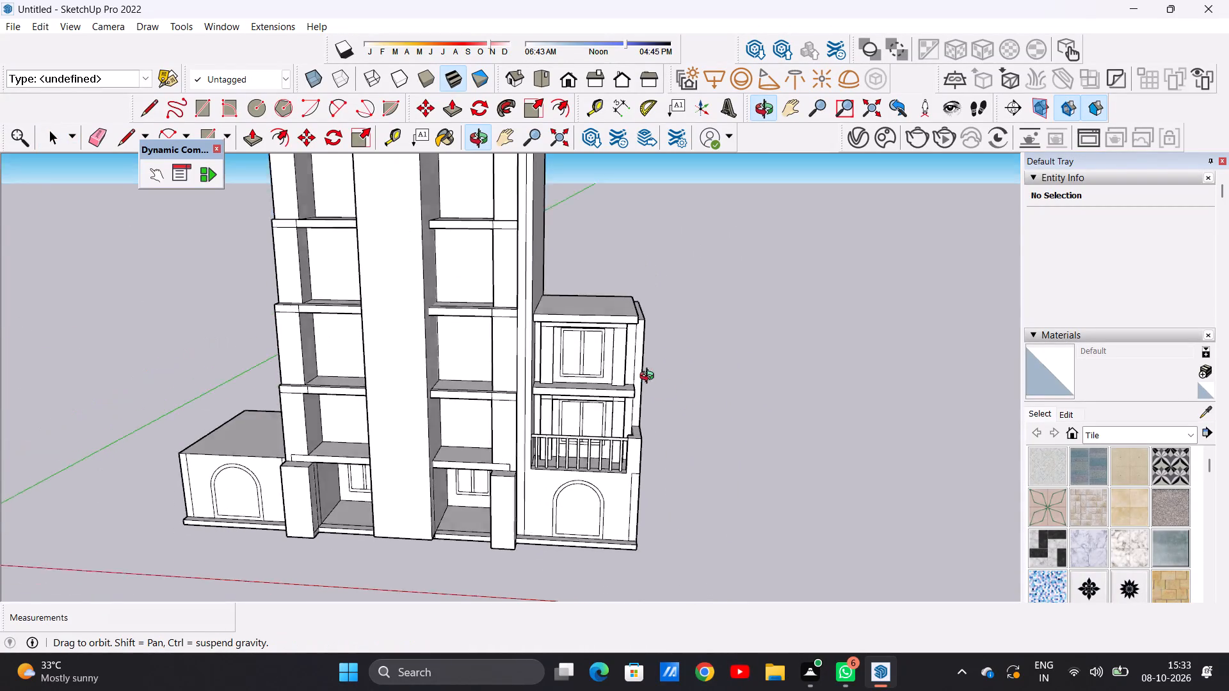
pyautogui.moveTo(650, 377); pyautogui.dragTo(435, 368, button='middle')
# Pull the front face of the slab below the right wing's upper window out 1' 2 3/4".
pyautogui.scroll(4, 614, 406)
pyautogui.scroll(6, 499, 415)
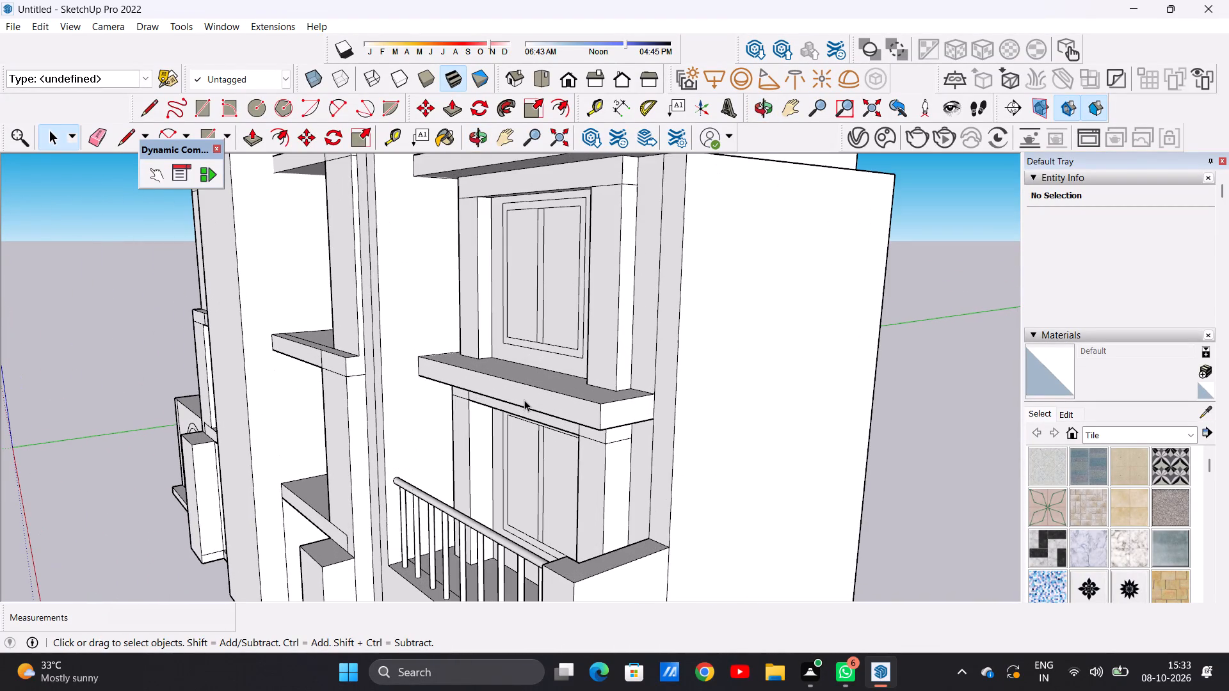
pyautogui.scroll(6, 570, 404)
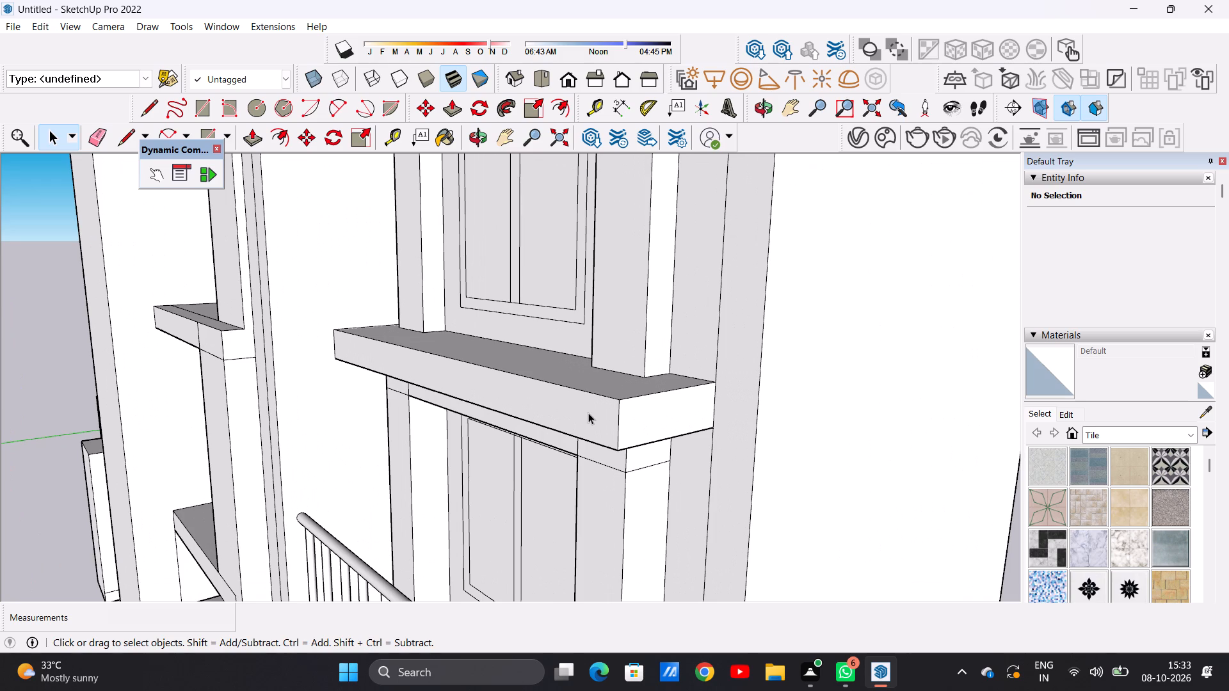
pyautogui.press('p')
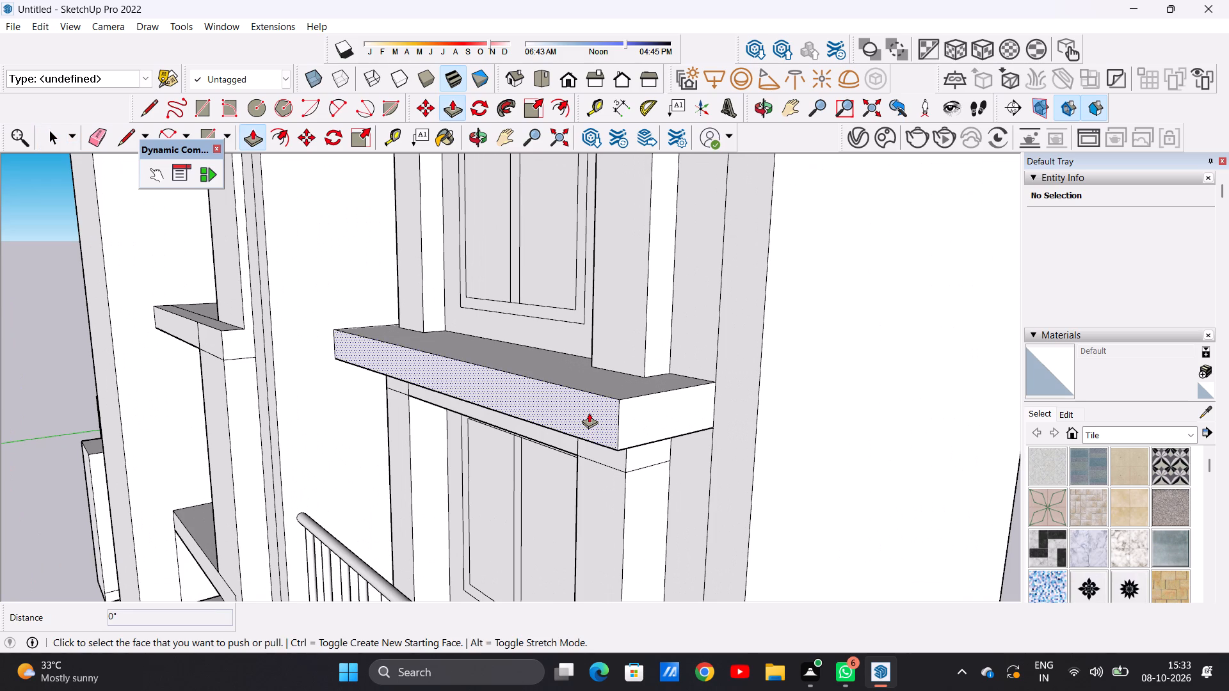
pyautogui.click(593, 407)
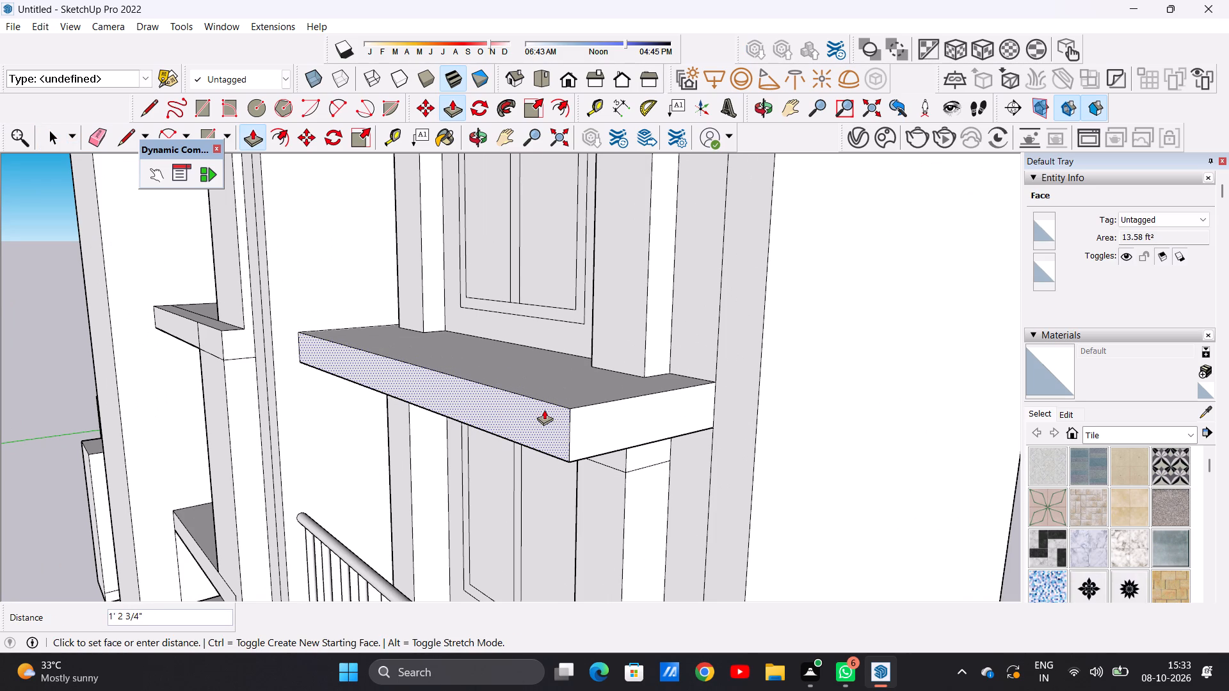
pyautogui.click(544, 409)
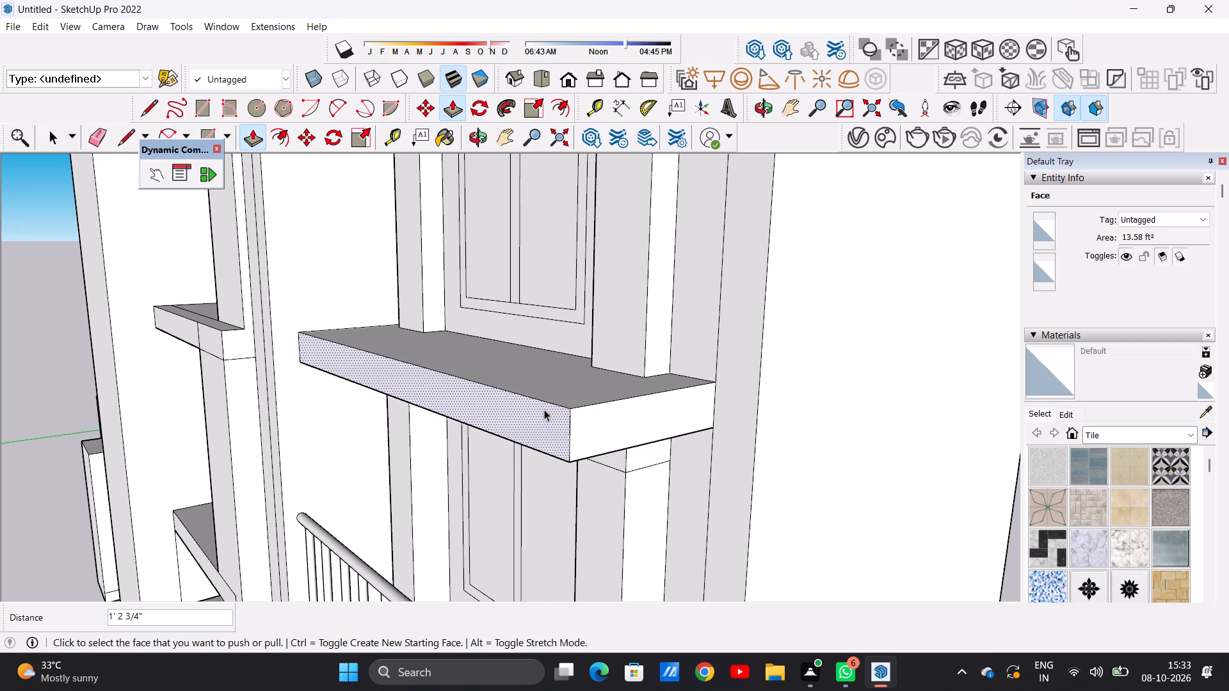
pyautogui.press('space')
# Draw an inset outline on the slab's top: about 3' 4 3/4" forward from the wall beside the outer pillar, and about 11' 8" parallel to the front edge.
pyautogui.scroll(-2, 575, 383)
pyautogui.moveTo(507, 403); pyautogui.dragTo(735, 555, button='middle')
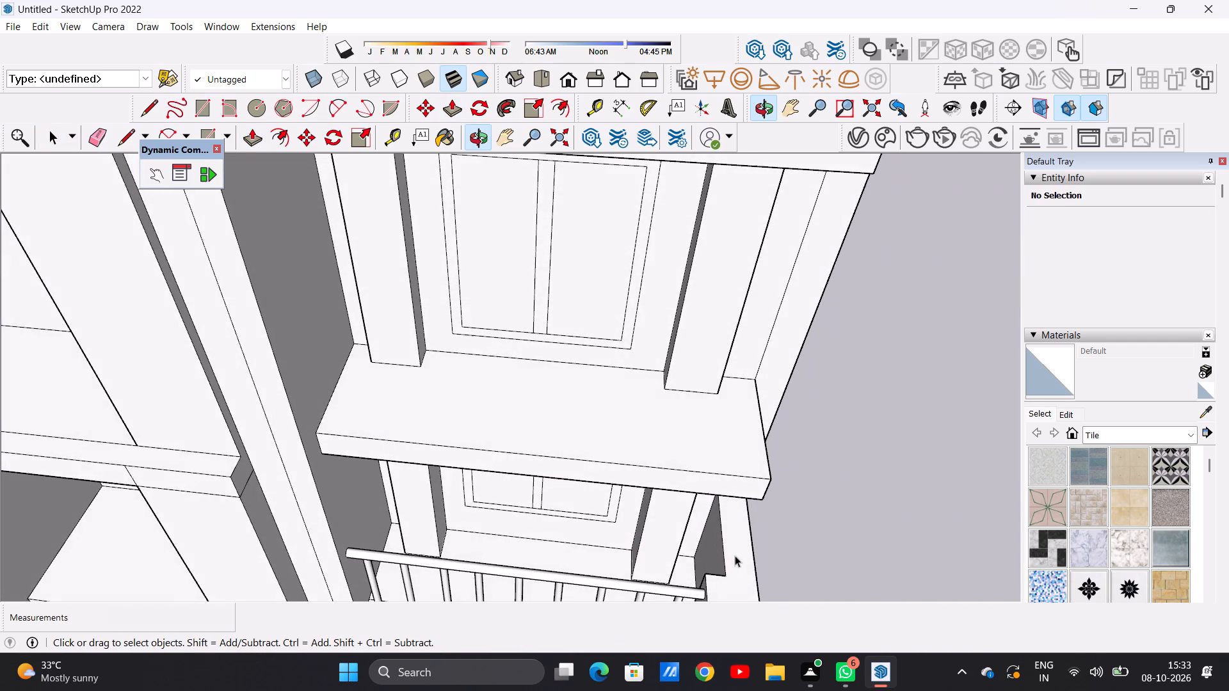
pyautogui.moveTo(735, 555); pyautogui.dragTo(735, 571, button='middle')
pyautogui.scroll(-6, 683, 397)
pyautogui.scroll(1, 700, 416)
pyautogui.scroll(-1, 700, 417)
pyautogui.scroll(8, 700, 417)
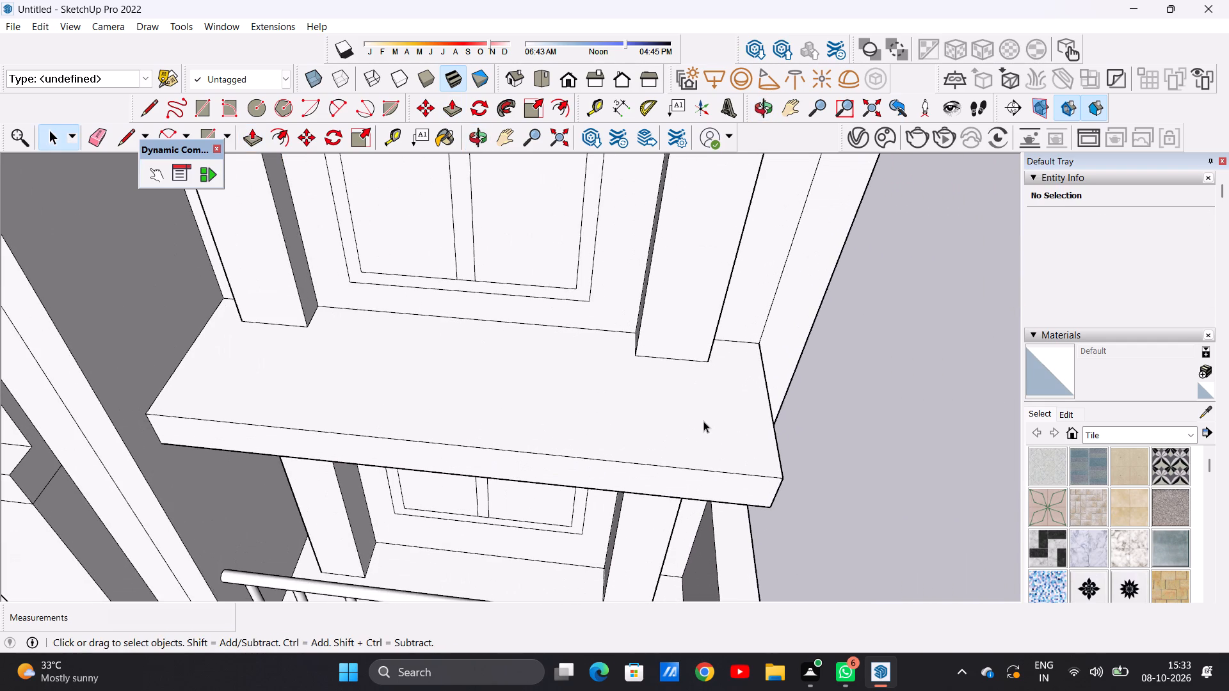
pyautogui.press('l')
pyautogui.scroll(2, 735, 379)
pyautogui.moveTo(742, 390); pyautogui.dragTo(647, 378, button='middle')
pyautogui.scroll(4, 705, 379)
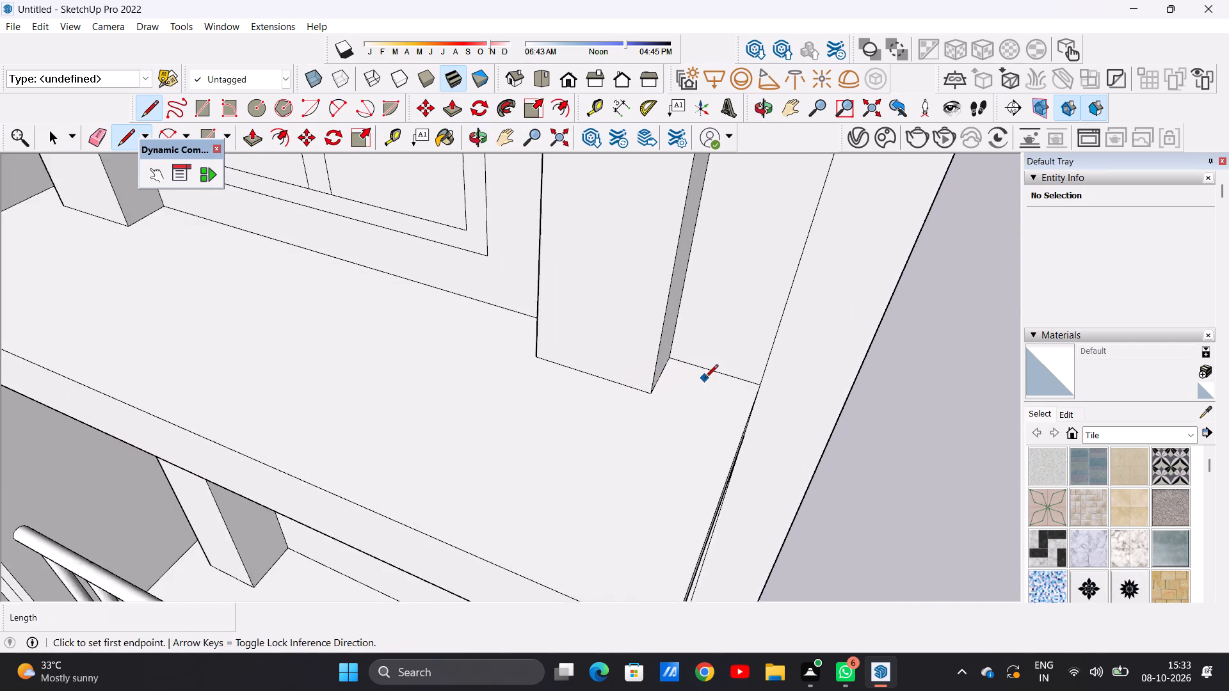
pyautogui.click(699, 363)
pyautogui.scroll(-7, 679, 416)
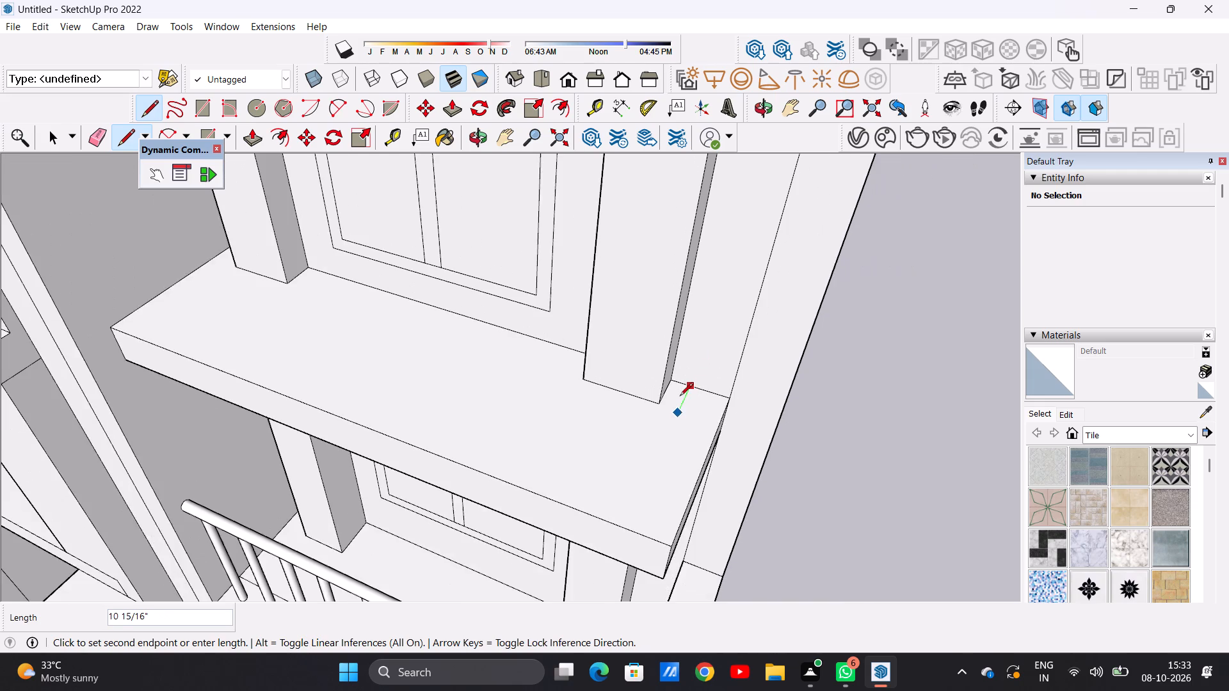
pyautogui.scroll(-3, 680, 397)
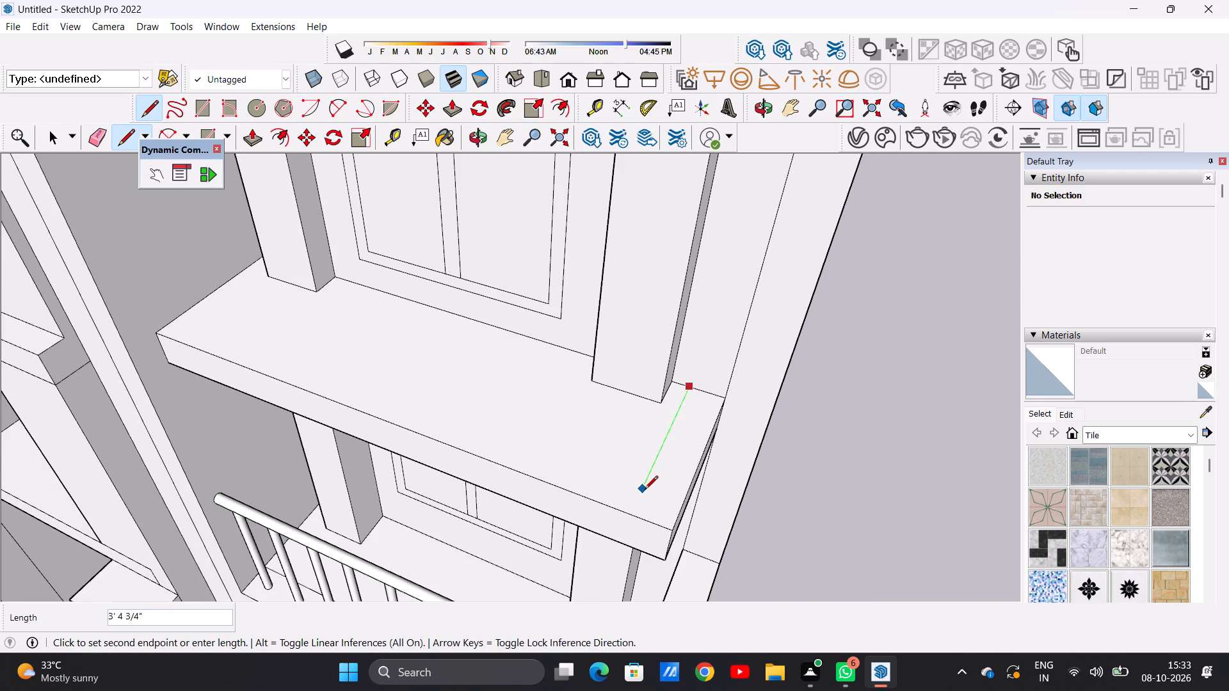
pyautogui.click(645, 490)
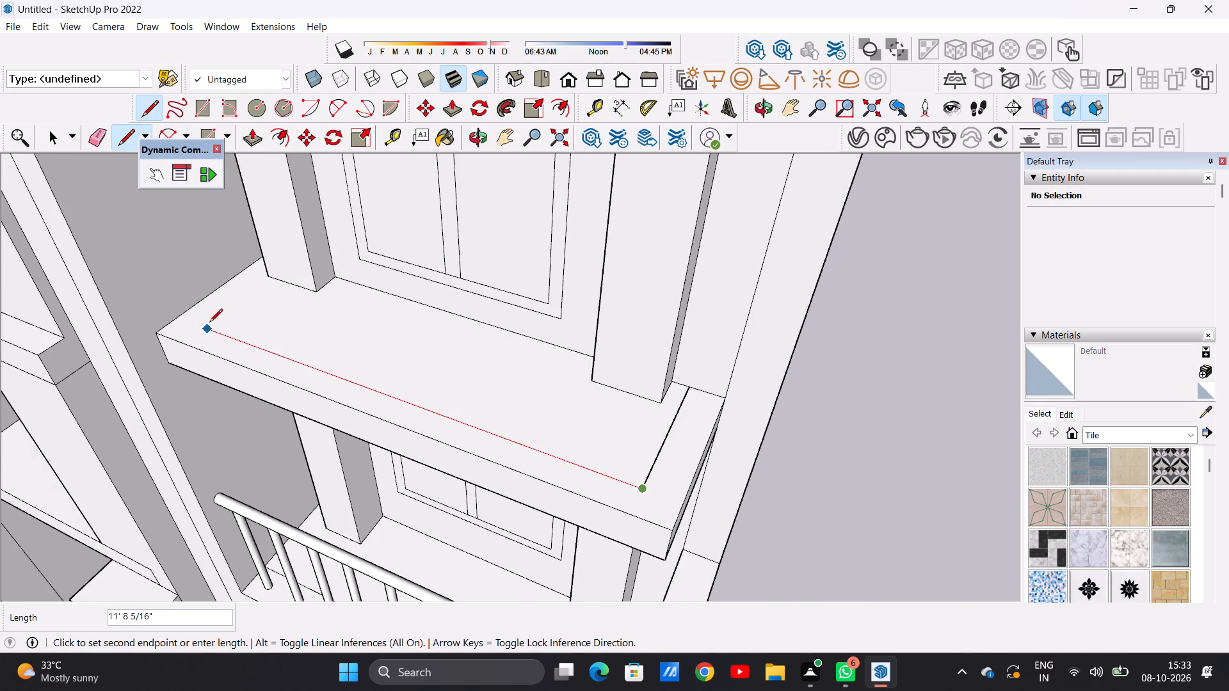
pyautogui.click(209, 320)
pyautogui.moveTo(207, 320); pyautogui.dragTo(250, 320, button='middle')
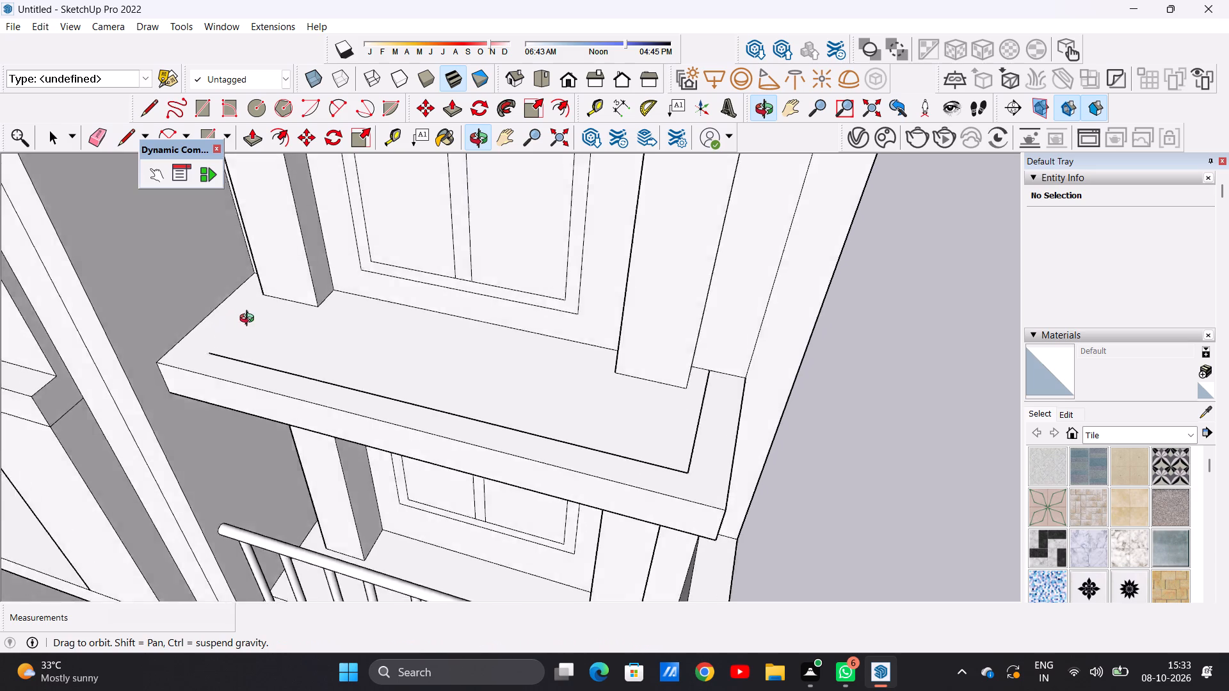
pyautogui.moveTo(250, 320); pyautogui.dragTo(341, 321, button='middle')
pyautogui.scroll(2, 253, 326)
pyautogui.moveTo(253, 326); pyautogui.dragTo(327, 326, button='middle')
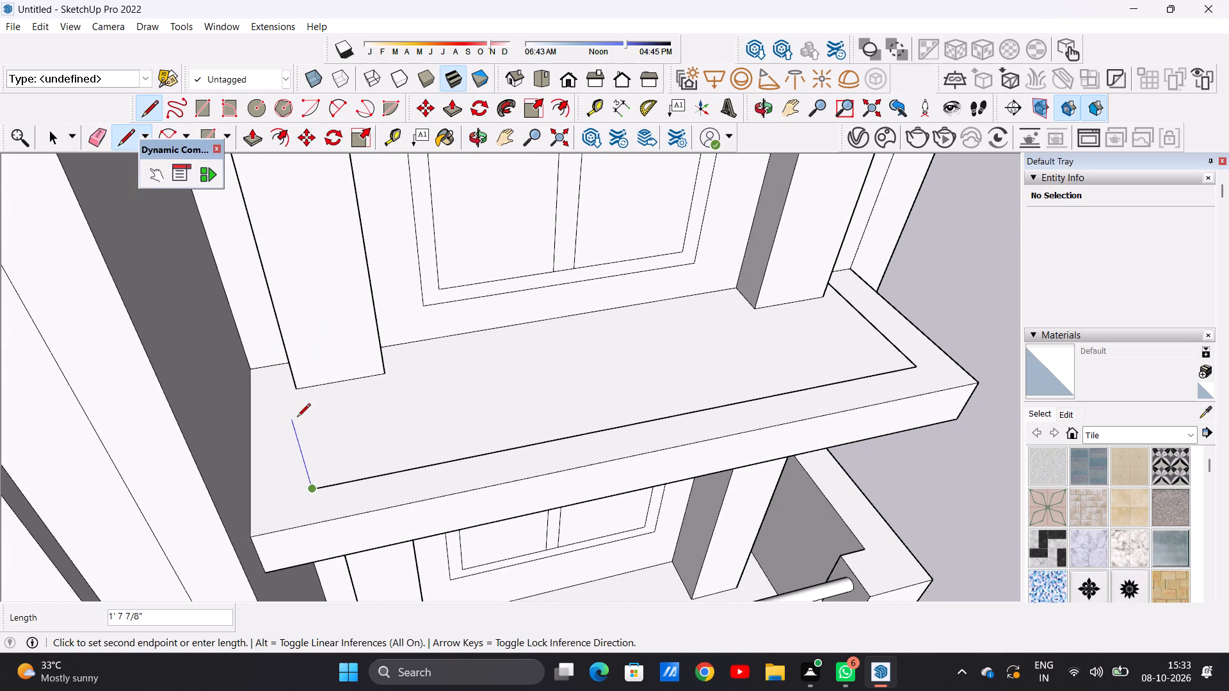
pyautogui.press('space')
# Extend the long inset line to the slab's side edge next to the tower, closing off the border strip.
pyautogui.scroll(-4, 426, 426)
pyautogui.moveTo(355, 470); pyautogui.dragTo(387, 463, button='middle')
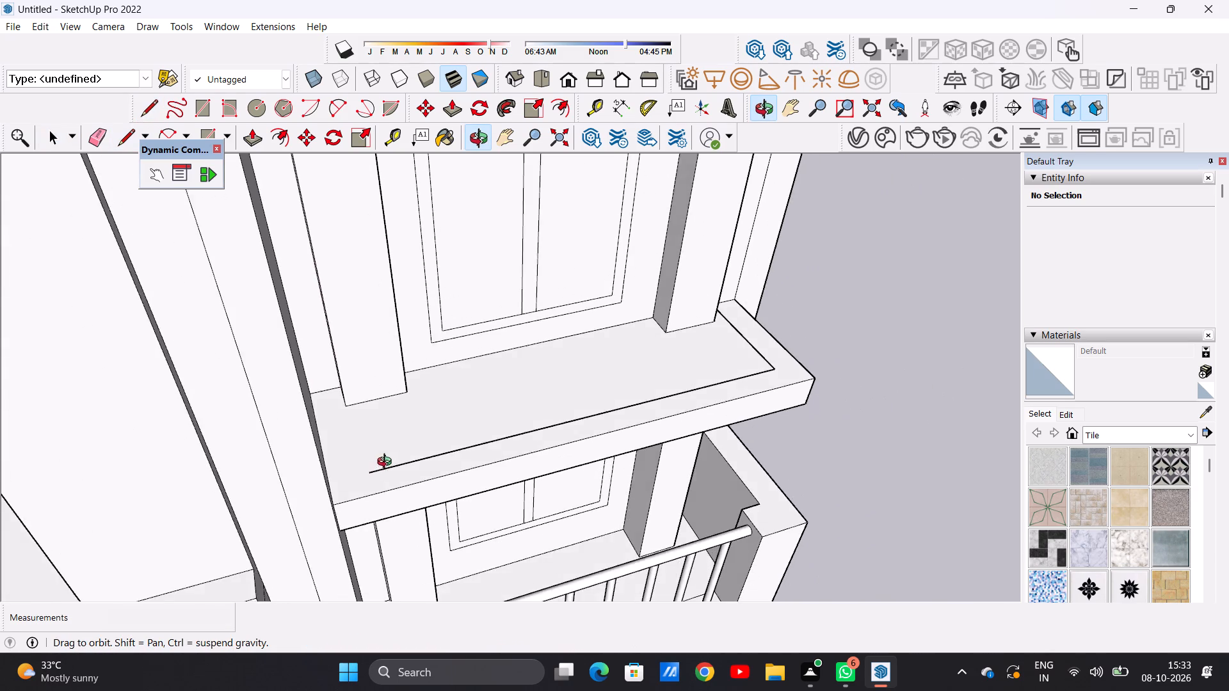
pyautogui.moveTo(387, 463); pyautogui.dragTo(278, 412, button='middle')
pyautogui.scroll(3, 314, 401)
pyautogui.moveTo(314, 401); pyautogui.dragTo(297, 443, button='middle')
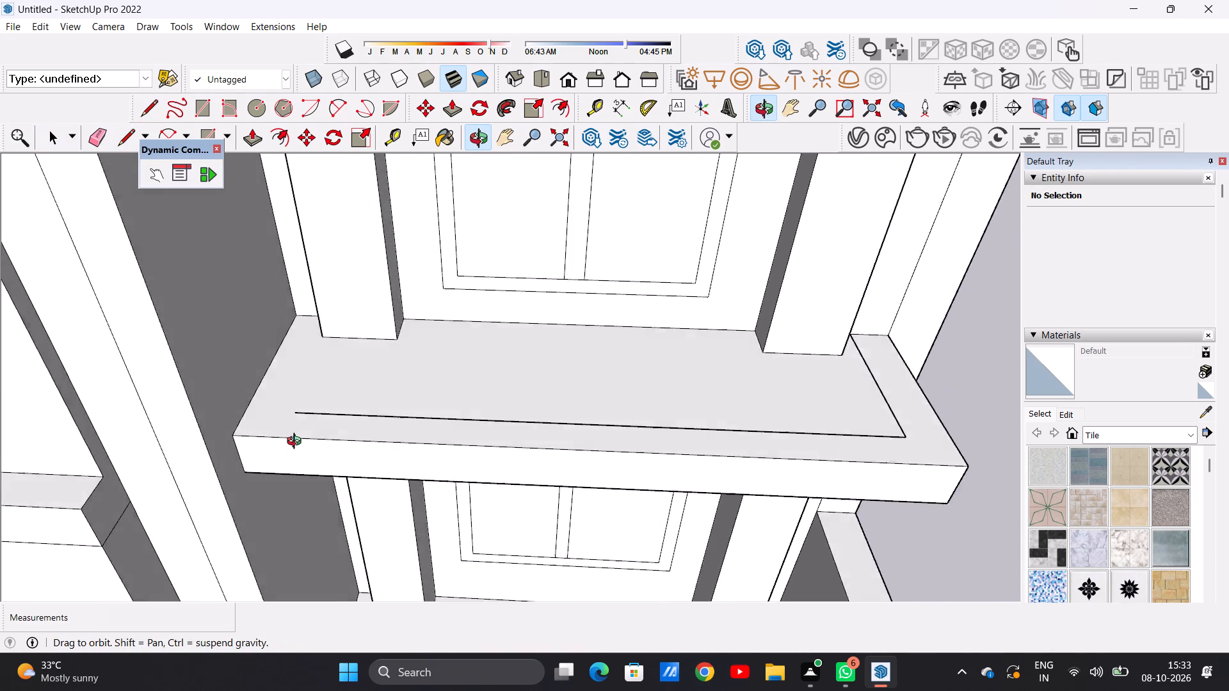
pyautogui.moveTo(297, 443); pyautogui.dragTo(282, 467, button='middle')
pyautogui.press('l')
pyautogui.scroll(8, 282, 436)
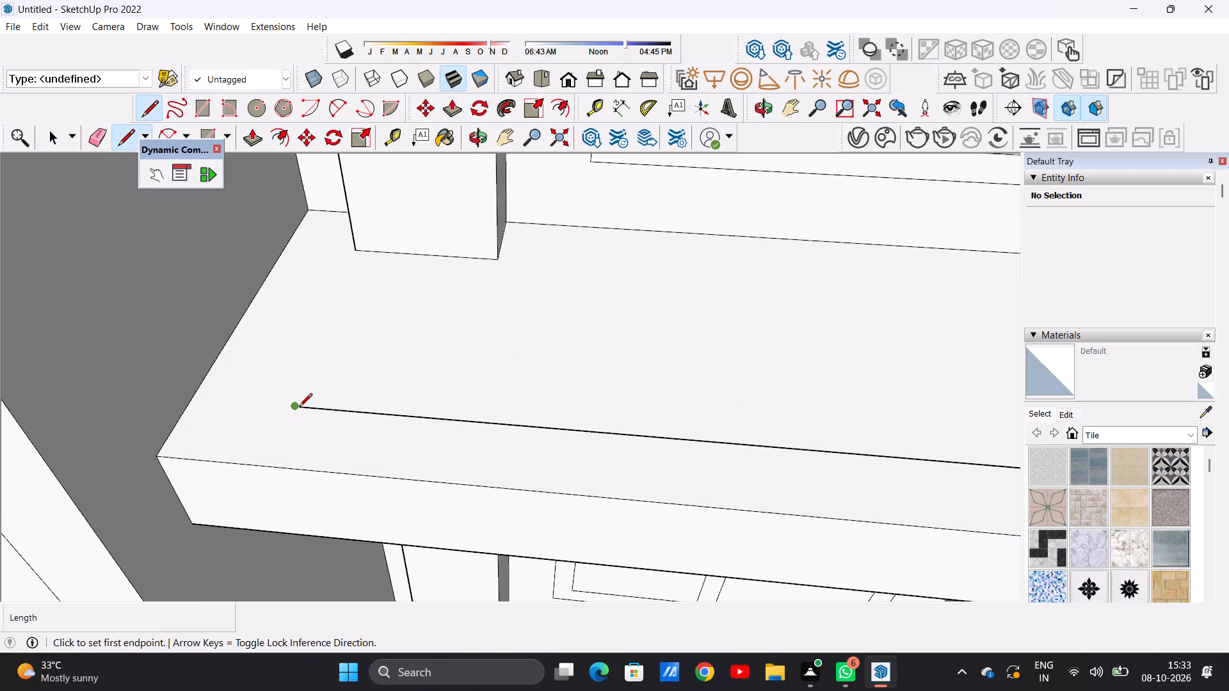
pyautogui.click(299, 408)
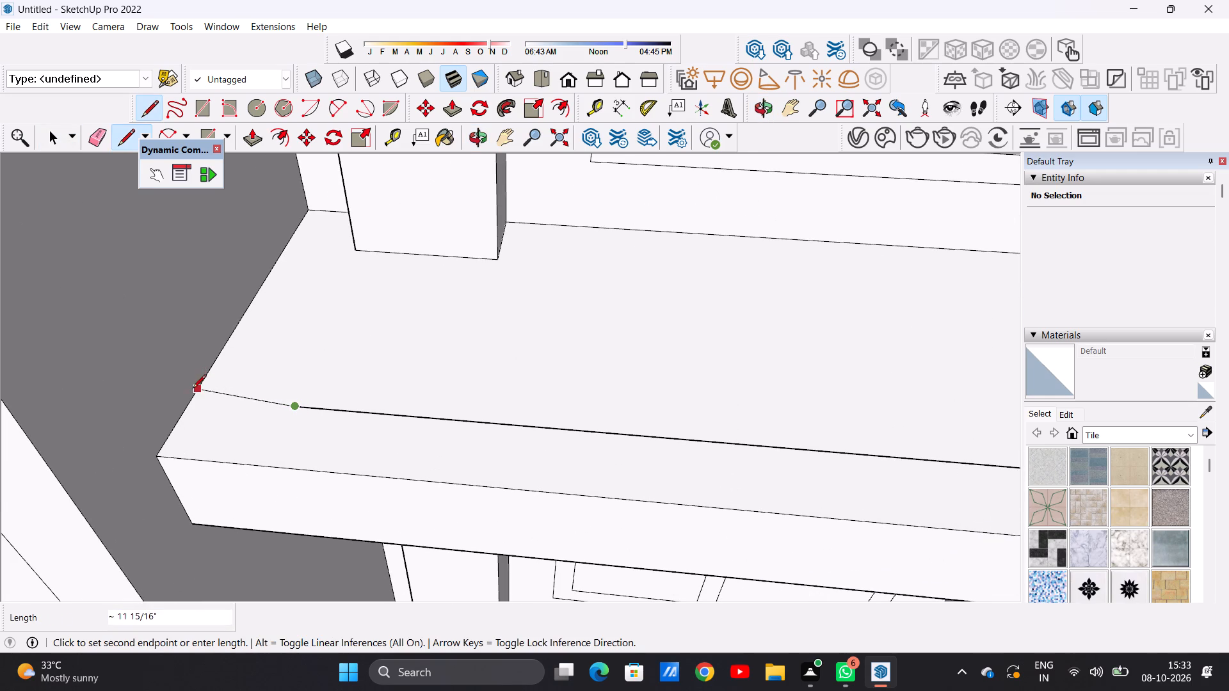
pyautogui.click(193, 390)
pyautogui.press('space')
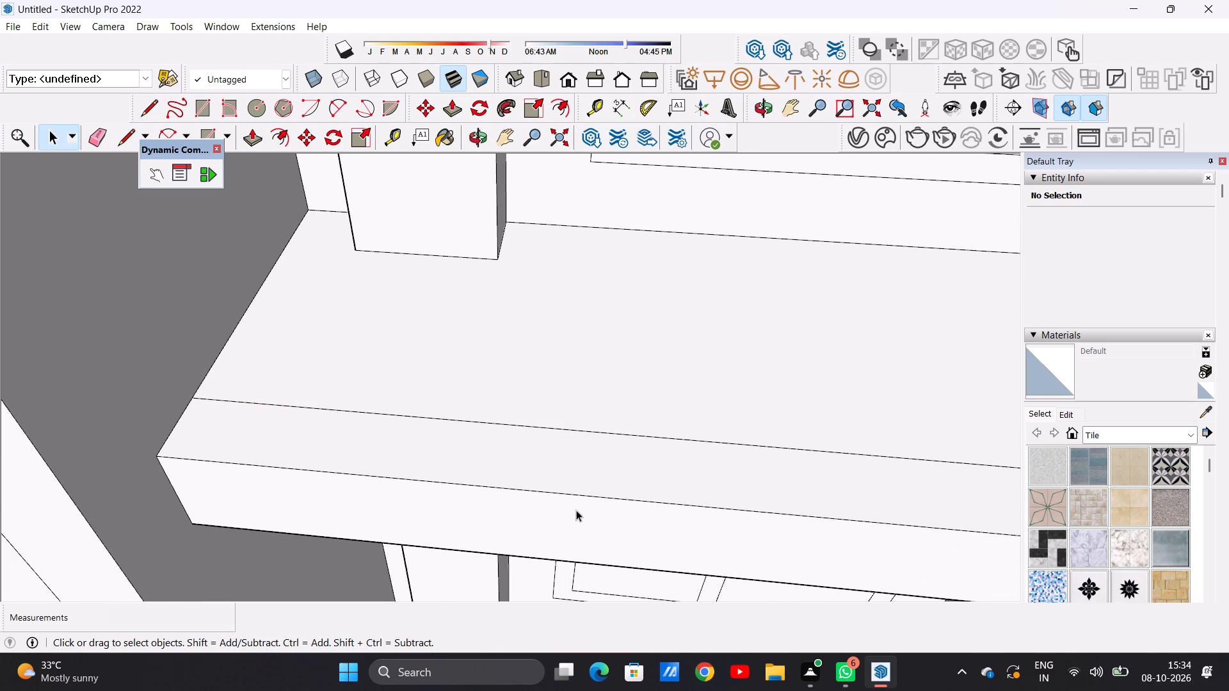
# Draw a line about 8 1/2" long across the slab's front border strip, near its outer corner.
pyautogui.scroll(-19, 595, 514)
pyautogui.scroll(1, 1014, 507)
pyautogui.scroll(-1, 1014, 507)
pyautogui.scroll(4, 972, 500)
pyautogui.moveTo(850, 501); pyautogui.dragTo(794, 422, button='middle')
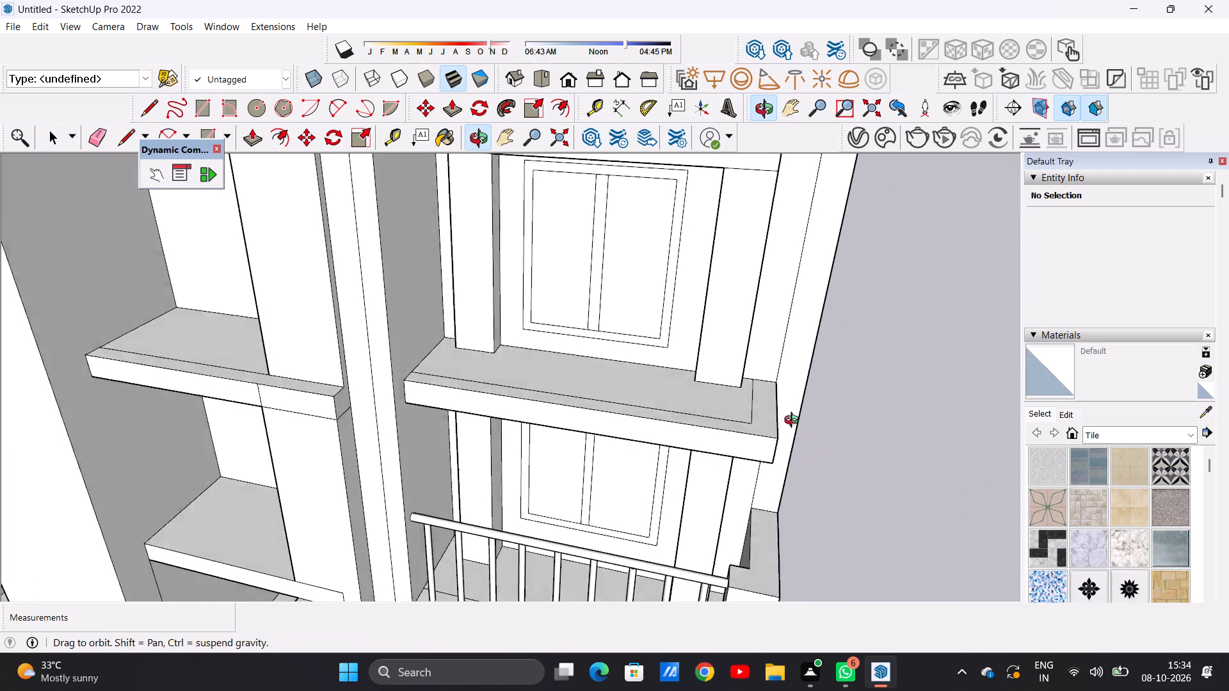
pyautogui.moveTo(794, 422); pyautogui.dragTo(828, 494, button='middle')
pyautogui.scroll(6, 705, 467)
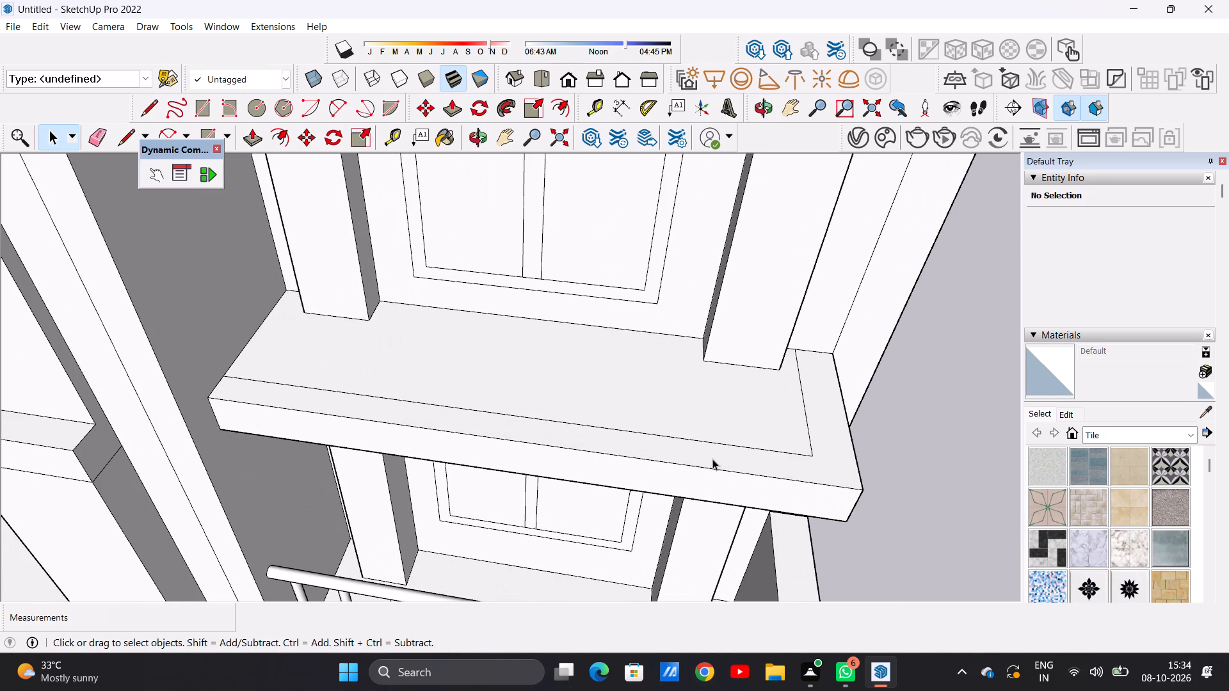
pyautogui.press('l')
pyautogui.moveTo(777, 390); pyautogui.dragTo(759, 481, button='middle')
pyautogui.scroll(-8, 742, 395)
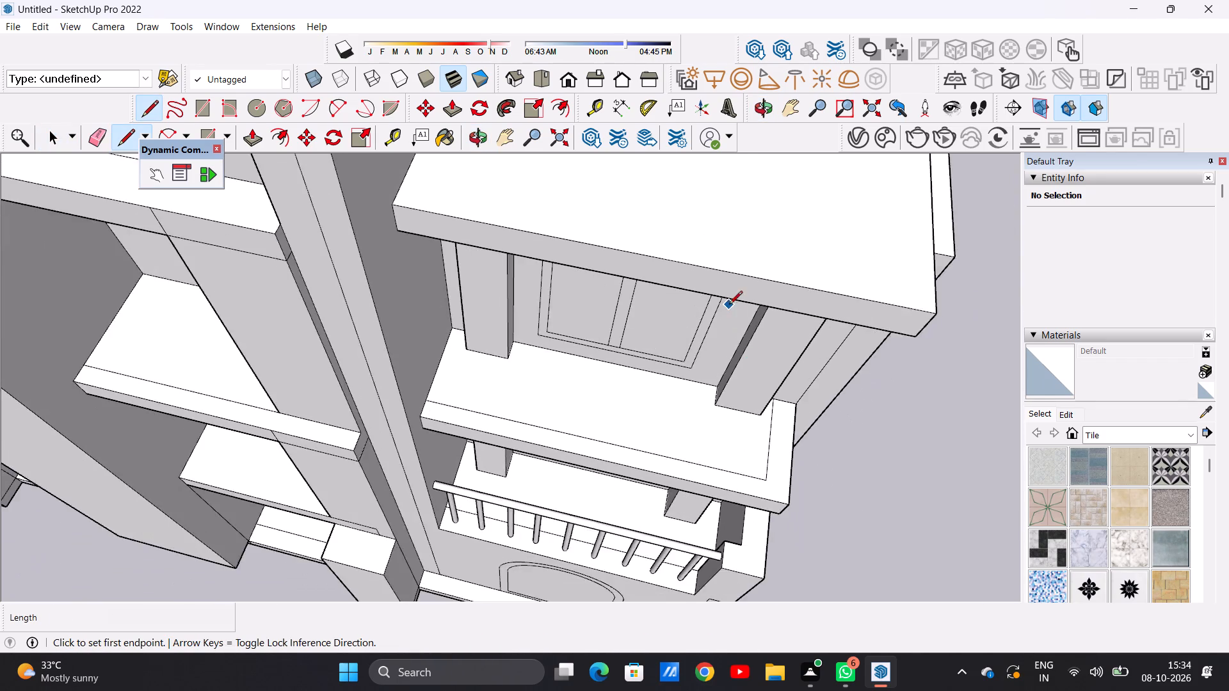
pyautogui.scroll(-2, 729, 305)
pyautogui.scroll(7, 732, 456)
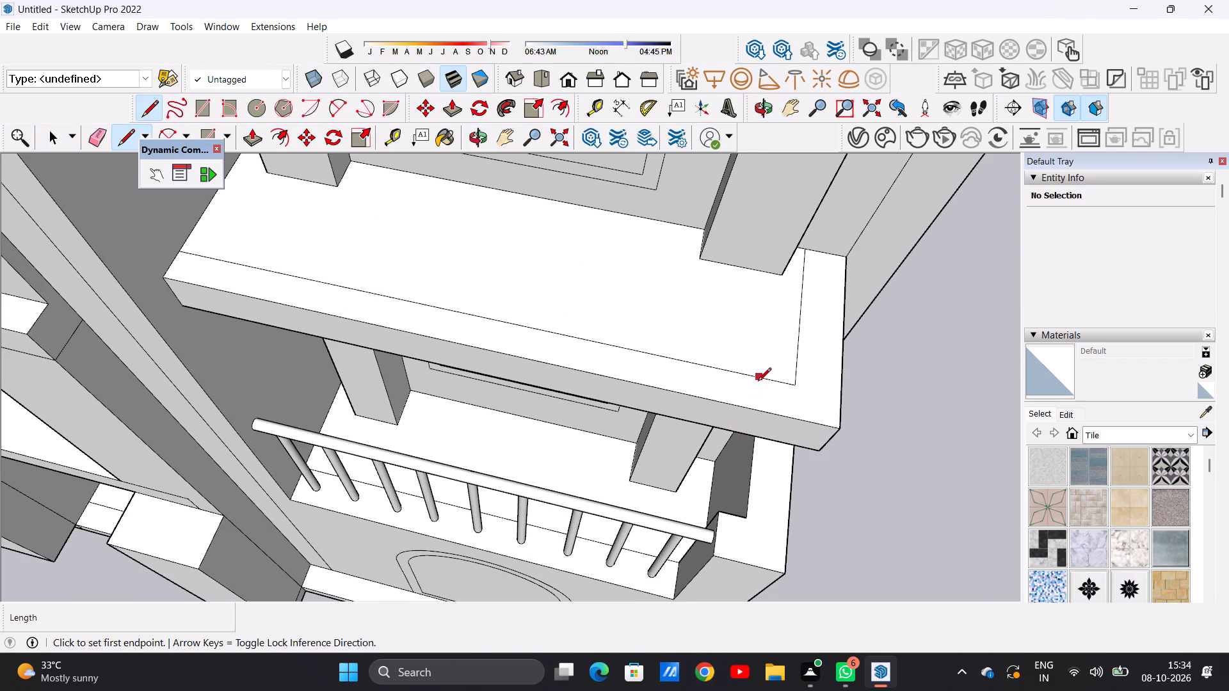
pyautogui.click(758, 382)
pyautogui.click(759, 408)
# Push/pull the L-shaped border section at the upper balcony slab's outer corner up 5' to form a parapet.
pyautogui.press('space')
pyautogui.scroll(-5, 760, 406)
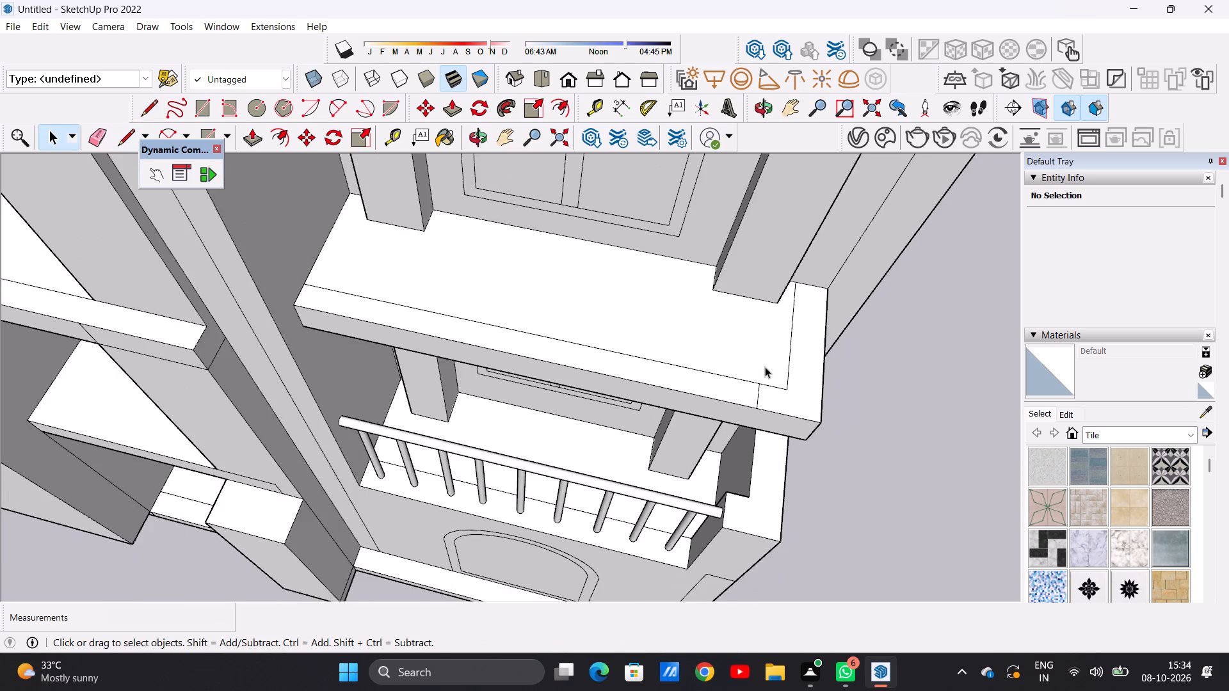
pyautogui.scroll(-4, 765, 367)
pyautogui.moveTo(812, 422); pyautogui.dragTo(602, 357, button='middle')
pyautogui.scroll(4, 704, 410)
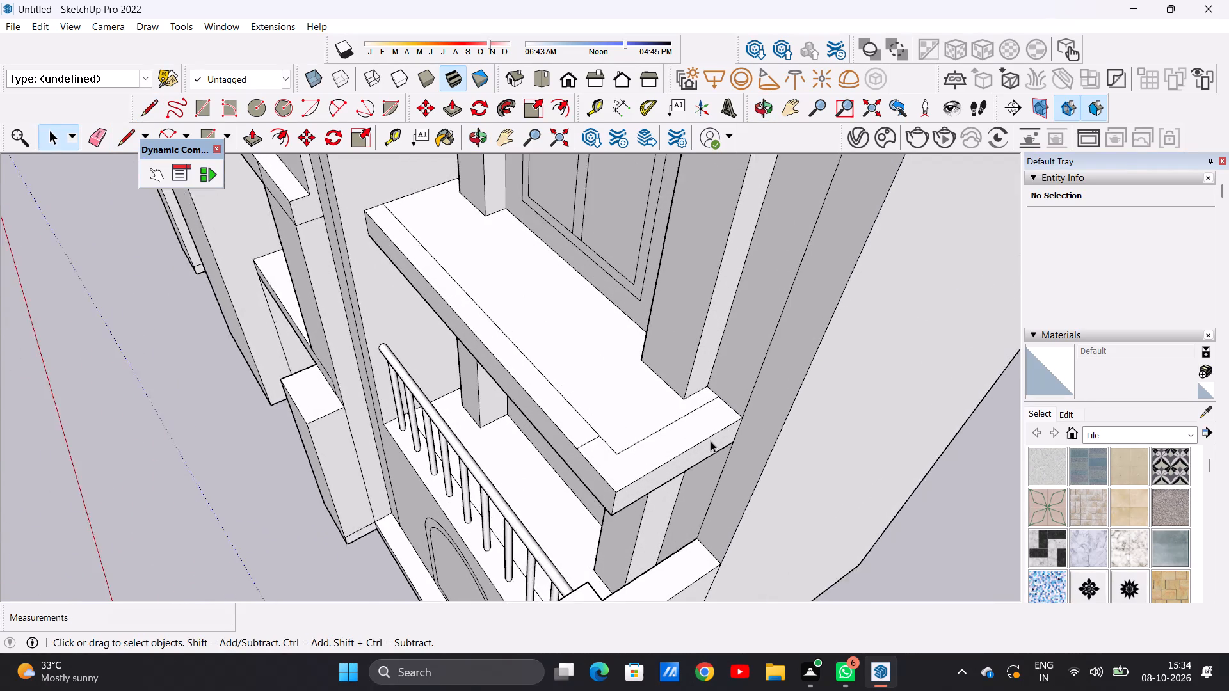
pyautogui.scroll(3, 711, 441)
pyautogui.press('p')
pyautogui.scroll(4, 698, 395)
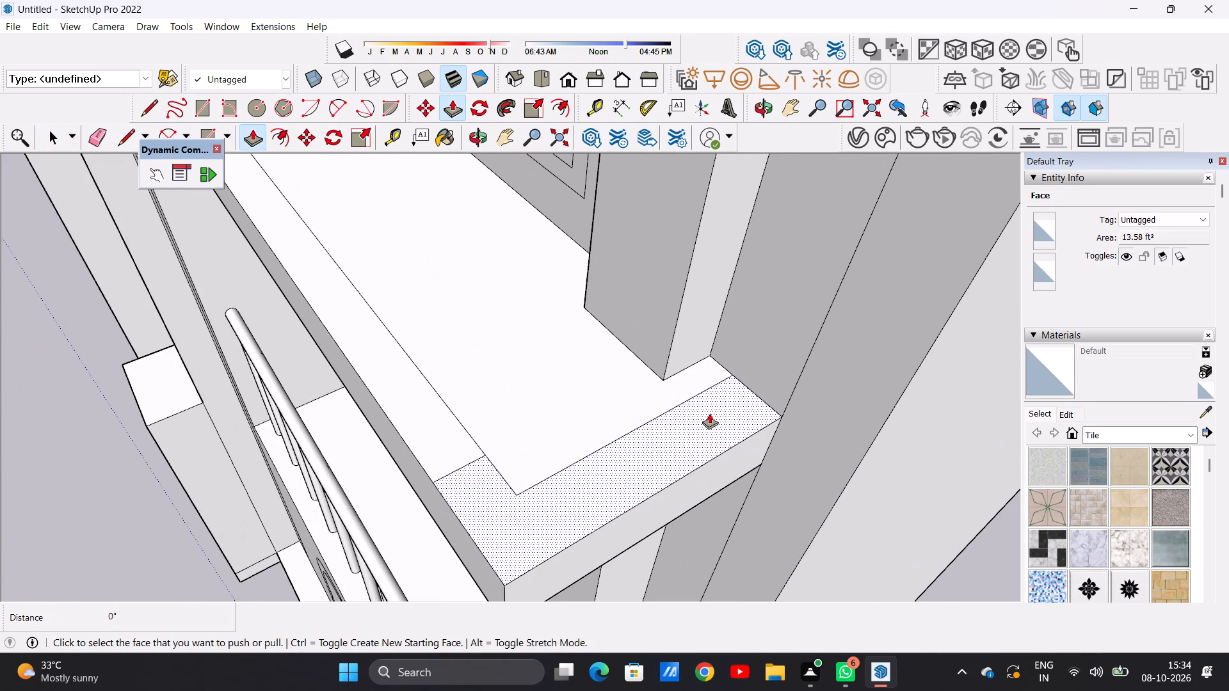
pyautogui.scroll(-11, 720, 350)
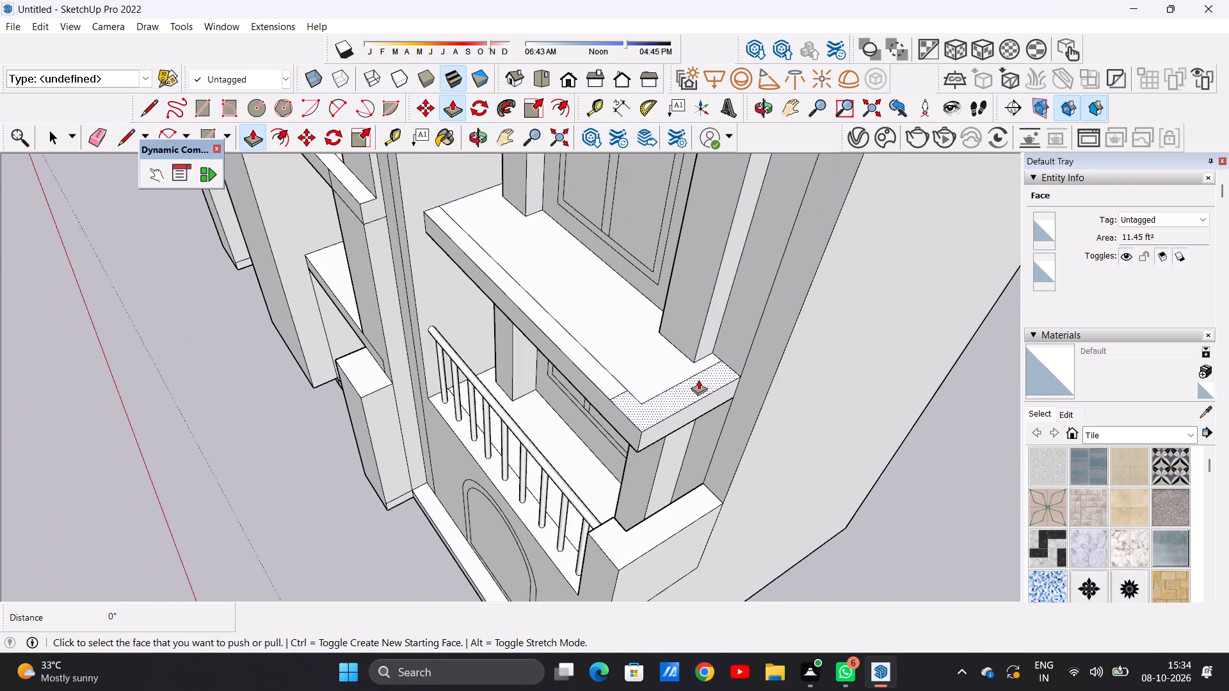
pyautogui.scroll(3, 697, 384)
pyautogui.click(697, 386)
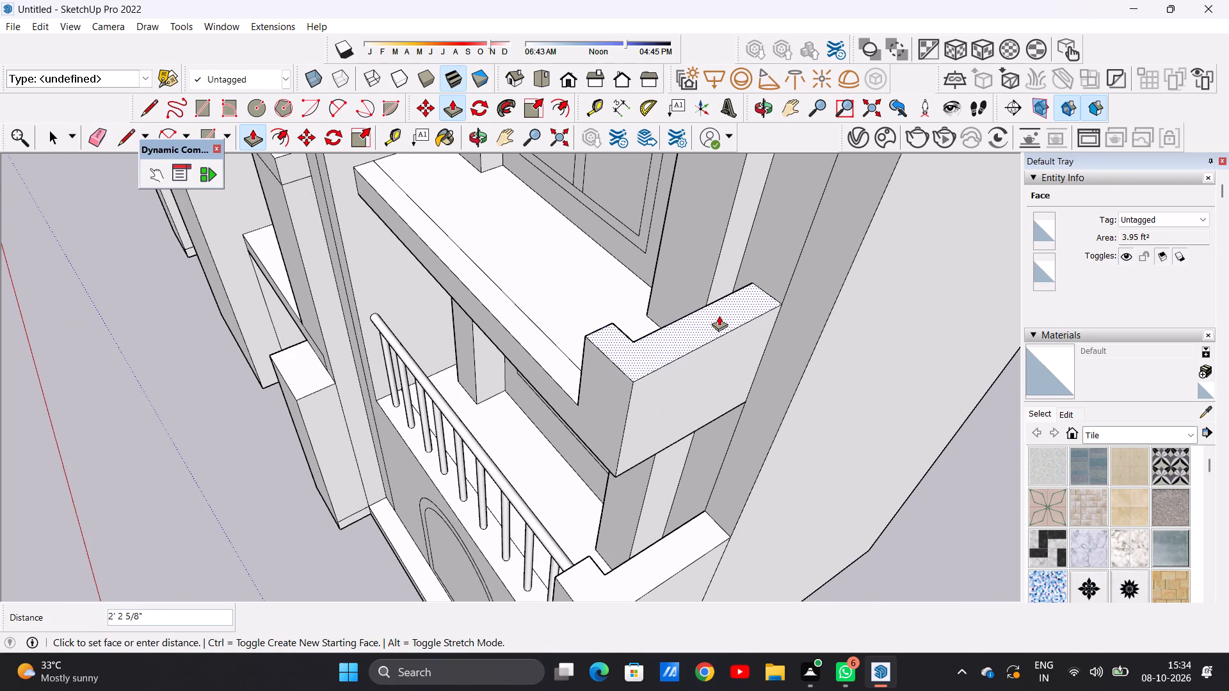
pyautogui.write("5'")
pyautogui.press('Return')
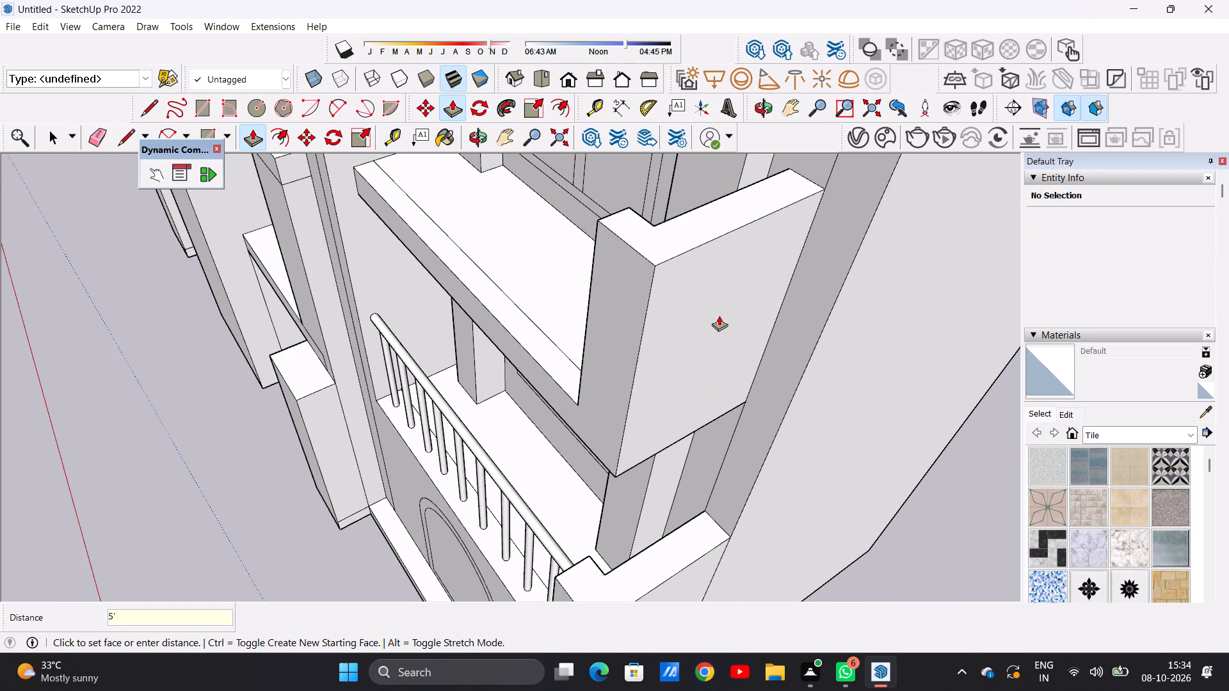
# Lower the top face of the upper balcony's corner parapet by about 1' 3 3/8".
pyautogui.scroll(-12, 724, 349)
pyautogui.moveTo(706, 415); pyautogui.dragTo(709, 289, button='middle')
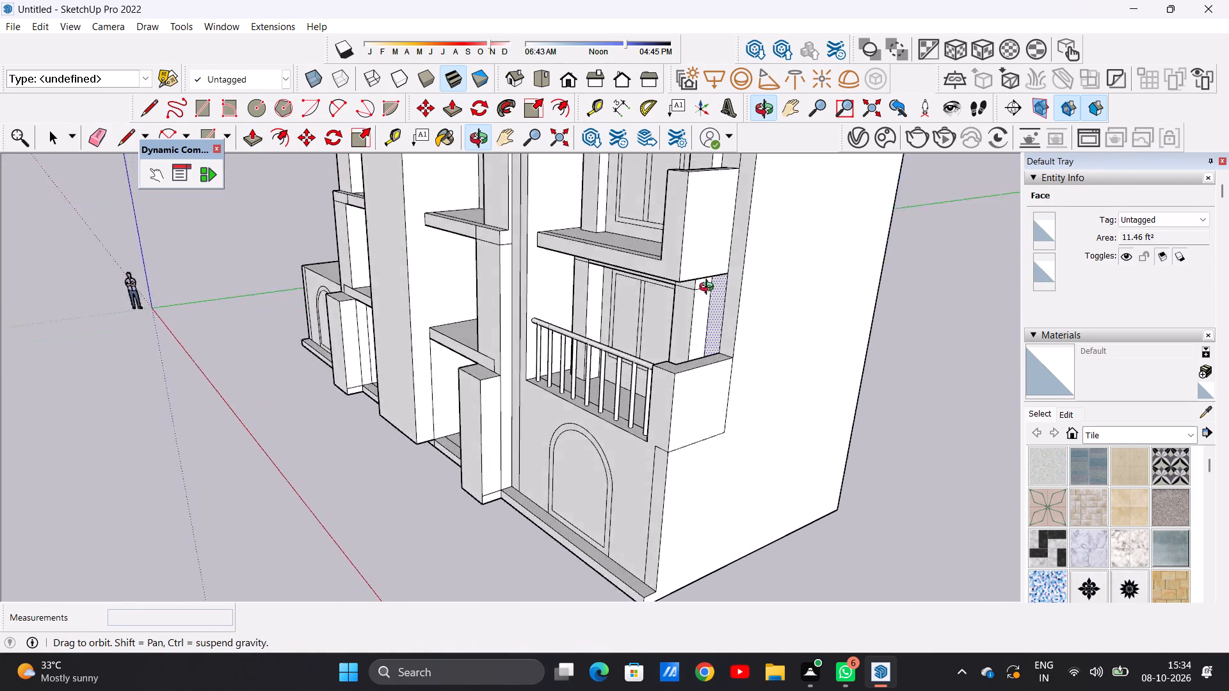
pyautogui.moveTo(709, 289); pyautogui.dragTo(780, 272, button='middle')
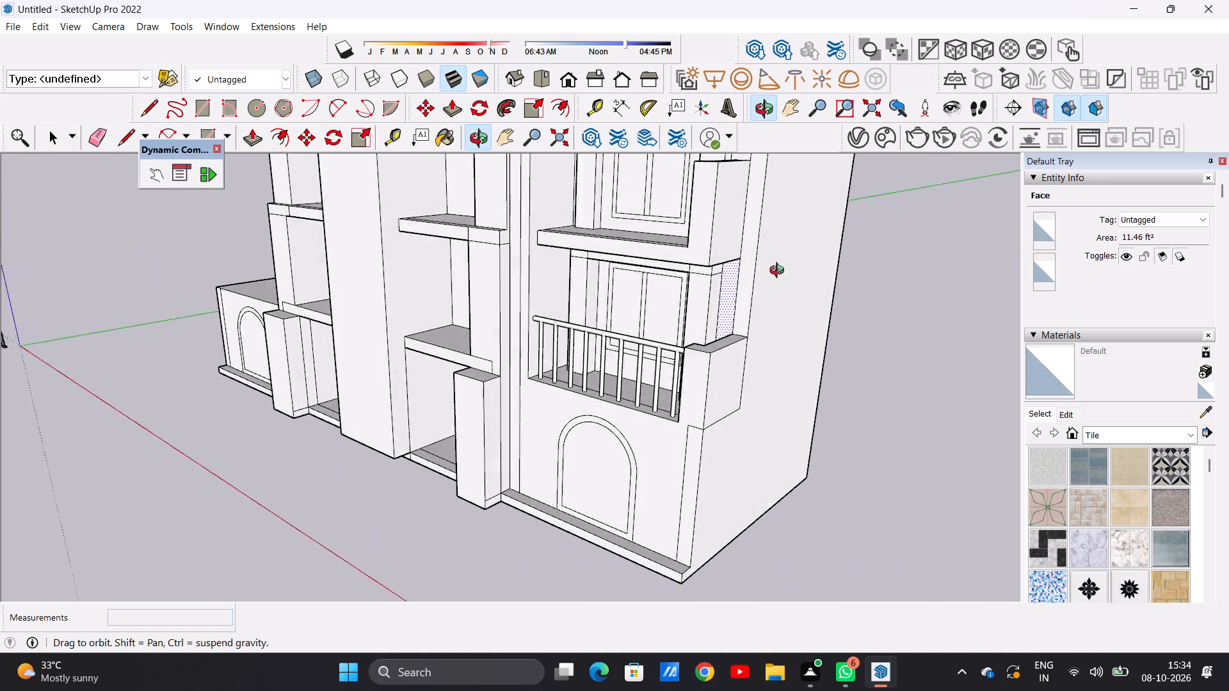
pyautogui.moveTo(780, 272); pyautogui.dragTo(867, 239, button='middle')
pyautogui.scroll(-6, 725, 351)
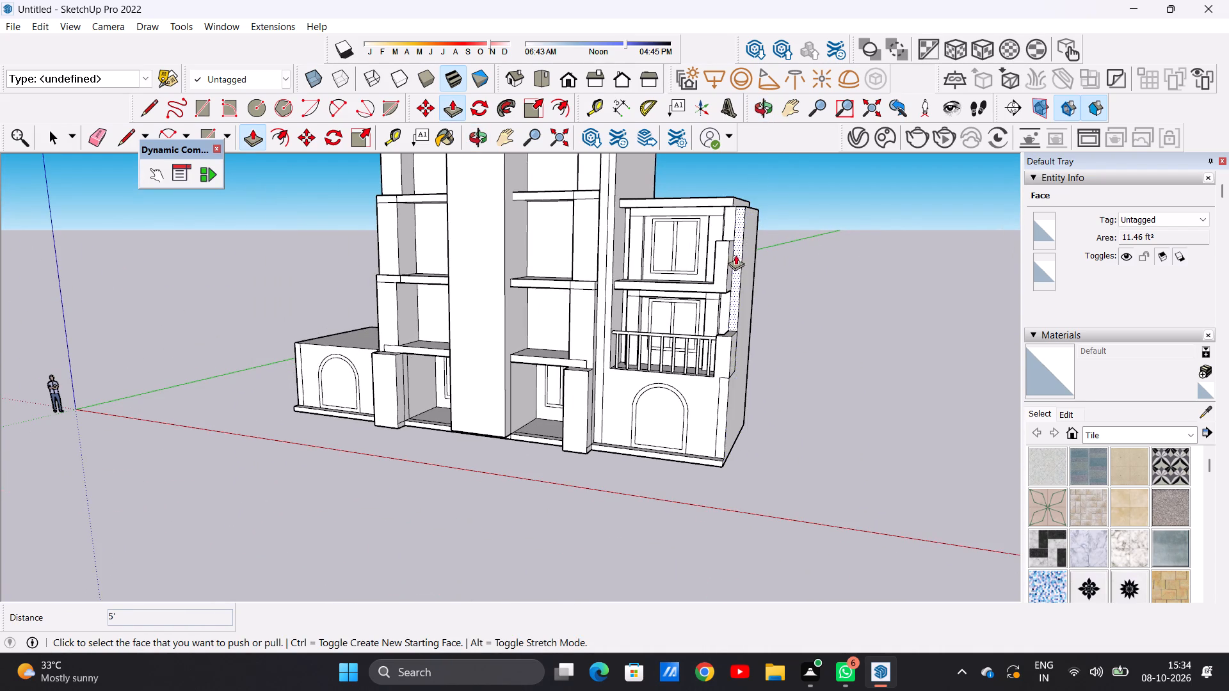
pyautogui.scroll(6, 728, 248)
pyautogui.moveTo(725, 247); pyautogui.dragTo(680, 408, button='middle')
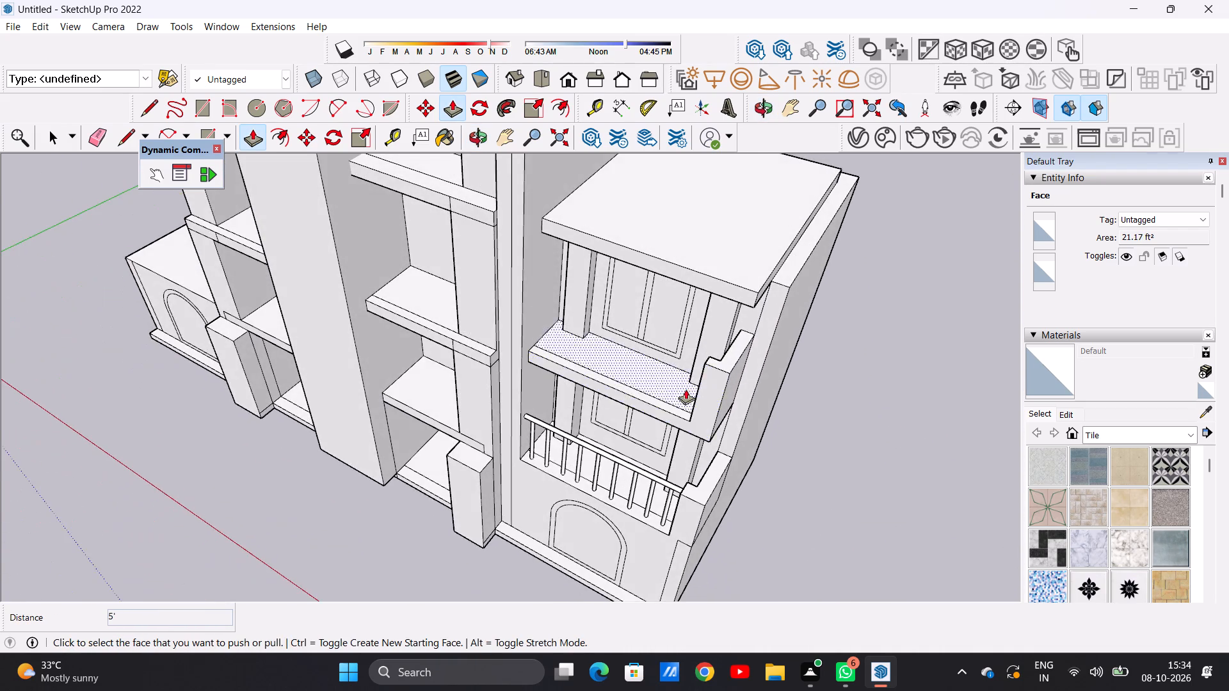
pyautogui.scroll(3, 719, 363)
pyautogui.scroll(-1, 726, 361)
pyautogui.scroll(5, 726, 361)
pyautogui.click(726, 361)
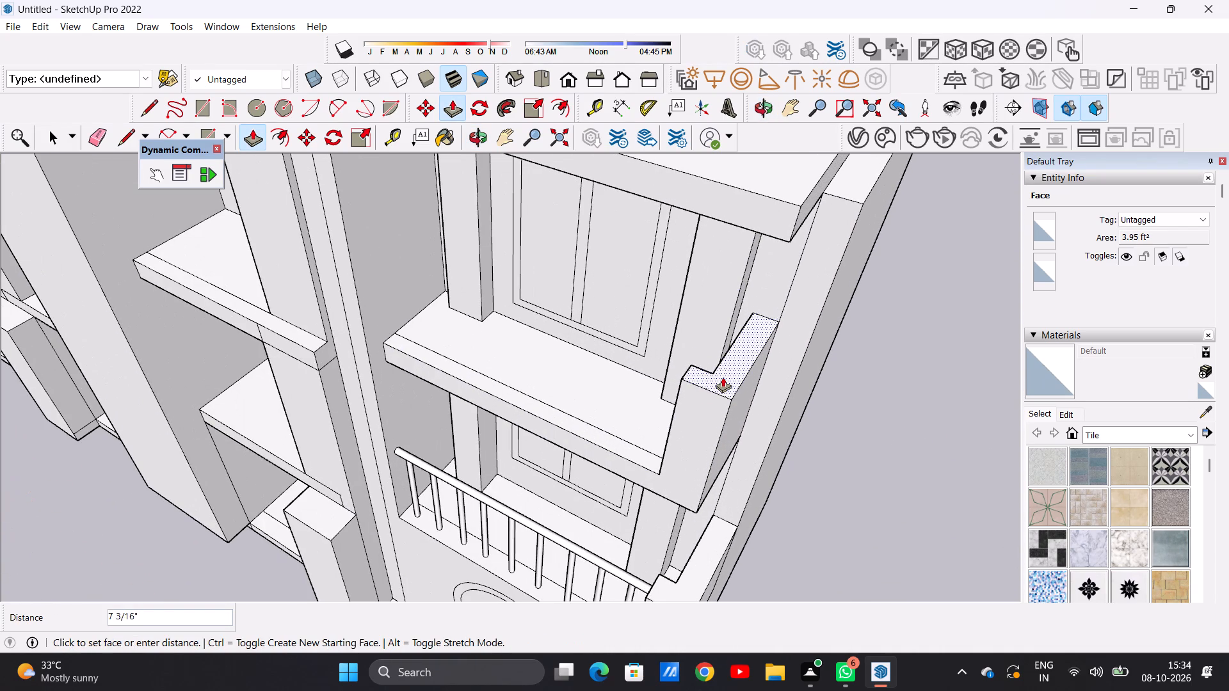
pyautogui.click(719, 393)
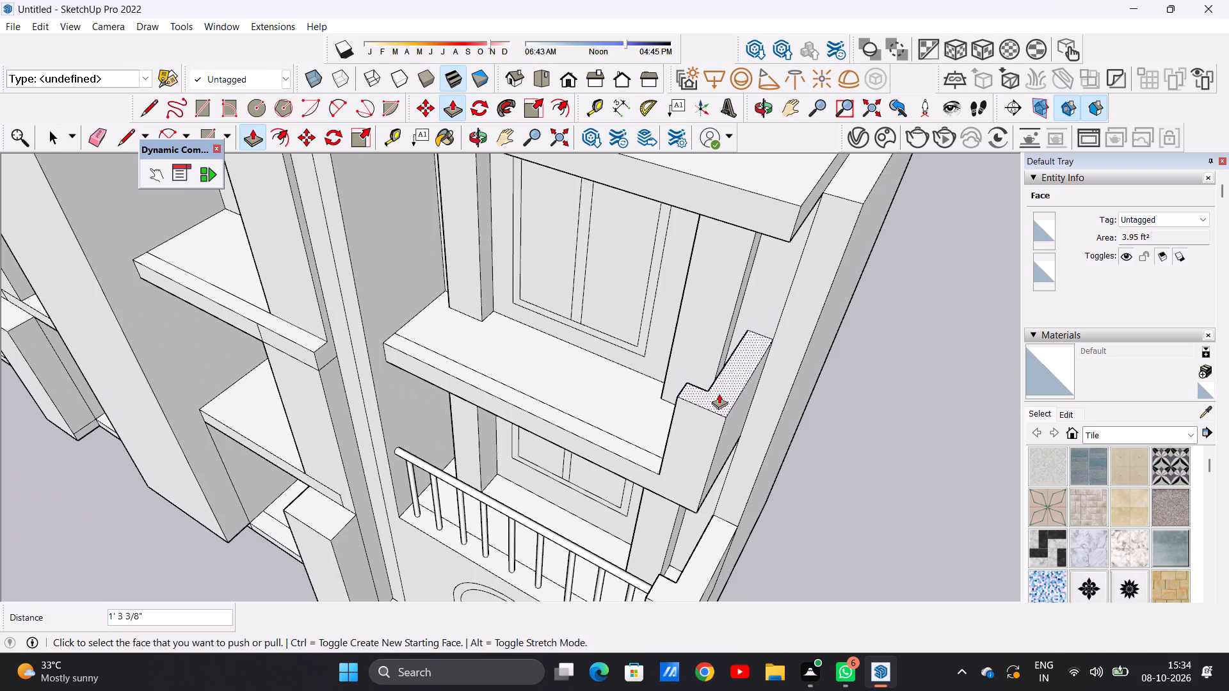
pyautogui.press('space')
# Draw a circle of about 1 3/16" radius near the top of the corner parapet's narrow face that faces the tower.
pyautogui.scroll(-4, 711, 399)
pyautogui.moveTo(679, 429); pyautogui.dragTo(931, 276, button='middle')
pyautogui.scroll(13, 698, 273)
pyautogui.moveTo(682, 292); pyautogui.dragTo(825, 333, button='middle')
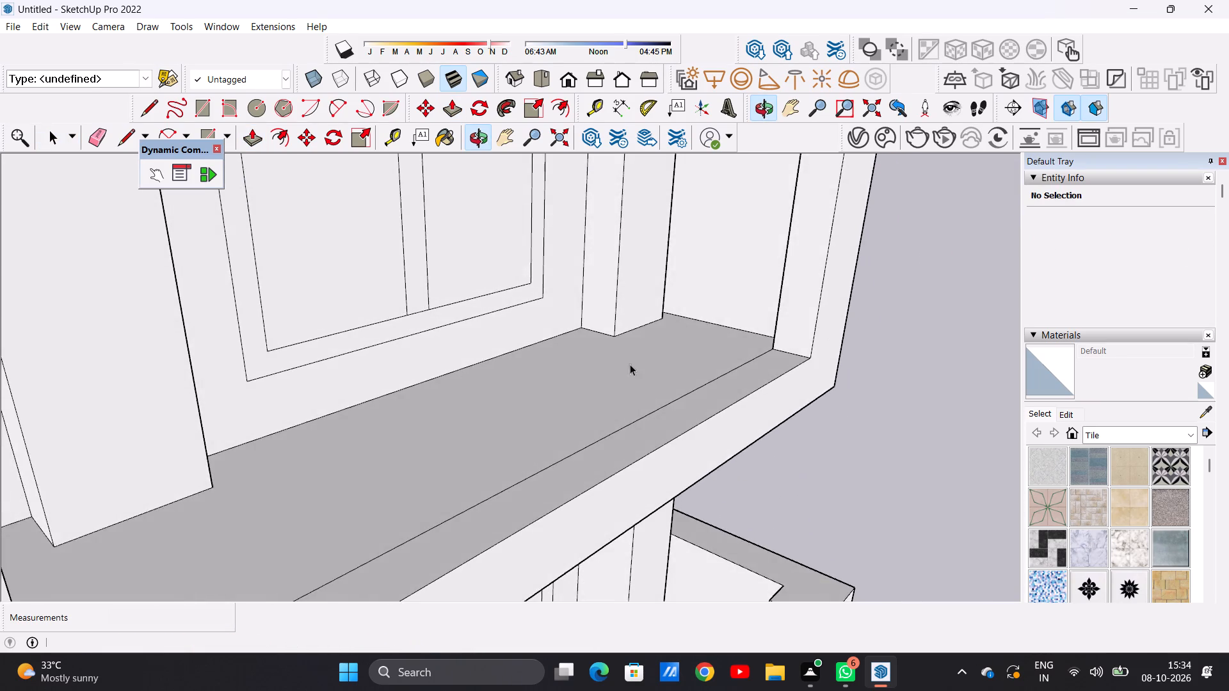
pyautogui.scroll(-10, 604, 365)
pyautogui.scroll(8, 677, 305)
pyautogui.moveTo(652, 306); pyautogui.dragTo(691, 289, button='middle')
pyautogui.scroll(6, 674, 285)
pyautogui.press('c')
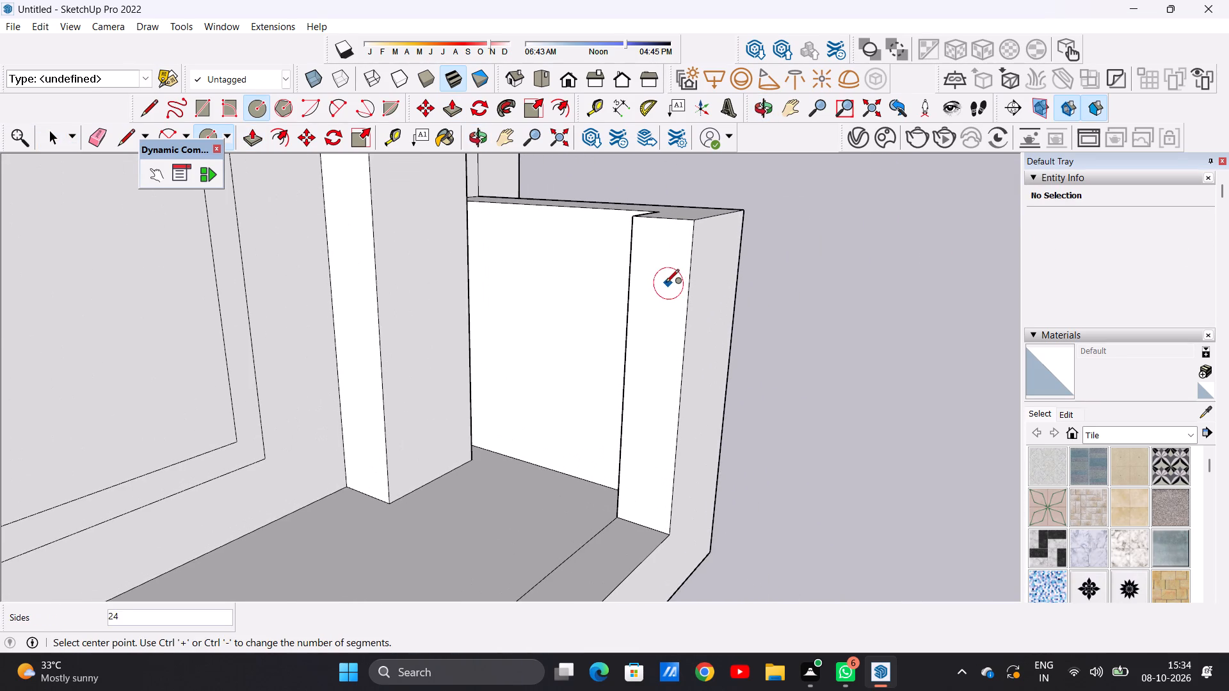
pyautogui.scroll(7, 657, 263)
pyautogui.click(657, 232)
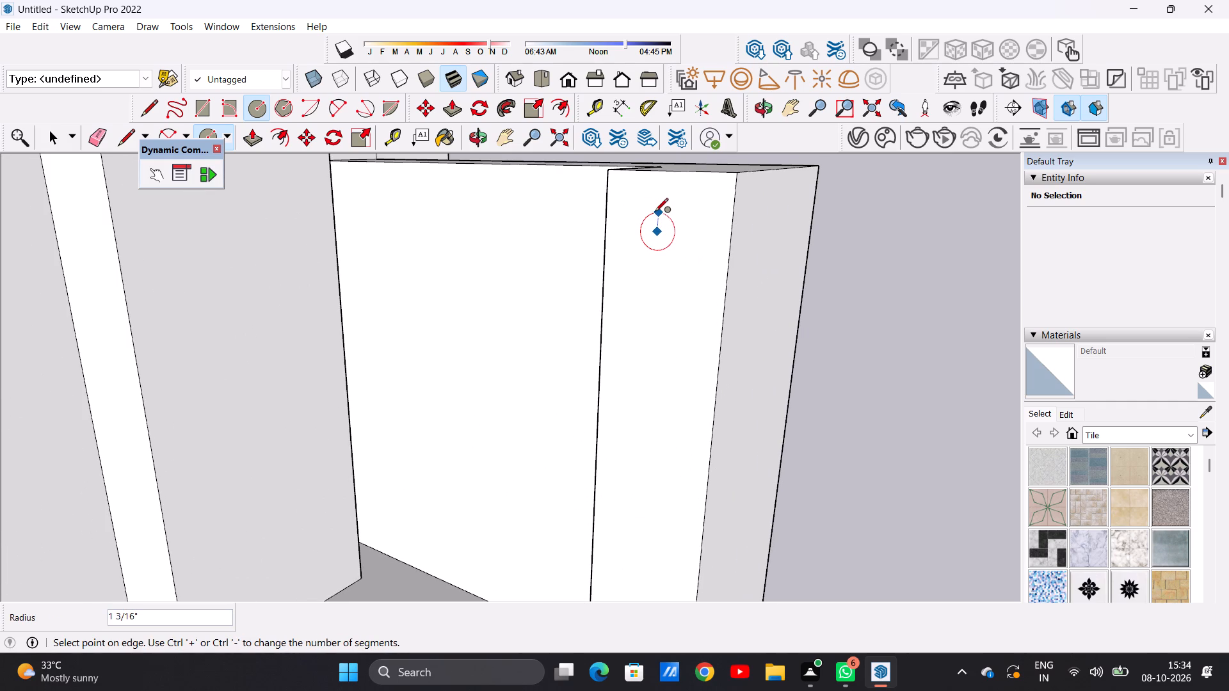
pyautogui.click(655, 212)
pyautogui.press('space')
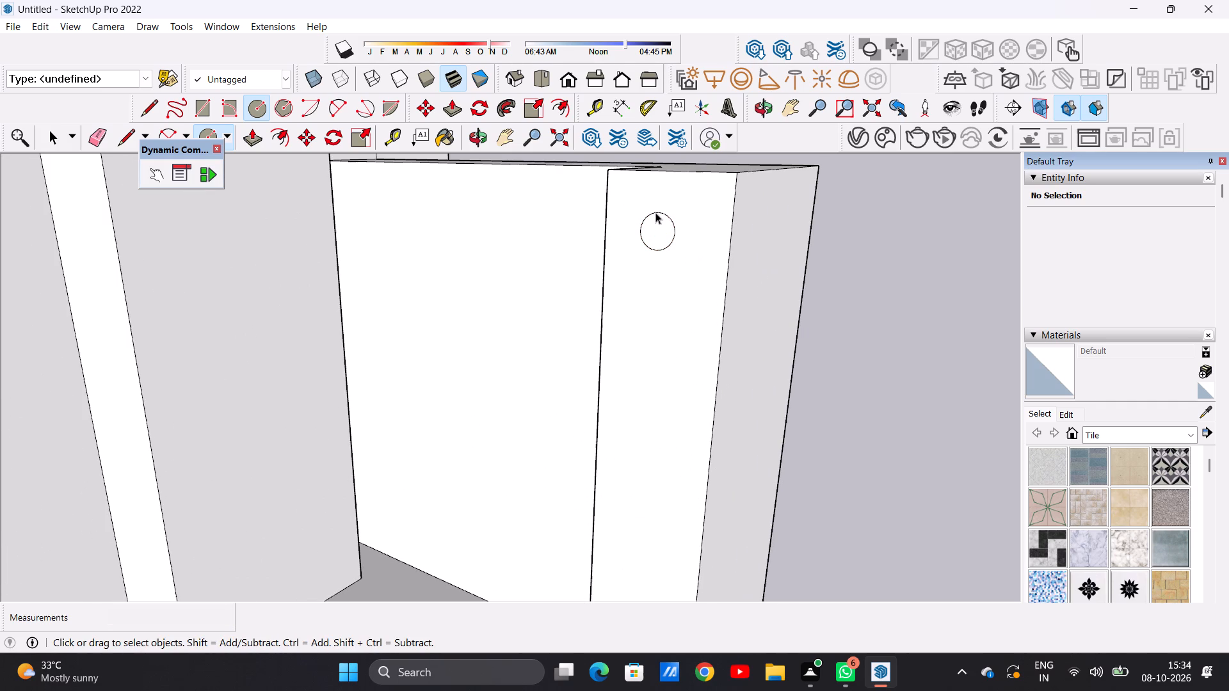
# Extrude the small circle along the balcony front to the tower's side wall to form the upper balcony's handrail.
pyautogui.press('p')
pyautogui.click(663, 221)
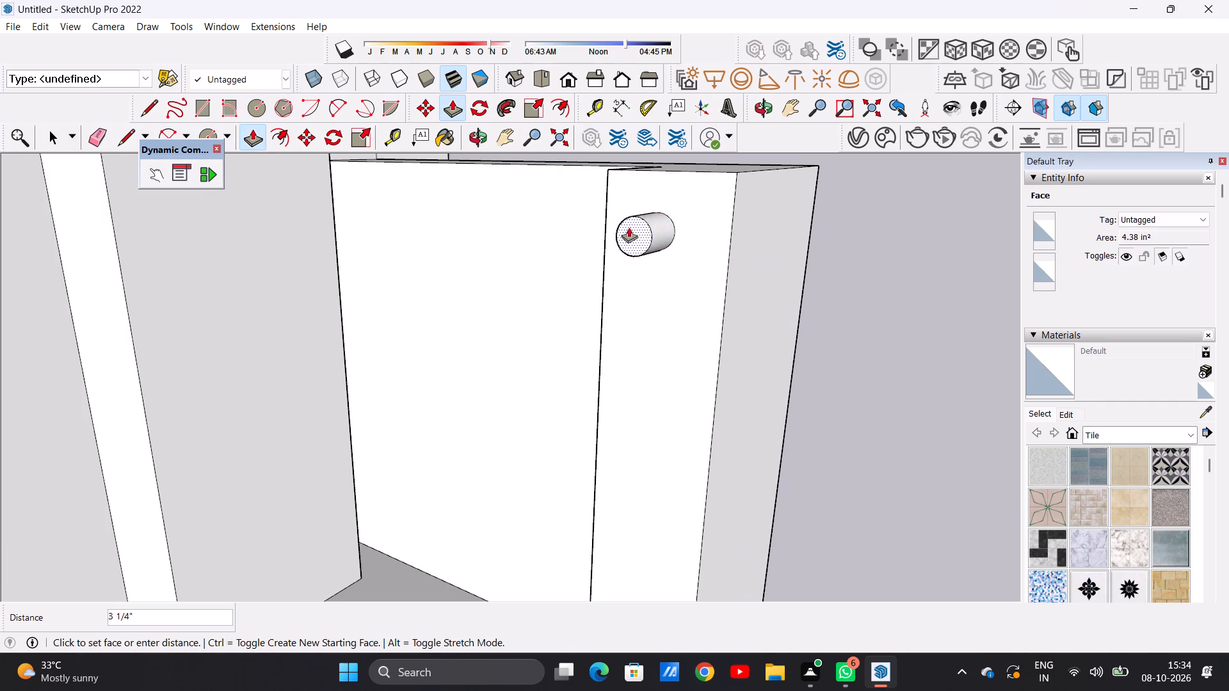
pyautogui.scroll(-12, 470, 265)
pyautogui.scroll(1, 559, 255)
pyautogui.scroll(-6, 559, 255)
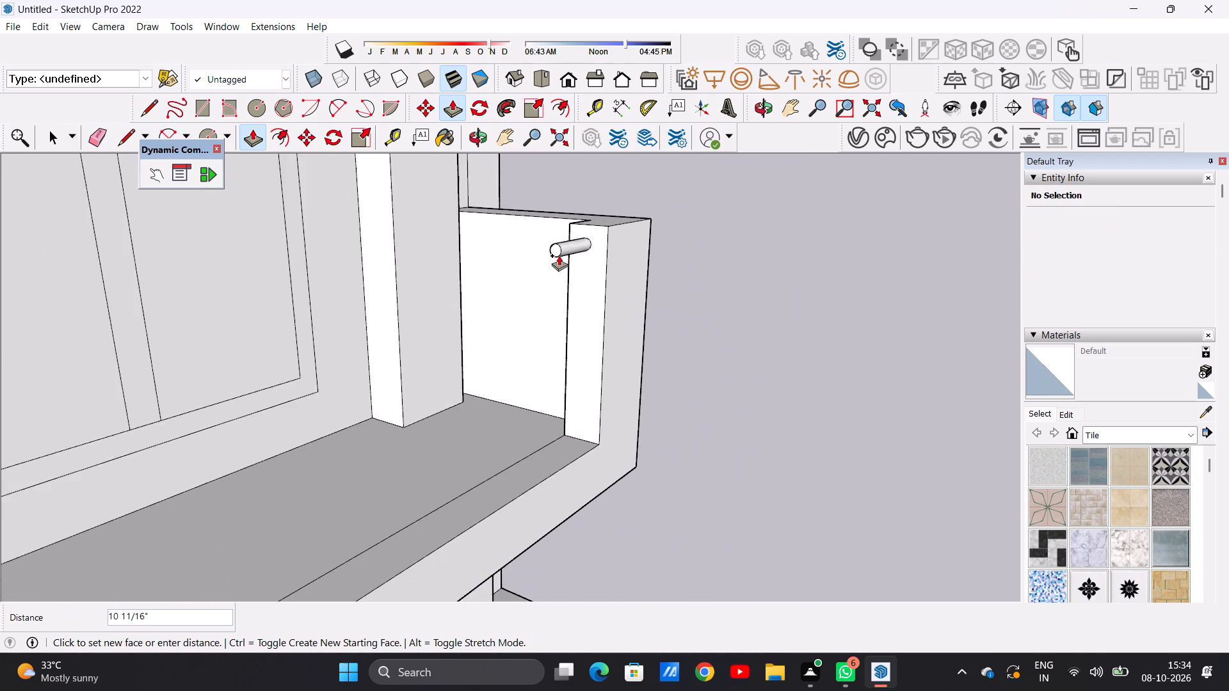
pyautogui.scroll(-3, 559, 255)
pyautogui.moveTo(530, 259); pyautogui.dragTo(343, 258, button='middle')
pyautogui.scroll(-6, 333, 260)
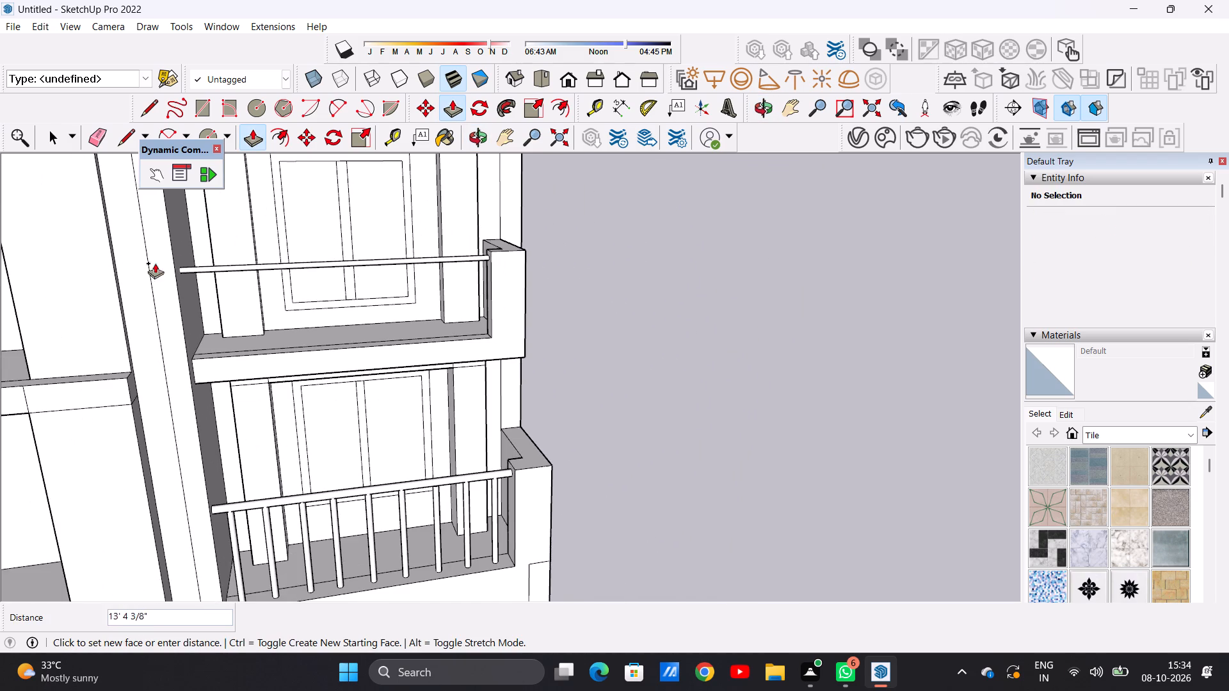
pyautogui.scroll(4, 199, 263)
pyautogui.scroll(-1, 199, 263)
pyautogui.scroll(15, 199, 263)
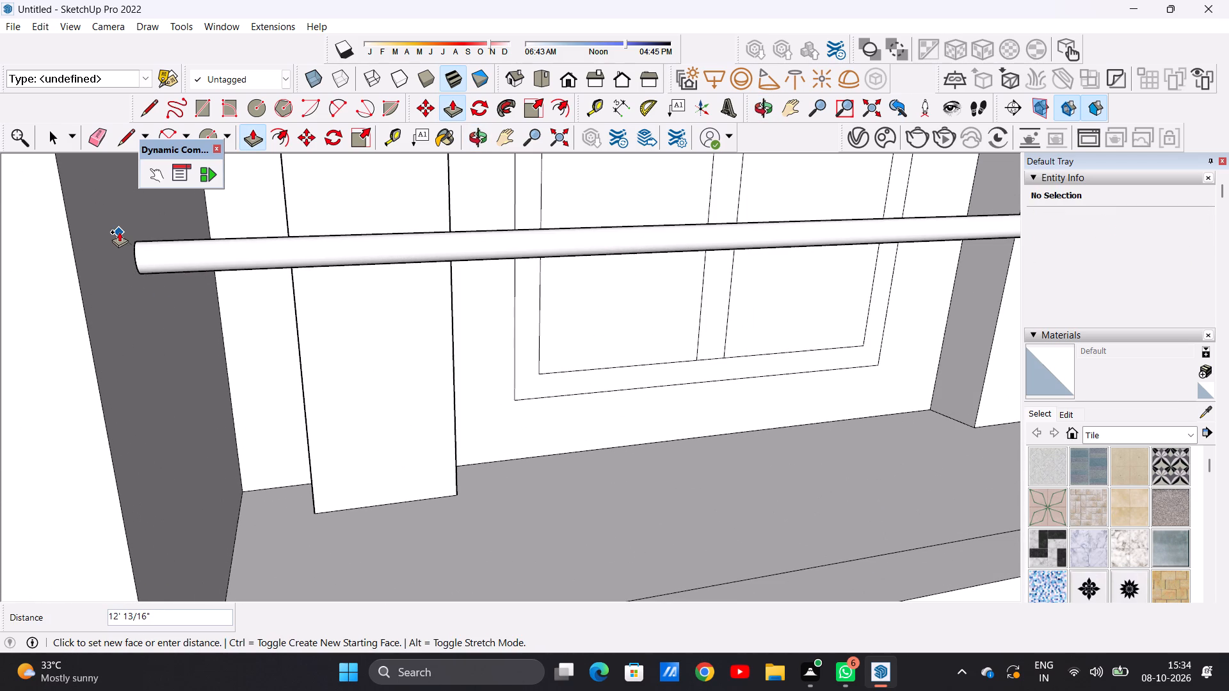
pyautogui.click(120, 226)
pyautogui.press('space')
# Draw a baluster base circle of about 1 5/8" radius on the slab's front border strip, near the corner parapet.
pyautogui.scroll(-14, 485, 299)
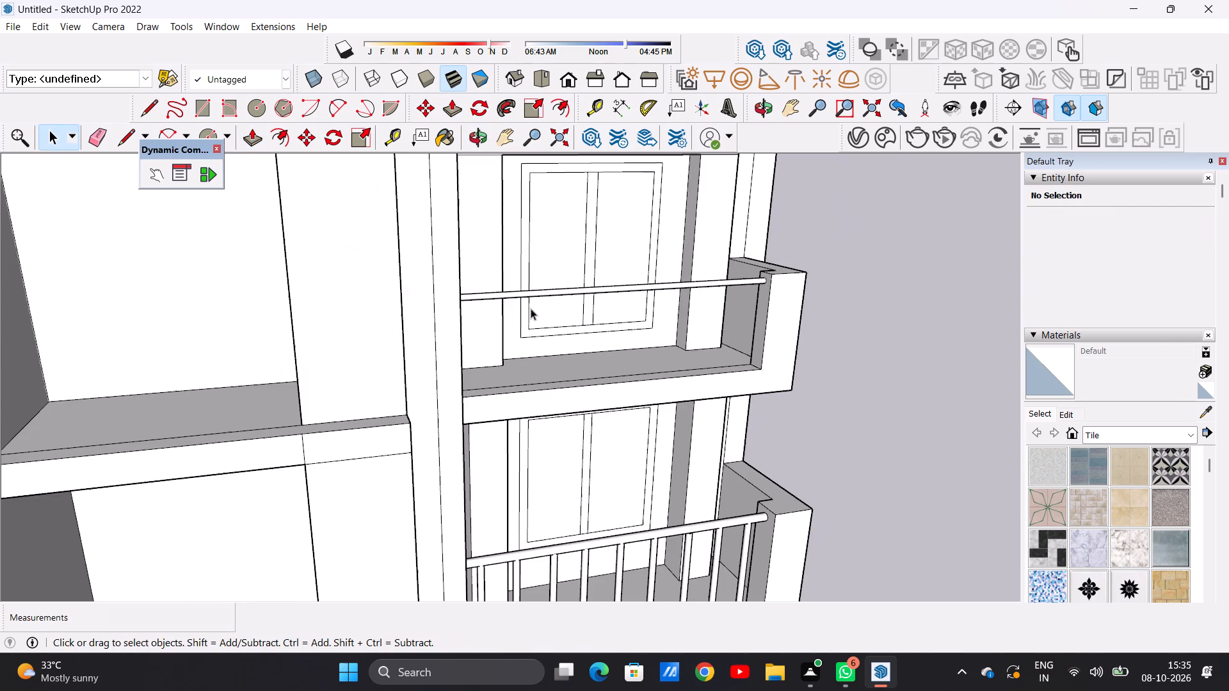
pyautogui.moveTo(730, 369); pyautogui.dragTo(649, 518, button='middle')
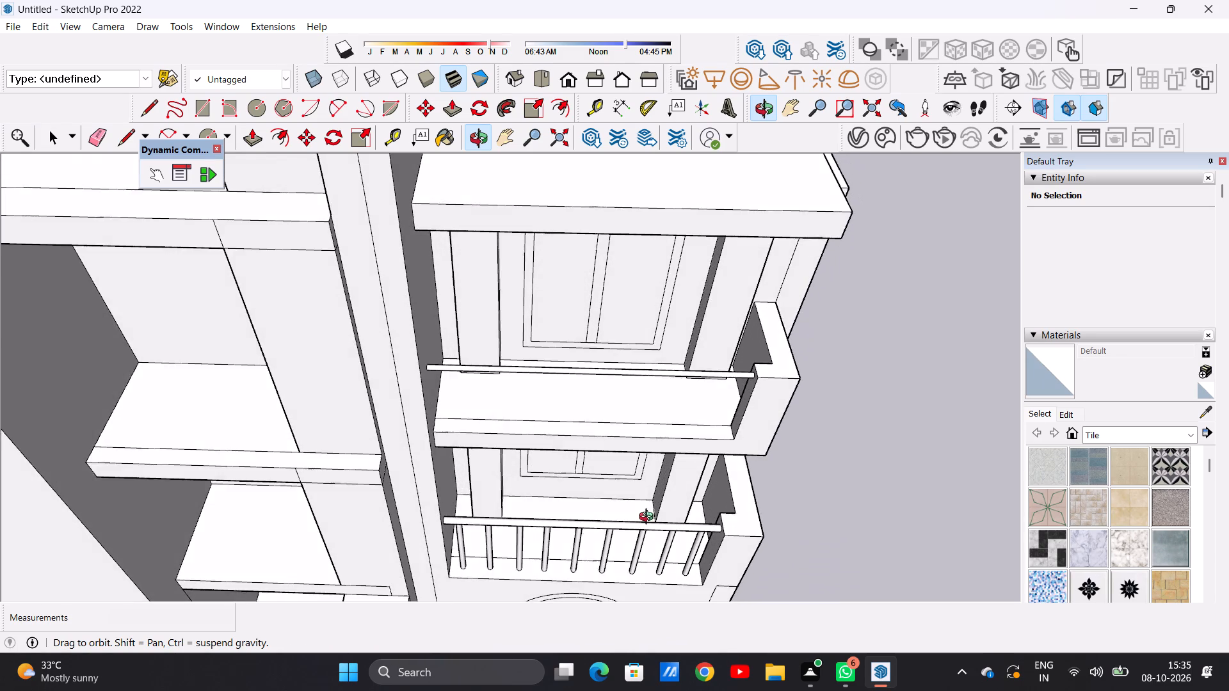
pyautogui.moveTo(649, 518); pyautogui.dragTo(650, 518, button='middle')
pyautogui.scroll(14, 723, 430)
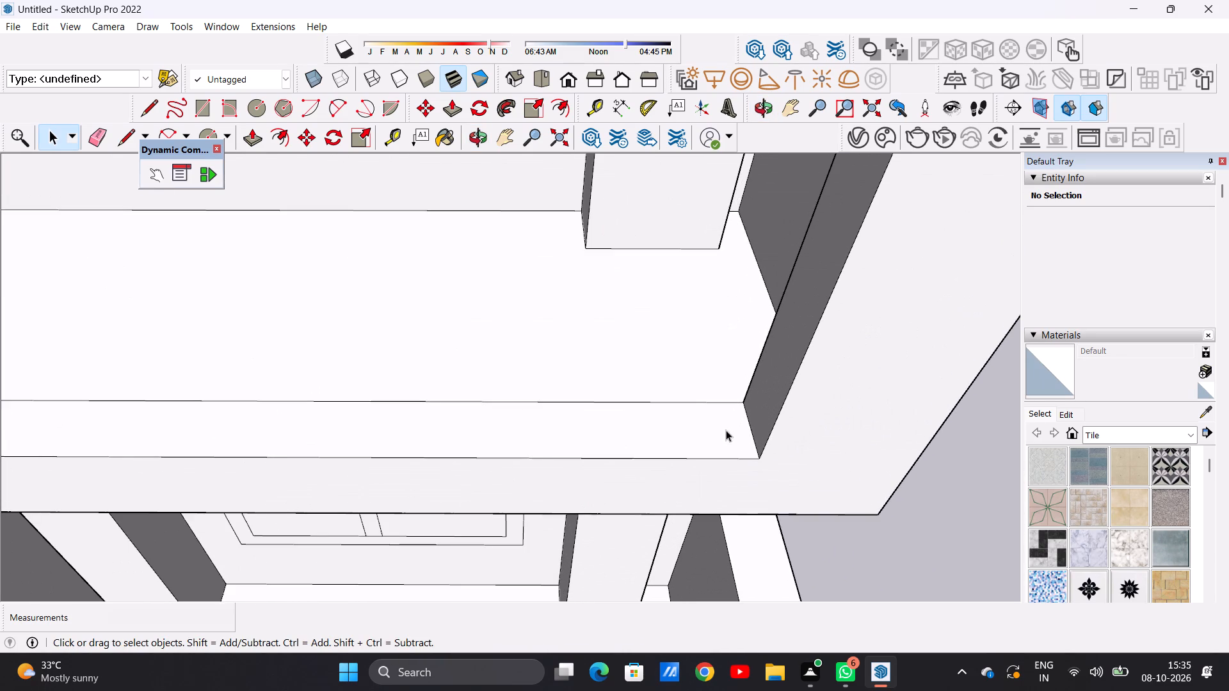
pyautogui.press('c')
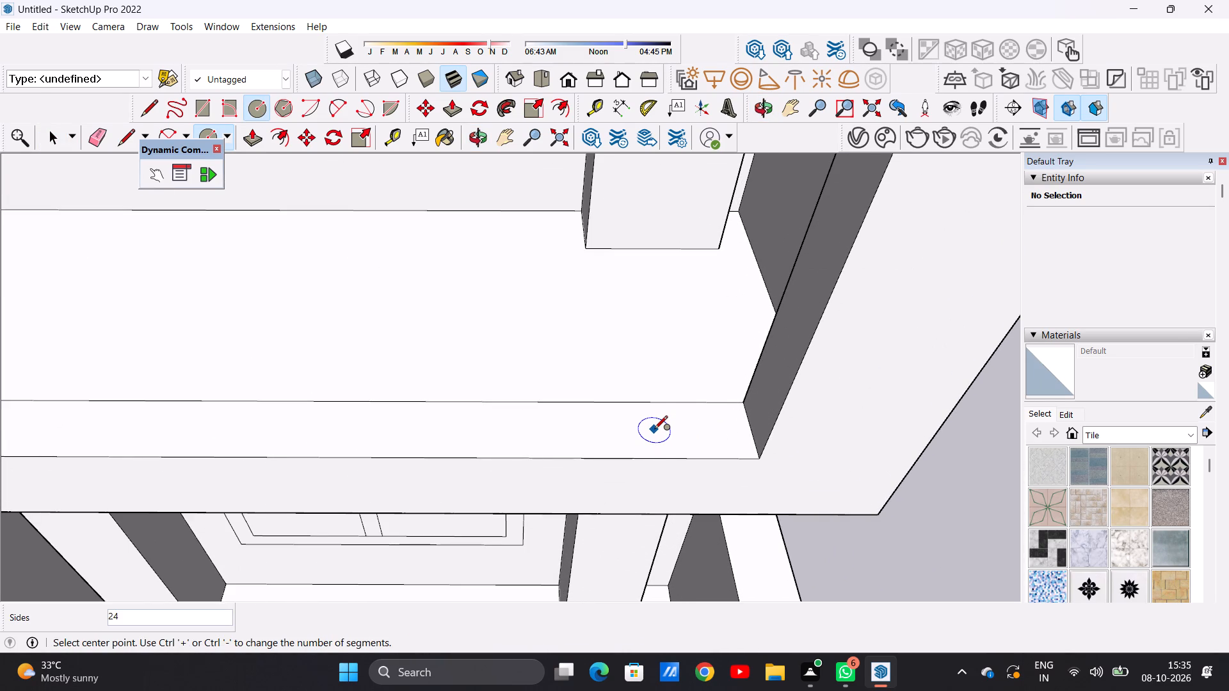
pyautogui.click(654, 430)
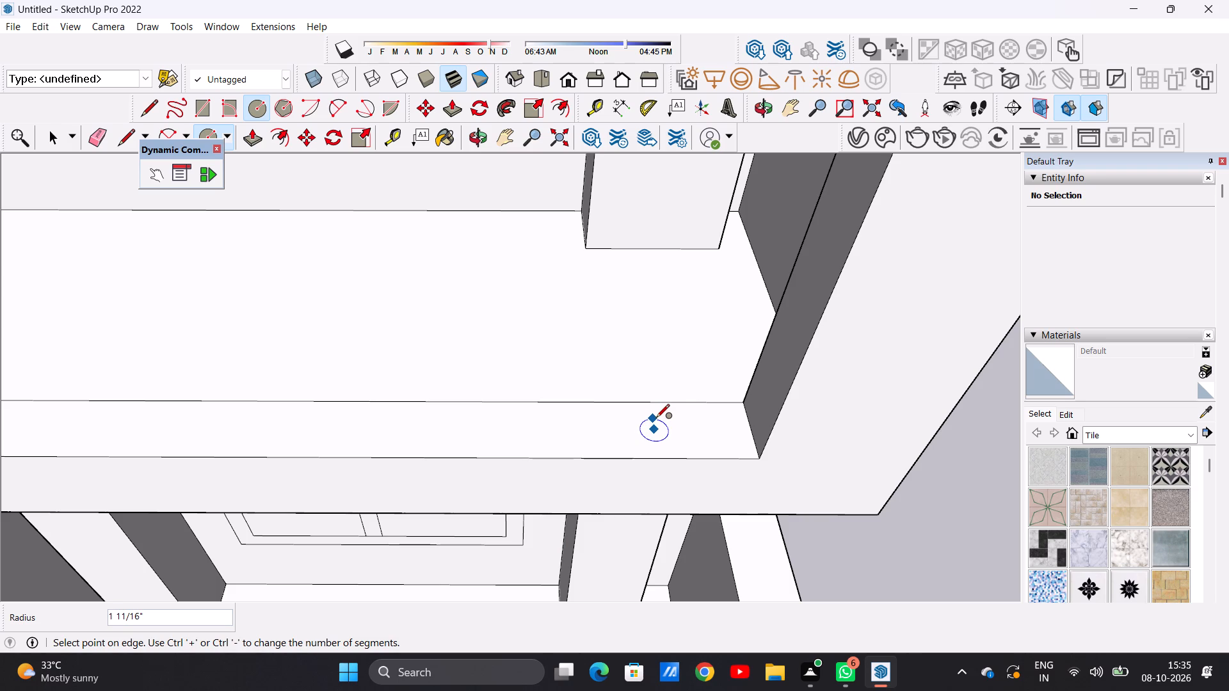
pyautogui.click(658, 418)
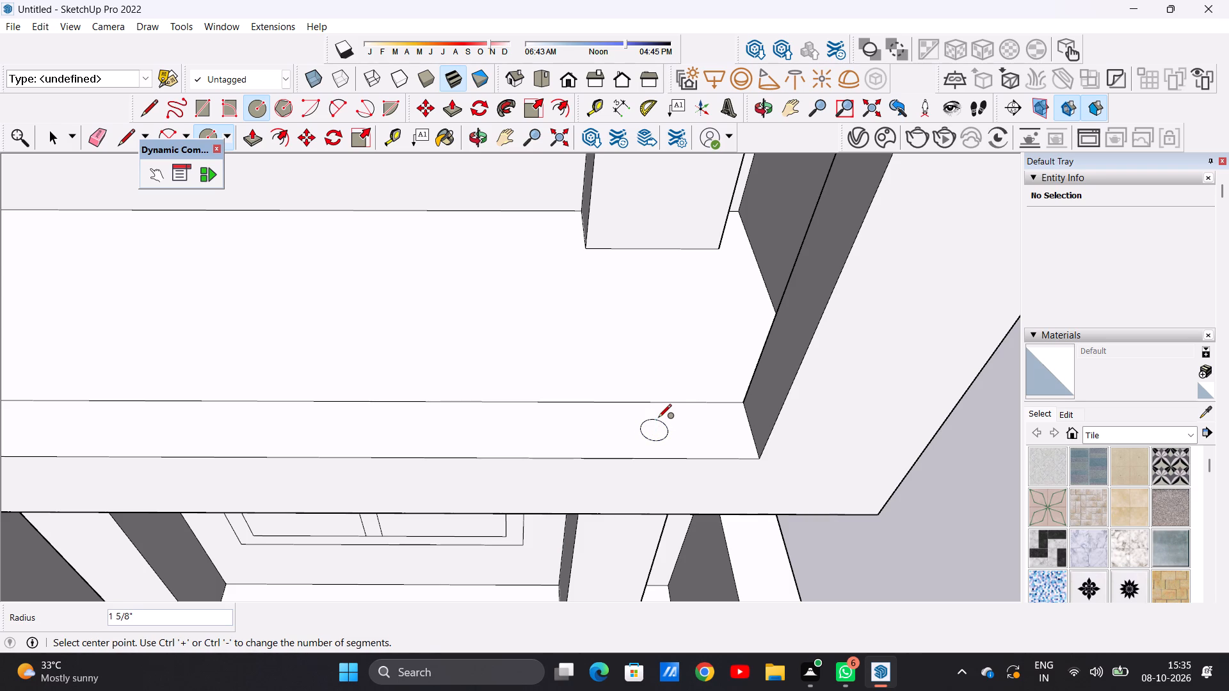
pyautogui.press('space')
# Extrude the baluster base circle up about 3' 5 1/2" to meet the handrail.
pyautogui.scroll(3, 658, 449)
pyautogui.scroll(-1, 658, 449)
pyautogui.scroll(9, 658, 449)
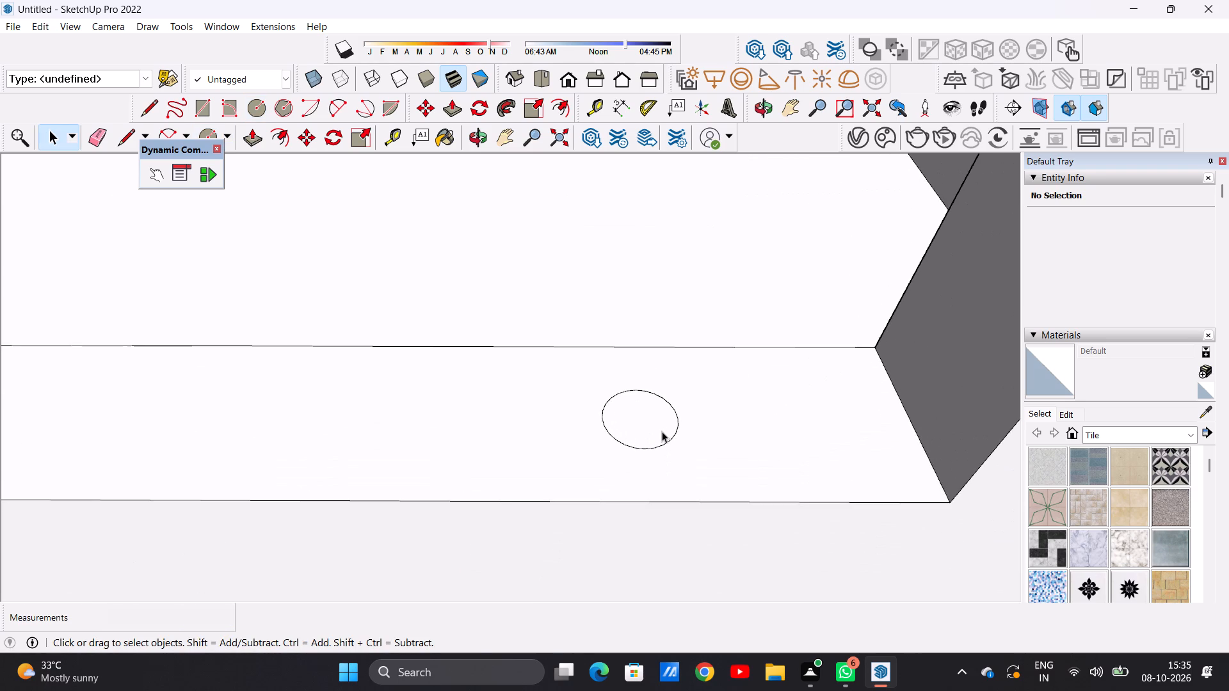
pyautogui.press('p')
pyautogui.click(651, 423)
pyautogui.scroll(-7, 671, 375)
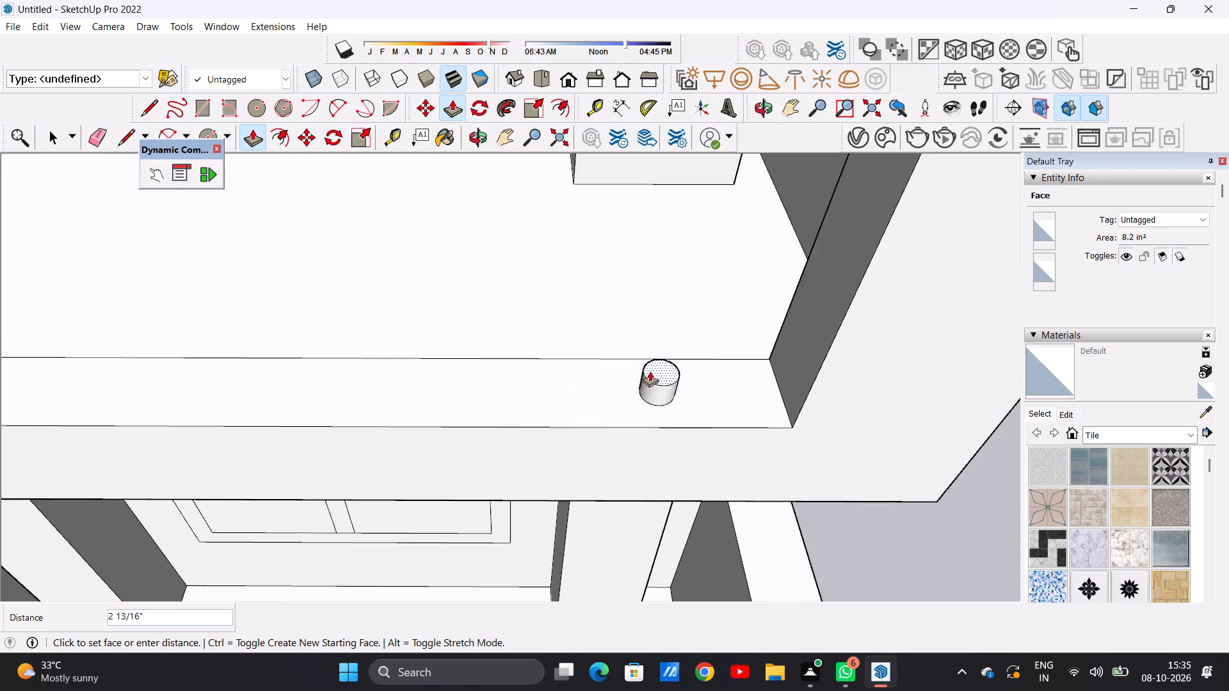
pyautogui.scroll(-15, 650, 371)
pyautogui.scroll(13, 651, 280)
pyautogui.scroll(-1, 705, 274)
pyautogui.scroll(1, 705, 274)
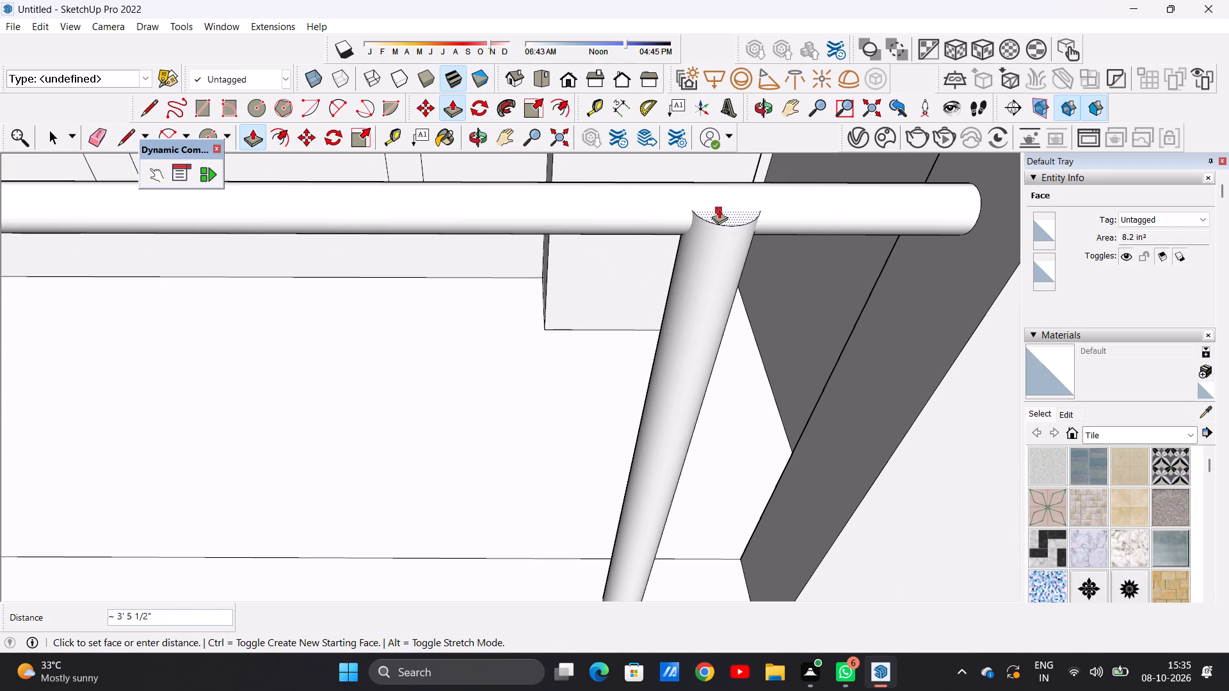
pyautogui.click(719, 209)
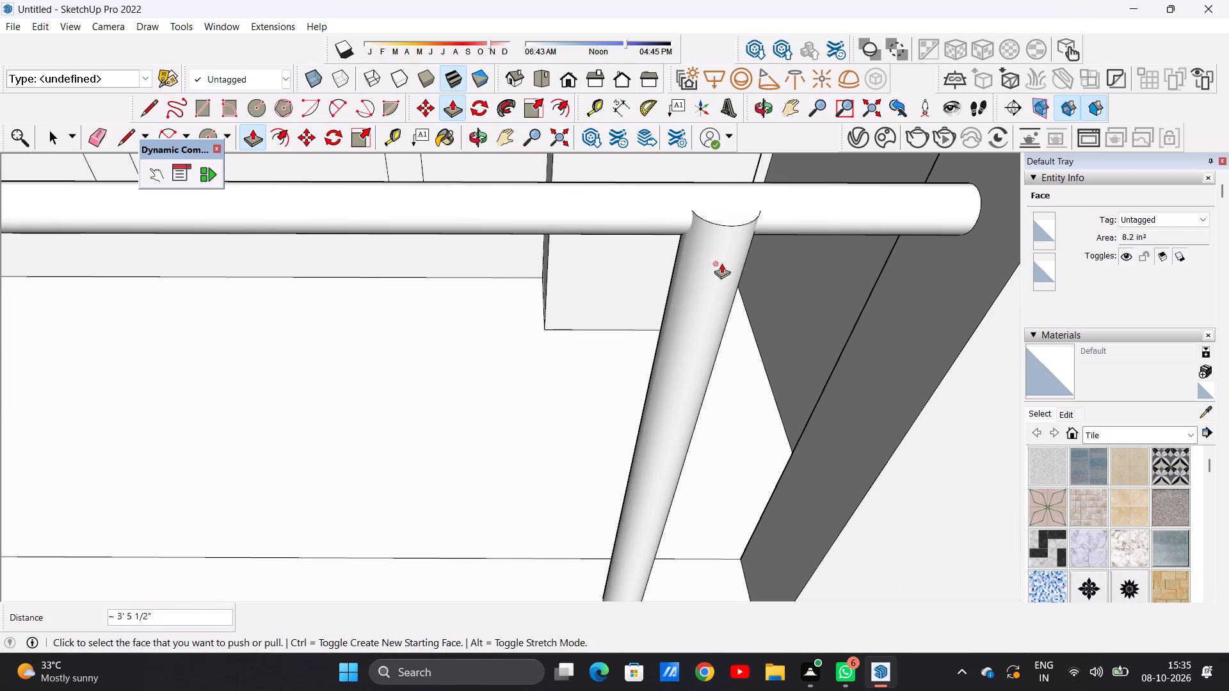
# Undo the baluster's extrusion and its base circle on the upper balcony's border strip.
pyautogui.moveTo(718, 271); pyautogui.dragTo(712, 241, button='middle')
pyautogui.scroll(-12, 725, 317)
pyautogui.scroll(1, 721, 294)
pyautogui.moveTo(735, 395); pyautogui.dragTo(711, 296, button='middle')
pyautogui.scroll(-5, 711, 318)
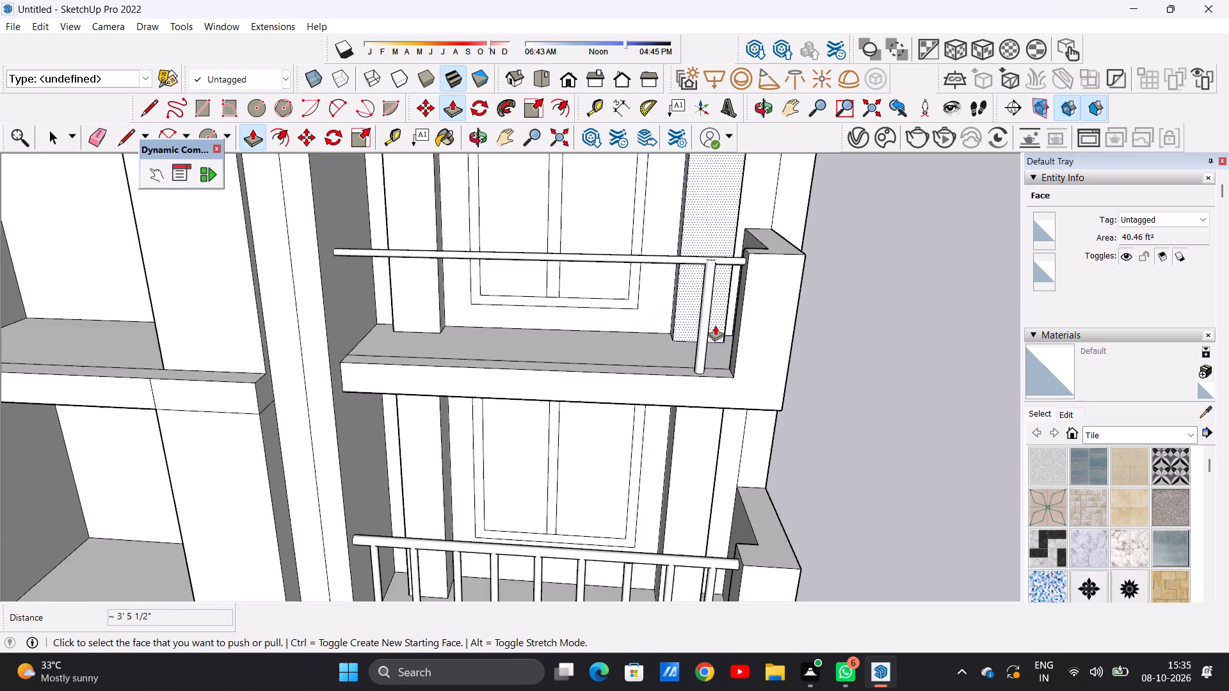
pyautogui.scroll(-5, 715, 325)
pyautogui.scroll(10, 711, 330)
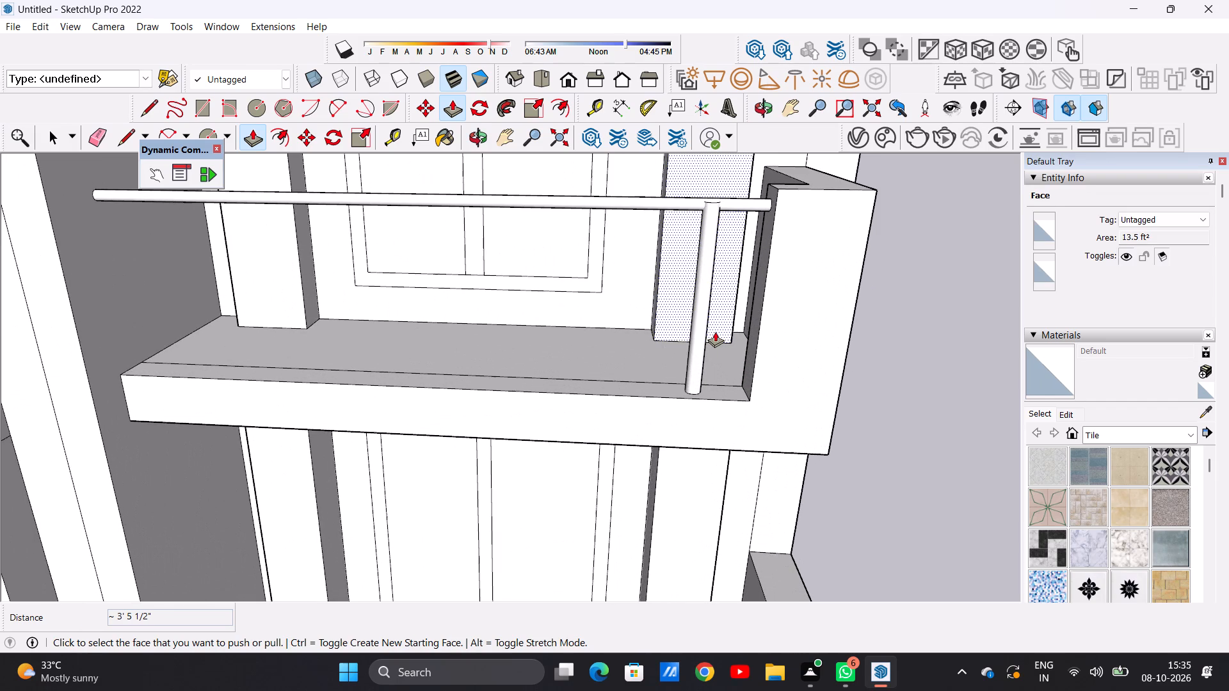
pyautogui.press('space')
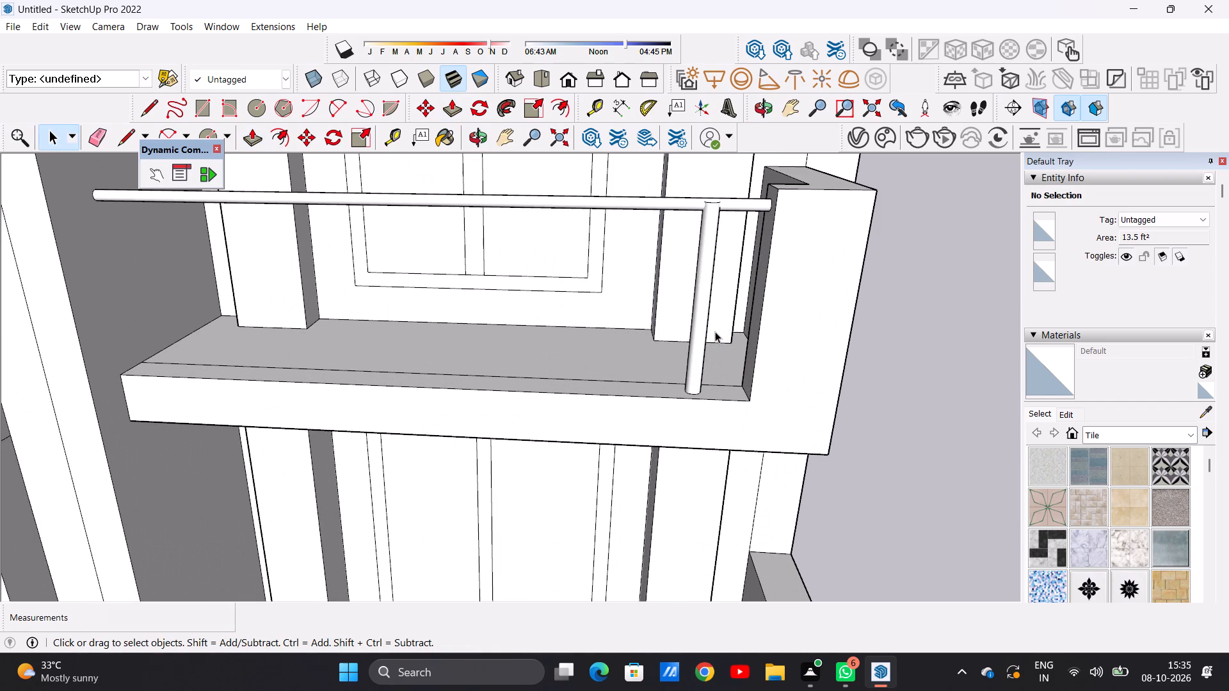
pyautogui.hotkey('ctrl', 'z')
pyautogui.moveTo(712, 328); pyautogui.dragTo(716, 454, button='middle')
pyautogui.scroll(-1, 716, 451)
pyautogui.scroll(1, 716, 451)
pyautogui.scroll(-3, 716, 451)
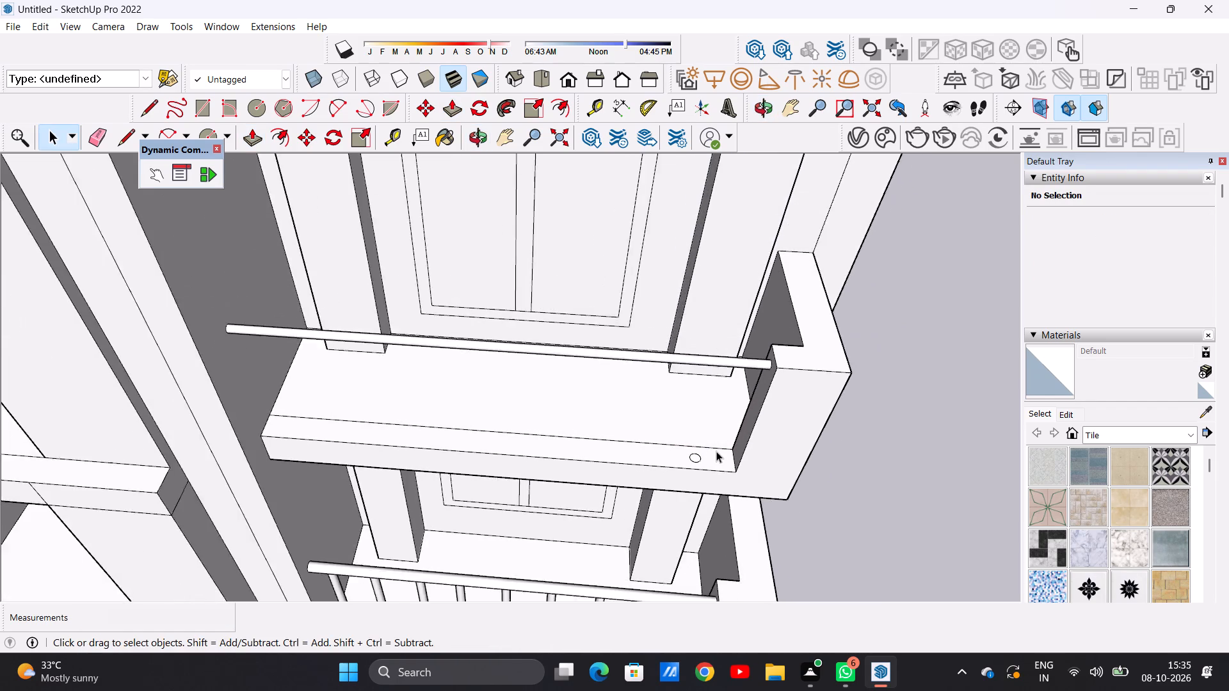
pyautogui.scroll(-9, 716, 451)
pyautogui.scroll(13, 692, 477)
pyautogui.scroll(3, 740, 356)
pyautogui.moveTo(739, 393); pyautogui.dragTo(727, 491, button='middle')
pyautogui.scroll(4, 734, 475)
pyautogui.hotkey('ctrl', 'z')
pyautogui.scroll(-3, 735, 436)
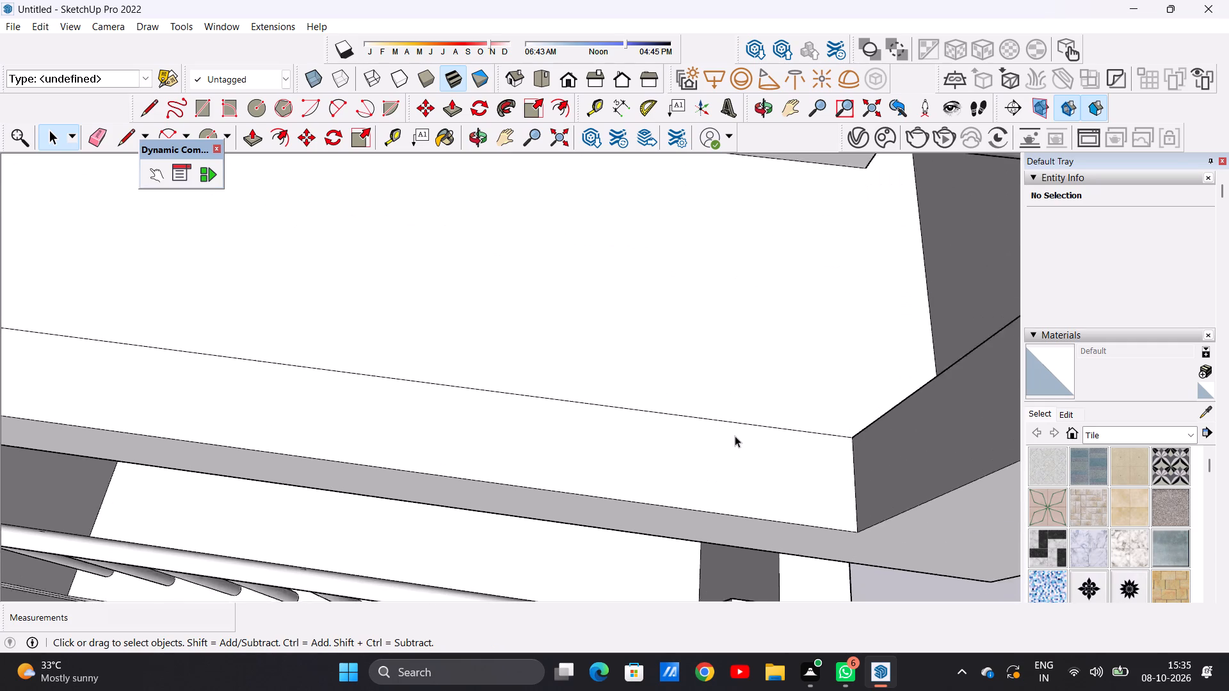
# Draw a baluster base circle of about 1 3/16" radius on the upper balcony's front border strip, near the corner parapet.
pyautogui.scroll(-3, 735, 436)
pyautogui.moveTo(705, 482); pyautogui.dragTo(718, 491, button='middle')
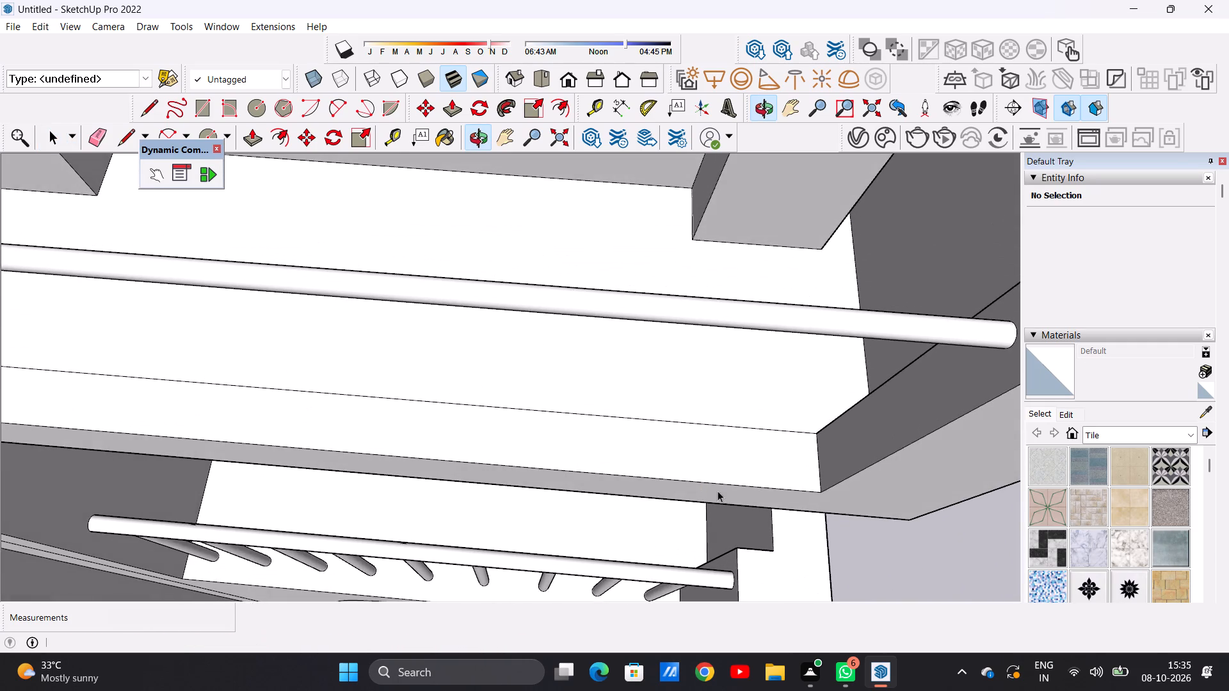
pyautogui.scroll(4, 747, 481)
pyautogui.press('c')
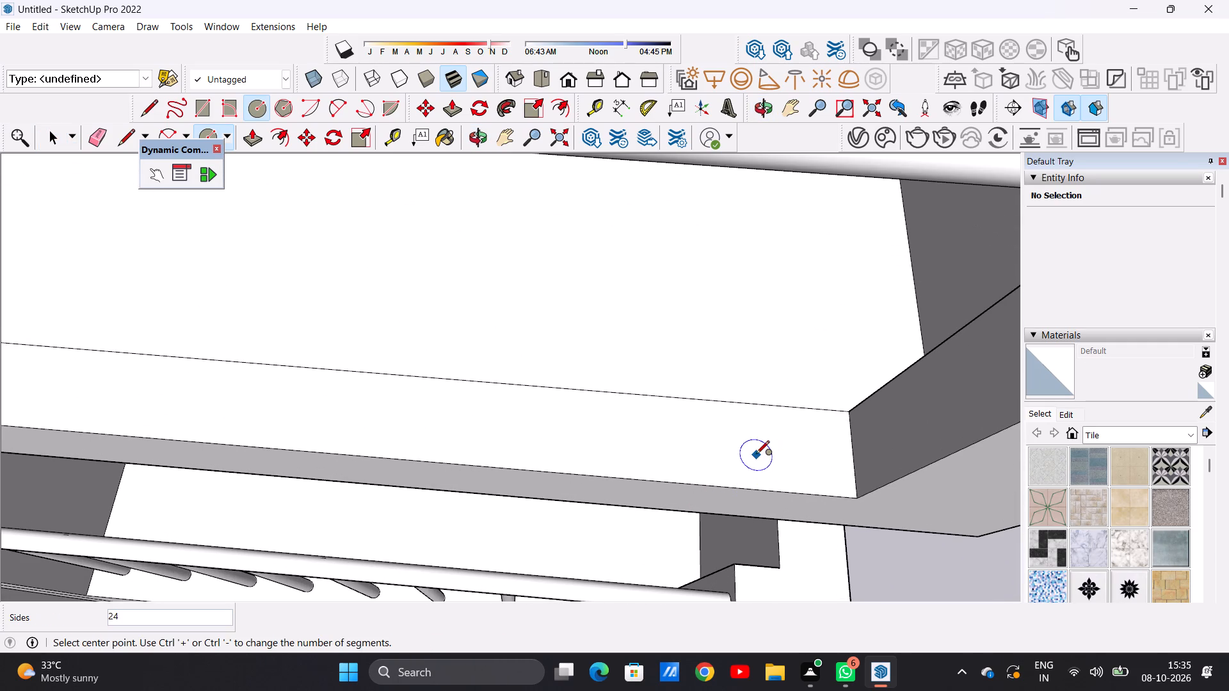
pyautogui.click(753, 448)
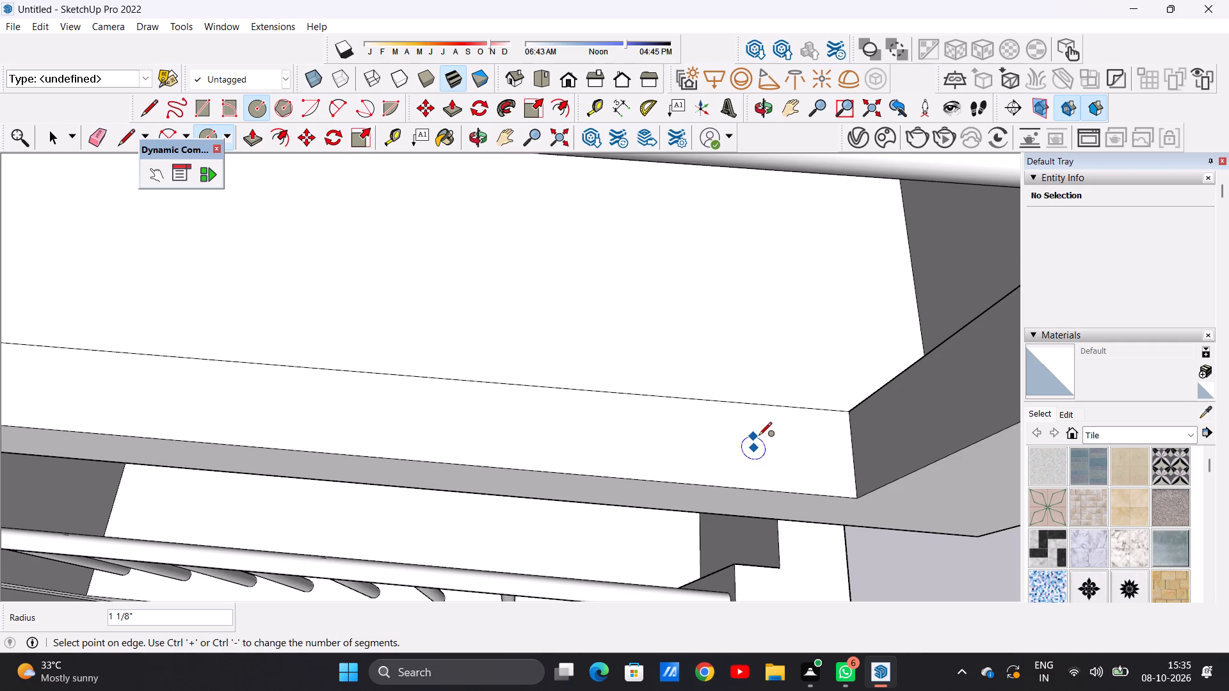
pyautogui.click(759, 436)
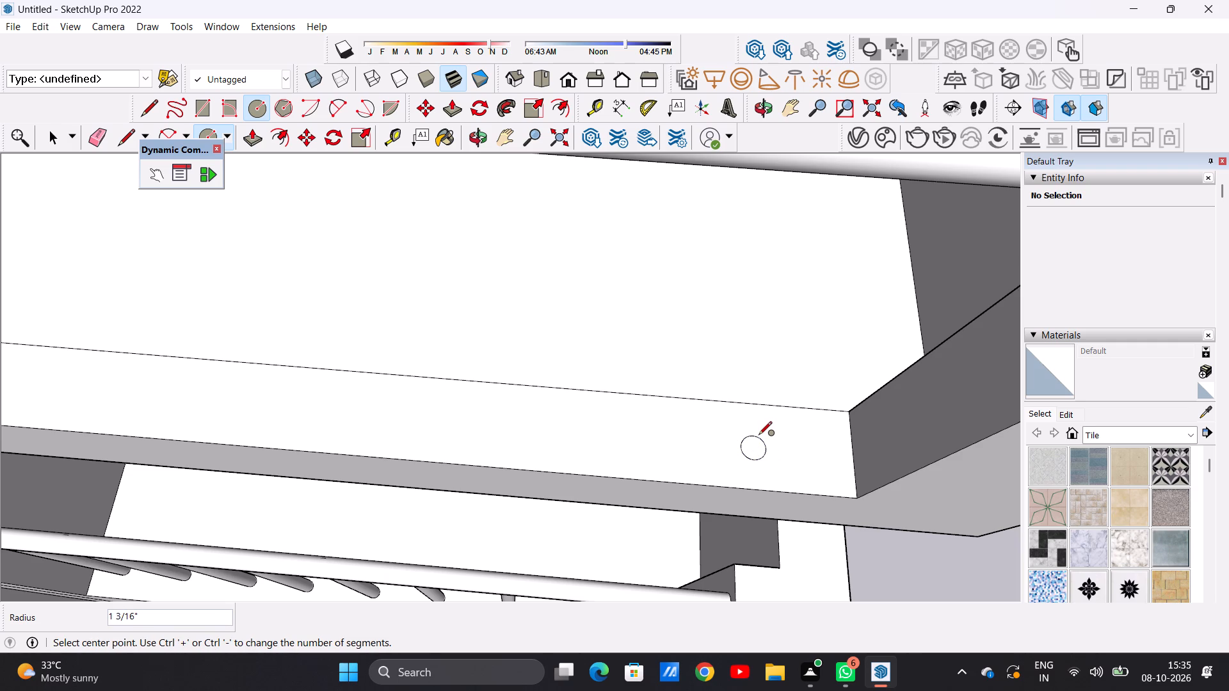
pyautogui.press('space')
# Copy the baluster base circle about 10' 9" along the border strip to its tower end.
pyautogui.scroll(4, 763, 461)
pyautogui.scroll(-1, 763, 461)
pyautogui.doubleClick(750, 452)
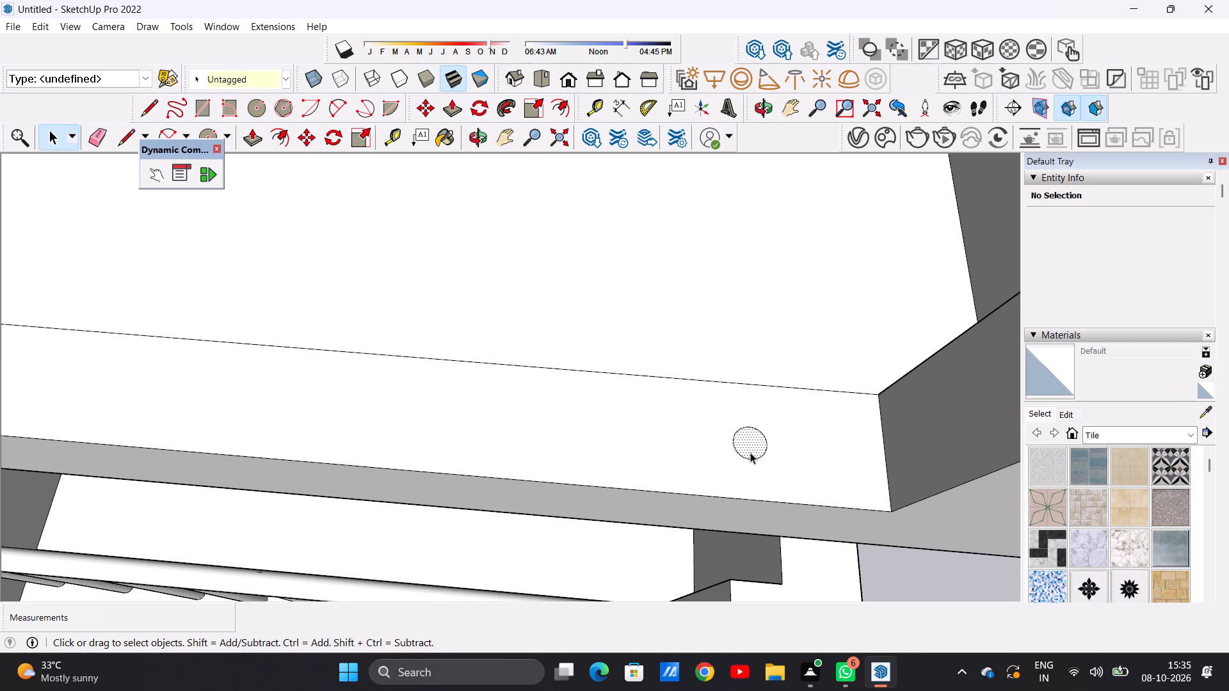
pyautogui.press('m')
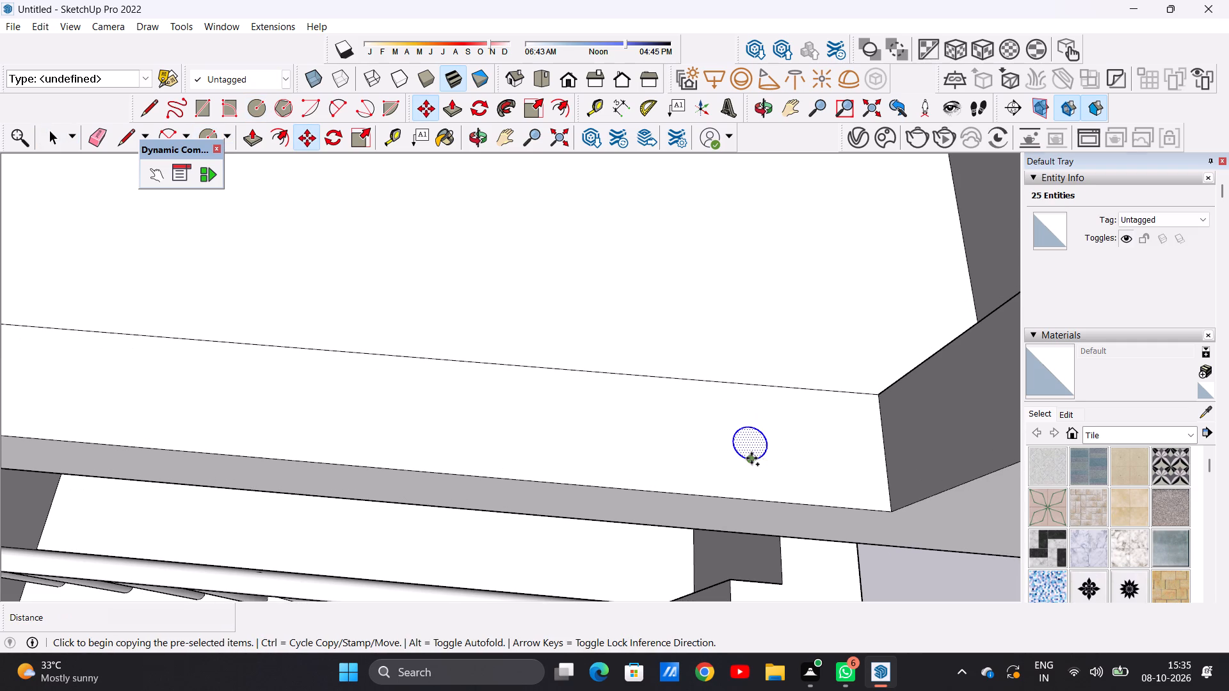
pyautogui.click(751, 458)
pyautogui.scroll(-7, 705, 450)
pyautogui.scroll(-5, 611, 439)
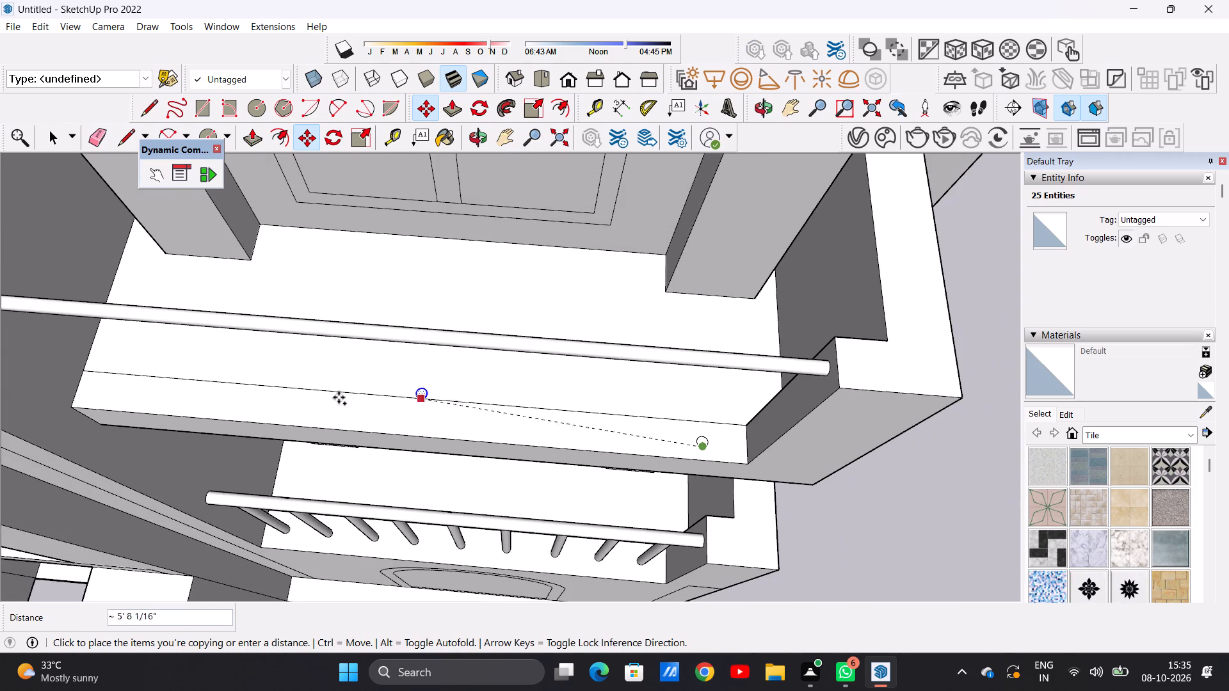
pyautogui.scroll(2, 120, 388)
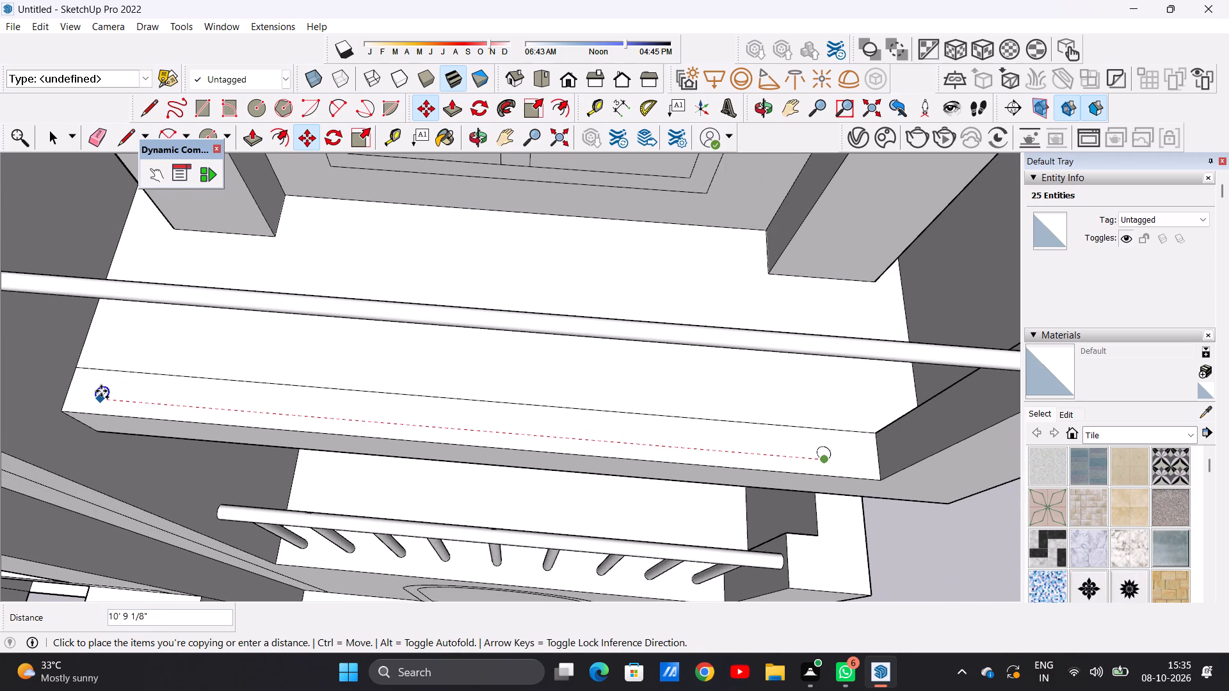
pyautogui.click(101, 390)
# Place five more circle copies on the border strip, alternating inward from both ends: three at the parapet side, two at the tower side.
pyautogui.click(104, 390)
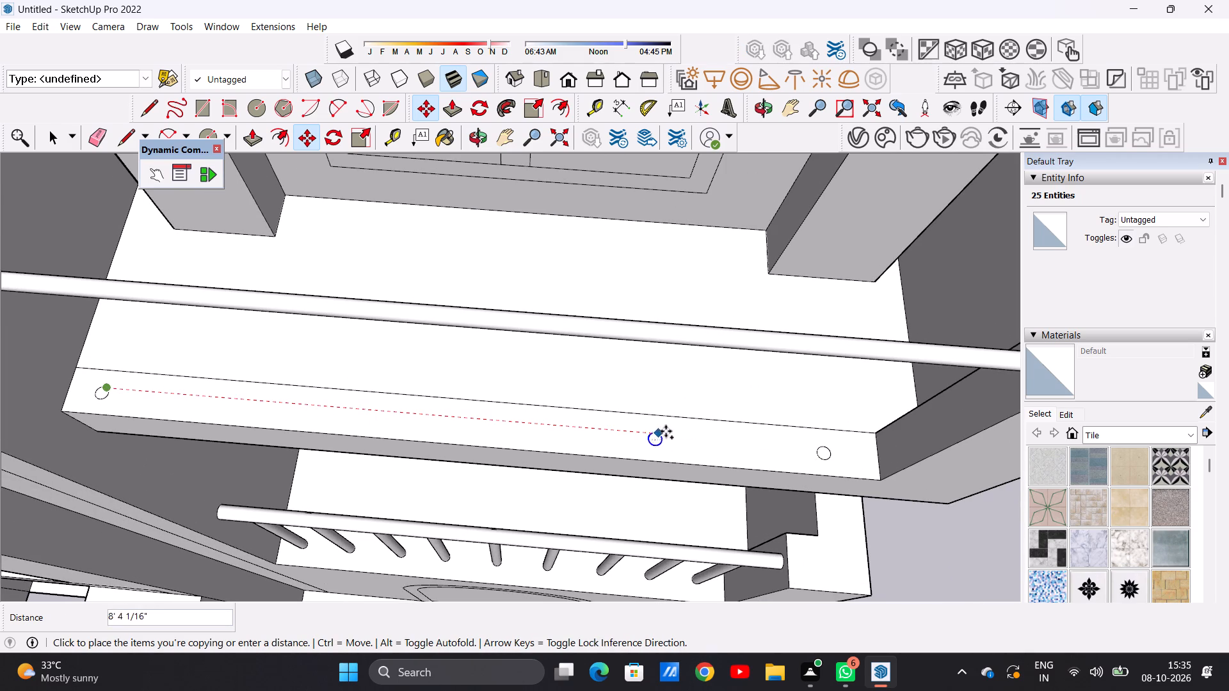
pyautogui.click(765, 442)
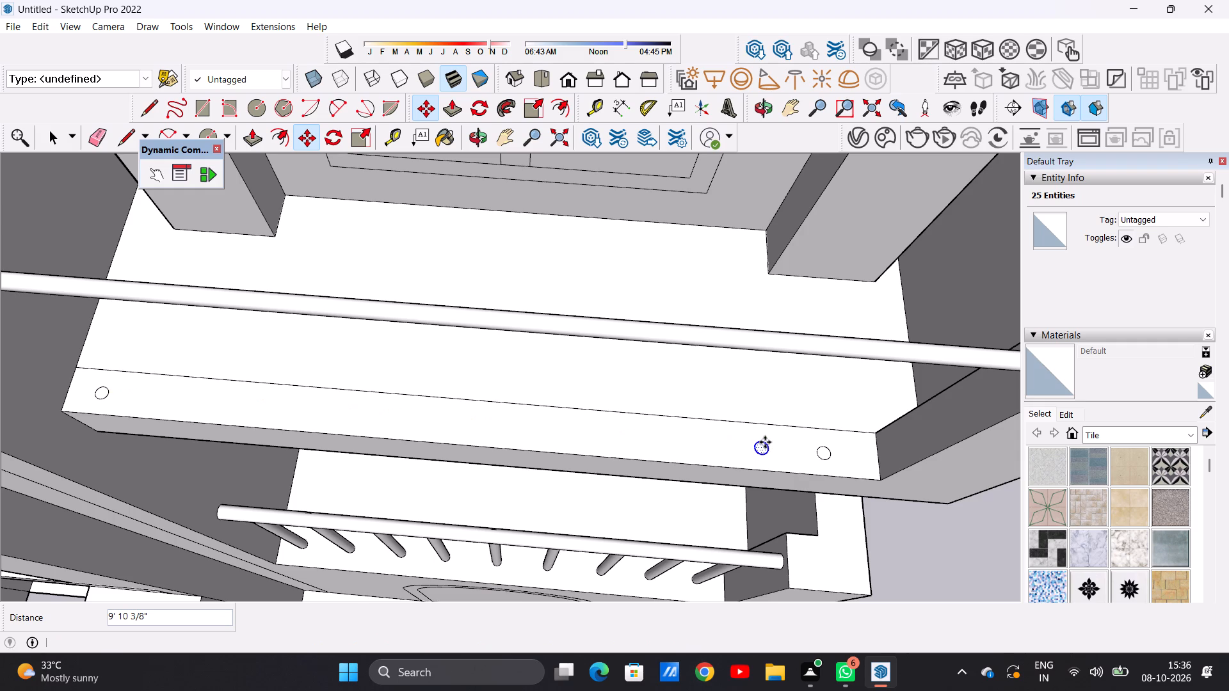
pyautogui.click(765, 442)
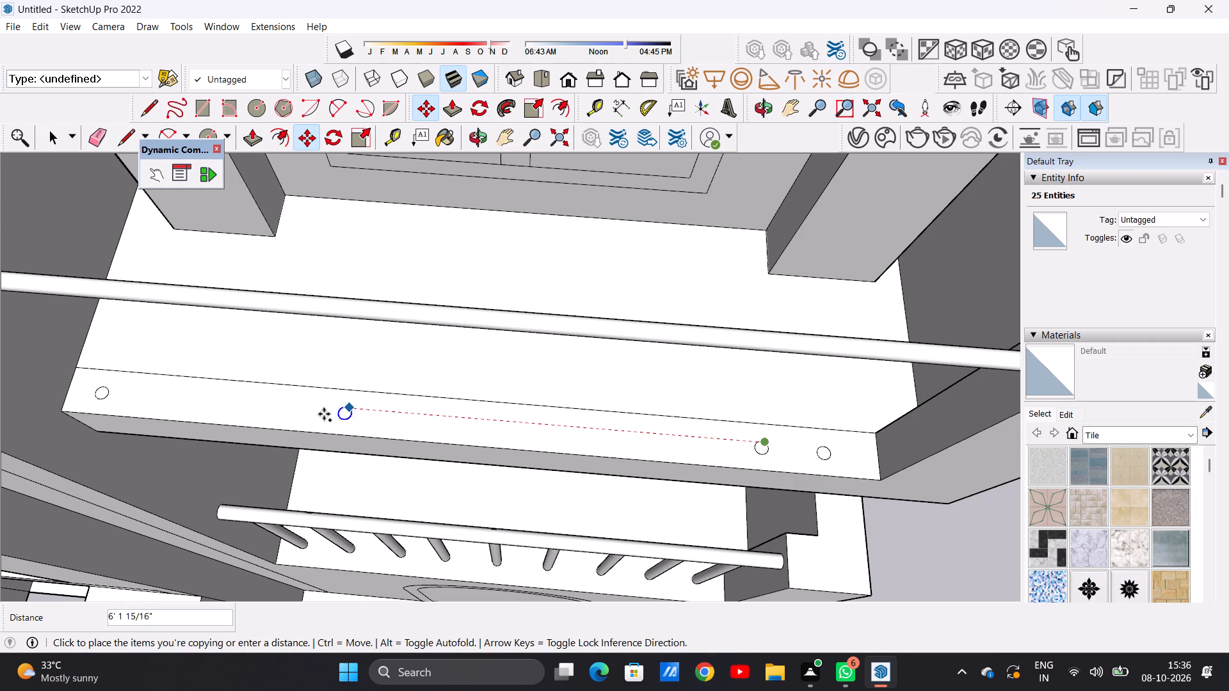
pyautogui.click(166, 393)
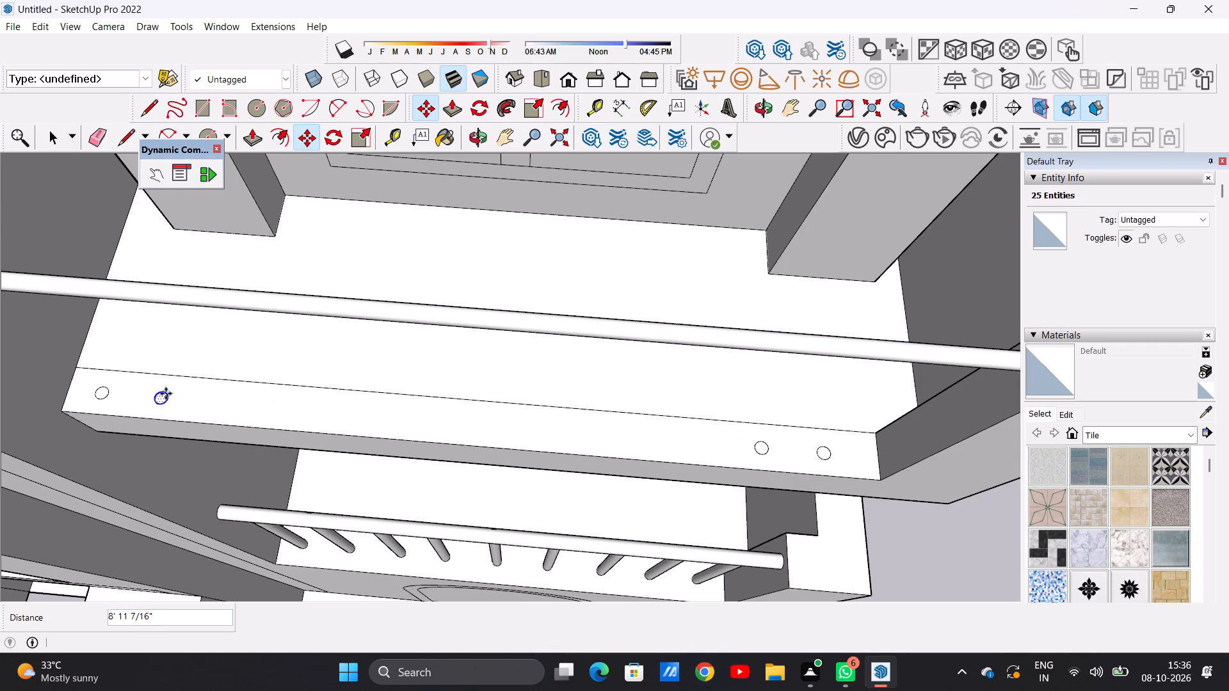
pyautogui.click(166, 393)
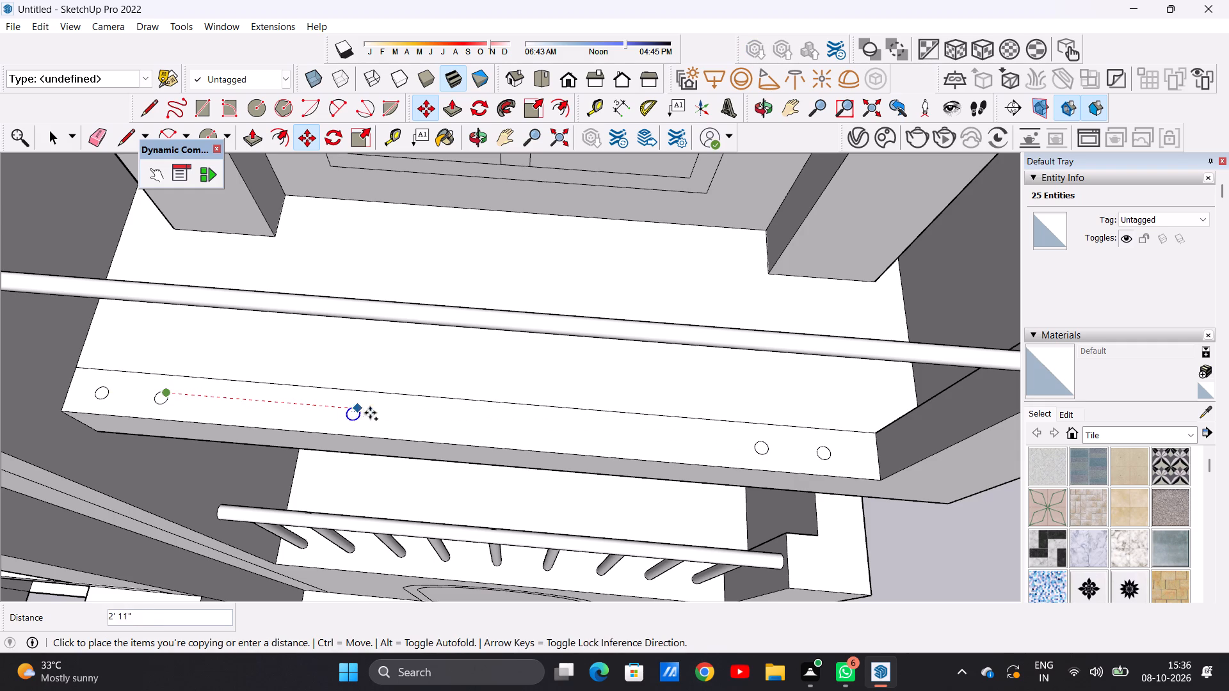
pyautogui.click(702, 438)
pyautogui.click(702, 438)
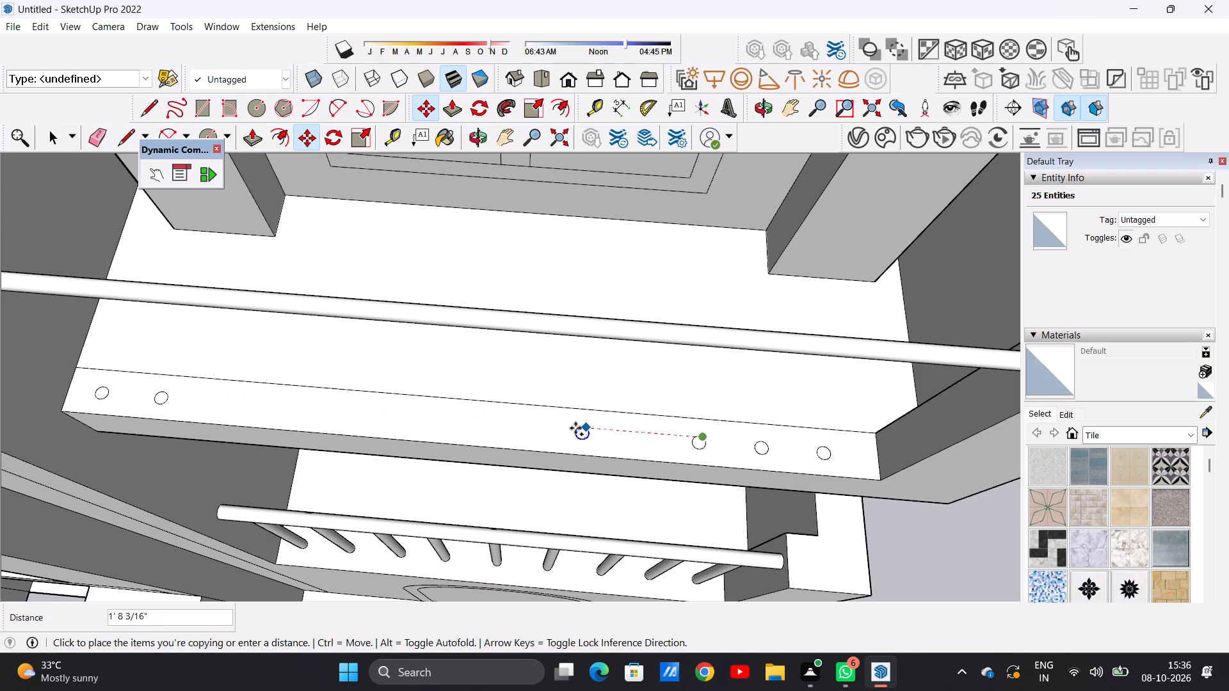
pyautogui.click(232, 391)
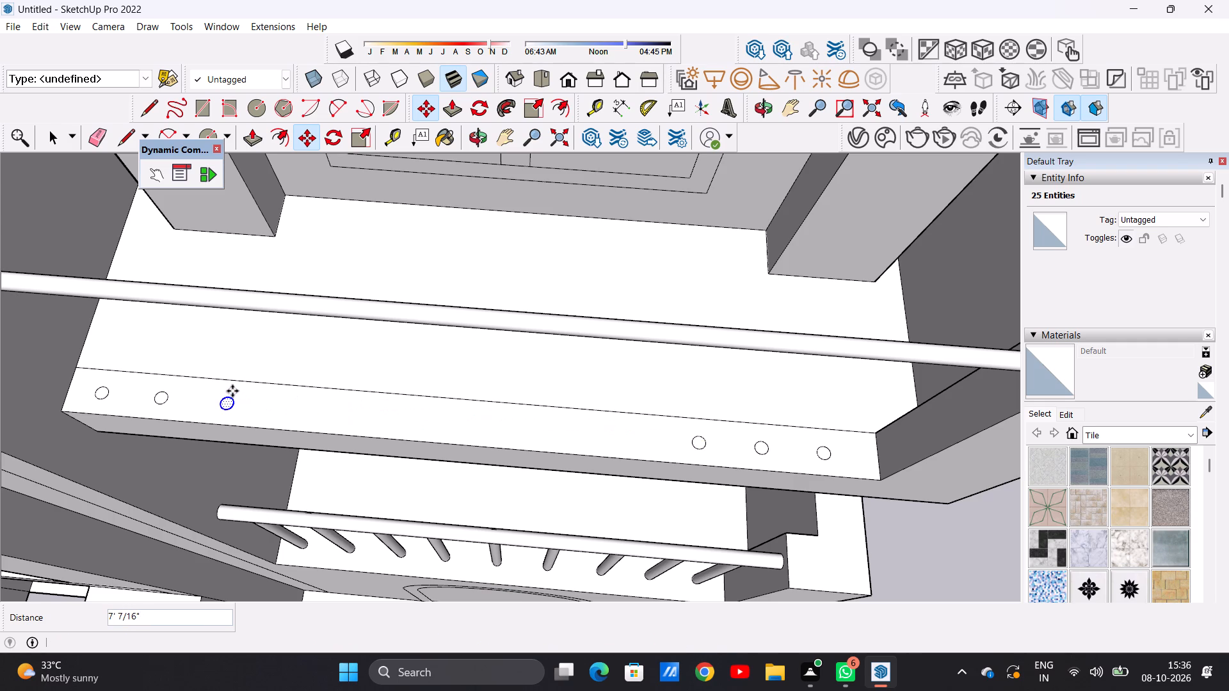
pyautogui.click(232, 391)
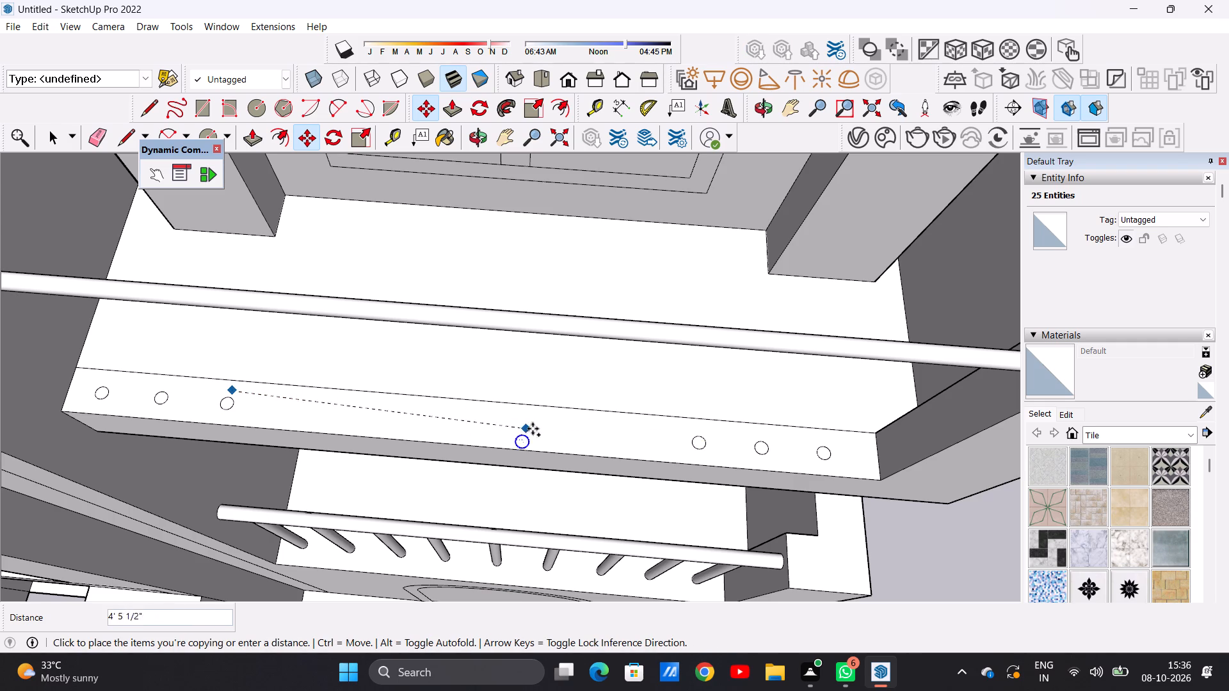
pyautogui.click(635, 431)
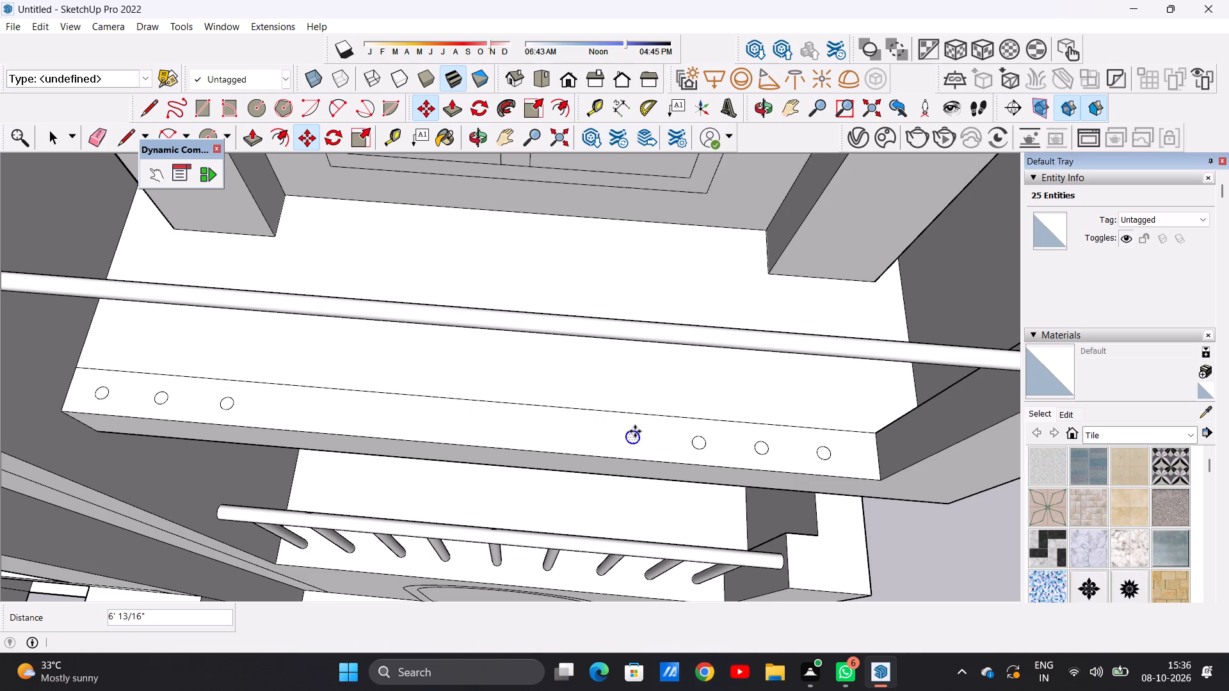
# Fill the remaining gap in the baluster row with four more circle copies, the last one near the middle of the strip.
pyautogui.click(635, 431)
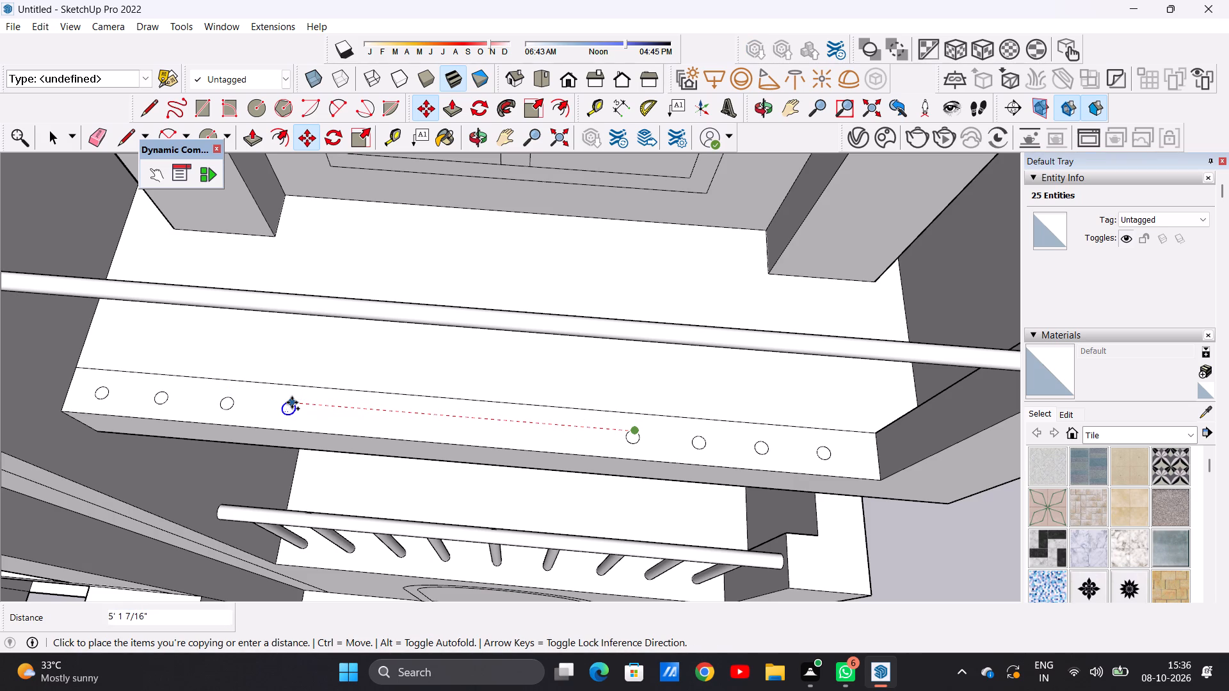
pyautogui.click(297, 402)
pyautogui.click(297, 402)
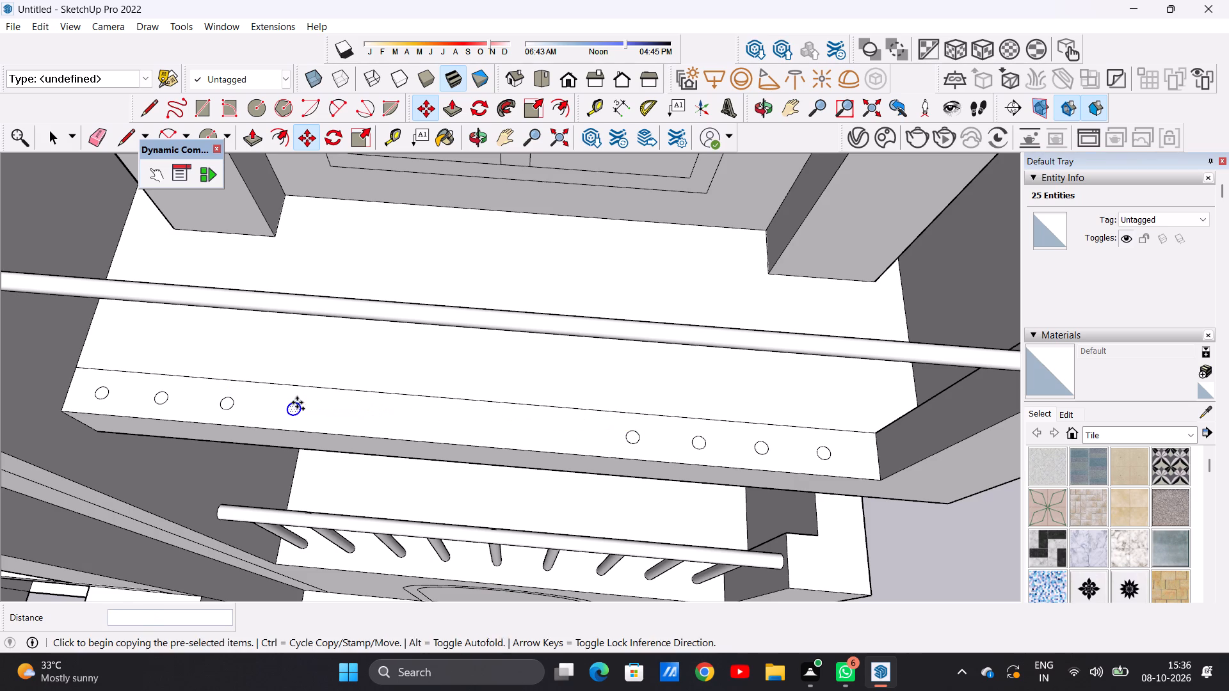
pyautogui.click(568, 426)
pyautogui.click(568, 426)
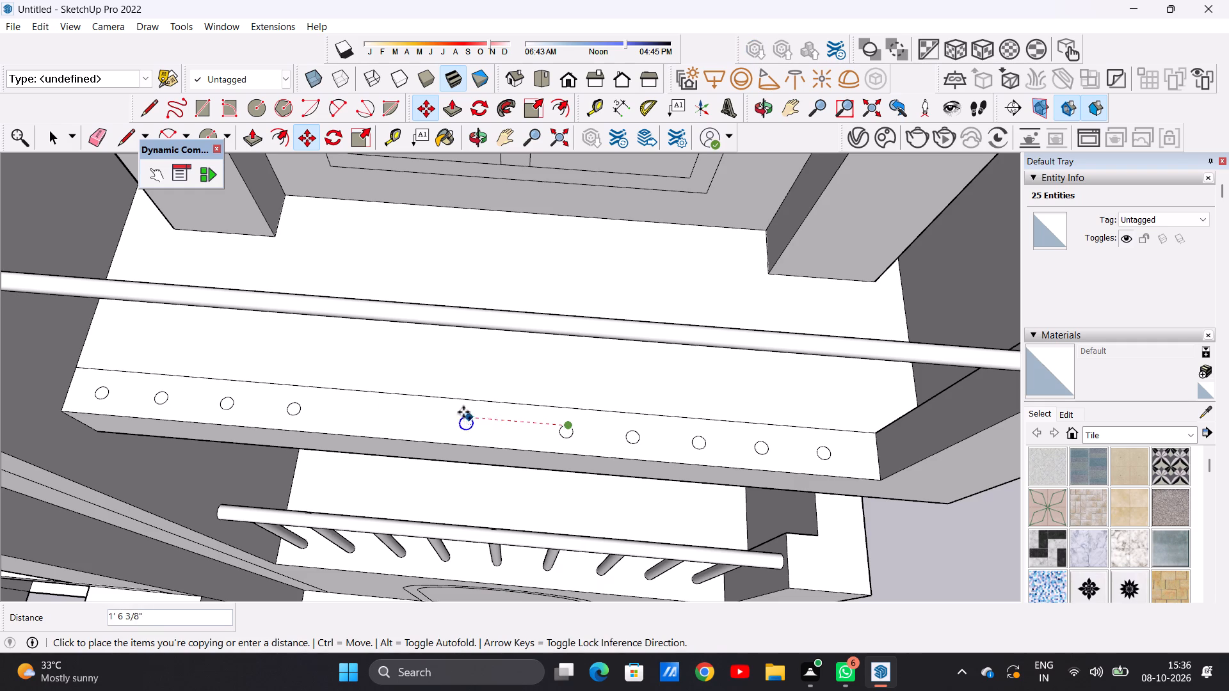
pyautogui.click(367, 409)
pyautogui.click(367, 409)
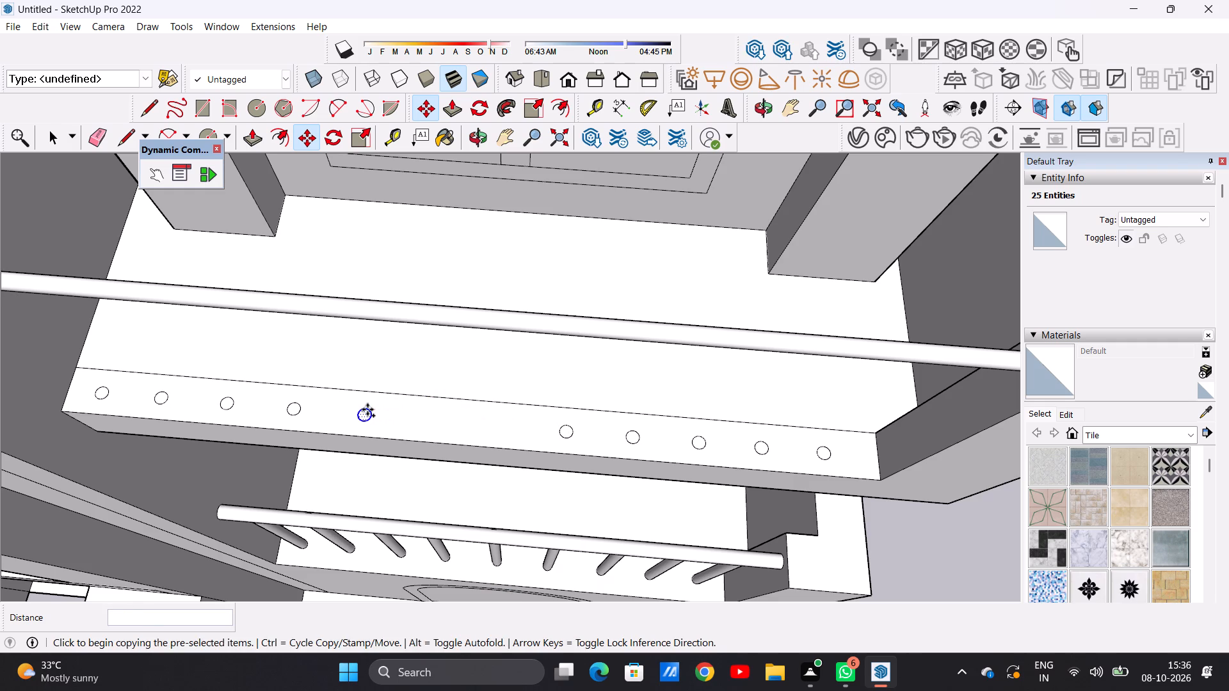
pyautogui.click(476, 426)
pyautogui.press('space')
pyautogui.scroll(-2, 476, 426)
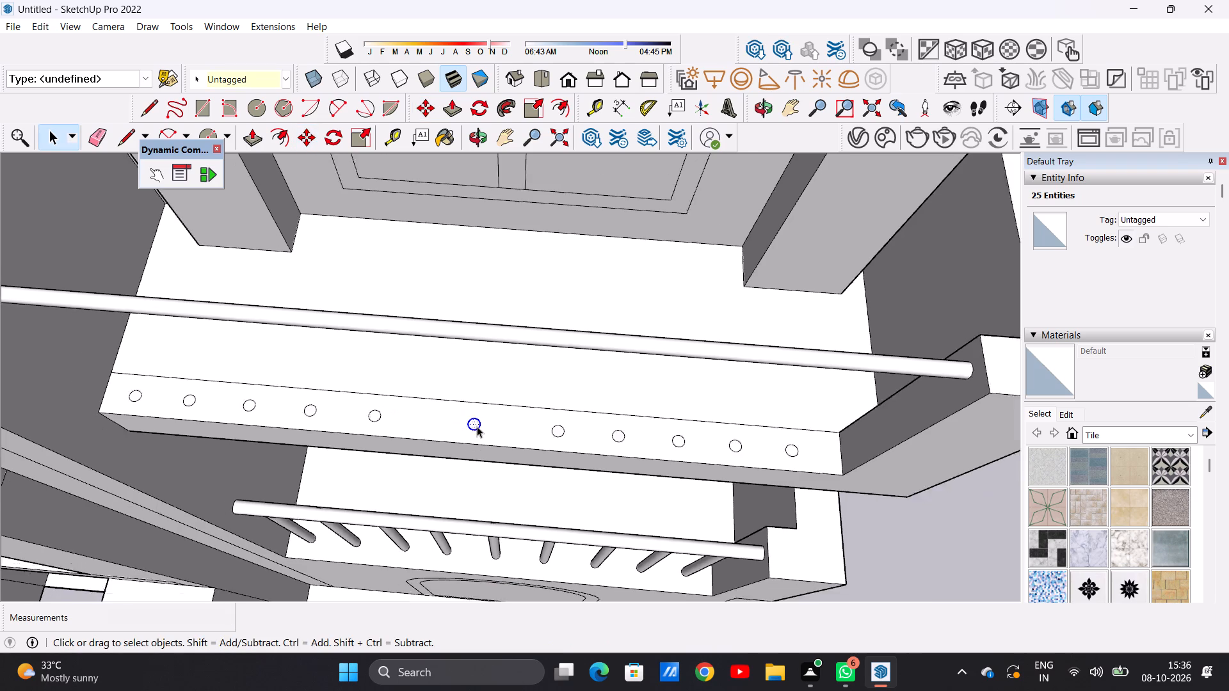
pyautogui.scroll(-9, 477, 426)
pyautogui.click(811, 527)
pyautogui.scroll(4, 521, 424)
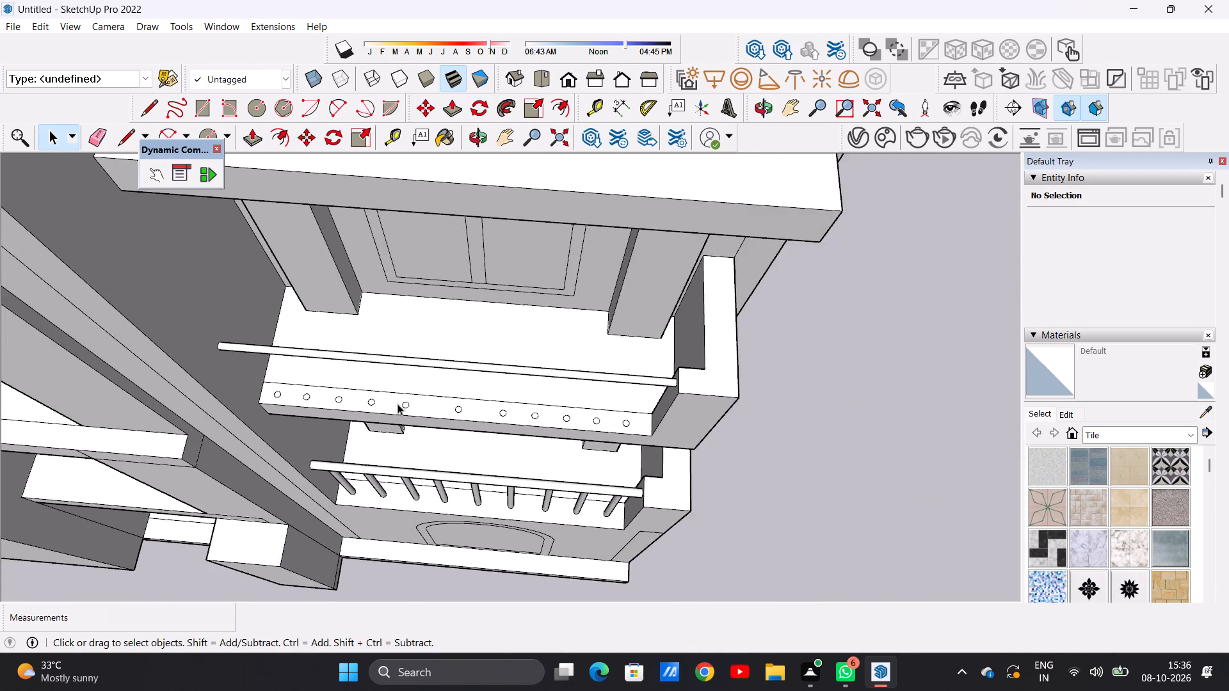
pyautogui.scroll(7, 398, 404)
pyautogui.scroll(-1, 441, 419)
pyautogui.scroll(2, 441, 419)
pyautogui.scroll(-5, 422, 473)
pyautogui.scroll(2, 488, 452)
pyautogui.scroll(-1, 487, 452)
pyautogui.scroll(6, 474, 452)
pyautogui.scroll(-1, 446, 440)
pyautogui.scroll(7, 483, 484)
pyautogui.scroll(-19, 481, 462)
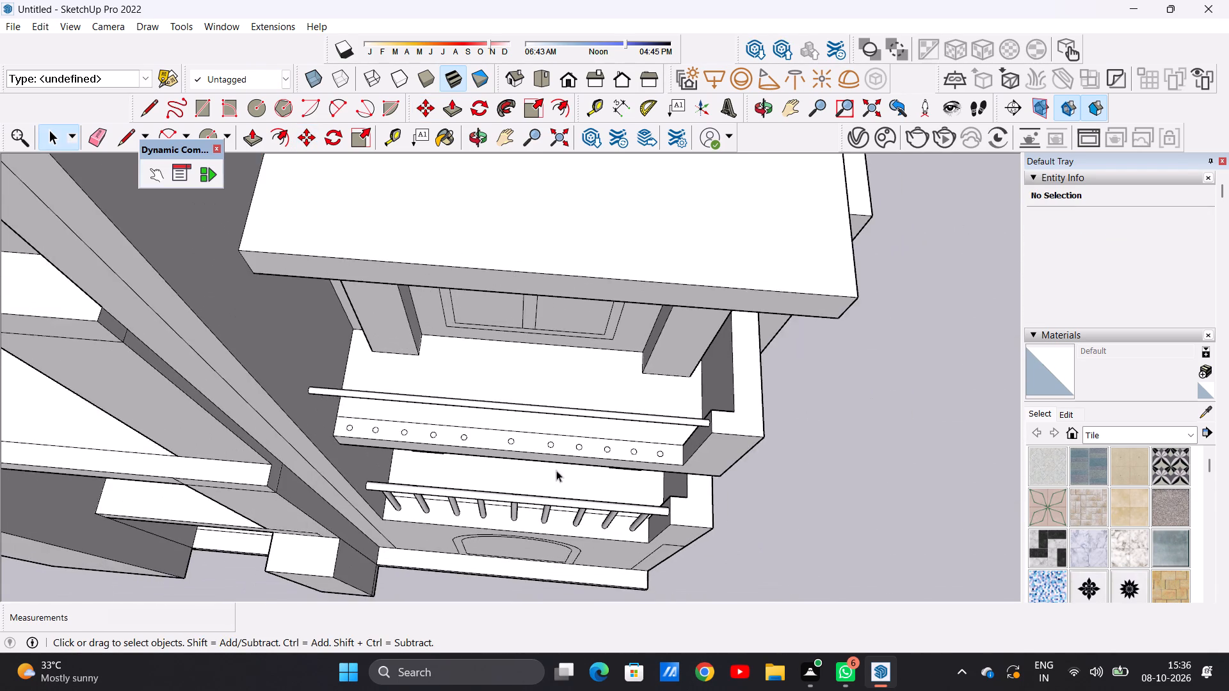
# Extrude the base circle nearest the corner parapet up about 3' 4 7/8" to meet the upper balcony's handrail.
pyautogui.moveTo(555, 489); pyautogui.dragTo(552, 305, button='middle')
pyautogui.scroll(5, 650, 315)
pyautogui.moveTo(629, 322); pyautogui.dragTo(652, 480, button='middle')
pyautogui.scroll(4, 654, 395)
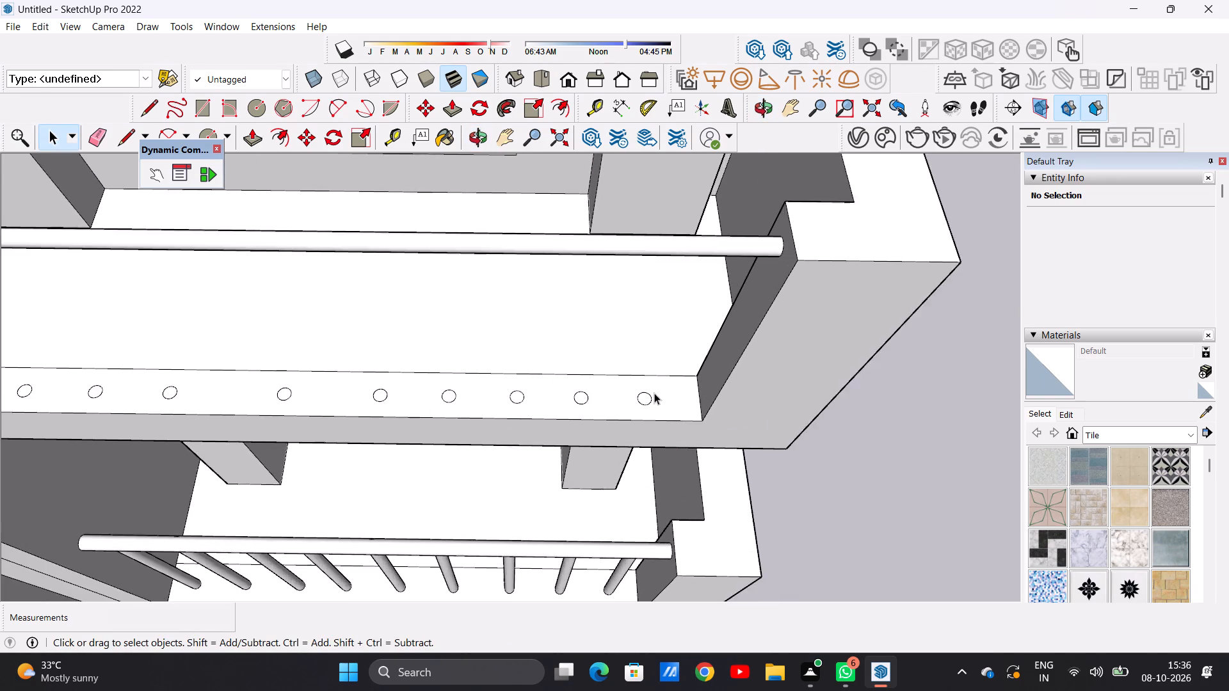
pyautogui.scroll(5, 654, 393)
pyautogui.press('p')
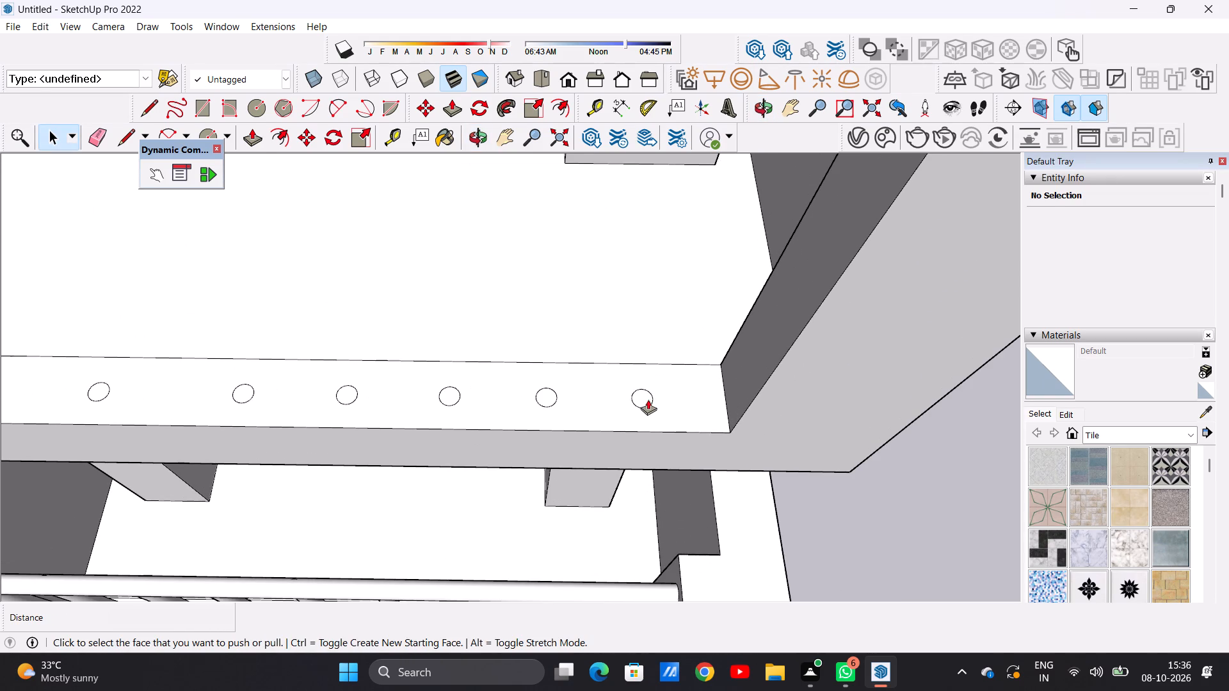
pyautogui.click(639, 392)
pyautogui.scroll(-4, 639, 343)
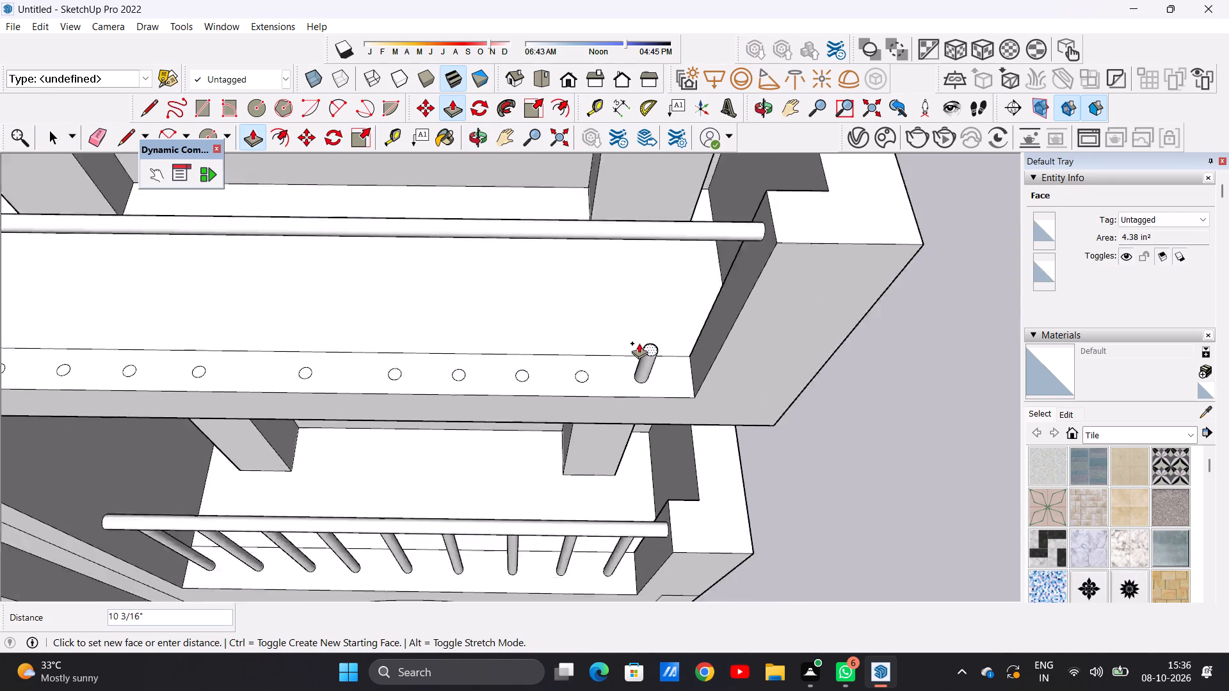
pyautogui.scroll(-10, 639, 343)
pyautogui.scroll(3, 655, 308)
pyautogui.moveTo(655, 308); pyautogui.dragTo(655, 208, button='middle')
pyautogui.scroll(2, 655, 207)
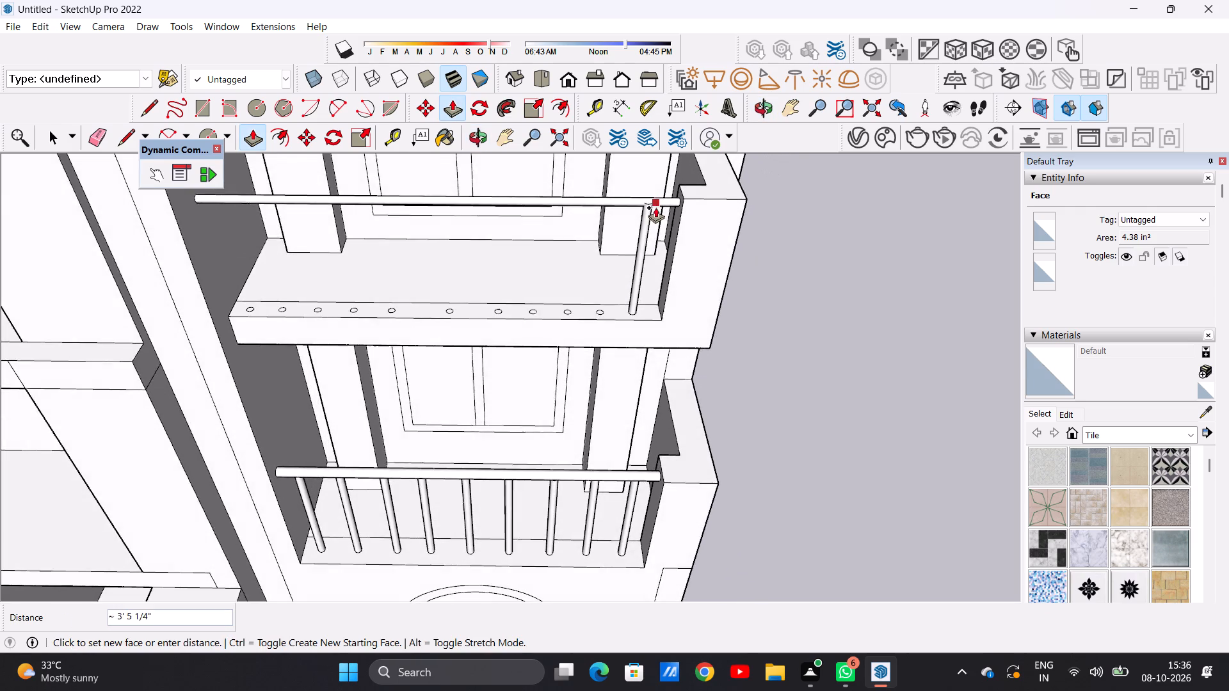
pyautogui.scroll(1, 655, 207)
pyautogui.scroll(-2, 648, 212)
pyautogui.scroll(9, 647, 213)
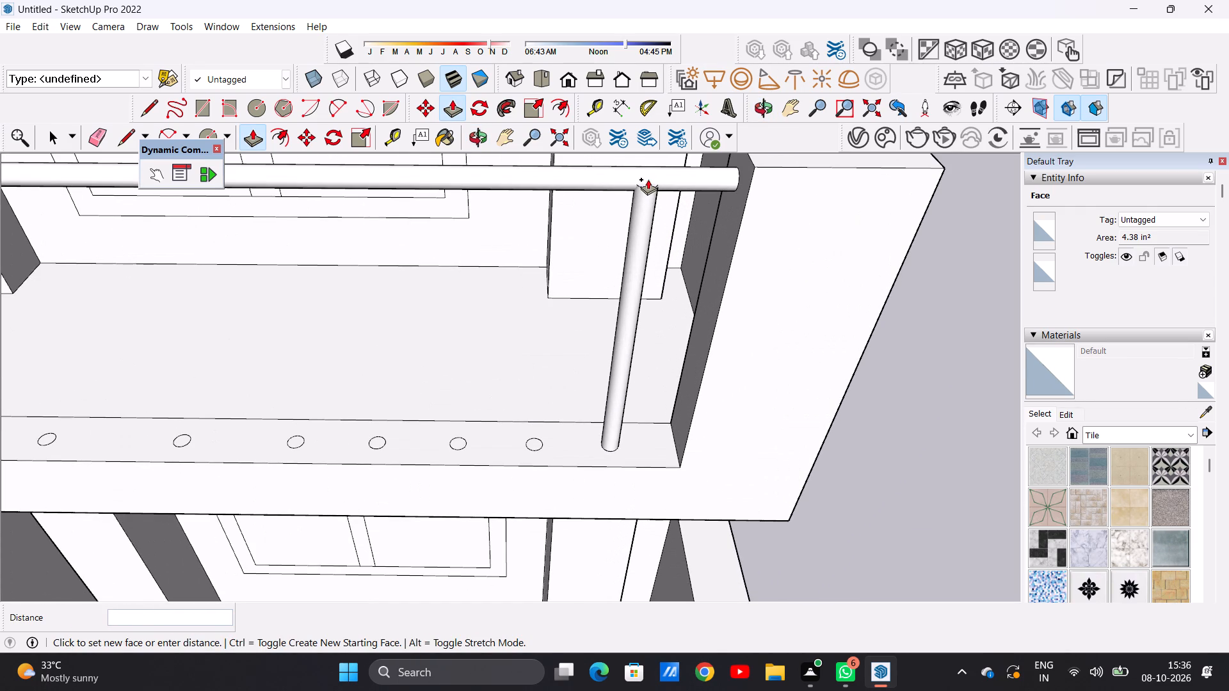
pyautogui.click(648, 179)
# Extrude the second base circle from the corner parapet up about 3' 5 3/16" to the handrail.
pyautogui.moveTo(647, 297); pyautogui.dragTo(661, 262, button='middle')
pyautogui.scroll(-2, 648, 390)
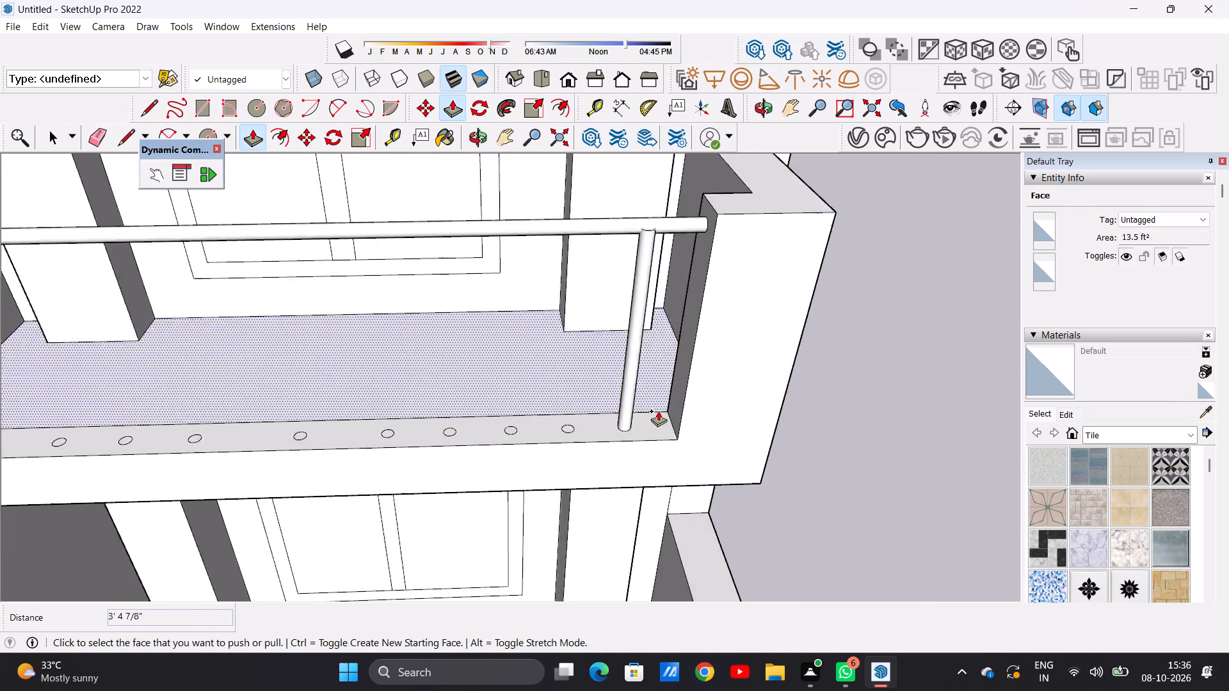
pyautogui.scroll(-8, 658, 411)
pyautogui.scroll(20, 640, 409)
pyautogui.scroll(-1, 581, 441)
pyautogui.scroll(1, 581, 441)
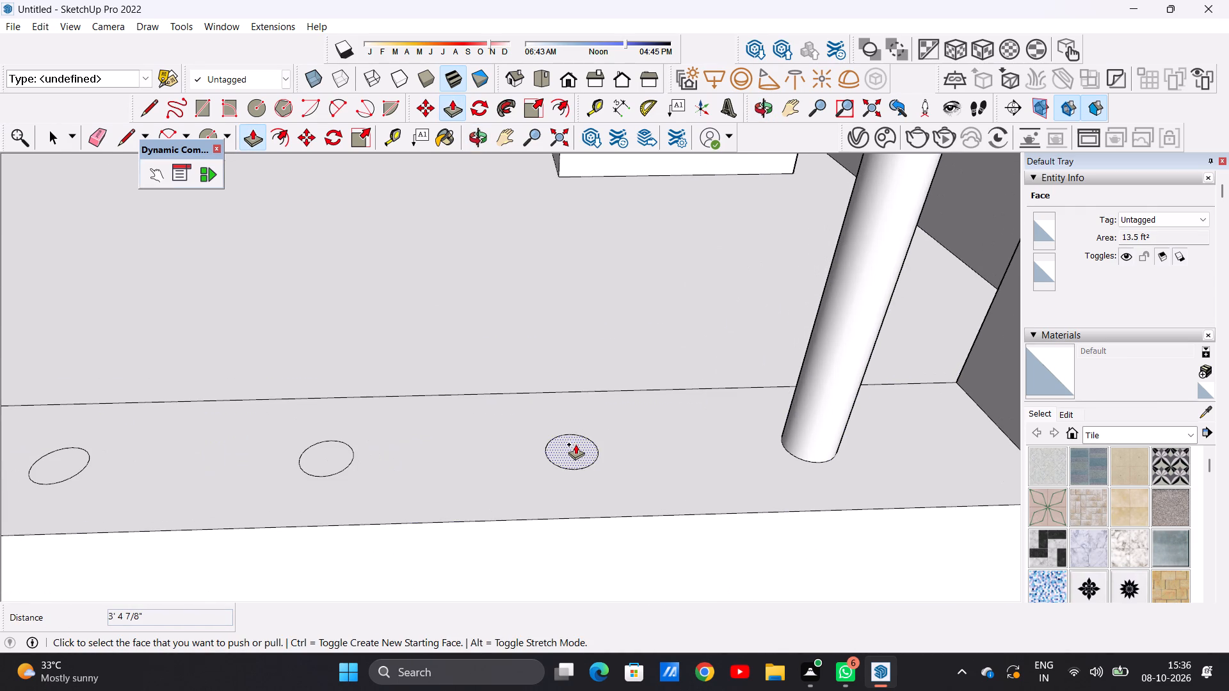
pyautogui.click(575, 444)
pyautogui.scroll(-17, 592, 318)
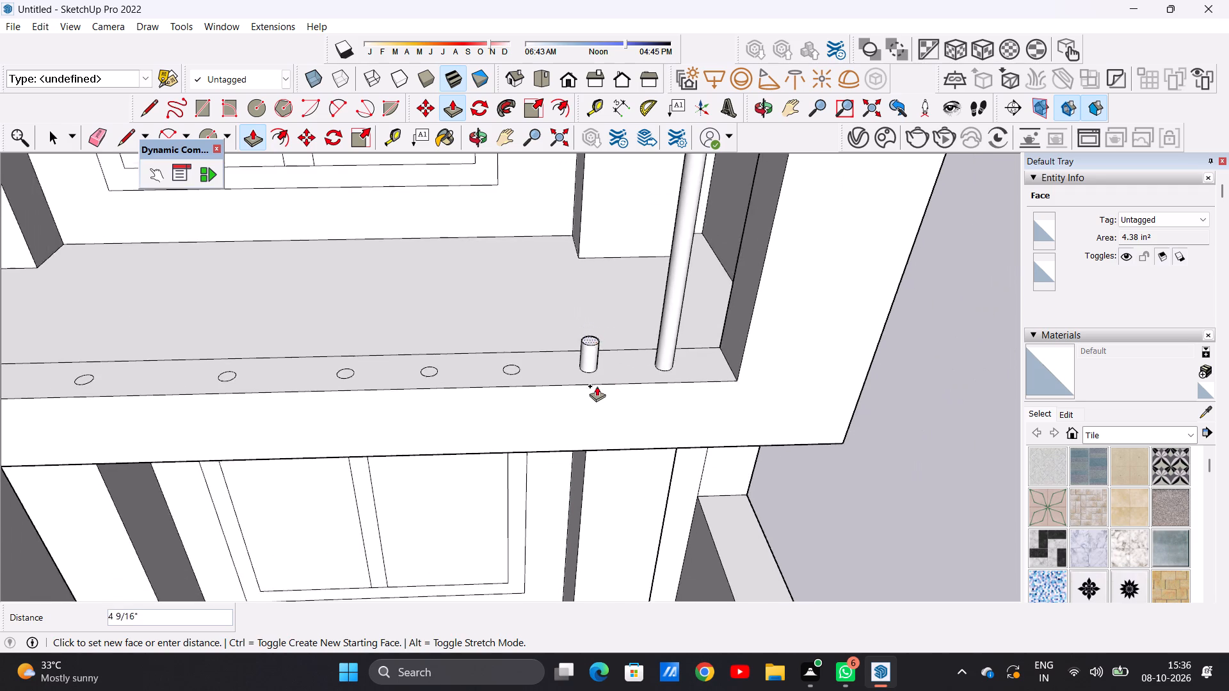
pyautogui.scroll(-6, 597, 386)
pyautogui.scroll(18, 598, 266)
pyautogui.scroll(-1, 607, 286)
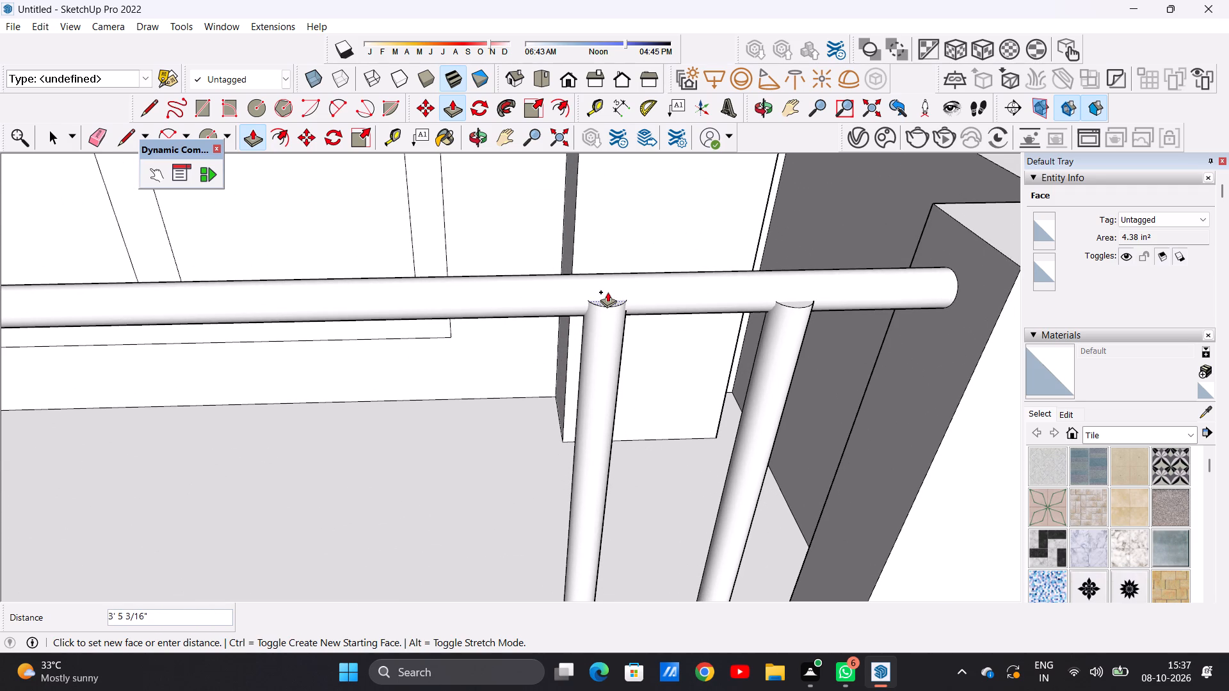
pyautogui.click(607, 292)
# Extrude the third base circle from the corner parapet up about 3' 5 3/8" to the upper balcony's handrail.
pyautogui.scroll(-9, 675, 372)
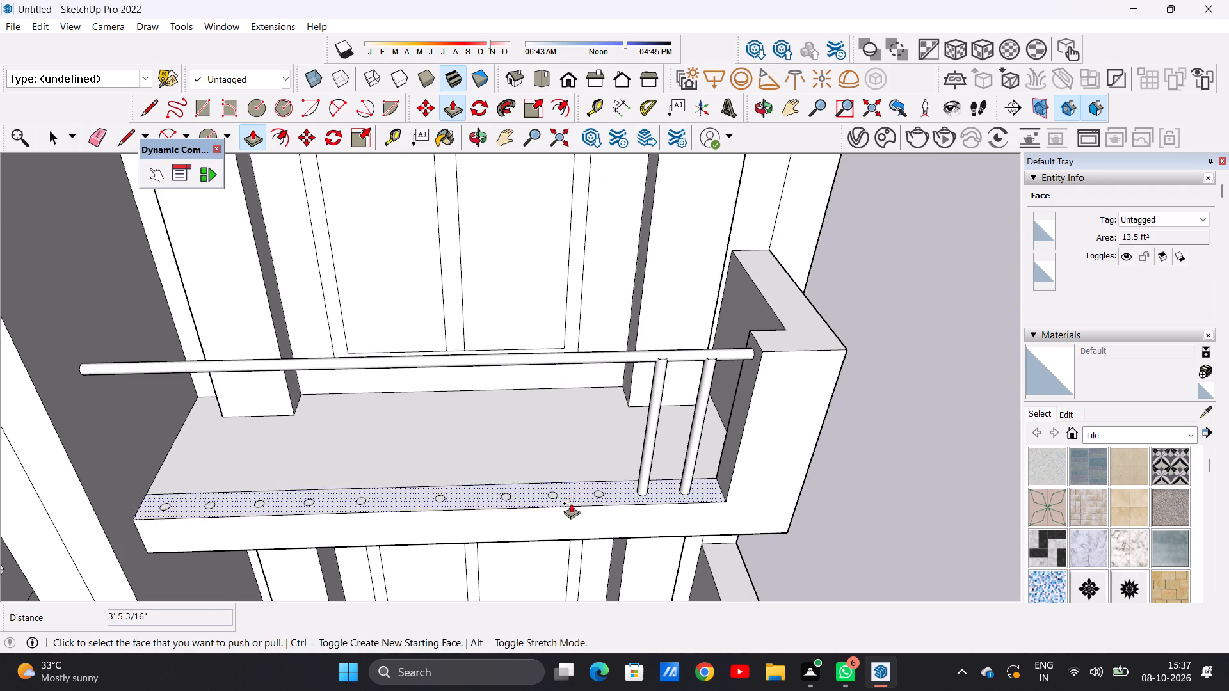
pyautogui.moveTo(547, 502); pyautogui.dragTo(447, 518, button='middle')
pyautogui.scroll(7, 548, 492)
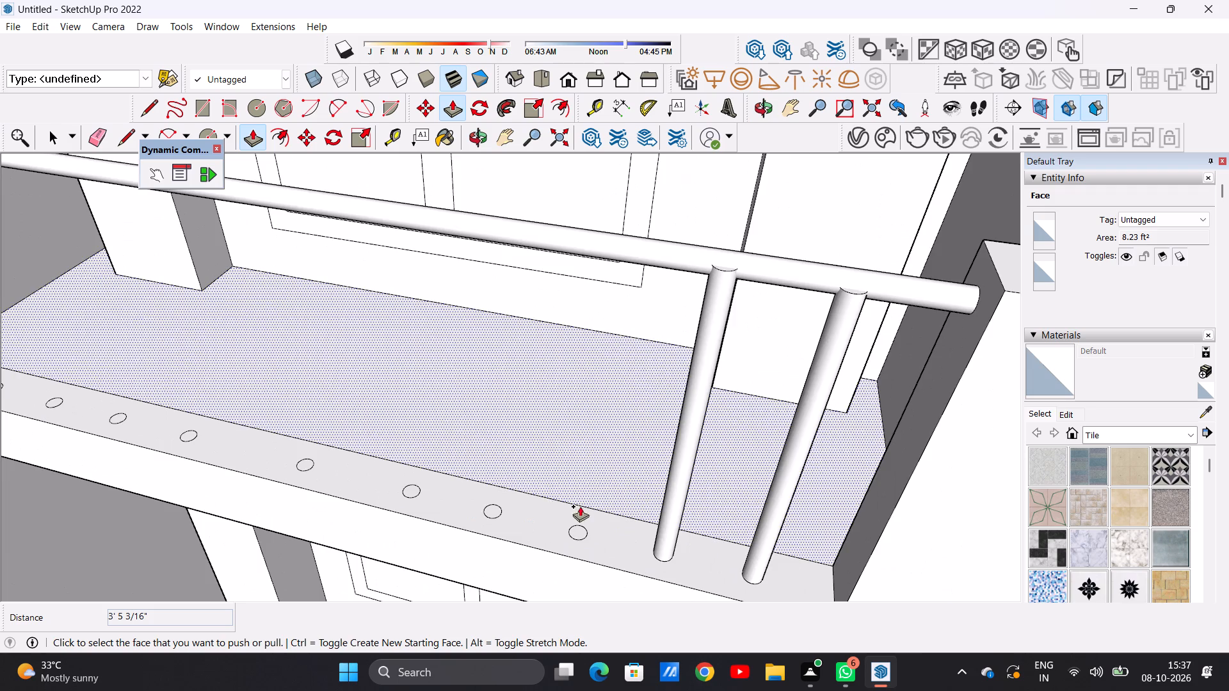
pyautogui.scroll(2, 580, 506)
pyautogui.scroll(-1, 583, 511)
pyautogui.scroll(2, 583, 512)
pyautogui.scroll(-2, 584, 542)
pyautogui.scroll(4, 584, 543)
pyautogui.click(577, 539)
pyautogui.scroll(-3, 591, 414)
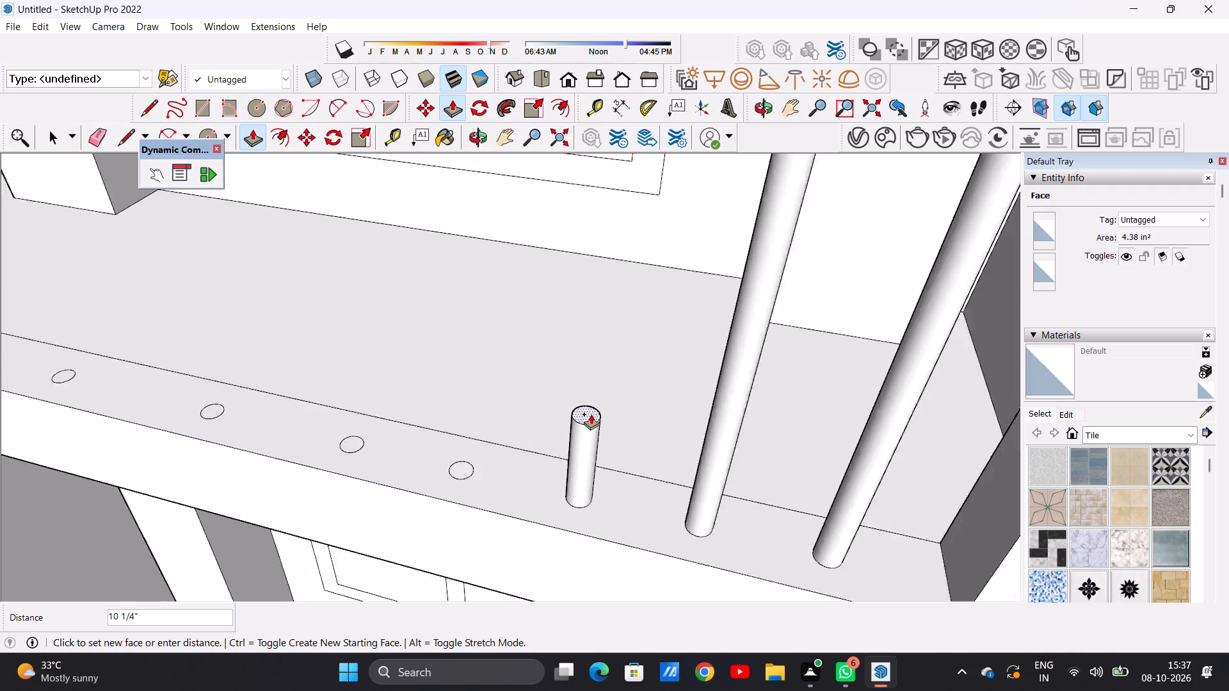
pyautogui.scroll(-13, 591, 414)
pyautogui.scroll(5, 597, 321)
pyautogui.scroll(-1, 597, 319)
pyautogui.scroll(5, 597, 319)
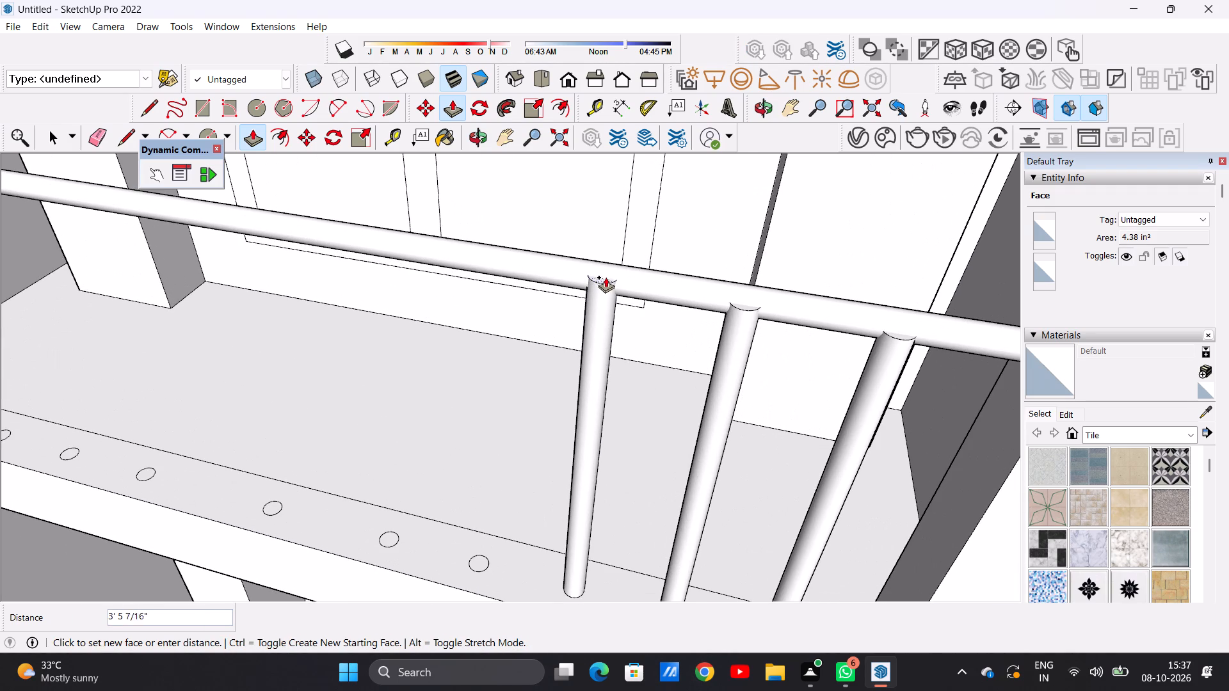
pyautogui.click(607, 276)
# Extrude the fourth base circle from the corner parapet up about 3' 5 5/16" to meet the handrail.
pyautogui.scroll(-6, 627, 411)
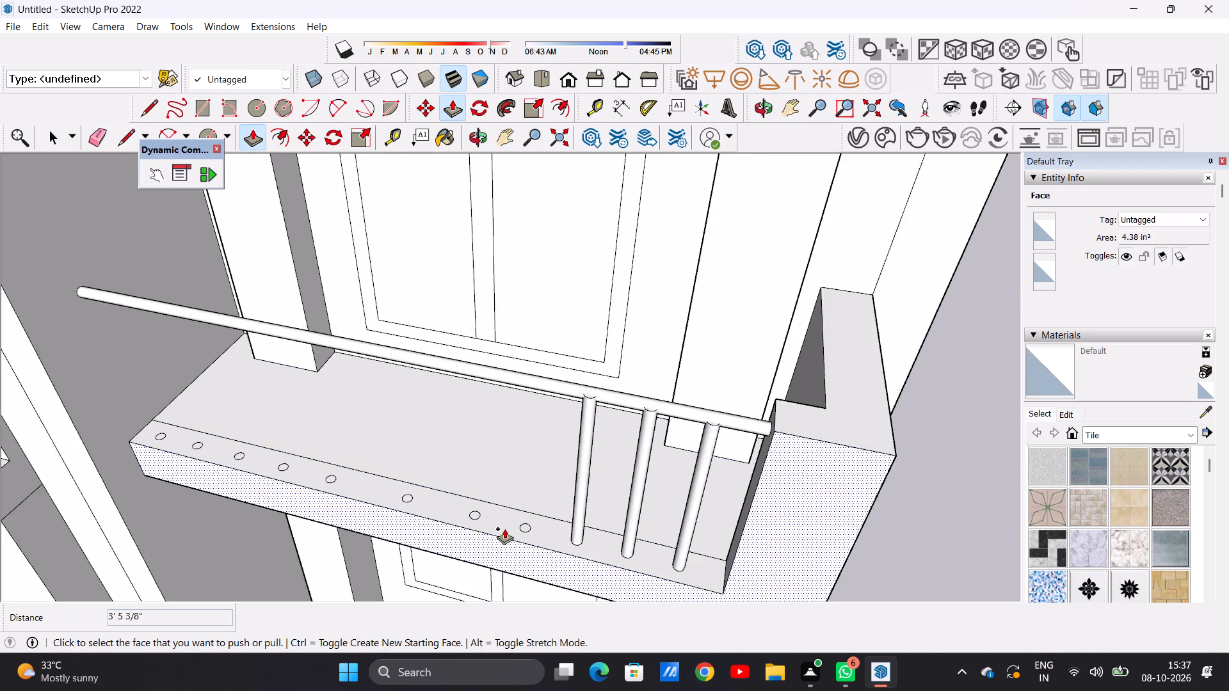
pyautogui.scroll(2, 501, 509)
pyautogui.scroll(-1, 501, 509)
pyautogui.scroll(20, 501, 509)
pyautogui.scroll(3, 501, 509)
pyautogui.click(548, 568)
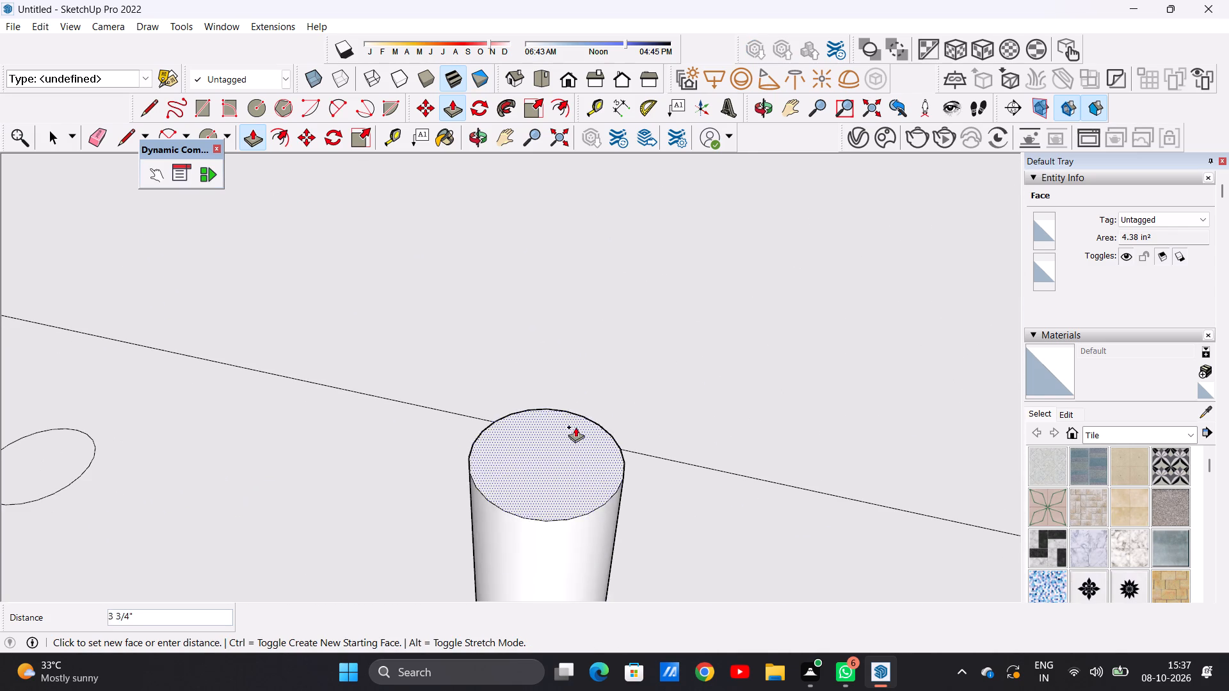
pyautogui.scroll(-20, 575, 452)
pyautogui.scroll(-6, 575, 452)
pyautogui.scroll(3, 577, 303)
pyautogui.scroll(-1, 577, 303)
pyautogui.scroll(3, 577, 303)
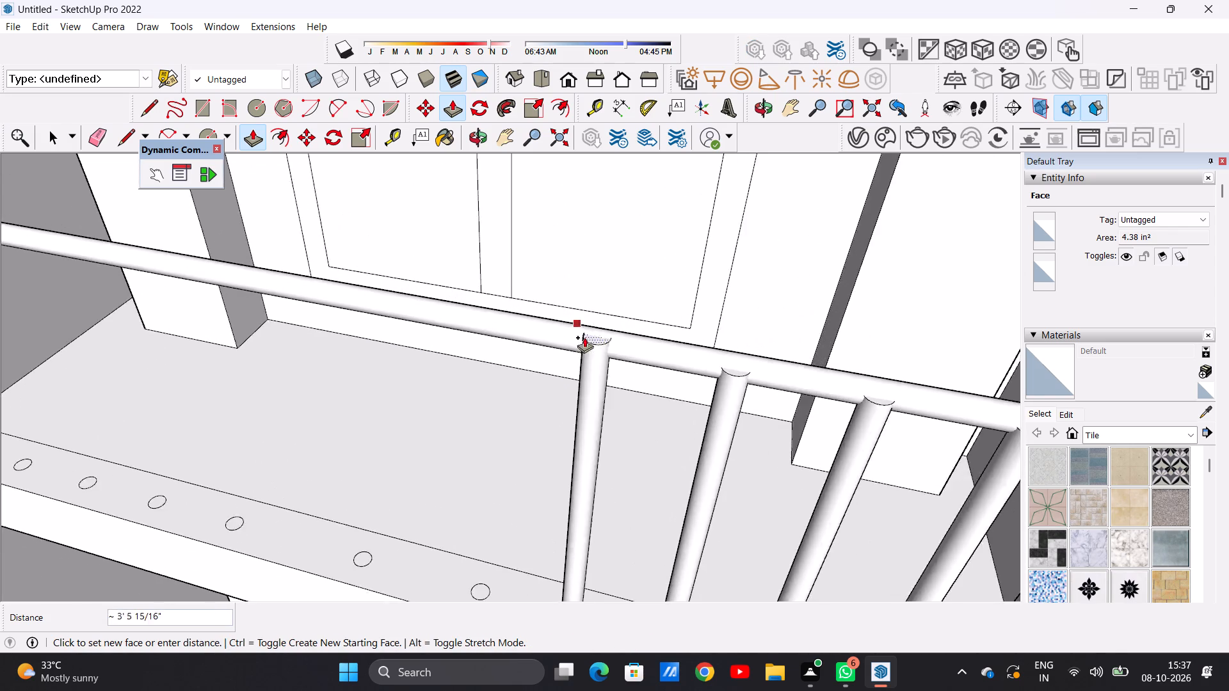
pyautogui.scroll(2, 584, 337)
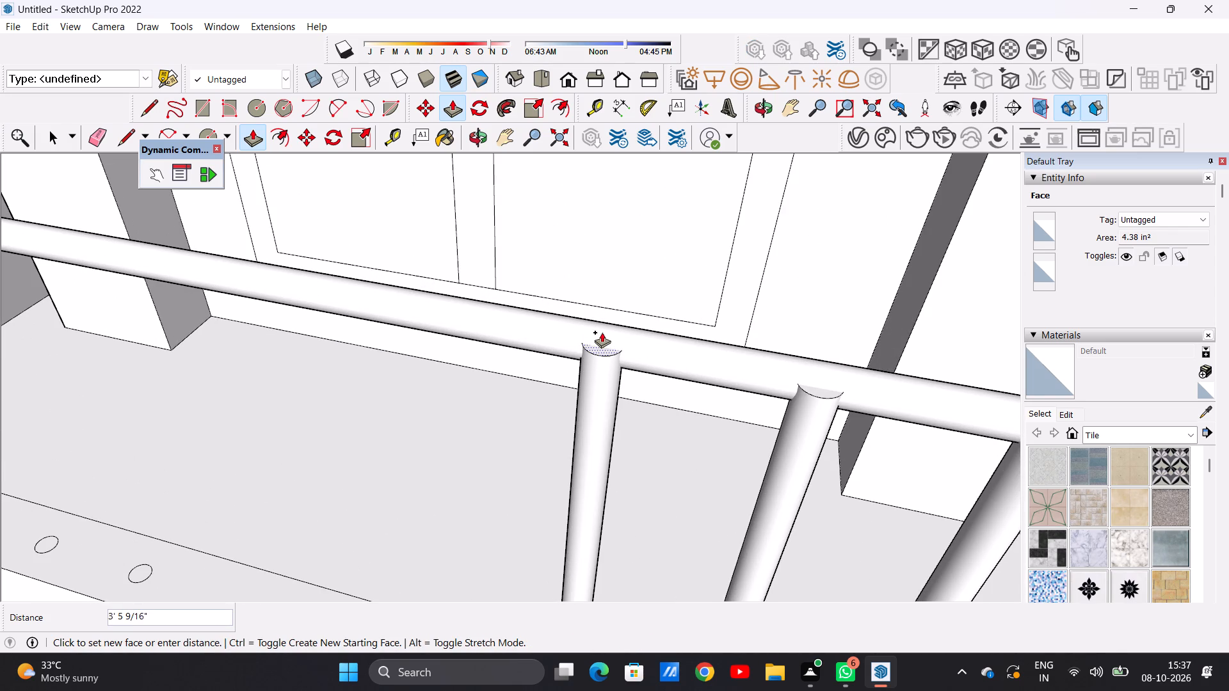
pyautogui.click(602, 337)
# Extrude the fifth base circle from the corner parapet up about 3' 4 15/16" to the handrail.
pyautogui.moveTo(590, 472); pyautogui.dragTo(629, 395, button='middle')
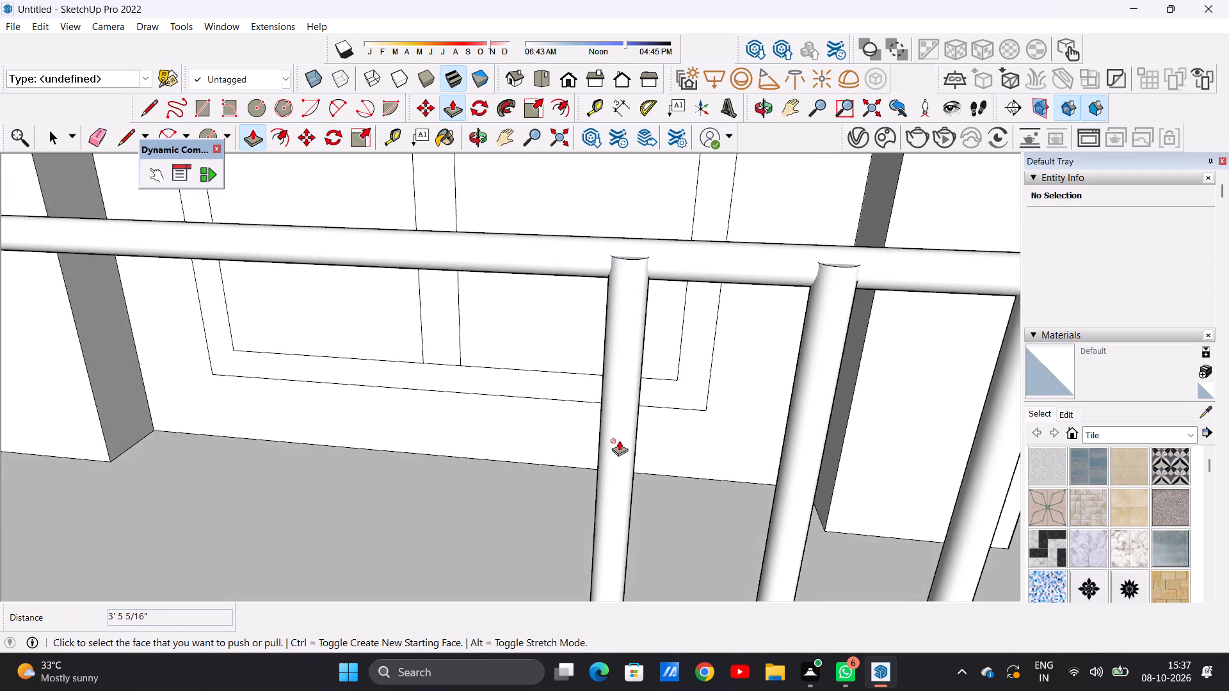
pyautogui.scroll(-15, 611, 483)
pyautogui.scroll(1, 619, 461)
pyautogui.scroll(-1, 623, 456)
pyautogui.scroll(5, 625, 455)
pyautogui.scroll(-1, 590, 521)
pyautogui.scroll(2, 590, 521)
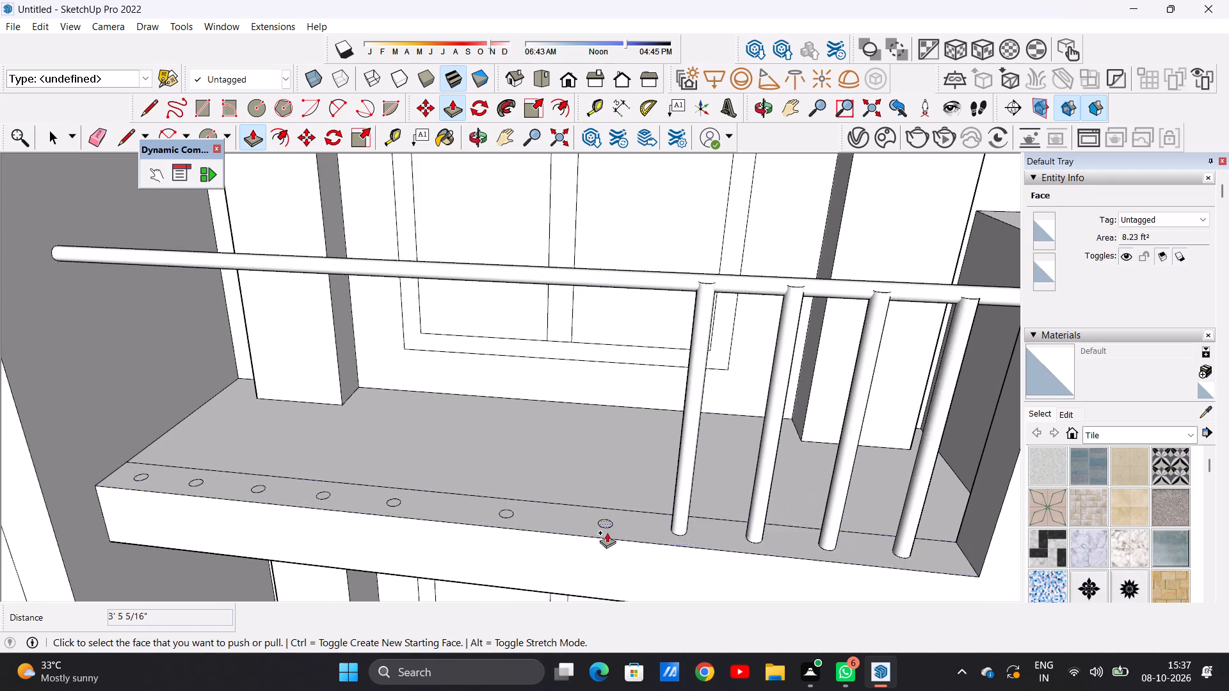
pyautogui.moveTo(593, 543); pyautogui.dragTo(549, 614, button='middle')
pyautogui.scroll(12, 607, 555)
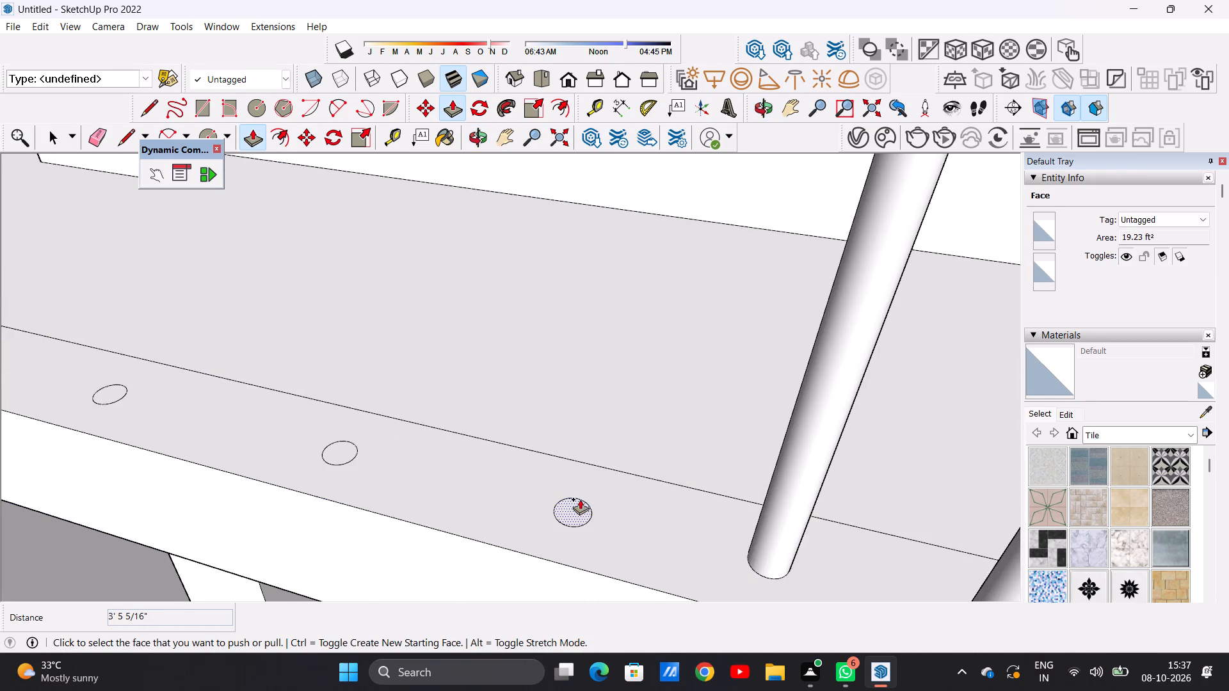
pyautogui.click(577, 505)
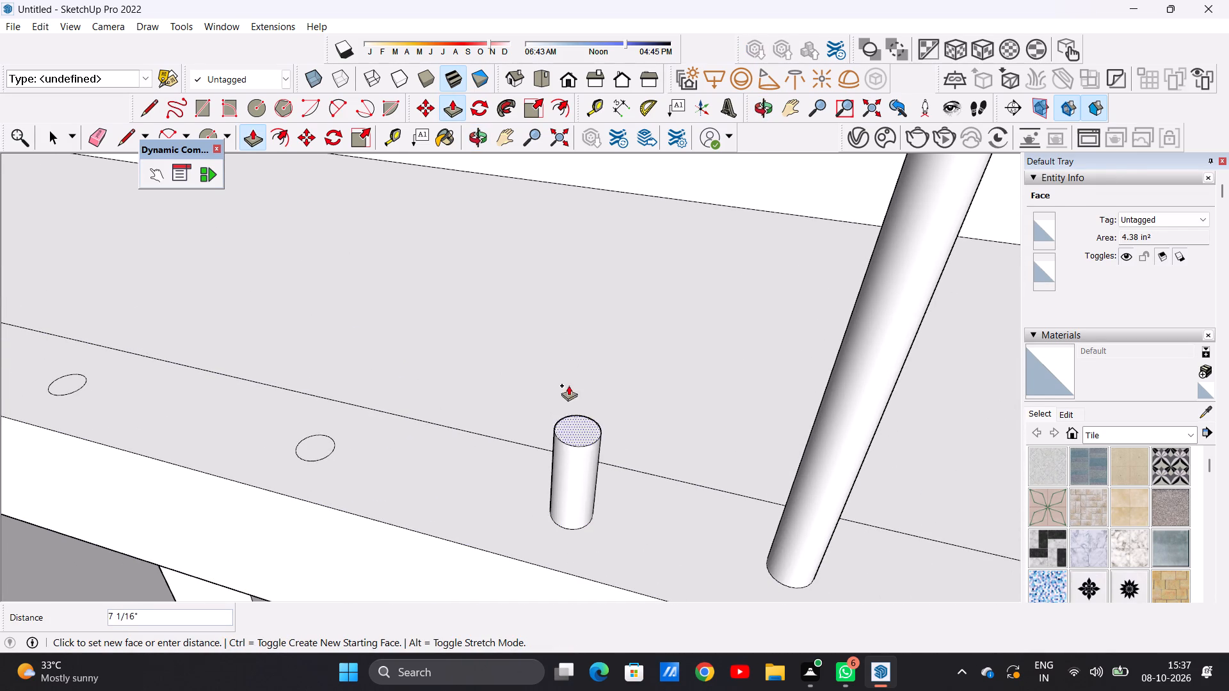
pyautogui.scroll(-19, 630, 408)
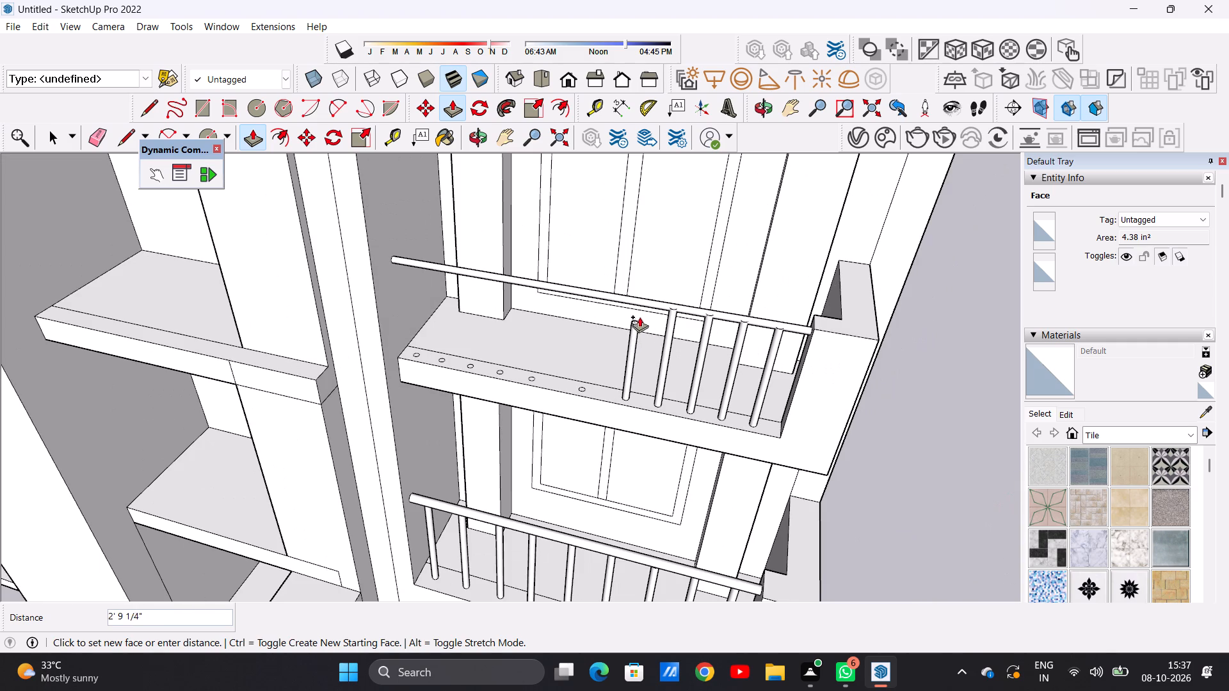
pyautogui.scroll(5, 671, 330)
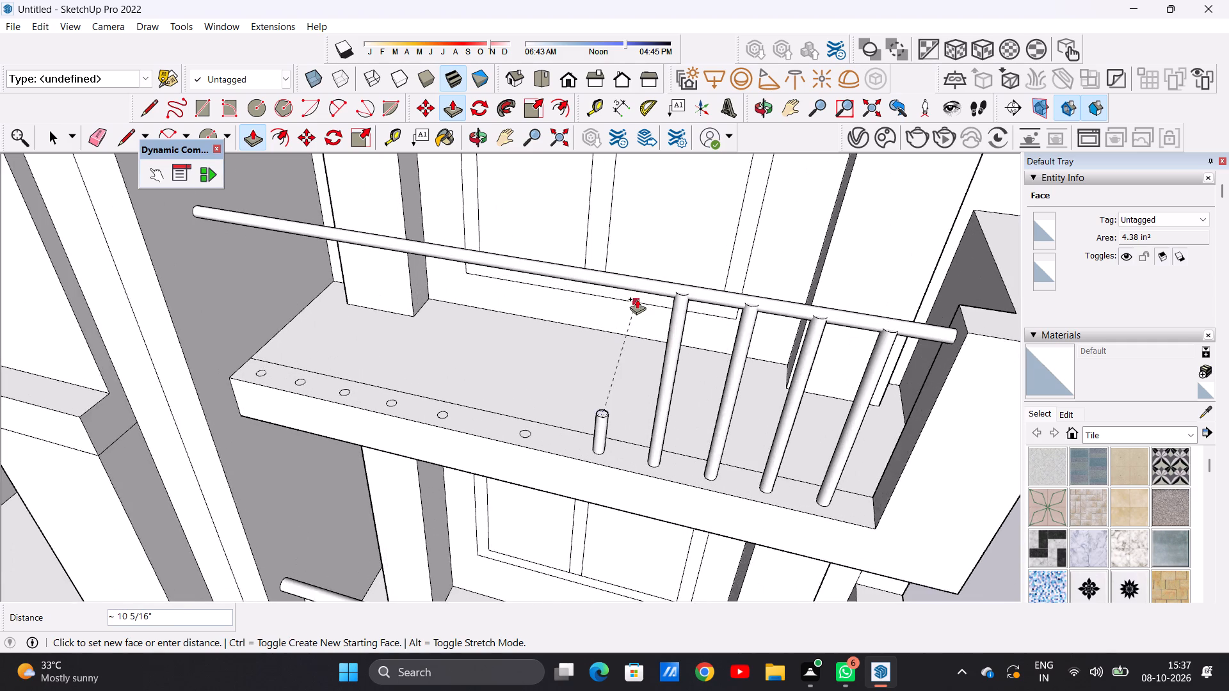
pyautogui.scroll(7, 637, 300)
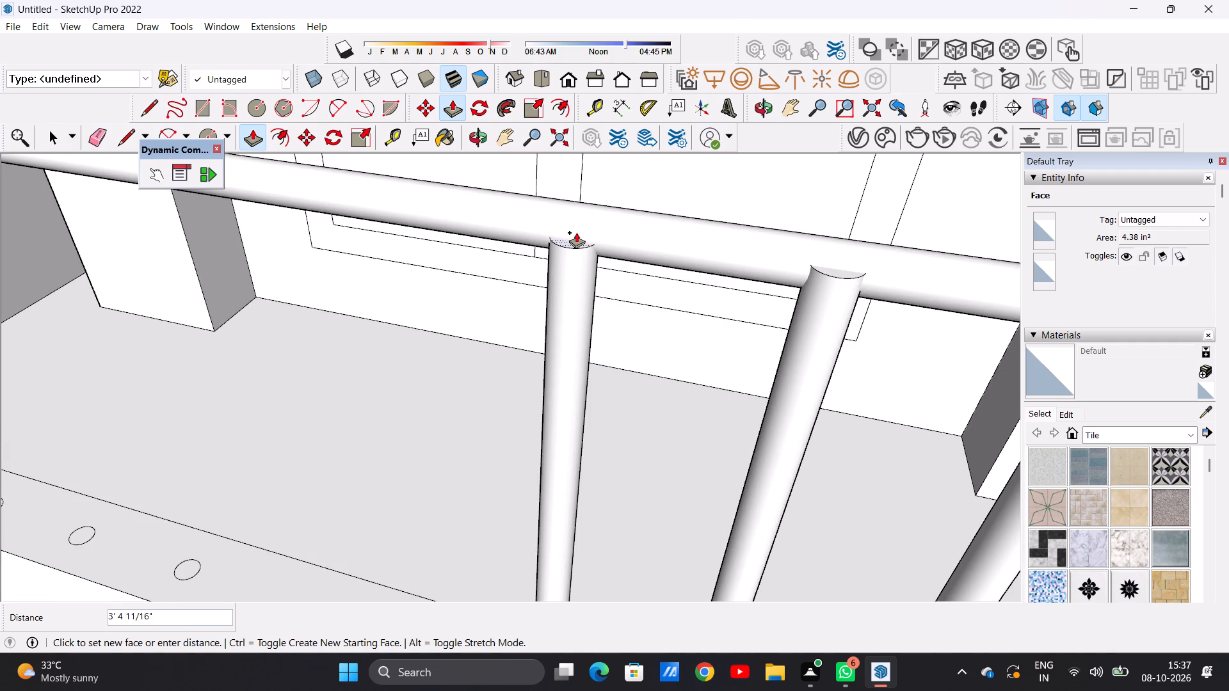
pyautogui.click(575, 227)
# Extrude the sixth base circle from the corner parapet up about 3' 5 1/8" to meet the handrail.
pyautogui.scroll(-15, 609, 420)
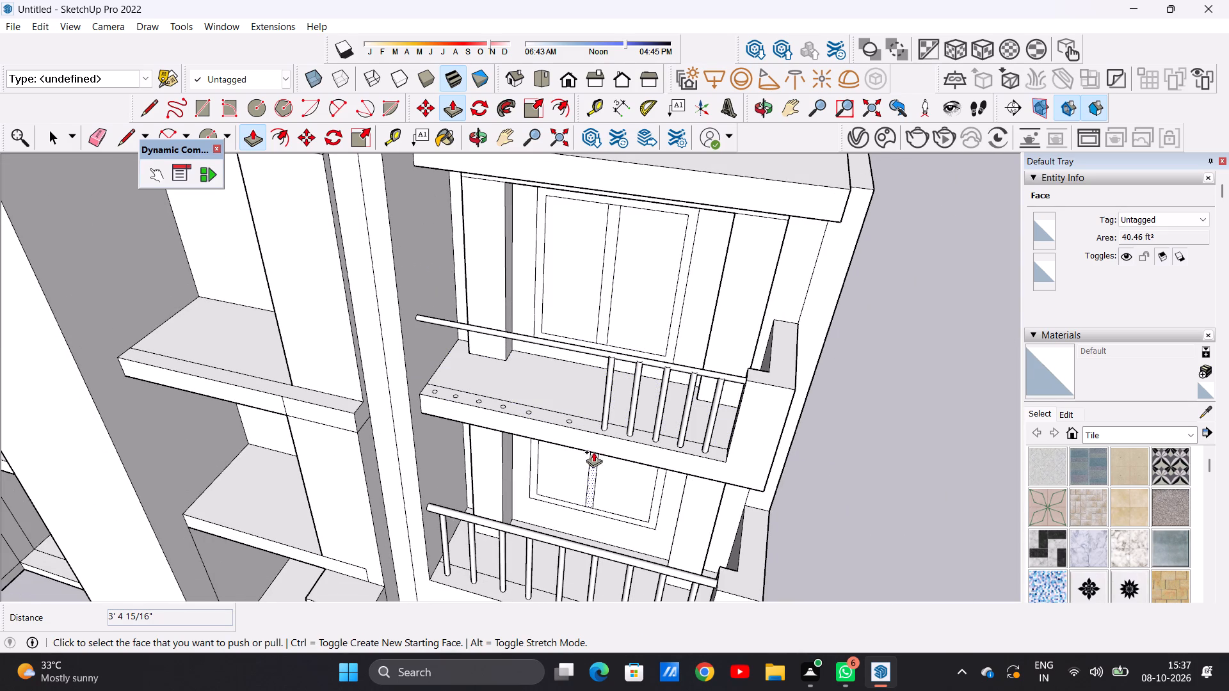
pyautogui.scroll(5, 589, 424)
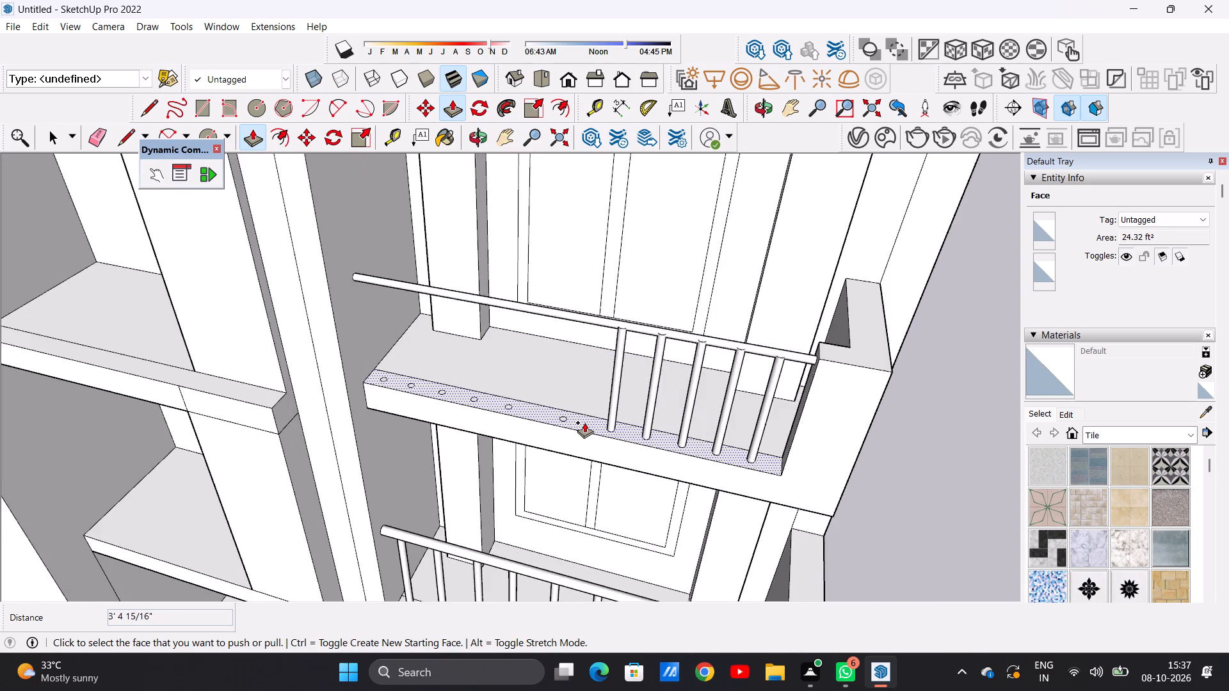
pyautogui.scroll(10, 584, 422)
pyautogui.scroll(2, 531, 427)
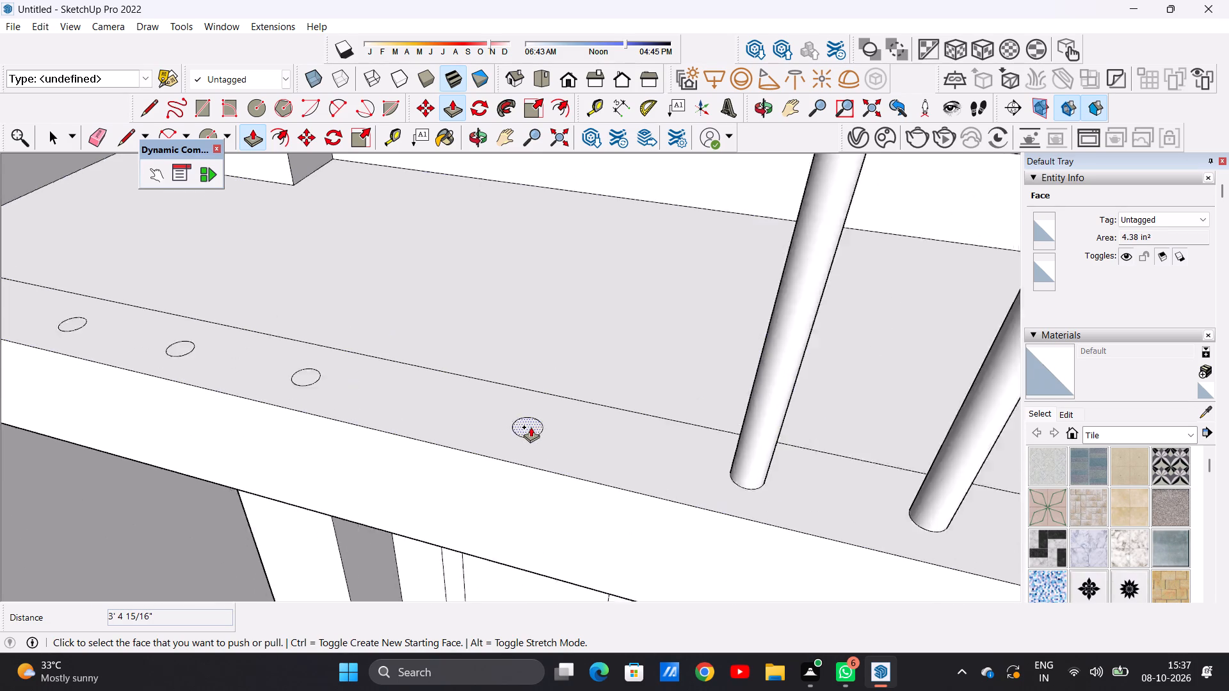
pyautogui.scroll(7, 531, 427)
pyautogui.scroll(-1, 531, 427)
pyautogui.scroll(1, 531, 427)
pyautogui.click(531, 427)
pyautogui.scroll(-17, 563, 338)
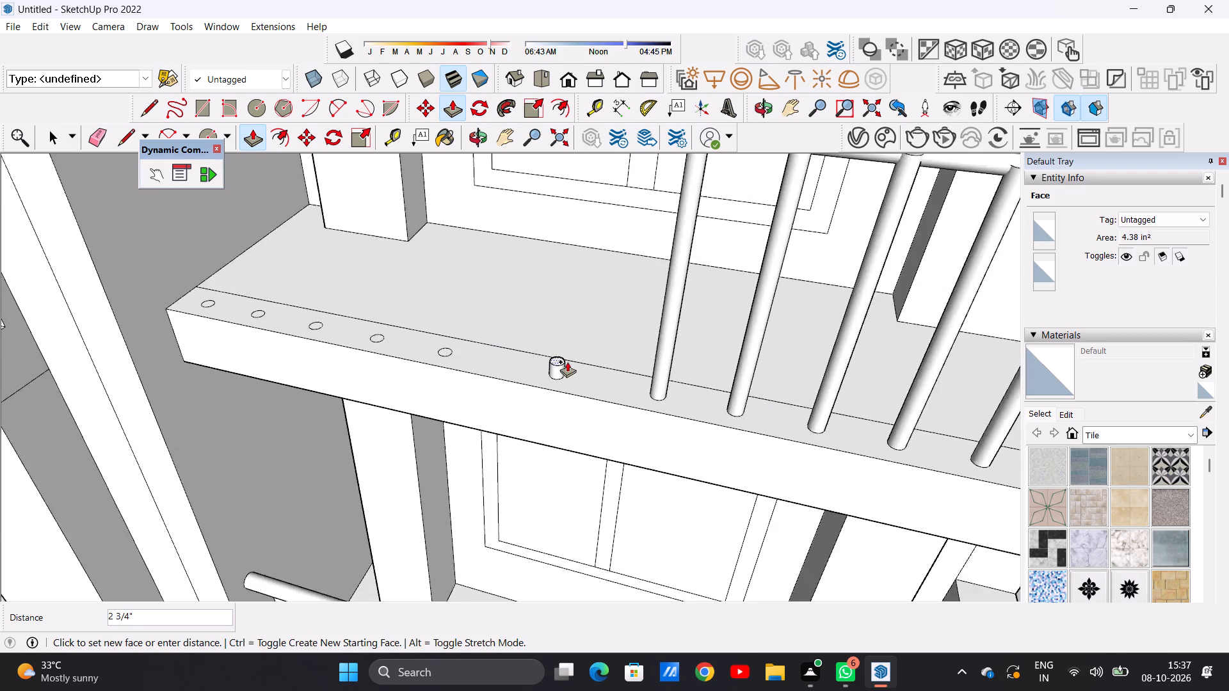
pyautogui.scroll(-11, 567, 361)
pyautogui.scroll(17, 558, 267)
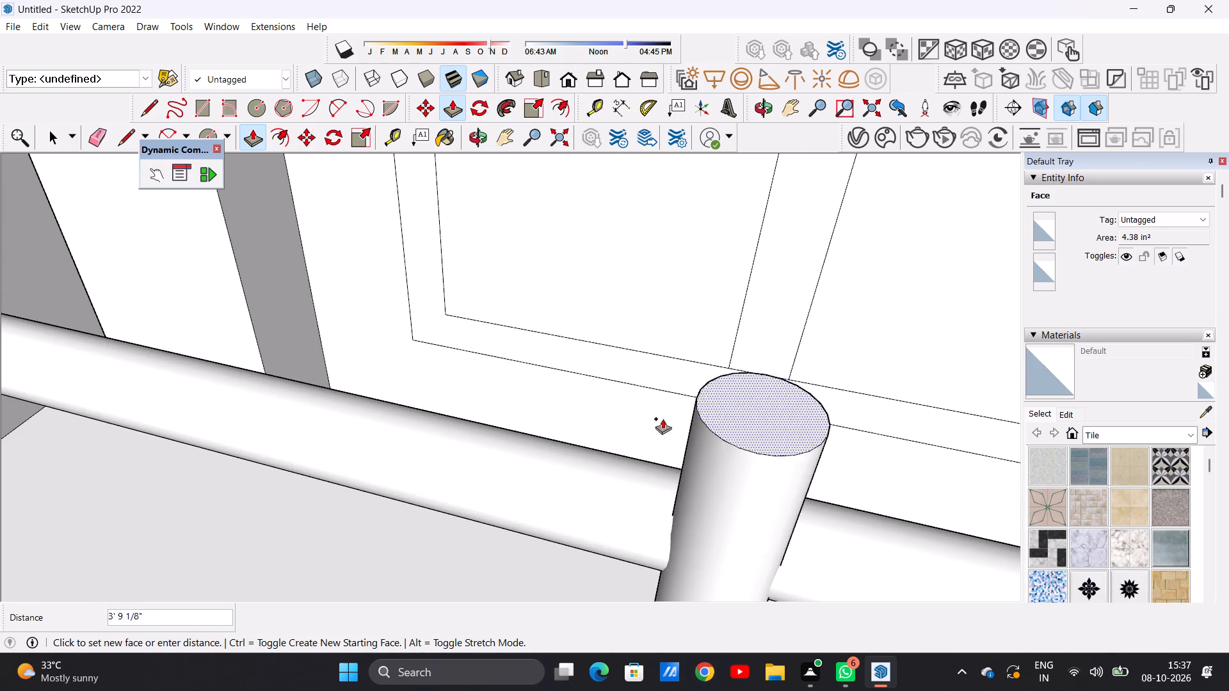
pyautogui.click(706, 539)
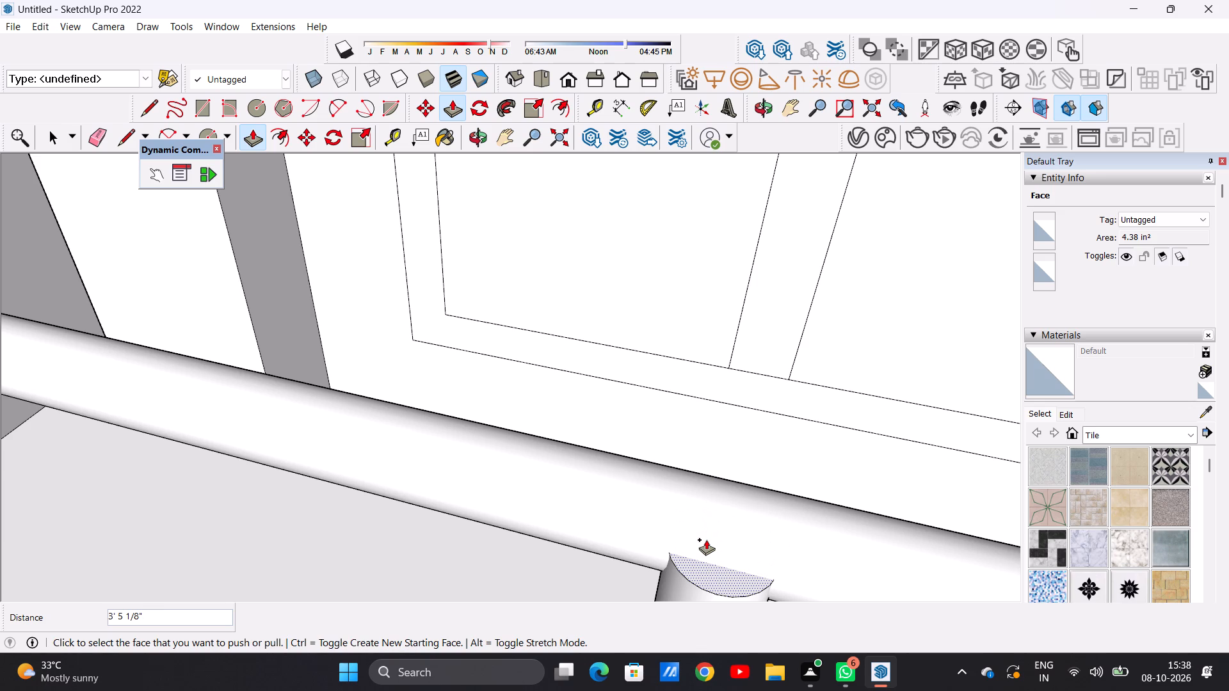
# Extrude the seventh base circle from the corner parapet up about 3' 4 7/16" to the handrail.
pyautogui.scroll(-3, 706, 539)
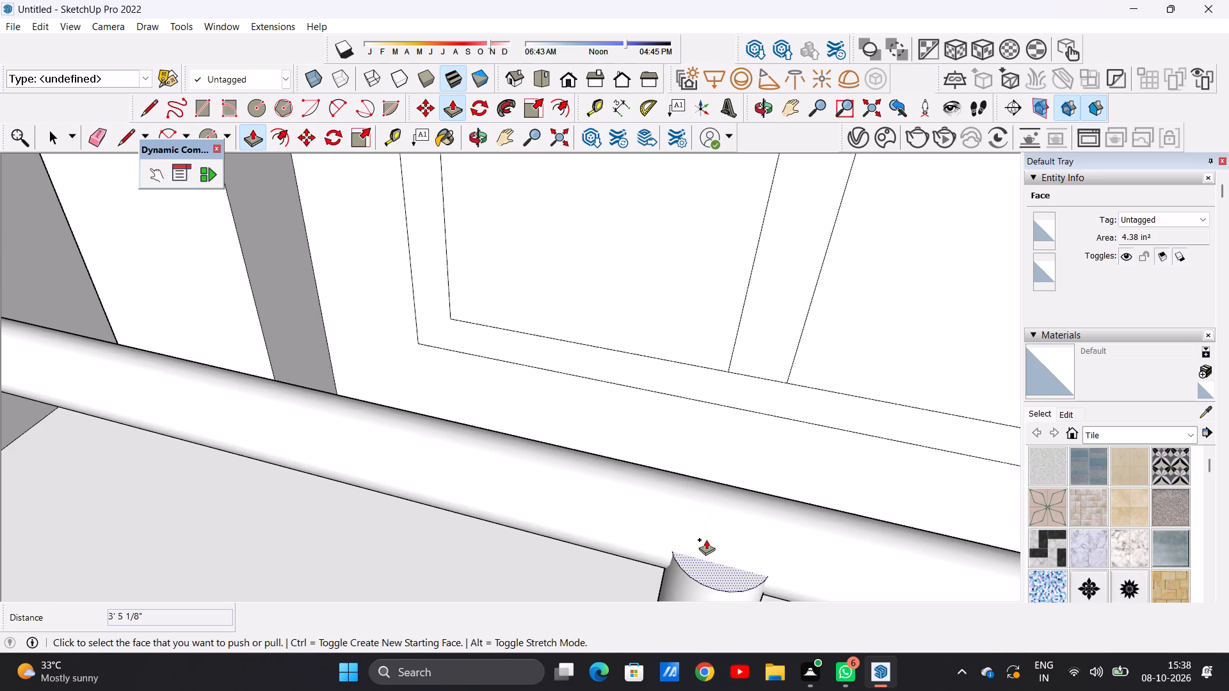
pyautogui.scroll(-19, 706, 539)
pyautogui.scroll(1, 710, 489)
pyautogui.scroll(-3, 709, 454)
pyautogui.scroll(6, 659, 559)
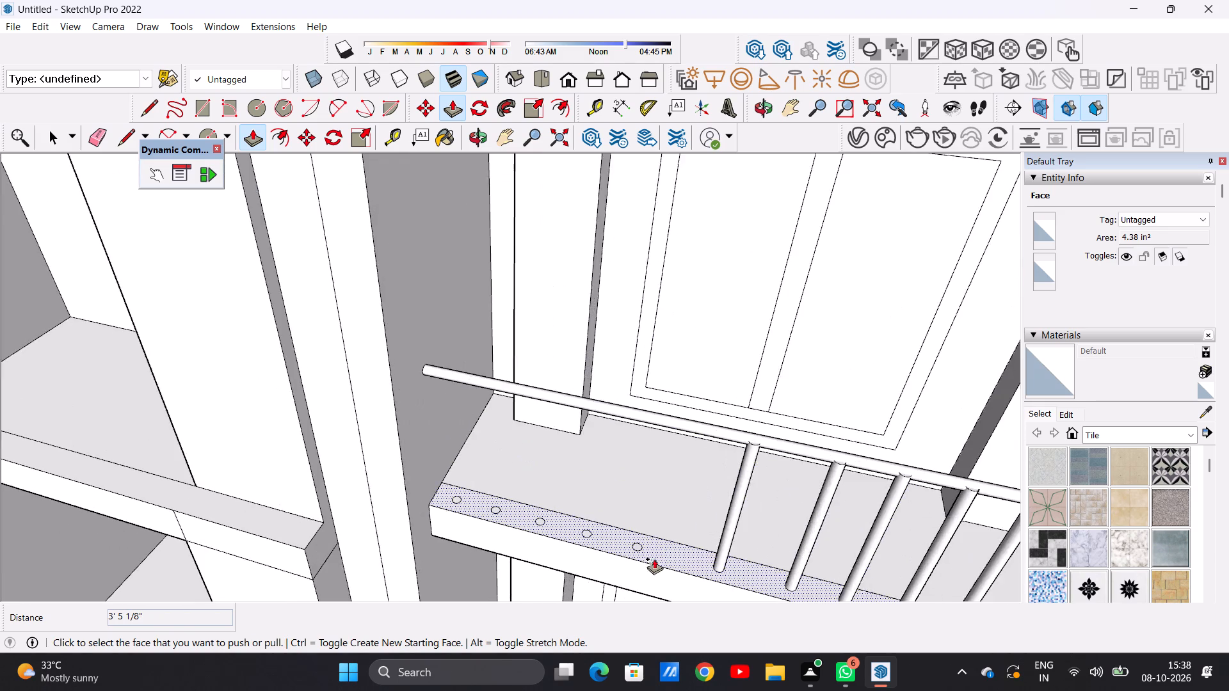
pyautogui.scroll(5, 643, 537)
pyautogui.scroll(-1, 642, 536)
pyautogui.scroll(10, 642, 536)
pyautogui.click(618, 572)
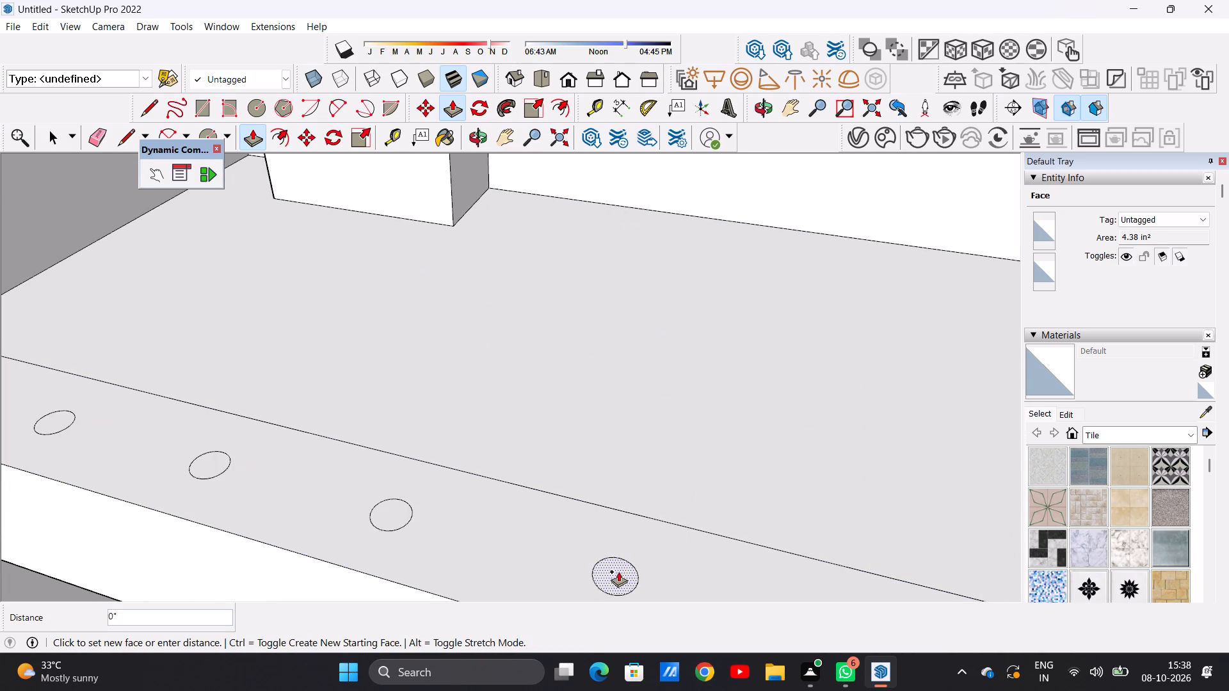
pyautogui.scroll(-20, 647, 408)
pyautogui.scroll(-3, 647, 408)
pyautogui.scroll(3, 648, 370)
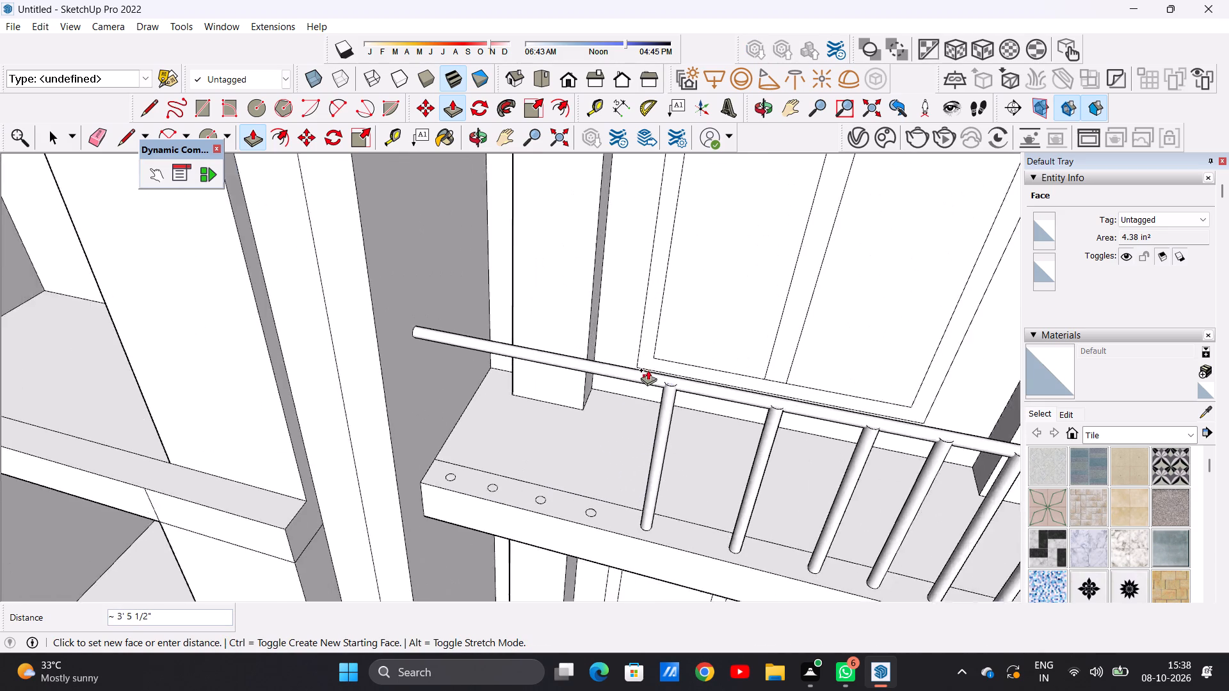
pyautogui.scroll(5, 648, 370)
pyautogui.scroll(-1, 650, 370)
pyautogui.scroll(3, 650, 370)
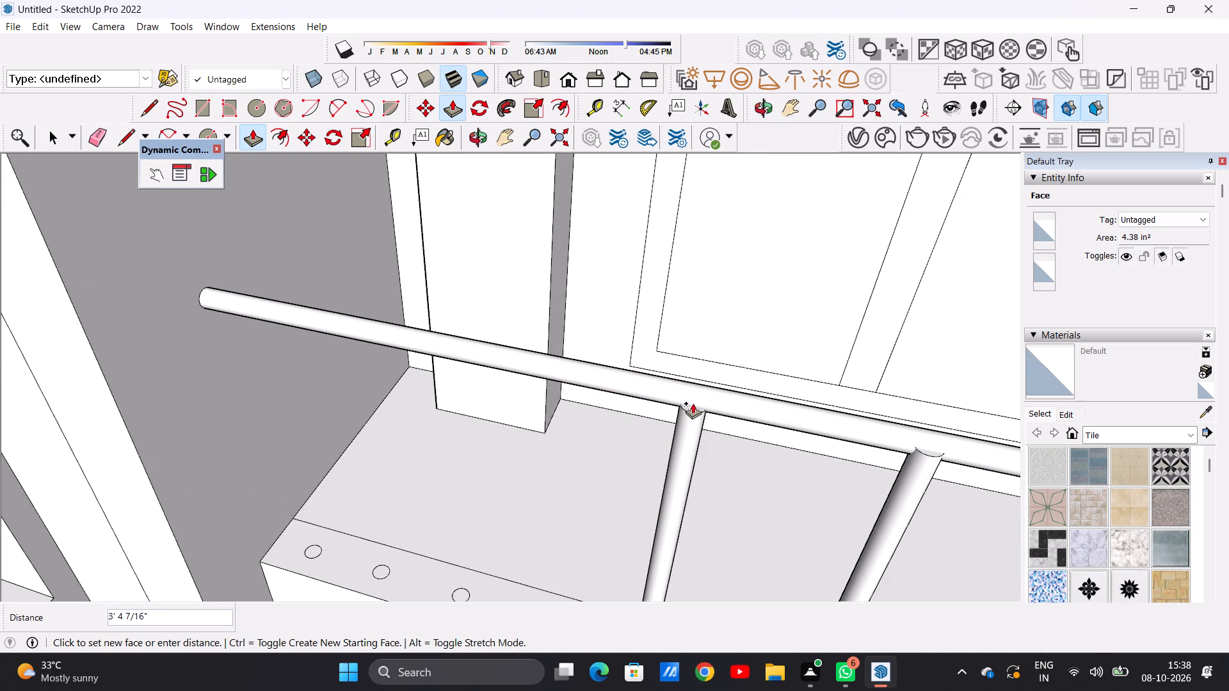
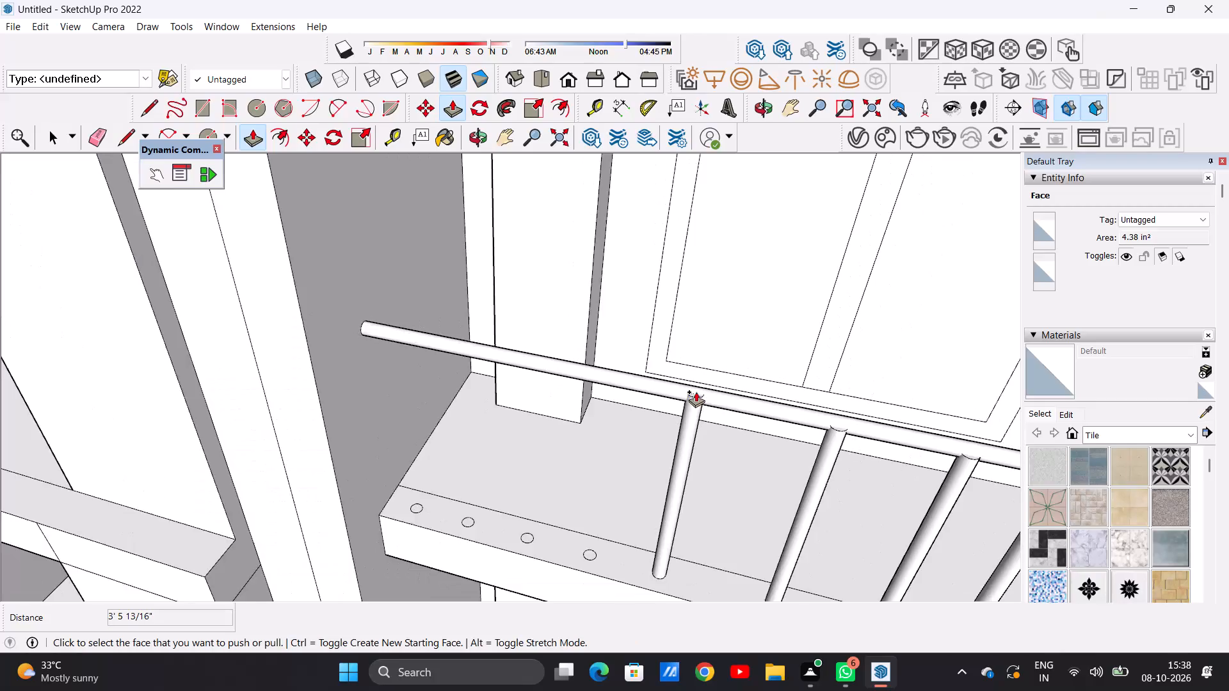
# Push/Pull the unextruded circle nearest the finished balusters on the balcony ledge up about 3' 5" to the handrail.
pyautogui.scroll(6, 653, 486)
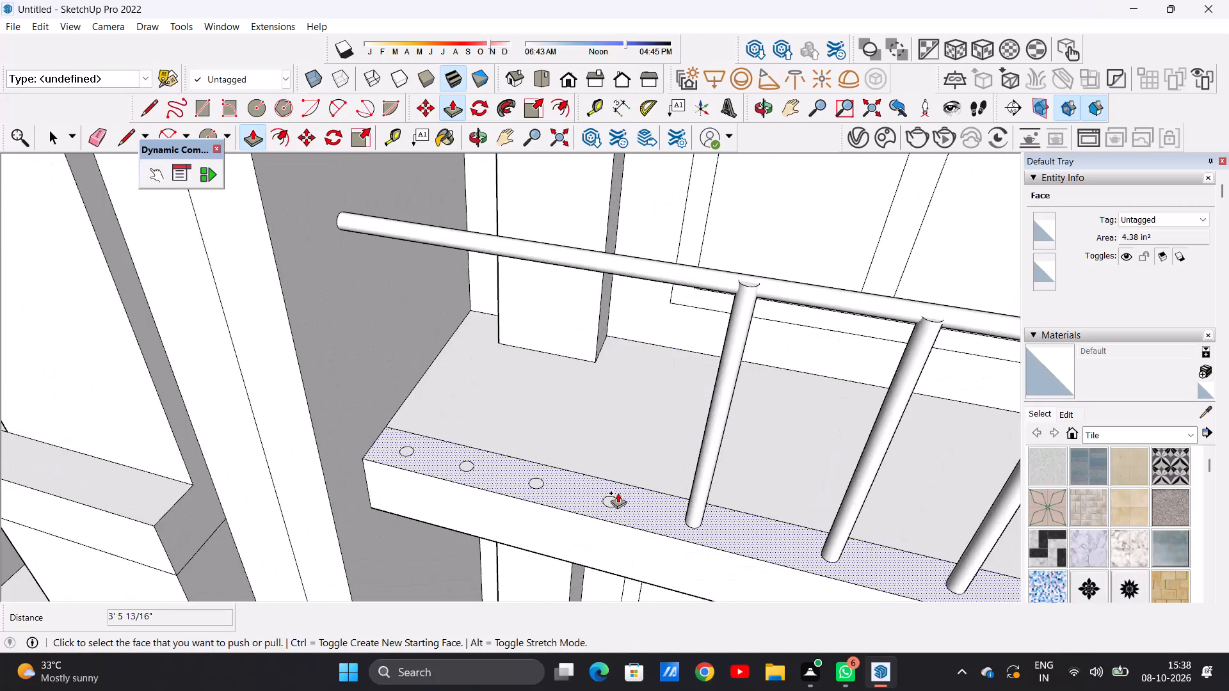
pyautogui.scroll(-1, 618, 493)
pyautogui.scroll(1, 618, 493)
pyautogui.scroll(-1, 618, 493)
pyautogui.scroll(8, 618, 493)
pyautogui.click(606, 509)
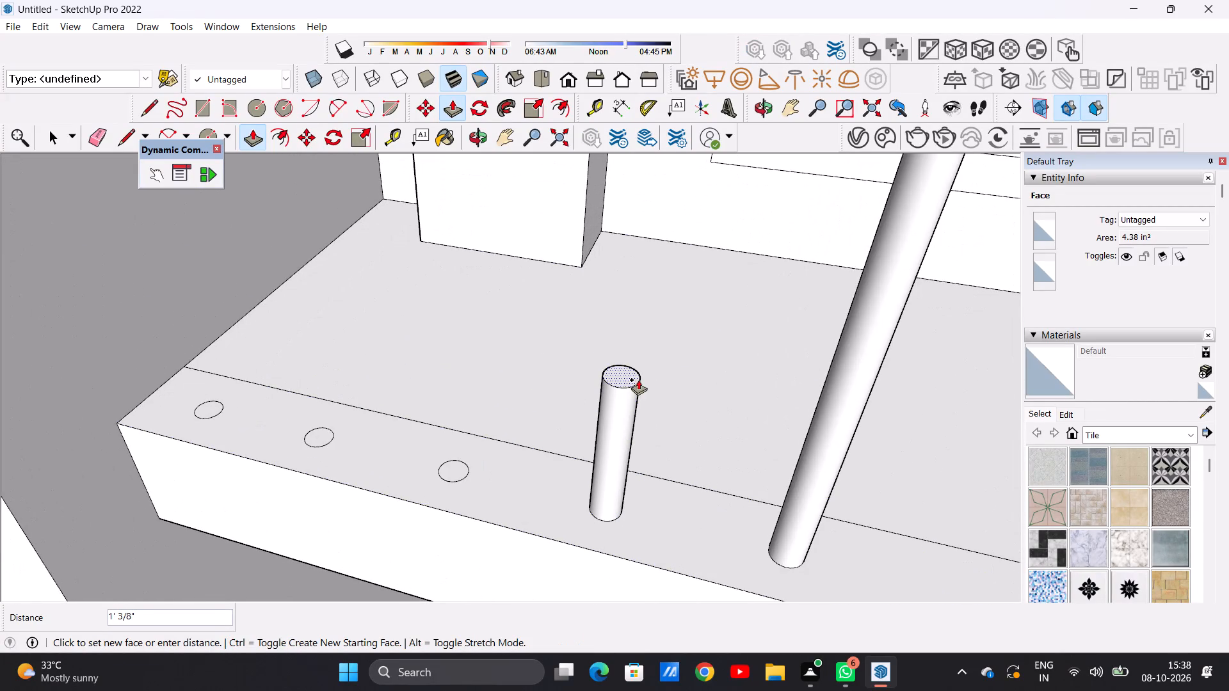
pyautogui.scroll(-9, 752, 545)
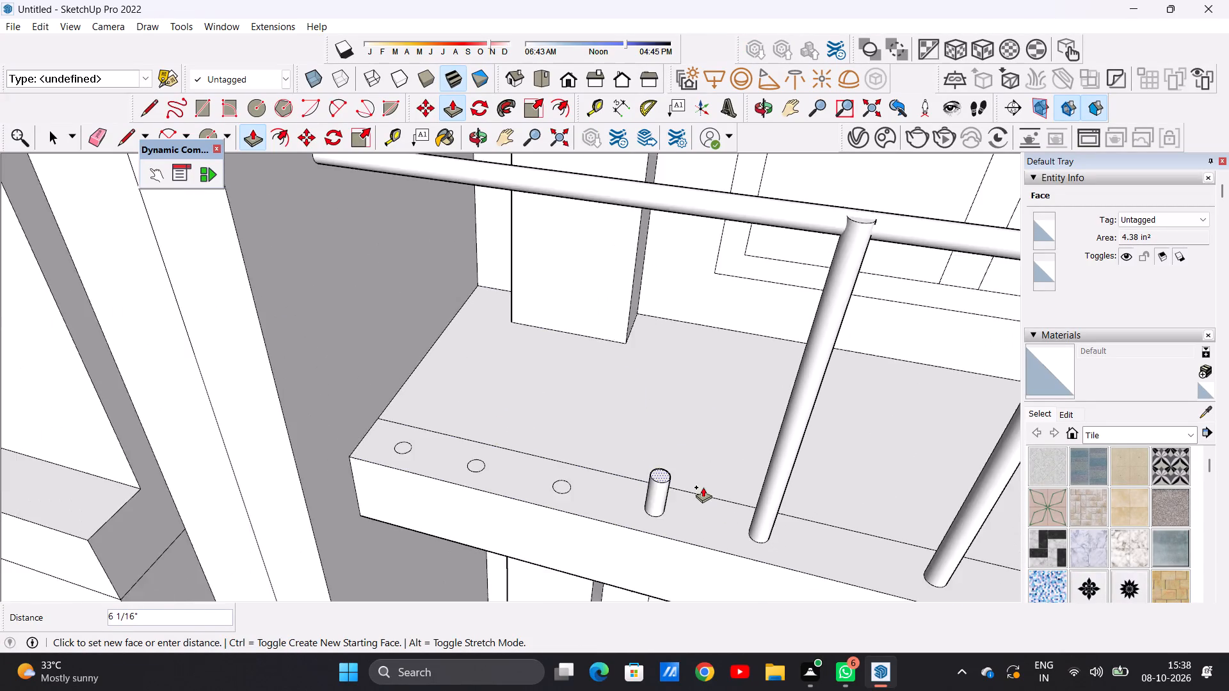
pyautogui.scroll(11, 690, 304)
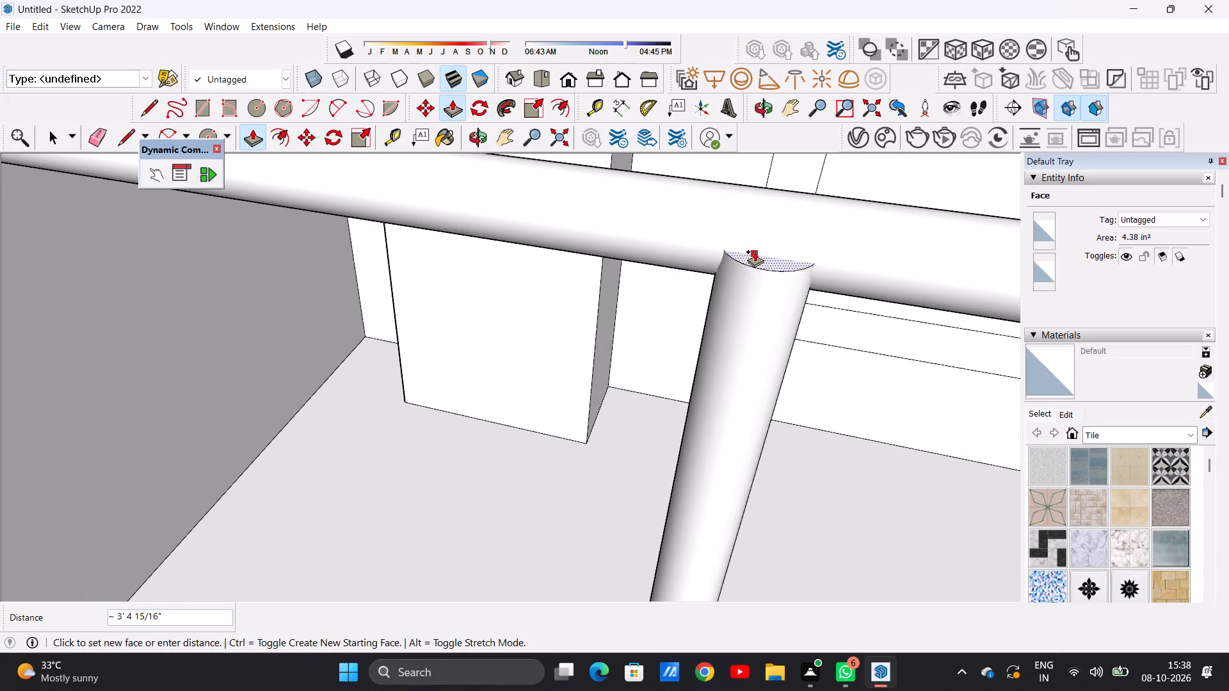
pyautogui.click(755, 251)
# Push/Pull the third circle from the railing's free end up about 3' 5 5/16" to form a baluster meeting the handrail.
pyautogui.scroll(-16, 739, 320)
pyautogui.scroll(4, 620, 521)
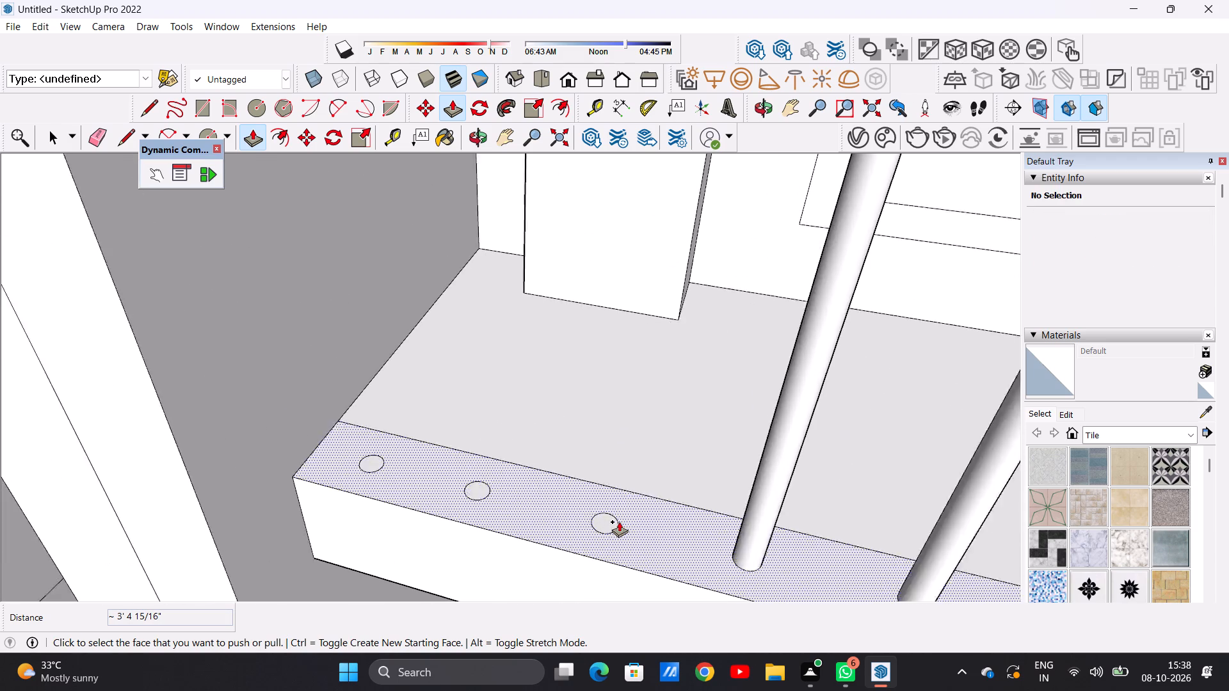
pyautogui.scroll(13, 619, 521)
pyautogui.click(585, 514)
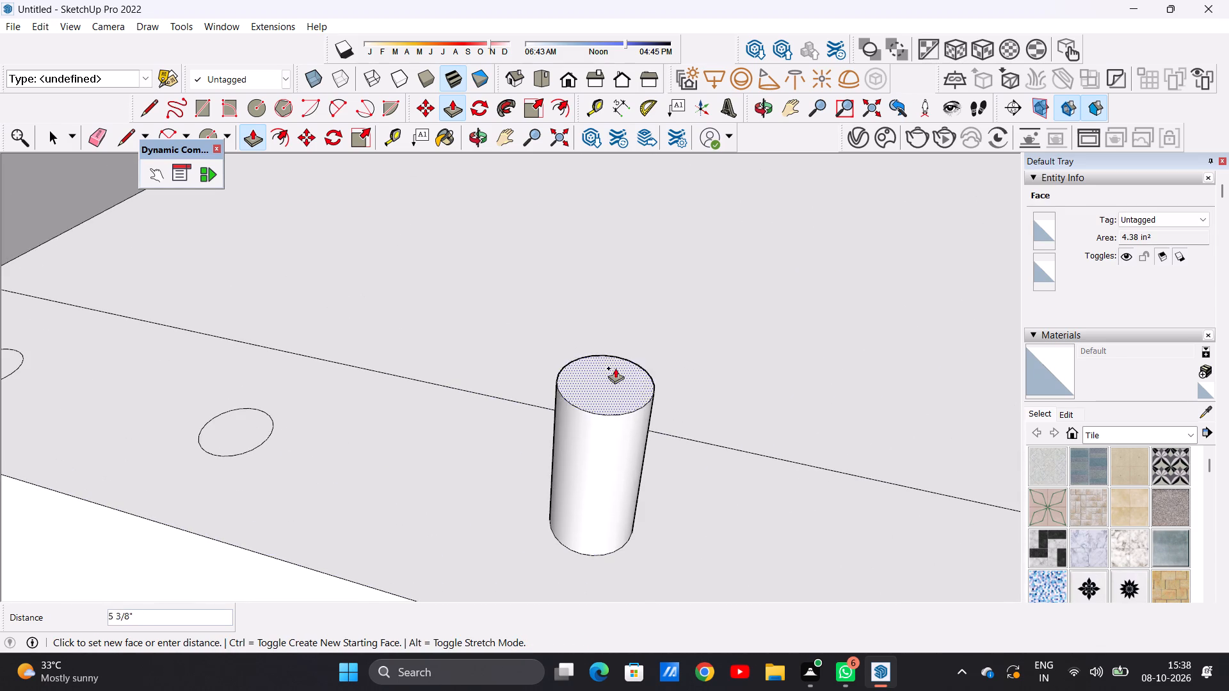
pyautogui.scroll(-20, 618, 380)
pyautogui.scroll(-8, 618, 380)
pyautogui.scroll(13, 630, 297)
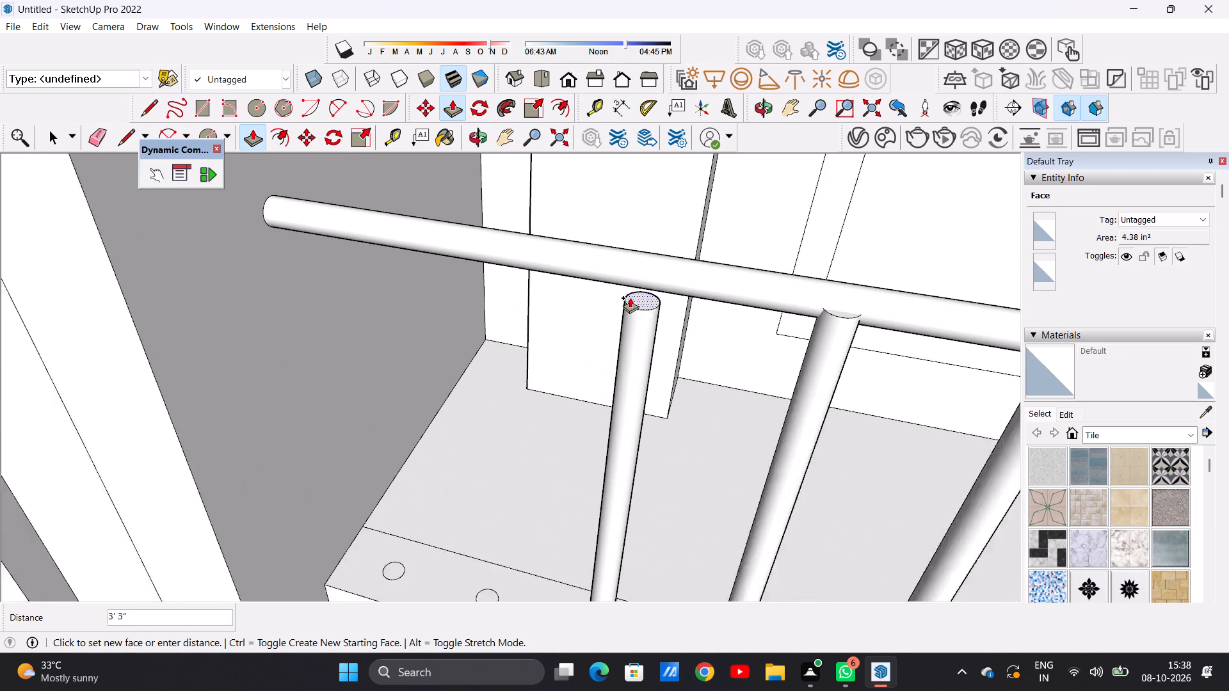
pyautogui.scroll(1, 630, 298)
pyautogui.click(641, 265)
# Push/Pull the second circle from the railing's free end up about 3' 4 13/16" to form a baluster meeting the handrail.
pyautogui.scroll(-2, 648, 304)
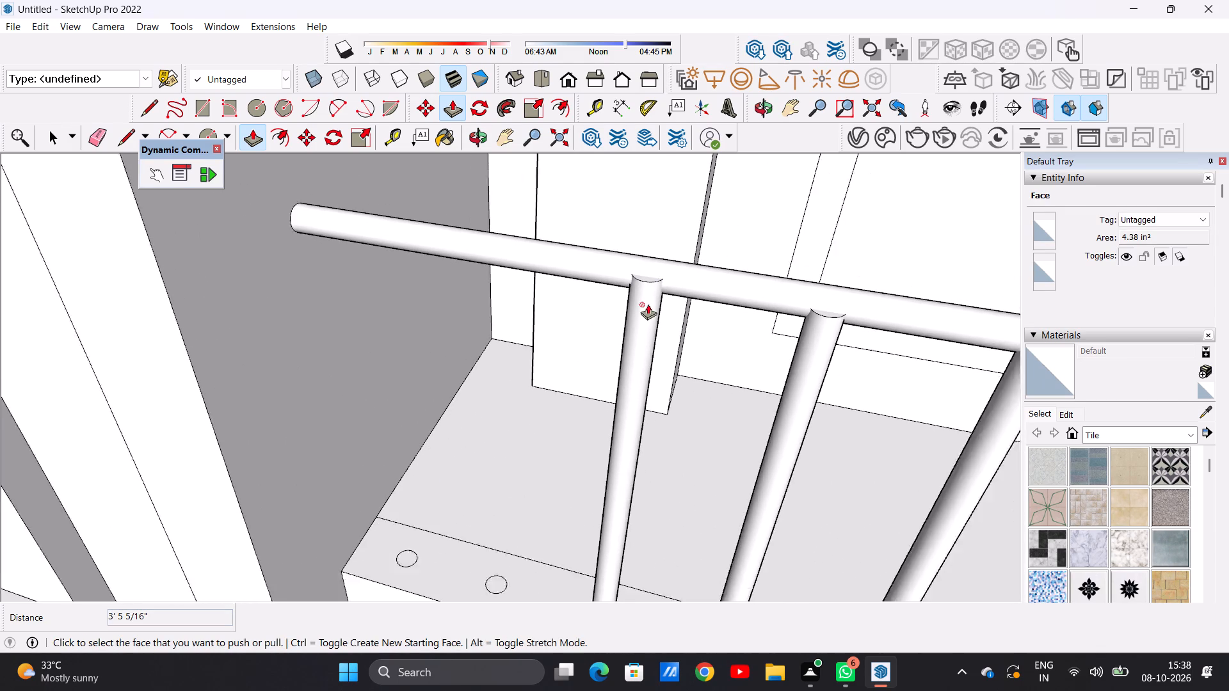
pyautogui.scroll(-2, 648, 304)
pyautogui.scroll(10, 526, 540)
pyautogui.click(507, 561)
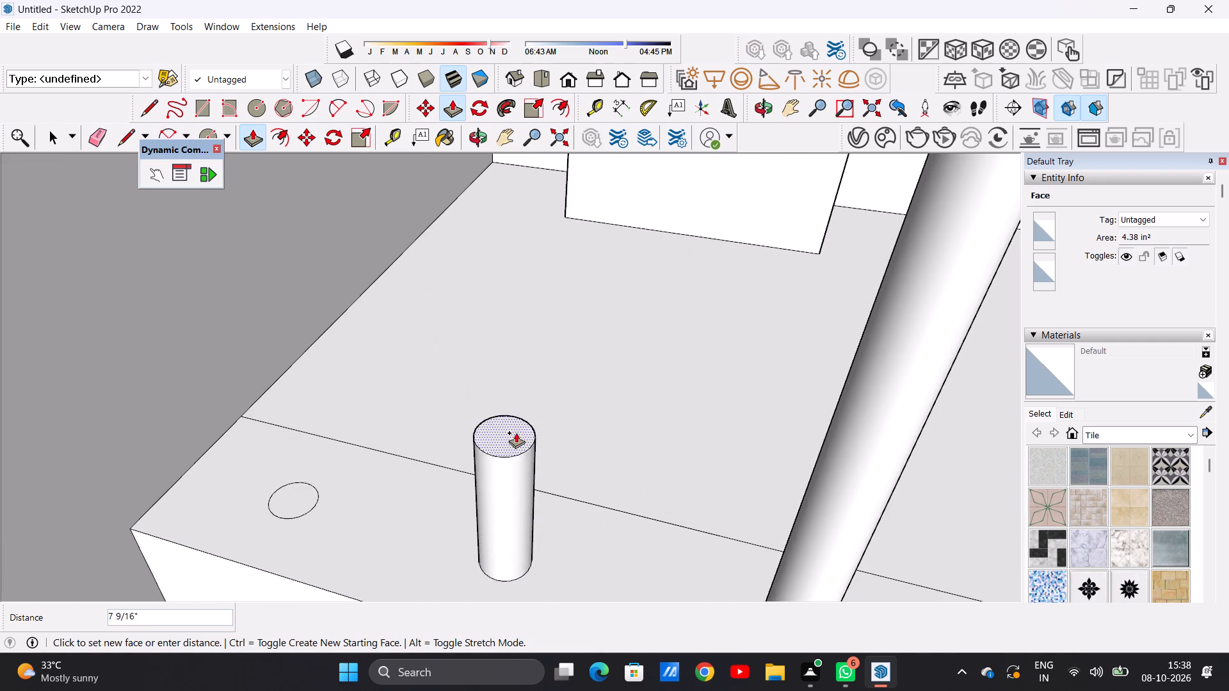
pyautogui.scroll(-20, 517, 433)
pyautogui.scroll(-3, 517, 433)
pyautogui.scroll(9, 561, 363)
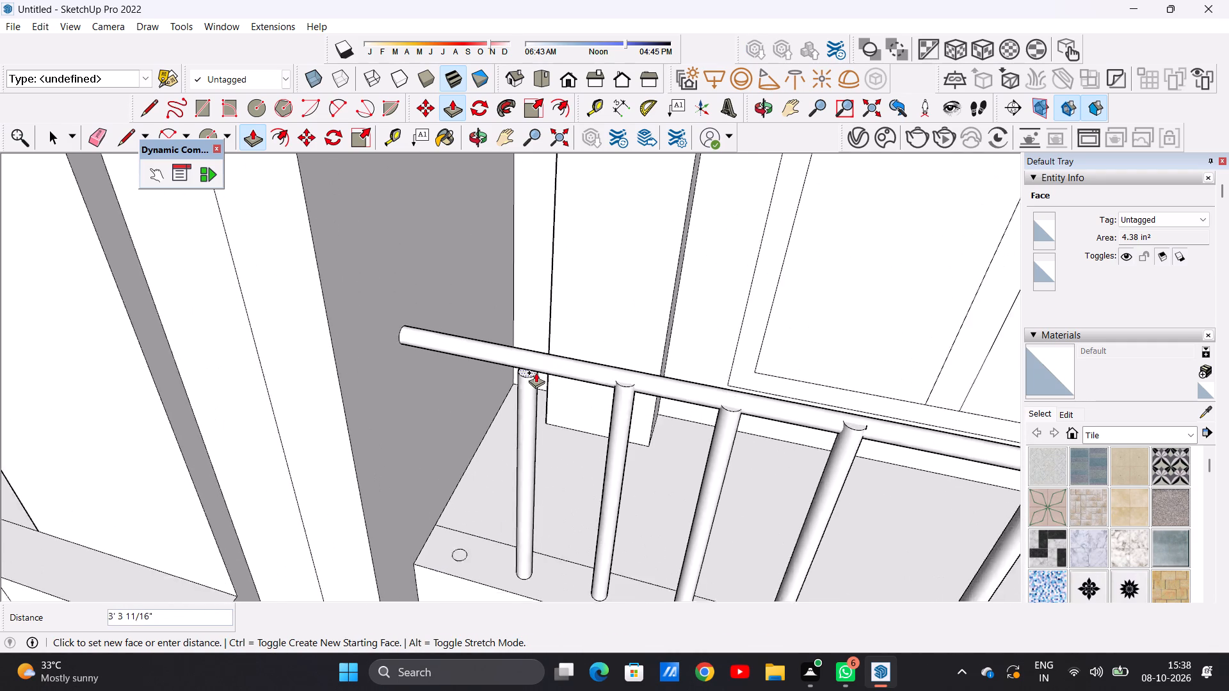
pyautogui.scroll(1, 536, 372)
pyautogui.click(532, 364)
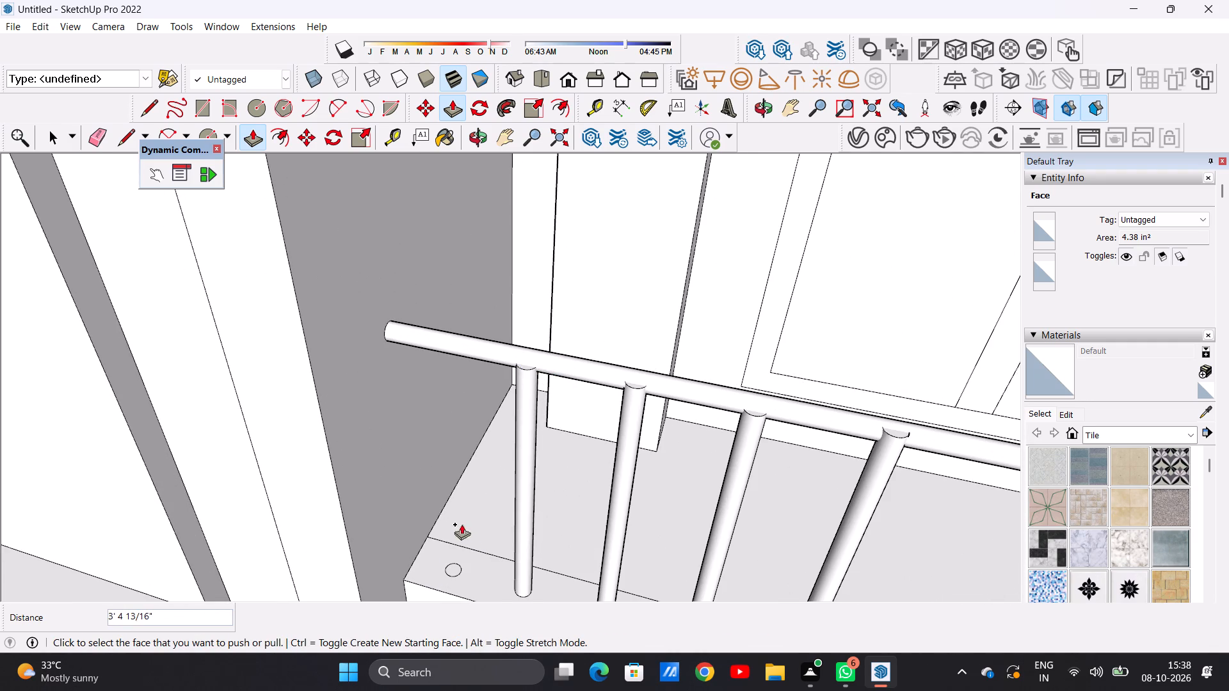
# Push/Pull the last circle at the ledge's end up about 3' 5 1/4" to complete the balcony's row of balusters.
pyautogui.scroll(4, 454, 556)
pyautogui.scroll(-1, 454, 556)
pyautogui.scroll(4, 454, 556)
pyautogui.click(456, 570)
pyautogui.scroll(-3, 473, 457)
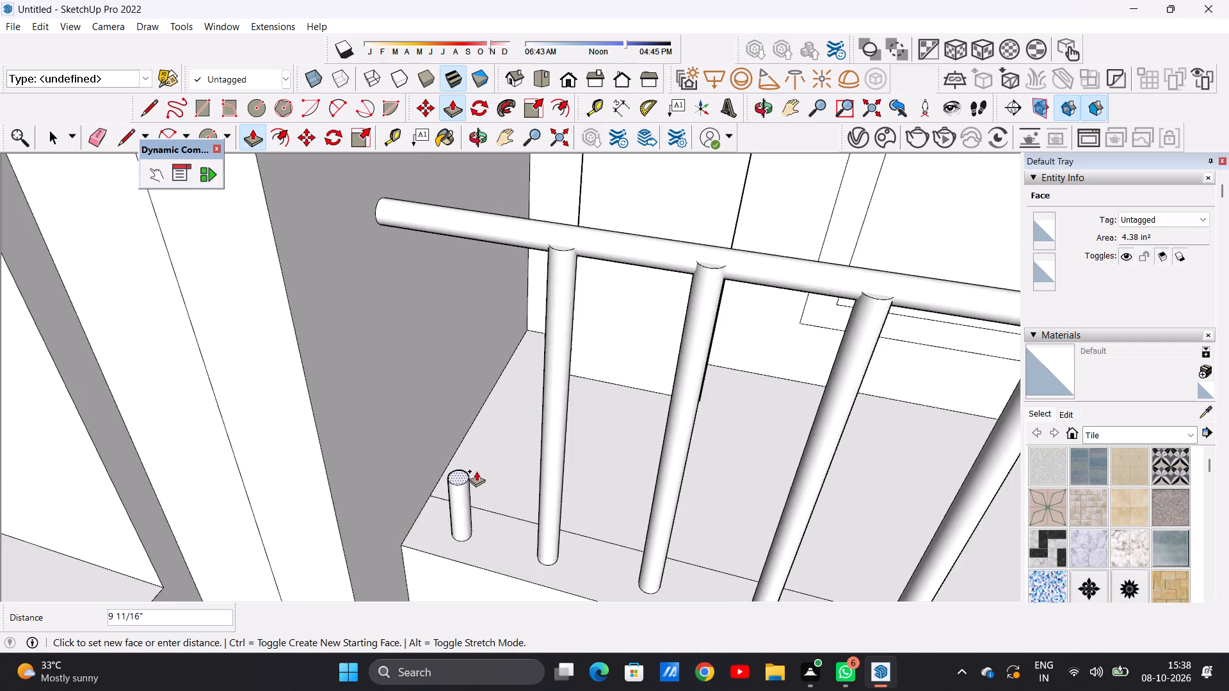
pyautogui.scroll(-8, 476, 471)
pyautogui.scroll(12, 464, 361)
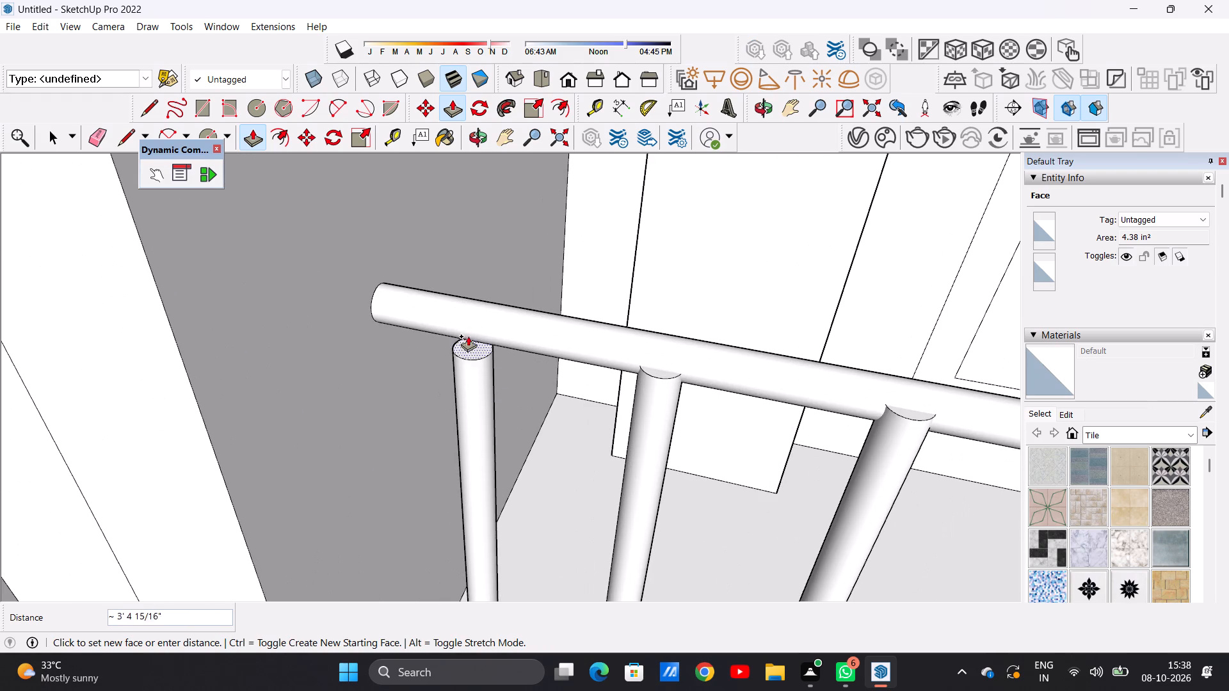
pyautogui.click(469, 328)
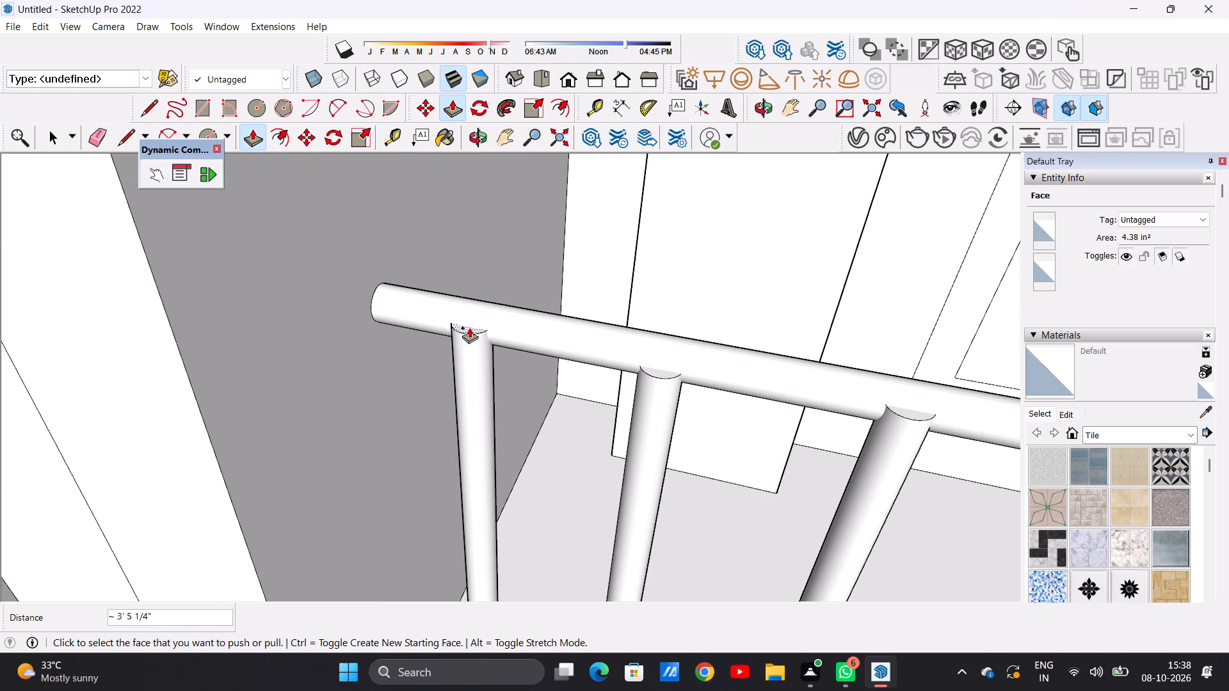
pyautogui.press('space')
# Examine the balcony railings and the building's facade from the front and side.
pyautogui.scroll(-7, 470, 493)
pyautogui.scroll(1, 658, 328)
pyautogui.scroll(-19, 658, 328)
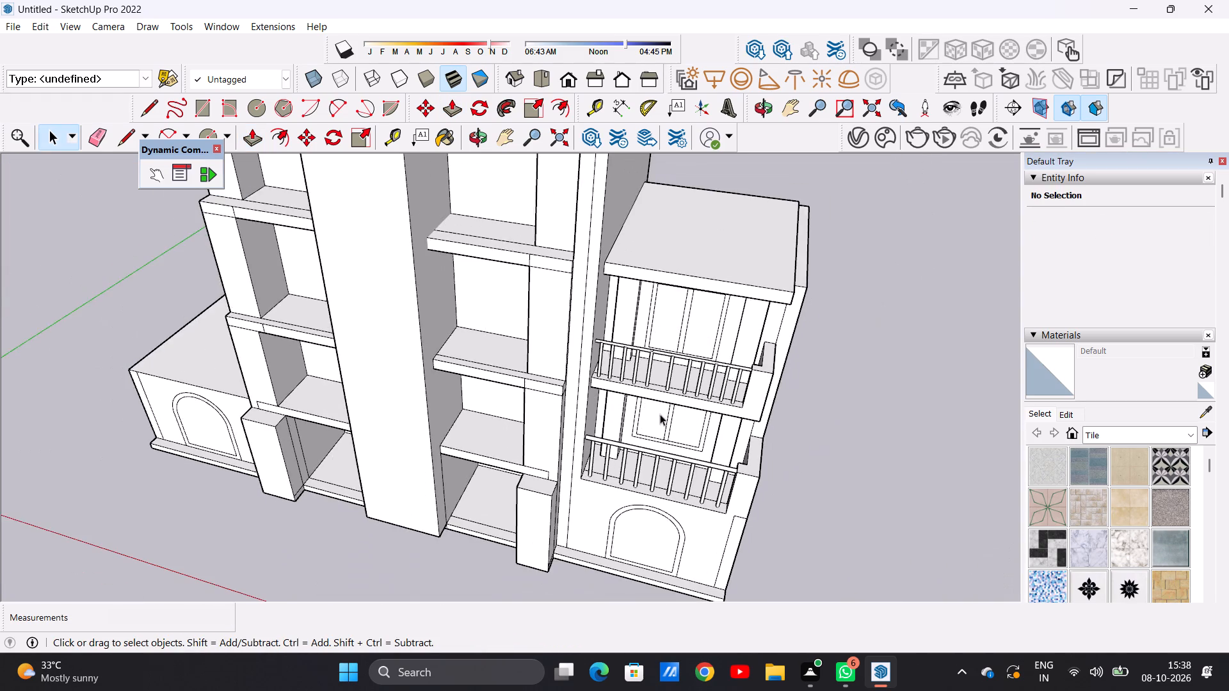
pyautogui.moveTo(682, 432); pyautogui.dragTo(693, 255, button='middle')
pyautogui.moveTo(711, 385); pyautogui.dragTo(491, 345, button='middle')
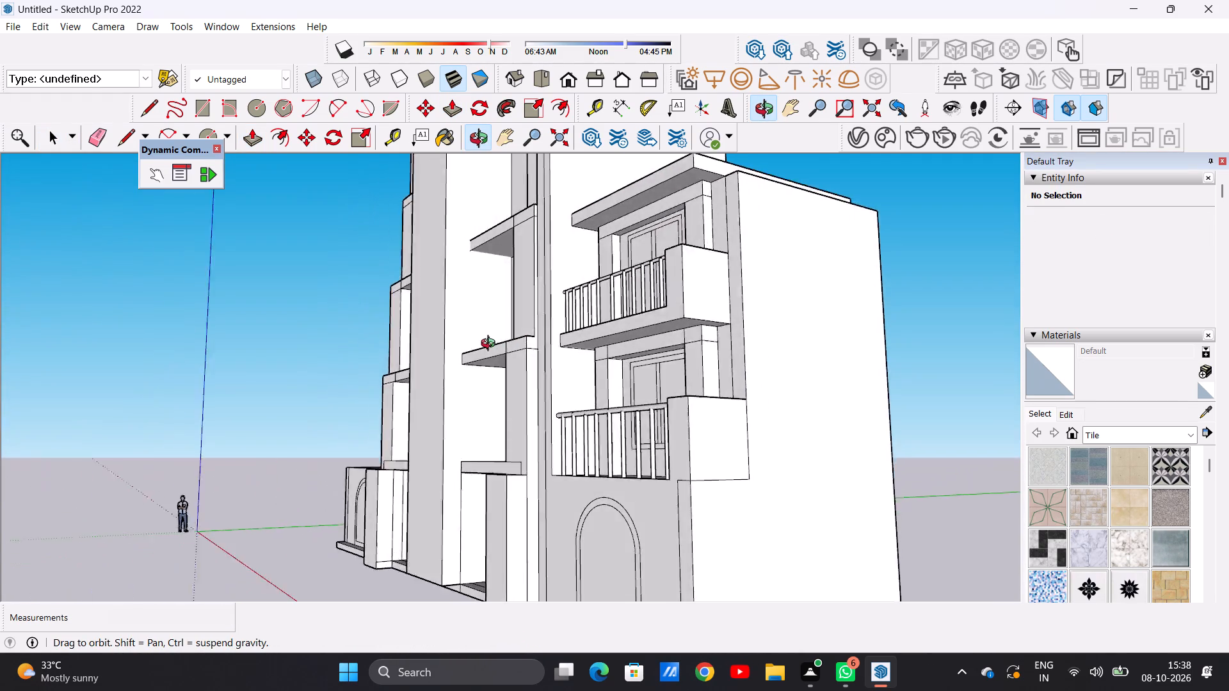
pyautogui.moveTo(491, 345); pyautogui.dragTo(740, 393, button='middle')
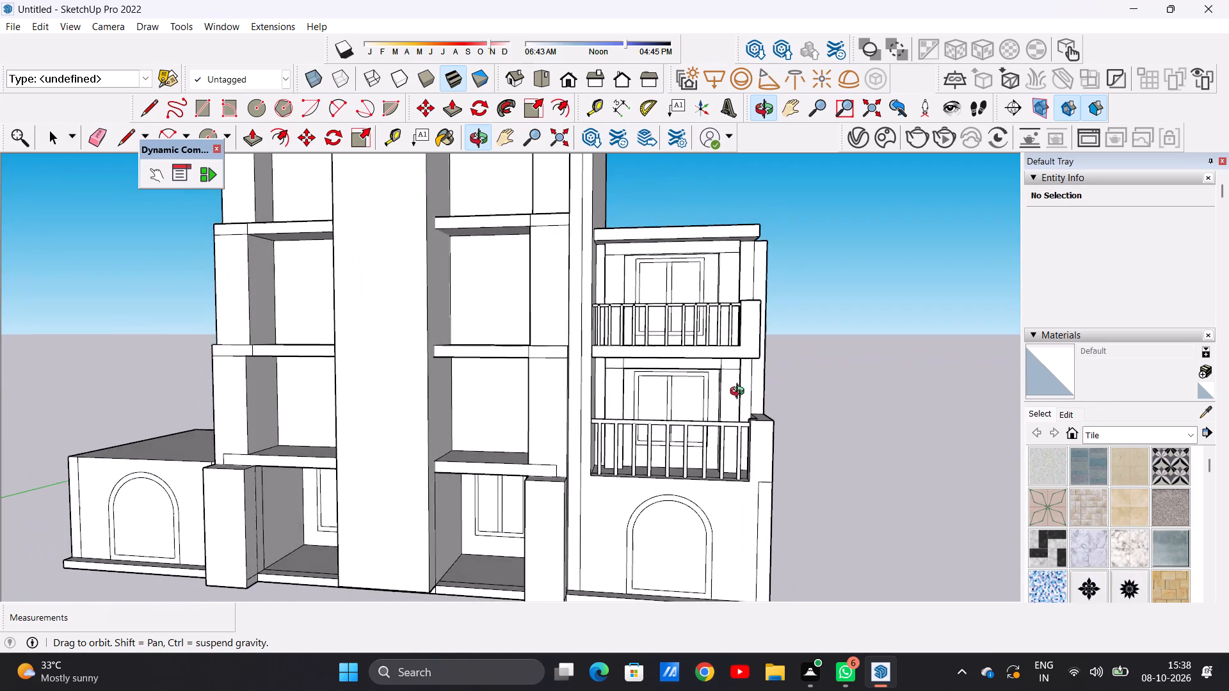
pyautogui.moveTo(740, 393); pyautogui.dragTo(773, 396, button='middle')
pyautogui.scroll(-11, 737, 439)
pyautogui.scroll(7, 675, 340)
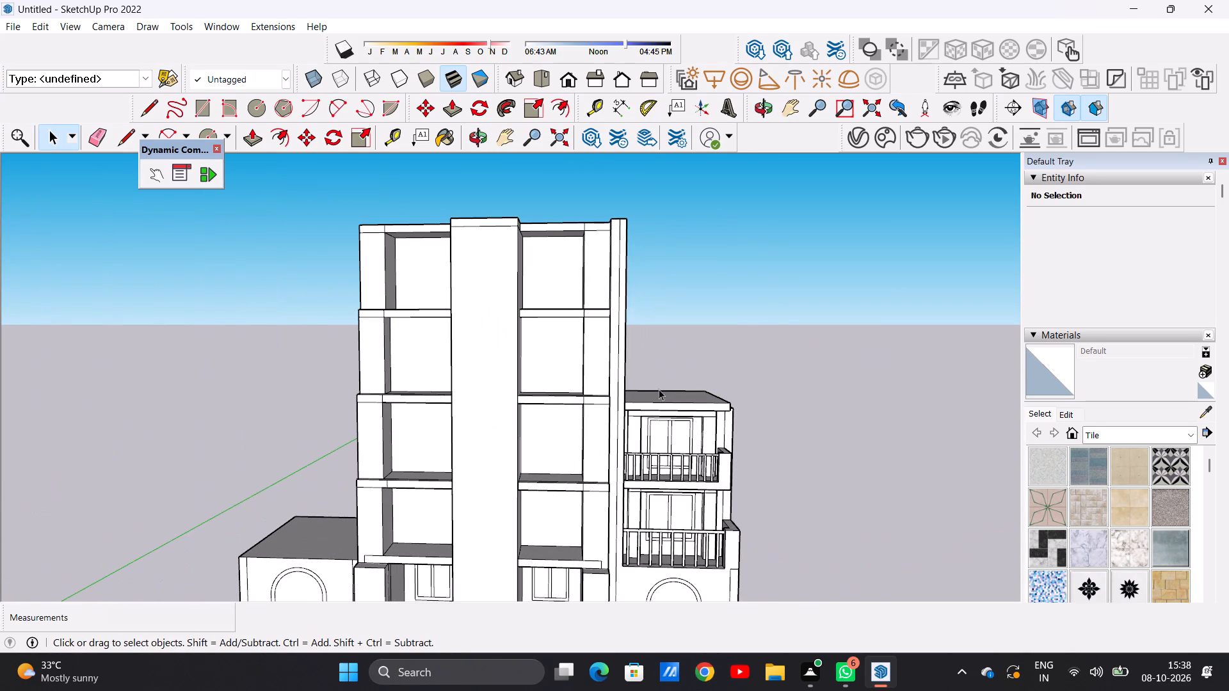
# Push/Pull the L-shaped wall top around the balcony wing's roof slab up by 10'.
pyautogui.moveTo(719, 383); pyautogui.dragTo(680, 497, button='middle')
pyautogui.scroll(-7, 638, 376)
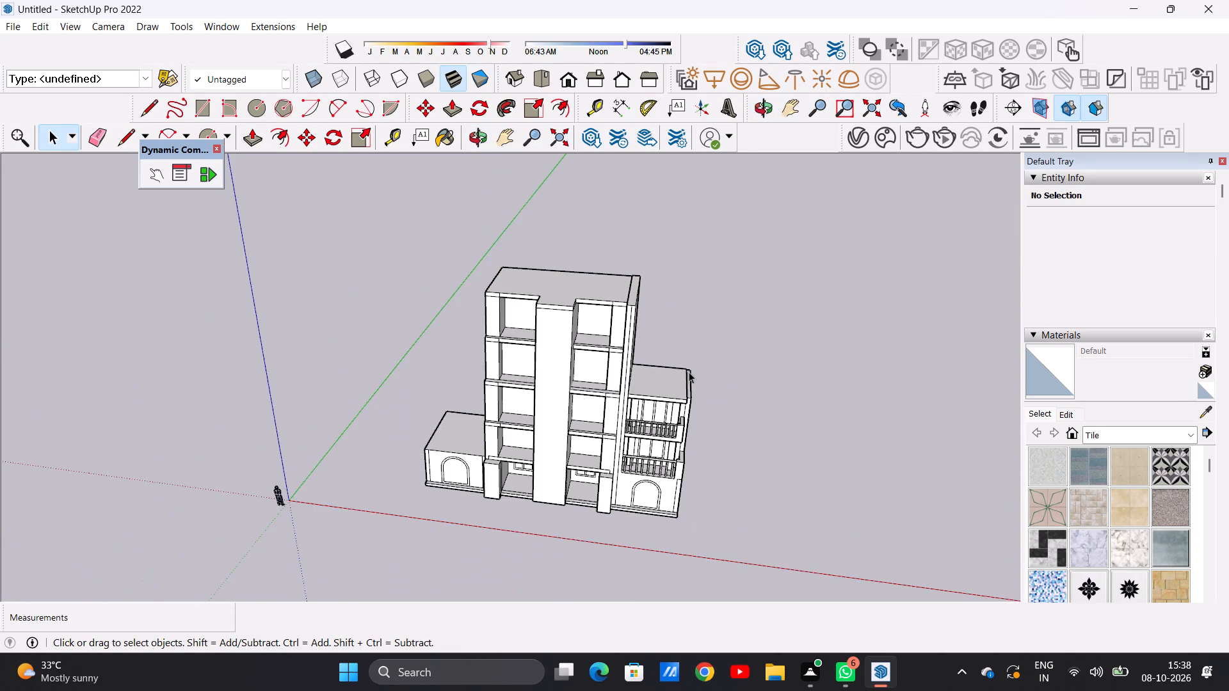
pyautogui.moveTo(689, 372); pyautogui.dragTo(639, 492, button='middle')
pyautogui.scroll(6, 707, 392)
pyautogui.moveTo(606, 433); pyautogui.dragTo(581, 432, button='middle')
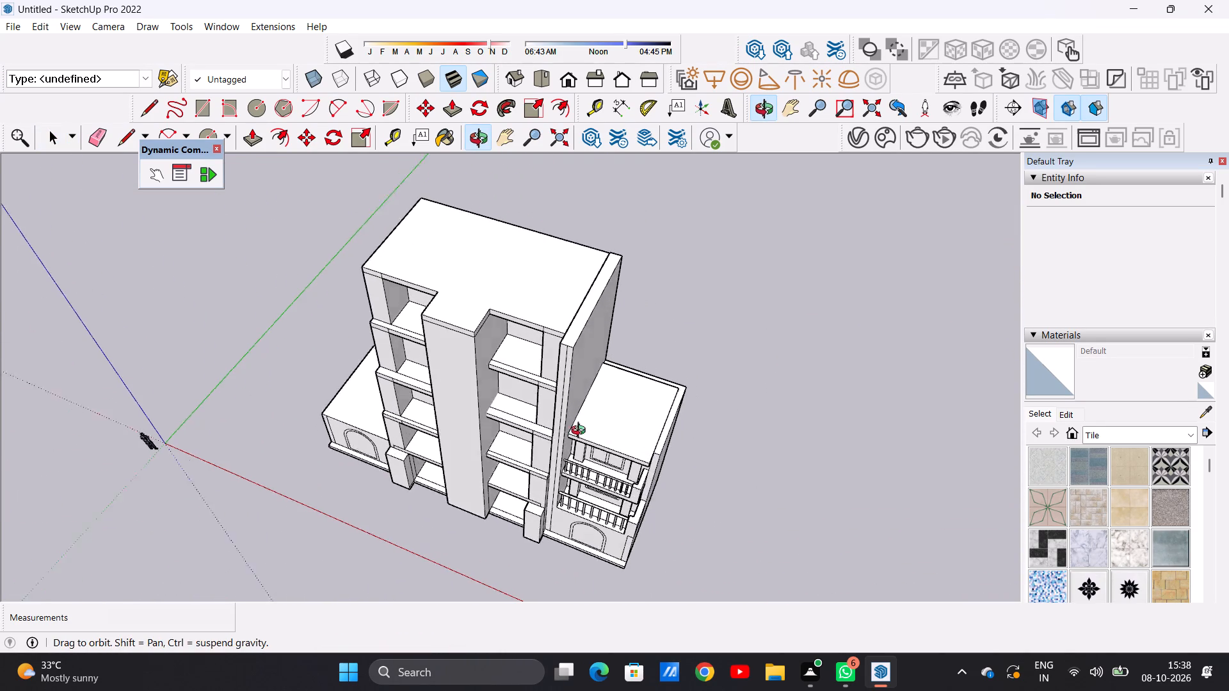
pyautogui.moveTo(581, 432); pyautogui.dragTo(495, 424, button='middle')
pyautogui.scroll(14, 716, 456)
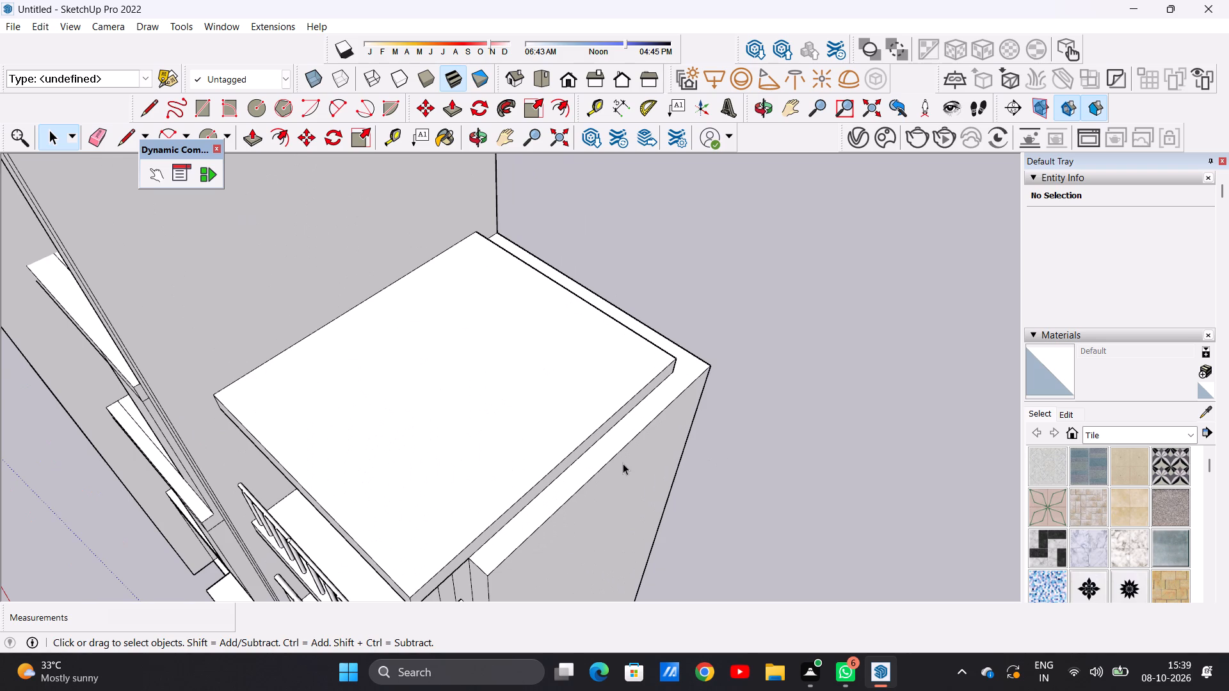
pyautogui.press('p')
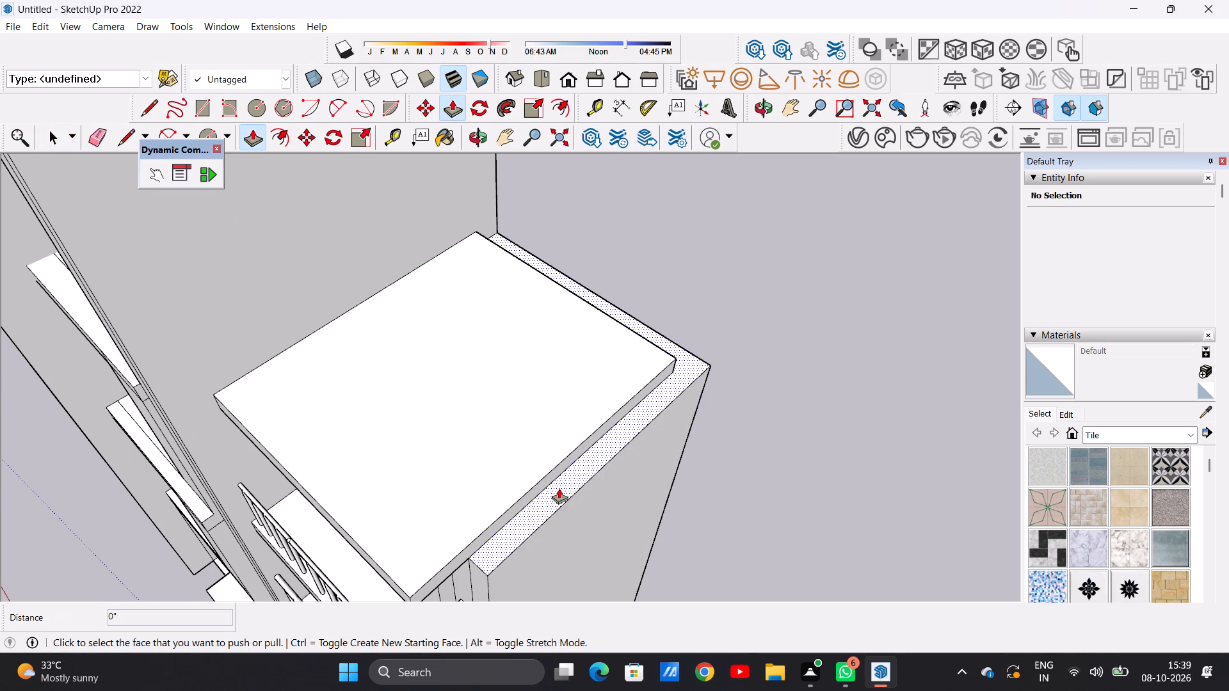
pyautogui.scroll(3, 556, 490)
pyautogui.click(555, 492)
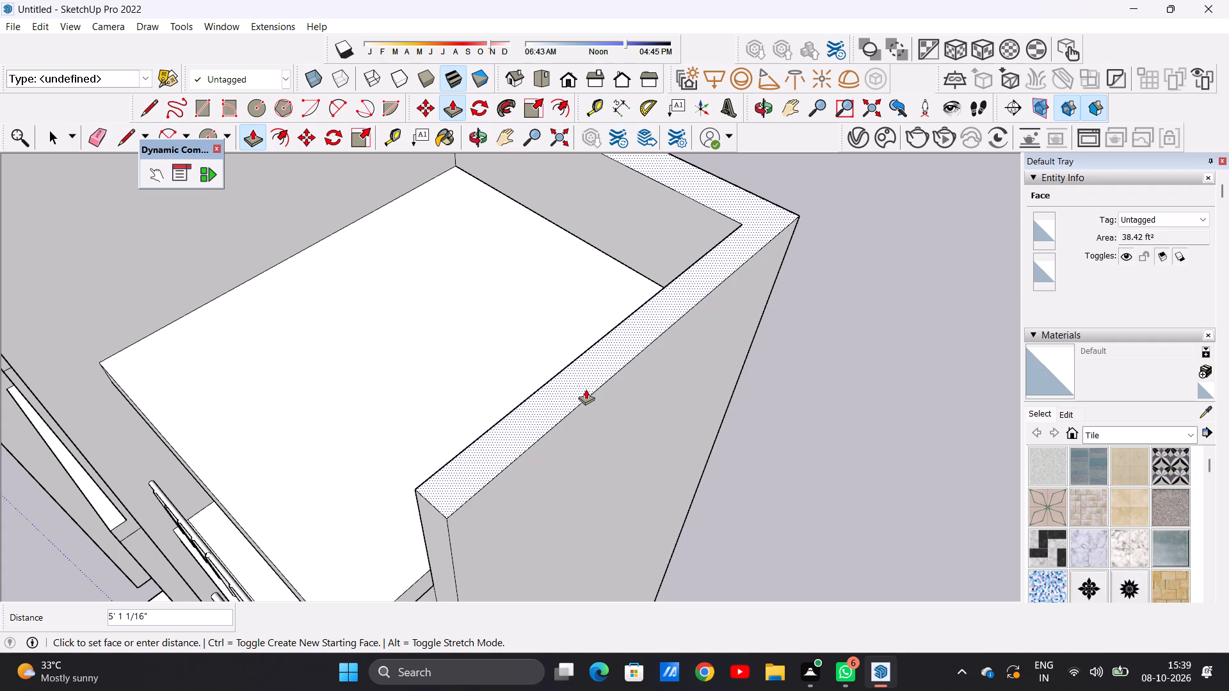
pyautogui.write("10'")
pyautogui.press('Return')
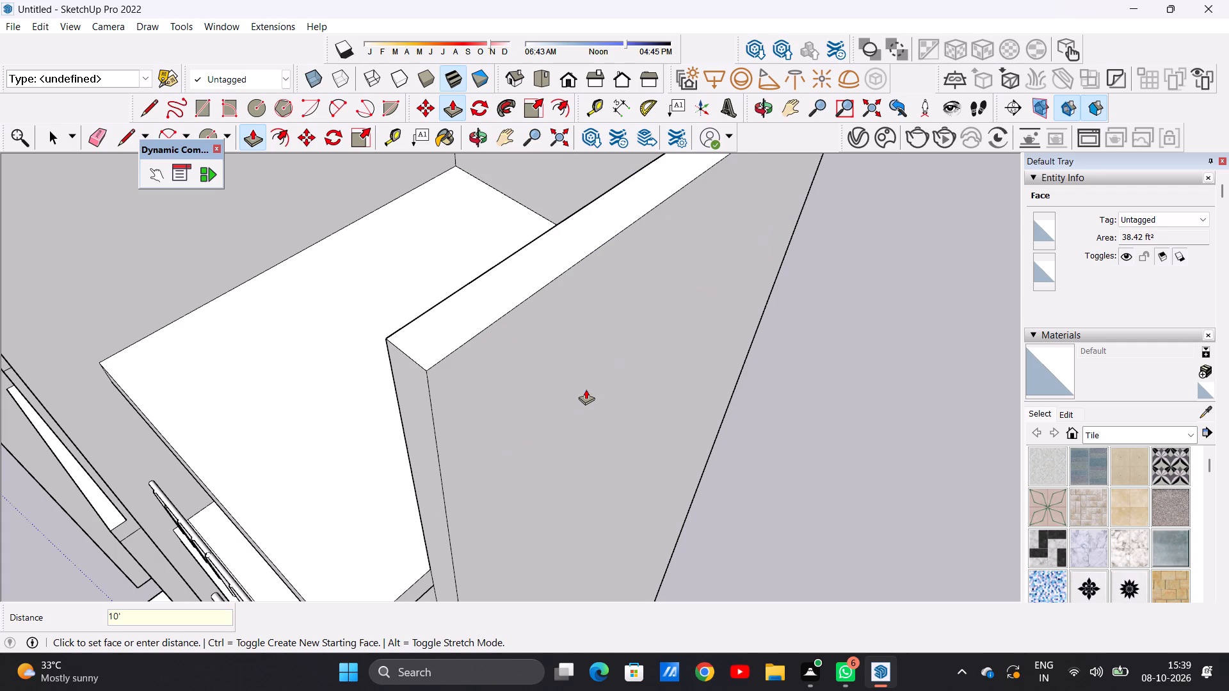
pyautogui.press('space')
# Examine the raised wall around the balcony wing's roof against the whole building from the front and above.
pyautogui.scroll(-13, 595, 468)
pyautogui.moveTo(436, 457); pyautogui.dragTo(573, 310, button='middle')
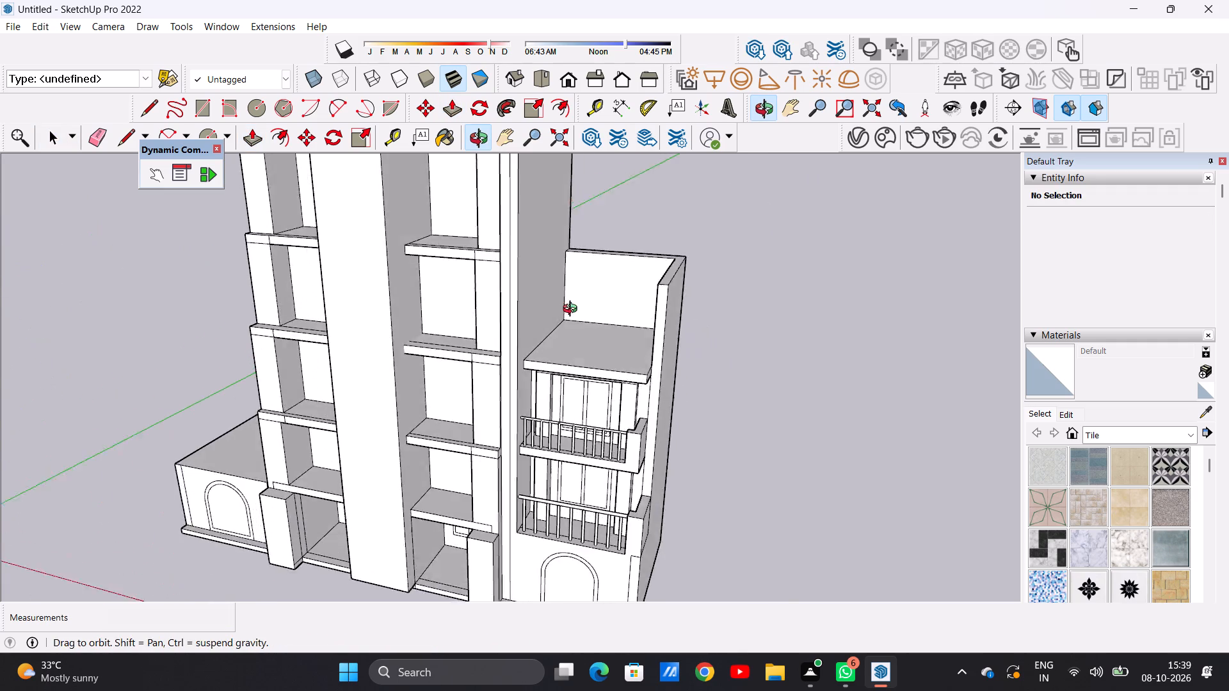
pyautogui.moveTo(573, 310); pyautogui.dragTo(582, 305, button='middle')
pyautogui.scroll(-6, 544, 400)
pyautogui.moveTo(552, 434); pyautogui.dragTo(610, 363, button='middle')
pyautogui.scroll(6, 591, 457)
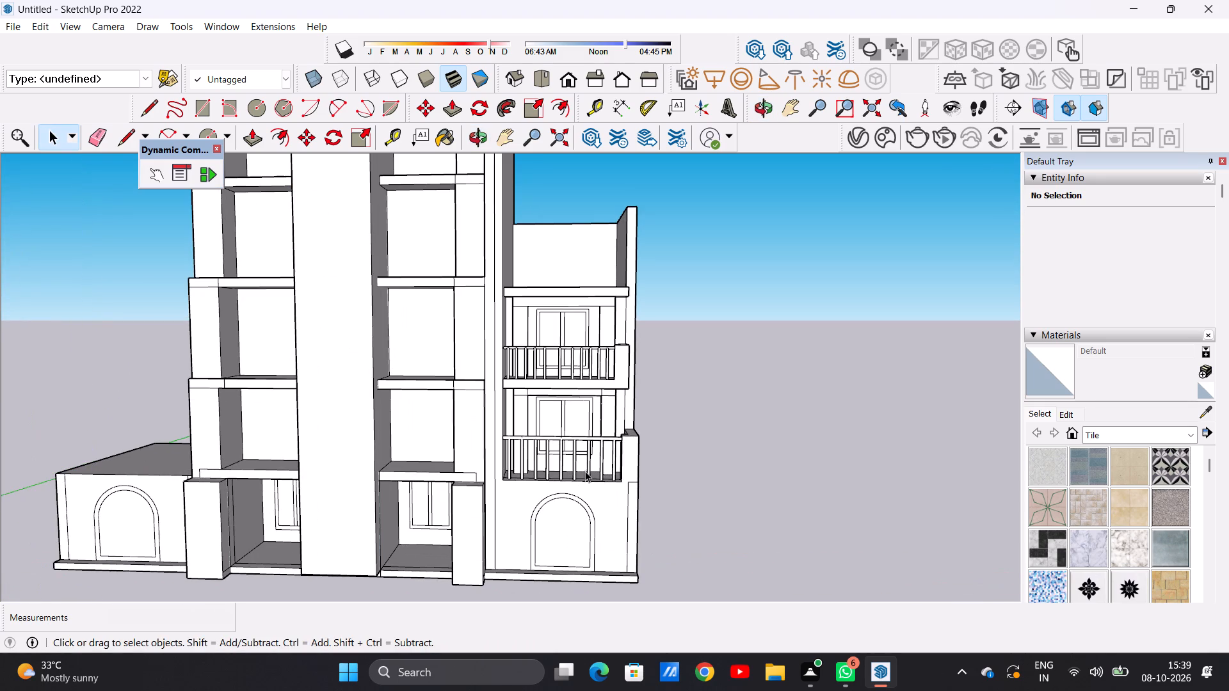
pyautogui.scroll(-5, 613, 284)
pyautogui.moveTo(588, 258); pyautogui.dragTo(499, 429, button='middle')
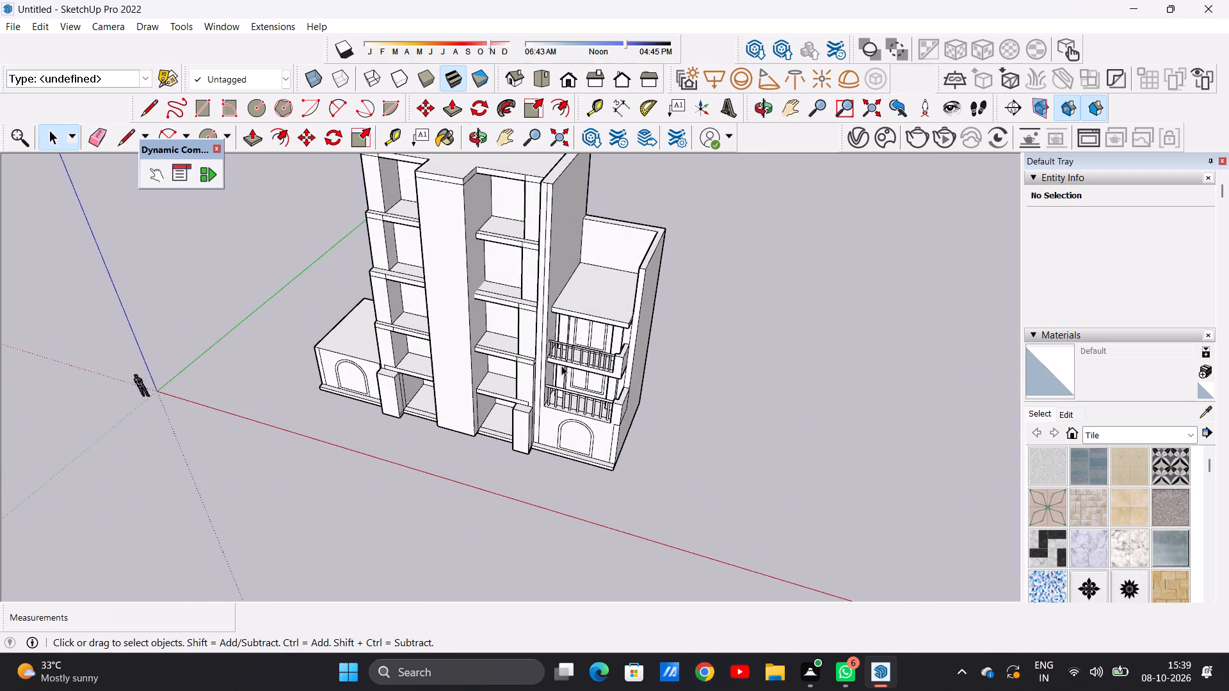
pyautogui.scroll(-6, 577, 322)
pyautogui.moveTo(591, 283); pyautogui.dragTo(633, 390, button='middle')
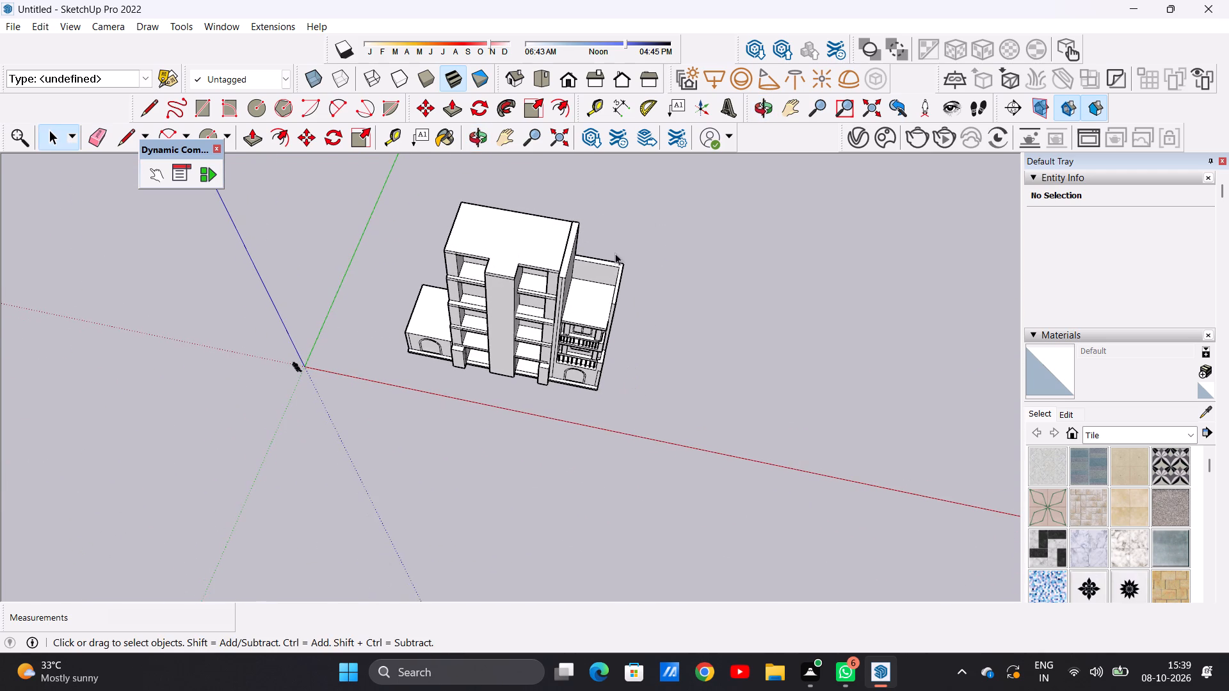
# Draw a line about 13' 7" long across the wing's roof slab, from the raised side wall's inner front corner to the tower wall.
pyautogui.scroll(11, 621, 262)
pyautogui.moveTo(561, 356); pyautogui.dragTo(651, 374, button='middle')
pyautogui.scroll(8, 567, 308)
pyautogui.scroll(5, 634, 395)
pyautogui.press('l')
pyautogui.scroll(2, 724, 422)
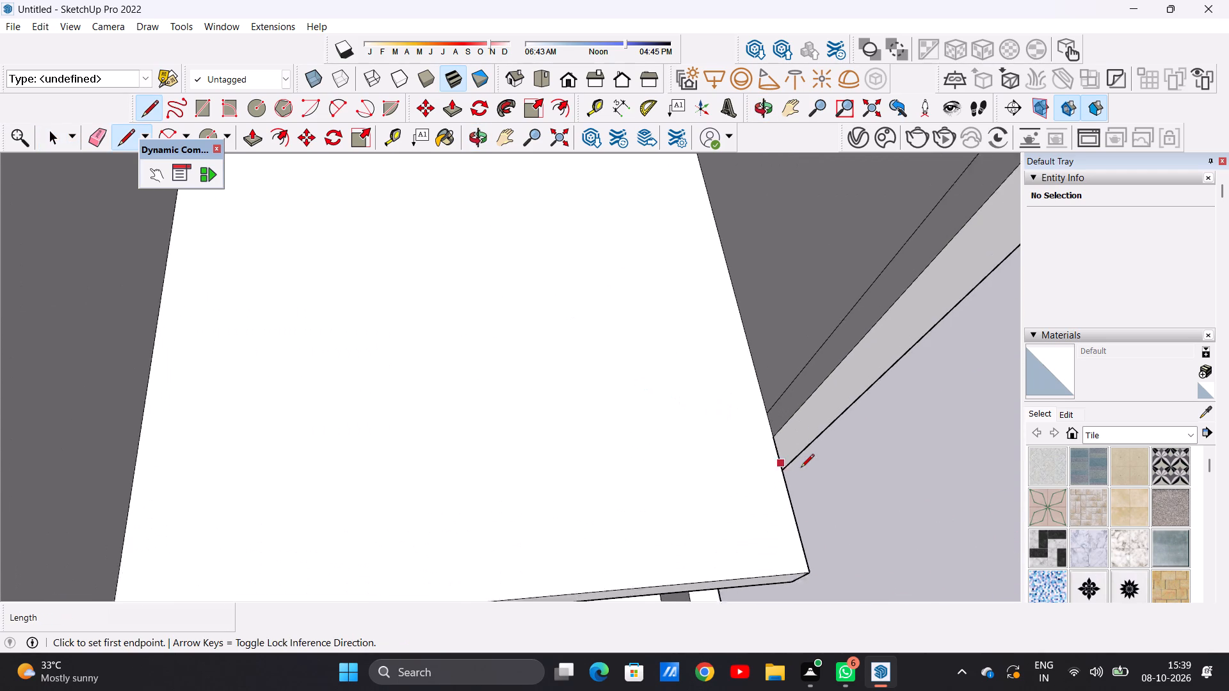
pyautogui.scroll(3, 801, 468)
pyautogui.moveTo(724, 456); pyautogui.dragTo(782, 432, button='middle')
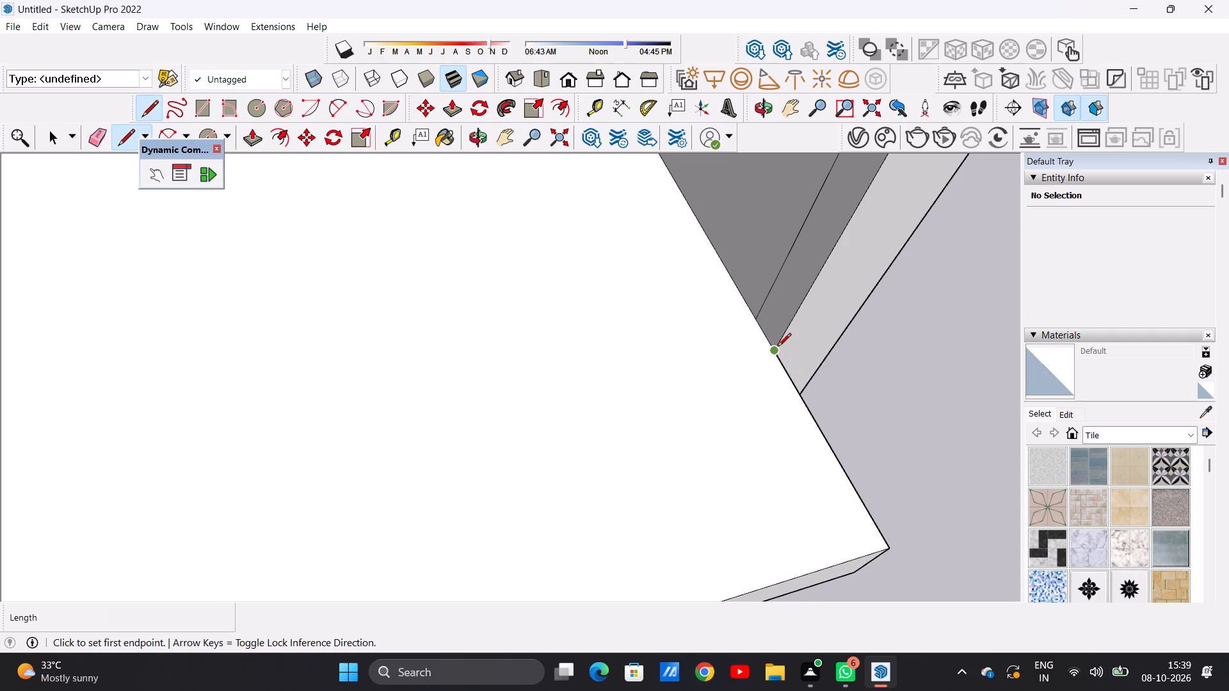
pyautogui.click(780, 347)
pyautogui.scroll(-7, 613, 388)
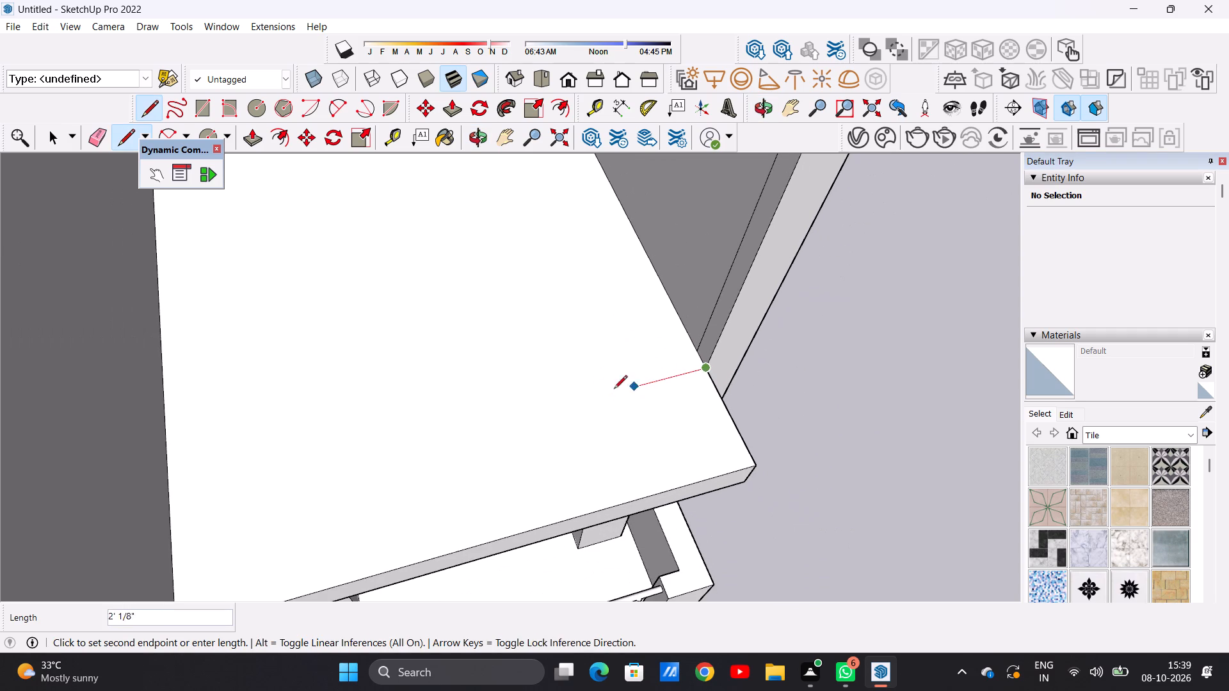
pyautogui.click(173, 510)
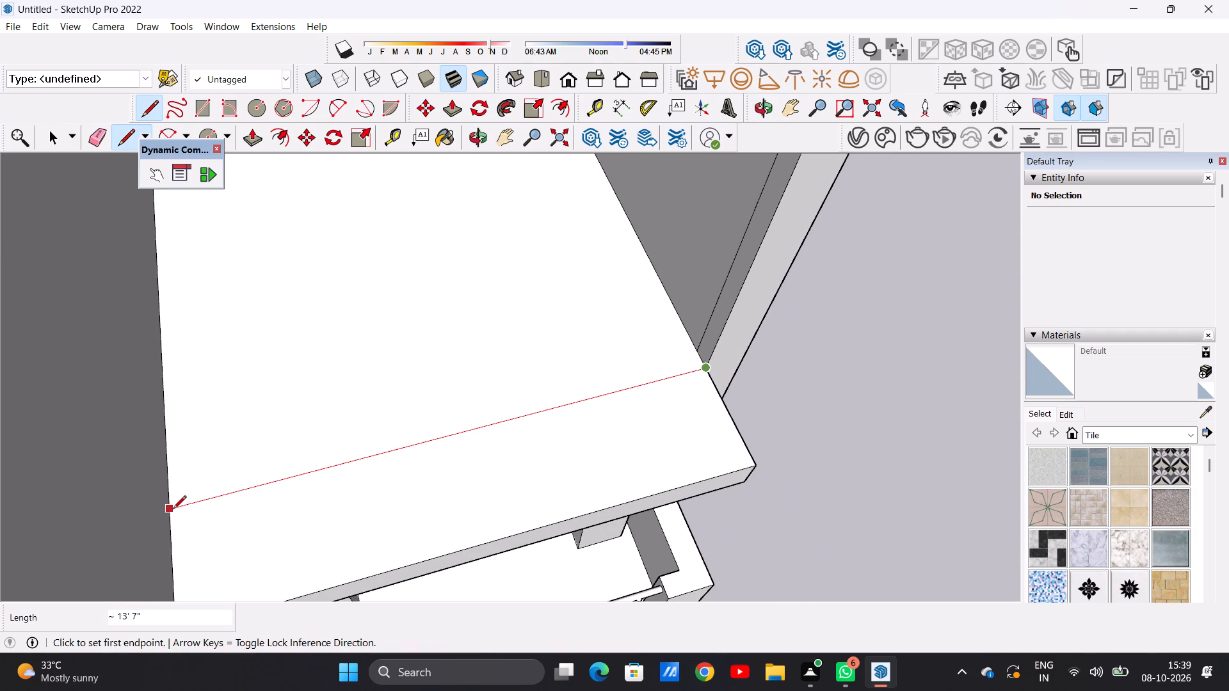
# Draw a second line across the roof slab, parallel behind the first, from the vertical edge inside the side wall to the tower wall.
pyautogui.scroll(11, 642, 310)
pyautogui.click(716, 388)
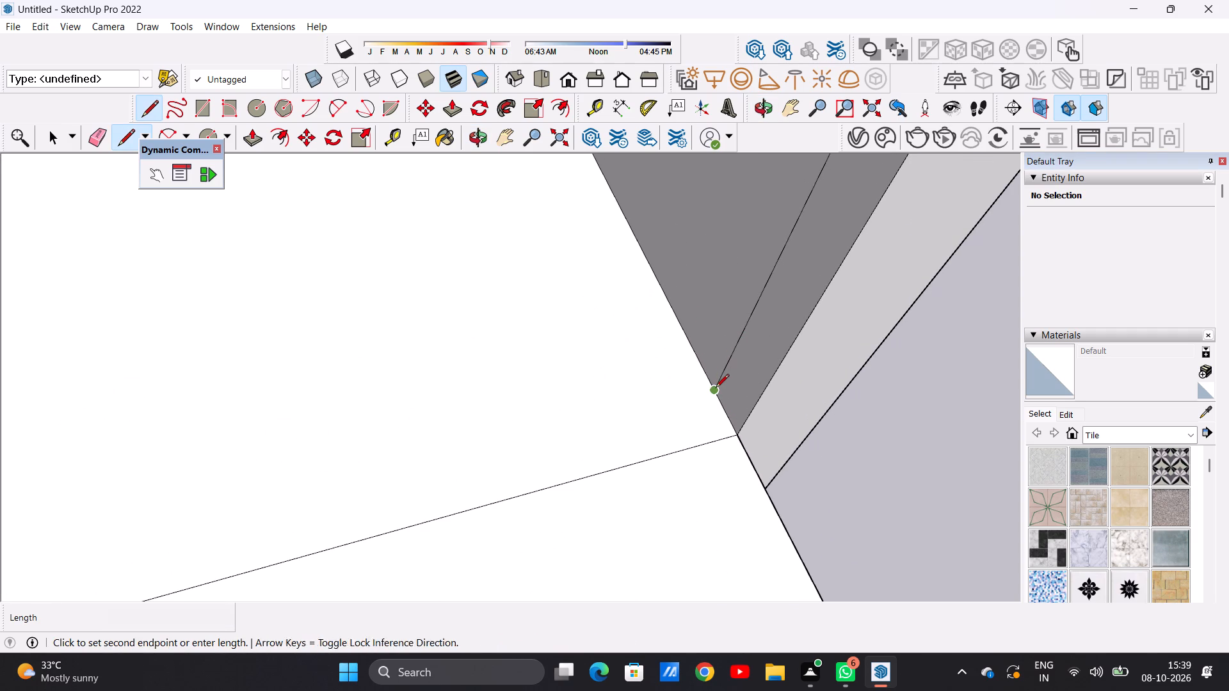
pyautogui.scroll(-13, 442, 447)
pyautogui.scroll(-1, 155, 507)
pyautogui.scroll(4, 155, 507)
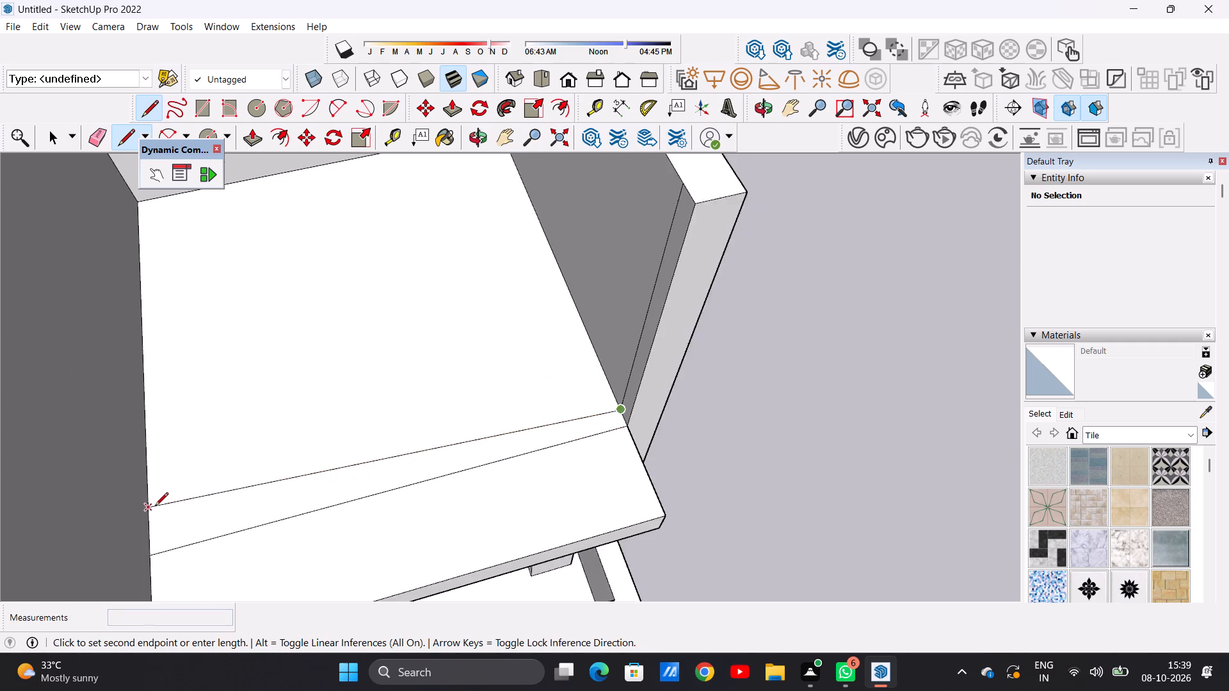
pyautogui.click(140, 542)
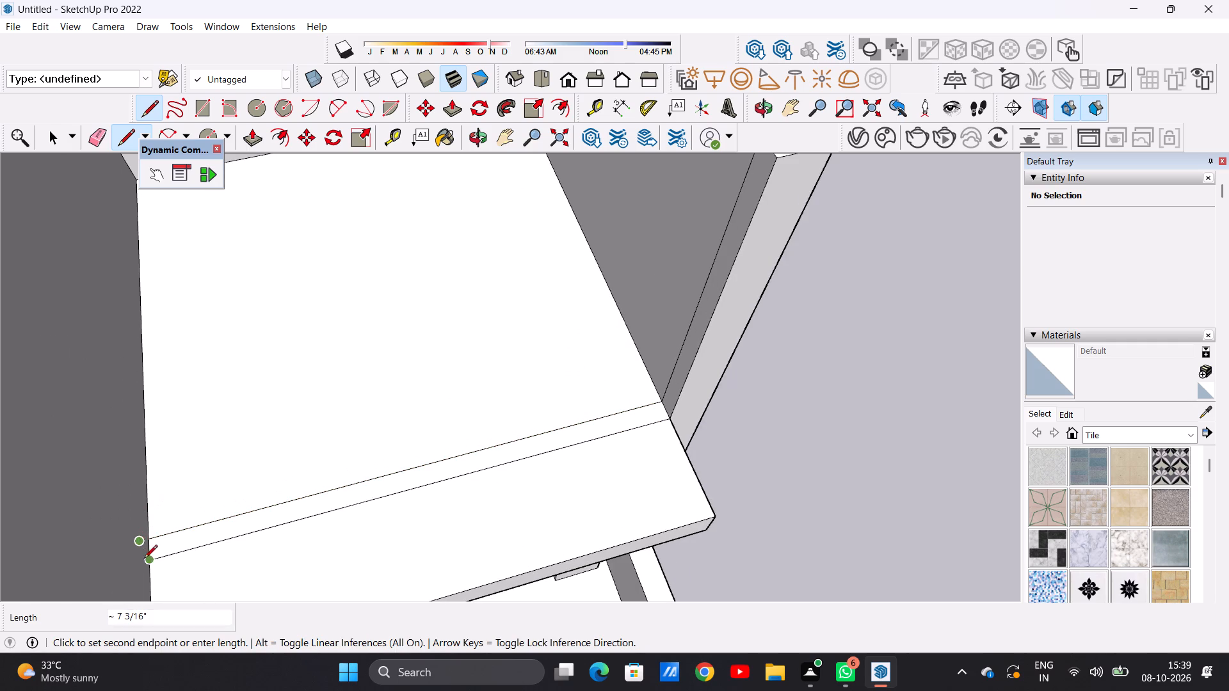
# Undo the second roof slab line and redraw it about 13' 7" long, from the vertical edge inside the side wall to the tower wall.
pyautogui.scroll(12, 144, 559)
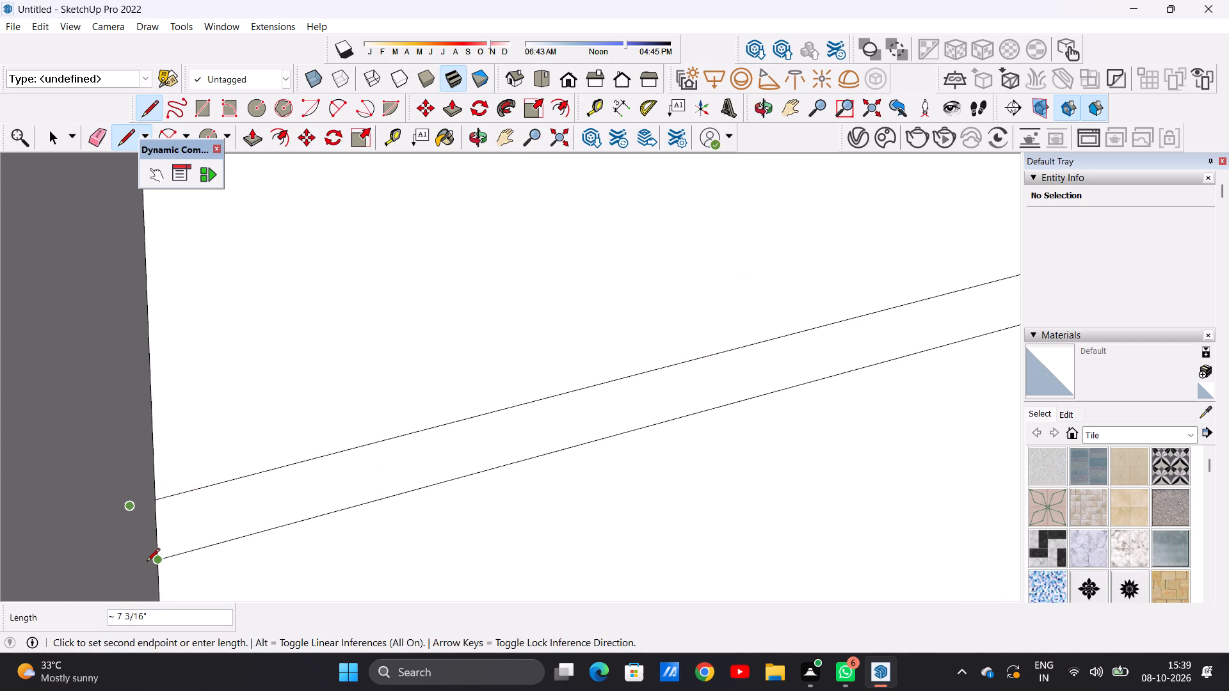
pyautogui.hotkey('ctrl', 'z')
pyautogui.scroll(-13, 218, 524)
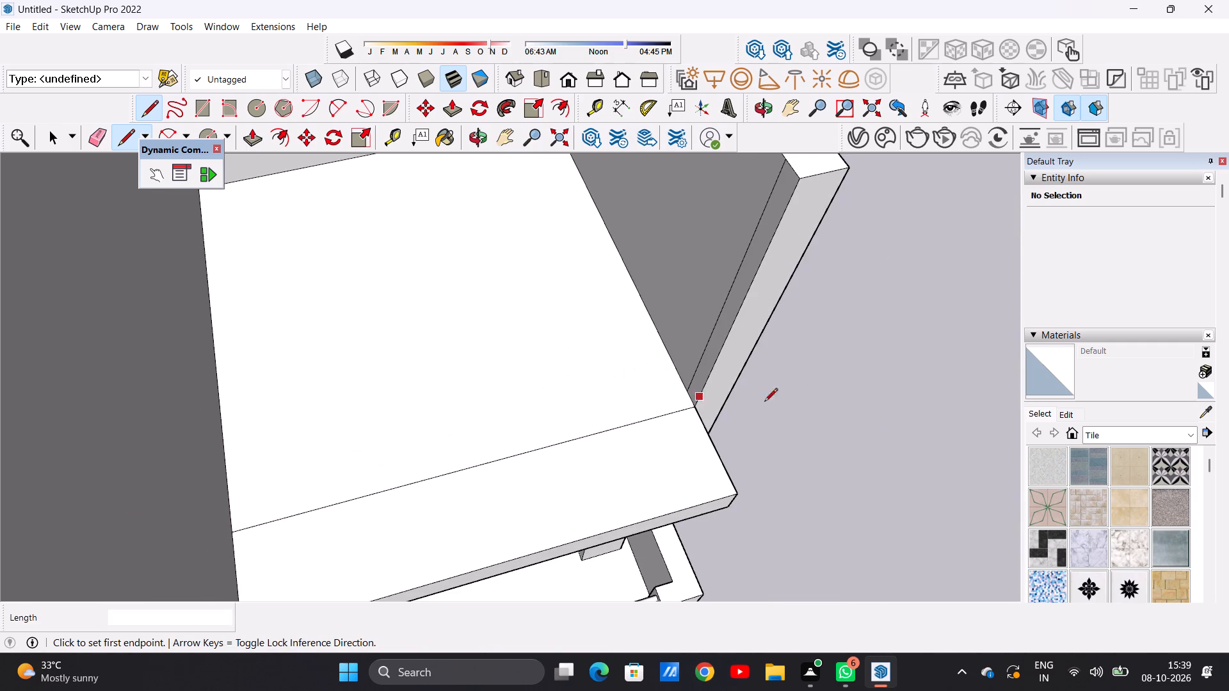
pyautogui.scroll(6, 775, 401)
pyautogui.moveTo(310, 440); pyautogui.dragTo(426, 385, button='middle')
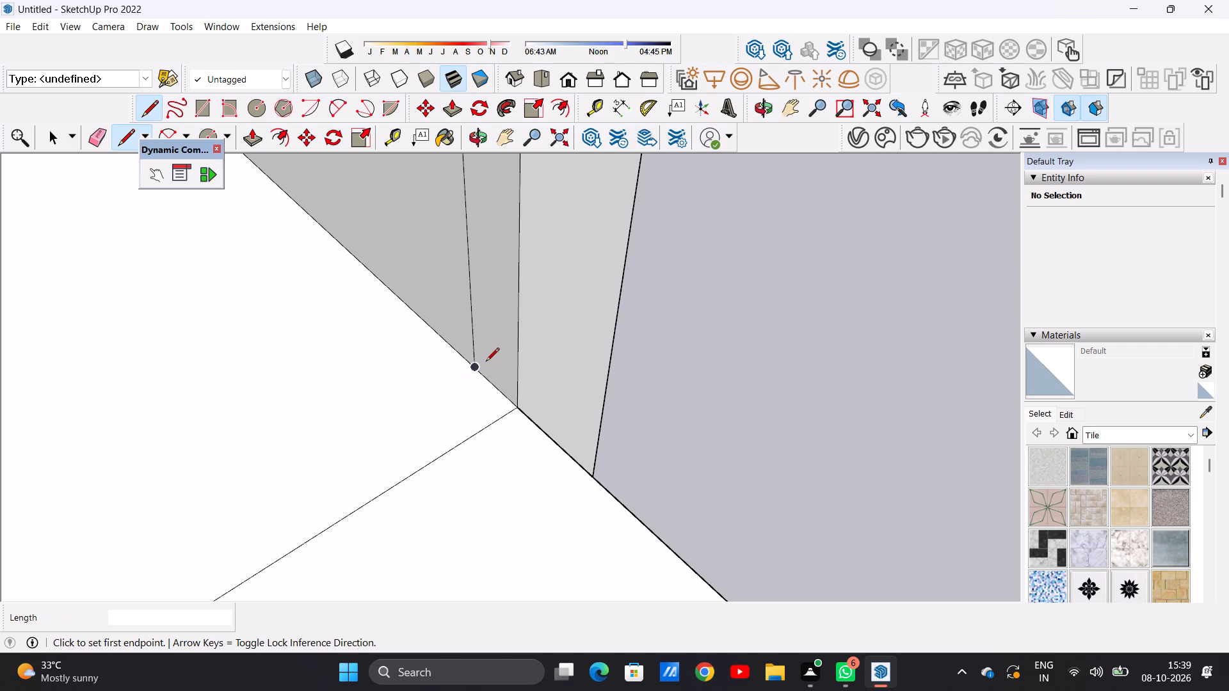
pyautogui.click(474, 366)
pyautogui.scroll(-20, 368, 429)
pyautogui.scroll(-2, 368, 429)
pyautogui.moveTo(241, 450); pyautogui.dragTo(77, 476, button='middle')
pyautogui.scroll(13, 241, 354)
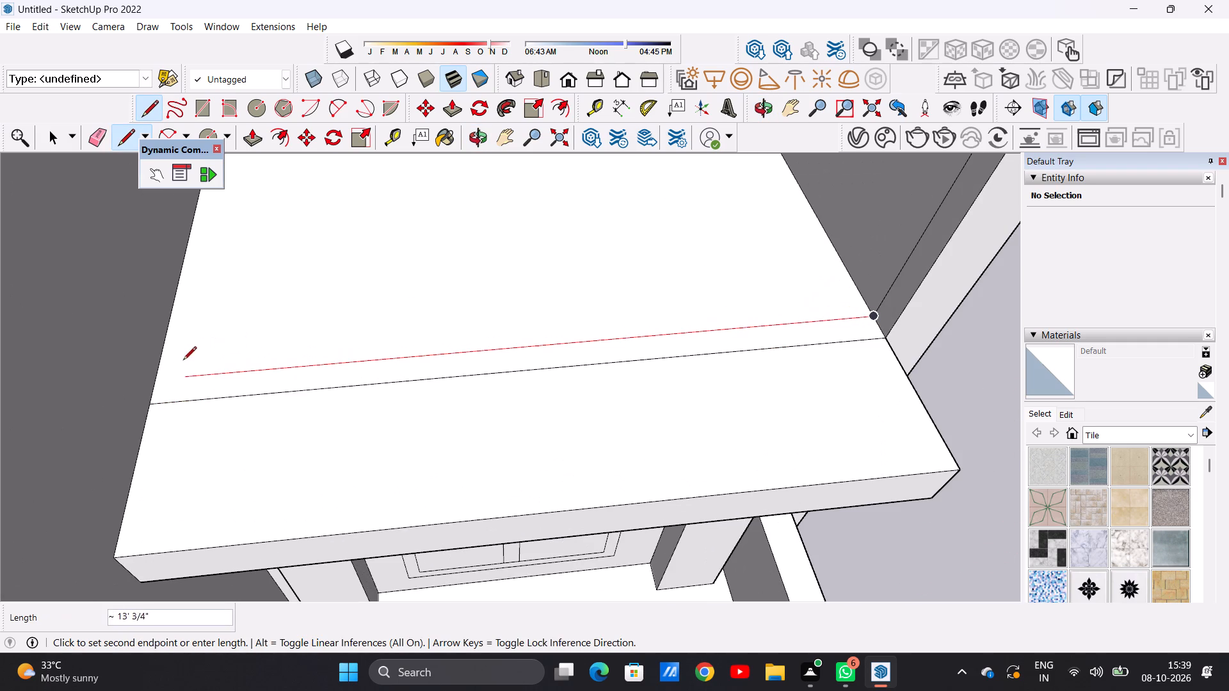
pyautogui.click(154, 387)
pyautogui.press('space')
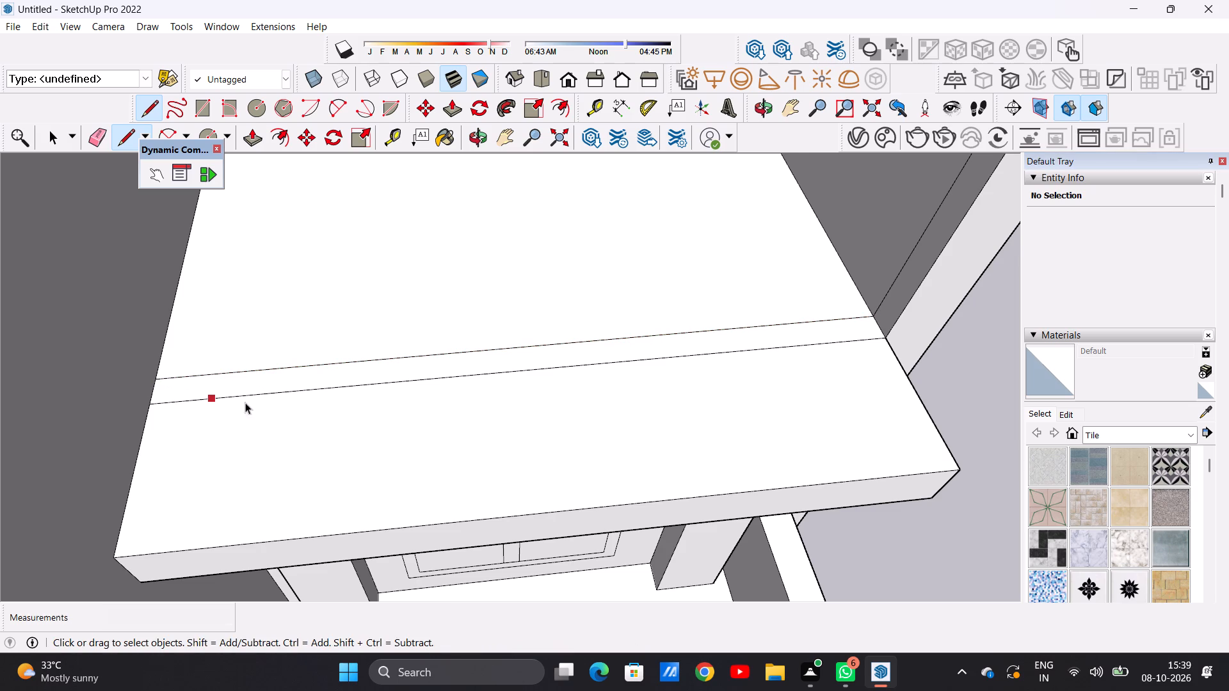
# Push/Pull the narrow strip between the two roof slab lines up to the top of the raised side wall.
pyautogui.scroll(-12, 456, 421)
pyautogui.moveTo(602, 412); pyautogui.dragTo(573, 316, button='middle')
pyautogui.scroll(-7, 551, 378)
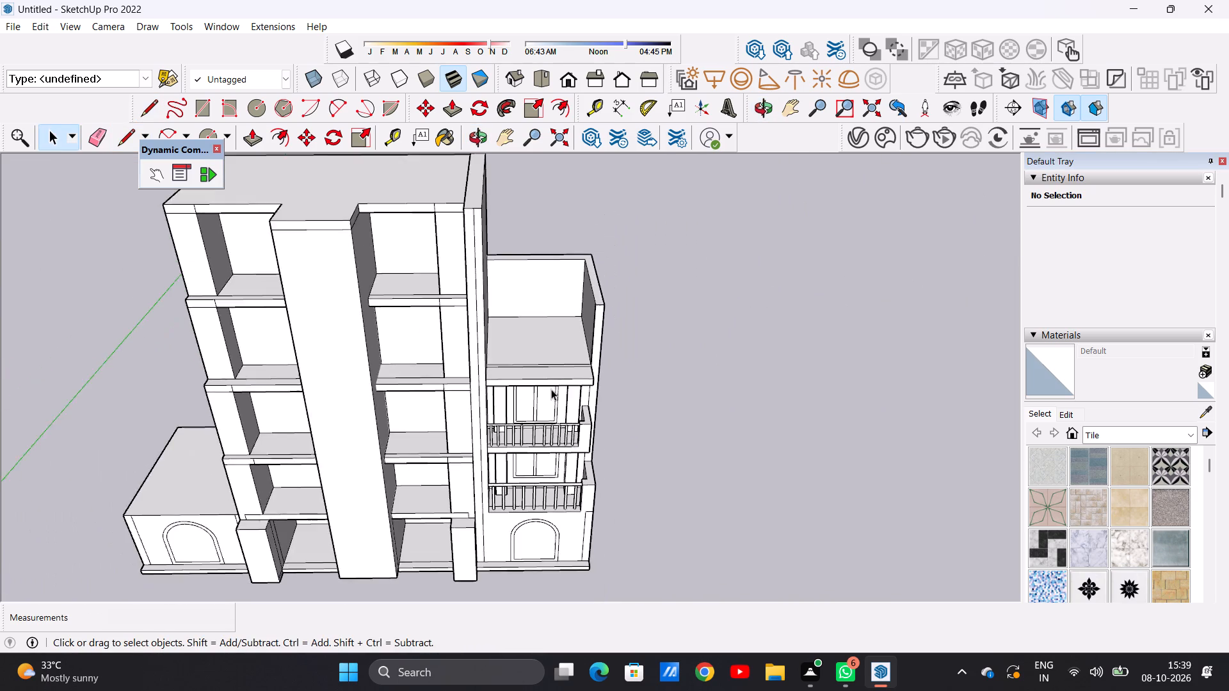
pyautogui.scroll(-5, 551, 389)
pyautogui.moveTo(572, 365); pyautogui.dragTo(483, 456, button='middle')
pyautogui.scroll(4, 558, 384)
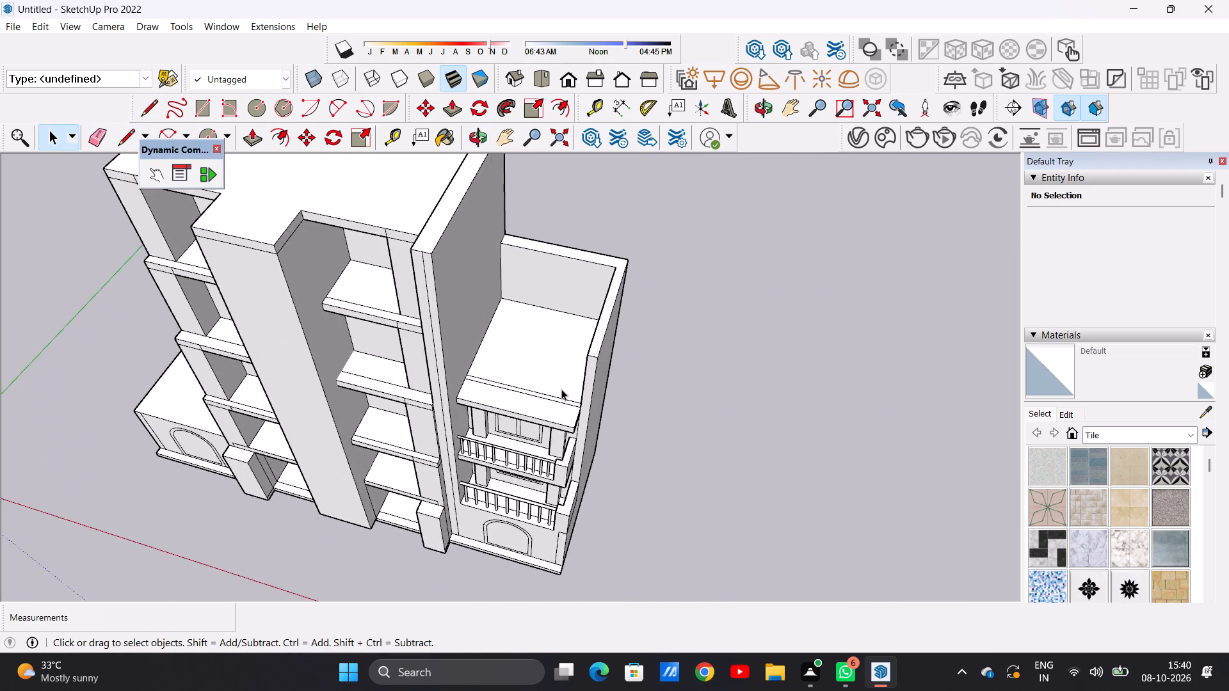
pyautogui.scroll(19, 563, 390)
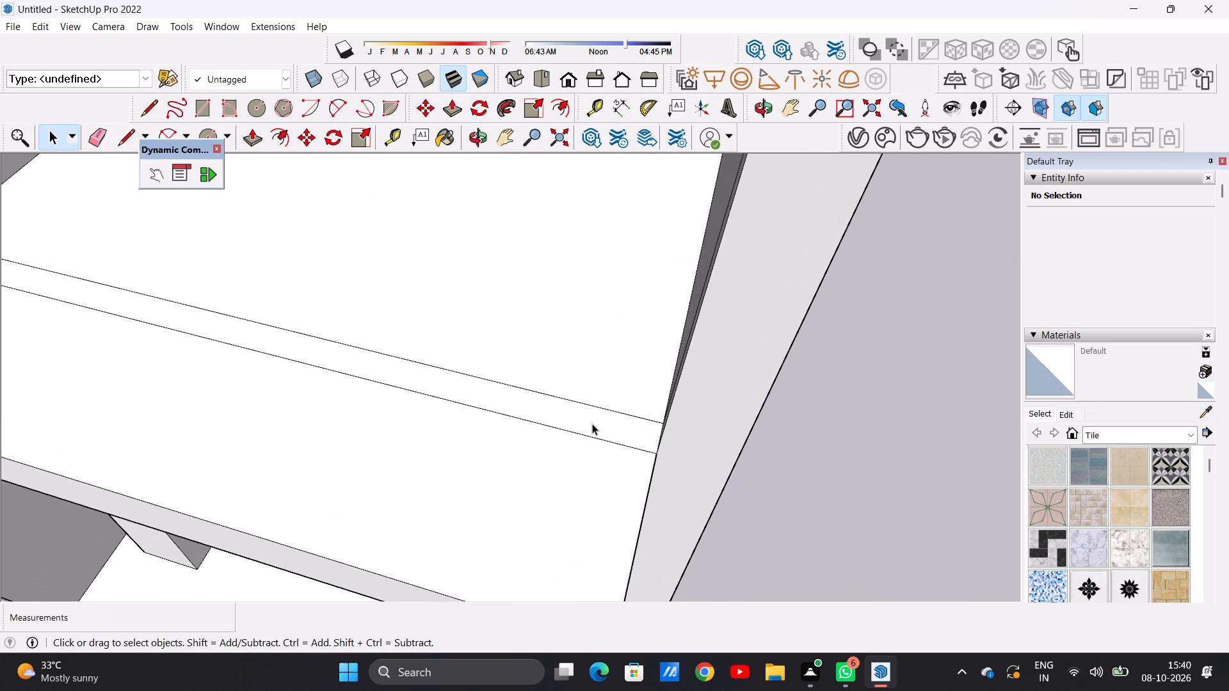
pyautogui.press('p')
pyautogui.click(627, 422)
pyautogui.scroll(-9, 668, 324)
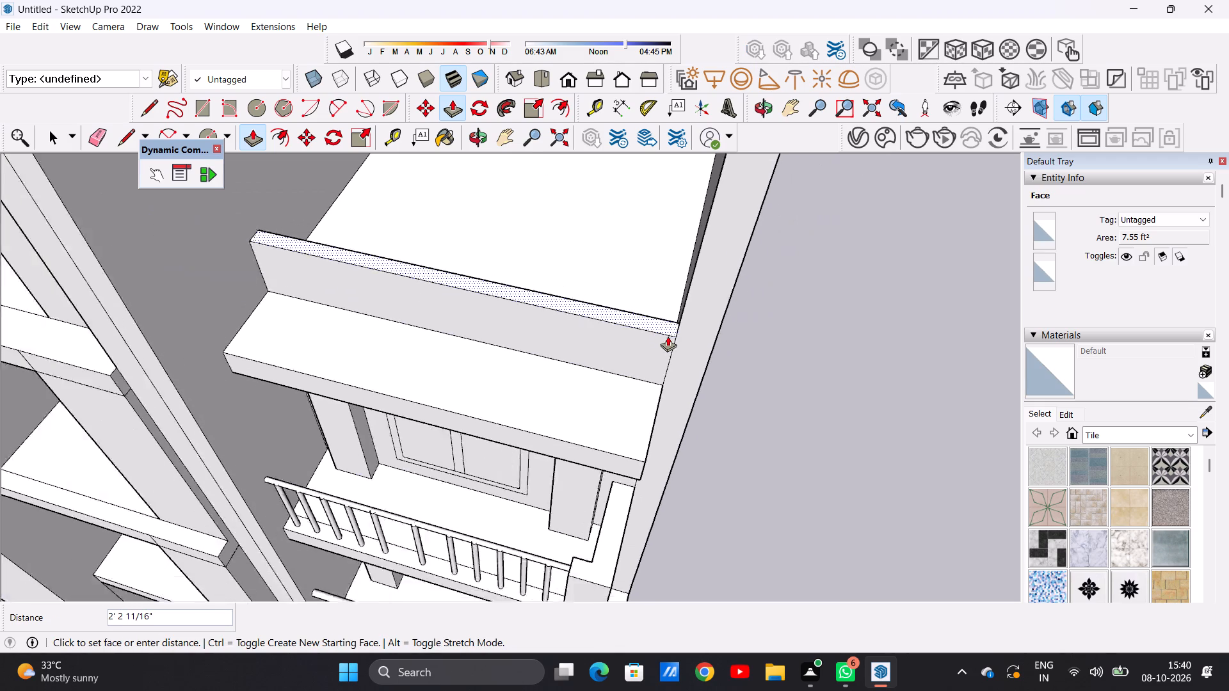
pyautogui.scroll(-8, 668, 336)
pyautogui.scroll(11, 691, 244)
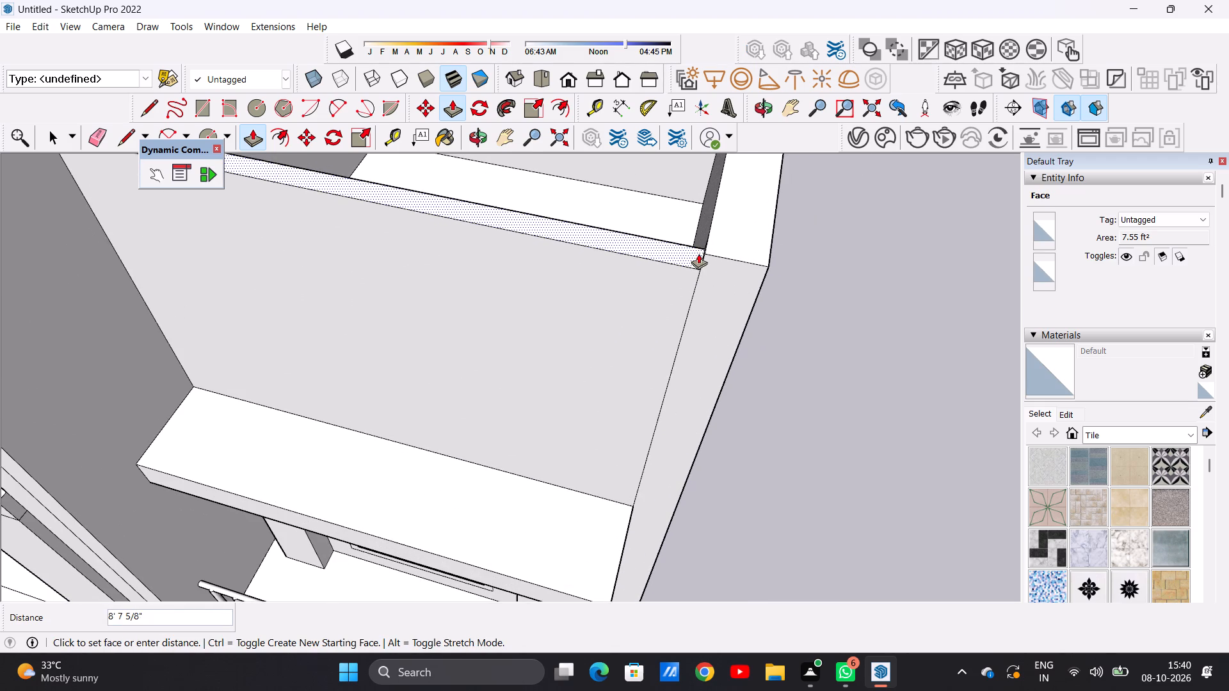
pyautogui.click(713, 237)
pyautogui.press('space')
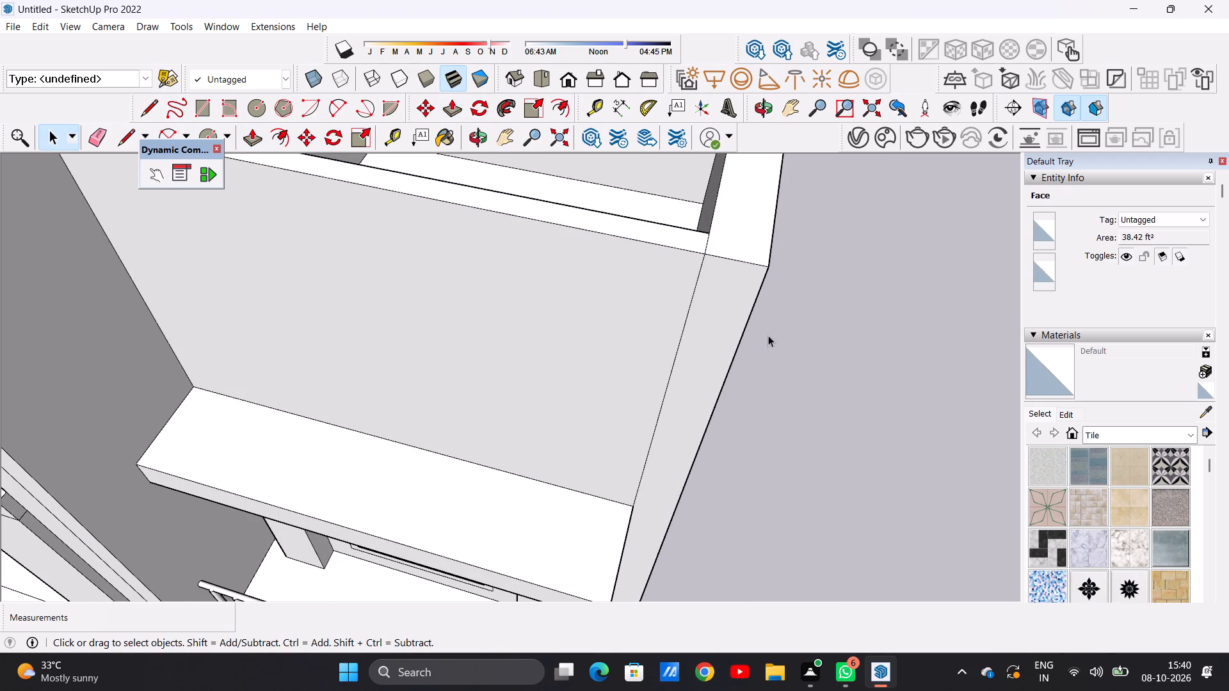
# Examine the new front wall above the balcony wing against the whole building from the front, below and above.
pyautogui.scroll(-12, 777, 394)
pyautogui.moveTo(715, 496); pyautogui.dragTo(565, 255, button='middle')
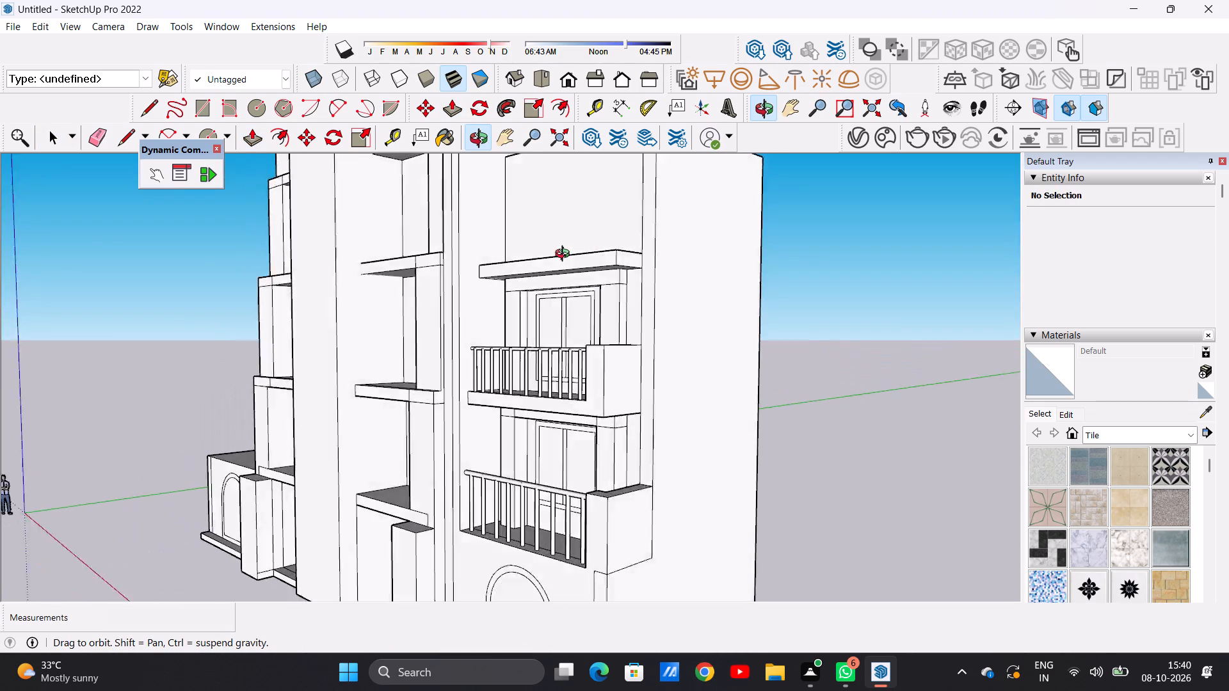
pyautogui.moveTo(565, 255); pyautogui.dragTo(798, 299, button='middle')
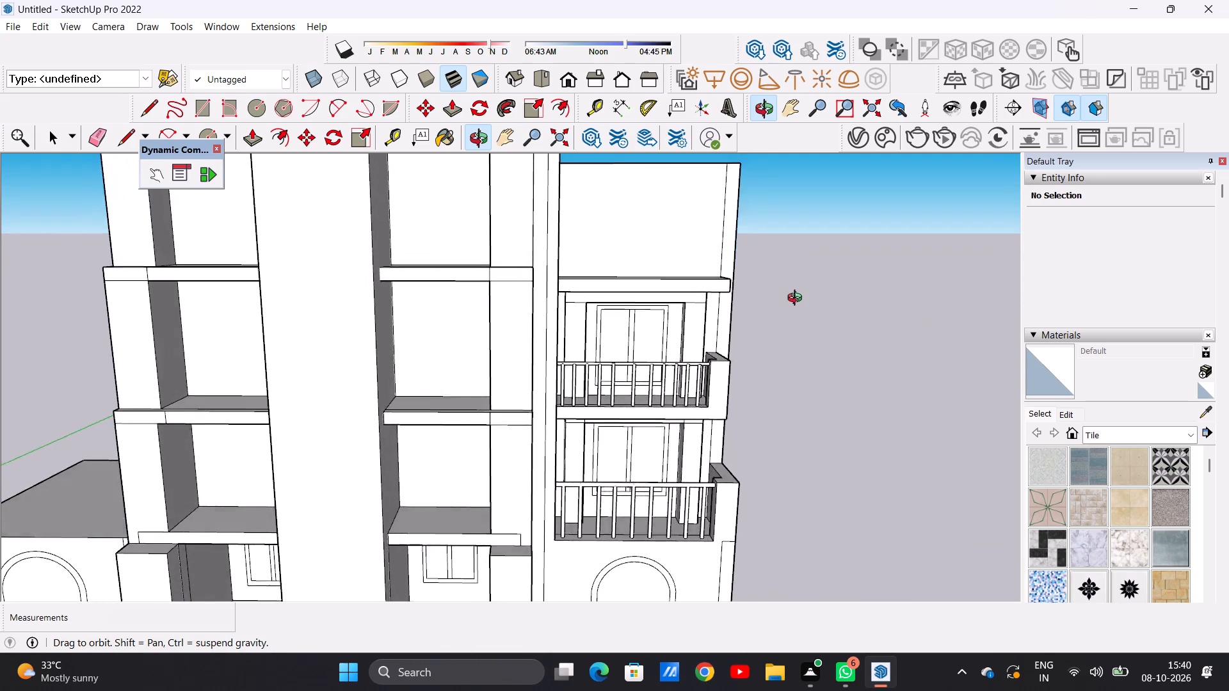
pyautogui.moveTo(798, 299); pyautogui.dragTo(732, 397, button='middle')
pyautogui.scroll(5, 655, 290)
pyautogui.moveTo(655, 317); pyautogui.dragTo(710, 290, button='middle')
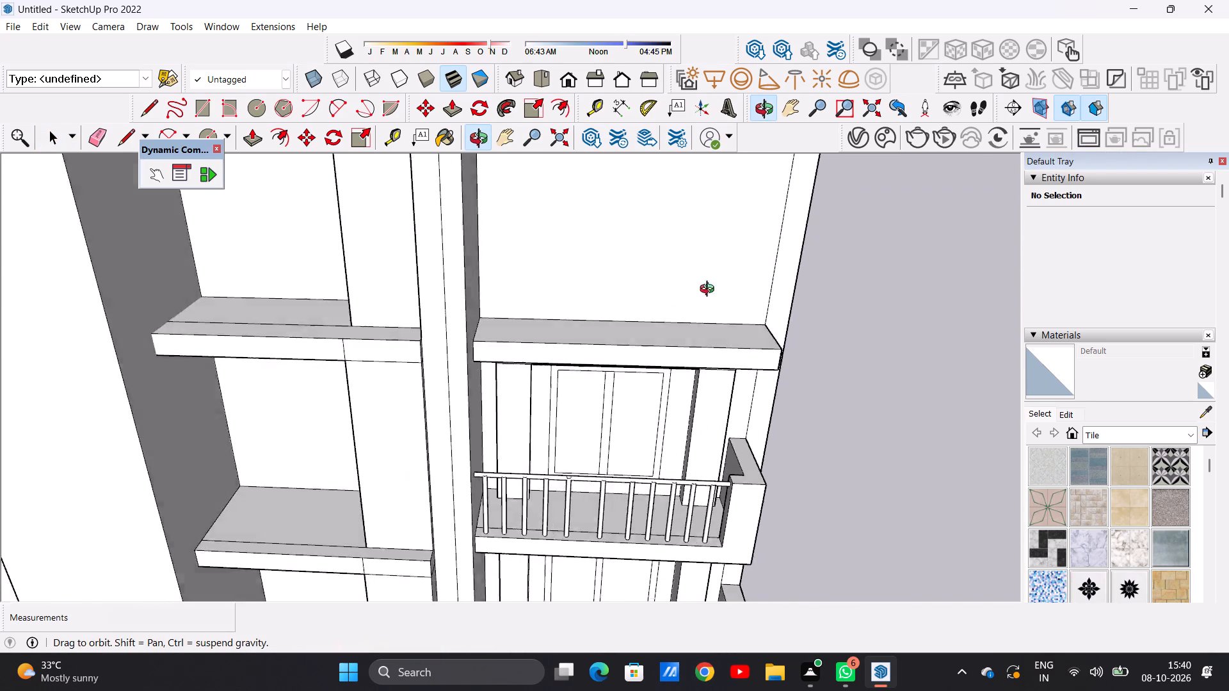
pyautogui.moveTo(710, 290); pyautogui.dragTo(738, 413, button='middle')
pyautogui.scroll(-5, 623, 317)
pyautogui.moveTo(702, 321); pyautogui.dragTo(702, 321, button='middle')
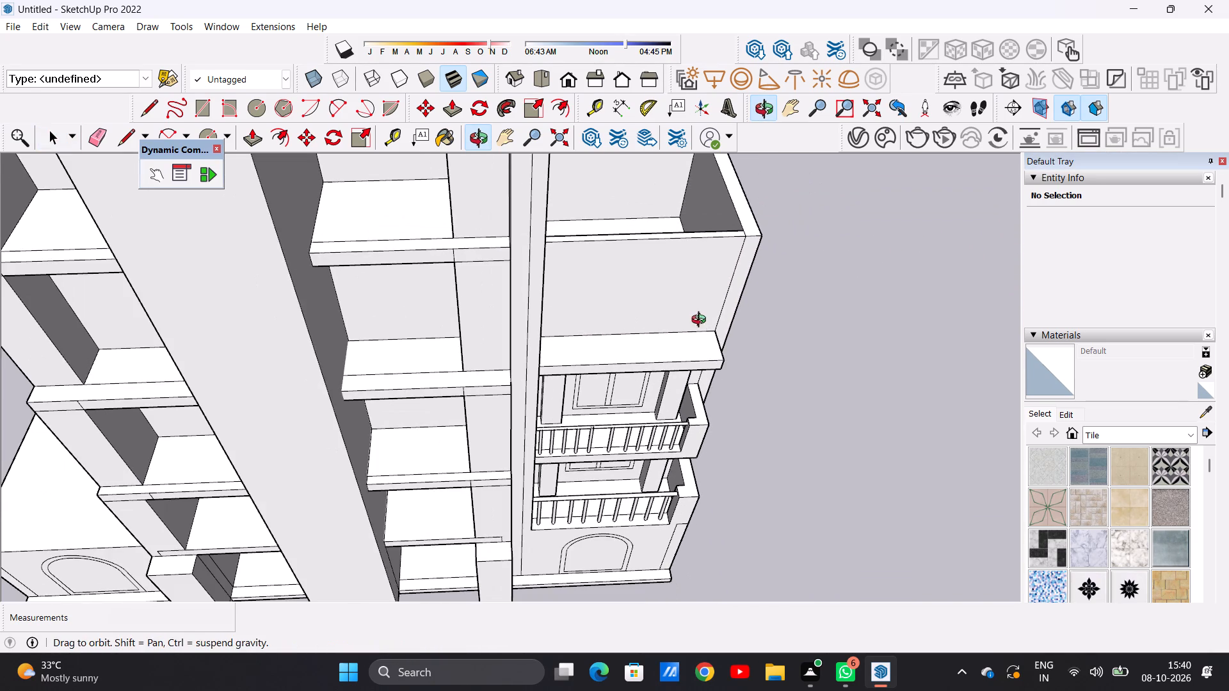
pyautogui.moveTo(702, 321); pyautogui.dragTo(668, 164, button='middle')
pyautogui.scroll(-6, 600, 342)
pyautogui.scroll(6, 619, 272)
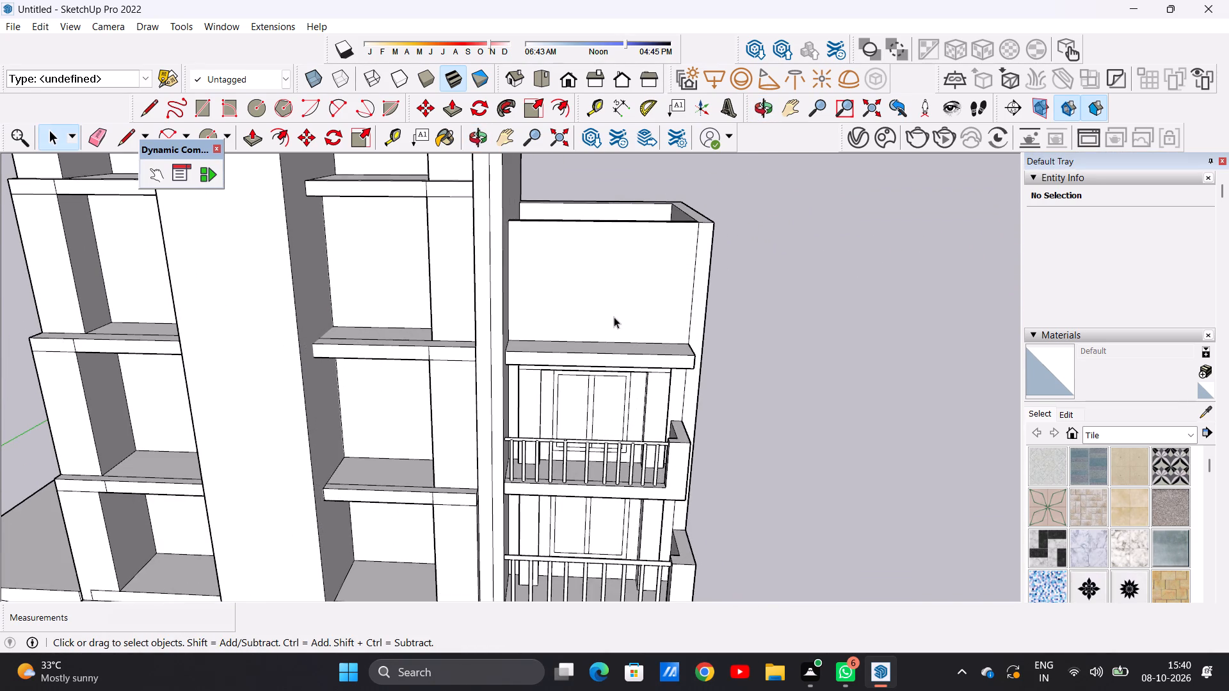
pyautogui.moveTo(620, 254); pyautogui.dragTo(620, 209, button='middle')
pyautogui.scroll(5, 668, 262)
pyautogui.scroll(2, 617, 293)
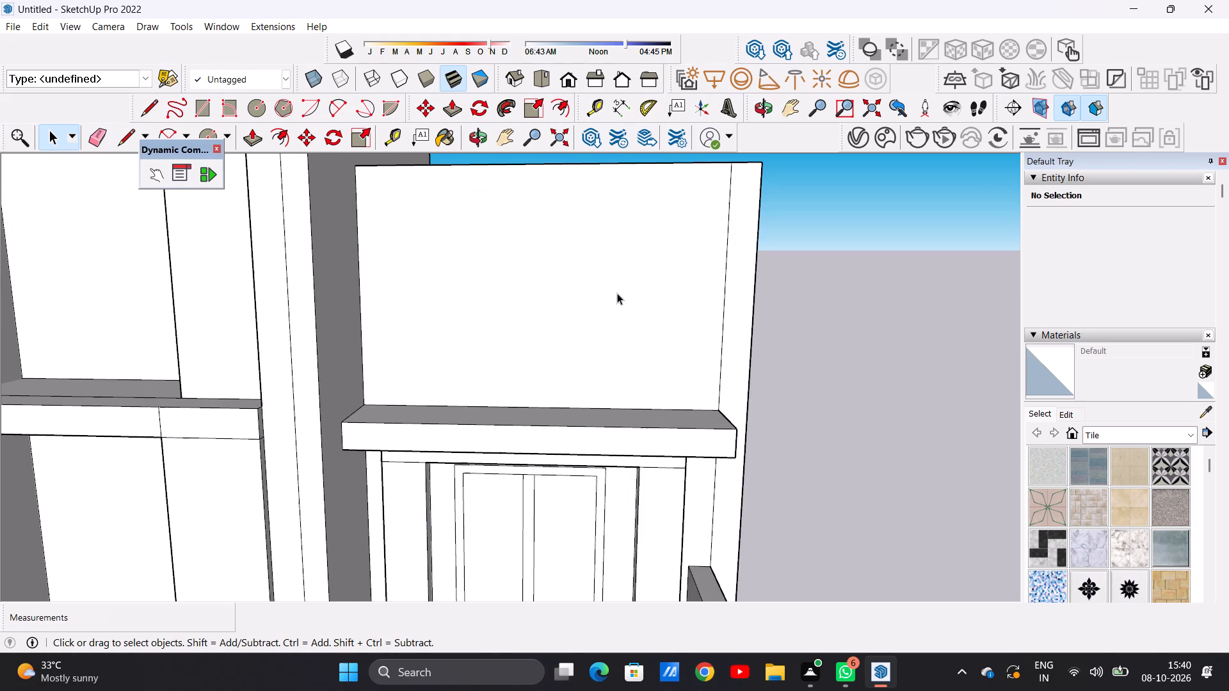
pyautogui.scroll(-2, 620, 309)
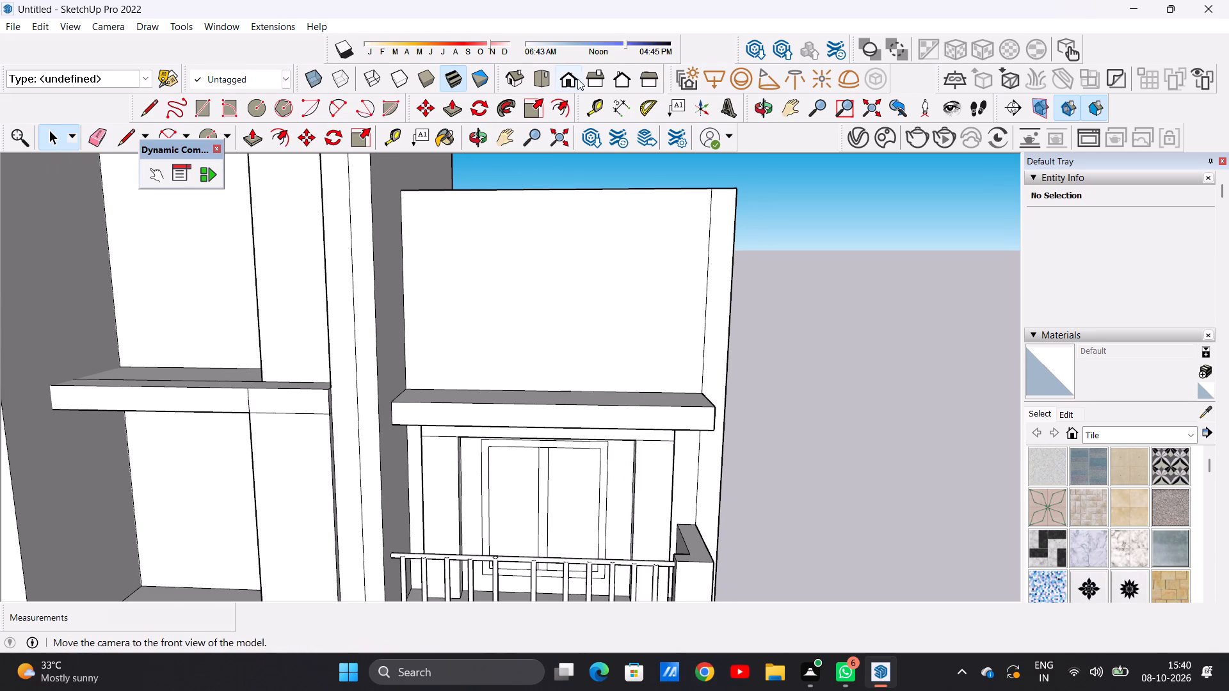
# In front view, draw a window rectangle about 5' 10 7/8" high by 5' 4 5/8" wide on the wing's new front wall.
pyautogui.click(570, 76)
pyautogui.scroll(3, 785, 228)
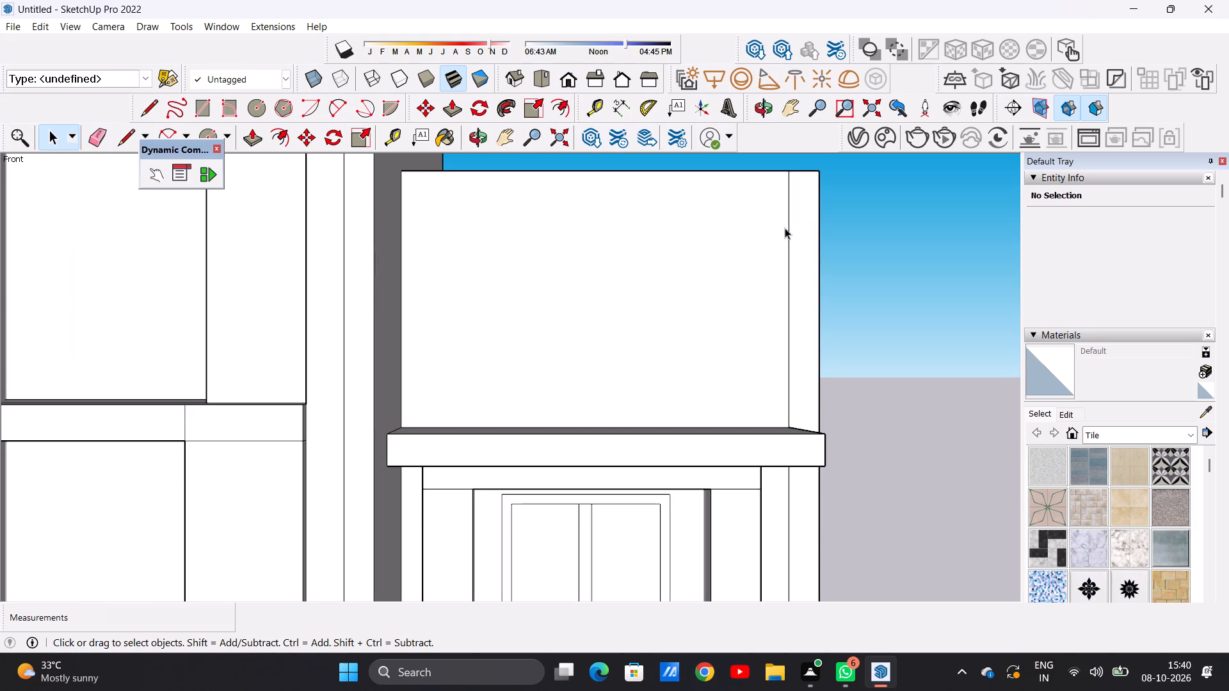
pyautogui.press('r')
pyautogui.moveTo(638, 318); pyautogui.dragTo(628, 413, button='middle')
pyautogui.moveTo(571, 391); pyautogui.dragTo(565, 332, button='middle')
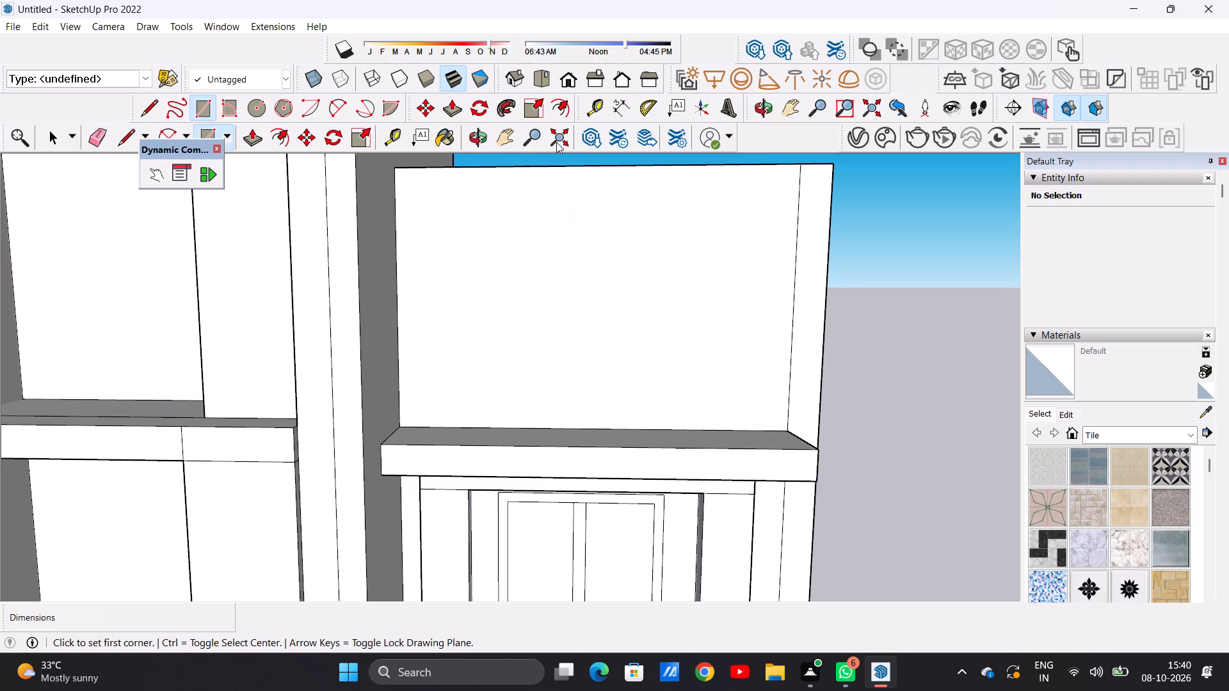
pyautogui.click(564, 81)
pyautogui.scroll(-4, 607, 330)
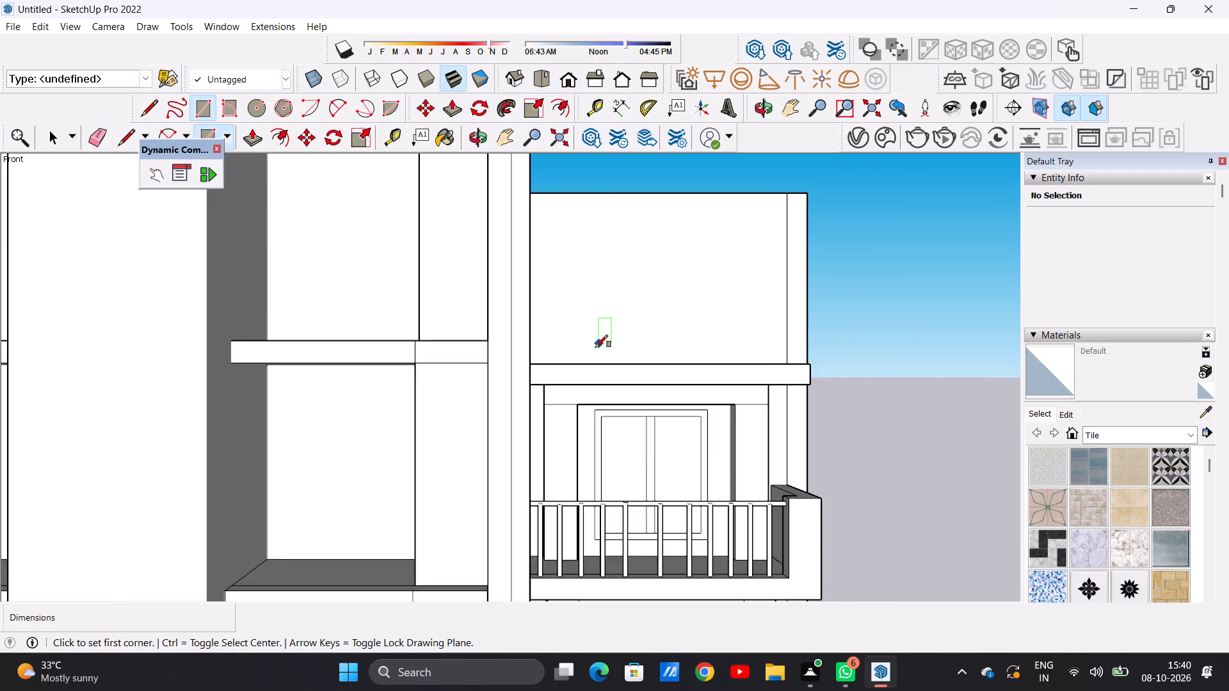
pyautogui.scroll(-4, 595, 347)
pyautogui.scroll(7, 677, 271)
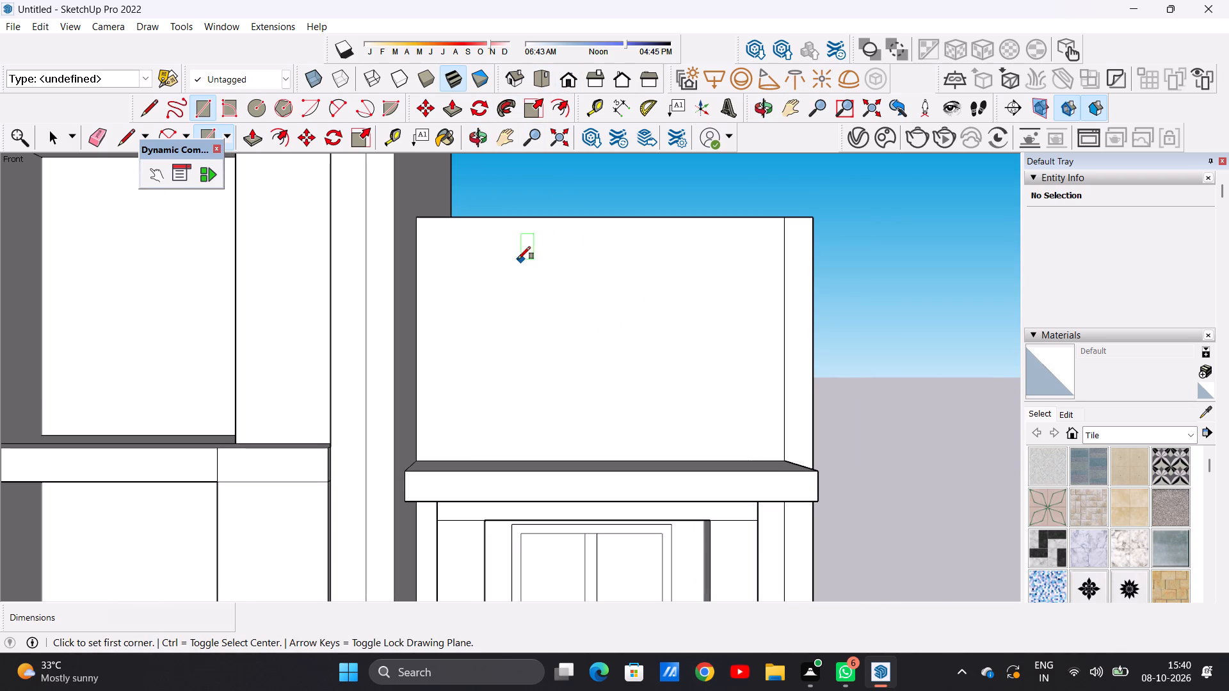
pyautogui.click(506, 255)
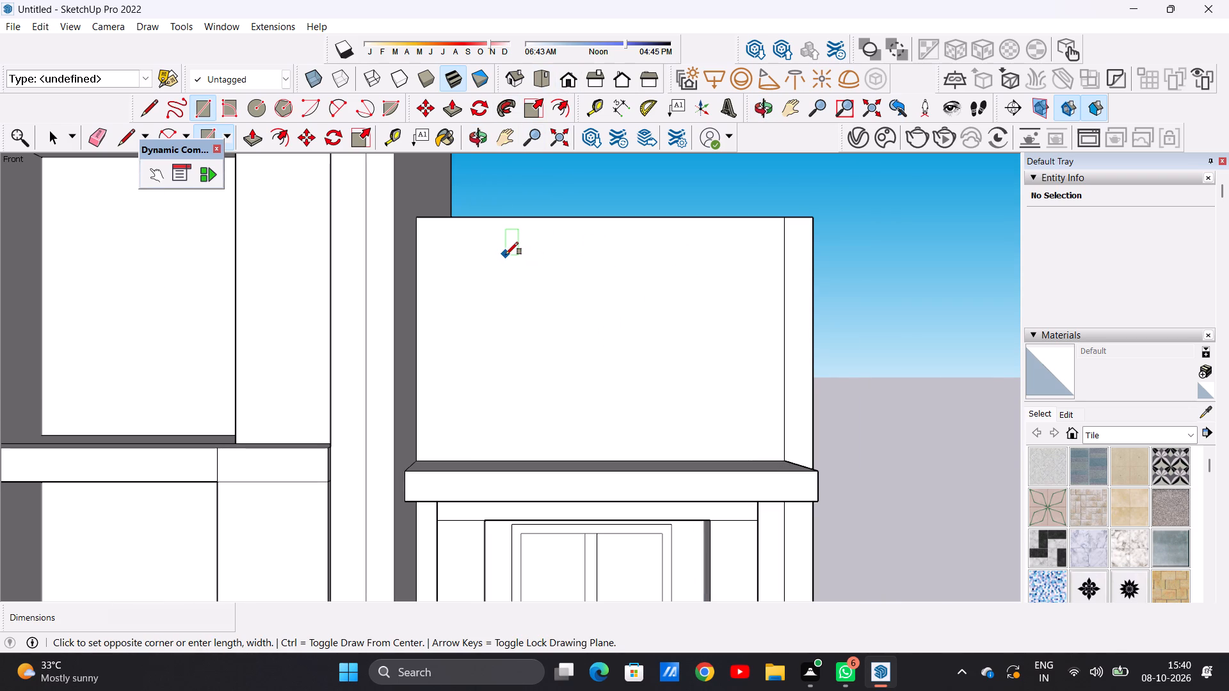
pyautogui.click(652, 415)
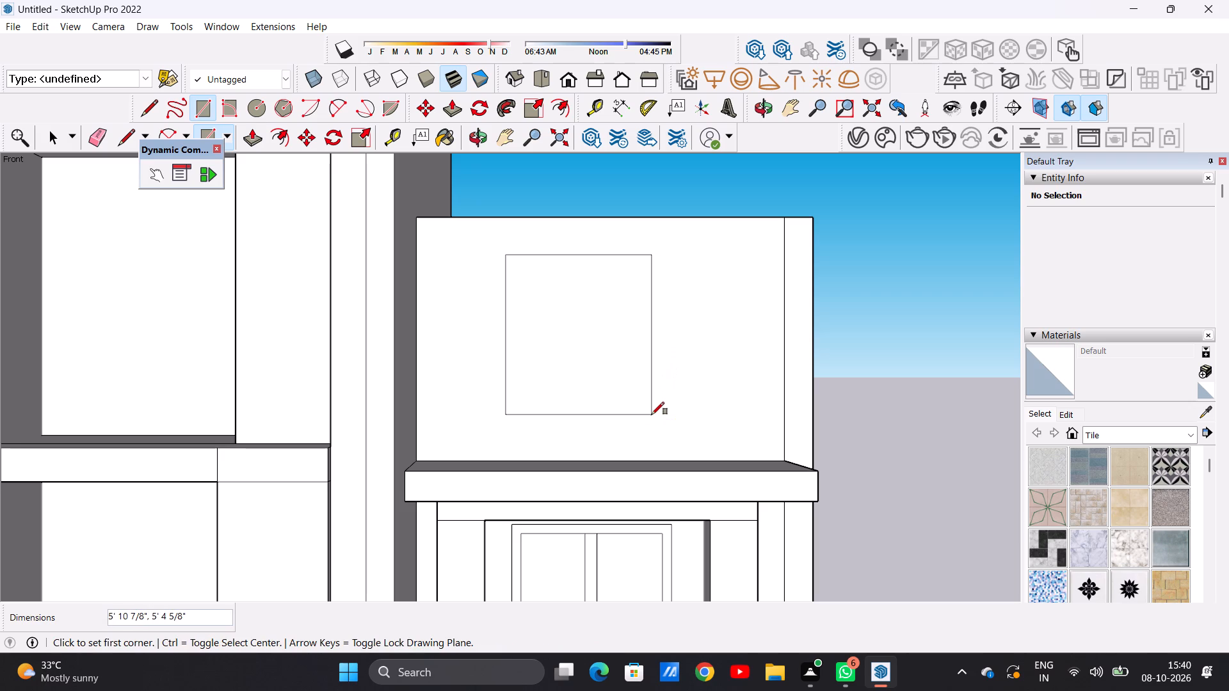
# Move the window rectangle horizontally about 9 15/16" away from the tower toward the outer side wall.
pyautogui.press('space')
pyautogui.doubleClick(639, 397)
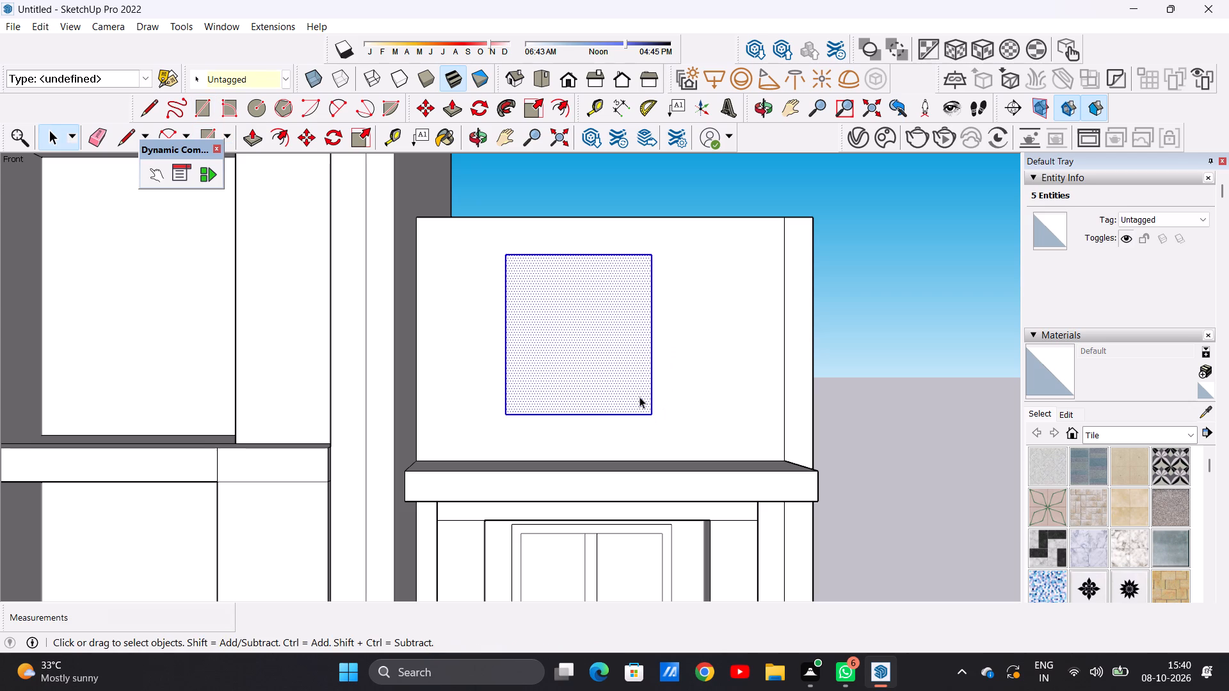
pyautogui.press('m')
pyautogui.click(654, 415)
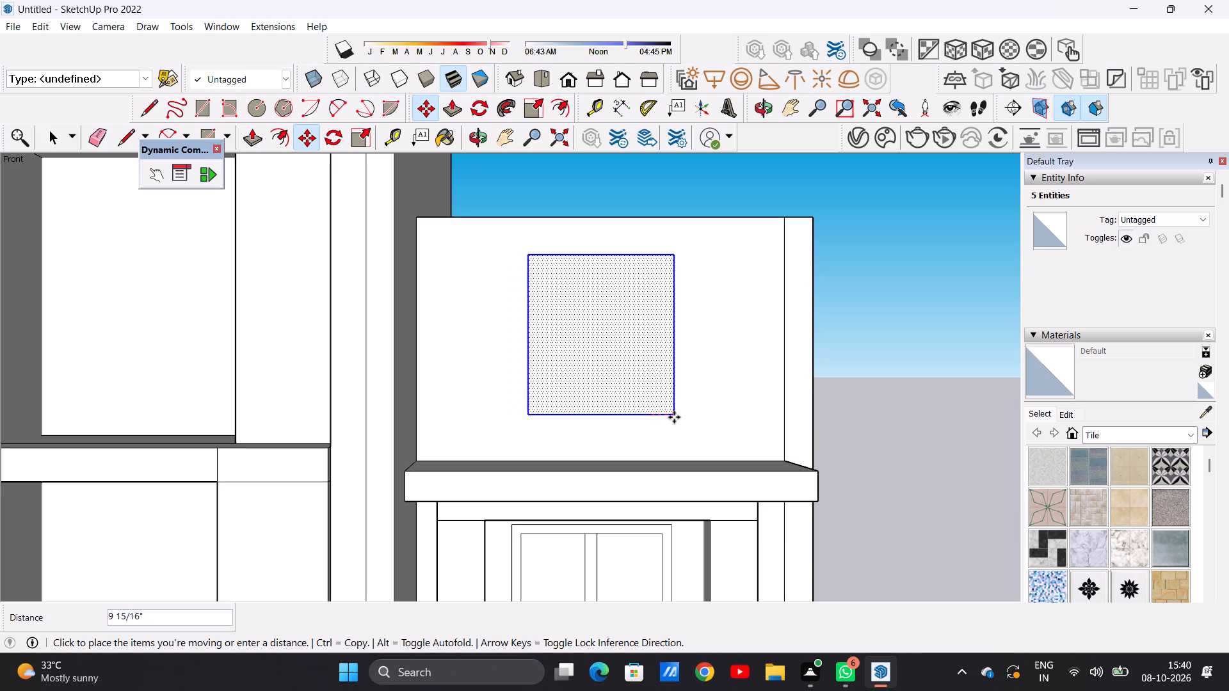
pyautogui.click(674, 417)
pyautogui.press('space')
pyautogui.click(881, 346)
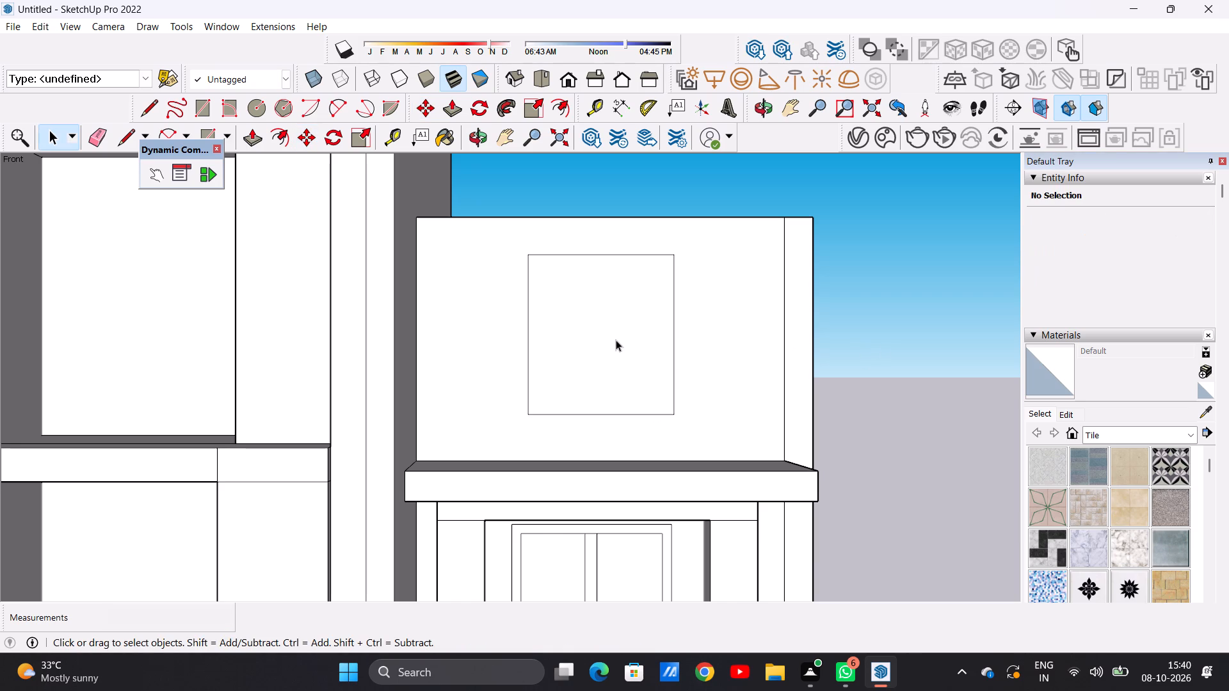
# Offset the window rectangle inward by about 4 13/16" to outline the frame.
pyautogui.press('o')
pyautogui.press('f')
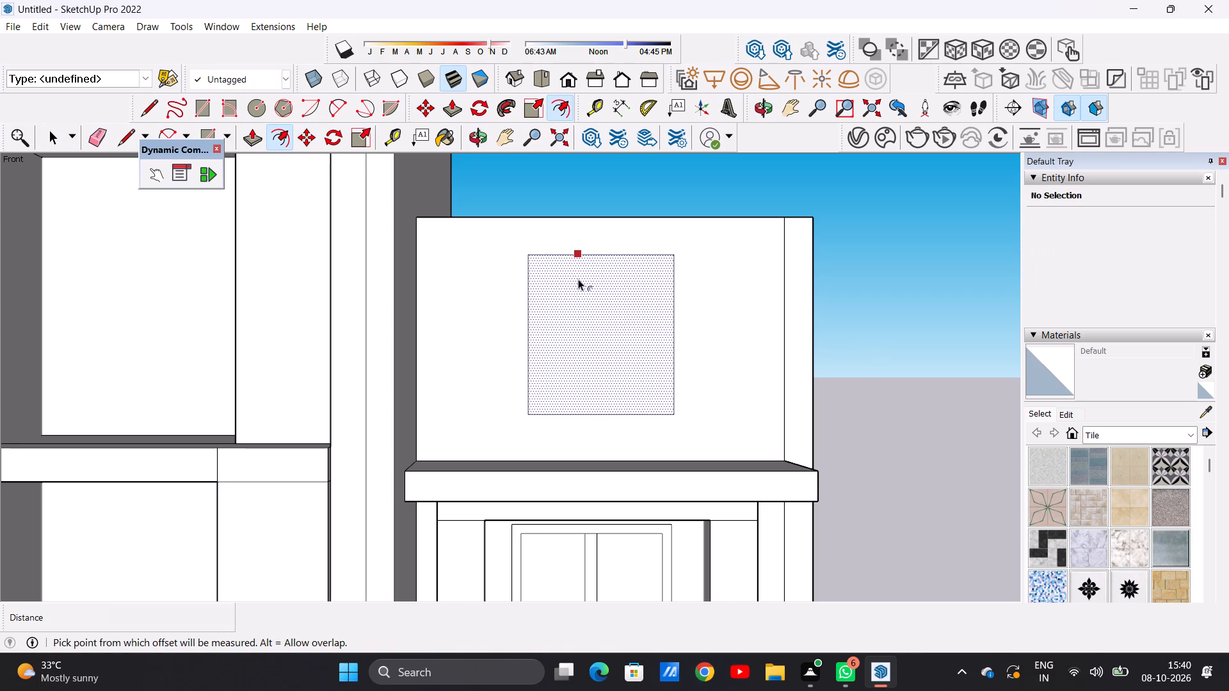
pyautogui.click(578, 278)
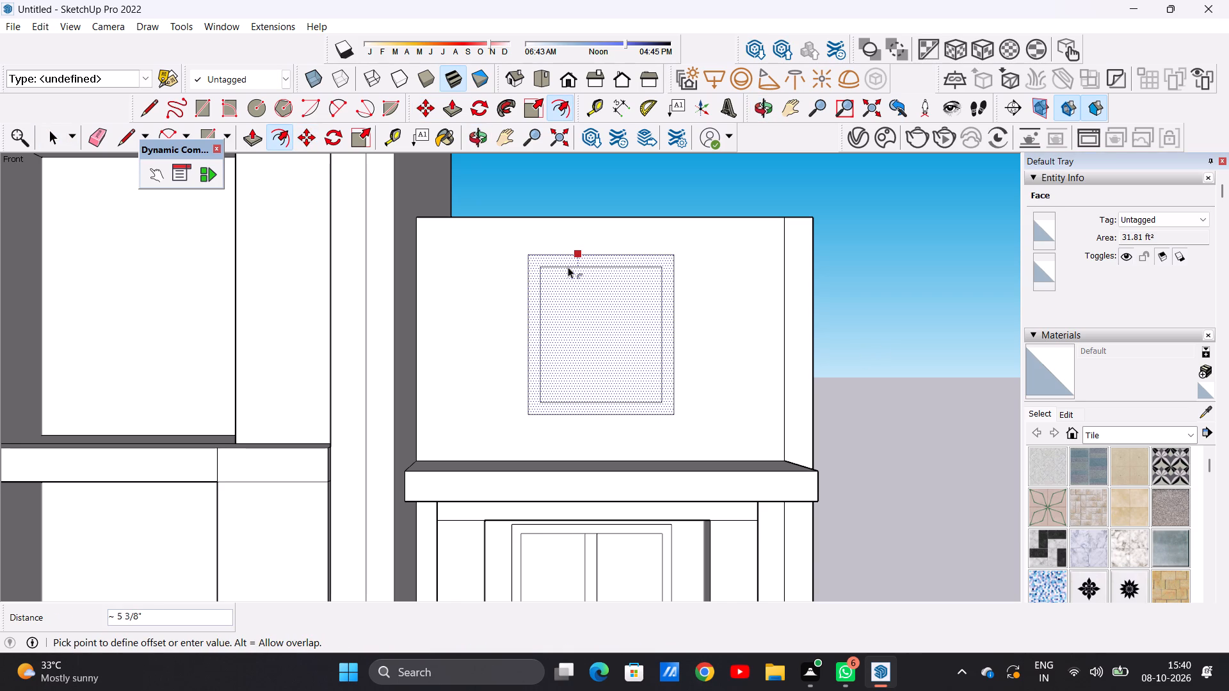
pyautogui.click(568, 266)
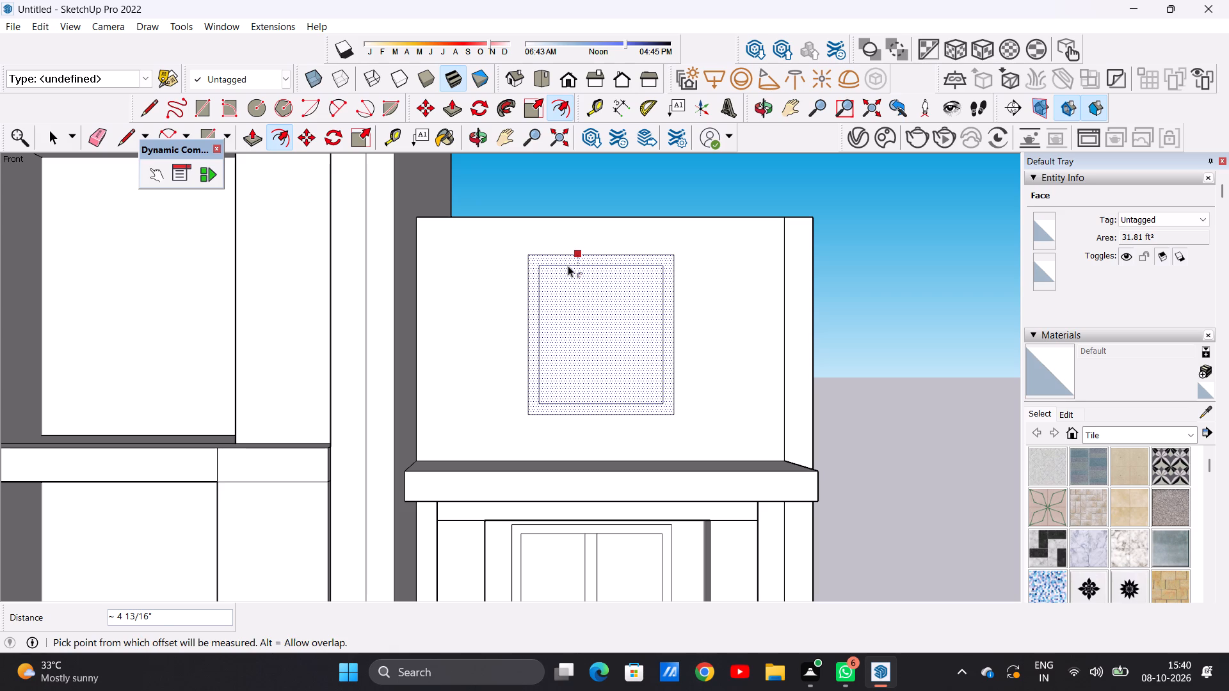
pyautogui.press('space')
# Draw two closely spaced vertical lines about 5' 1 1/4" long down the middle of the inner window rectangle as a central mullion.
pyautogui.write('l')
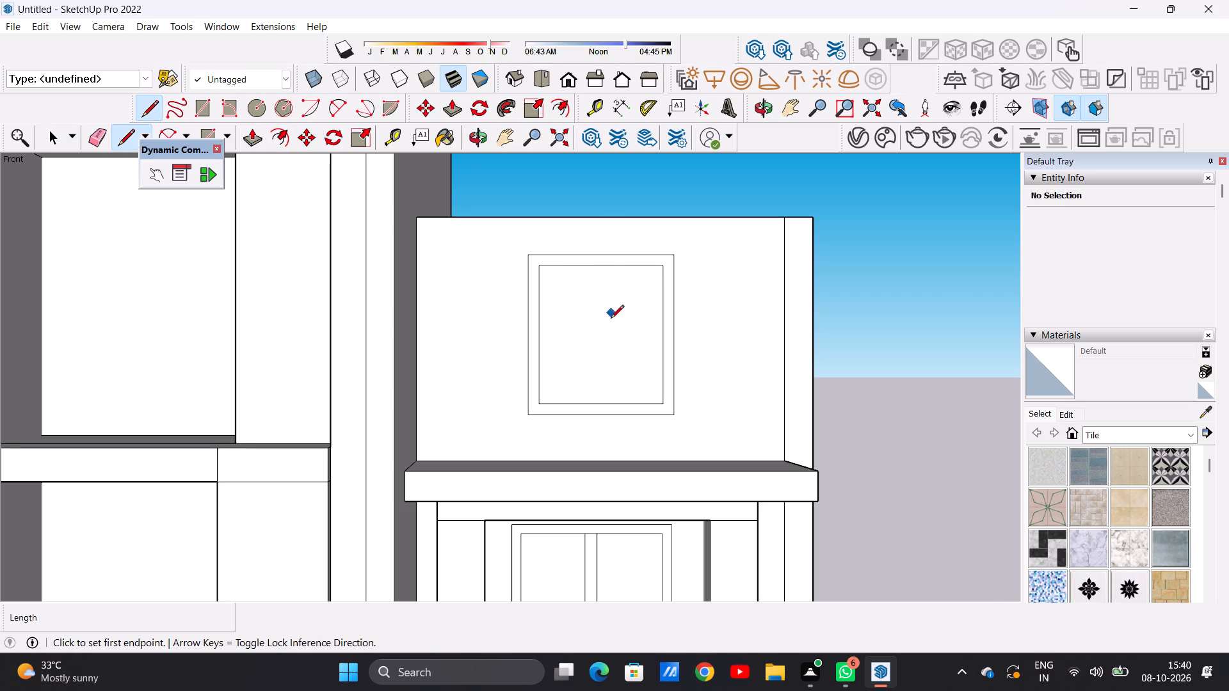
pyautogui.scroll(5, 611, 377)
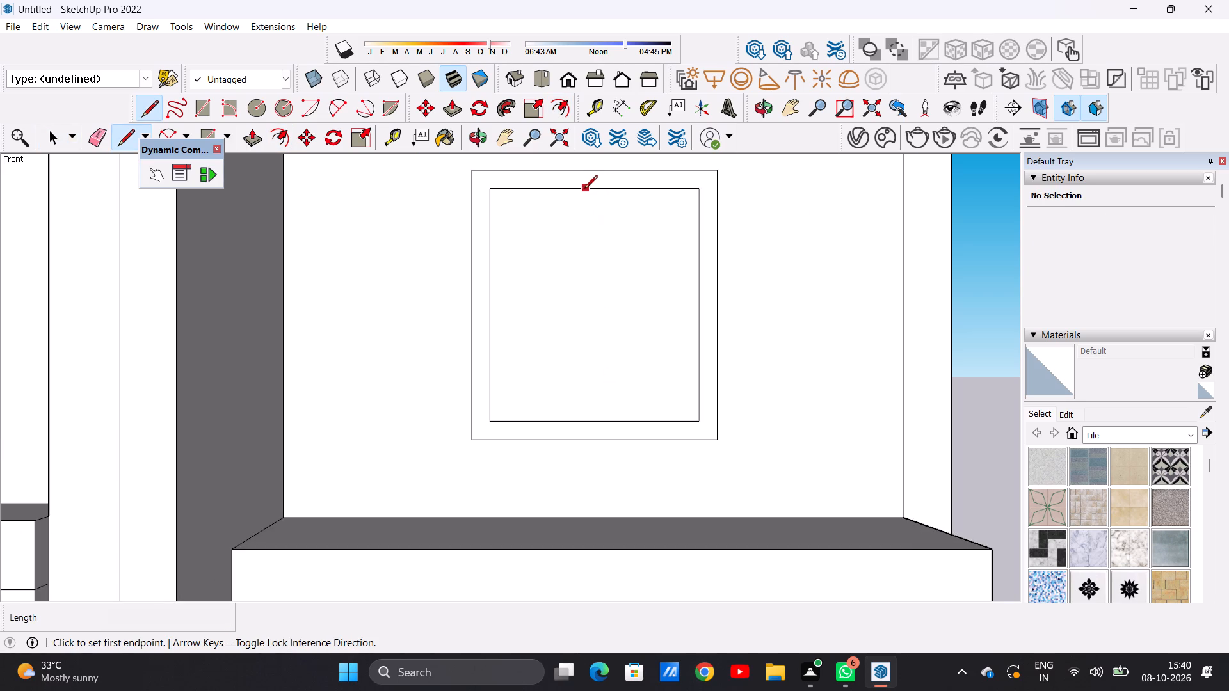
pyautogui.click(584, 192)
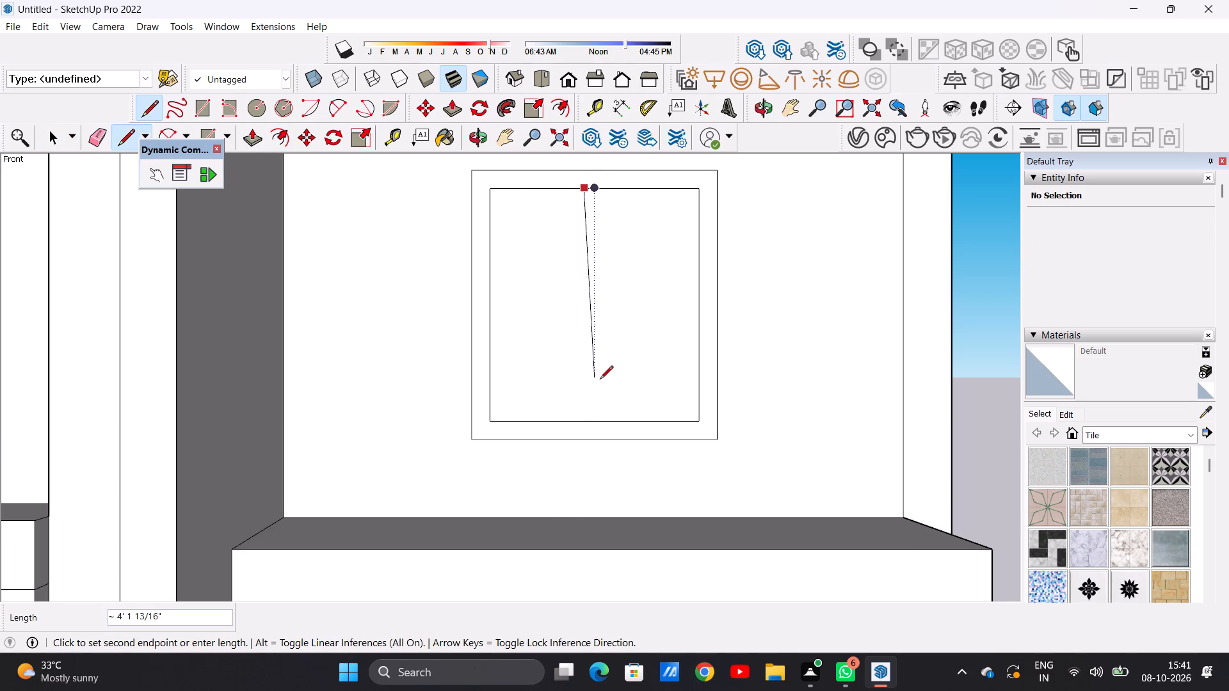
pyautogui.click(588, 418)
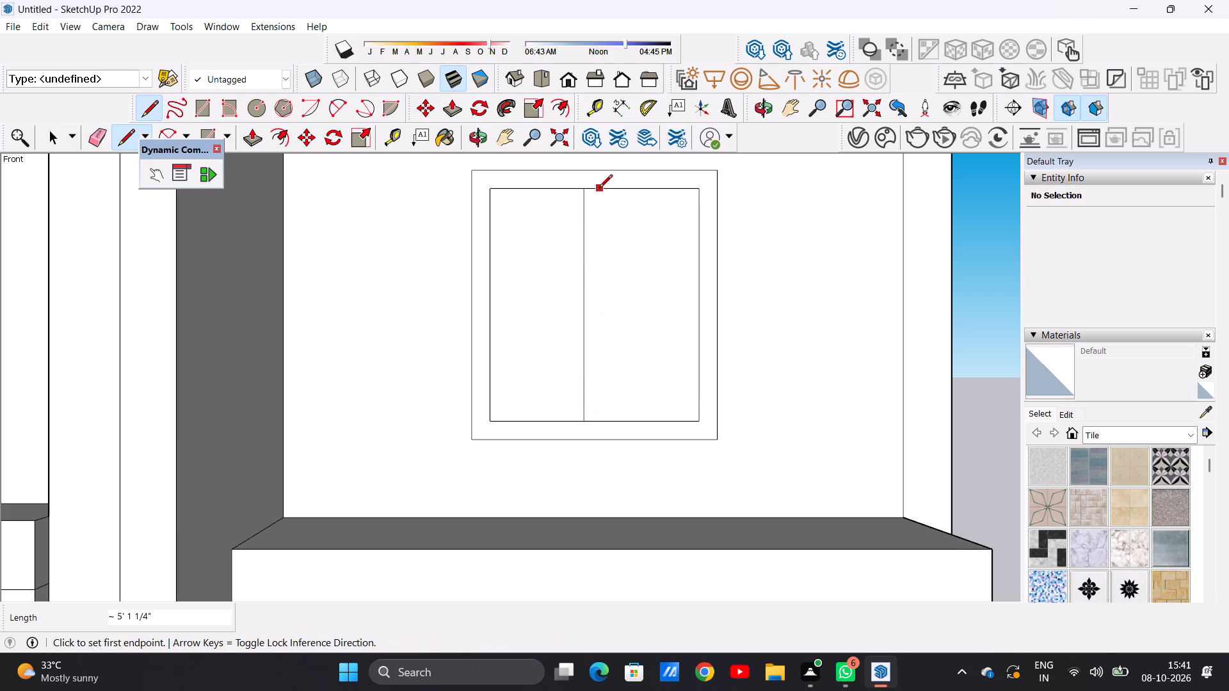
pyautogui.click(599, 189)
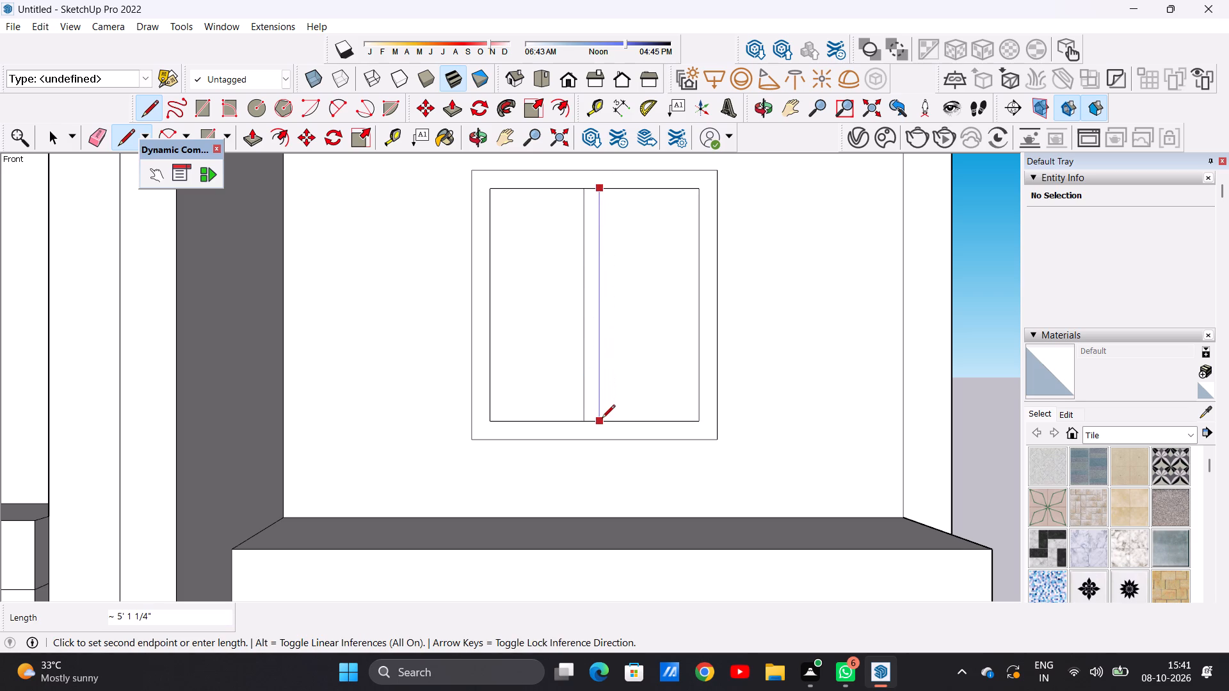
pyautogui.click(602, 420)
pyautogui.press('space')
# Draw a full-height rectangle about 2' 2 5/16" wide by 9' high on the wing's front wall between the tower and the window.
pyautogui.scroll(-11, 570, 419)
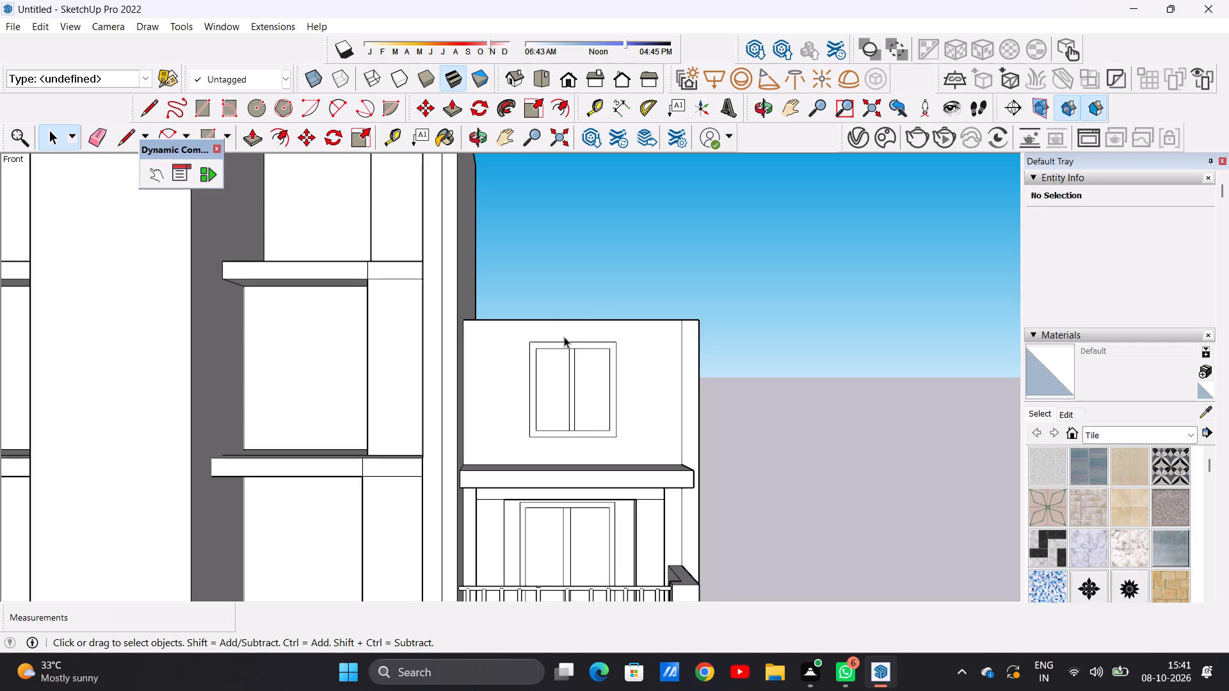
pyautogui.scroll(-6, 576, 450)
pyautogui.scroll(-1, 590, 507)
pyautogui.scroll(4, 590, 507)
pyautogui.scroll(5, 618, 341)
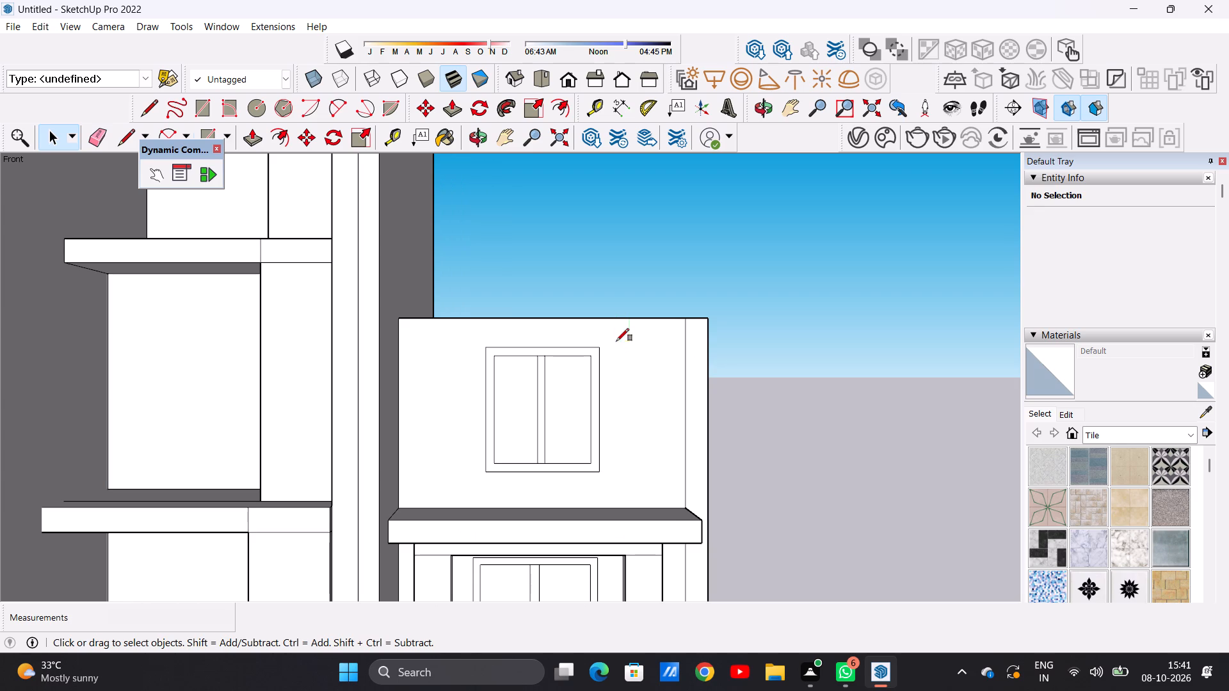
pyautogui.press('r')
pyautogui.moveTo(449, 486); pyautogui.dragTo(433, 543, button='middle')
pyautogui.scroll(9, 487, 489)
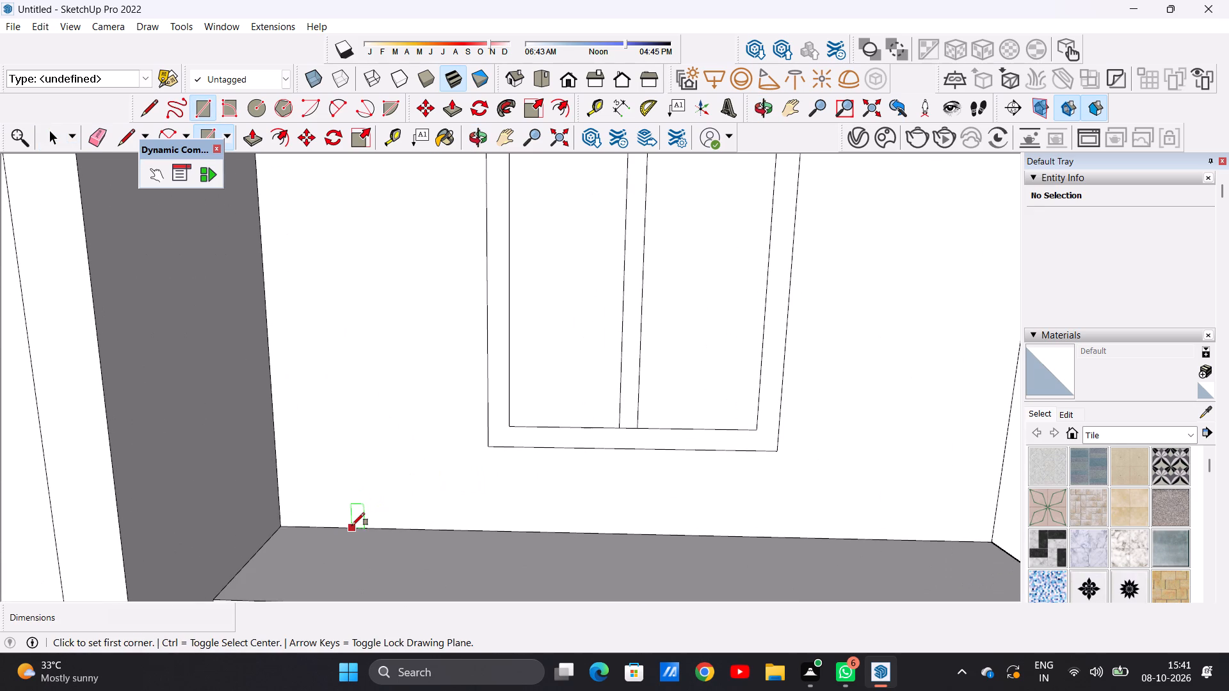
pyautogui.click(337, 524)
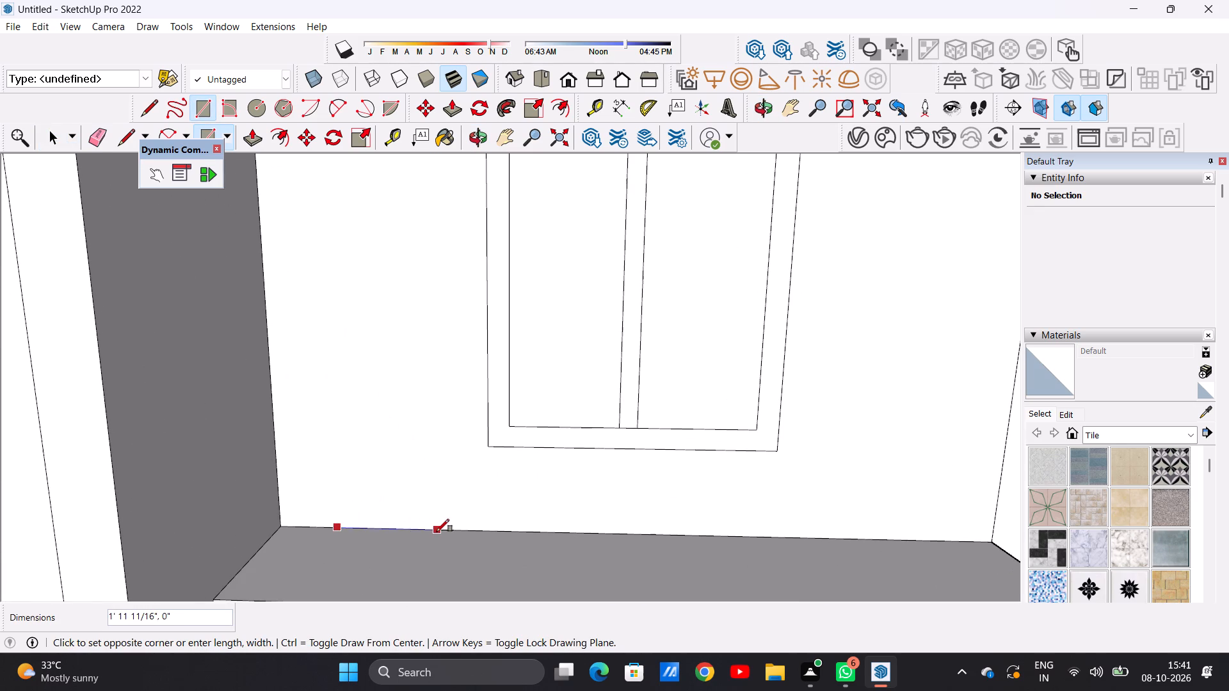
pyautogui.click(437, 532)
pyautogui.scroll(-9, 444, 399)
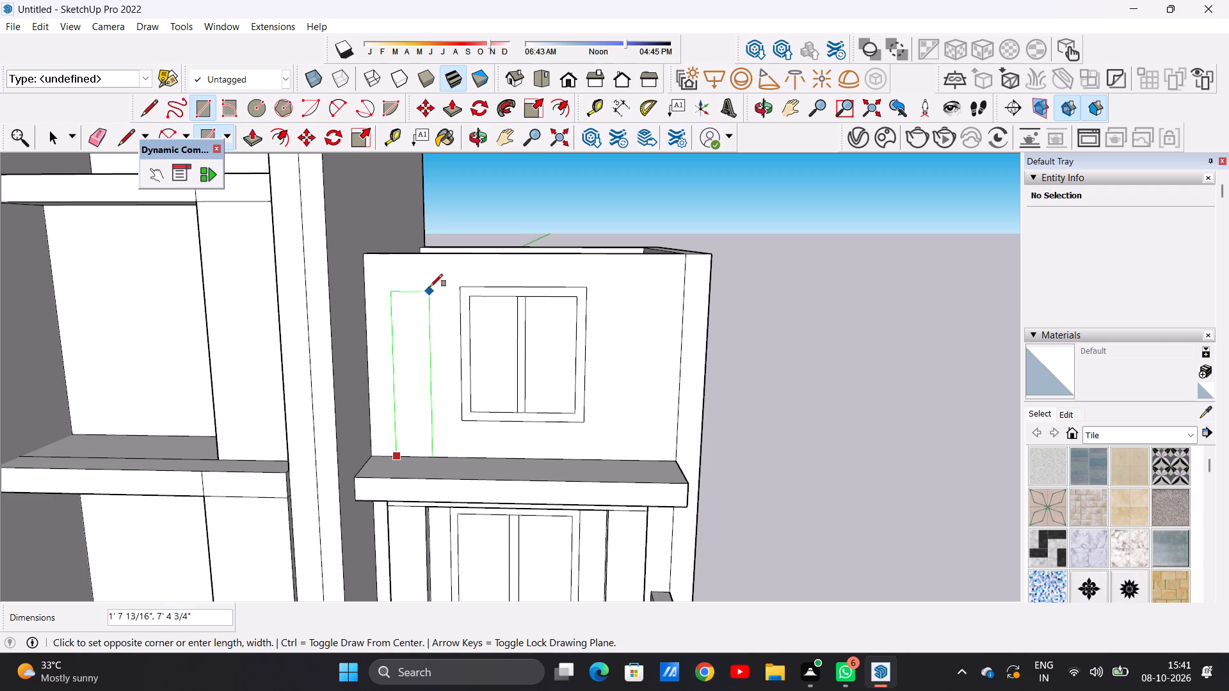
pyautogui.scroll(4, 443, 265)
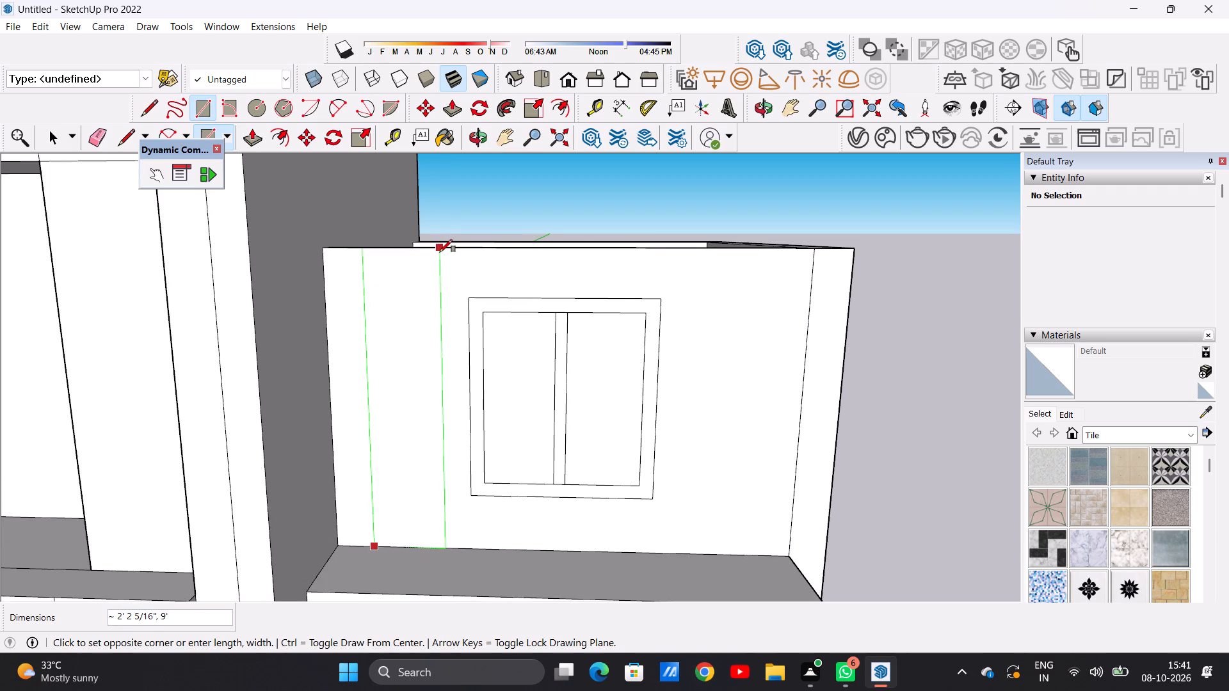
pyautogui.click(440, 252)
pyautogui.press('space')
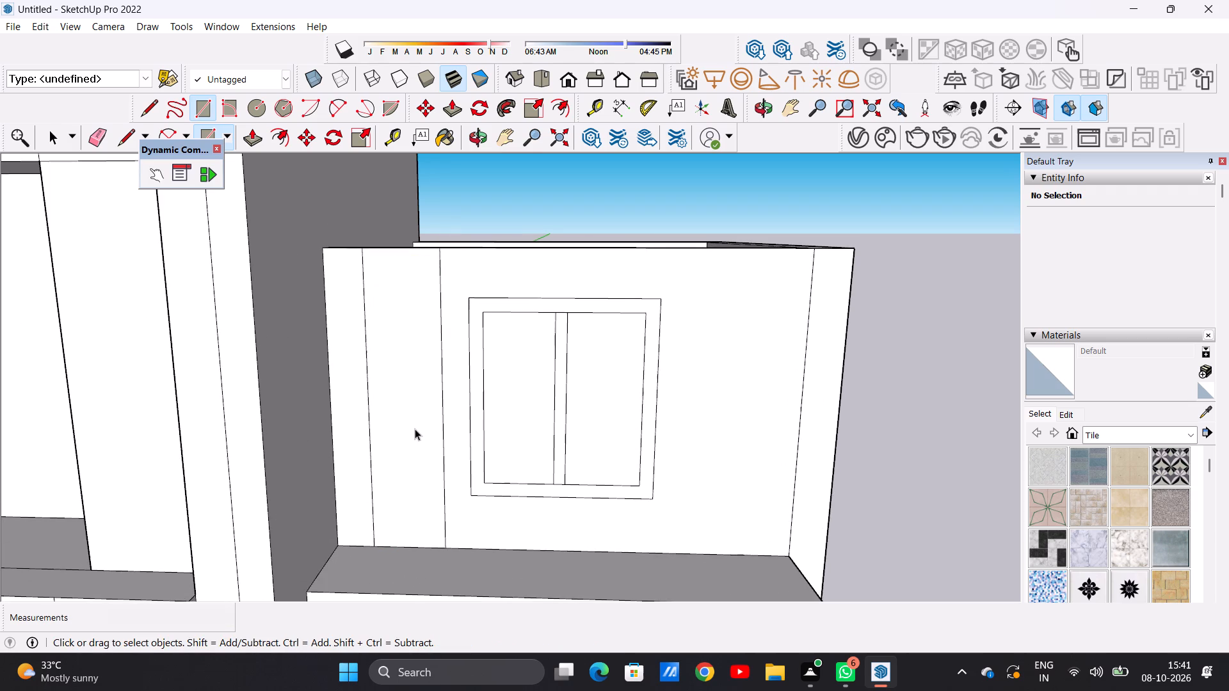
# Copy the full-height rectangle horizontally about 9' to the other side of the window, near the outer side wall.
pyautogui.doubleClick(415, 429)
pyautogui.press('m')
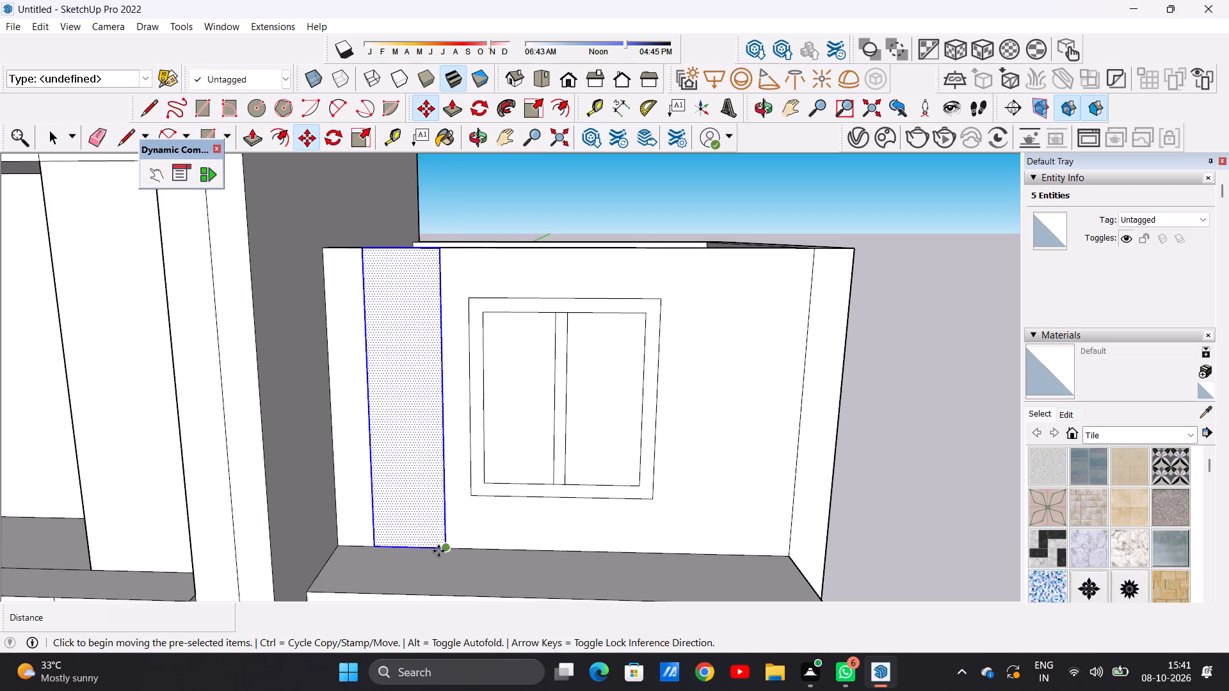
pyautogui.click(440, 551)
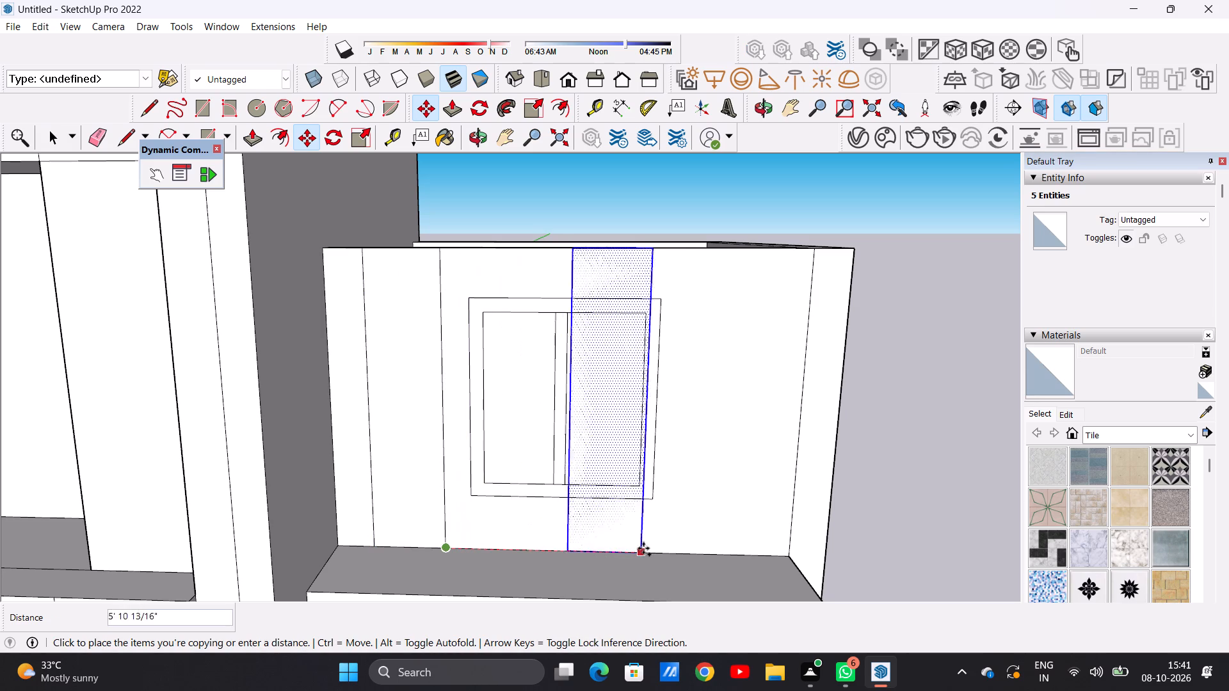
pyautogui.click(755, 553)
pyautogui.press('space')
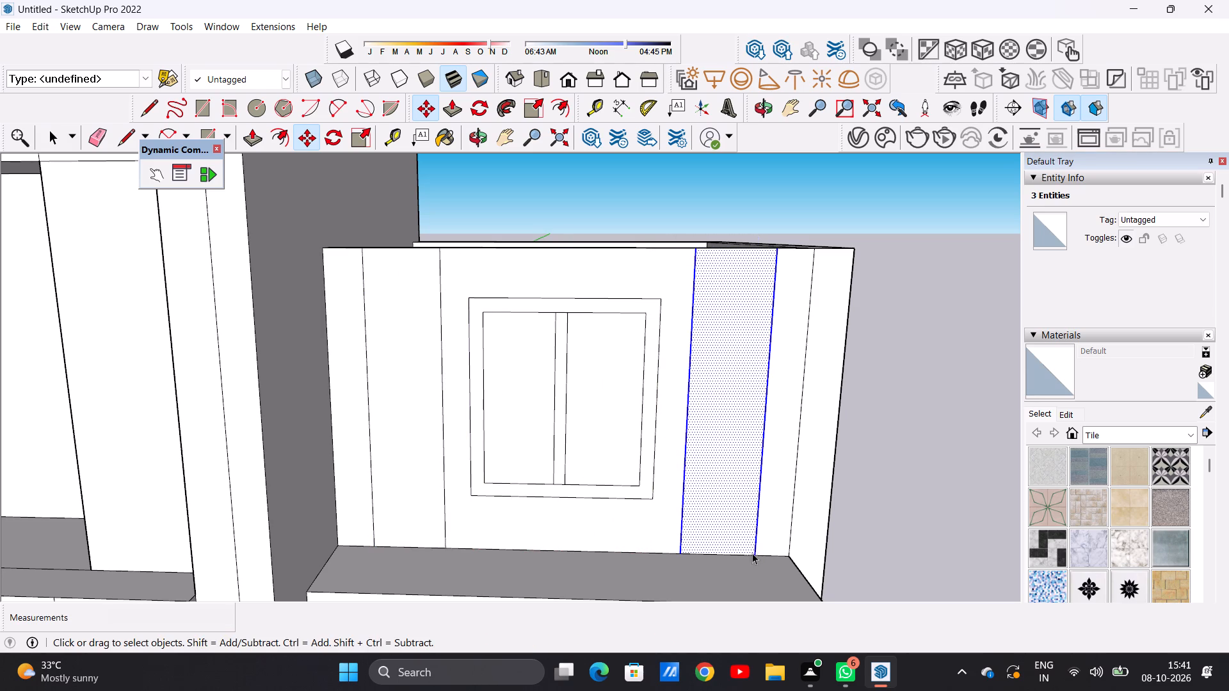
pyautogui.click(945, 452)
# Draw a horizontal line just above the window, spanning about 7' 7/8" between the strips and 2' 2 5/16" across each strip.
pyautogui.scroll(-4, 523, 300)
pyautogui.moveTo(716, 328); pyautogui.dragTo(552, 335, button='middle')
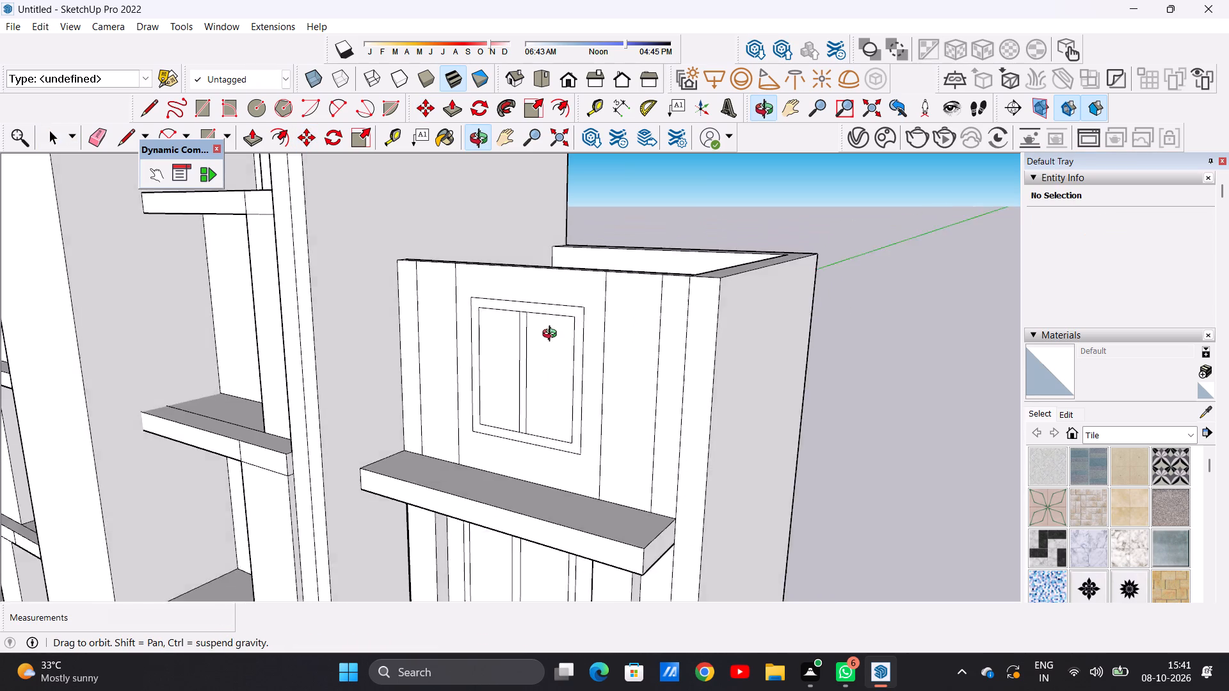
pyautogui.moveTo(552, 335); pyautogui.dragTo(678, 309, button='middle')
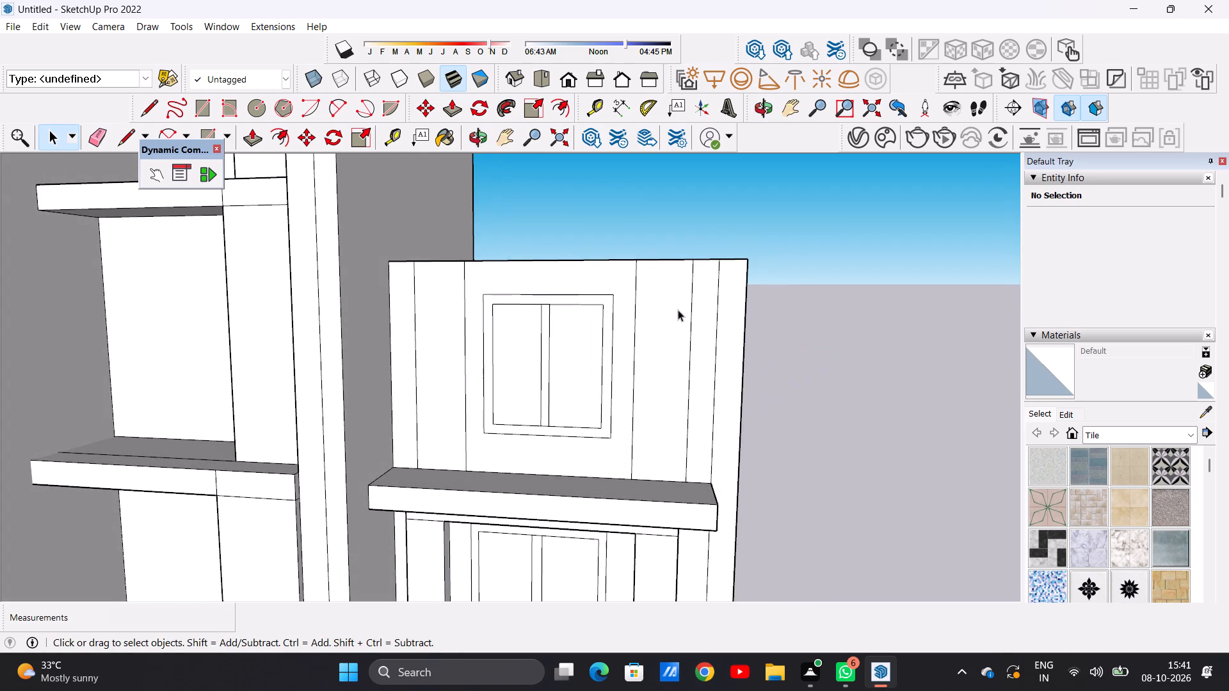
pyautogui.press('l')
pyautogui.scroll(6, 580, 305)
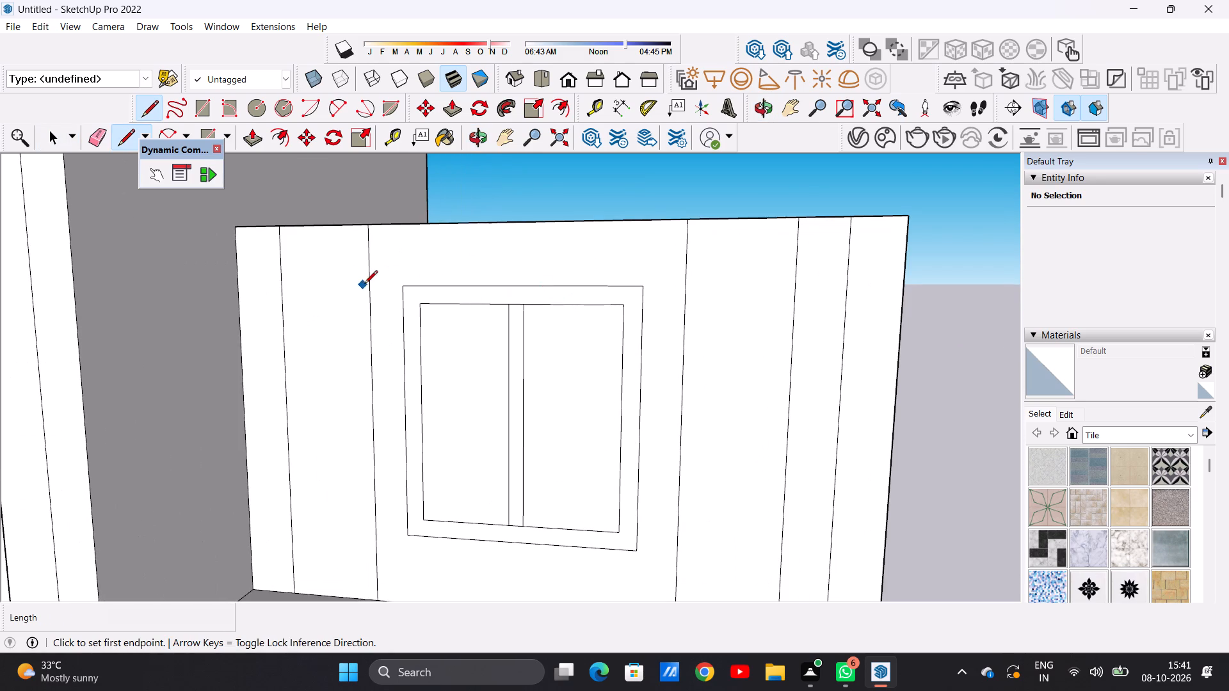
pyautogui.click(368, 280)
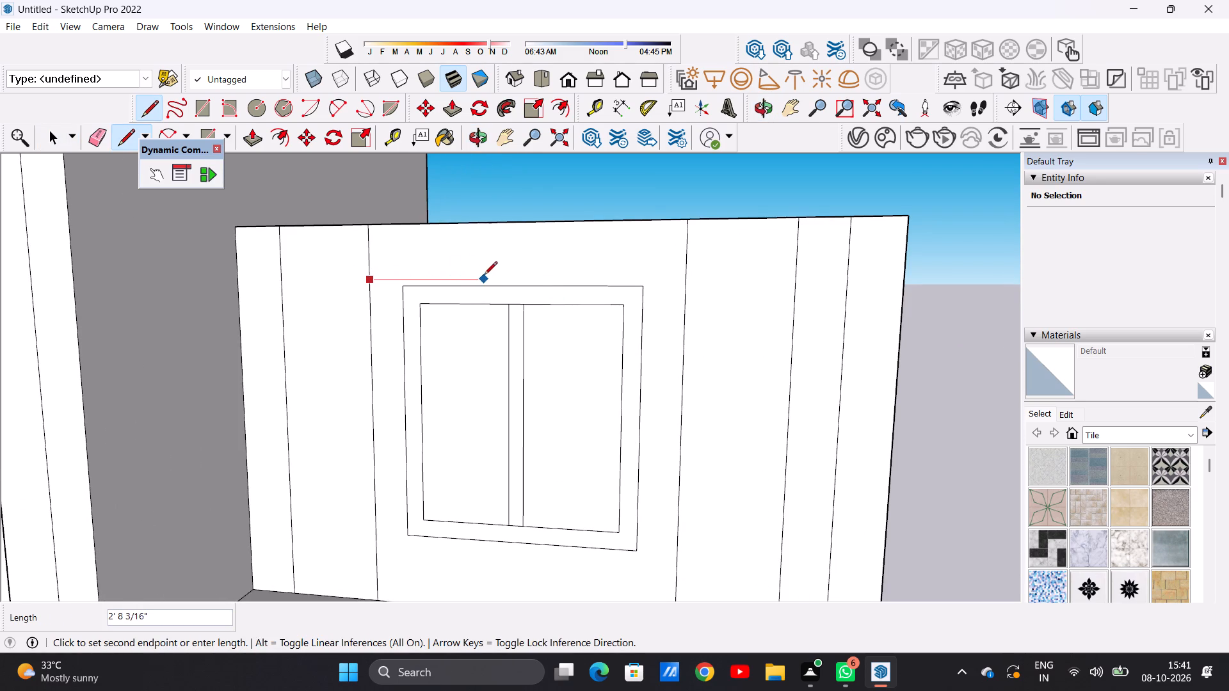
pyautogui.click(686, 276)
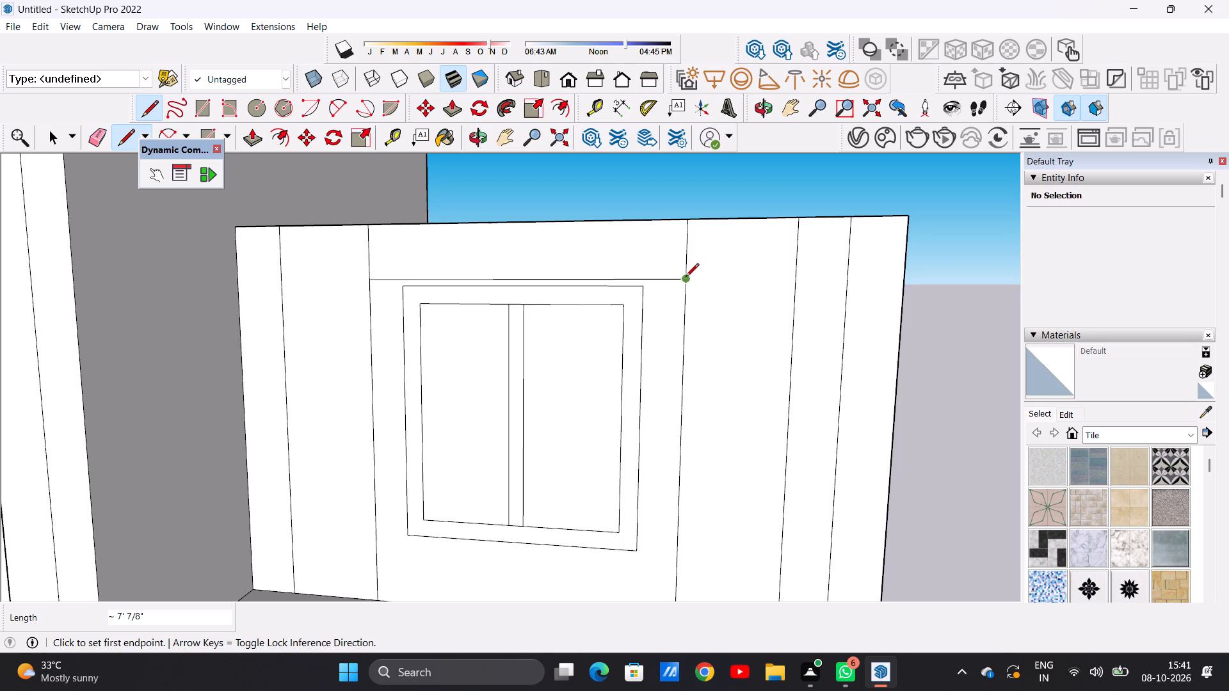
pyautogui.click(689, 278)
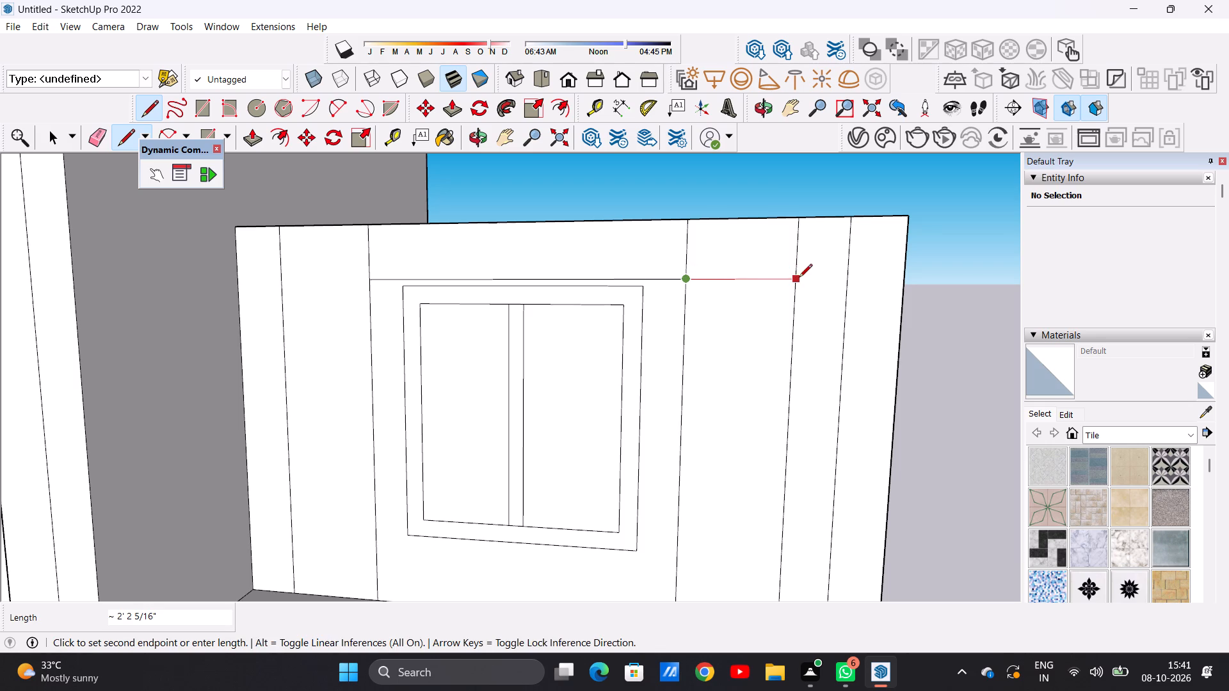
pyautogui.click(798, 278)
pyautogui.click(370, 285)
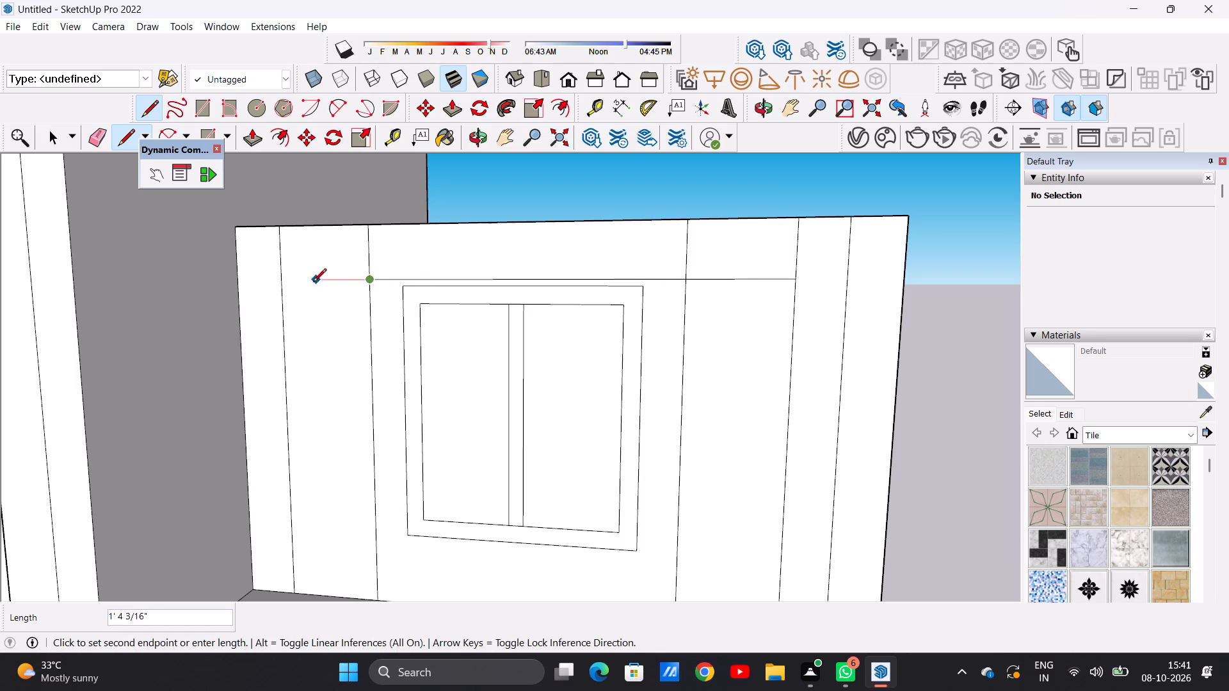
pyautogui.click(281, 287)
pyautogui.press('space')
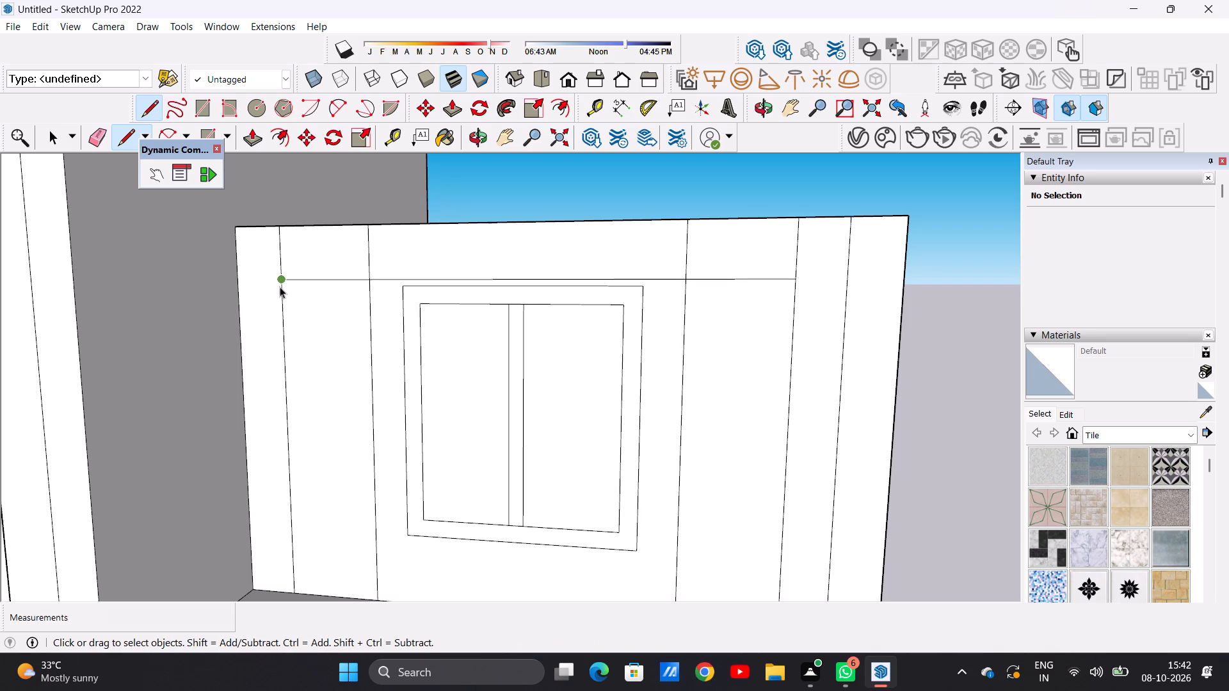
# Push/Pull the lower and top faces of the strip near the outer side wall outward 1' 3 5/16" to form a pillar.
pyautogui.scroll(-4, 483, 269)
pyautogui.moveTo(564, 316); pyautogui.dragTo(435, 338, button='middle')
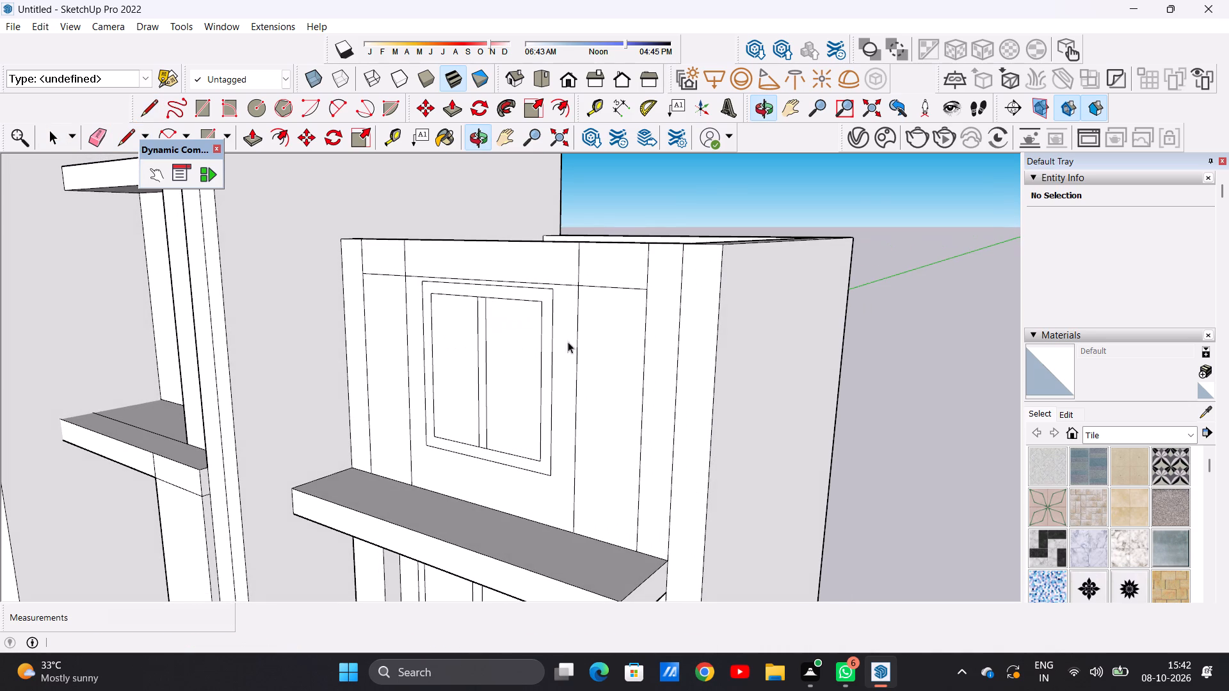
pyautogui.press('p')
pyautogui.click(604, 339)
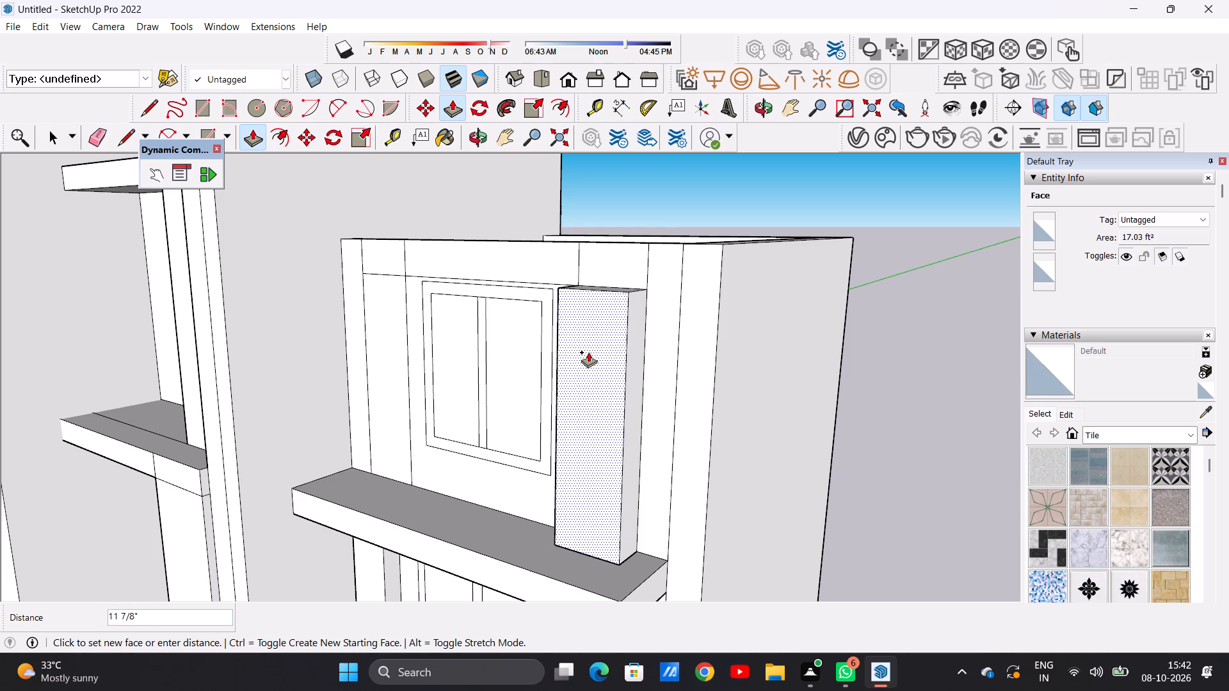
pyautogui.click(583, 354)
pyautogui.click(625, 260)
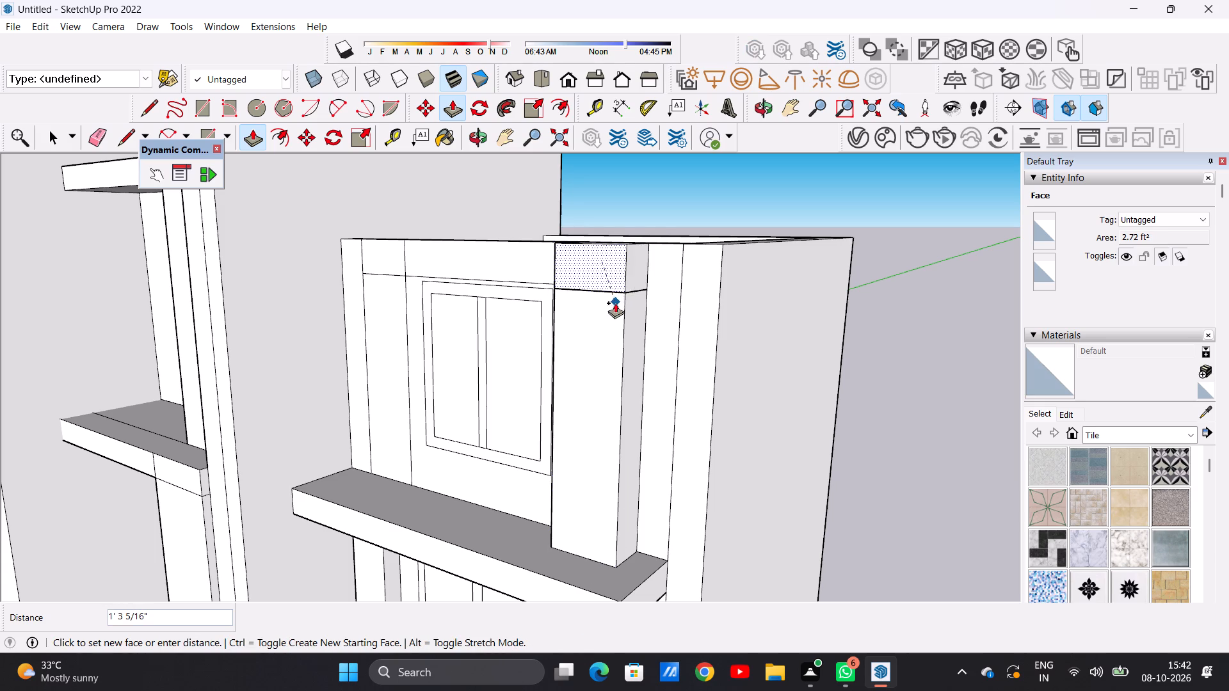
pyautogui.click(625, 298)
# Push/Pull the band above the window outward 1' 3 5/16" to align with the outer pillar's front face.
pyautogui.scroll(-4, 518, 400)
pyautogui.moveTo(471, 420); pyautogui.dragTo(744, 404, button='middle')
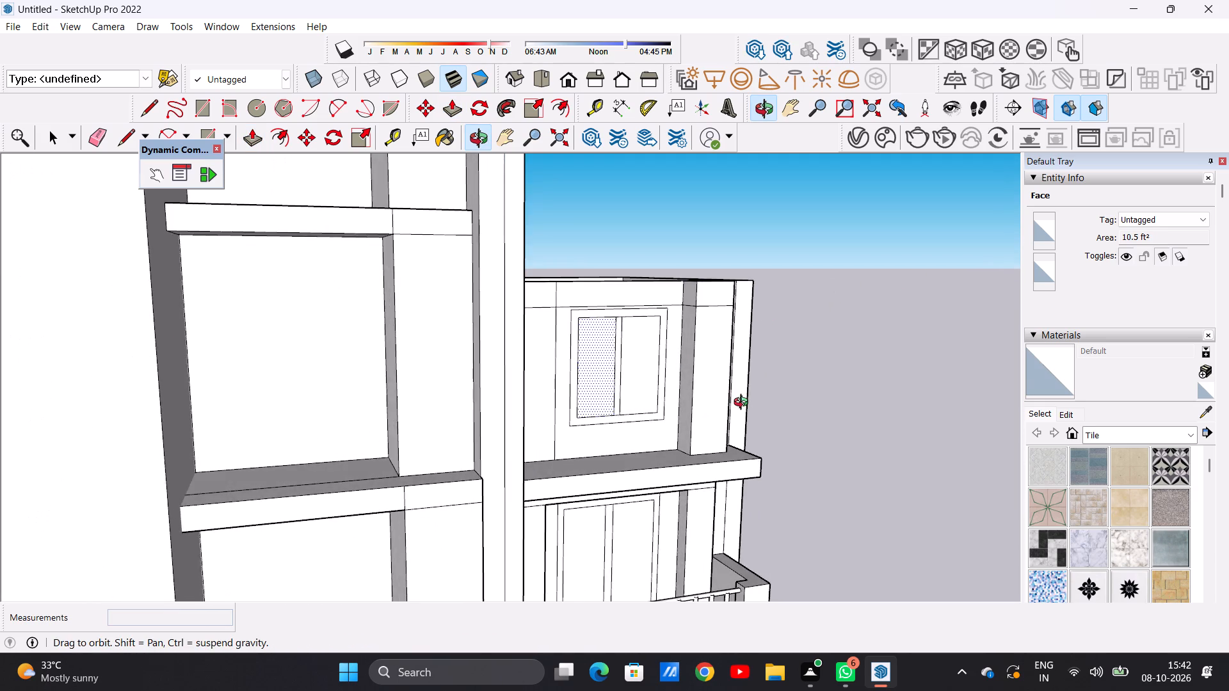
pyautogui.moveTo(744, 404); pyautogui.dragTo(522, 415, button='middle')
pyautogui.scroll(4, 517, 326)
pyautogui.scroll(4, 641, 267)
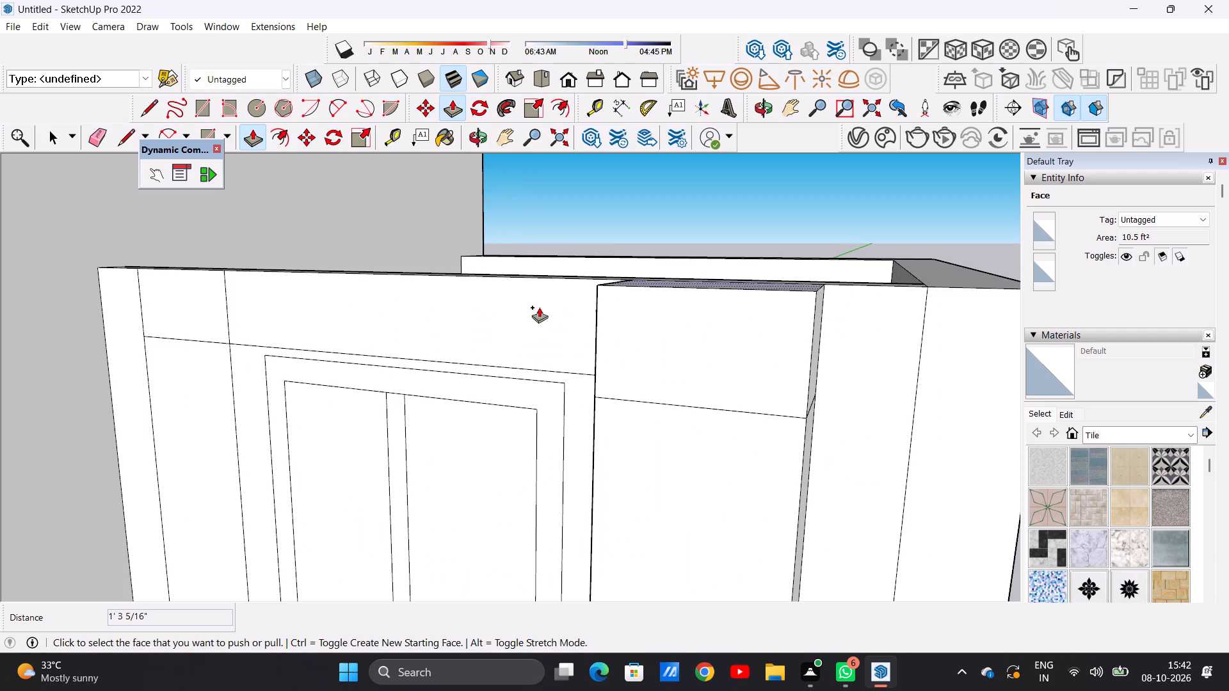
pyautogui.click(543, 306)
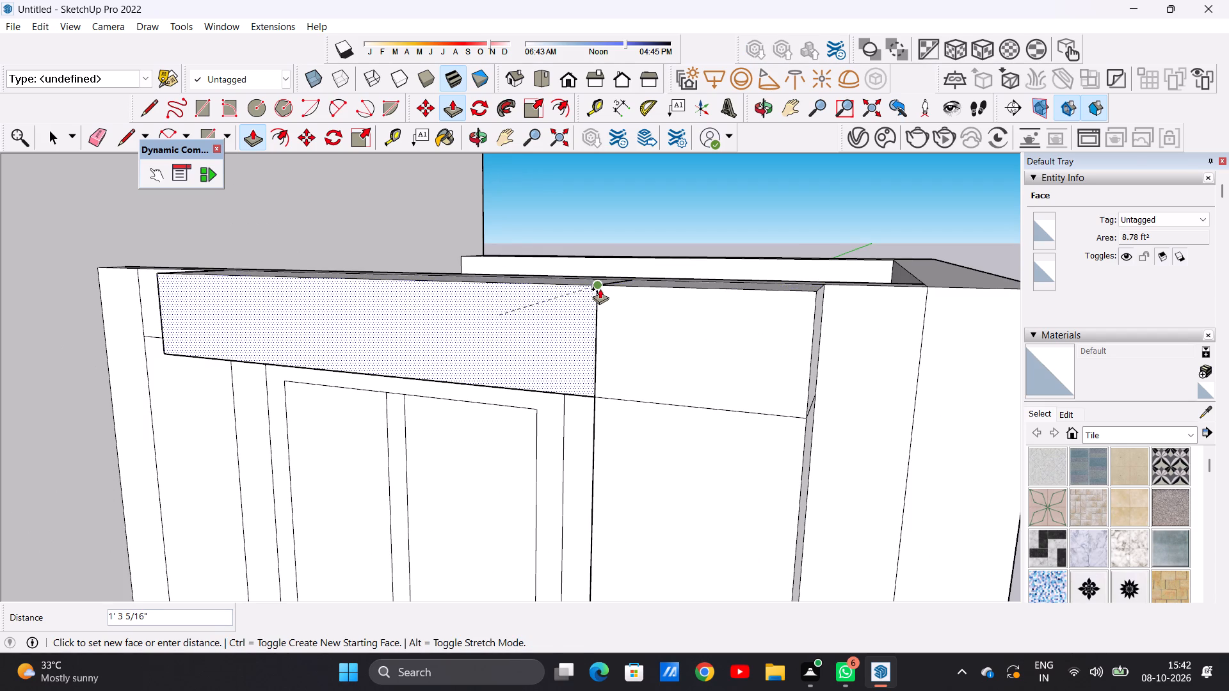
pyautogui.click(600, 289)
# Push/Pull the top and lower faces of the strip beside the tower outward 1' 3 5/16", flush with the band.
pyautogui.scroll(-4, 653, 347)
pyautogui.moveTo(289, 385); pyautogui.dragTo(394, 380, button='middle')
pyautogui.scroll(4, 263, 328)
pyautogui.click(263, 327)
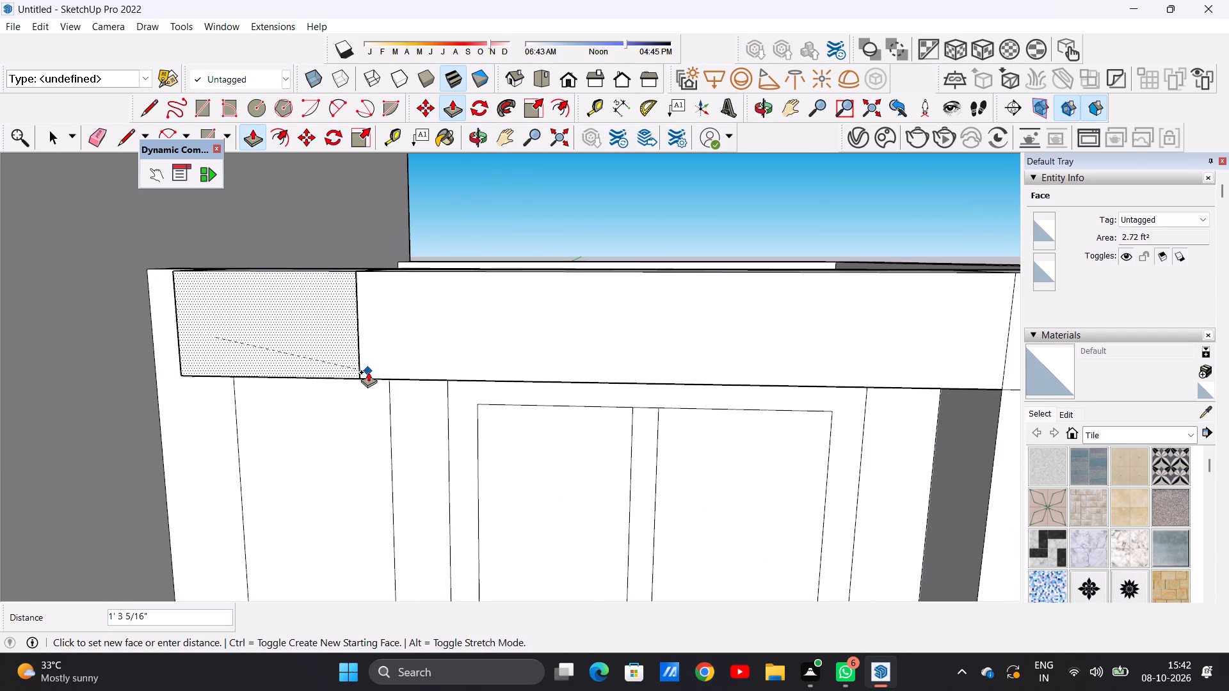
pyautogui.click(360, 376)
pyautogui.click(367, 433)
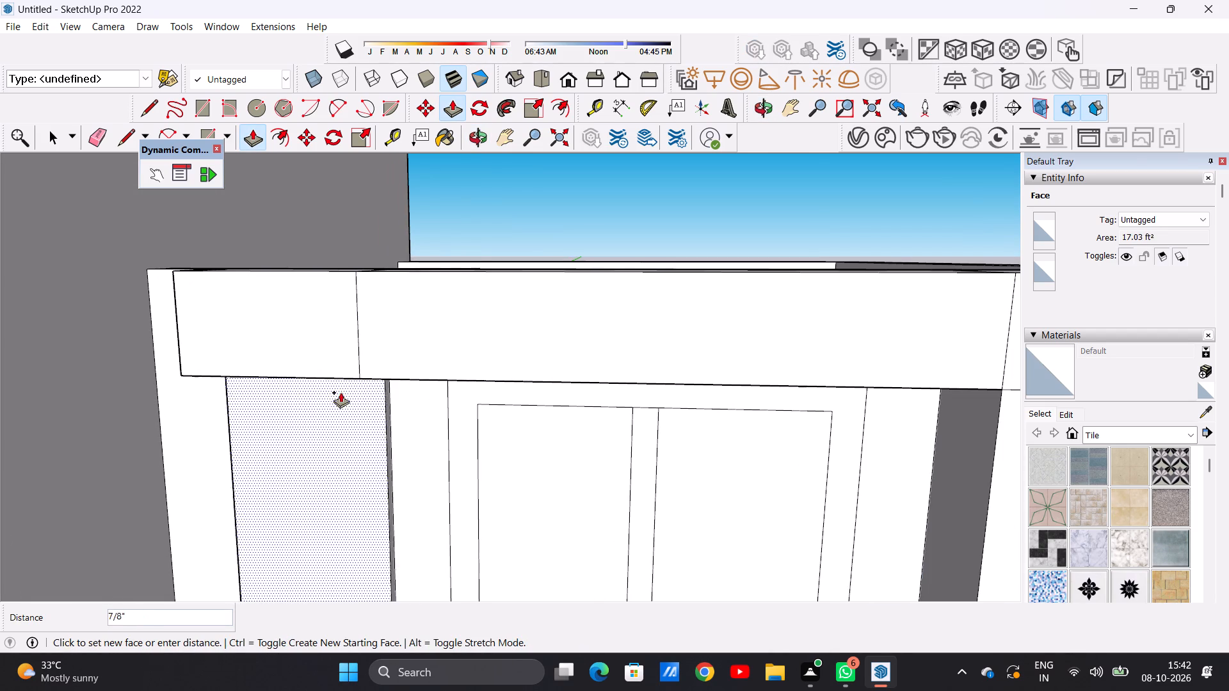
pyautogui.click(358, 376)
pyautogui.press('space')
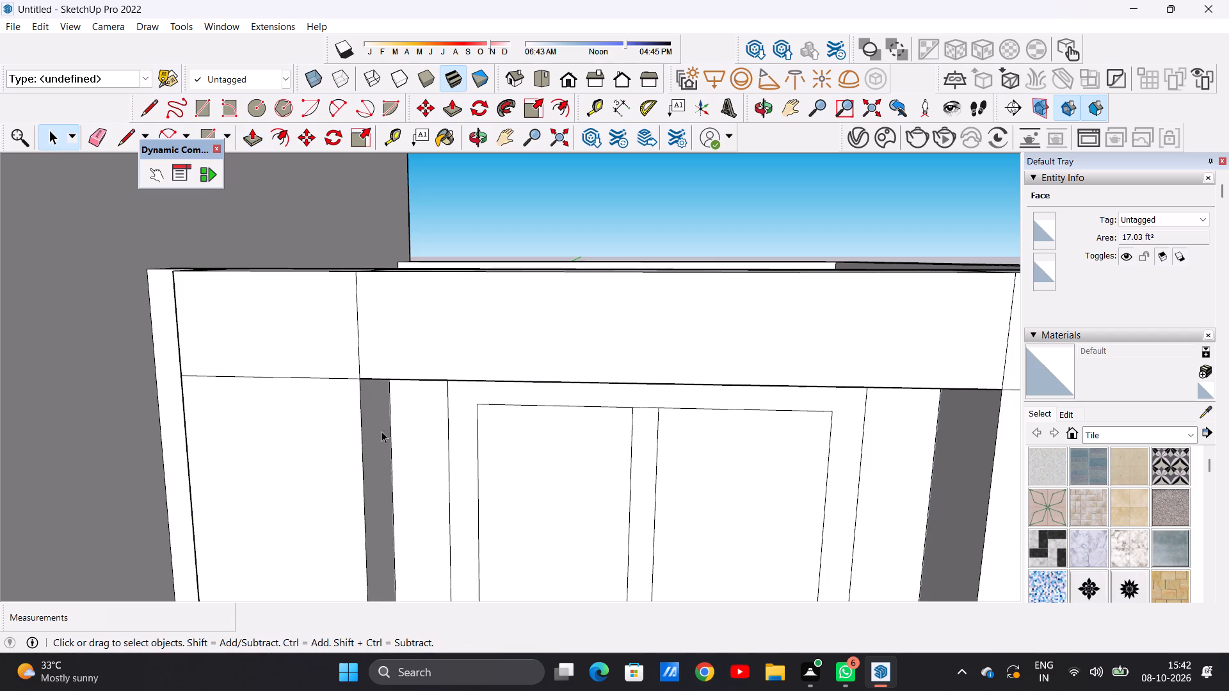
# Examine the new pillars and beam around the window against the roof slab and whole building from above and the side.
pyautogui.scroll(-20, 444, 481)
pyautogui.scroll(-2, 444, 481)
pyautogui.moveTo(504, 468); pyautogui.dragTo(514, 499, button='middle')
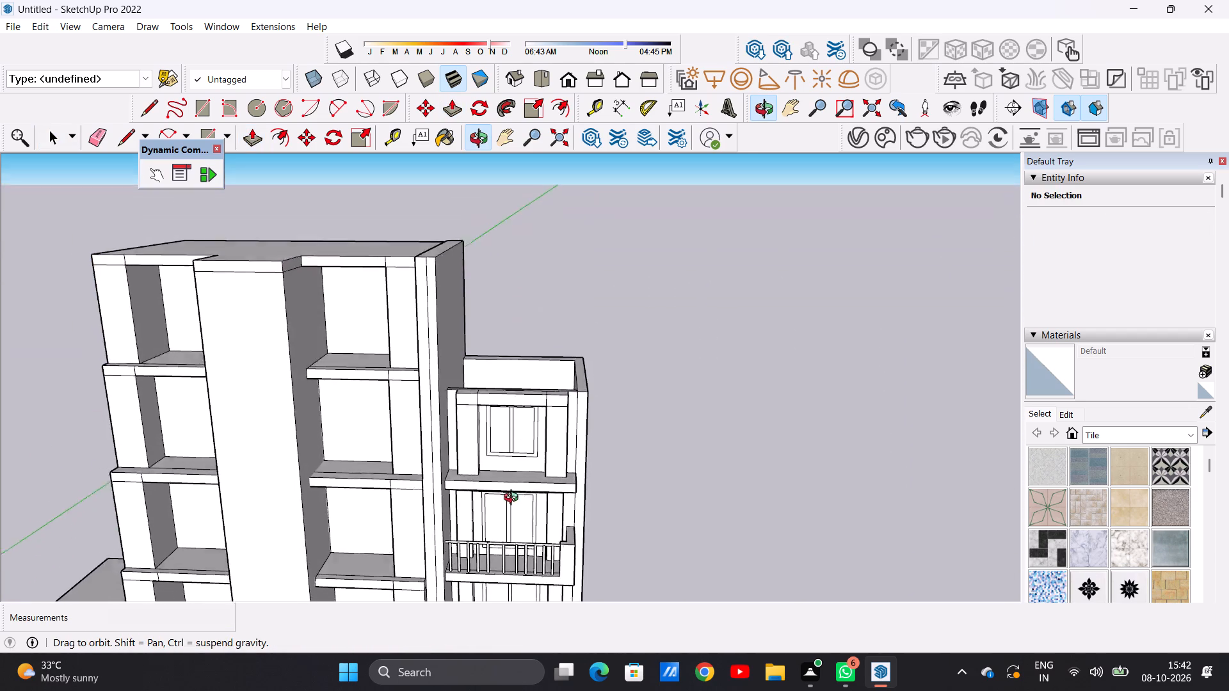
pyautogui.moveTo(514, 499); pyautogui.dragTo(514, 521, button='middle')
pyautogui.scroll(7, 550, 474)
pyautogui.moveTo(571, 488); pyautogui.dragTo(393, 419, button='middle')
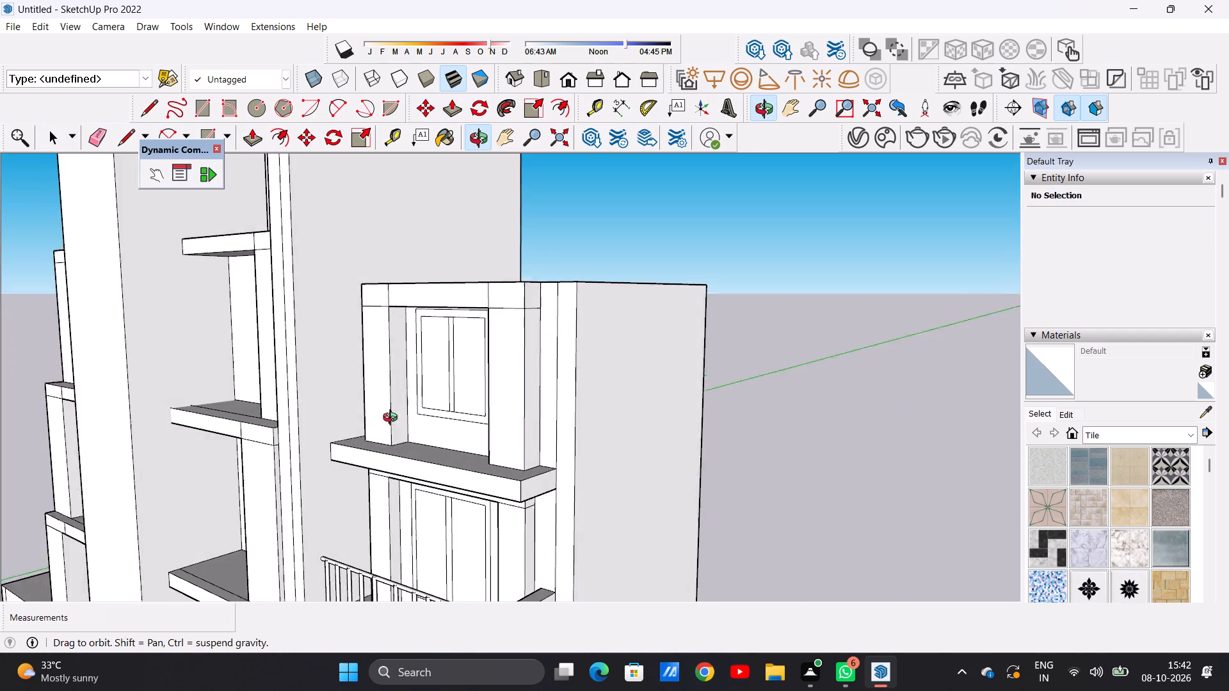
pyautogui.moveTo(393, 419); pyautogui.dragTo(383, 419, button='middle')
pyautogui.scroll(5, 501, 509)
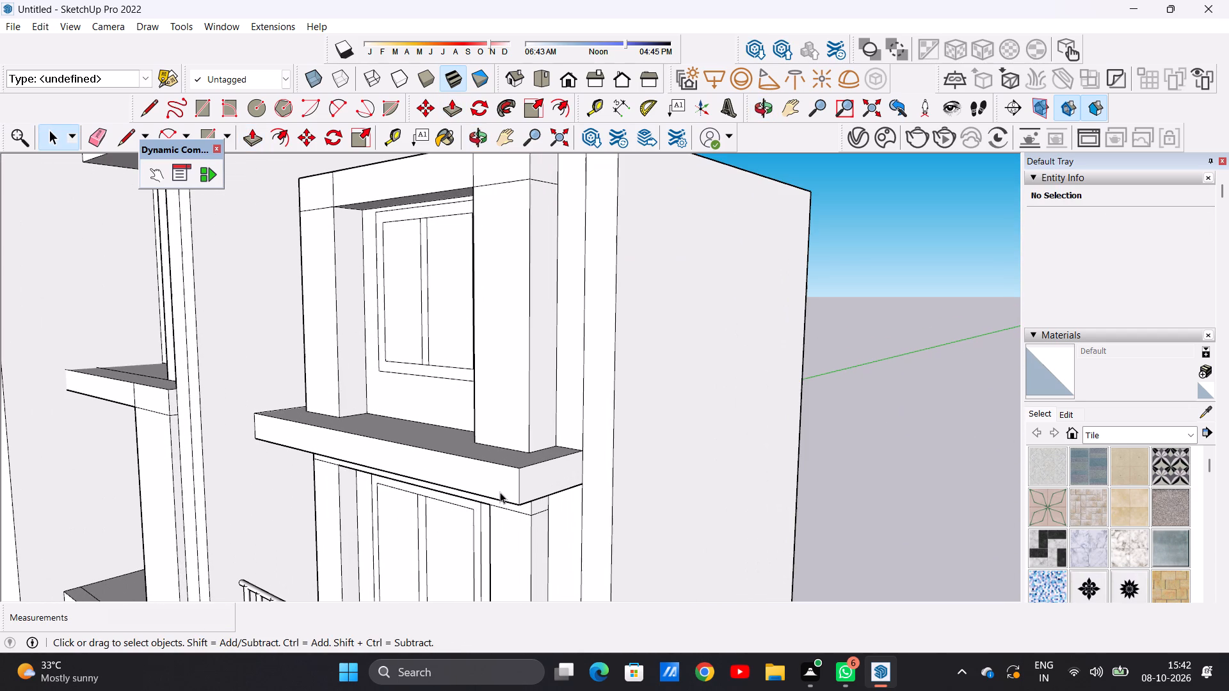
# Push/Pull the front face of the slab below the top-storey window outward 1' 4 5/16".
pyautogui.press('p')
pyautogui.click(503, 479)
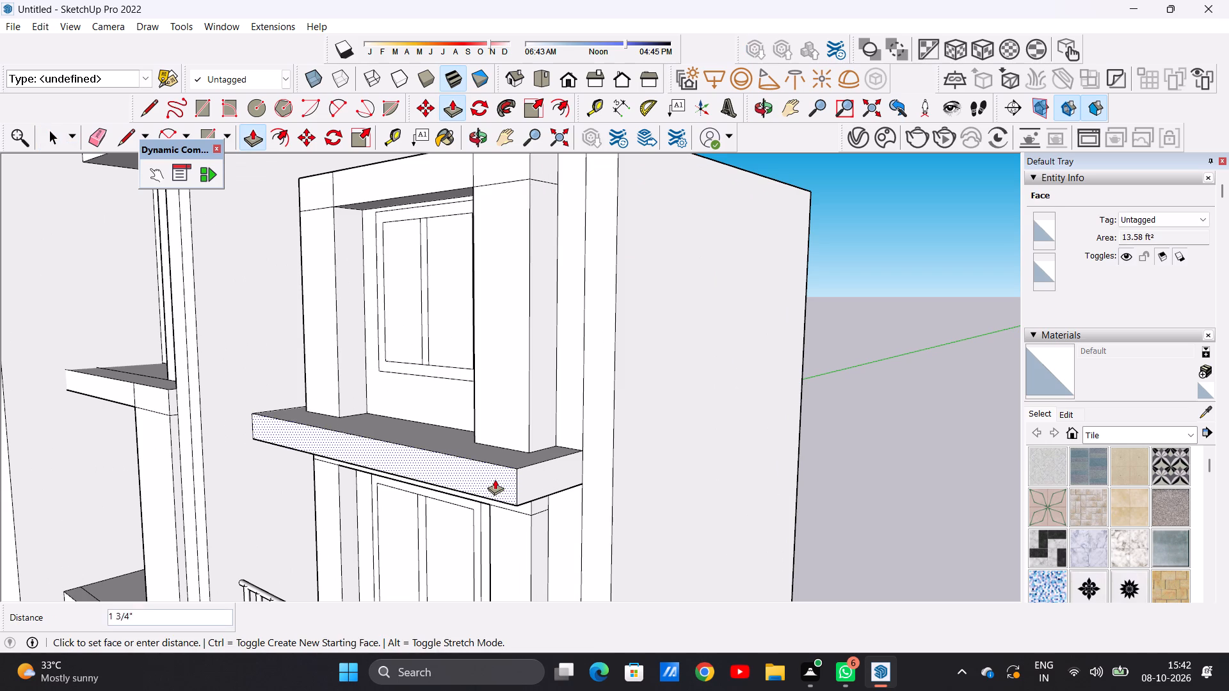
pyautogui.click(469, 494)
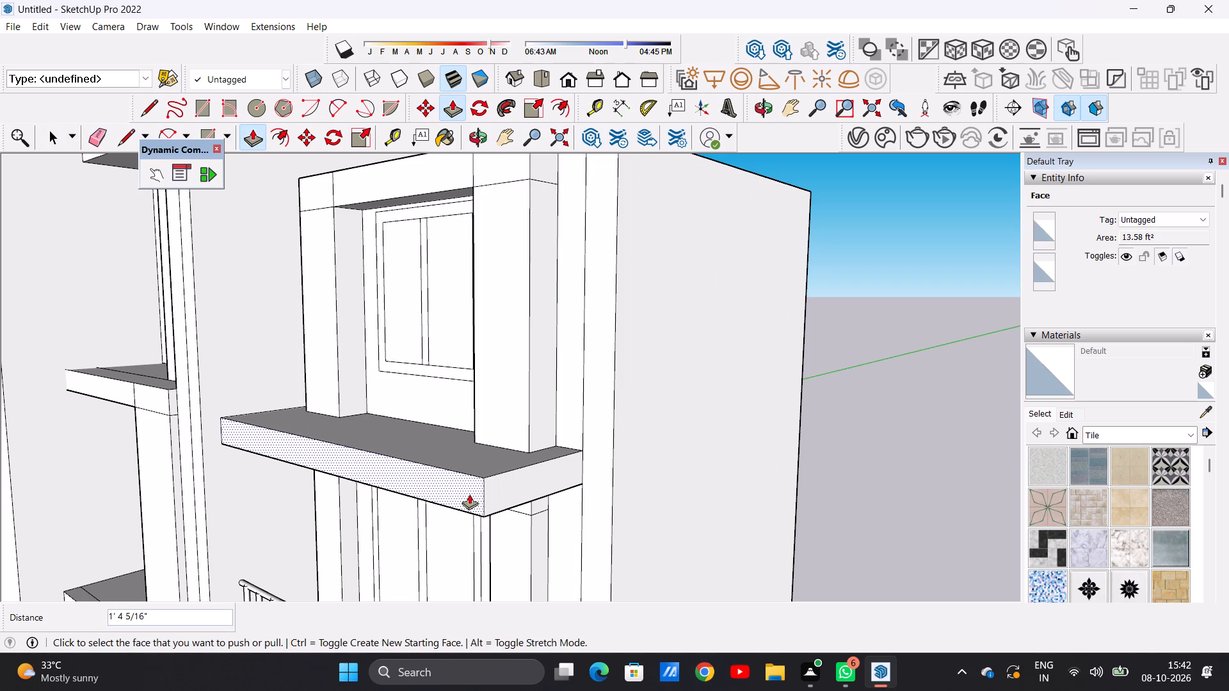
pyautogui.press('space')
# Draw border lines on the slab top, about 3' 8" parallel to the outer side edge and about 12' 9" parallel to the front edge.
pyautogui.scroll(-4, 476, 351)
pyautogui.moveTo(351, 449); pyautogui.dragTo(531, 550, button='middle')
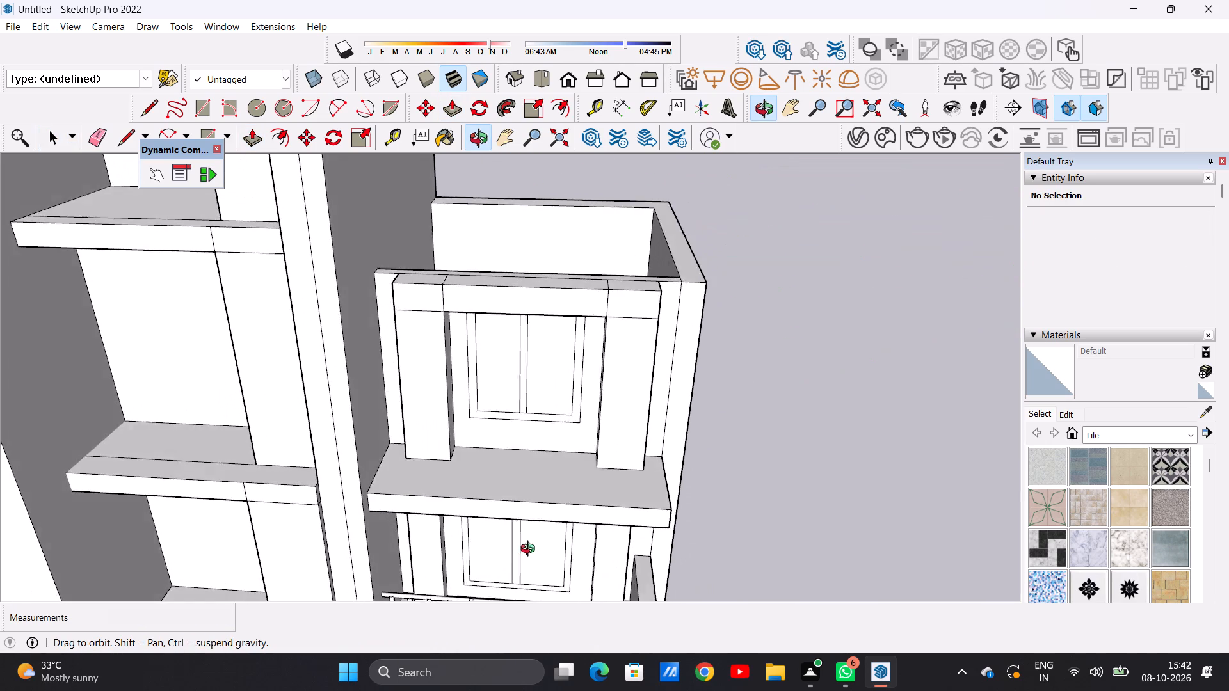
pyautogui.moveTo(531, 550); pyautogui.dragTo(526, 521, button='middle')
pyautogui.scroll(-3, 383, 417)
pyautogui.moveTo(514, 470); pyautogui.dragTo(537, 536, button='middle')
pyautogui.scroll(5, 603, 479)
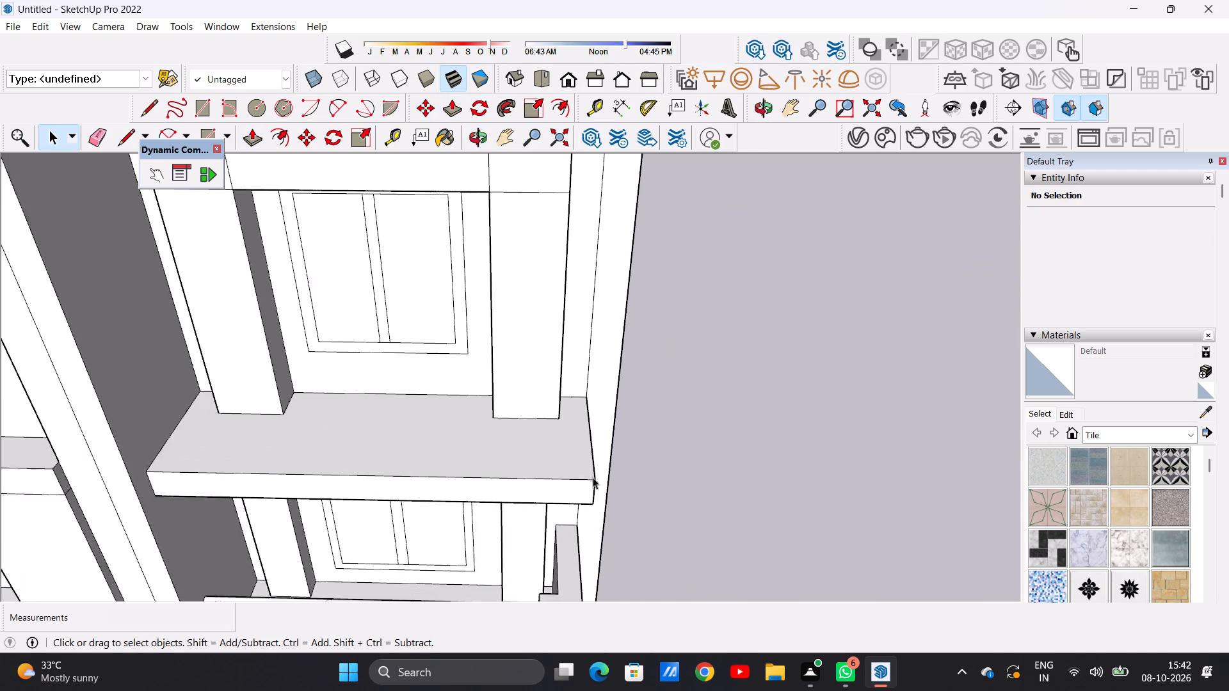
pyautogui.scroll(5, 593, 477)
pyautogui.press('l')
pyautogui.moveTo(574, 441); pyautogui.dragTo(481, 465, button='middle')
pyautogui.scroll(5, 552, 397)
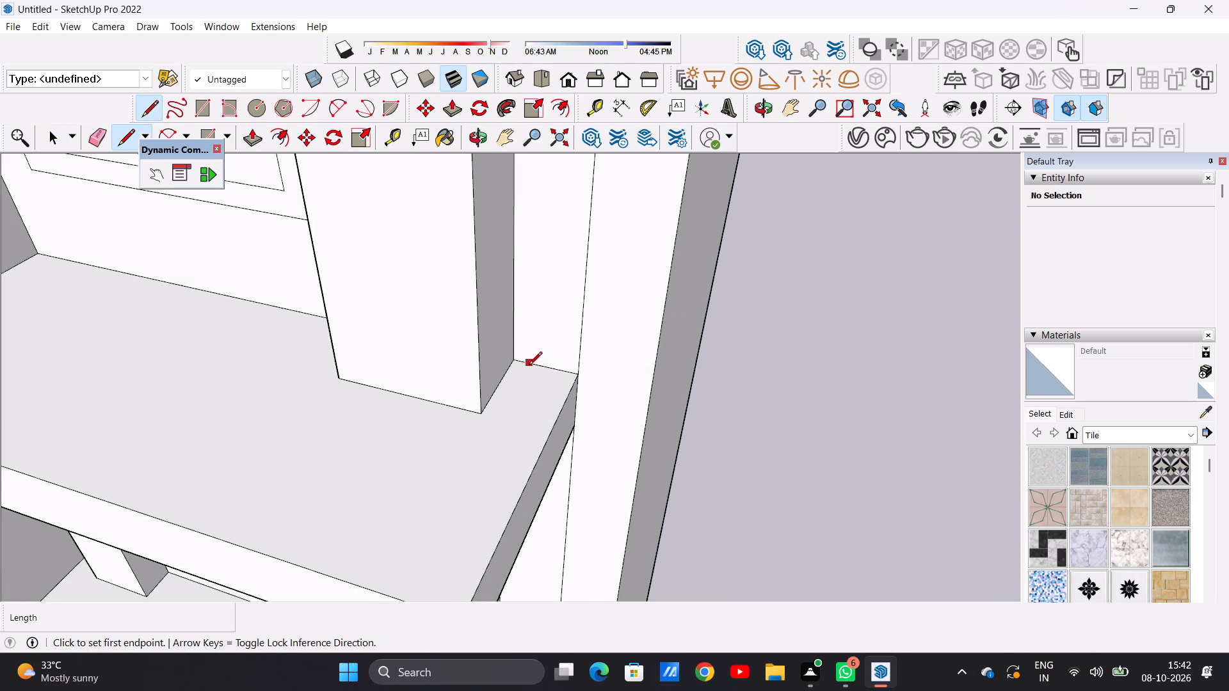
pyautogui.click(525, 364)
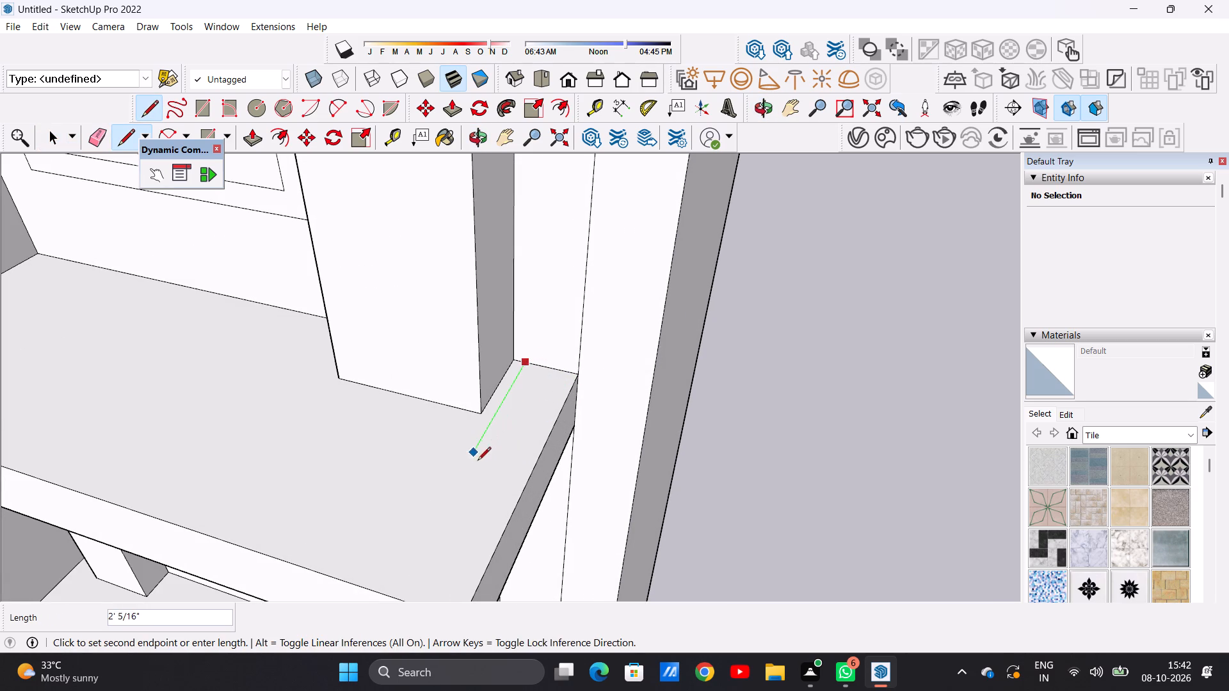
pyautogui.click(413, 550)
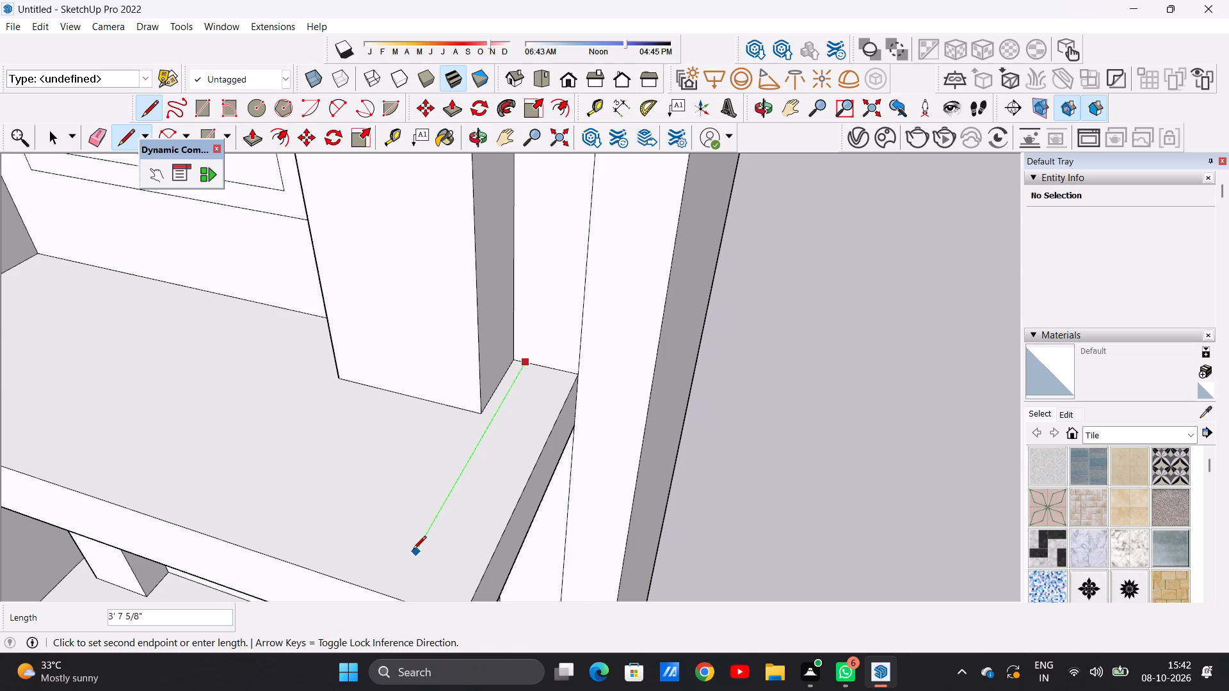
pyautogui.scroll(-9, 348, 511)
pyautogui.scroll(-4, 269, 494)
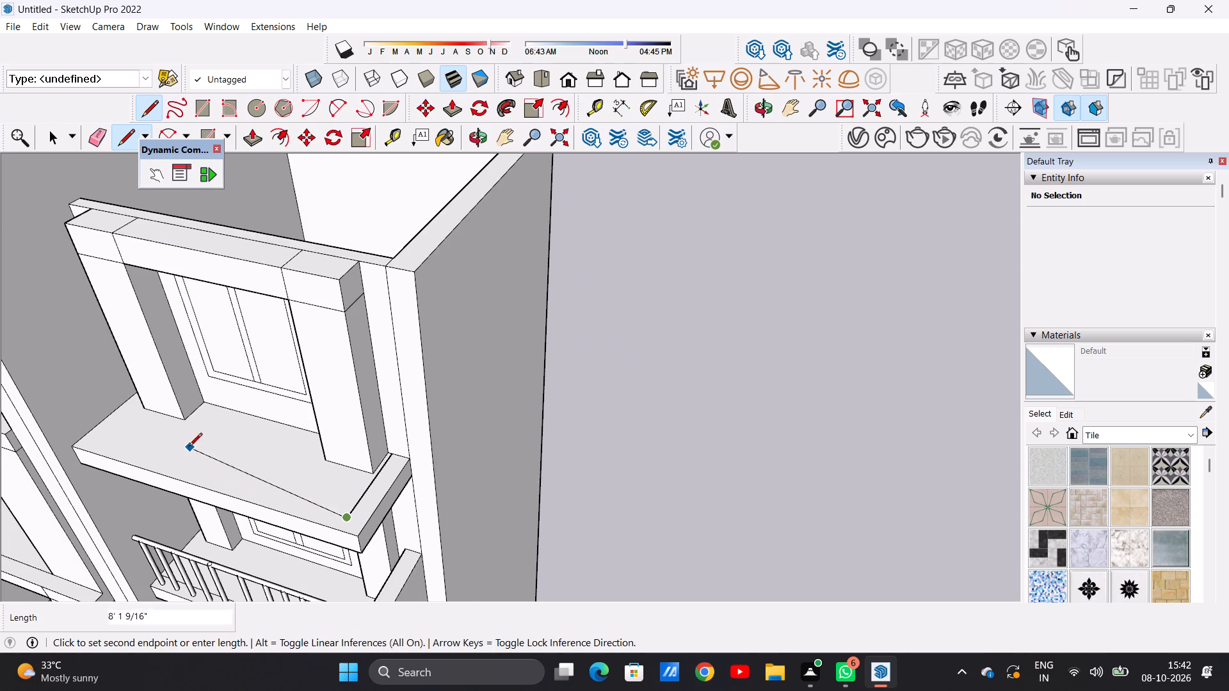
pyautogui.scroll(9, 119, 442)
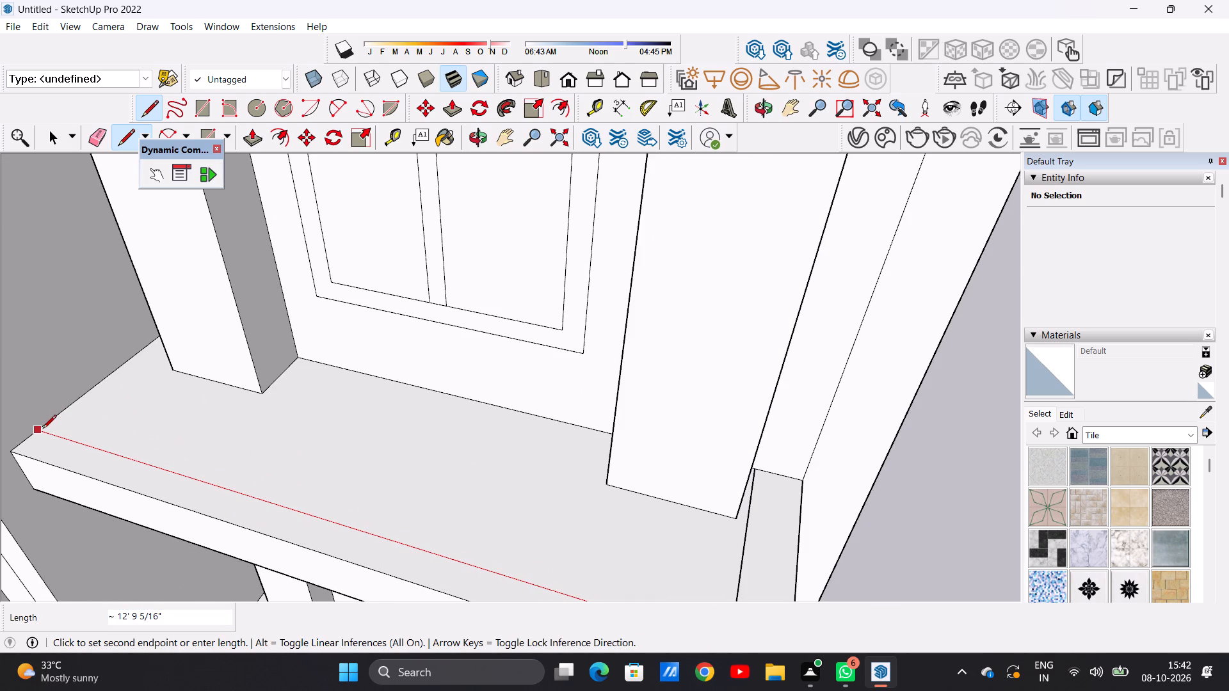
pyautogui.click(43, 429)
pyautogui.press('space')
# Draw a line about 7 3/16" long across the slab's front border strip near the outer corner, separating an L-shaped corner face.
pyautogui.scroll(-10, 406, 522)
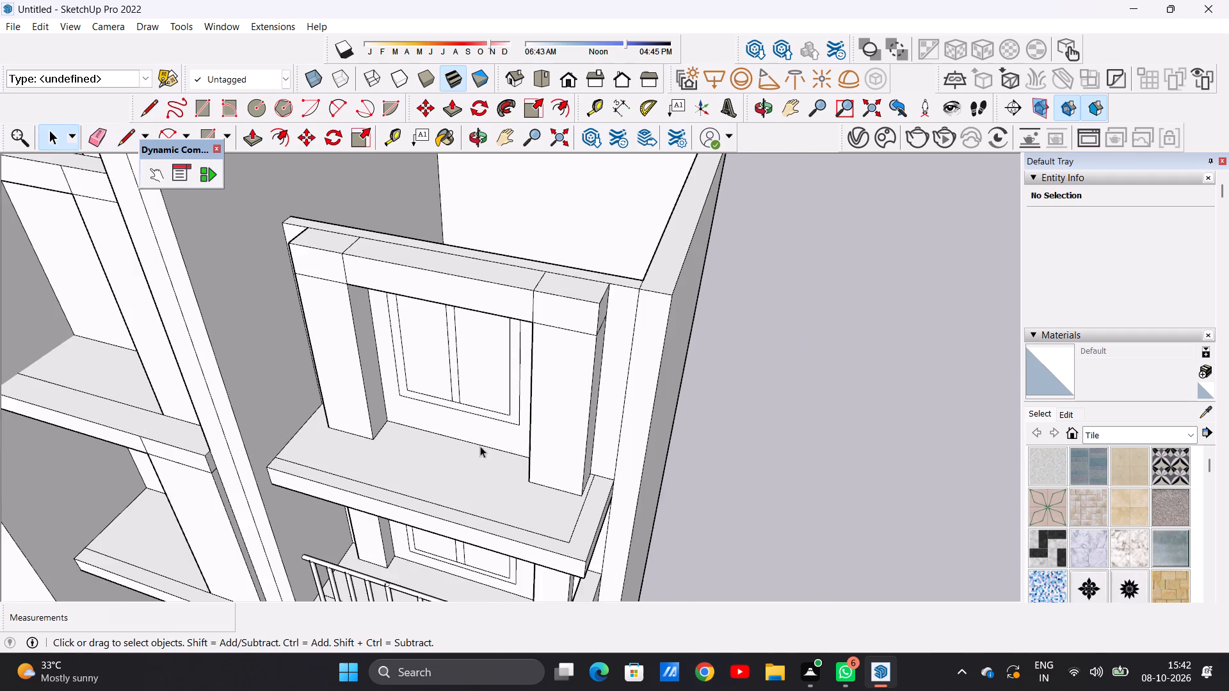
pyautogui.moveTo(400, 493); pyautogui.dragTo(473, 554, button='middle')
pyautogui.scroll(-3, 471, 459)
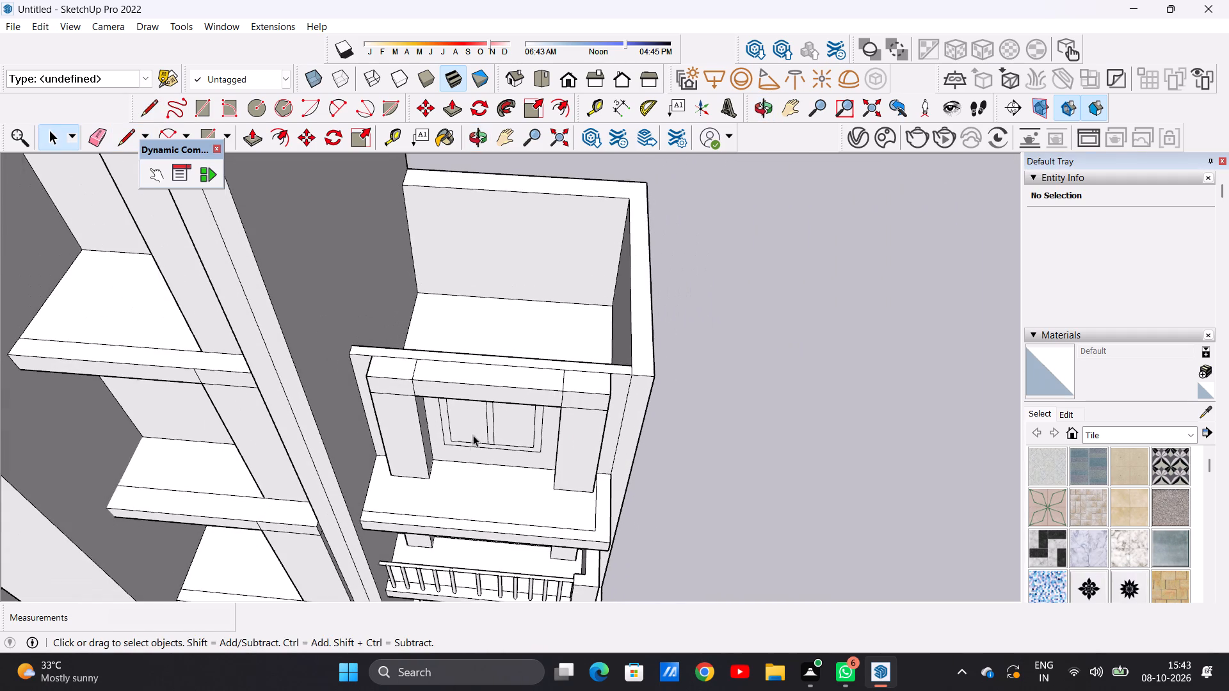
pyautogui.scroll(6, 565, 579)
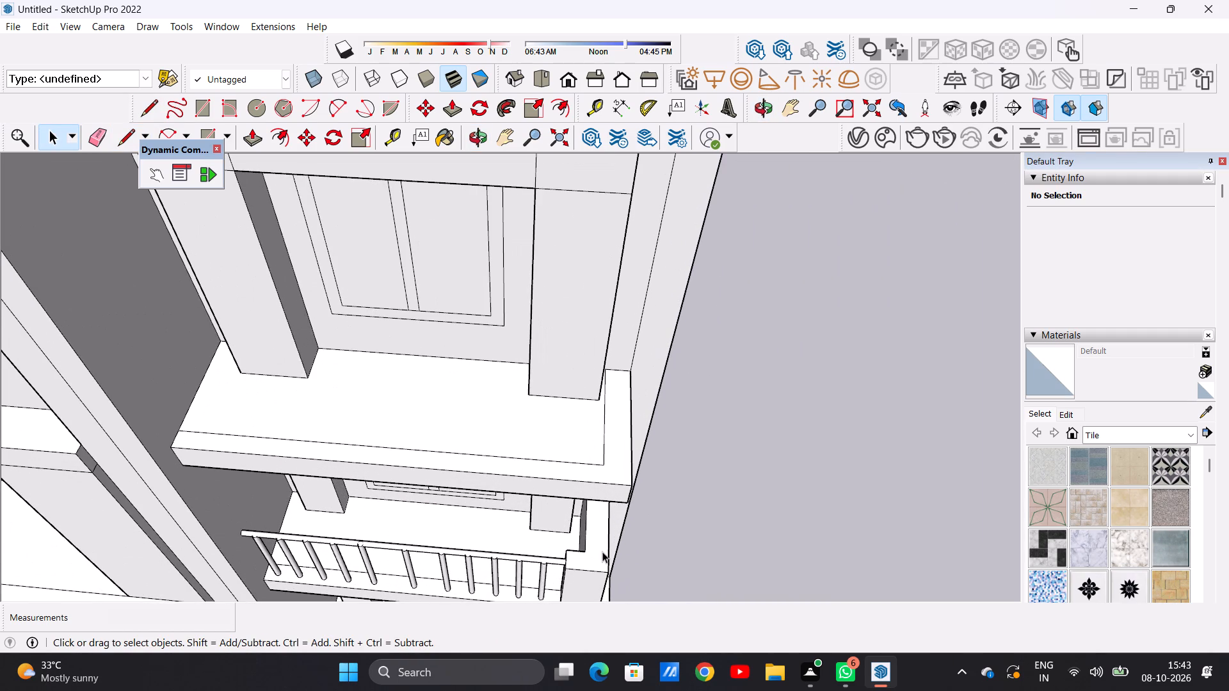
pyautogui.press('l')
pyautogui.scroll(5, 587, 493)
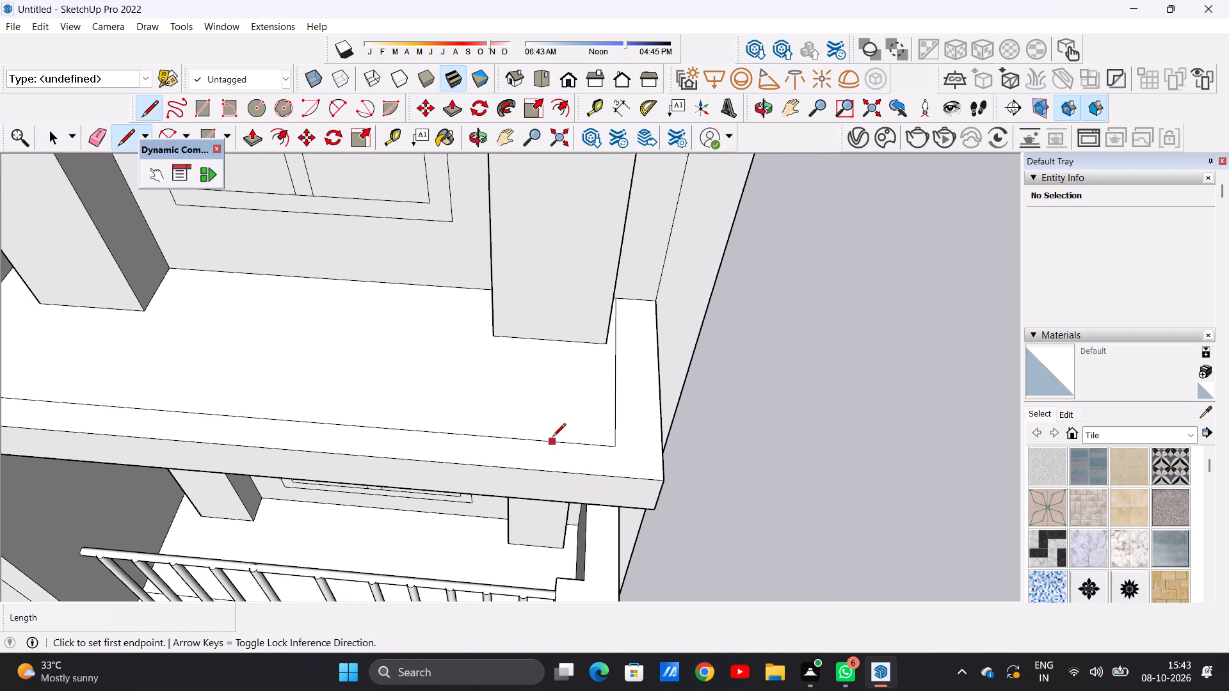
pyautogui.click(547, 440)
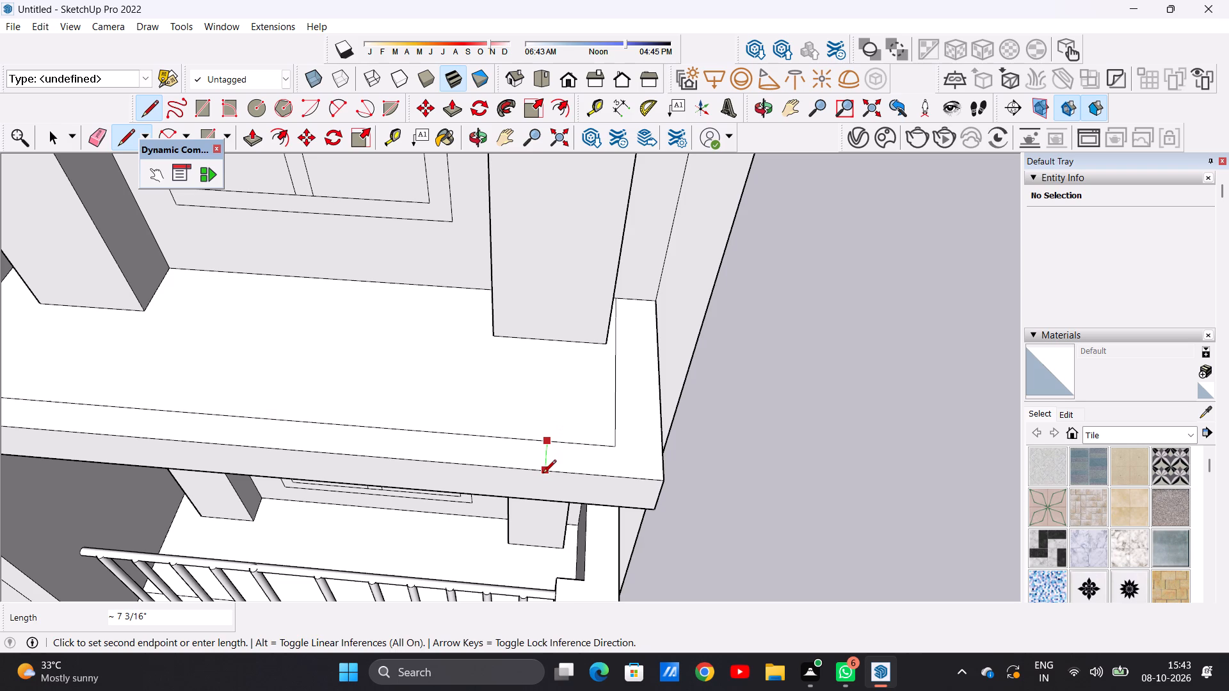
pyautogui.click(543, 474)
pyautogui.press('space')
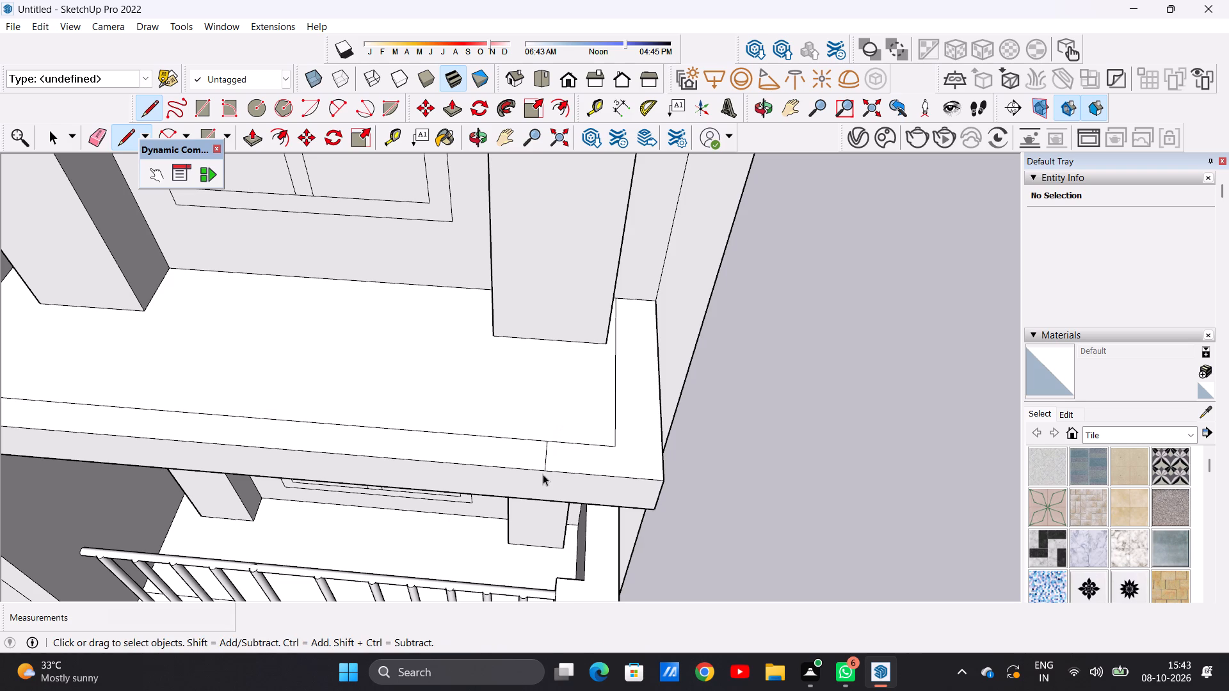
# Push/Pull the L-shaped corner face up 4' to form the balcony's corner parapet.
pyautogui.press('p')
pyautogui.click(643, 438)
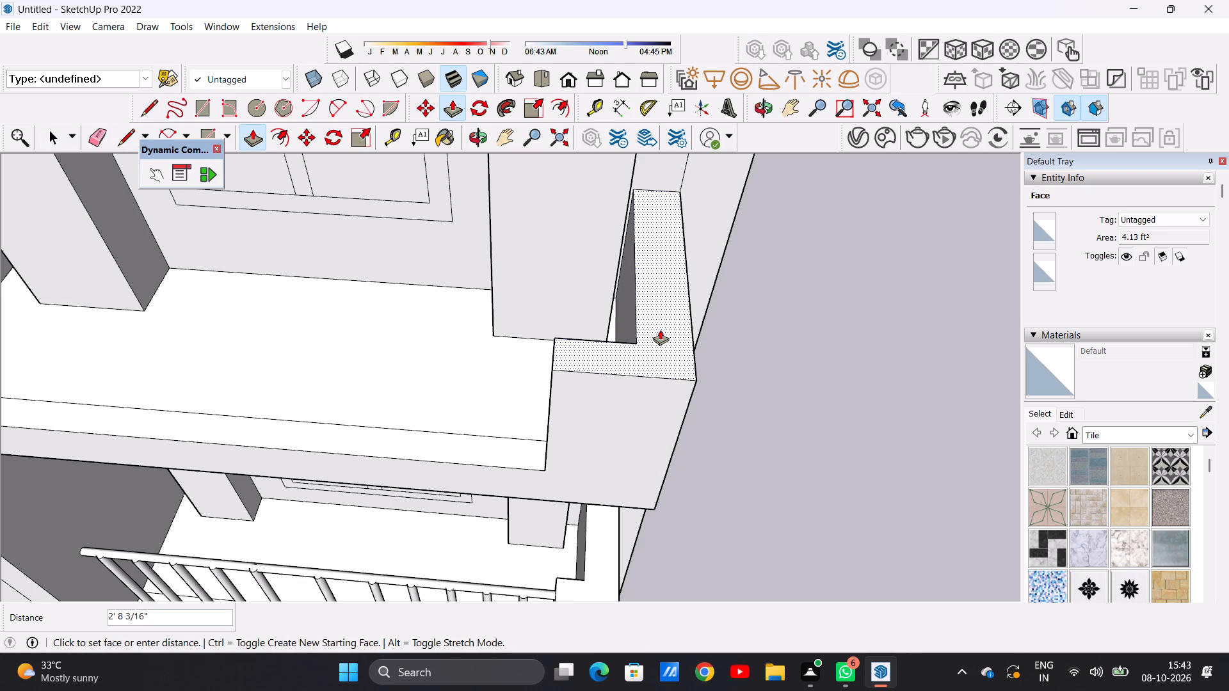
pyautogui.write("4'")
pyautogui.press('Return')
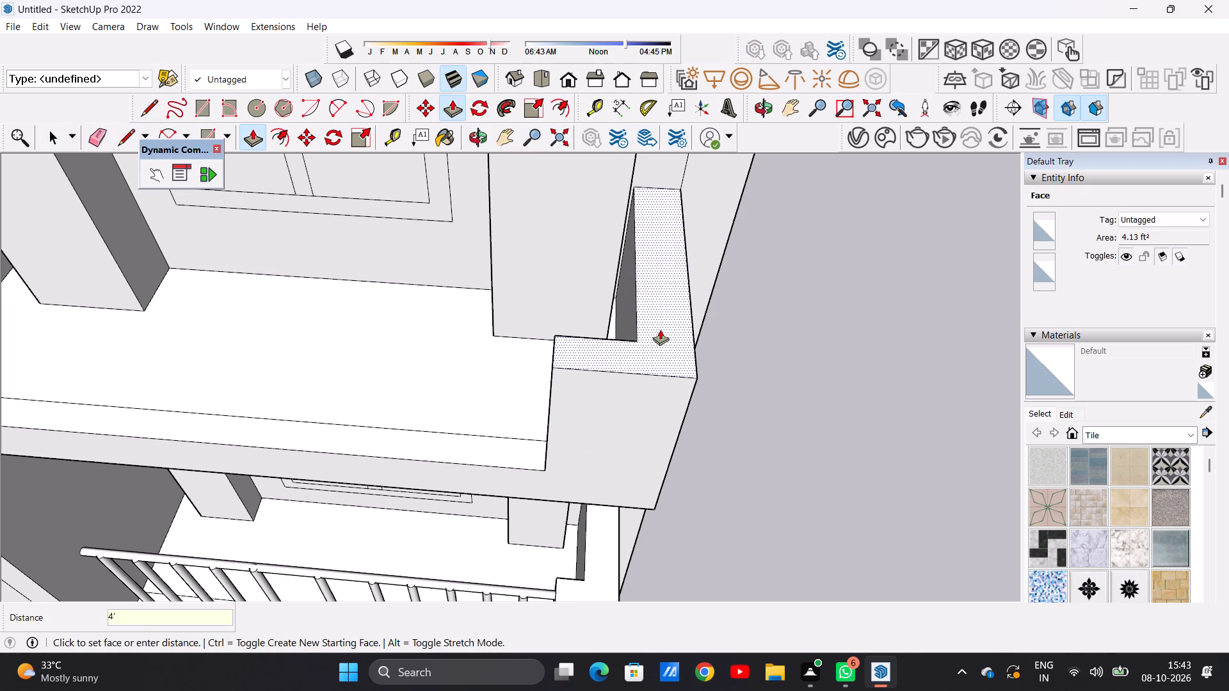
pyautogui.press('space')
# Draw a circle of 1 3/4" radius near the top of the corner parapet's narrow end face, facing the tower.
pyautogui.scroll(-7, 716, 427)
pyautogui.scroll(1, 662, 401)
pyautogui.scroll(-4, 662, 401)
pyautogui.moveTo(684, 459); pyautogui.dragTo(678, 410, button='middle')
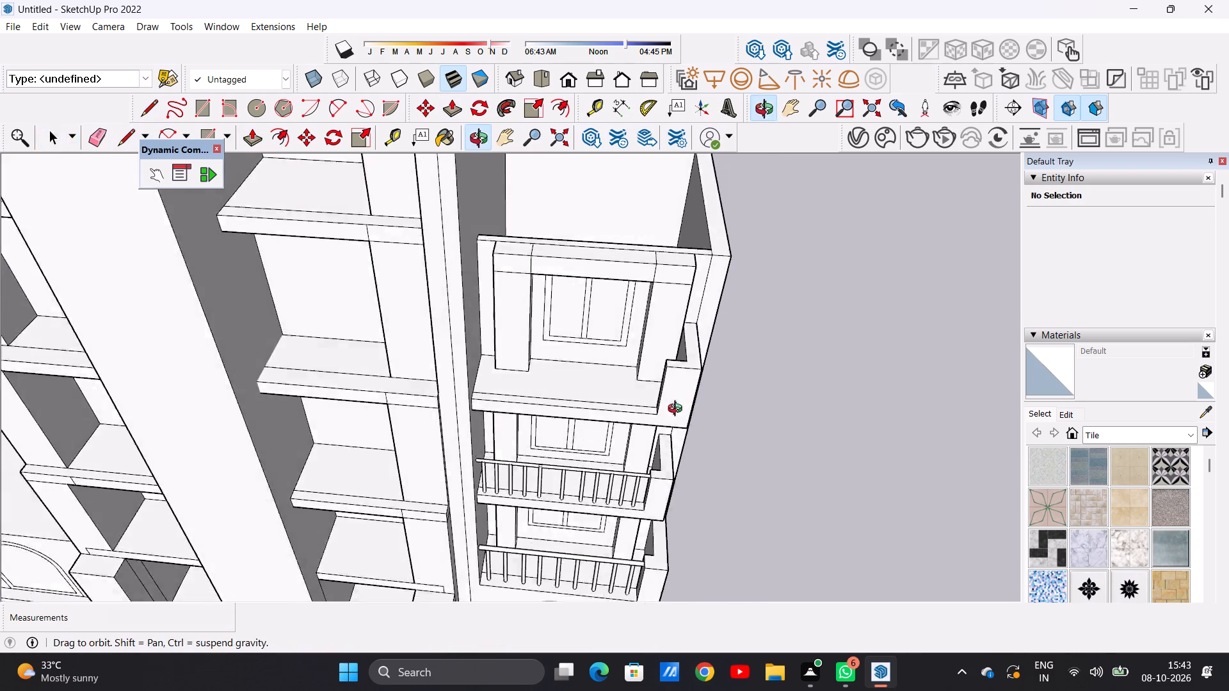
pyautogui.moveTo(678, 410); pyautogui.dragTo(672, 282, button='middle')
pyautogui.scroll(-6, 668, 330)
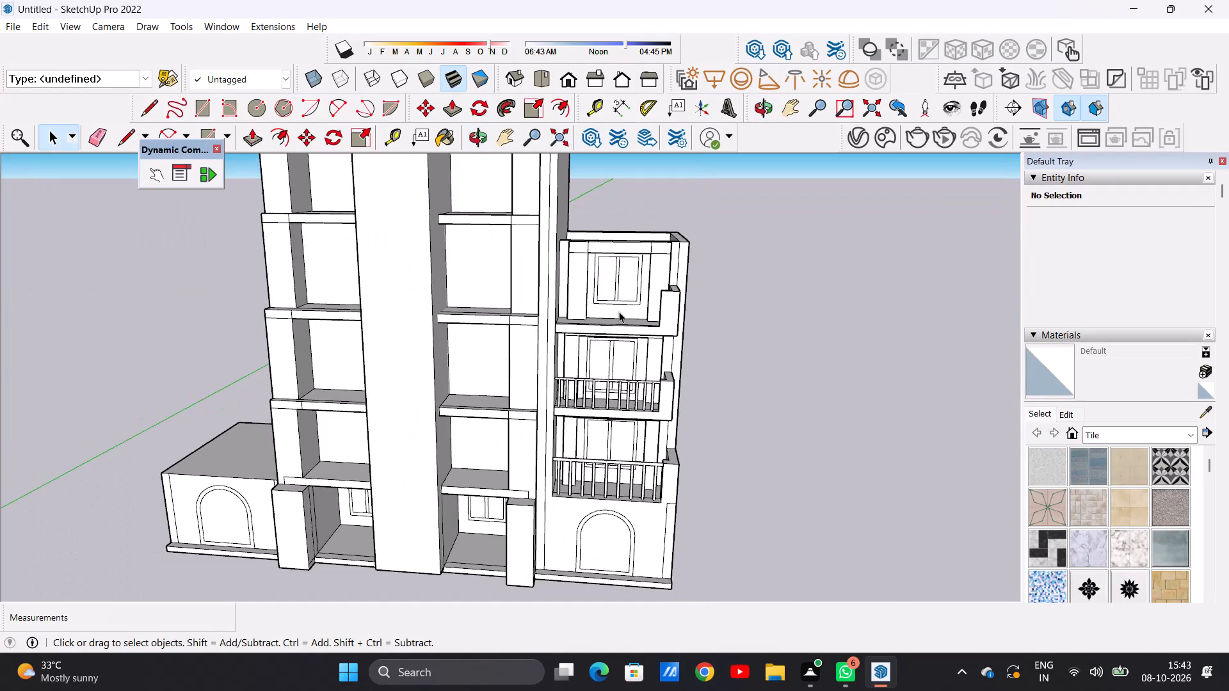
pyautogui.moveTo(619, 310); pyautogui.dragTo(819, 333, button='middle')
pyautogui.scroll(12, 640, 296)
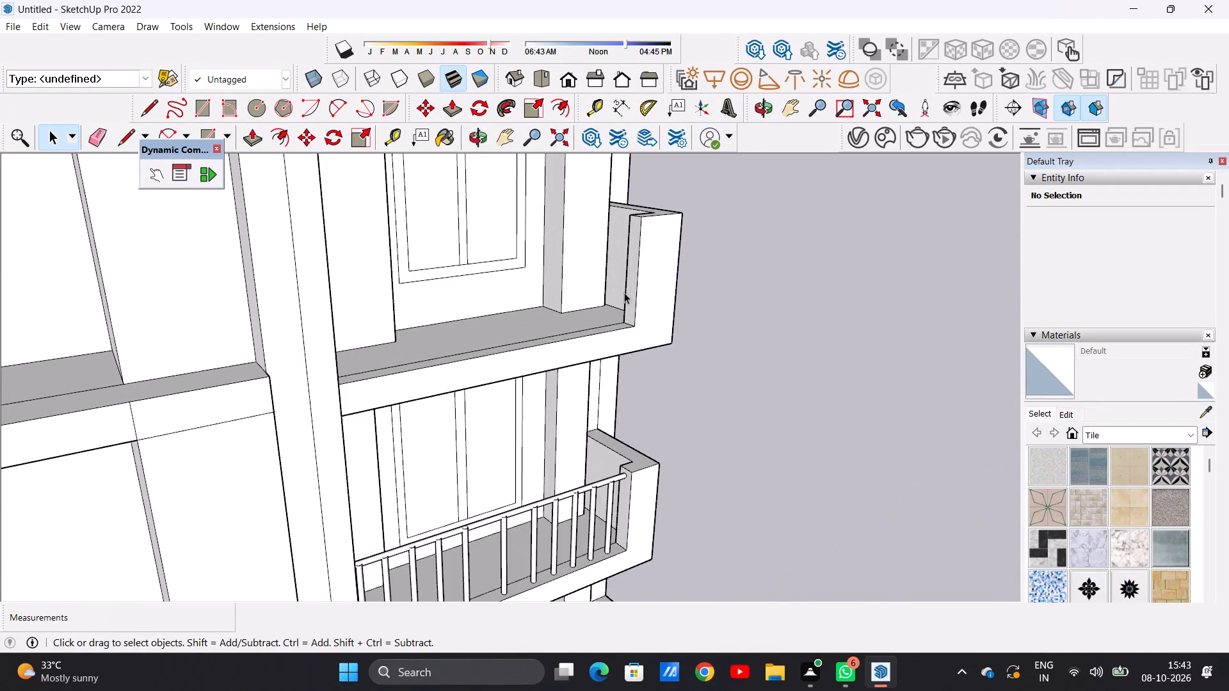
pyautogui.moveTo(624, 292); pyautogui.dragTo(726, 372, button='middle')
pyautogui.scroll(5, 636, 227)
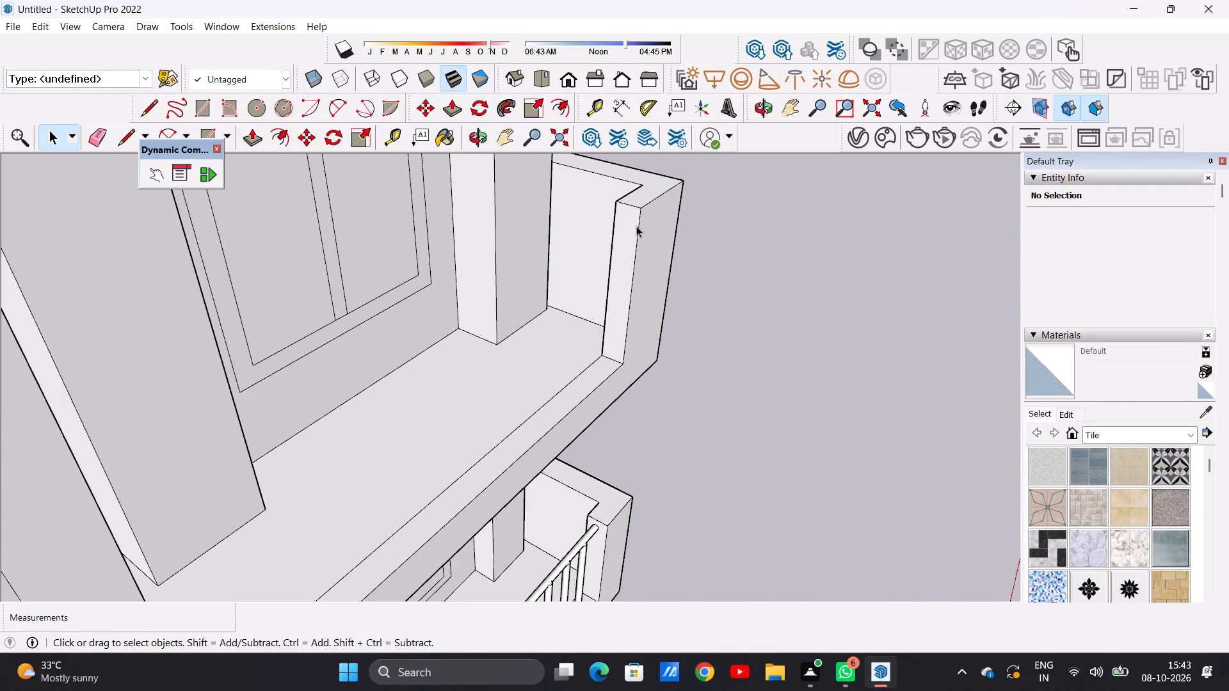
pyautogui.scroll(4, 631, 225)
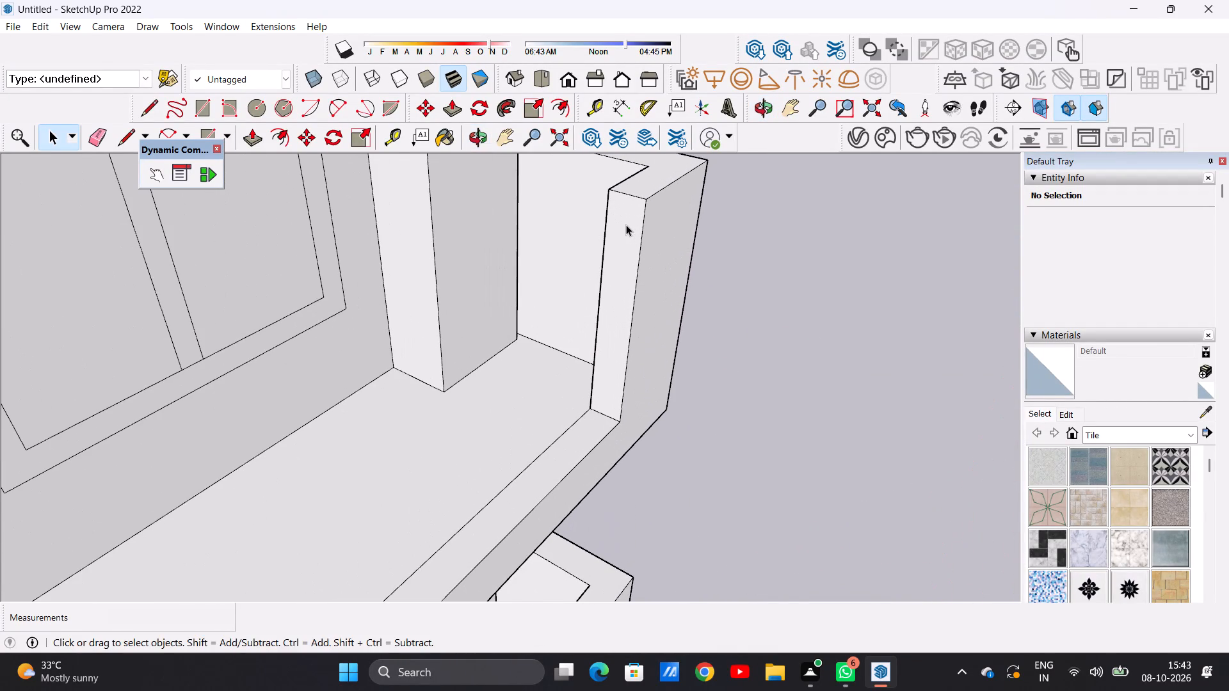
pyautogui.press('c')
pyautogui.scroll(2, 629, 234)
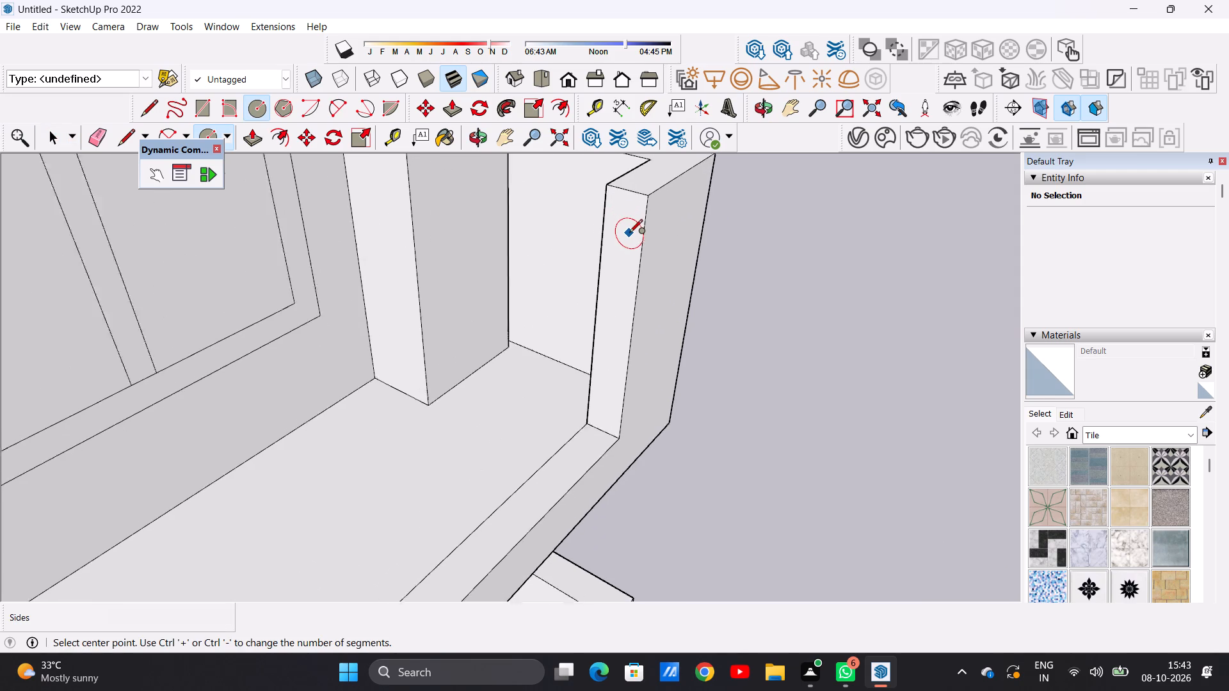
pyautogui.scroll(3, 629, 234)
pyautogui.click(620, 214)
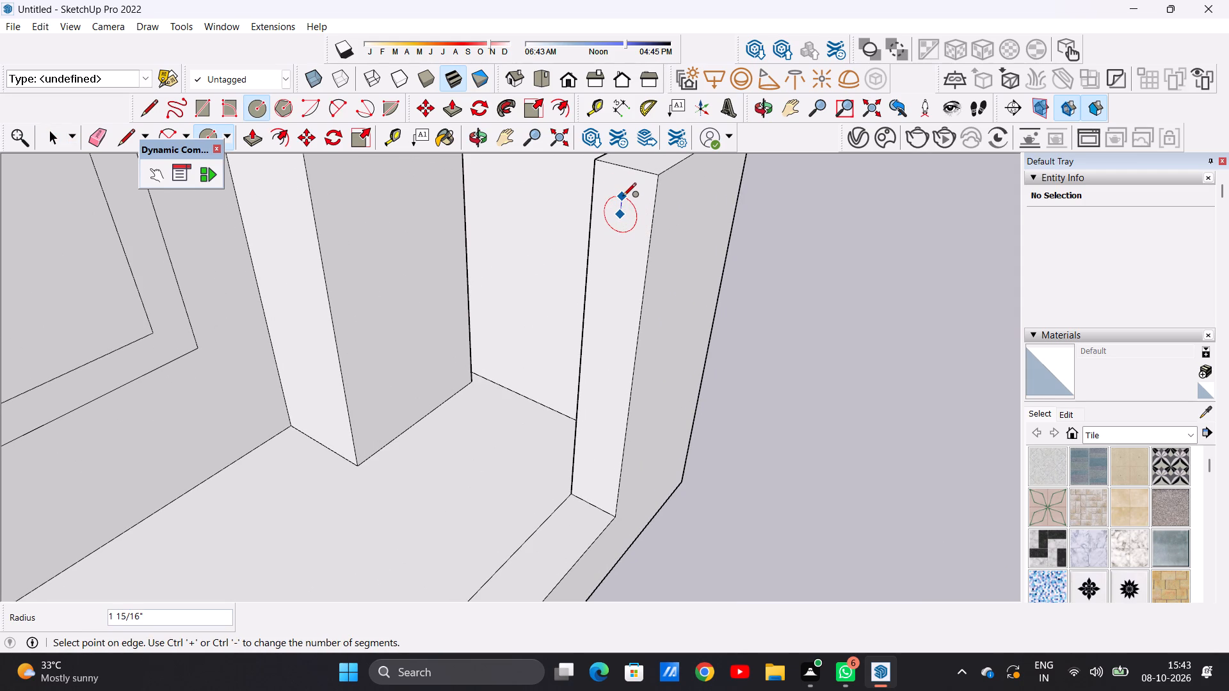
pyautogui.click(625, 198)
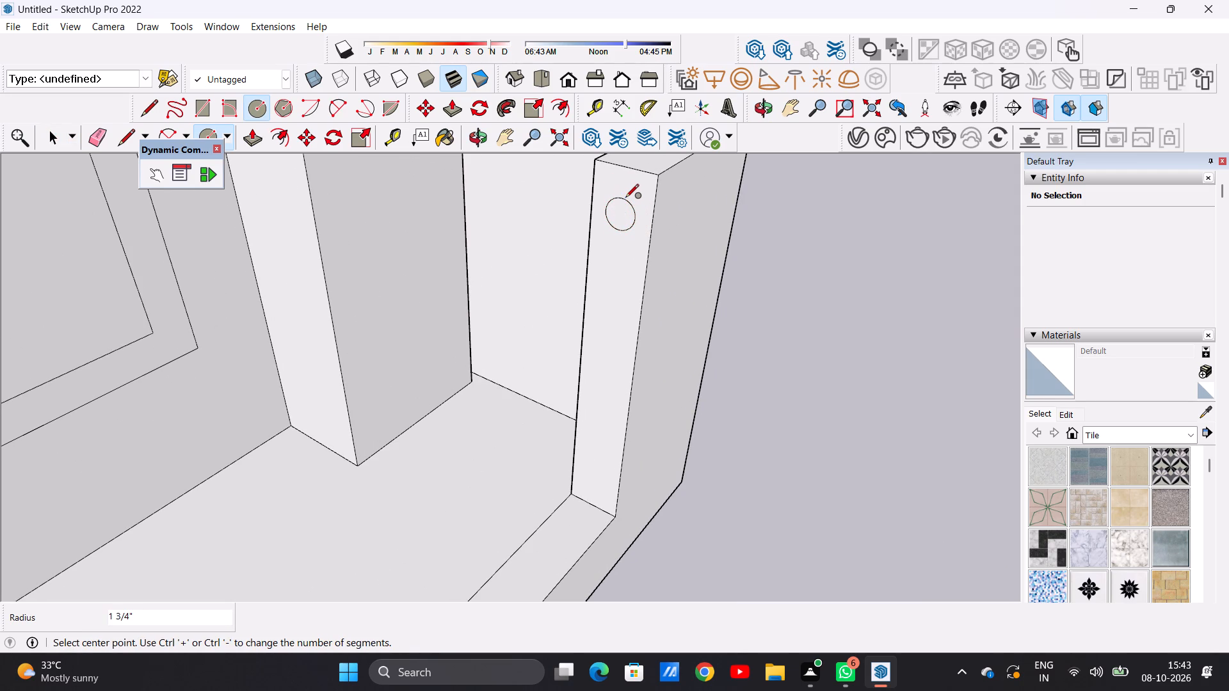
pyautogui.press('space')
# Push/Pull the circle about 11' 7 3/16" across the balcony front to the tower's side wall, forming the handrail.
pyautogui.press('p')
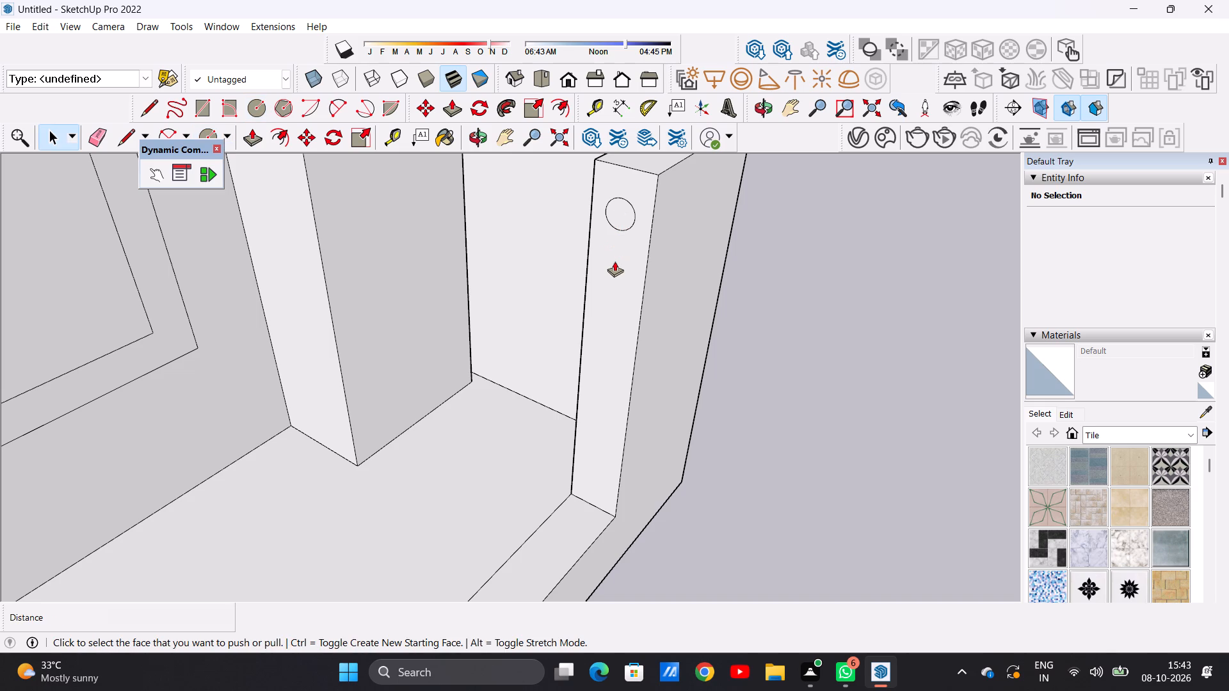
pyautogui.click(618, 213)
pyautogui.scroll(-9, 598, 270)
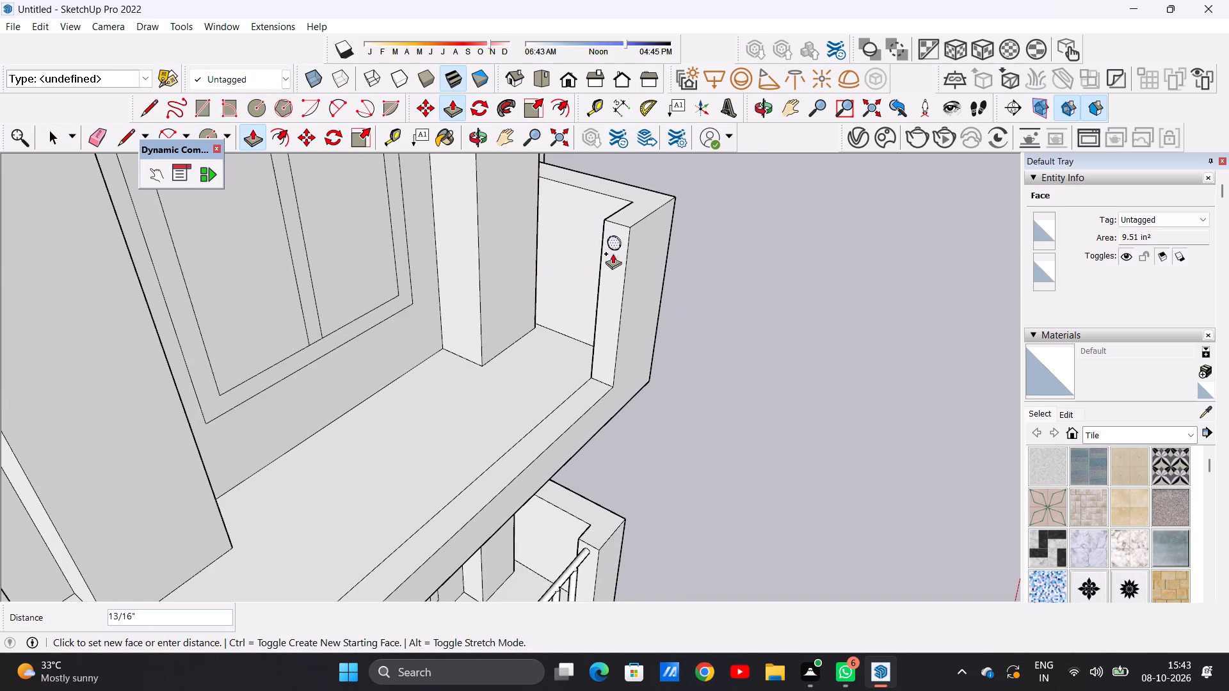
pyautogui.scroll(-7, 467, 312)
pyautogui.moveTo(502, 306); pyautogui.dragTo(285, 313, button='middle')
pyautogui.scroll(3, 277, 308)
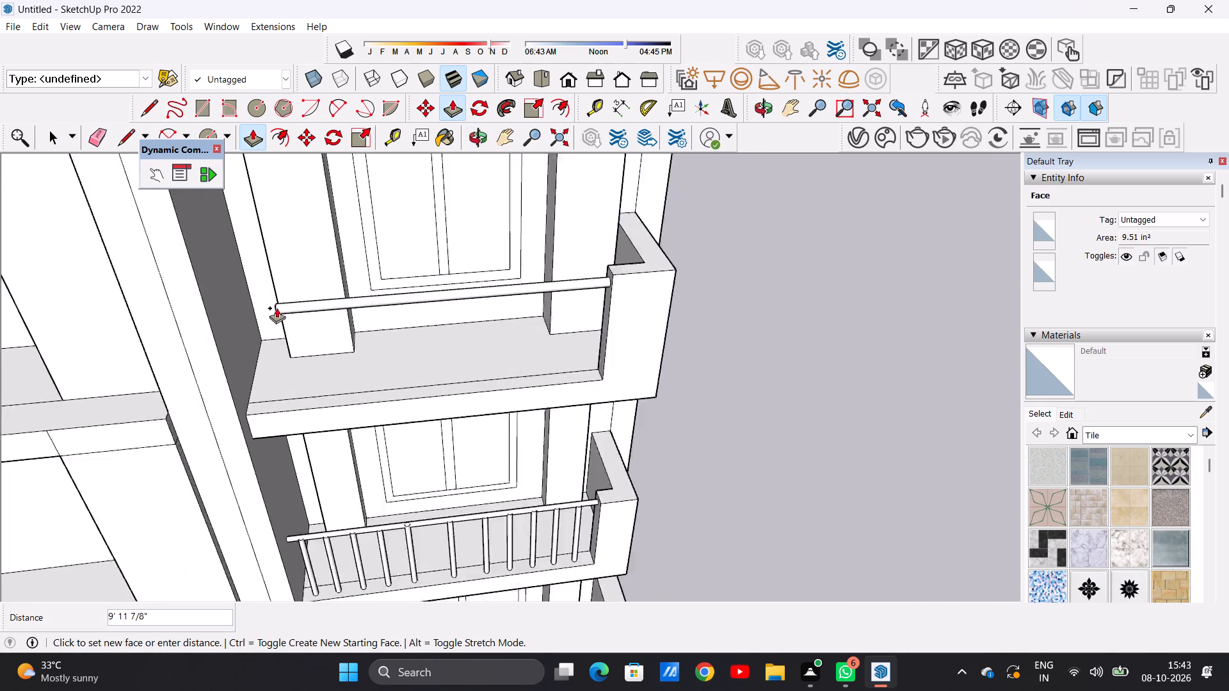
pyautogui.scroll(9, 277, 308)
pyautogui.click(138, 274)
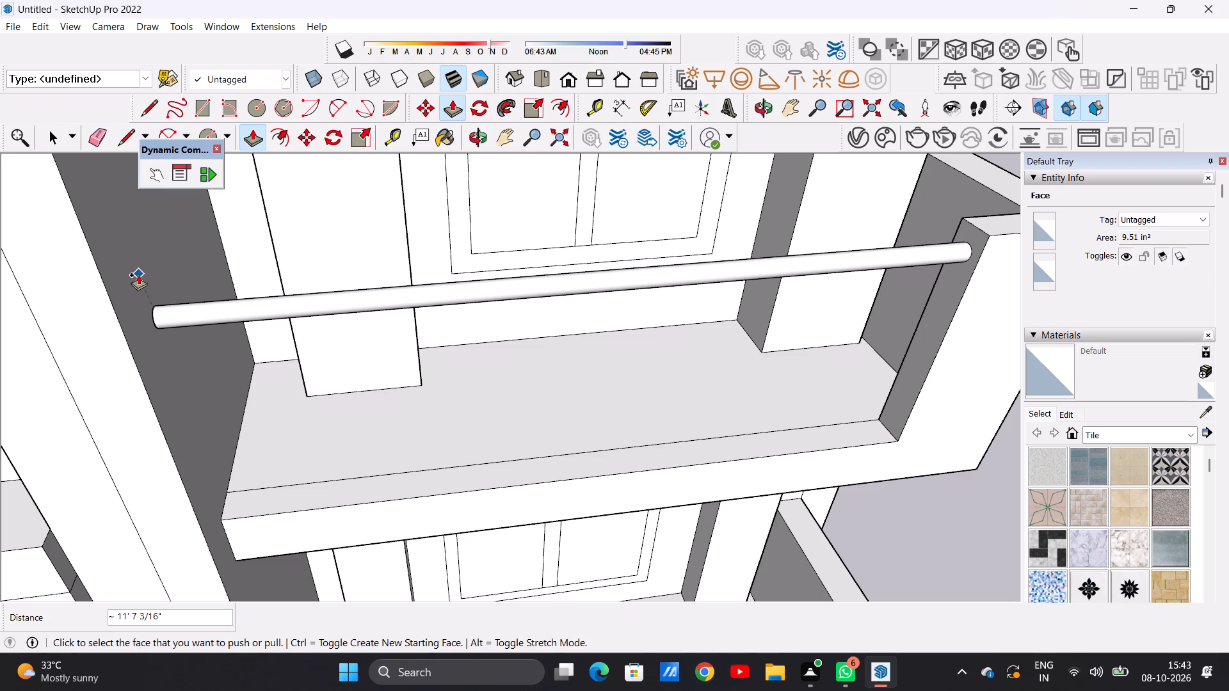
pyautogui.press('space')
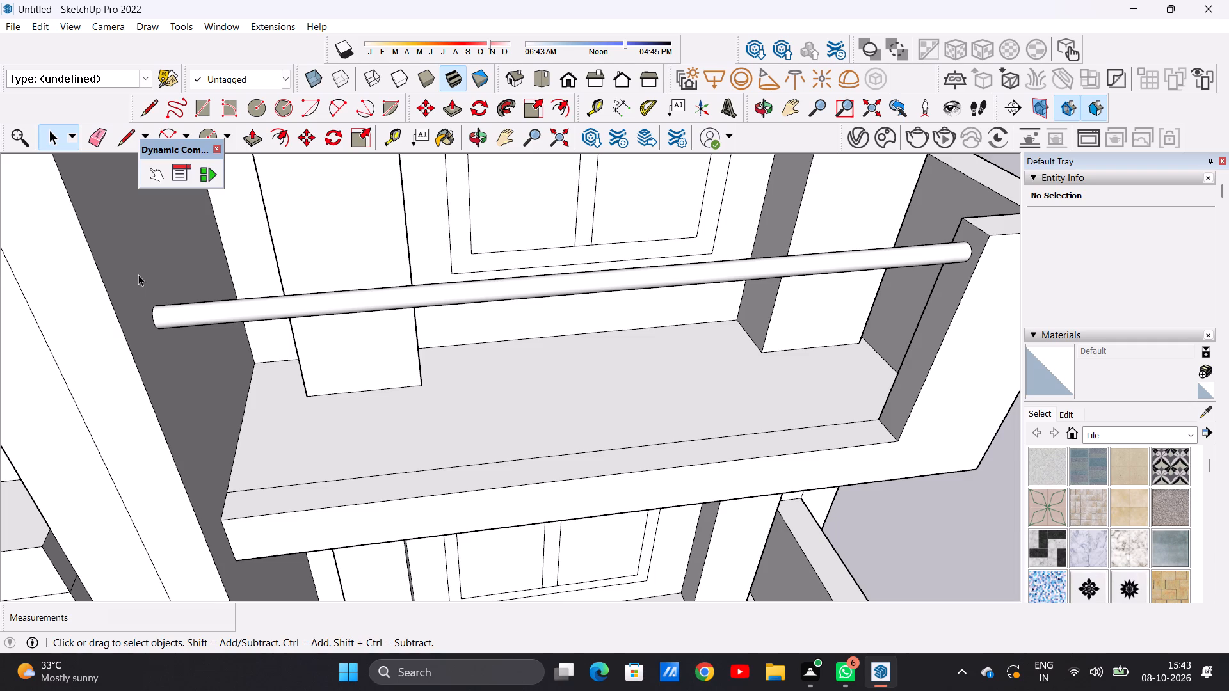
pyautogui.press('space')
# Draw a circle of about 1 7/16" radius on the top-storey slab's front border strip, close to the corner parapet.
pyautogui.scroll(-7, 577, 352)
pyautogui.moveTo(682, 364); pyautogui.dragTo(609, 421, button='middle')
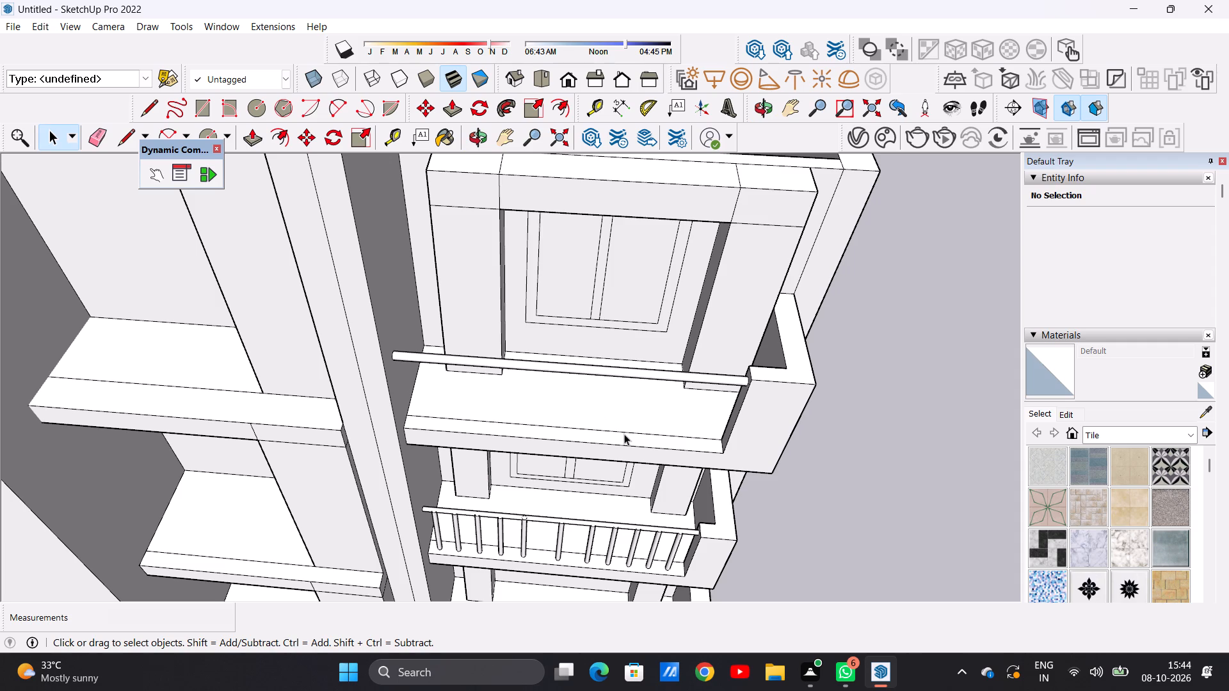
pyautogui.scroll(9, 756, 447)
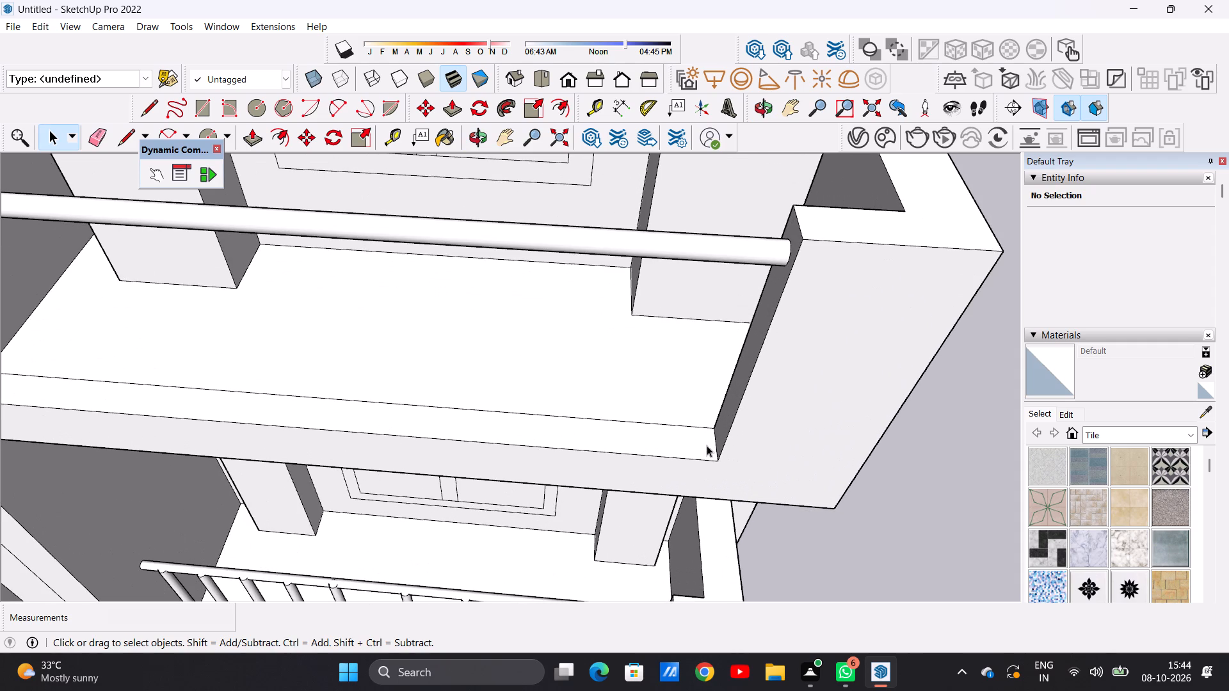
pyautogui.press('c')
pyautogui.scroll(6, 687, 450)
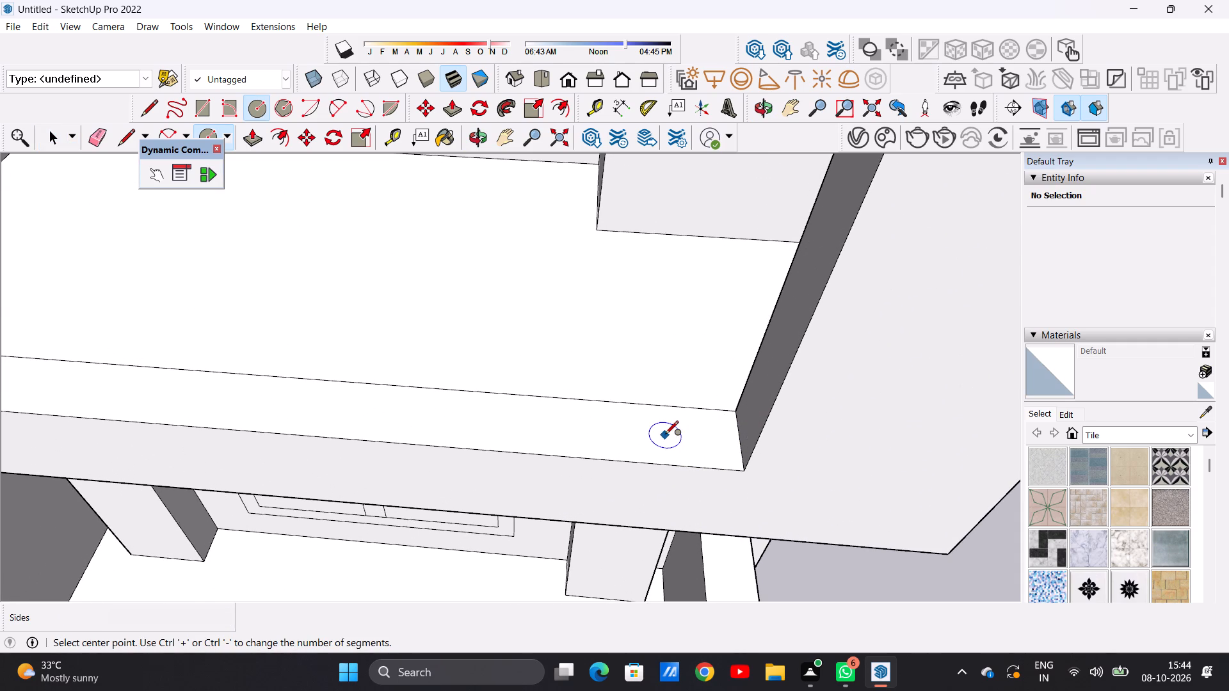
pyautogui.click(663, 431)
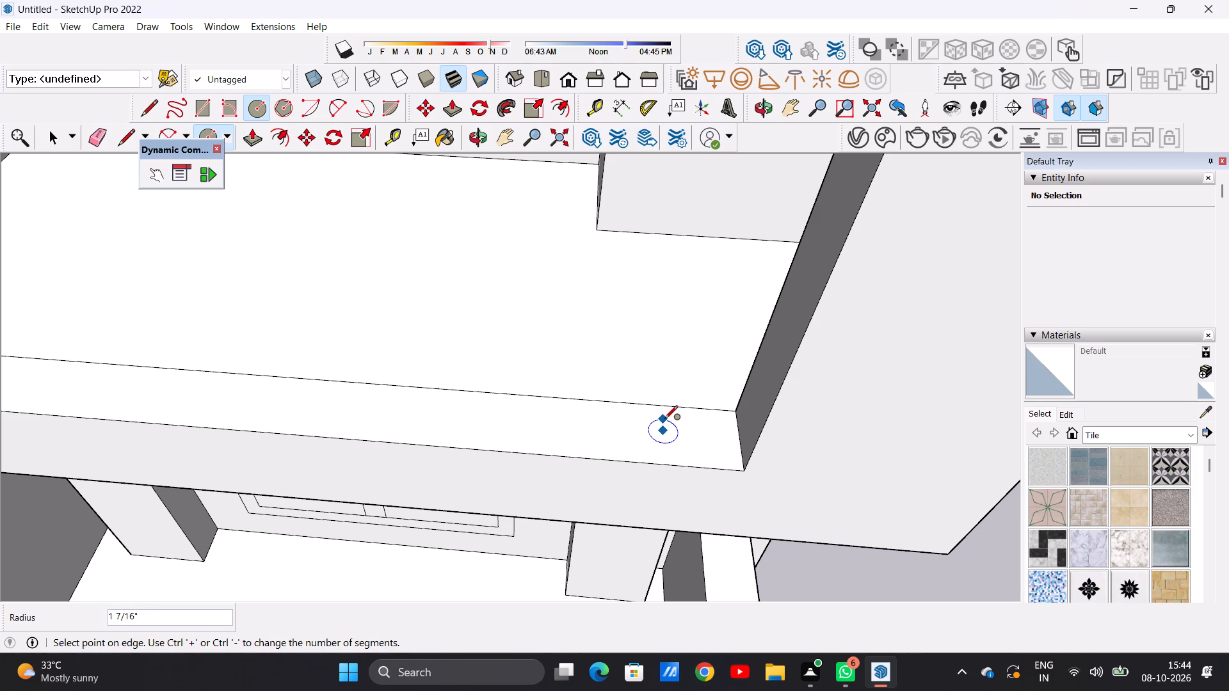
pyautogui.click(664, 420)
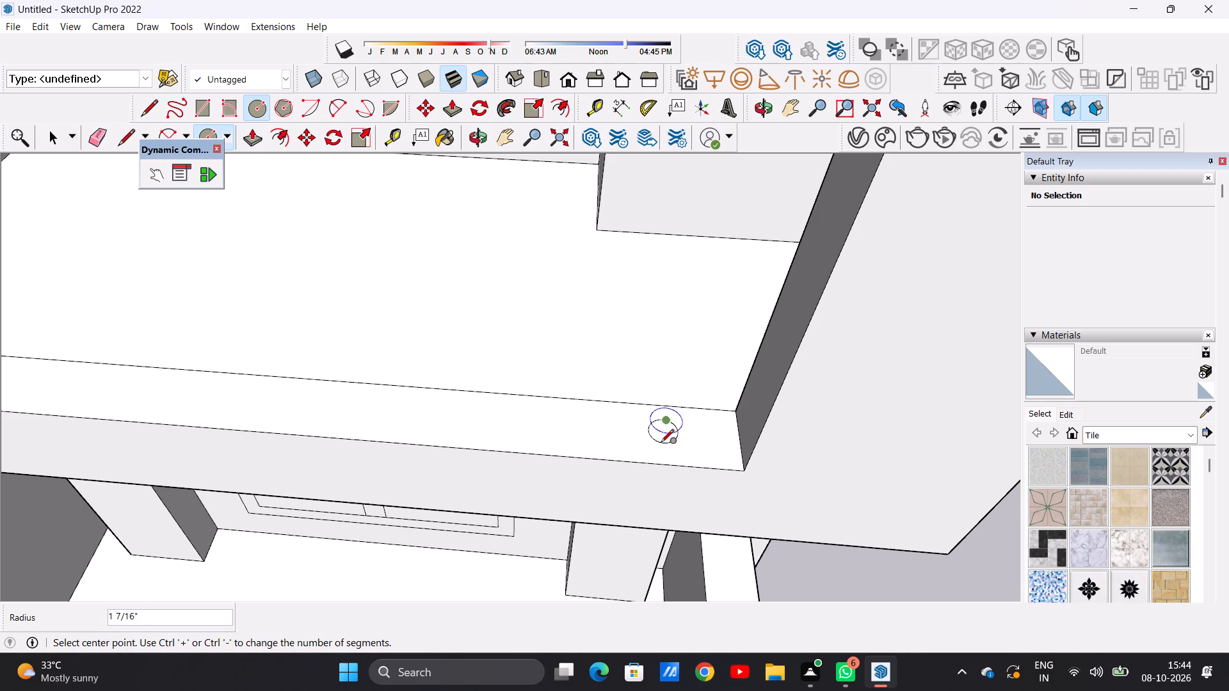
pyautogui.press('space')
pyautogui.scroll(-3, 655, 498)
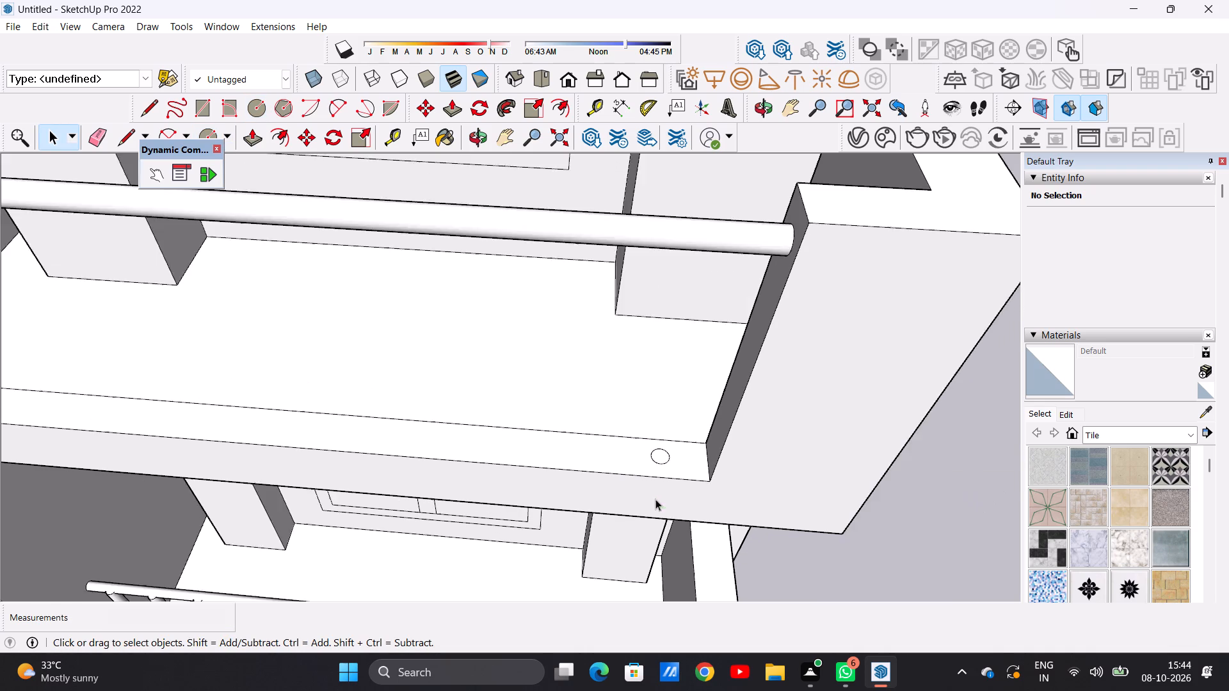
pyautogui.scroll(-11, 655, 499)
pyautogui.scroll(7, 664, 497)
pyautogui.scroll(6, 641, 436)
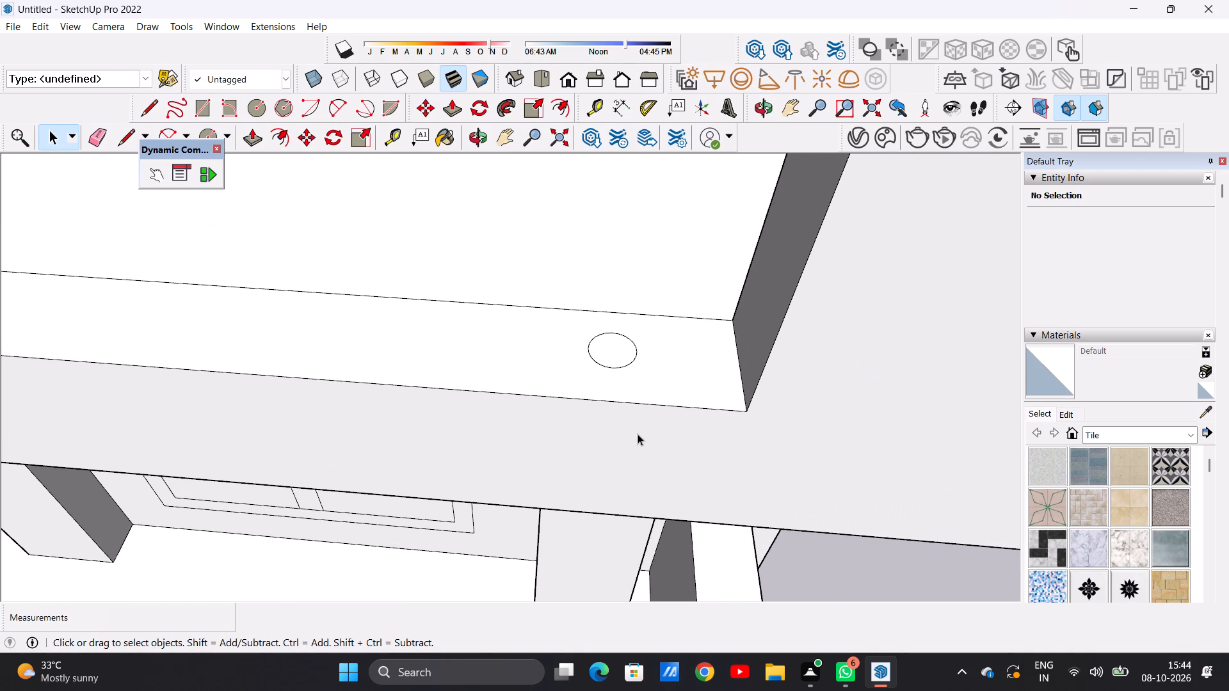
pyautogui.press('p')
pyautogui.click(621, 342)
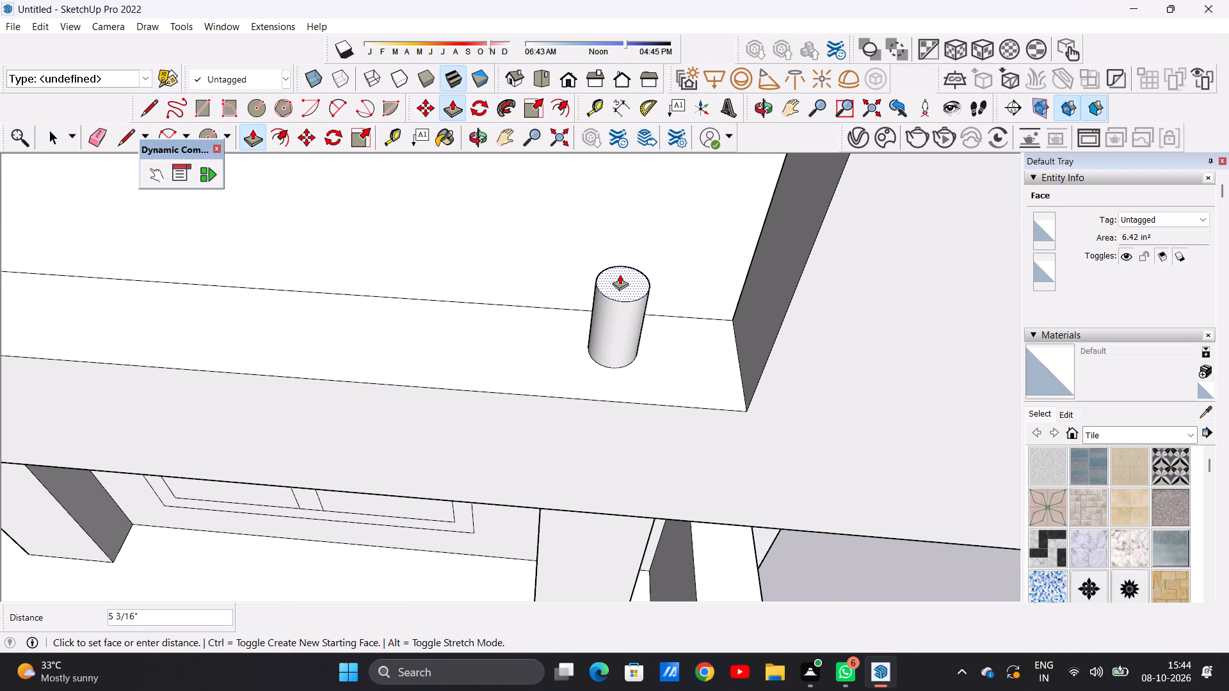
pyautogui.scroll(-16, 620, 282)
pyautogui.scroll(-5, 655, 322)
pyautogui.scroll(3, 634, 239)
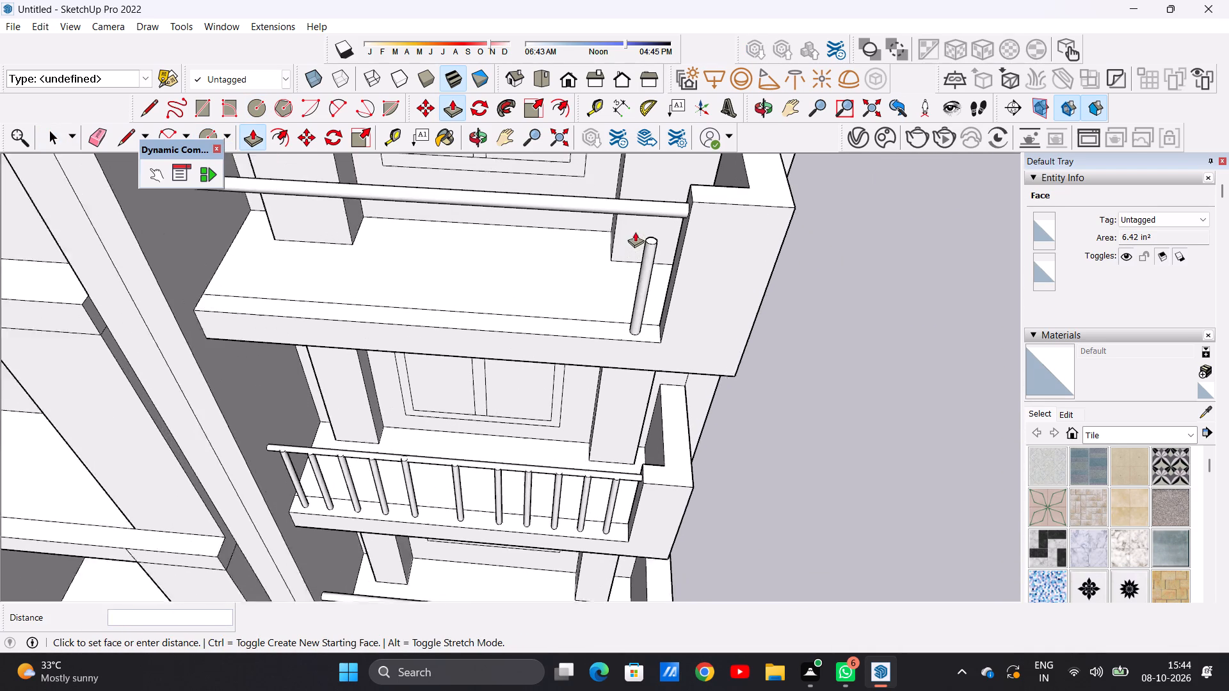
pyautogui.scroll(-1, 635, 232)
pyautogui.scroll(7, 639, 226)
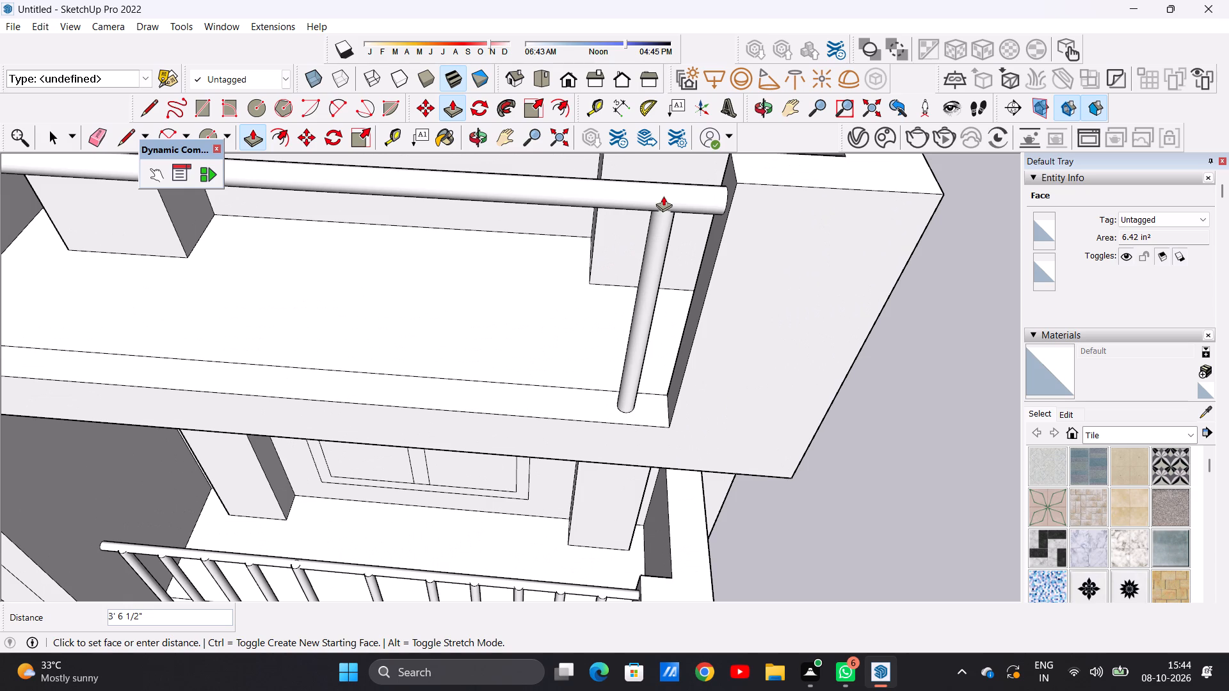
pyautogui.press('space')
# Copy the circle with its face about 10' 4 1/2" along the front border strip to the tower end.
pyautogui.scroll(-9, 625, 312)
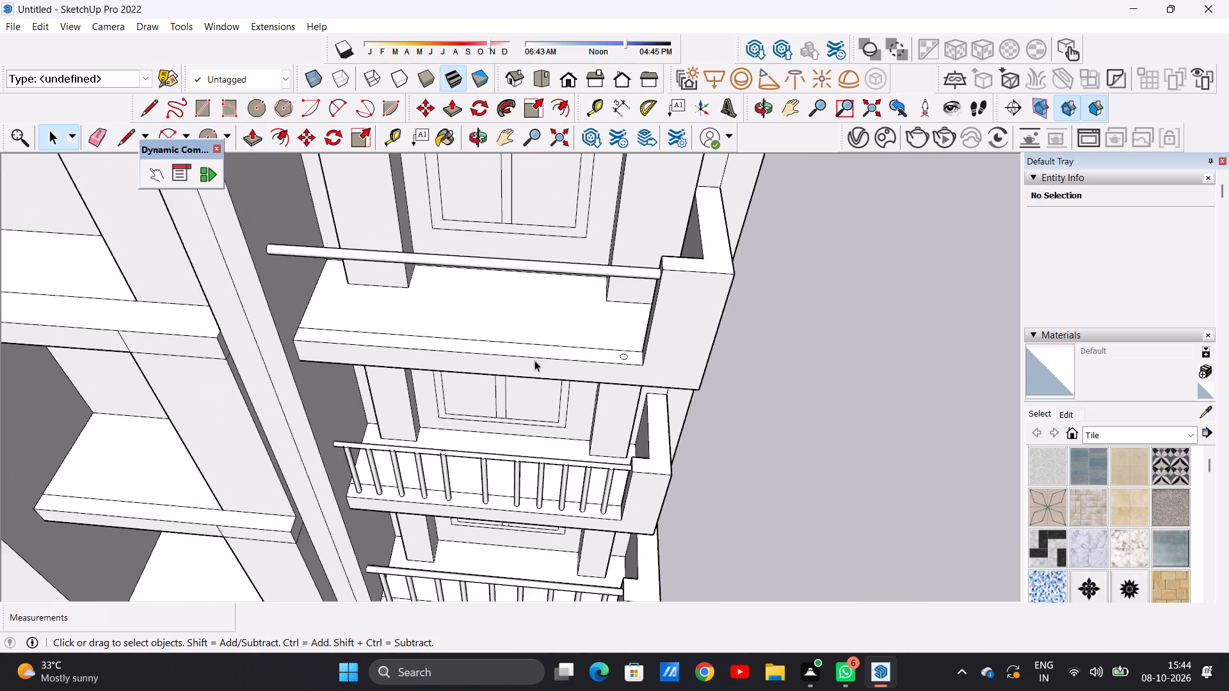
pyautogui.moveTo(524, 361); pyautogui.dragTo(524, 473, button='middle')
pyautogui.scroll(7, 614, 453)
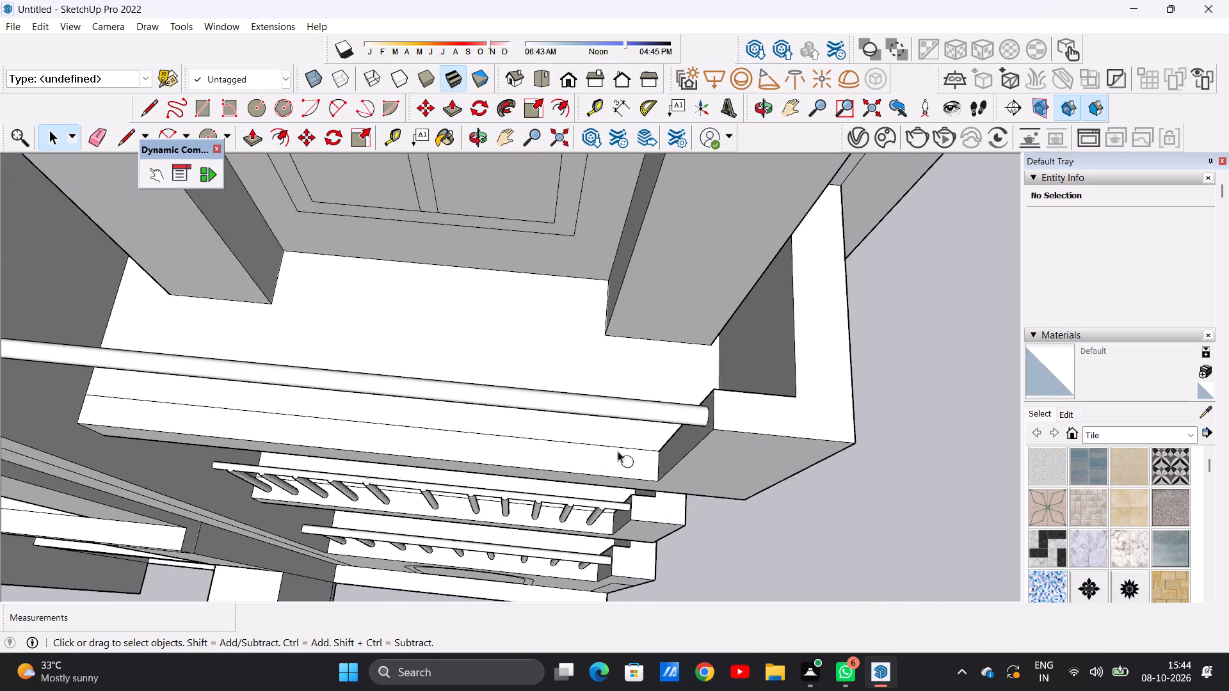
pyautogui.scroll(1, 618, 451)
pyautogui.scroll(-6, 623, 452)
pyautogui.scroll(6, 444, 484)
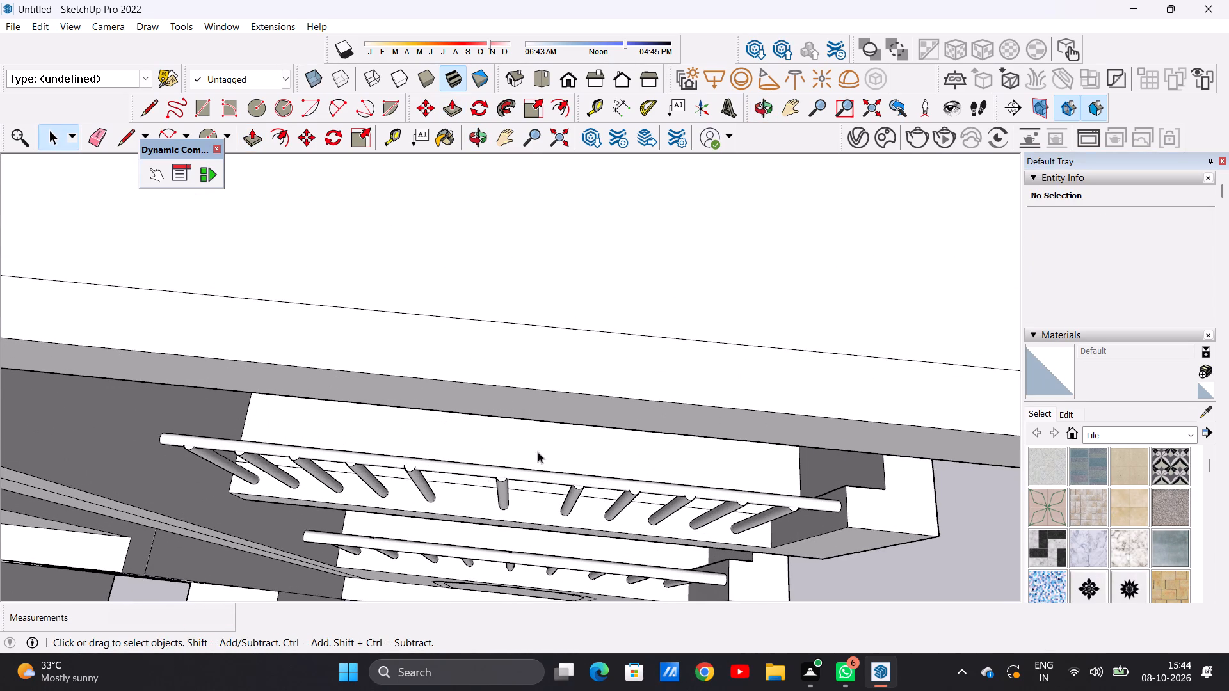
pyautogui.scroll(-3, 538, 452)
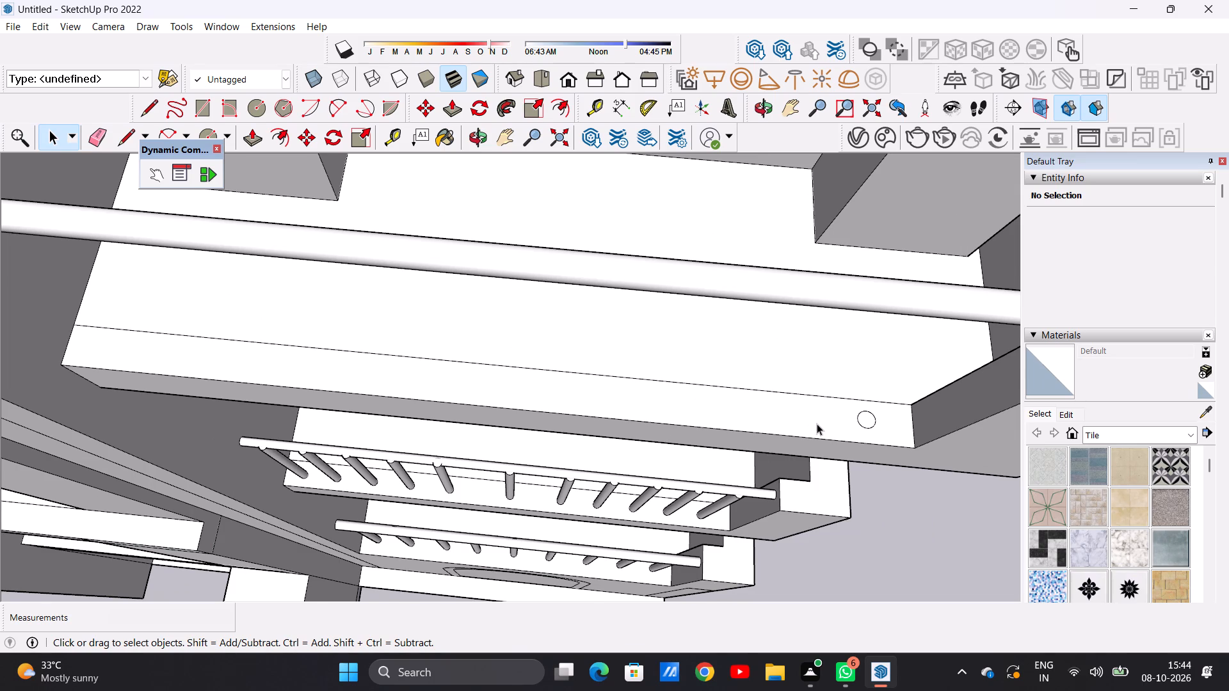
pyautogui.doubleClick(817, 424)
pyautogui.click(885, 549)
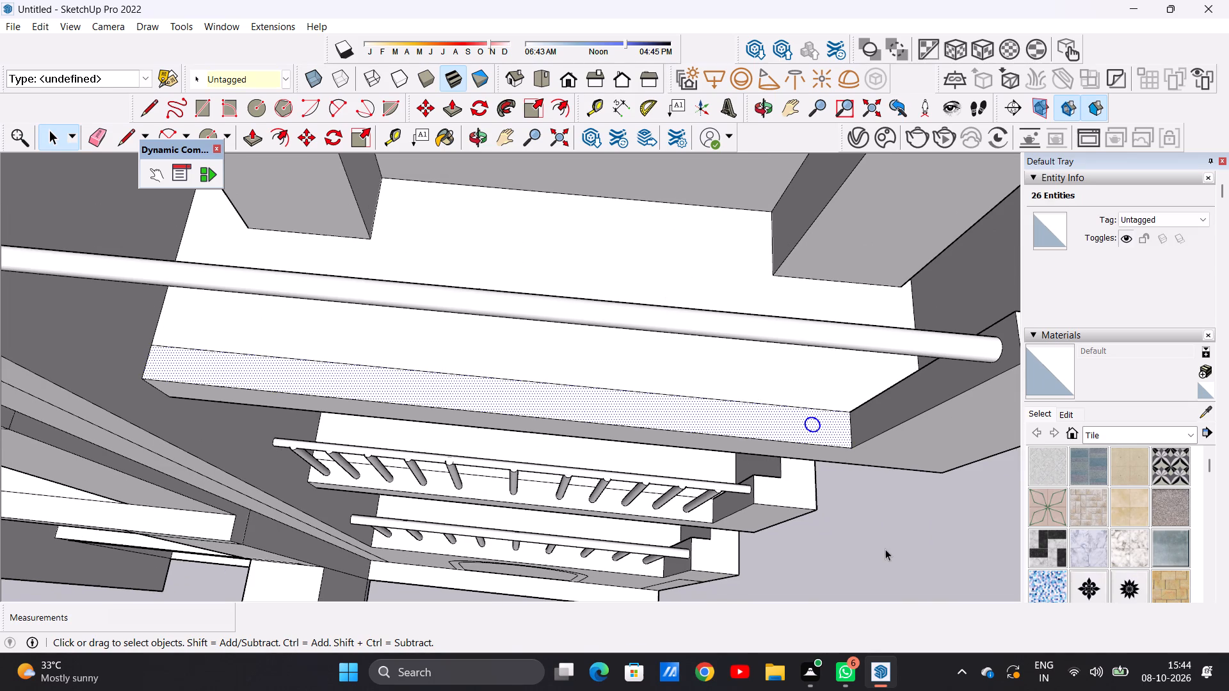
pyautogui.scroll(3, 815, 435)
pyautogui.doubleClick(812, 427)
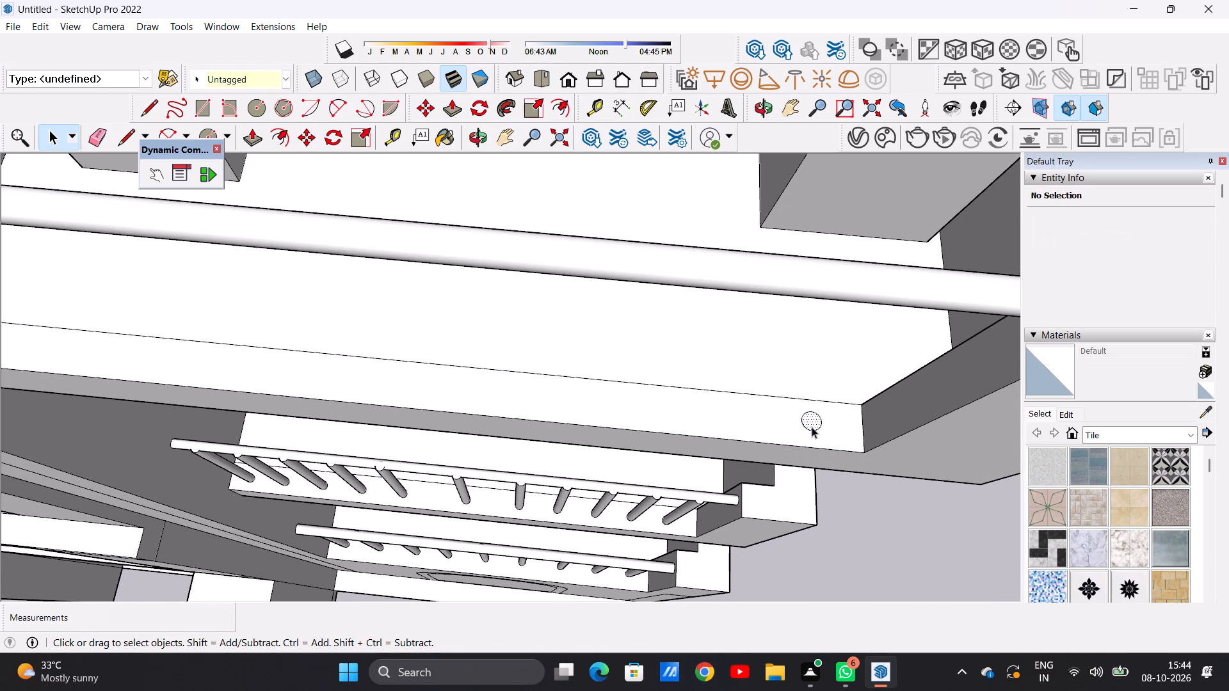
pyautogui.press('m')
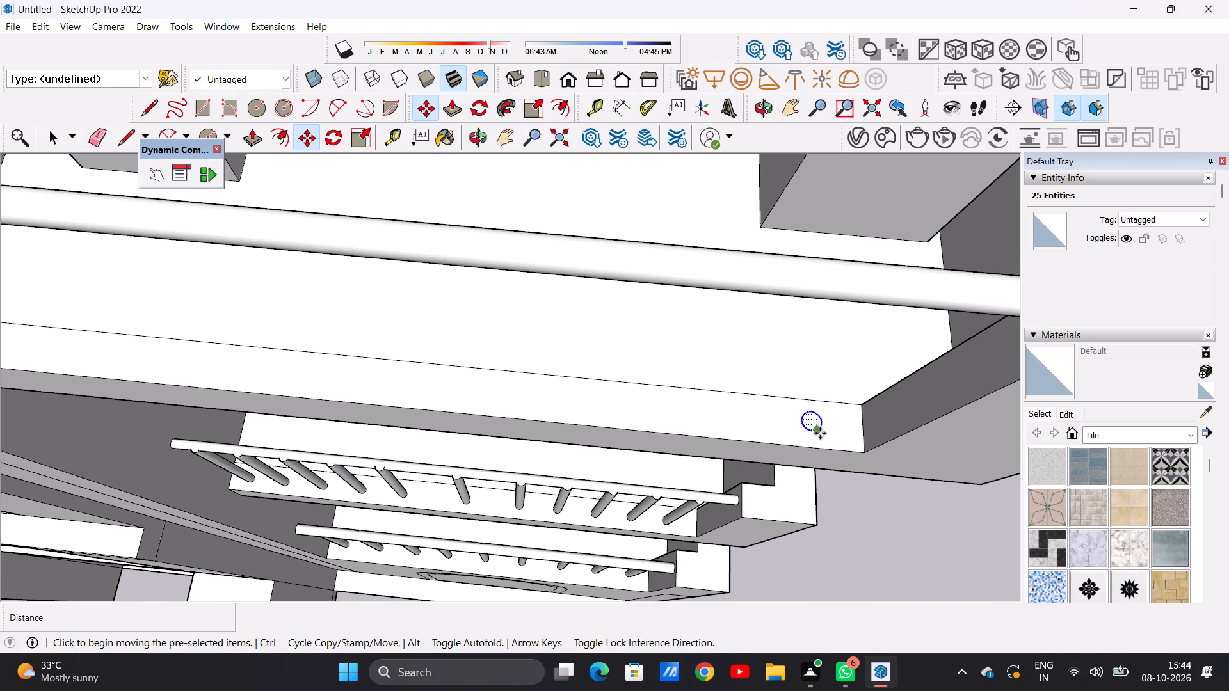
pyautogui.click(820, 433)
pyautogui.scroll(-7, 764, 441)
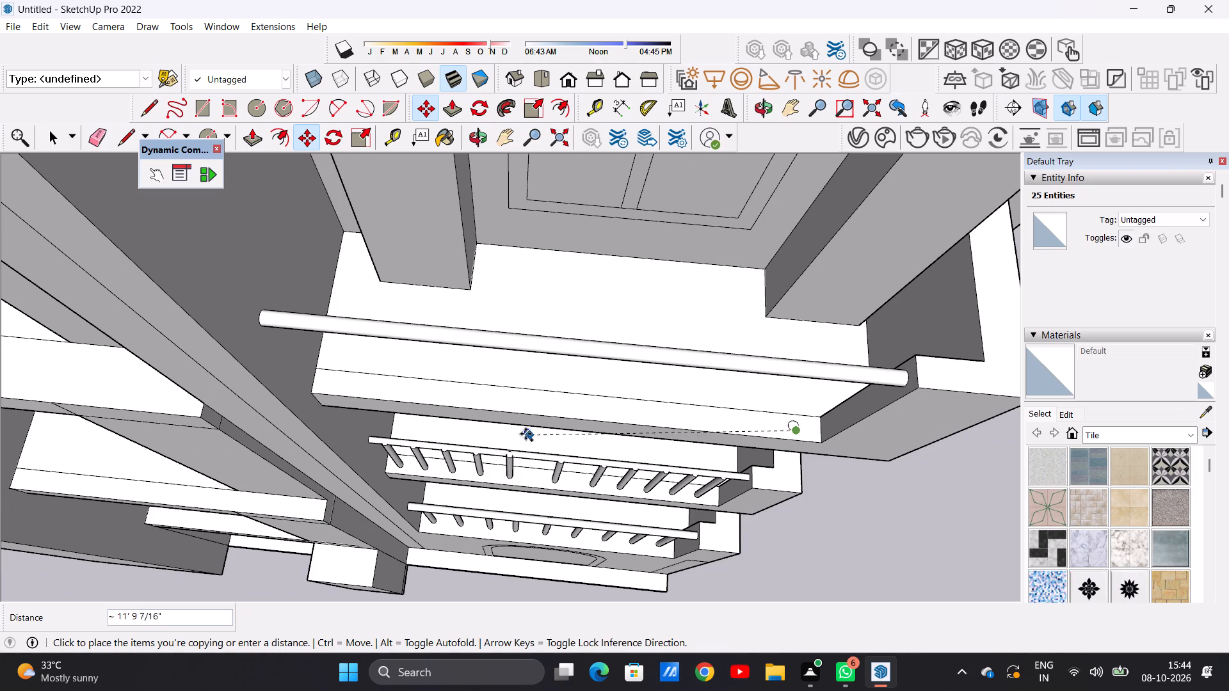
pyautogui.scroll(4, 341, 381)
pyautogui.click(343, 382)
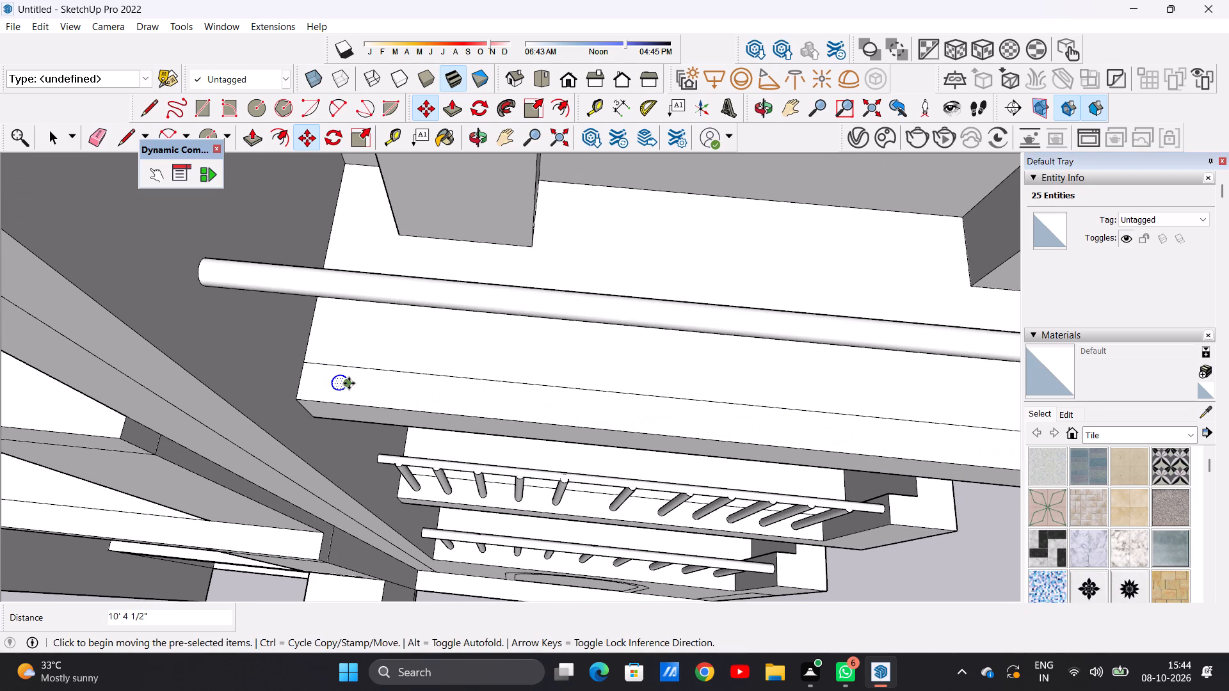
# Copy the circle inward from both ends of the border strip, placing two further circles at each end.
pyautogui.click(349, 383)
pyautogui.scroll(-4, 450, 395)
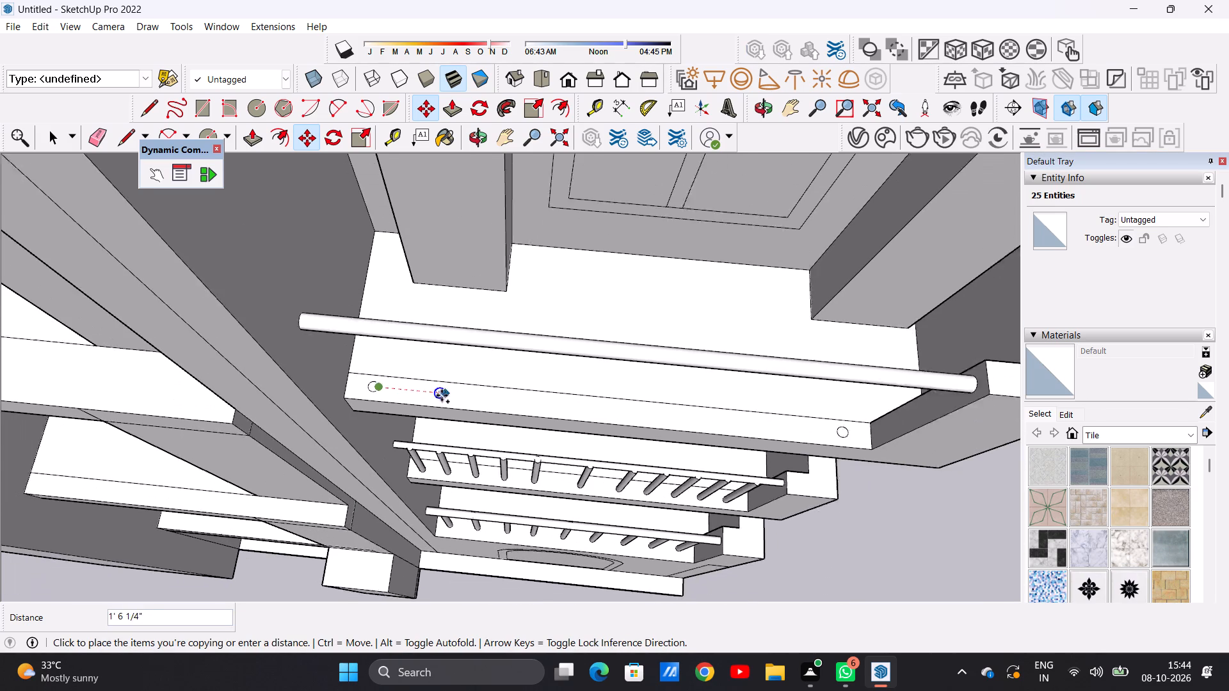
pyautogui.scroll(-1, 442, 395)
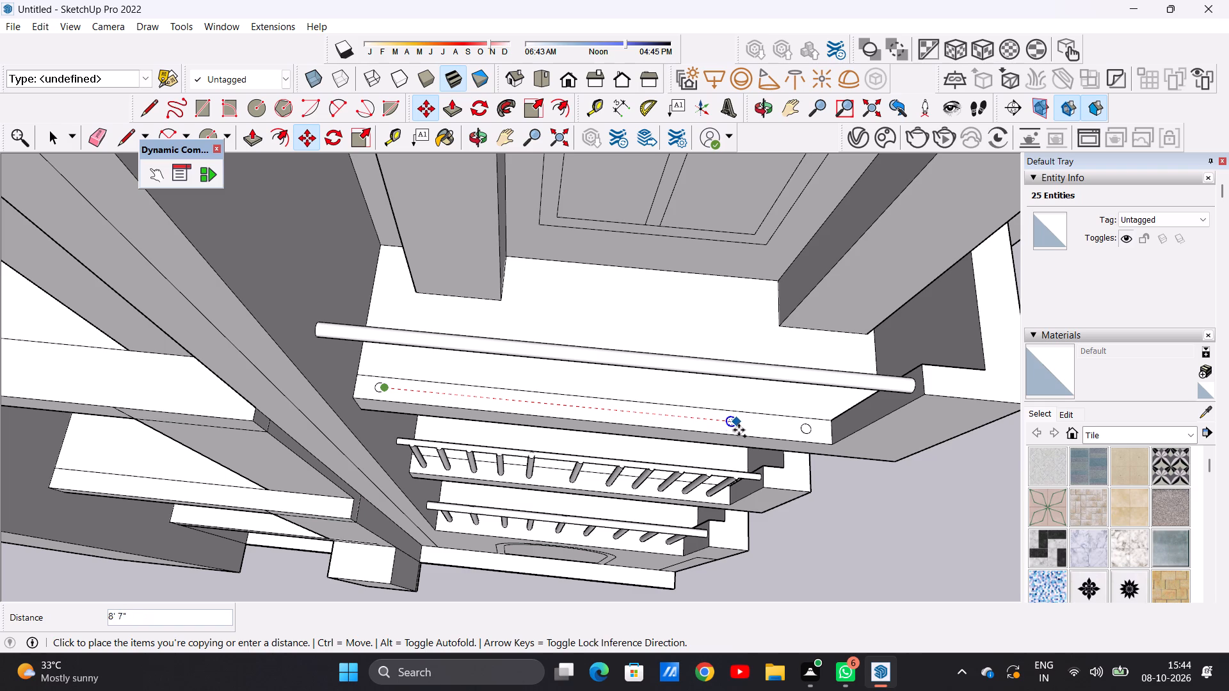
pyautogui.click(769, 429)
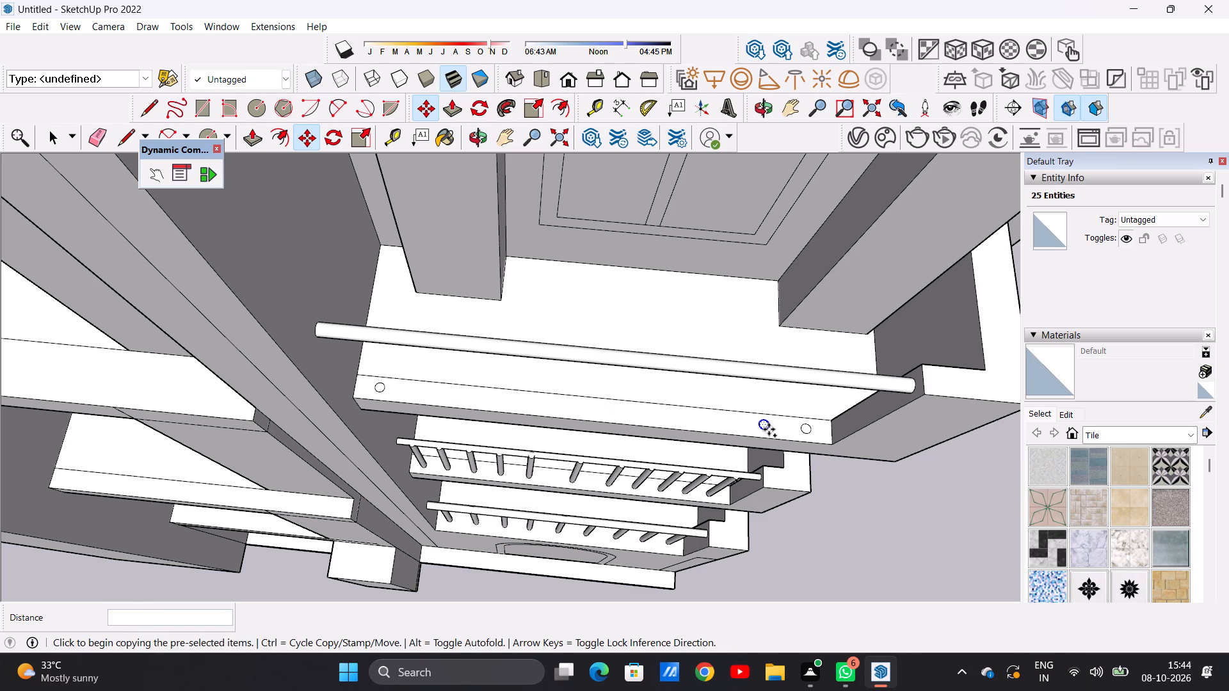
pyautogui.click(769, 429)
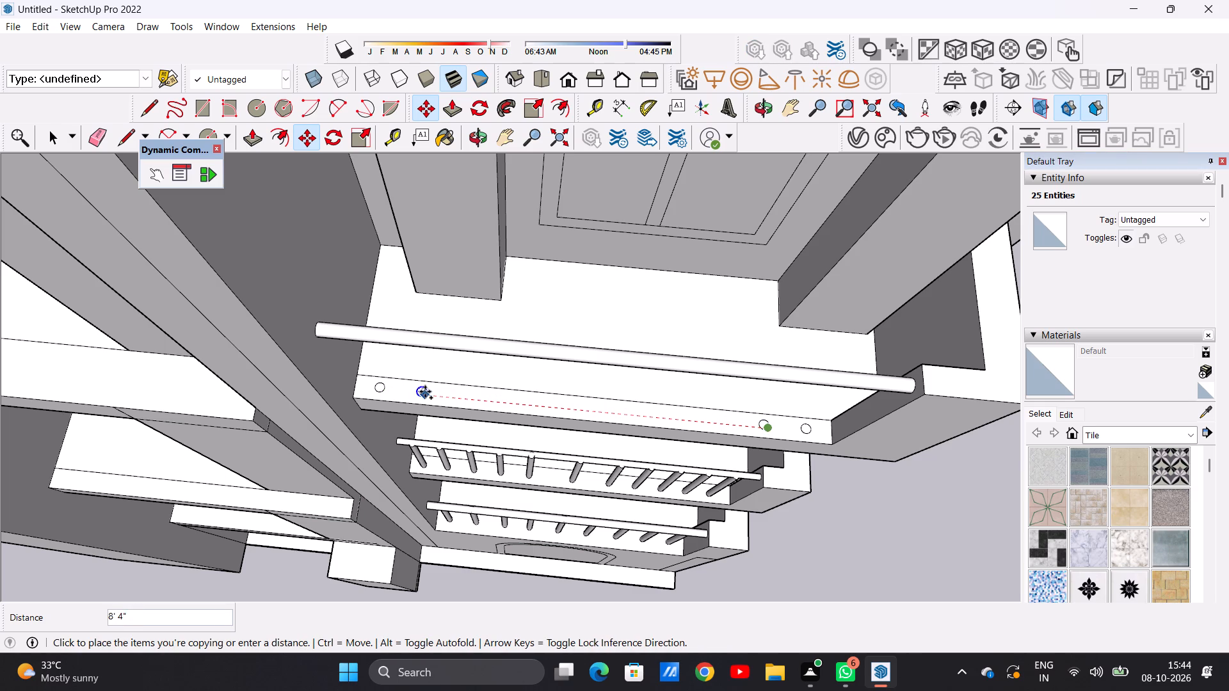
pyautogui.click(428, 393)
pyautogui.click(428, 393)
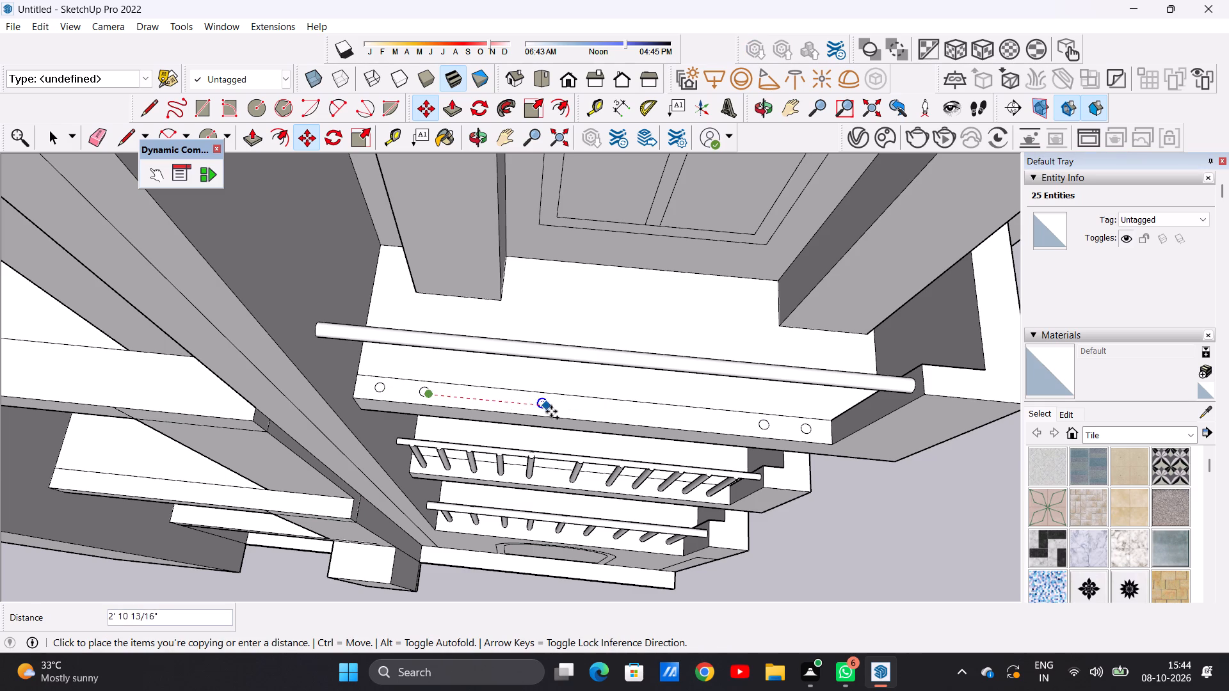
pyautogui.click(713, 424)
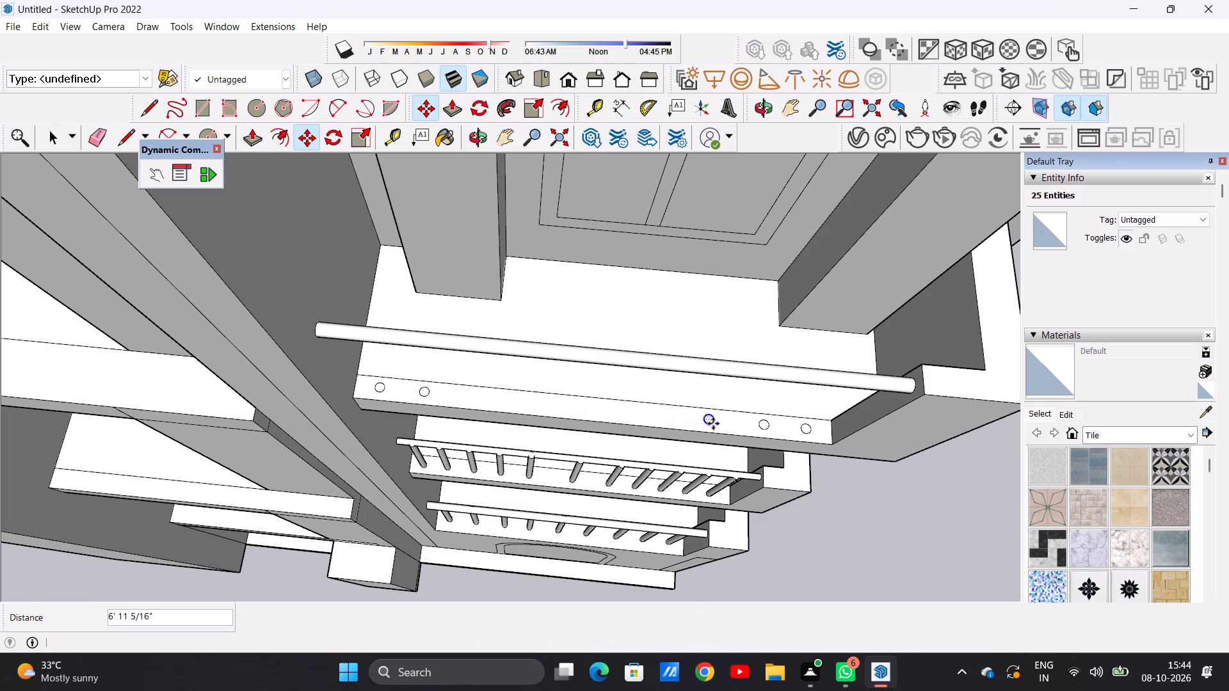
pyautogui.click(713, 424)
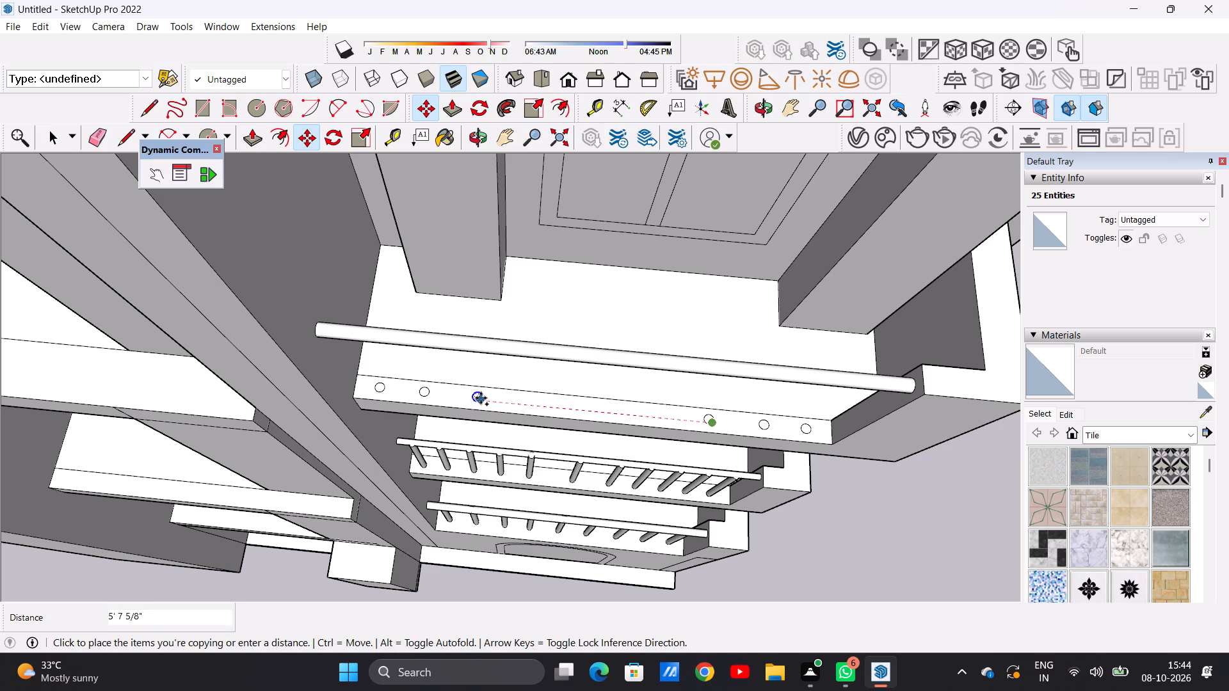
pyautogui.click(481, 398)
# Copy the circle three more times across the middle of the border strip, completing an evenly spread row of nine.
pyautogui.click(481, 398)
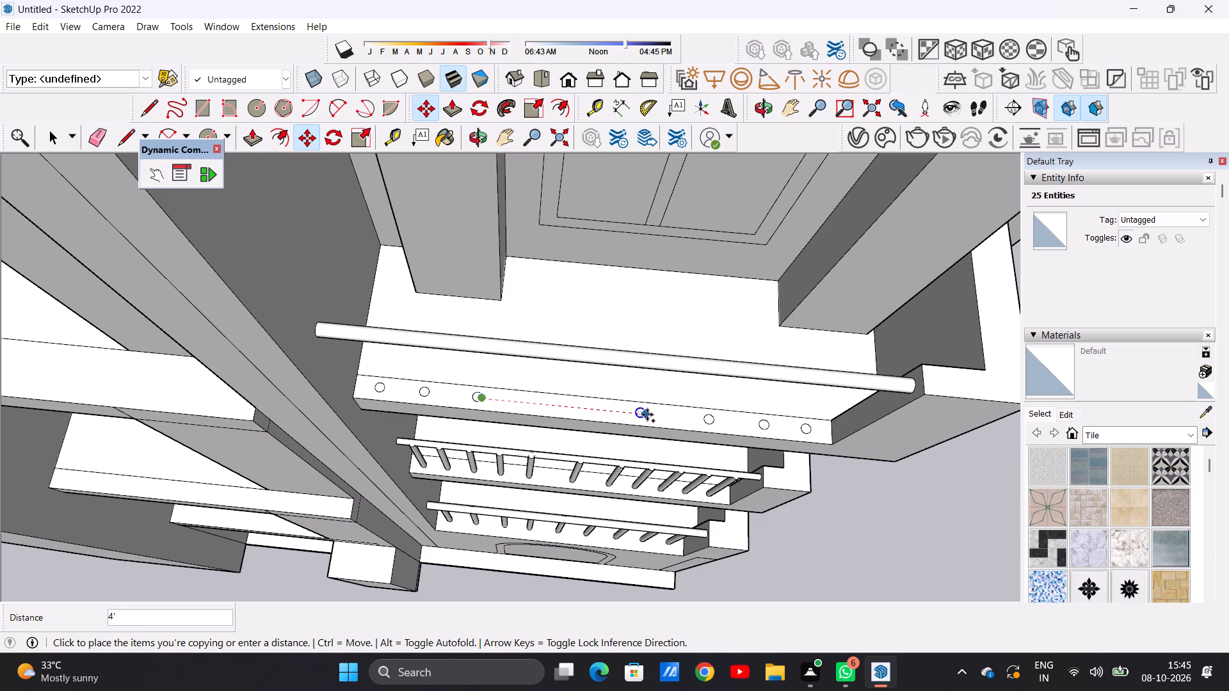
pyautogui.click(652, 415)
pyautogui.click(652, 415)
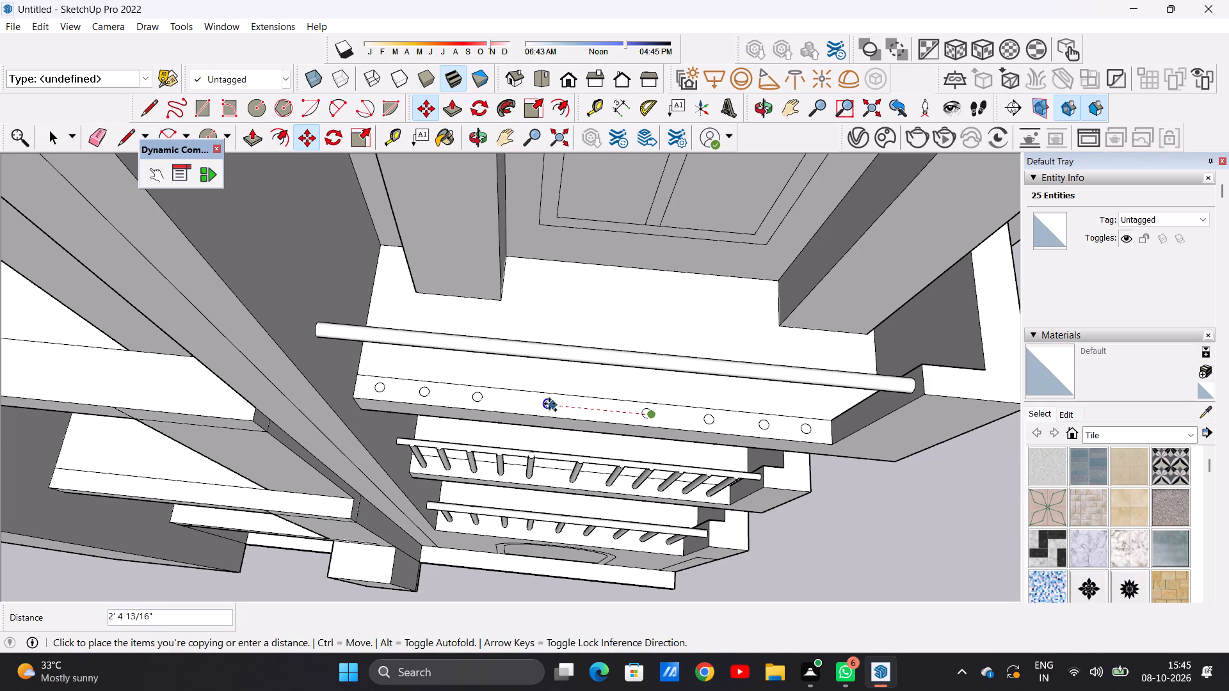
pyautogui.click(540, 404)
pyautogui.click(540, 404)
pyautogui.click(601, 413)
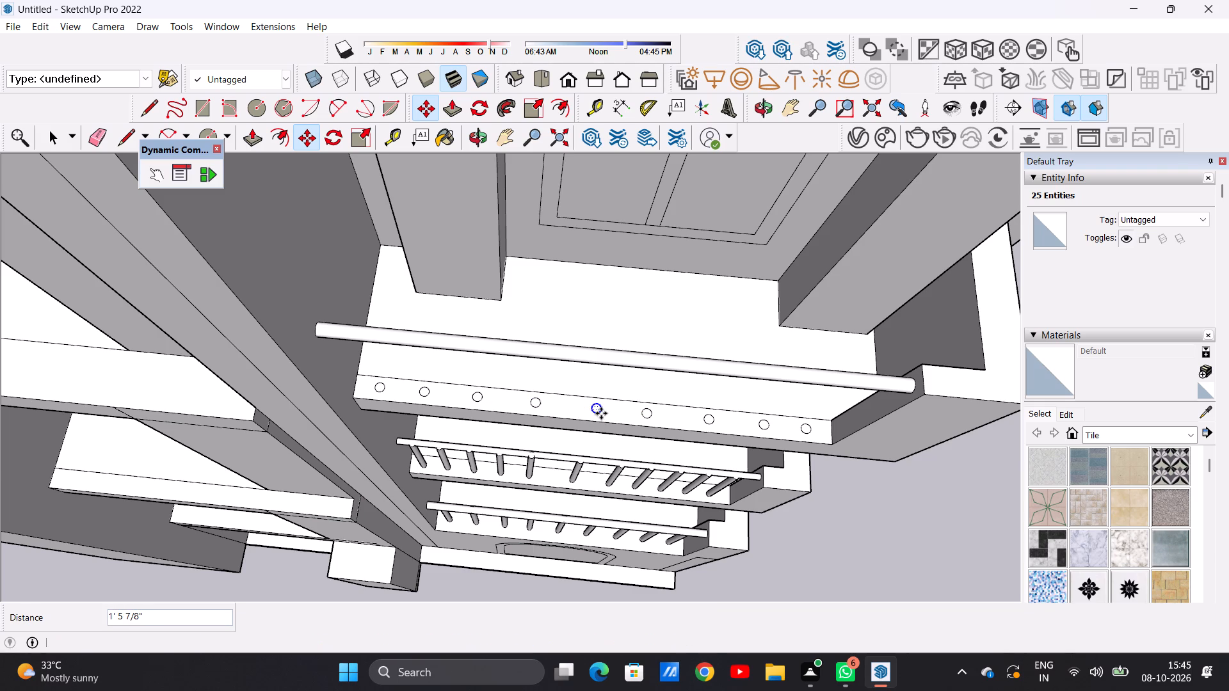
pyautogui.press('space')
pyautogui.scroll(-4, 563, 382)
pyautogui.moveTo(787, 486); pyautogui.dragTo(793, 488)
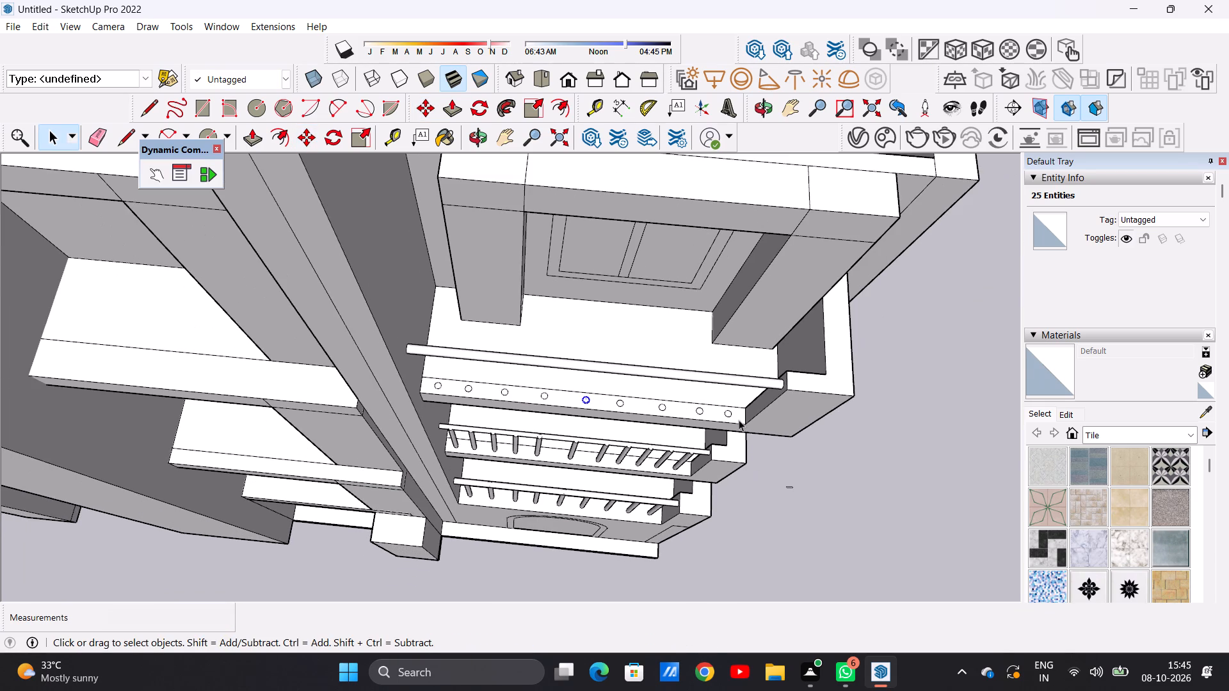
# Push/Pull the circle beside the corner parapet up about 3' 6" to the handrail as the first baluster.
pyautogui.scroll(8, 739, 420)
pyautogui.press('p')
pyautogui.scroll(3, 727, 405)
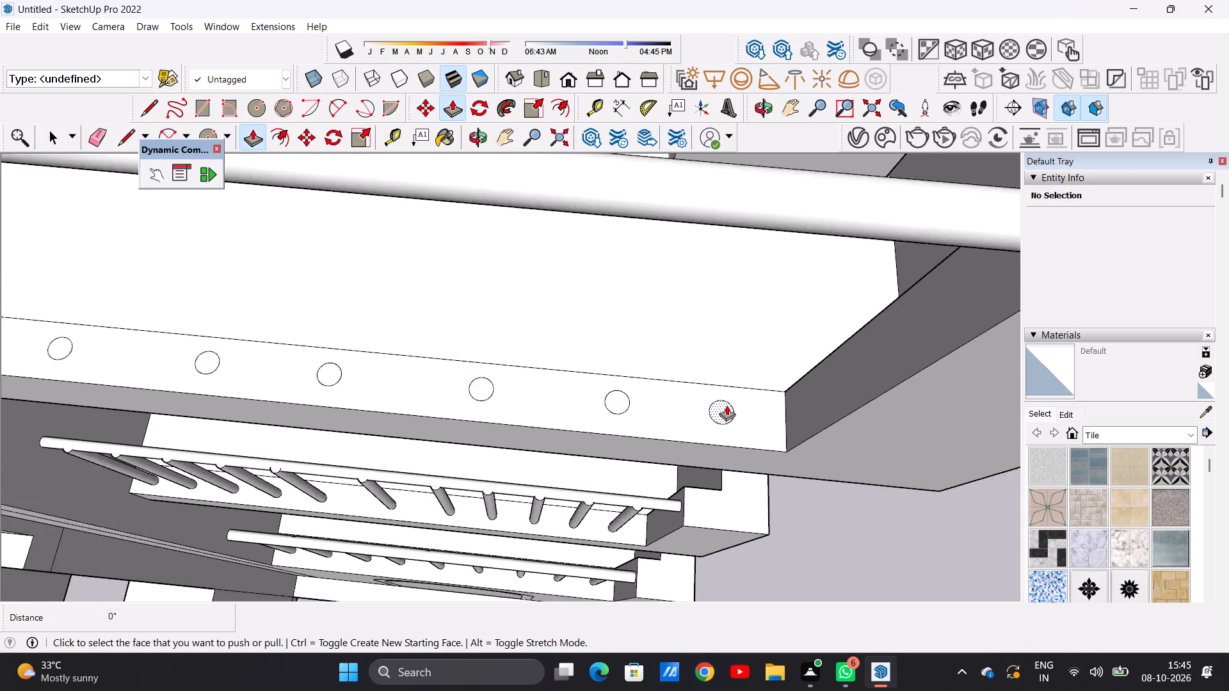
pyautogui.scroll(8, 727, 405)
pyautogui.click(727, 405)
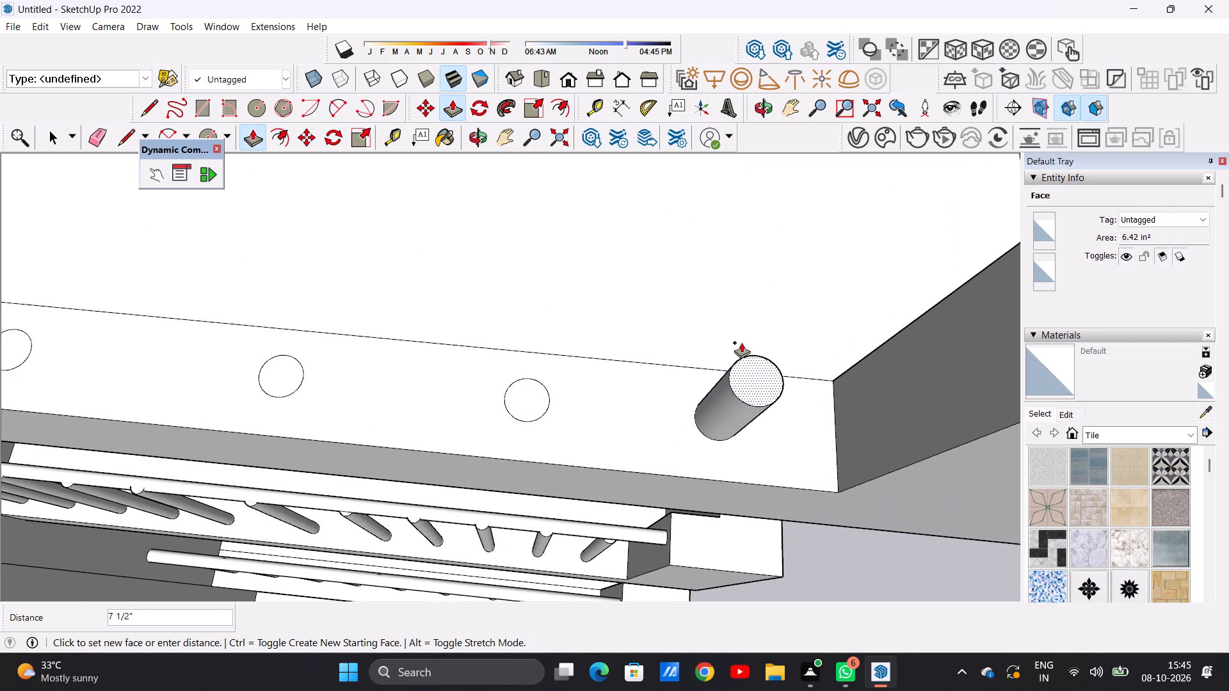
pyautogui.scroll(-12, 743, 356)
pyautogui.scroll(1, 708, 328)
pyautogui.scroll(-6, 708, 328)
pyautogui.moveTo(751, 336); pyautogui.dragTo(744, 260, button='middle')
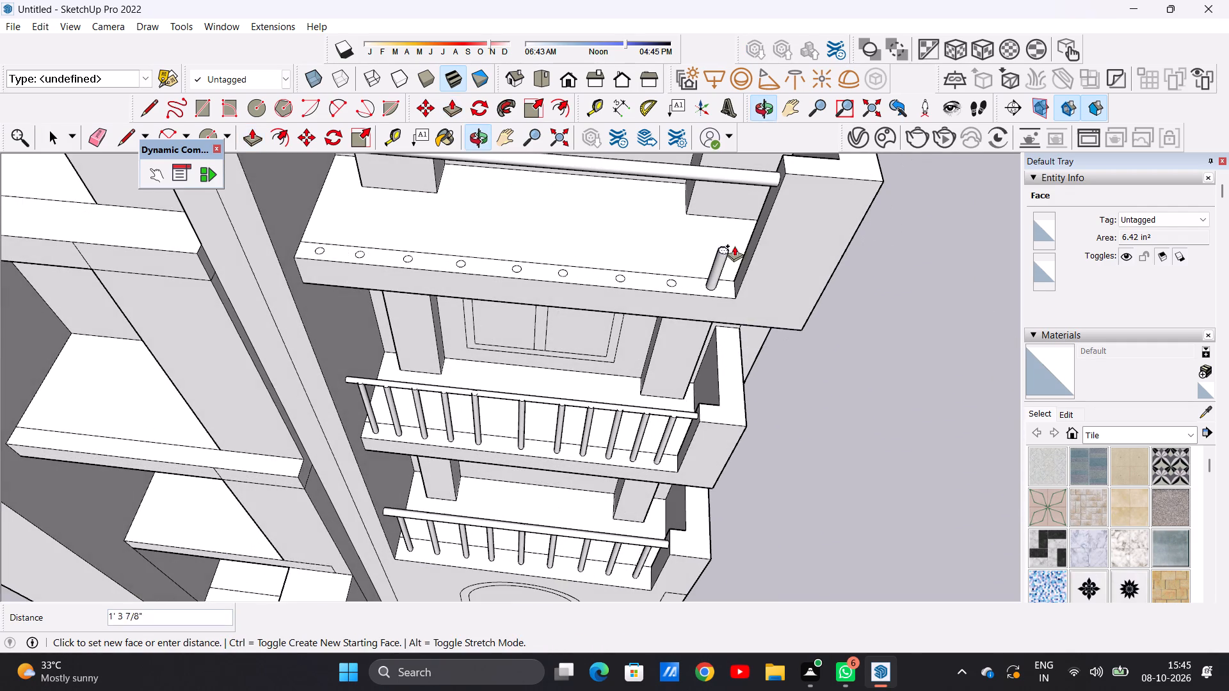
pyautogui.scroll(-6, 731, 252)
pyautogui.scroll(1, 723, 212)
pyautogui.scroll(-1, 724, 210)
pyautogui.scroll(13, 724, 210)
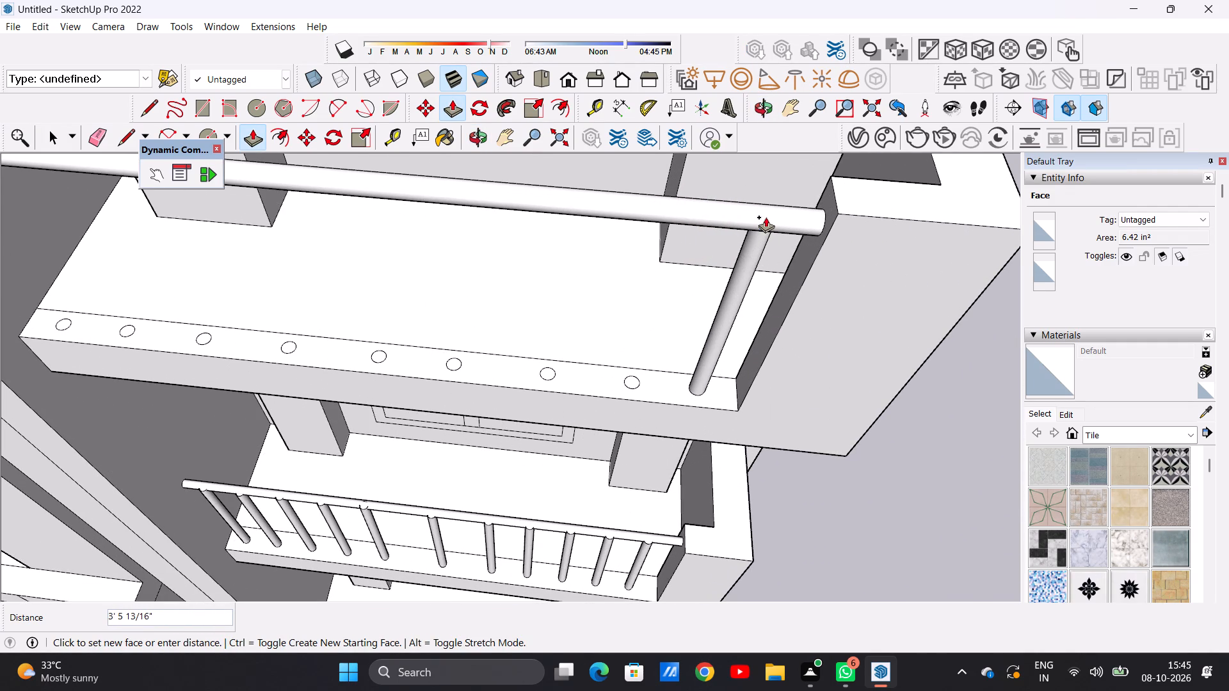
pyautogui.click(766, 217)
pyautogui.press('space')
# Push/Pull the second circle from the corner parapet up about 3' 5 5/8" to the handrail.
pyautogui.moveTo(743, 341); pyautogui.dragTo(760, 303, button='middle')
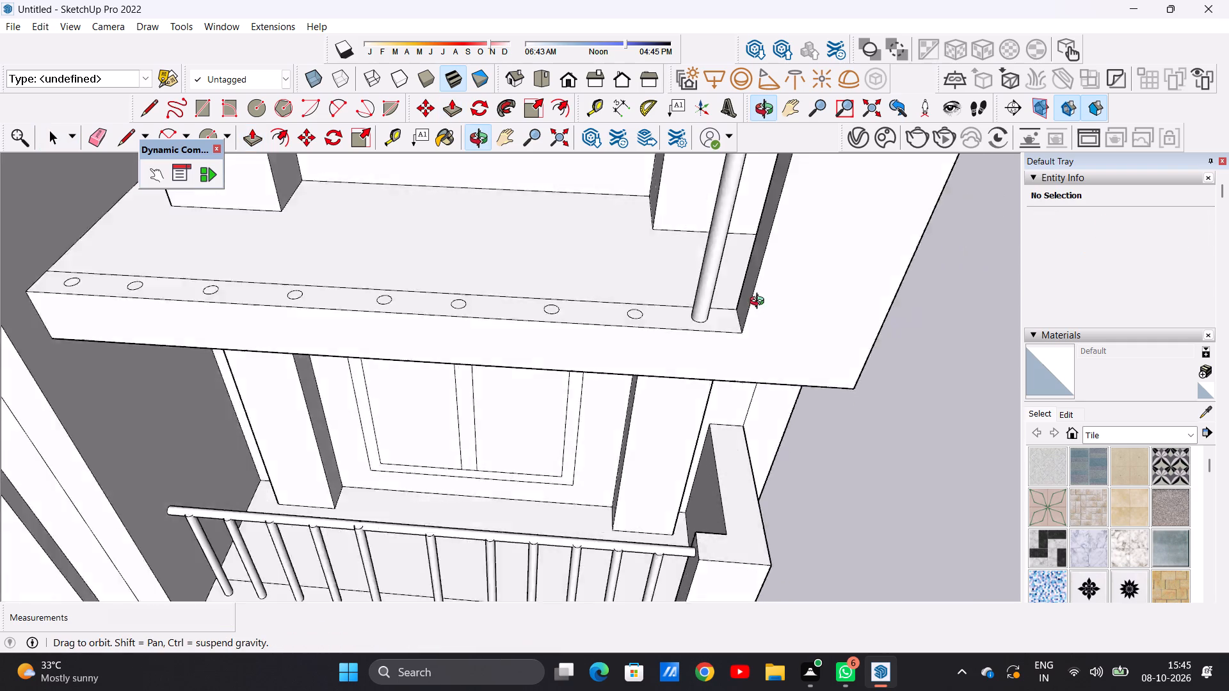
pyautogui.moveTo(760, 303); pyautogui.dragTo(776, 338, button='middle')
pyautogui.scroll(-11, 747, 396)
pyautogui.moveTo(799, 424); pyautogui.dragTo(703, 276, button='middle')
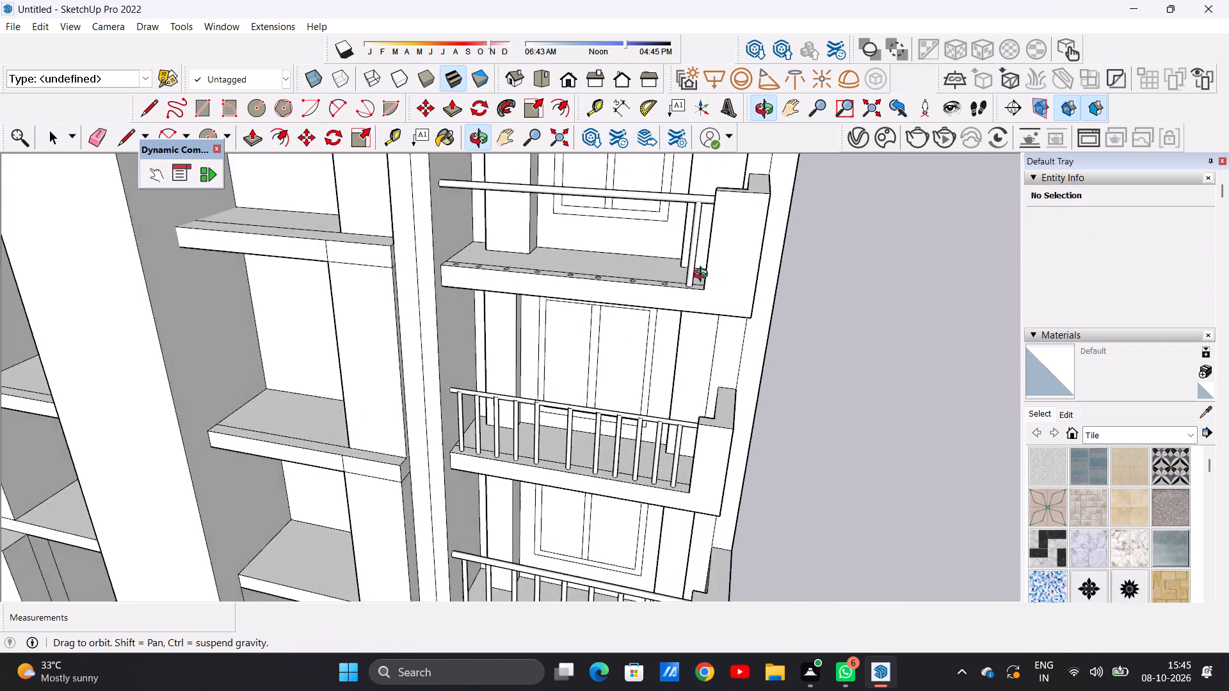
pyautogui.moveTo(703, 276); pyautogui.dragTo(504, 400, button='middle')
pyautogui.scroll(12, 513, 404)
pyautogui.scroll(-7, 462, 481)
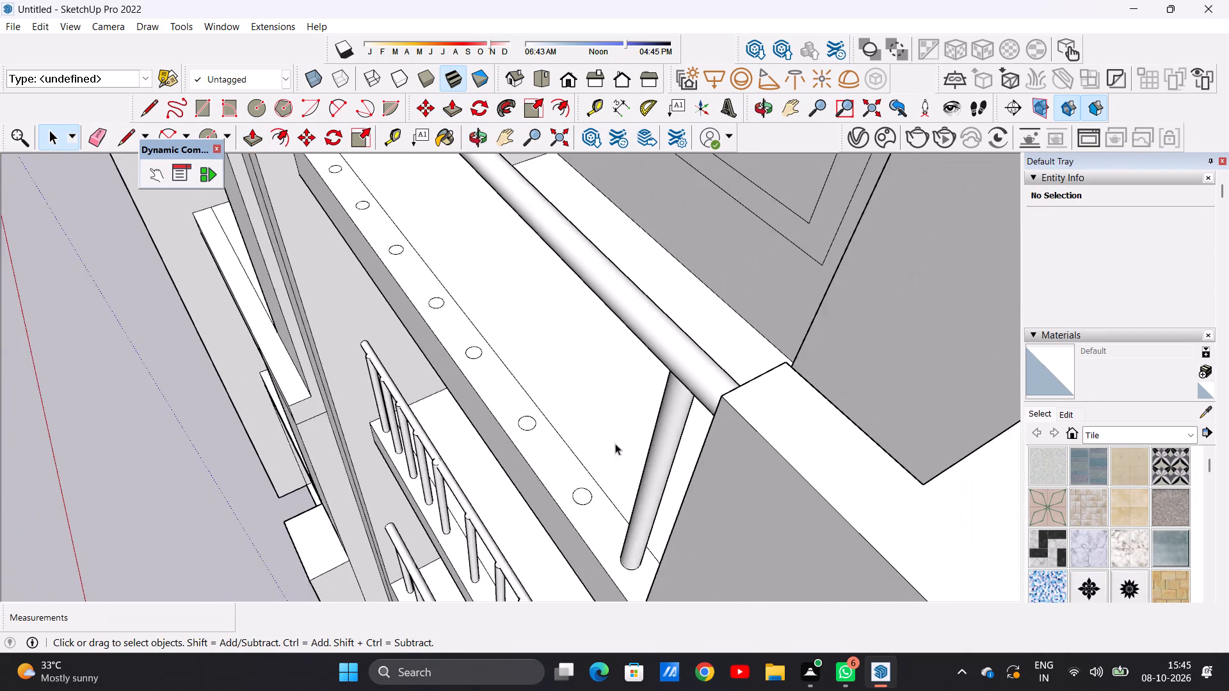
pyautogui.scroll(-6, 615, 443)
pyautogui.scroll(5, 623, 461)
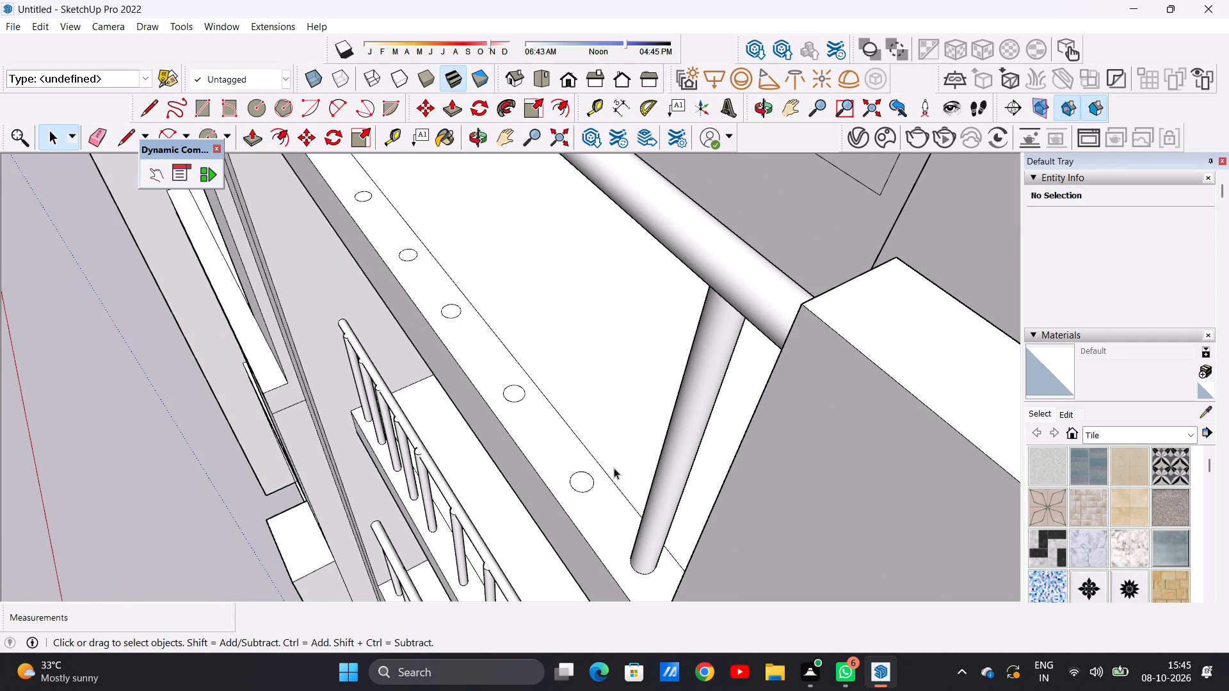
pyautogui.press('p')
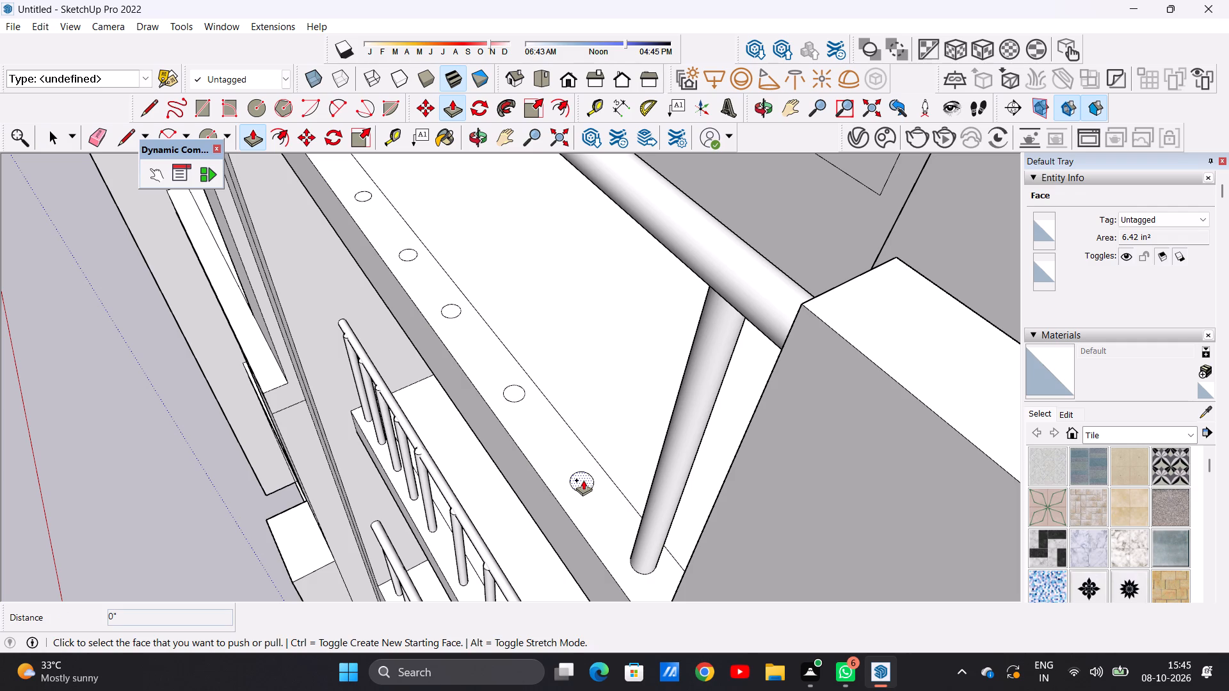
pyautogui.click(583, 480)
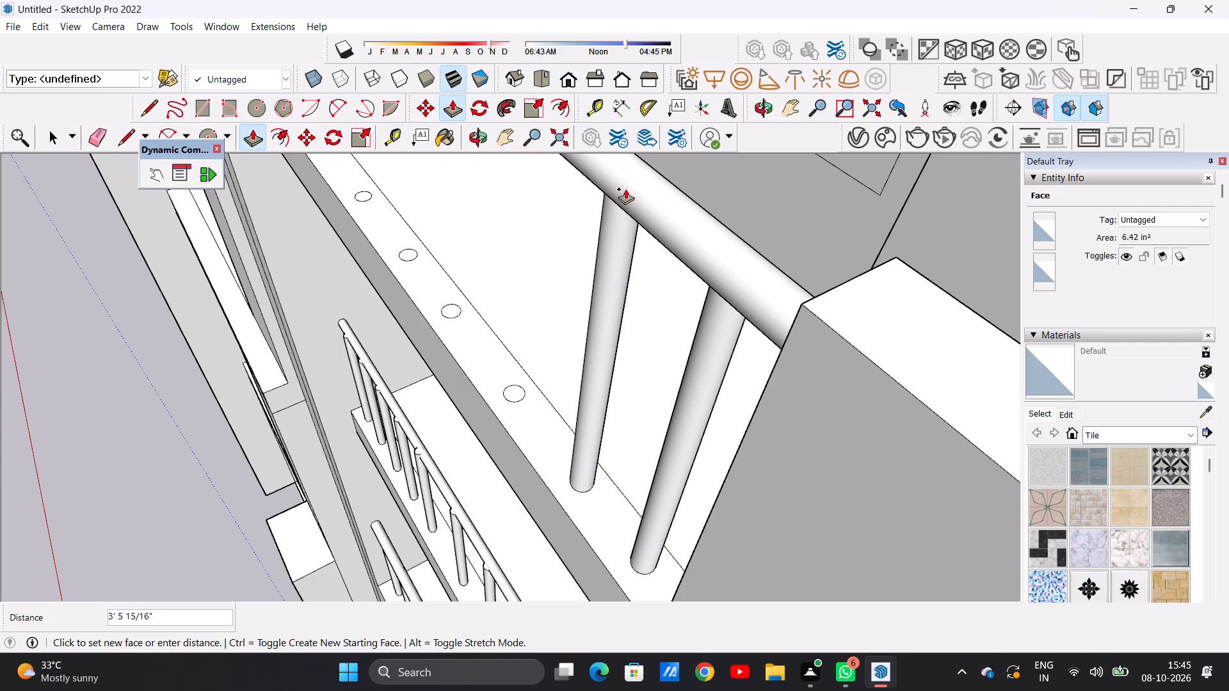
pyautogui.click(625, 189)
# Push/Pull the third circle from the corner parapet up about 3' 7 7/16" to meet the handrail.
pyautogui.moveTo(584, 335); pyautogui.dragTo(684, 313, button='middle')
pyautogui.scroll(-4, 709, 492)
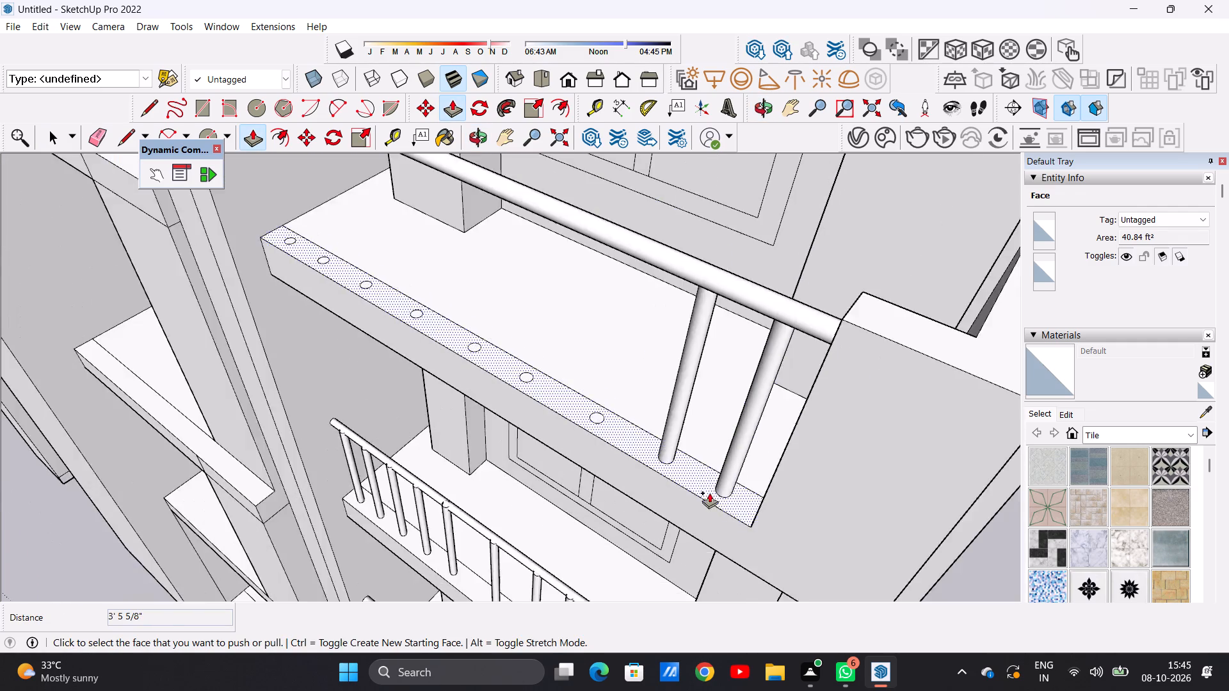
pyautogui.scroll(-6, 709, 493)
pyautogui.moveTo(690, 431); pyautogui.dragTo(737, 252, button='middle')
pyautogui.scroll(-1, 722, 308)
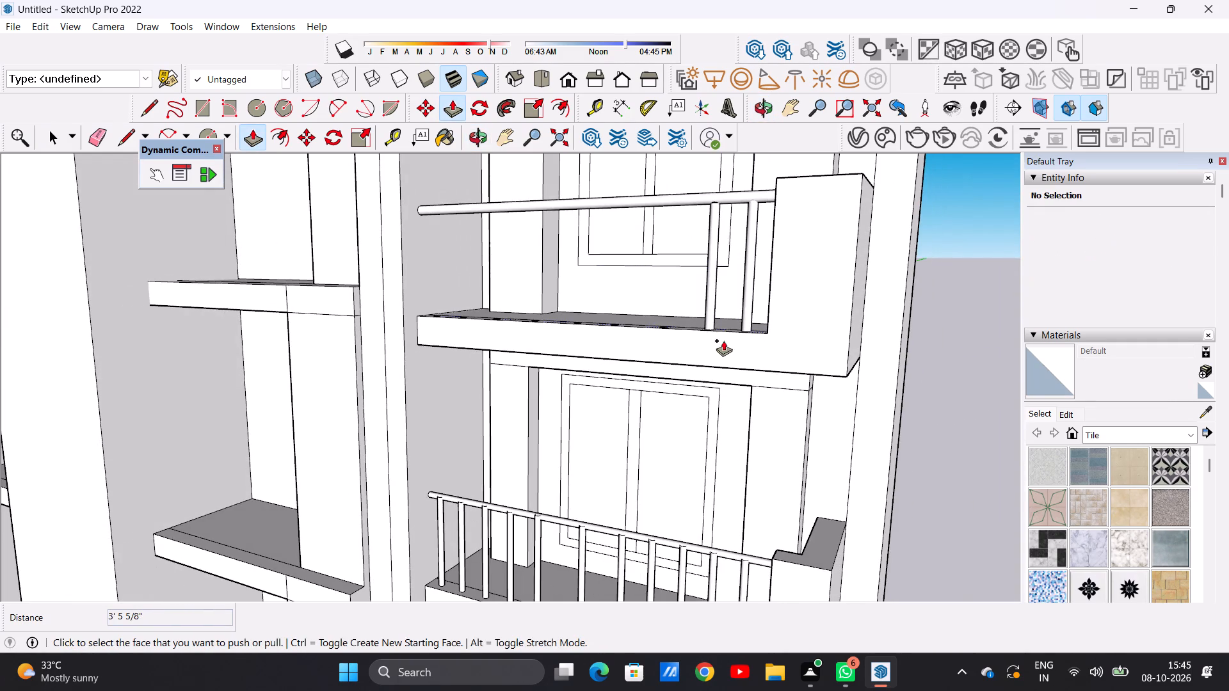
pyautogui.scroll(7, 712, 184)
pyautogui.scroll(-1, 714, 212)
pyautogui.scroll(3, 714, 212)
pyautogui.moveTo(635, 537); pyautogui.dragTo(639, 555, button='middle')
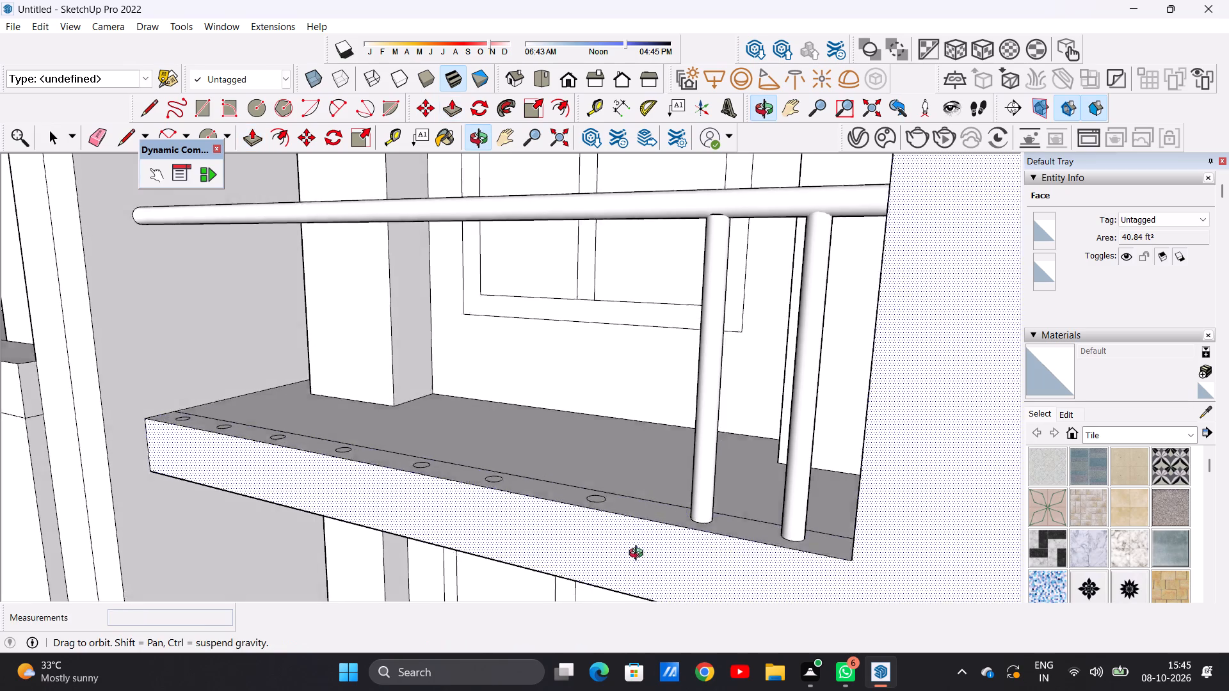
pyautogui.moveTo(639, 555); pyautogui.dragTo(645, 608, button='middle')
pyautogui.scroll(10, 609, 456)
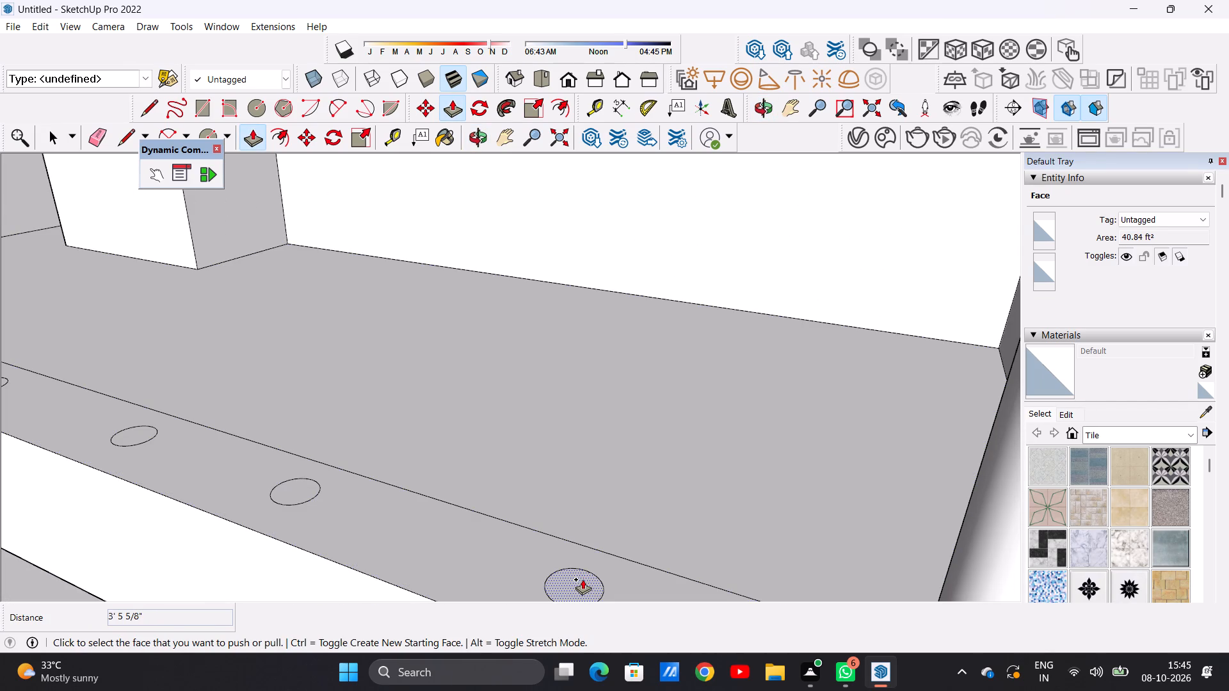
pyautogui.click(582, 579)
pyautogui.scroll(-20, 634, 430)
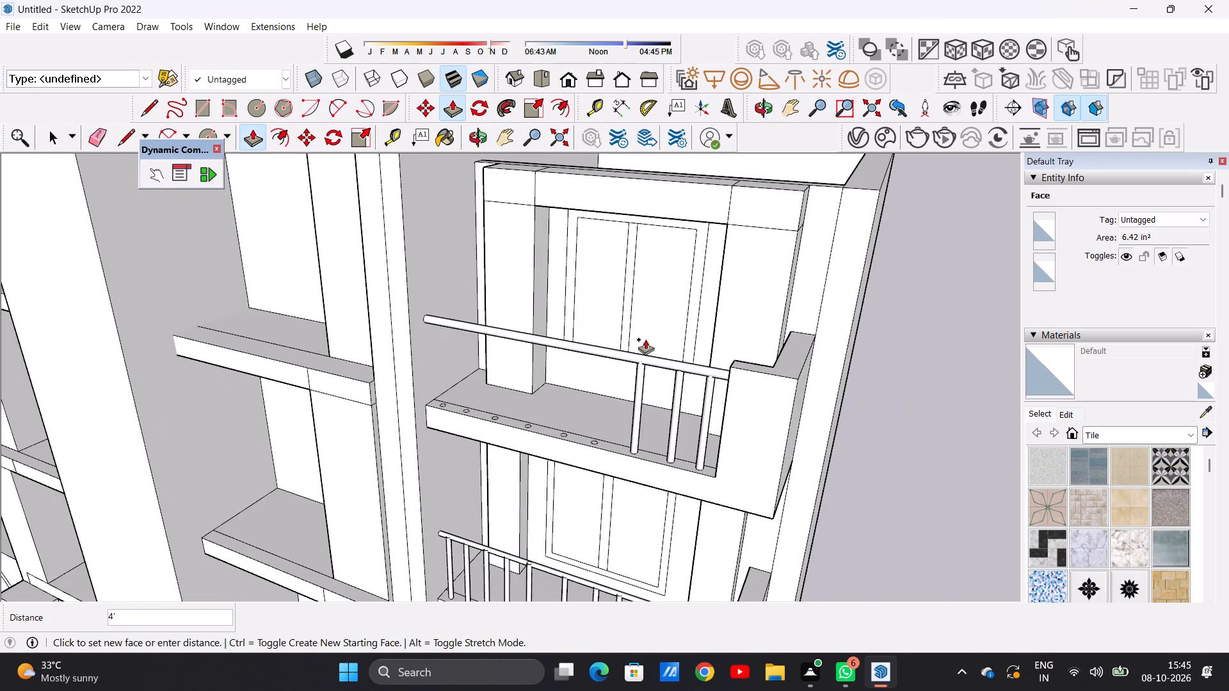
pyautogui.scroll(2, 644, 337)
pyautogui.scroll(-1, 644, 346)
pyautogui.scroll(3, 645, 351)
pyautogui.scroll(-1, 646, 353)
pyautogui.scroll(7, 646, 353)
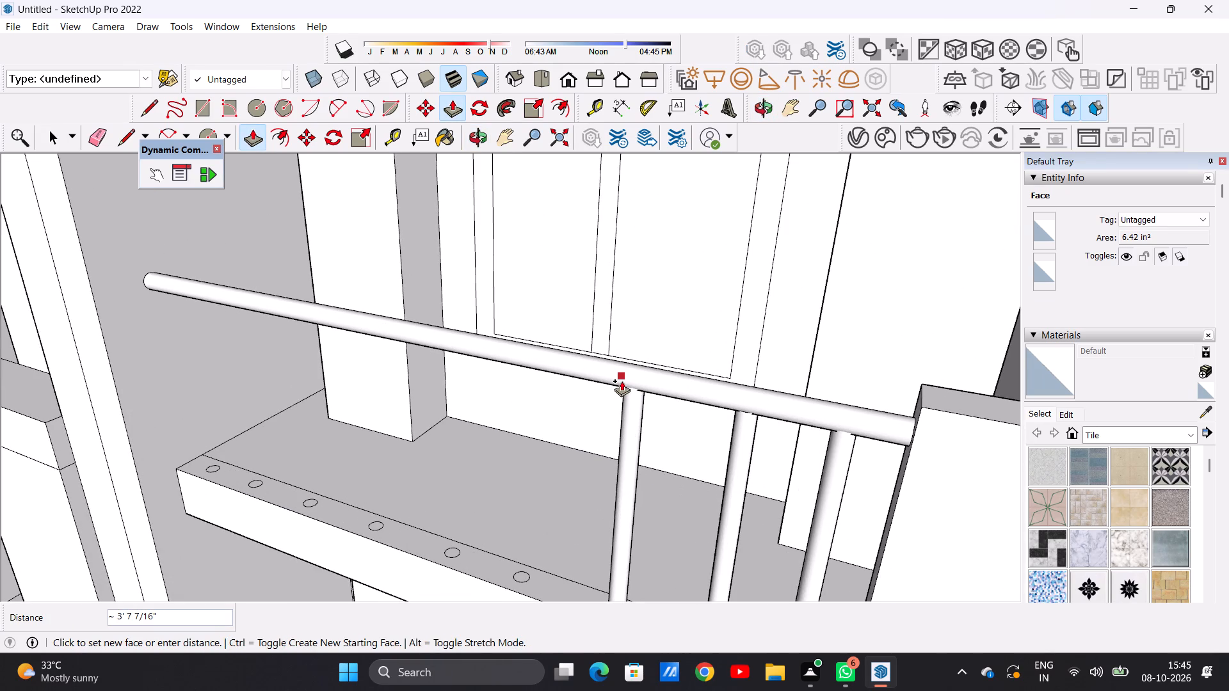
pyautogui.click(622, 381)
# Push/Pull the fourth circle from the corner parapet up about 3' 6 3/4" into the handrail.
pyautogui.scroll(-6, 549, 491)
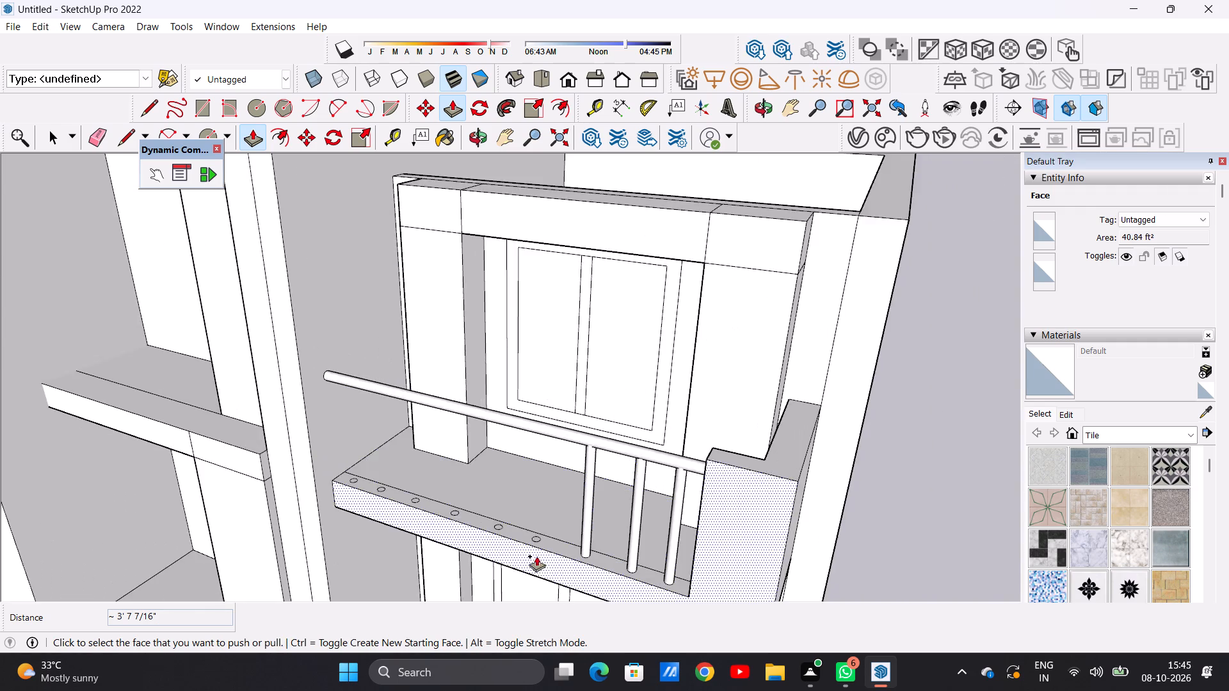
pyautogui.scroll(18, 536, 550)
pyautogui.scroll(-1, 530, 528)
pyautogui.click(547, 525)
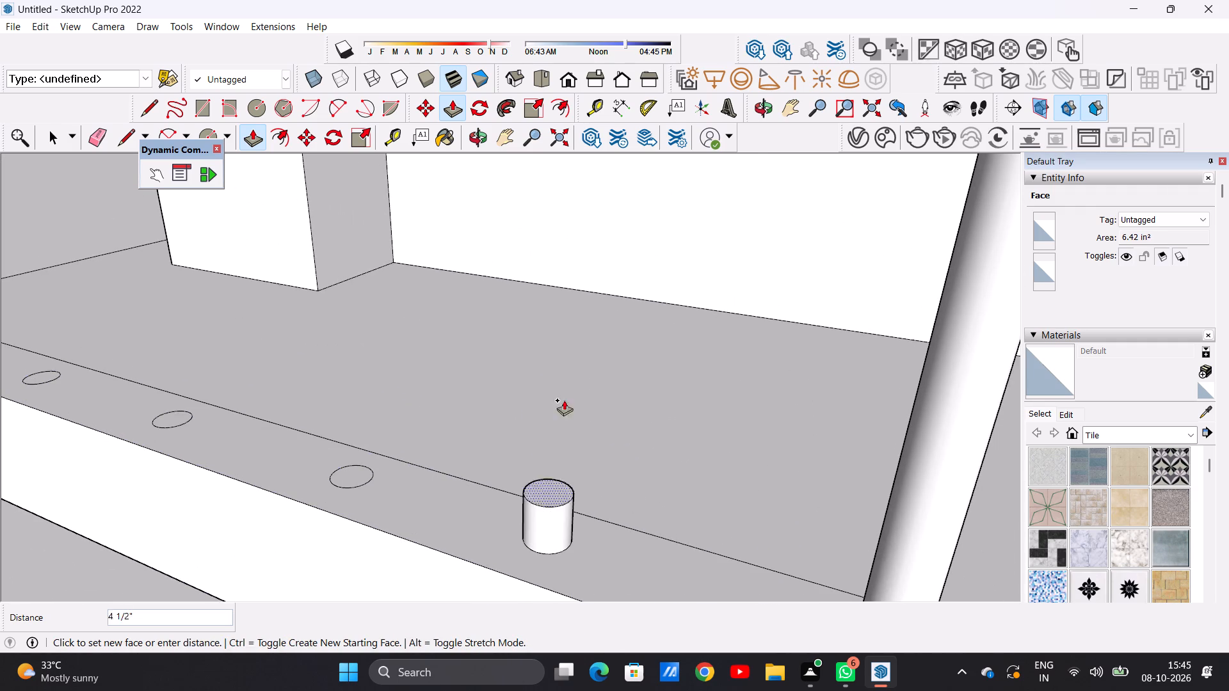
pyautogui.scroll(-20, 574, 402)
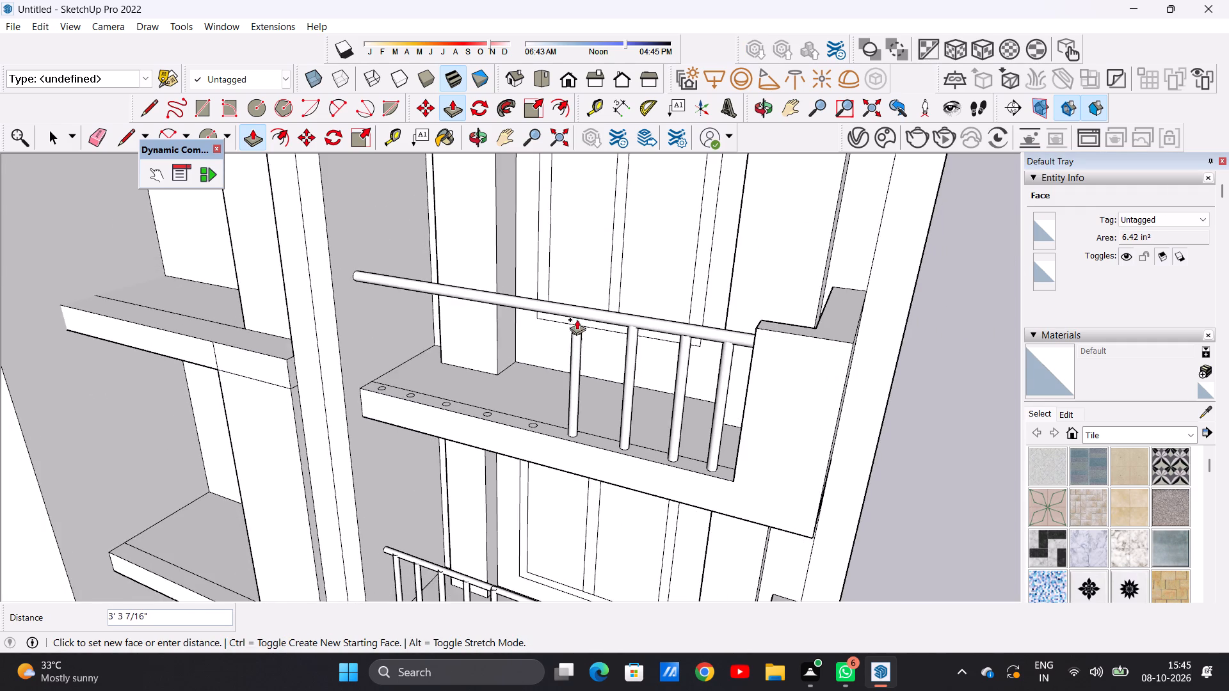
pyautogui.scroll(11, 577, 319)
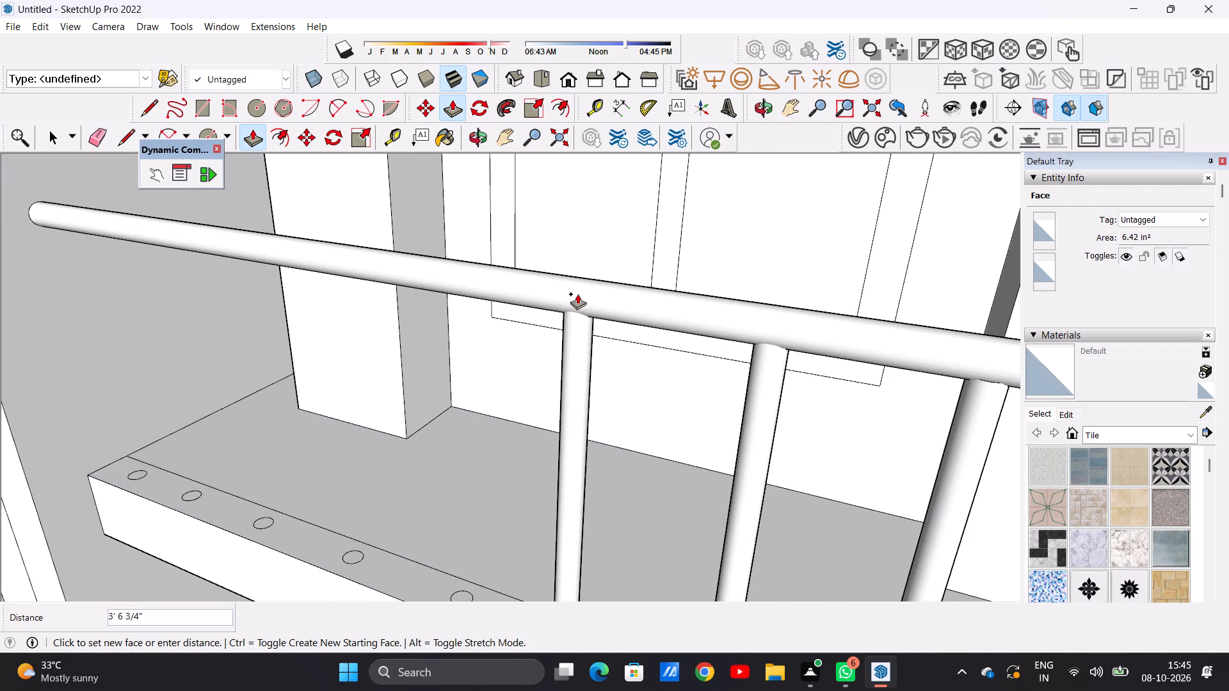
pyautogui.click(577, 294)
# Push/Pull the middle circle of the border strip up about 3' 7 1/4" into the handrail.
pyautogui.scroll(-10, 540, 331)
pyautogui.scroll(7, 517, 406)
pyautogui.scroll(-1, 516, 417)
pyautogui.scroll(6, 516, 417)
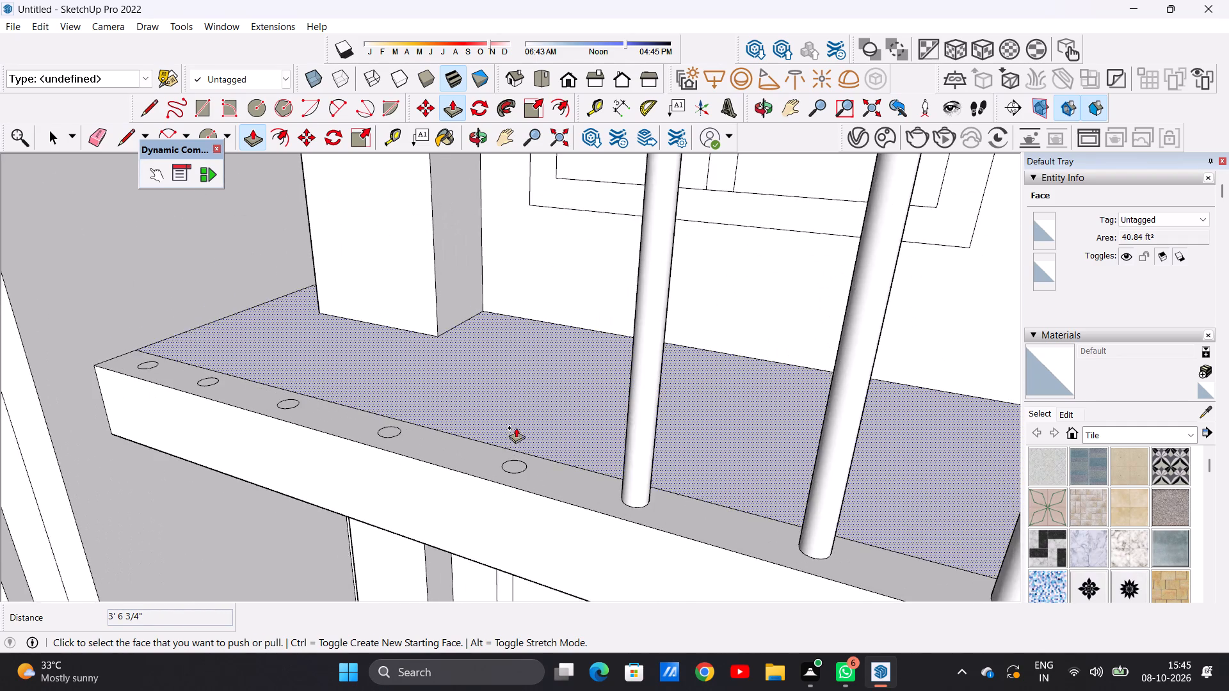
pyautogui.scroll(1, 516, 427)
pyautogui.scroll(-1, 515, 429)
pyautogui.scroll(1, 515, 429)
pyautogui.click(513, 472)
pyautogui.scroll(-8, 534, 357)
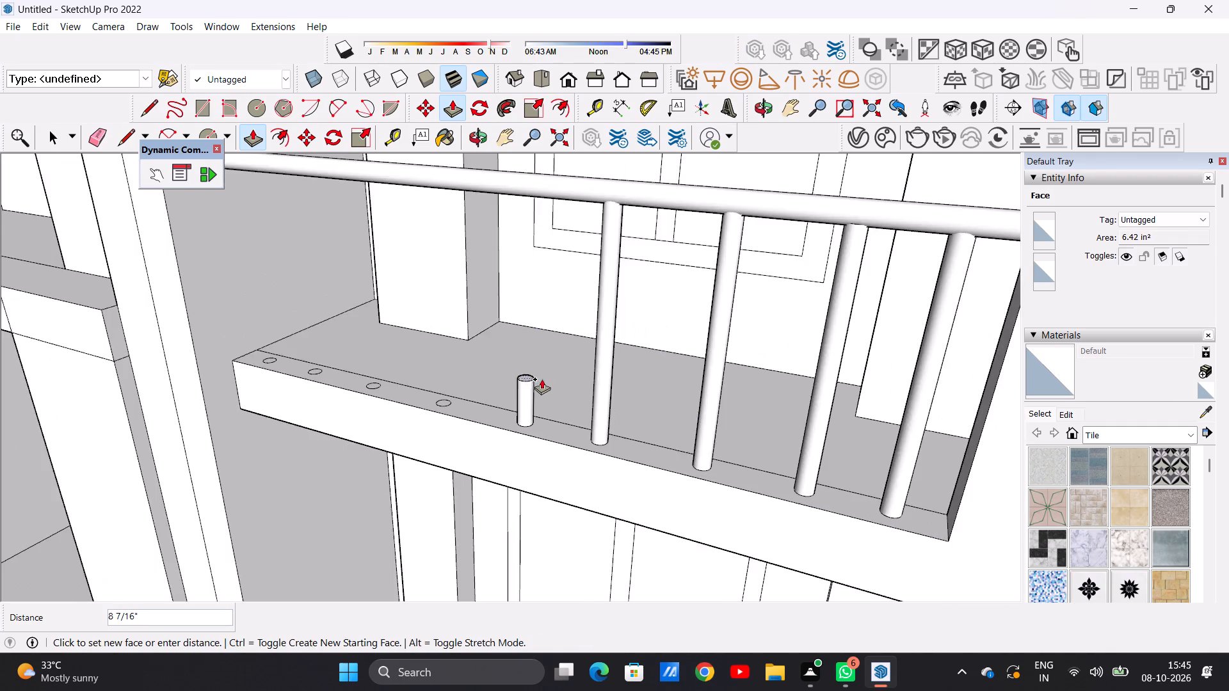
pyautogui.scroll(-7, 542, 379)
pyautogui.scroll(9, 540, 310)
pyautogui.scroll(-1, 541, 310)
pyautogui.scroll(2, 541, 310)
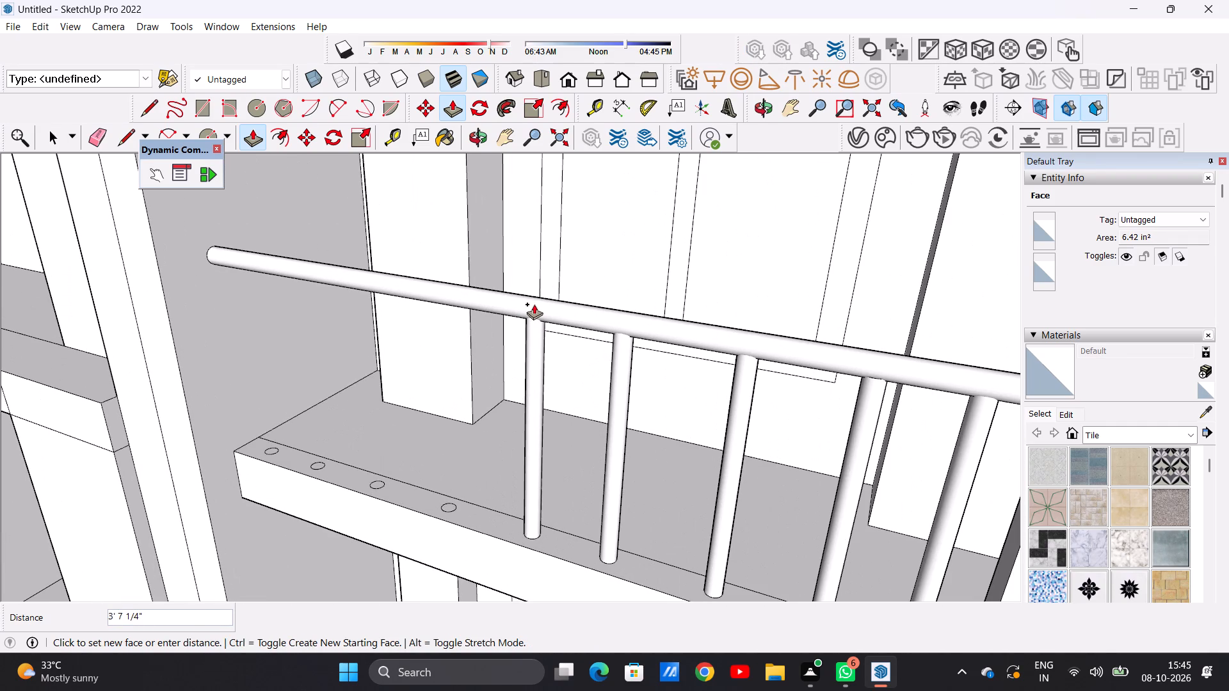
pyautogui.click(534, 304)
# Push/Pull the fourth circle from the tower end up about 3' 7 13/16" into the handrail.
pyautogui.scroll(9, 463, 472)
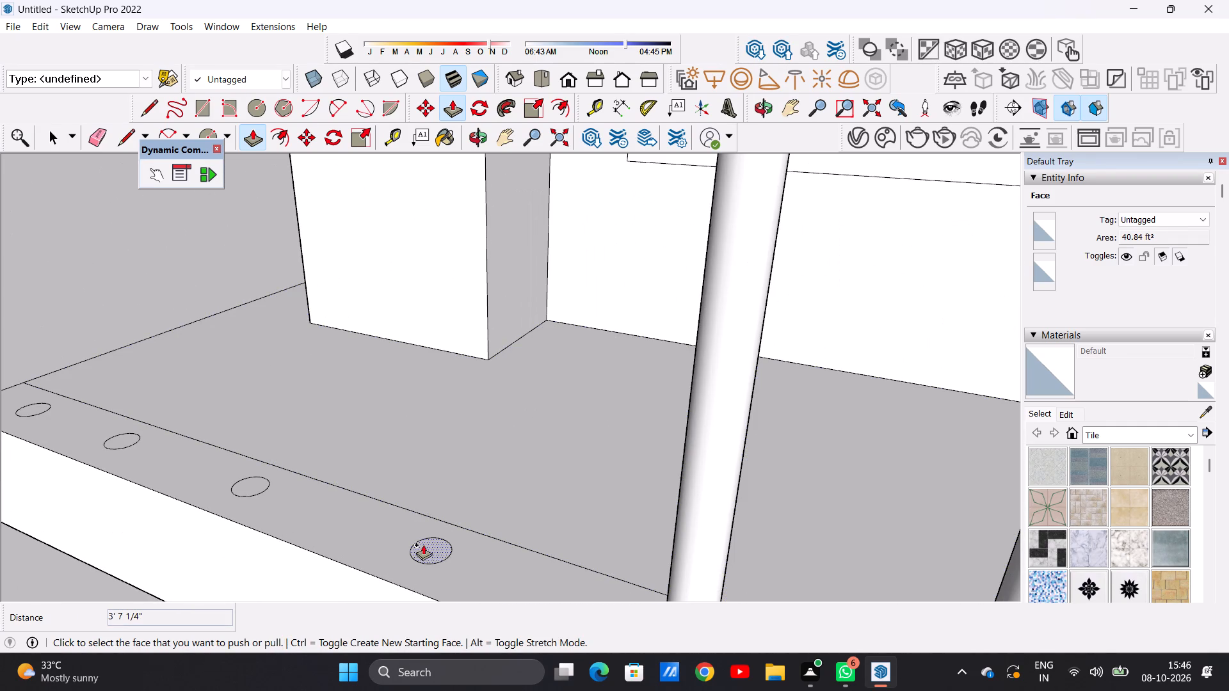
pyautogui.click(423, 544)
pyautogui.scroll(-16, 454, 409)
pyautogui.scroll(3, 457, 333)
pyautogui.scroll(-1, 457, 333)
pyautogui.scroll(2, 457, 333)
pyautogui.scroll(-1, 455, 335)
pyautogui.scroll(3, 454, 336)
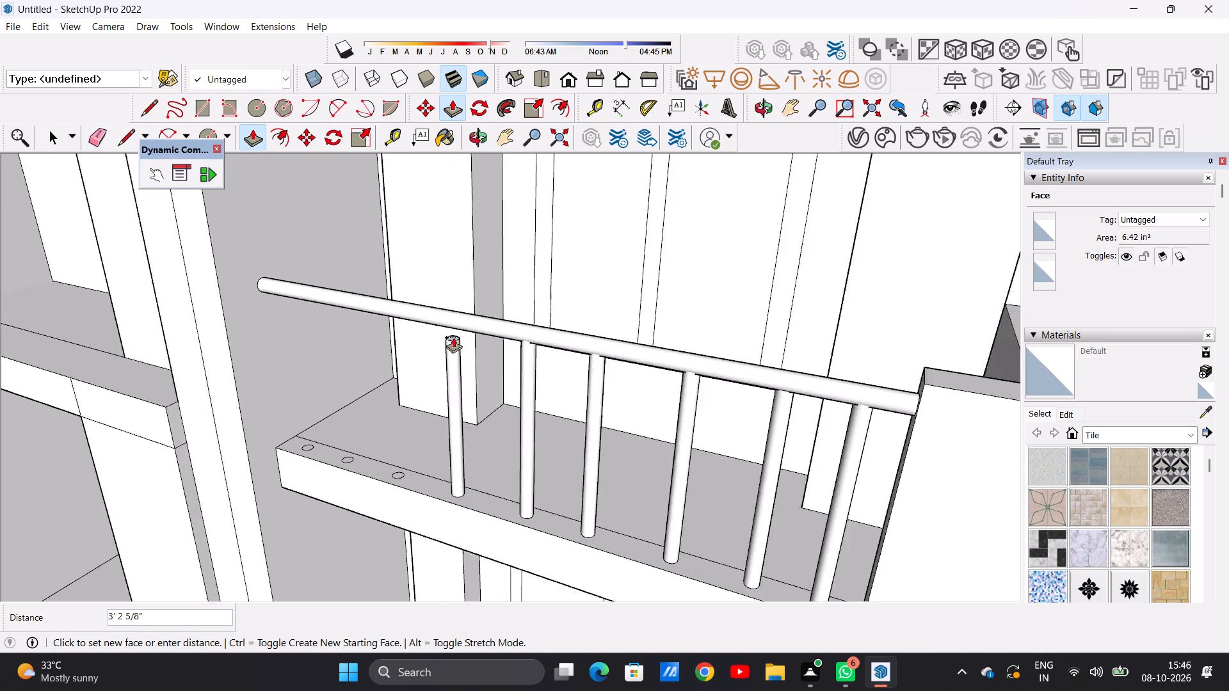
pyautogui.scroll(2, 453, 337)
pyautogui.click(452, 308)
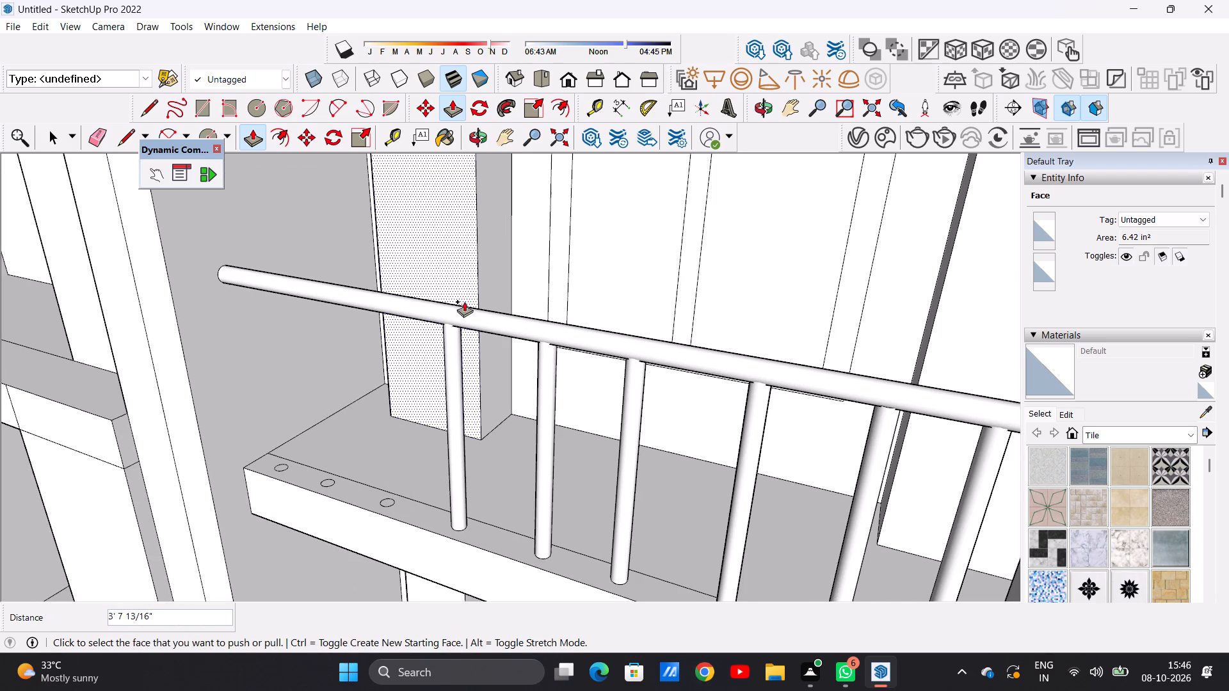
# Push/Pull the third circle from the tower end up about 3' 7 3/8" into the handrail.
pyautogui.scroll(7, 387, 482)
pyautogui.scroll(-1, 387, 482)
pyautogui.scroll(6, 387, 482)
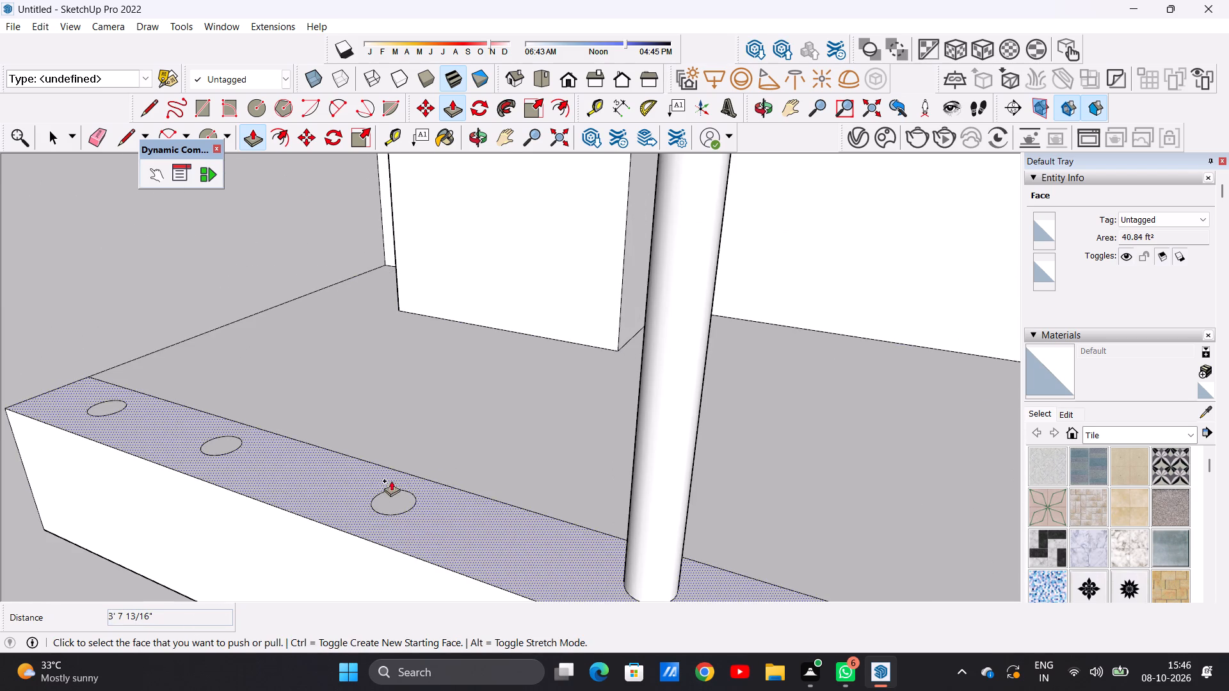
pyautogui.click(394, 502)
pyautogui.scroll(-10, 401, 397)
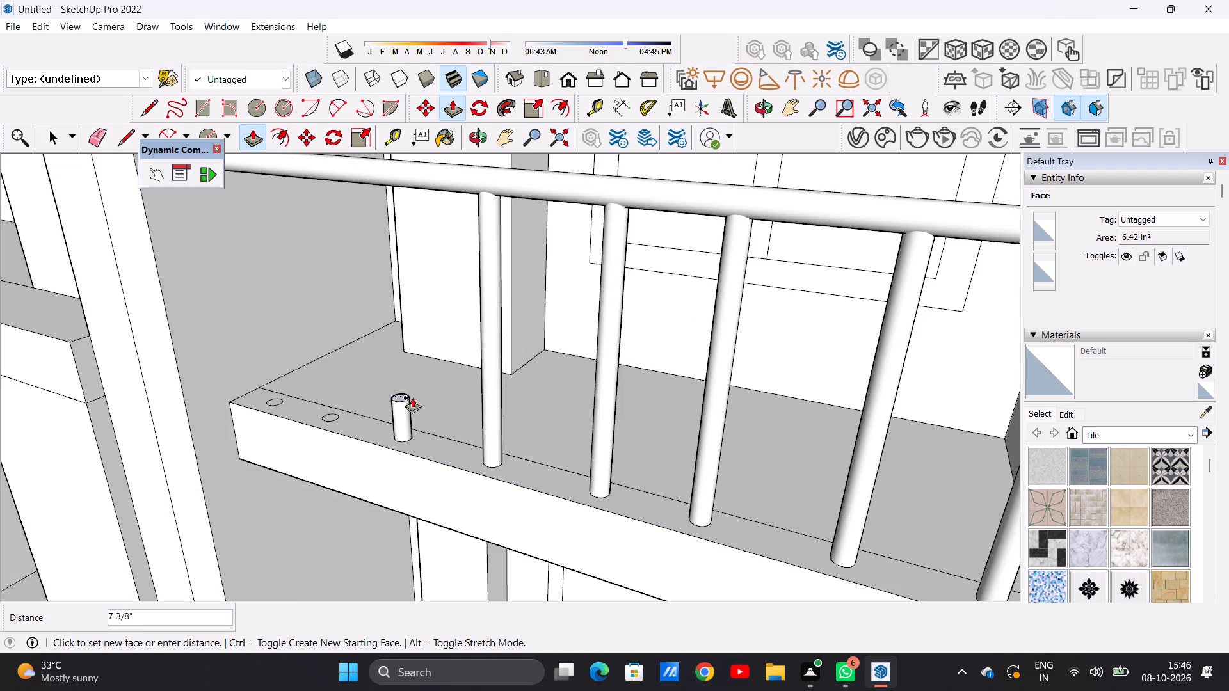
pyautogui.scroll(-9, 412, 397)
pyautogui.scroll(10, 417, 334)
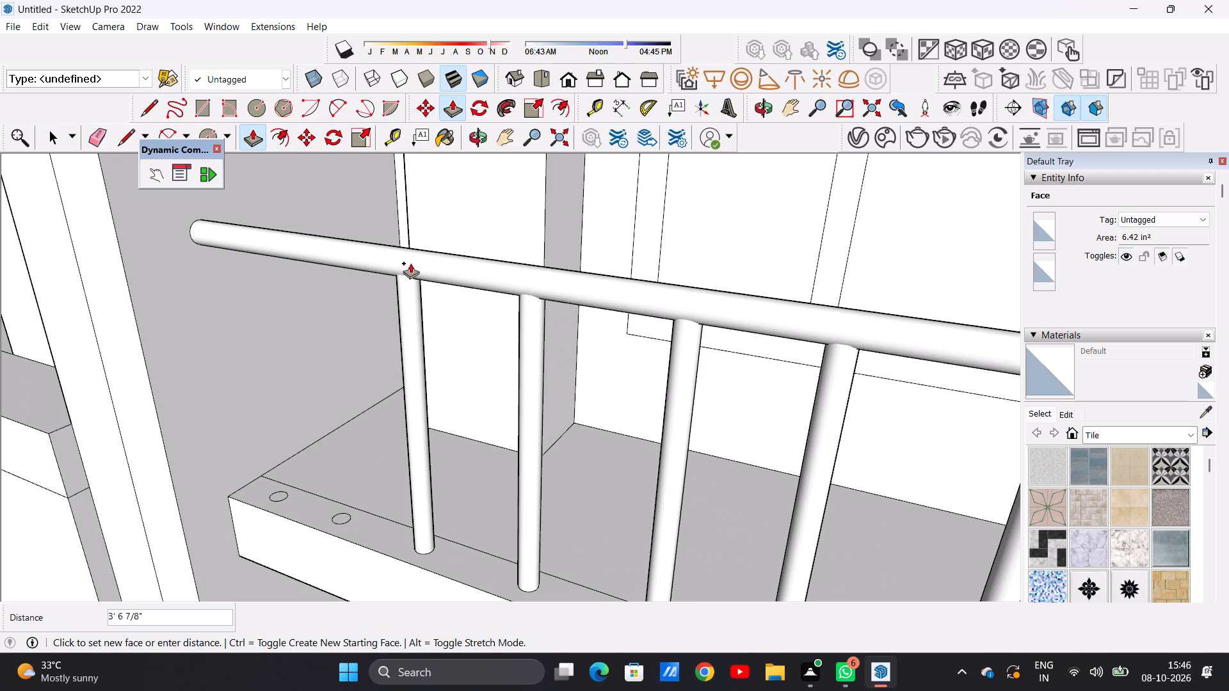
pyautogui.click(407, 259)
# Push/Pull the second circle from the tower end up about 3' 6 11/16" into the handrail.
pyautogui.scroll(6, 330, 489)
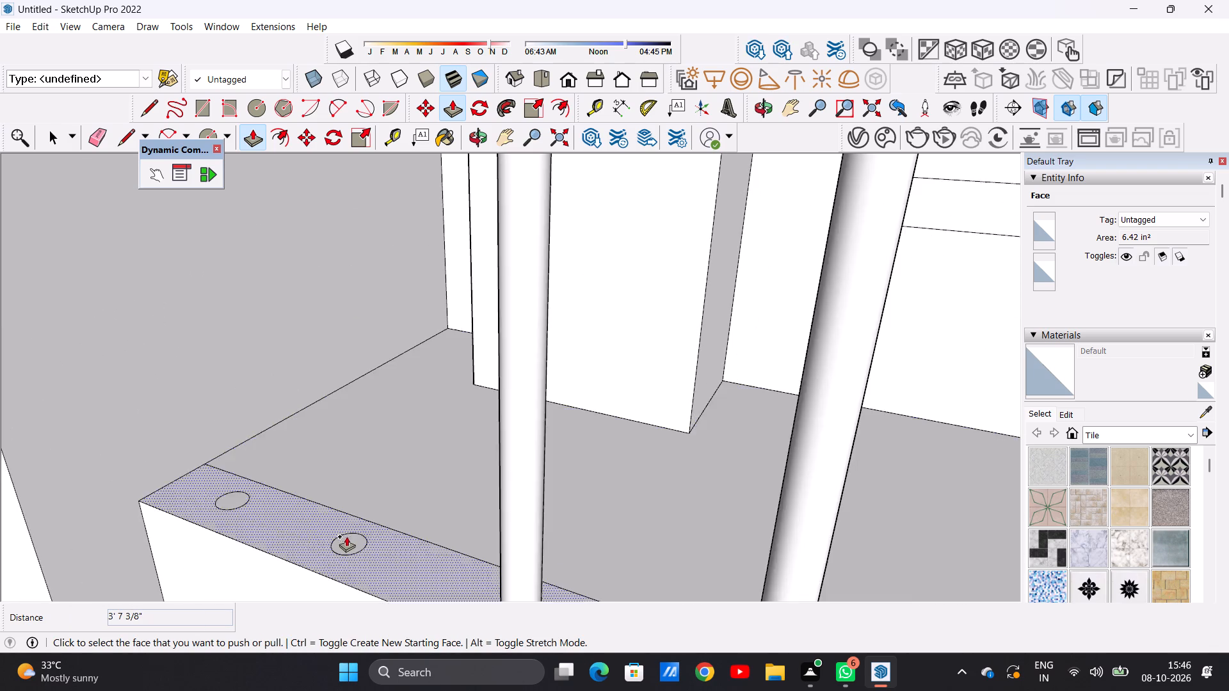
pyautogui.scroll(2, 346, 536)
pyautogui.scroll(-1, 348, 537)
pyautogui.click(348, 539)
pyautogui.scroll(-14, 382, 376)
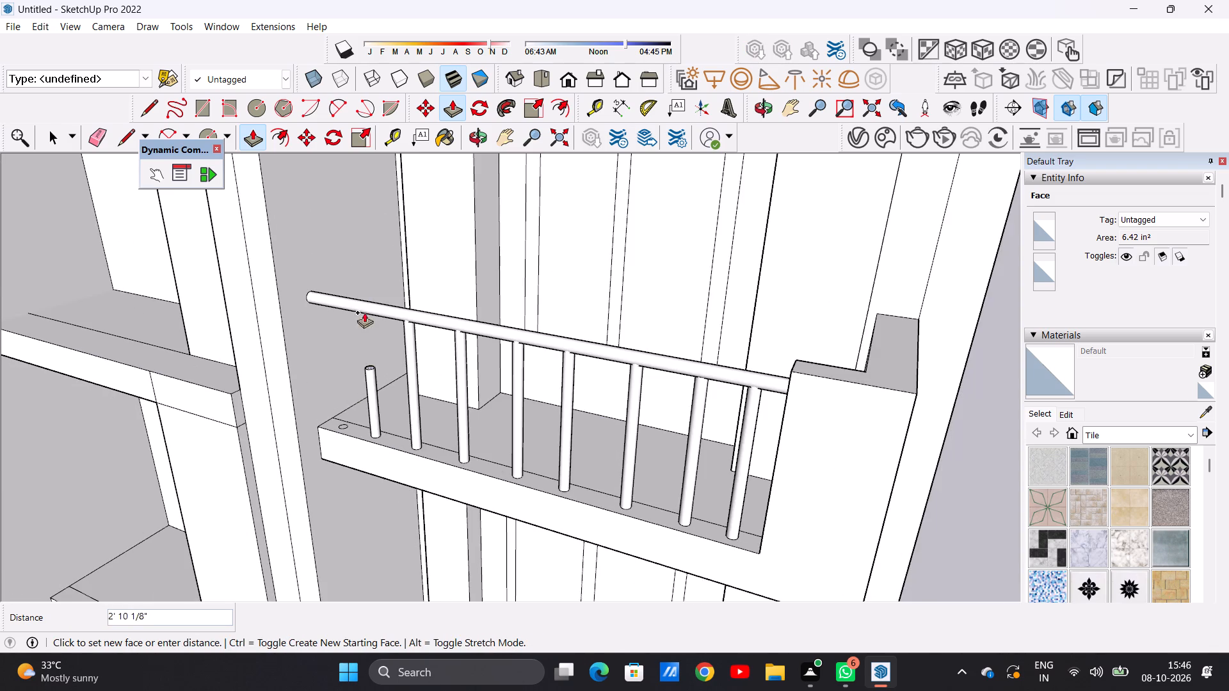
pyautogui.scroll(11, 364, 312)
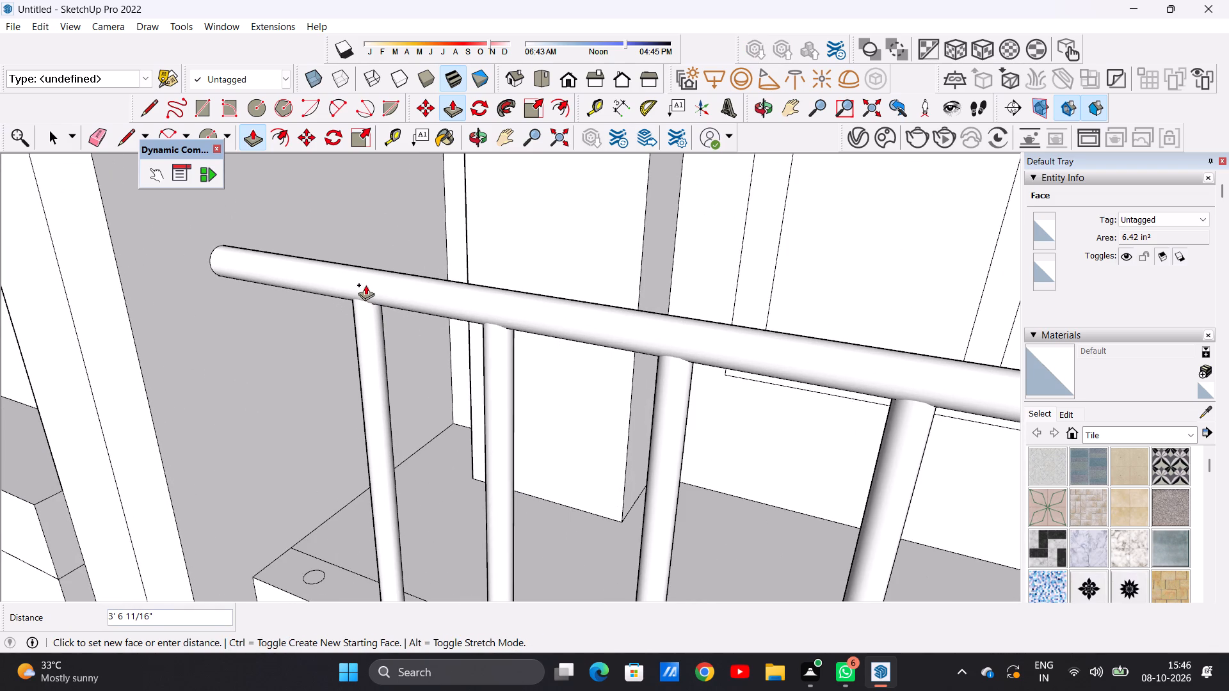
pyautogui.click(365, 285)
# Push/Pull the last remaining circle, at the tower end of the border strip, up about 3' 6 3/8" into the handrail.
pyautogui.scroll(9, 320, 553)
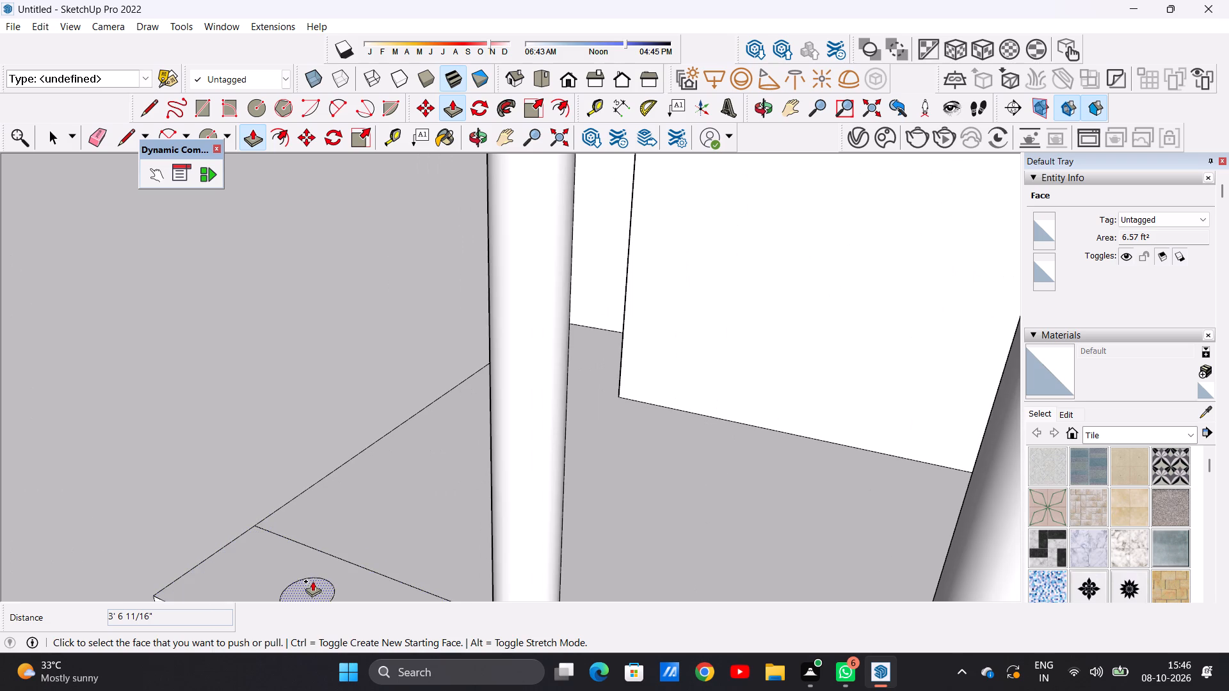
pyautogui.click(310, 584)
pyautogui.scroll(-17, 307, 406)
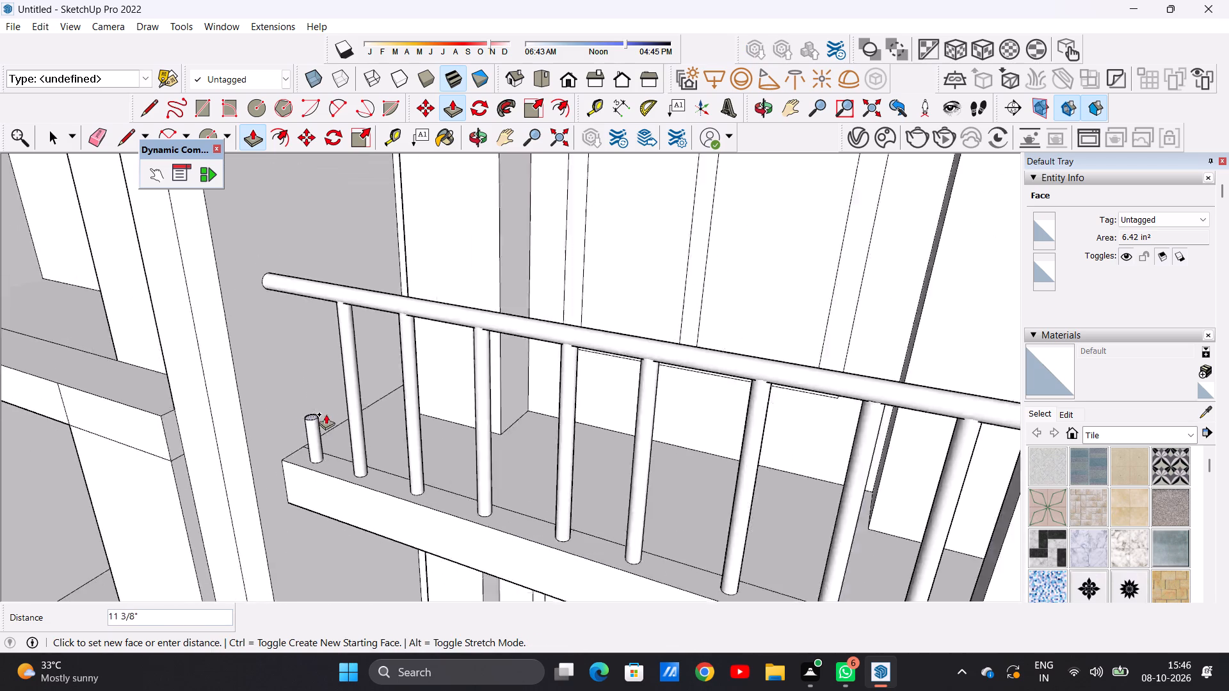
pyautogui.scroll(-2, 326, 414)
pyautogui.scroll(9, 315, 346)
pyautogui.scroll(-1, 314, 349)
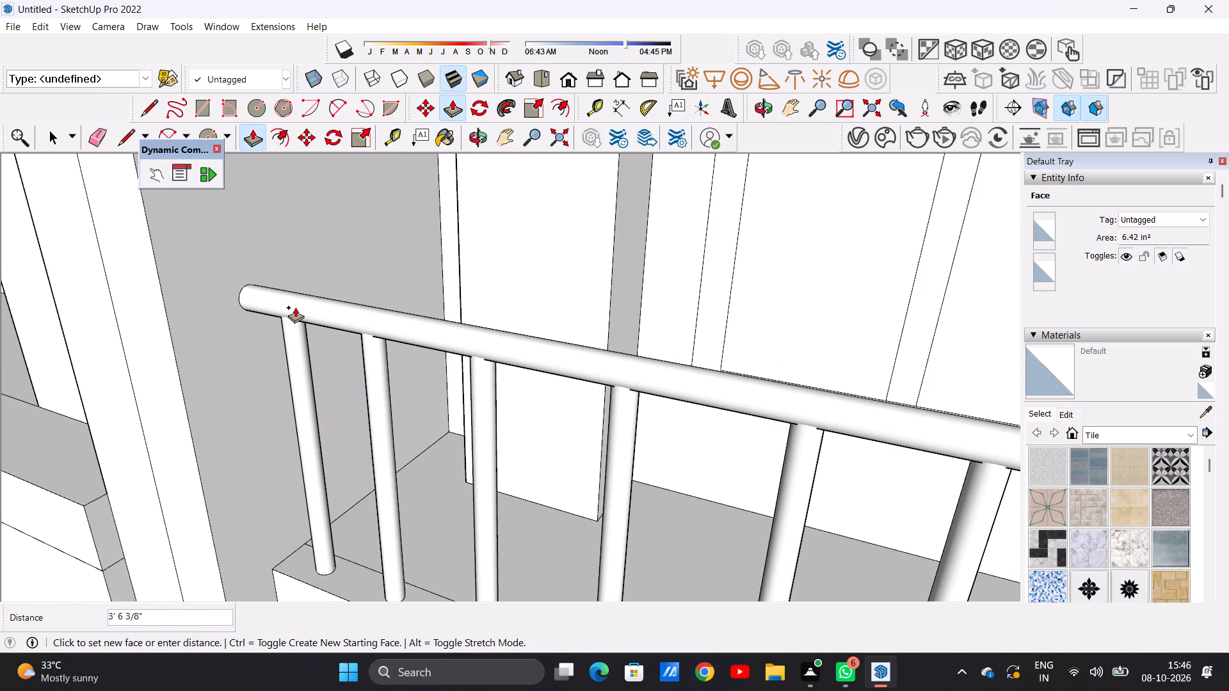
pyautogui.click(295, 307)
pyautogui.press('space')
# Copy the recessed floor face above the top balcony storey straight up 9' to the top edge of its walls.
pyautogui.scroll(-9, 408, 466)
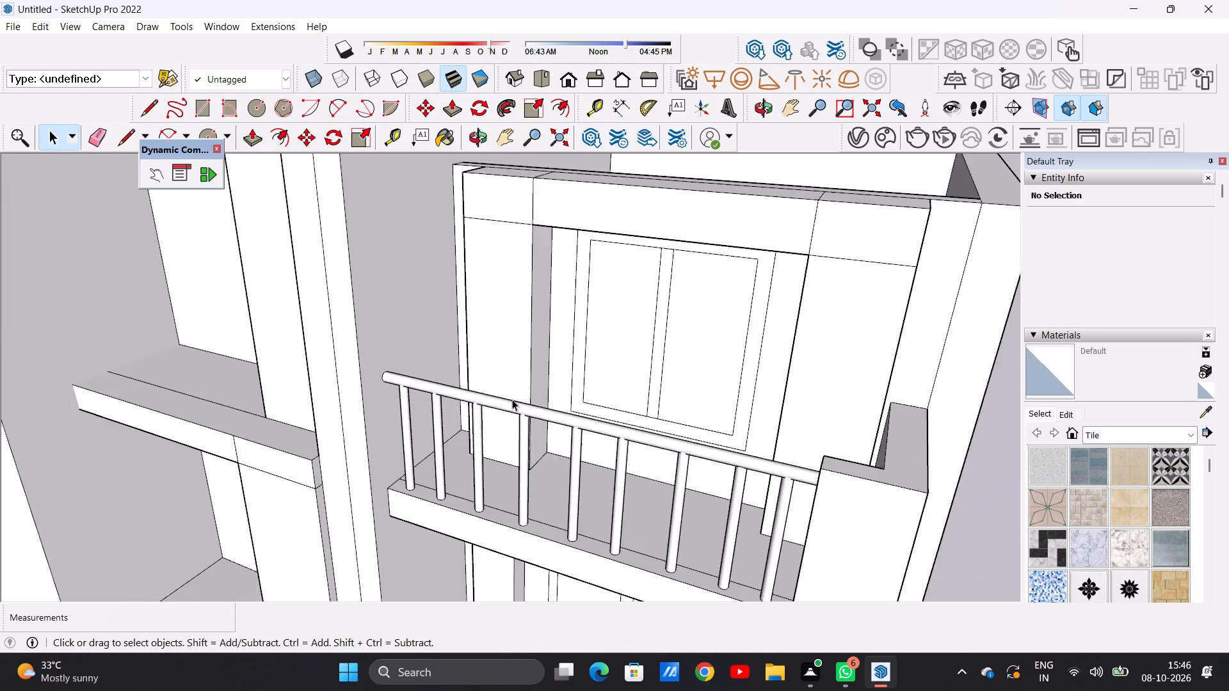
pyautogui.scroll(-9, 512, 399)
pyautogui.moveTo(519, 390); pyautogui.dragTo(620, 310, button='middle')
pyautogui.scroll(-4, 563, 453)
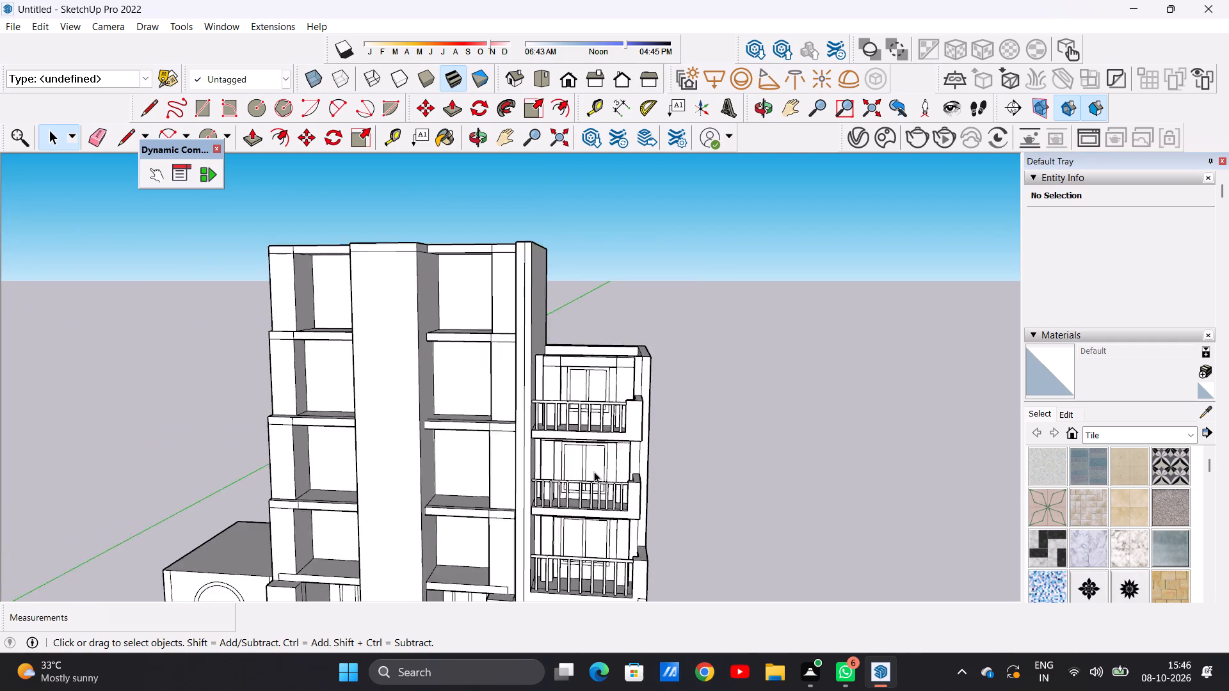
pyautogui.scroll(-7, 594, 472)
pyautogui.scroll(8, 606, 531)
pyautogui.scroll(-6, 588, 484)
pyautogui.scroll(-4, 645, 423)
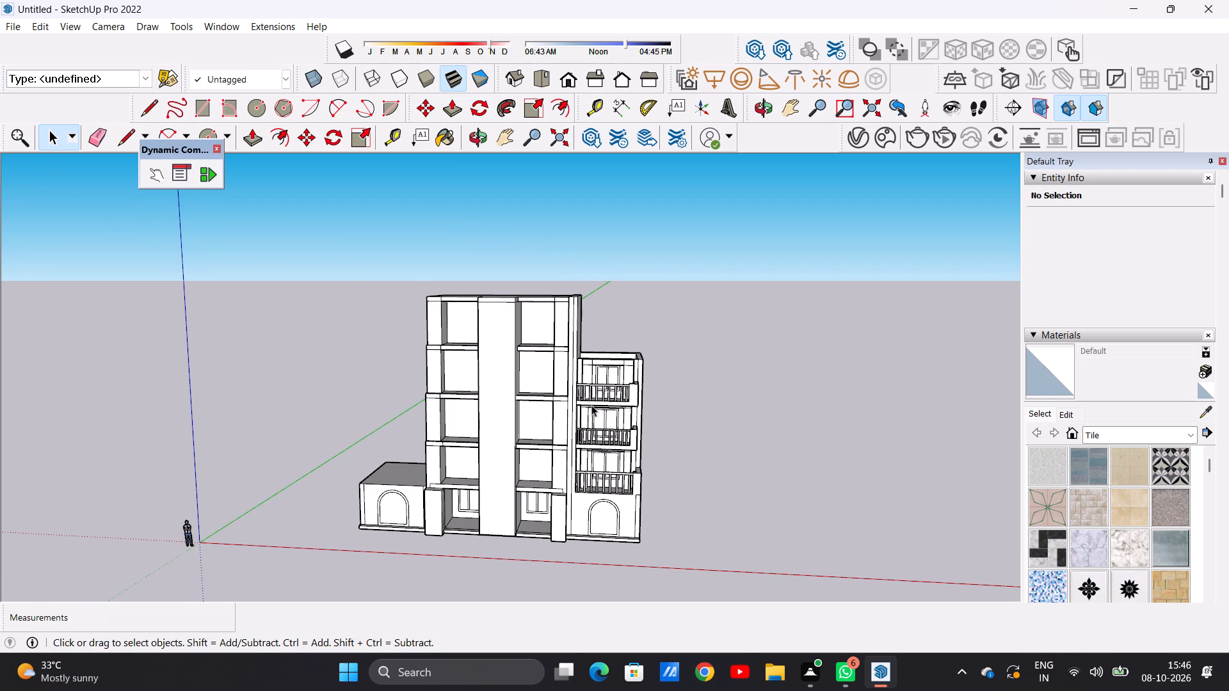
pyautogui.moveTo(607, 357); pyautogui.dragTo(611, 528, button='middle')
pyautogui.scroll(5, 654, 287)
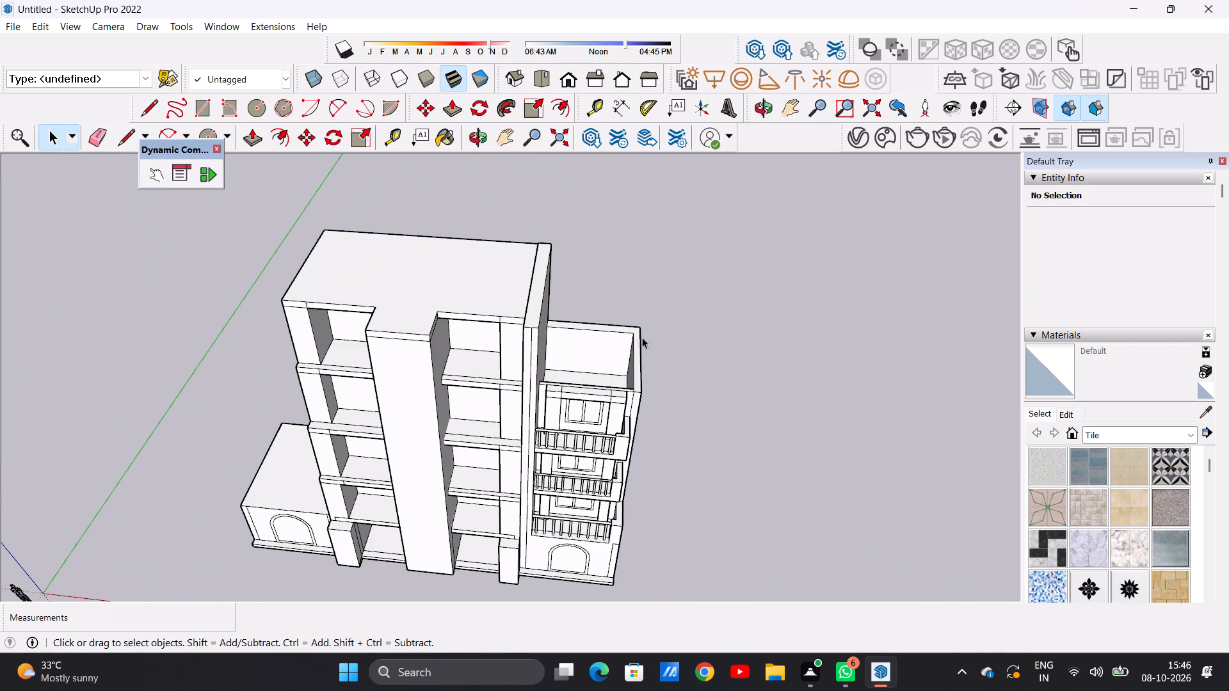
pyautogui.scroll(4, 545, 402)
pyautogui.scroll(-1, 545, 404)
pyautogui.scroll(1, 545, 404)
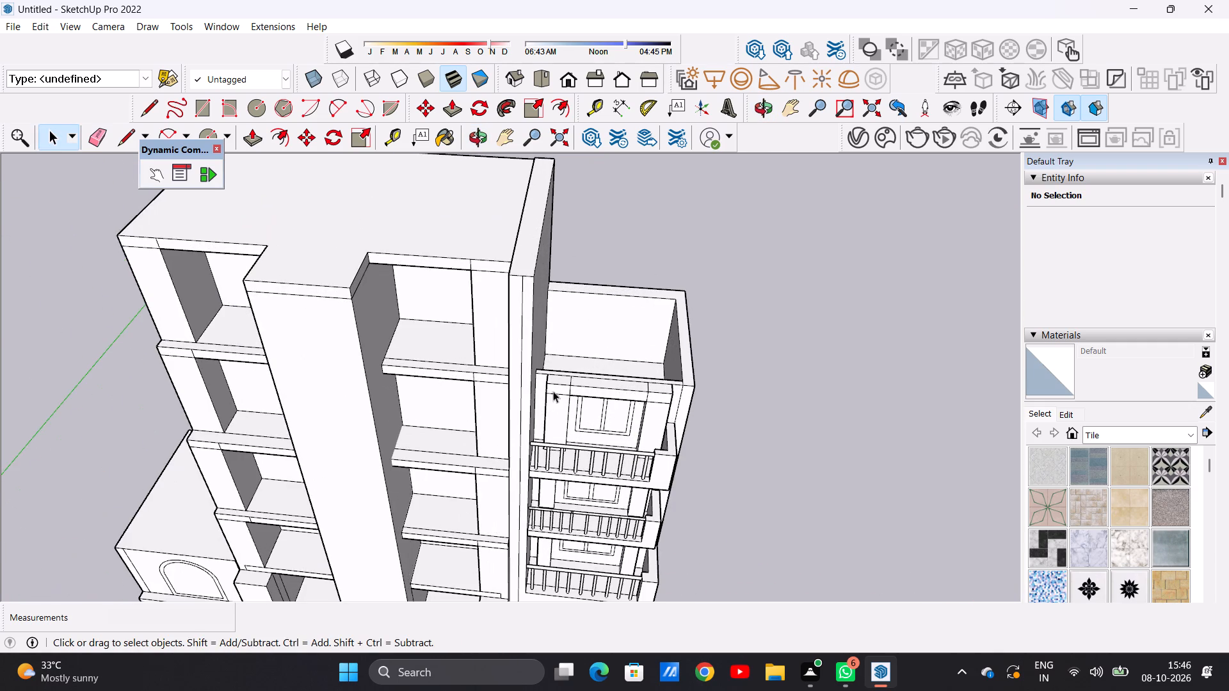
pyautogui.moveTo(612, 335); pyautogui.dragTo(625, 524, button='middle')
pyautogui.scroll(6, 642, 445)
pyautogui.doubleClick(631, 358)
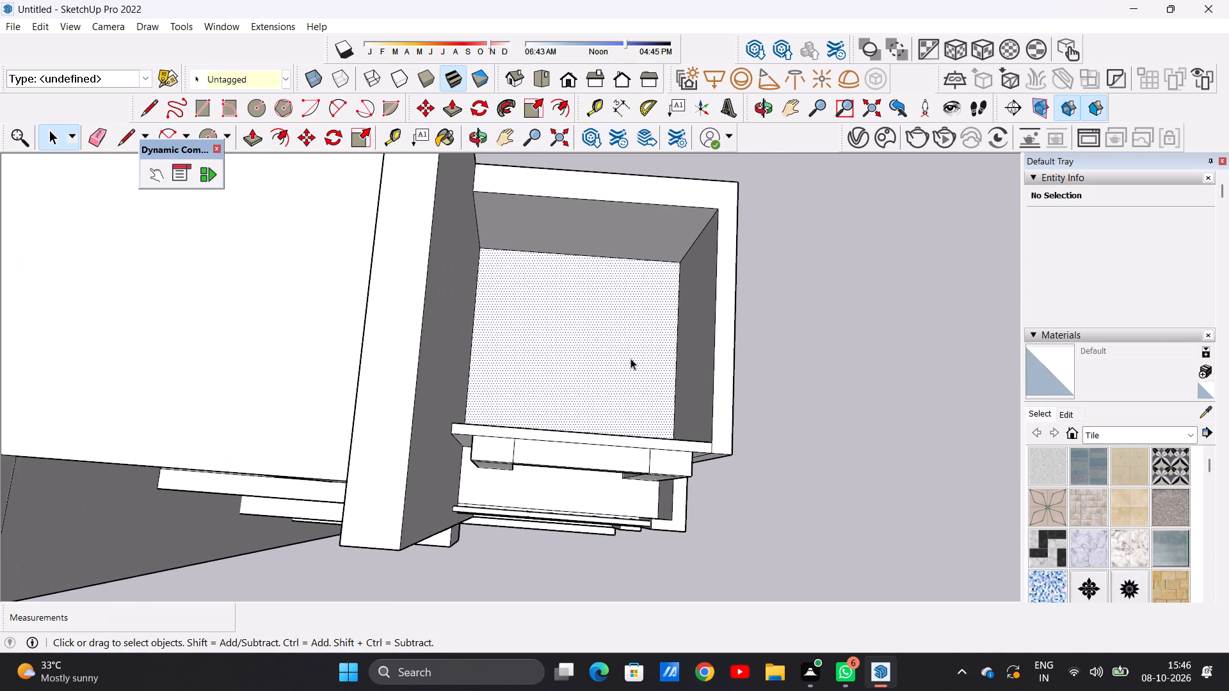
pyautogui.press('m')
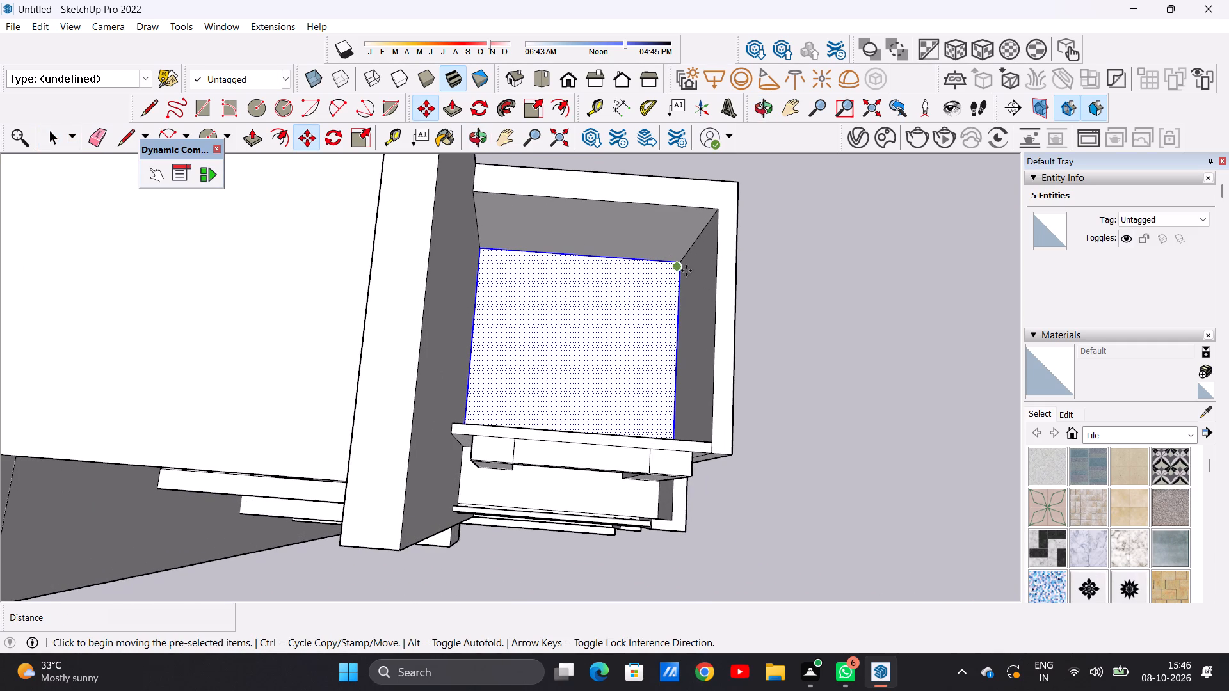
pyautogui.click(682, 260)
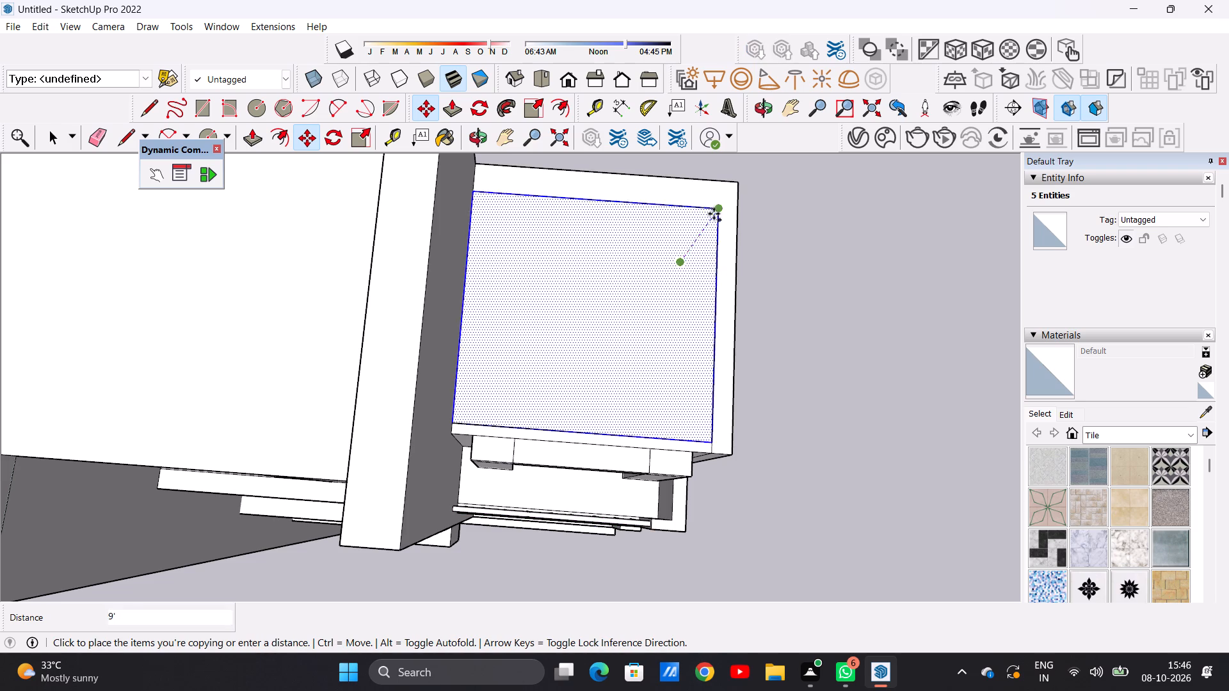
pyautogui.click(716, 209)
pyautogui.press('space')
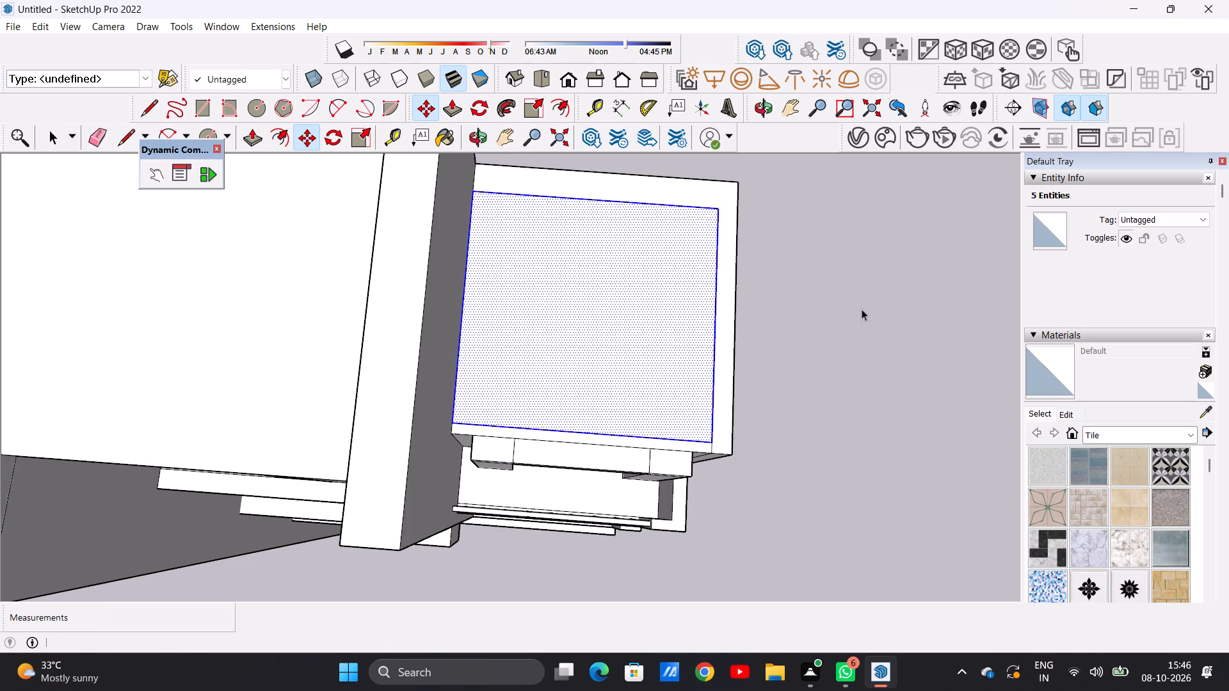
pyautogui.click(862, 311)
# Push/Pull the copied roof face of the balcony wing up 1' into a slab.
pyautogui.scroll(-4, 602, 289)
pyautogui.moveTo(762, 475); pyautogui.dragTo(725, 327, button='middle')
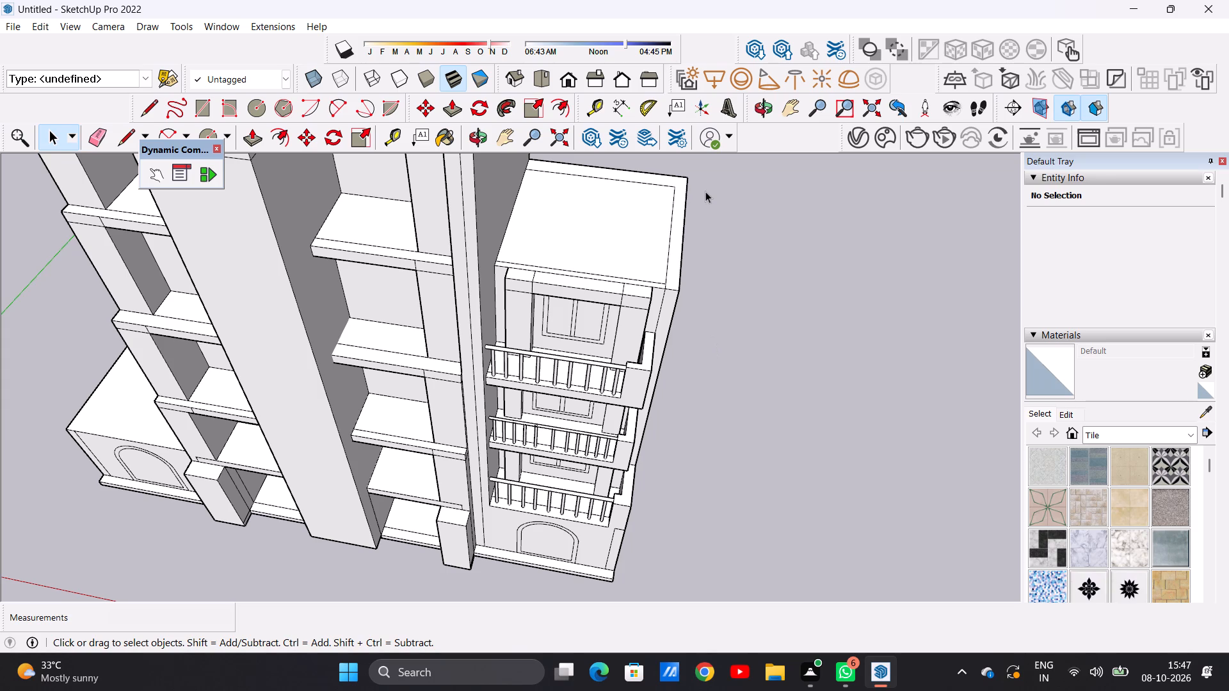
pyautogui.scroll(-7, 636, 346)
pyautogui.scroll(4, 628, 298)
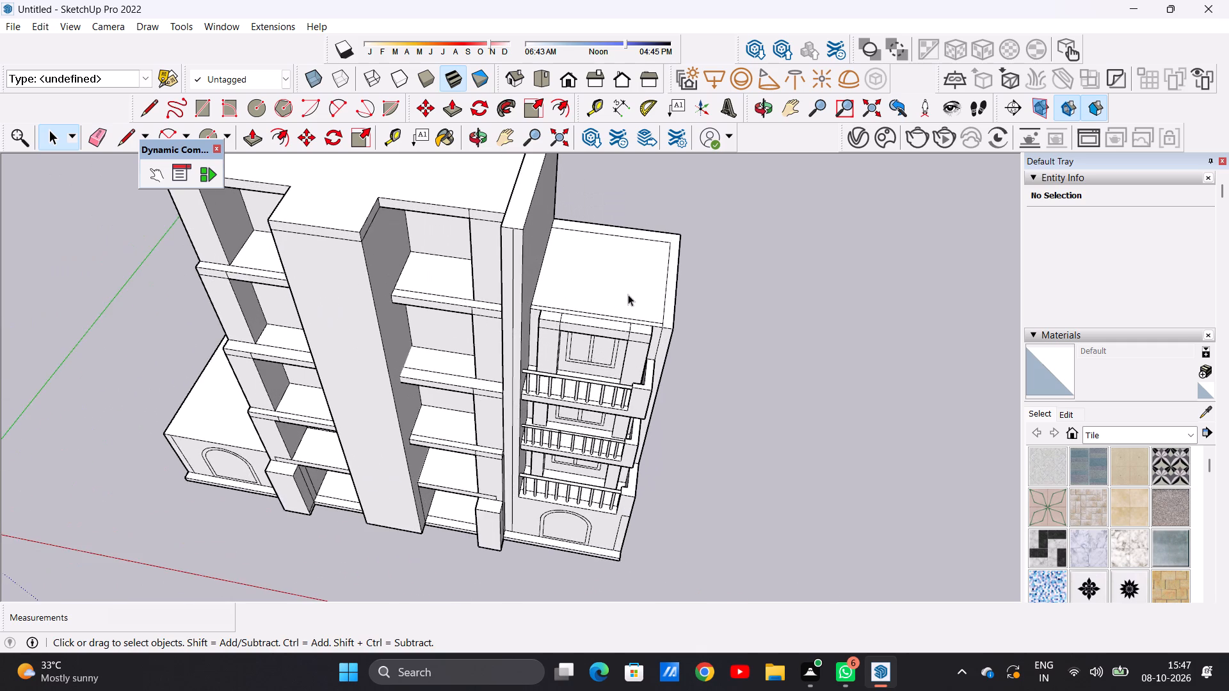
pyautogui.moveTo(635, 317); pyautogui.dragTo(627, 242, button='middle')
pyautogui.scroll(8, 627, 242)
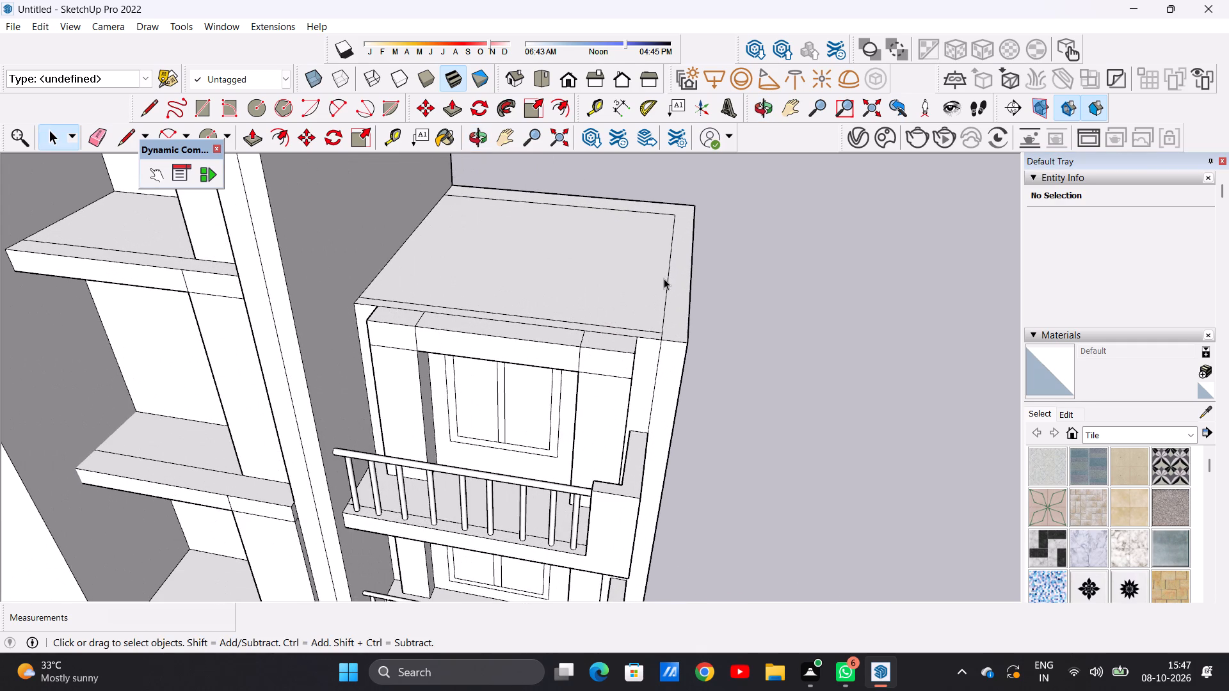
pyautogui.press('p')
pyautogui.click(634, 301)
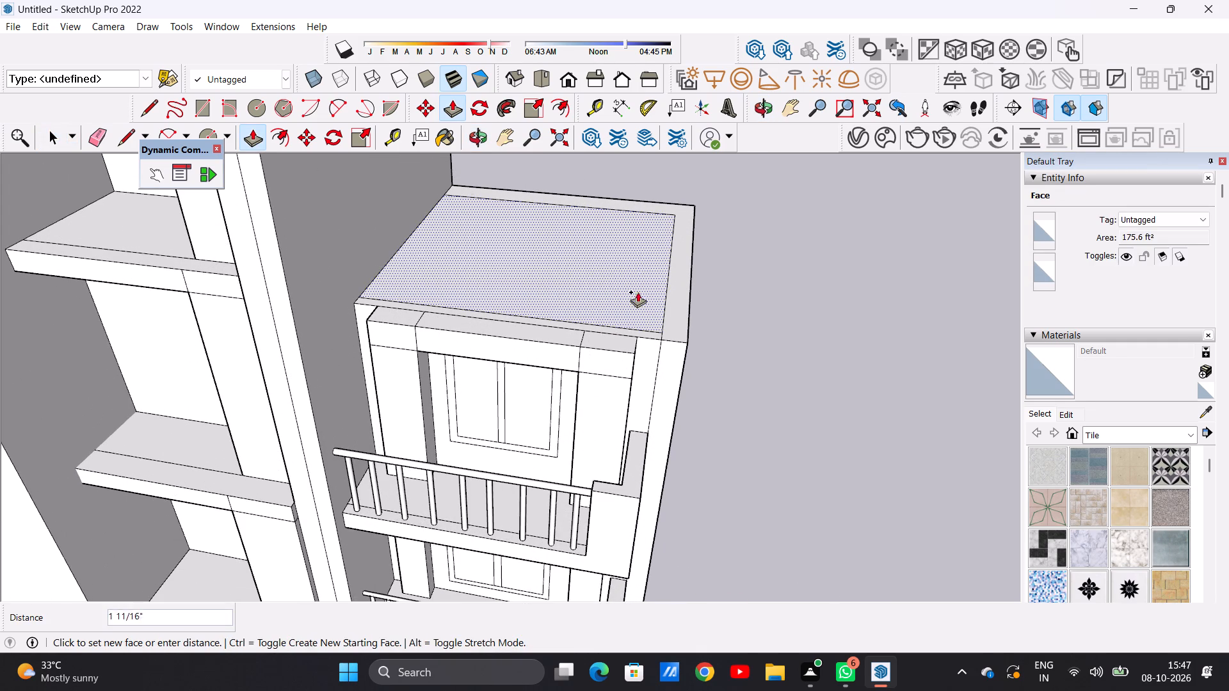
pyautogui.write("1'")
pyautogui.press('Return')
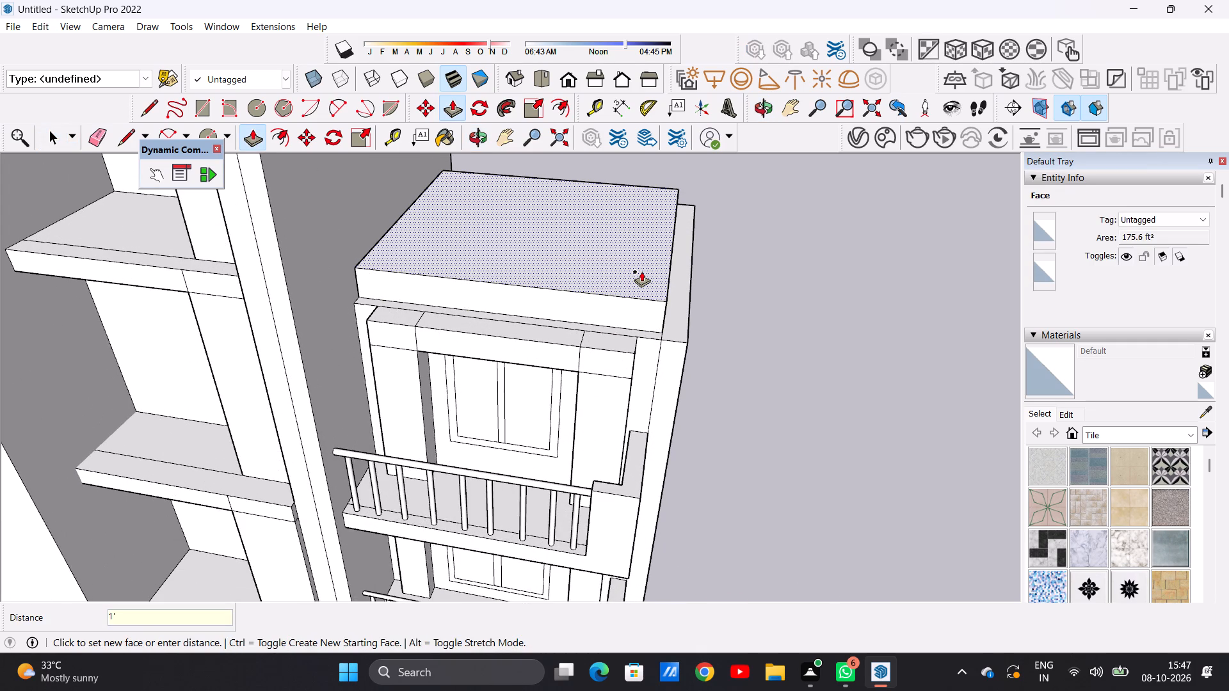
pyautogui.press('space')
# Push/Pull the top face of the balcony wing's back and outer side walls up 10'.
pyautogui.moveTo(658, 313); pyautogui.dragTo(662, 319, button='middle')
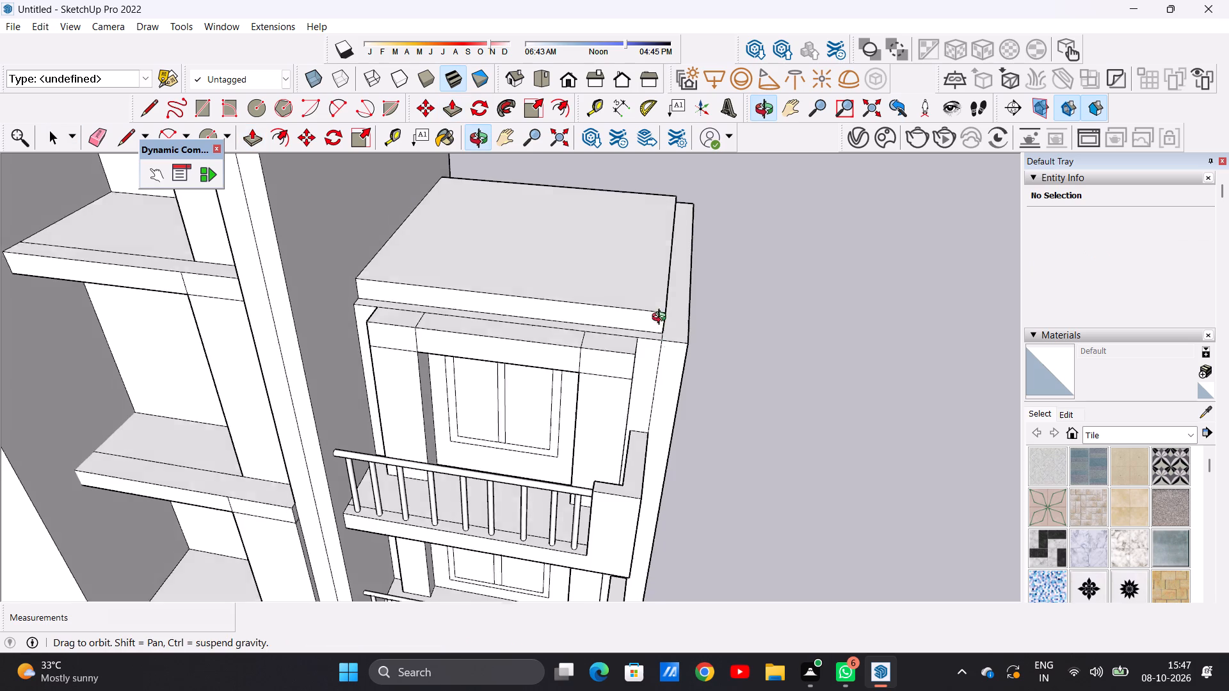
pyautogui.moveTo(662, 319); pyautogui.dragTo(674, 395, button='middle')
pyautogui.scroll(4, 693, 370)
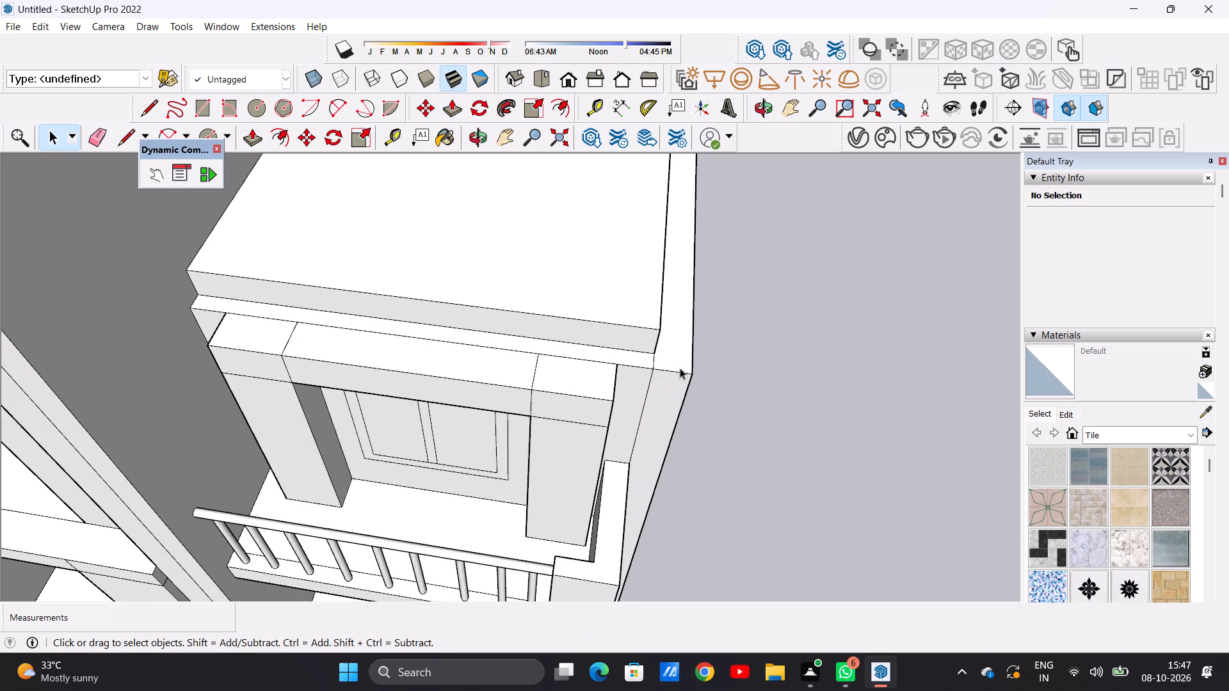
pyautogui.scroll(-9, 654, 334)
pyautogui.scroll(6, 668, 324)
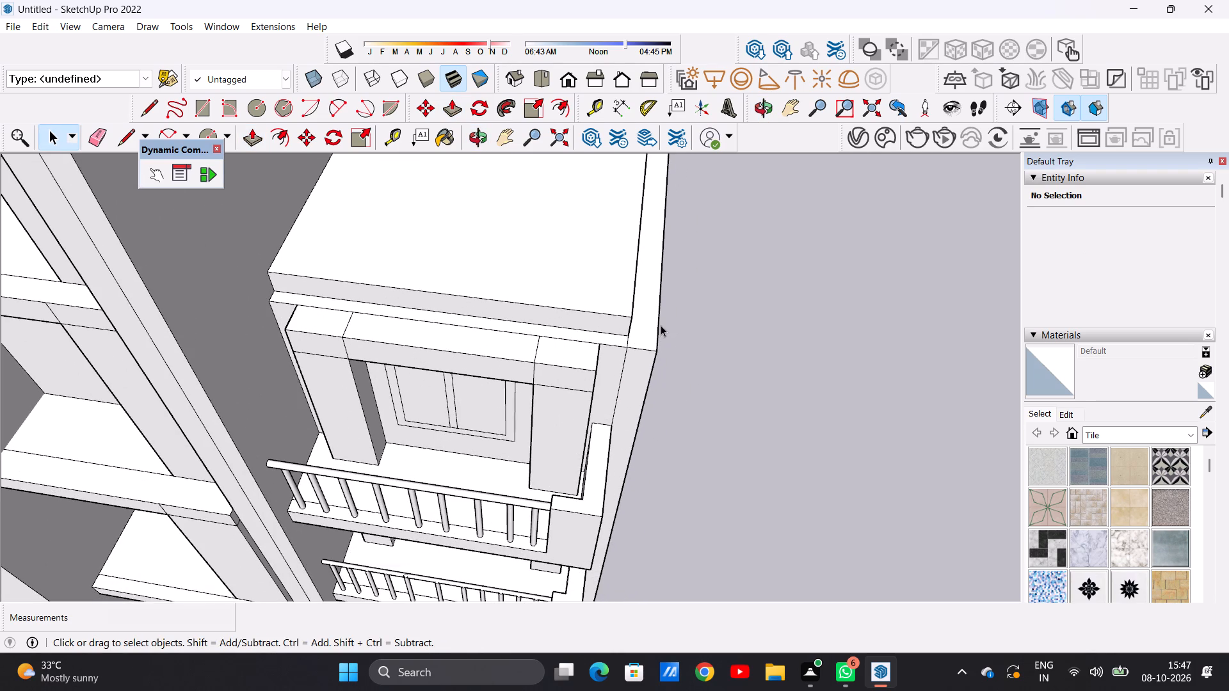
pyautogui.moveTo(631, 425); pyautogui.dragTo(585, 324, button='middle')
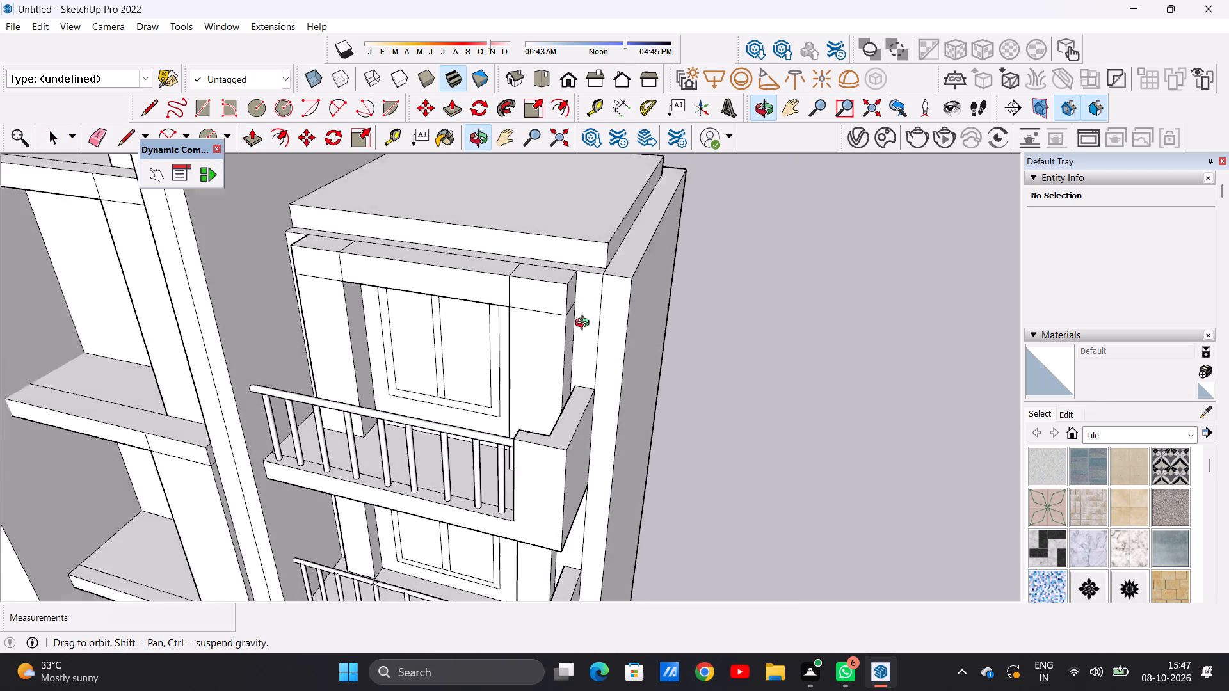
pyautogui.moveTo(585, 324); pyautogui.dragTo(639, 390, button='middle')
pyautogui.scroll(-4, 460, 255)
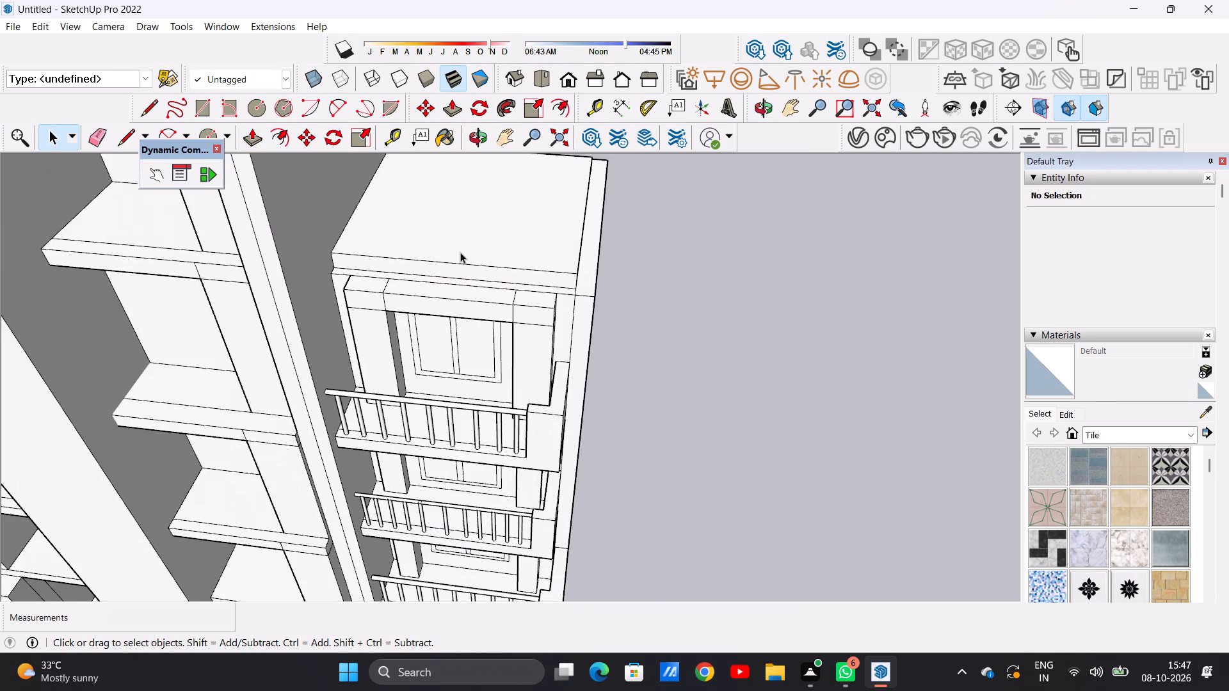
pyautogui.scroll(5, 593, 260)
pyautogui.press('p')
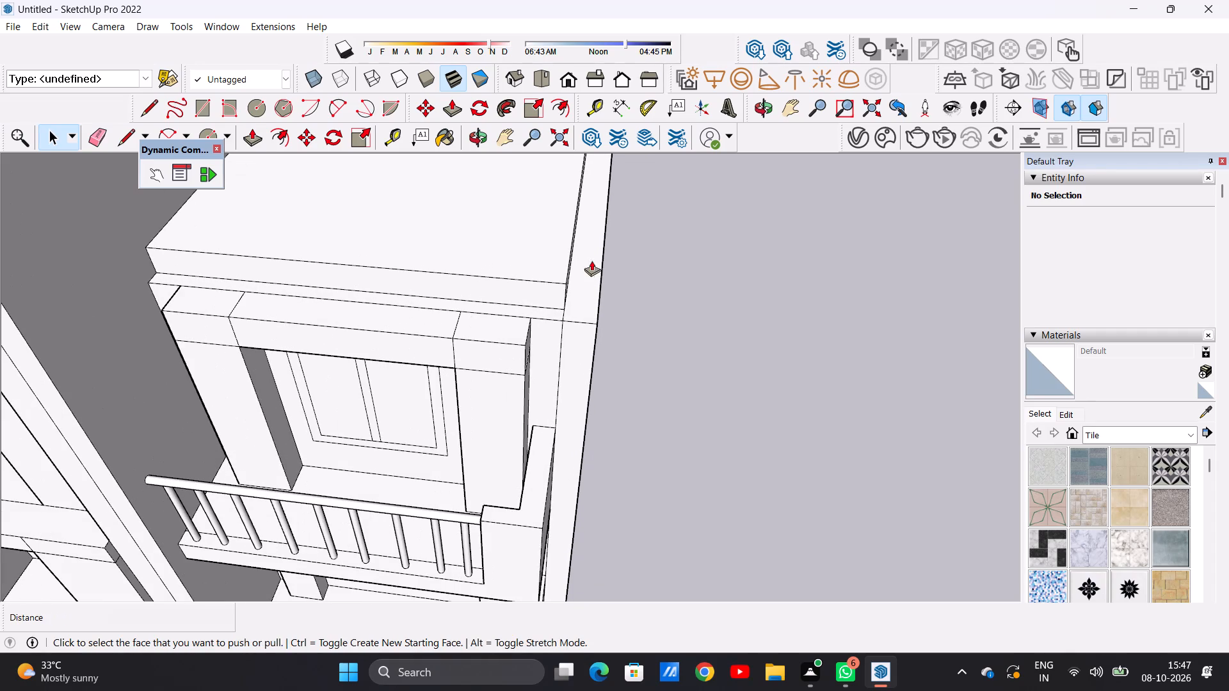
pyautogui.click(588, 267)
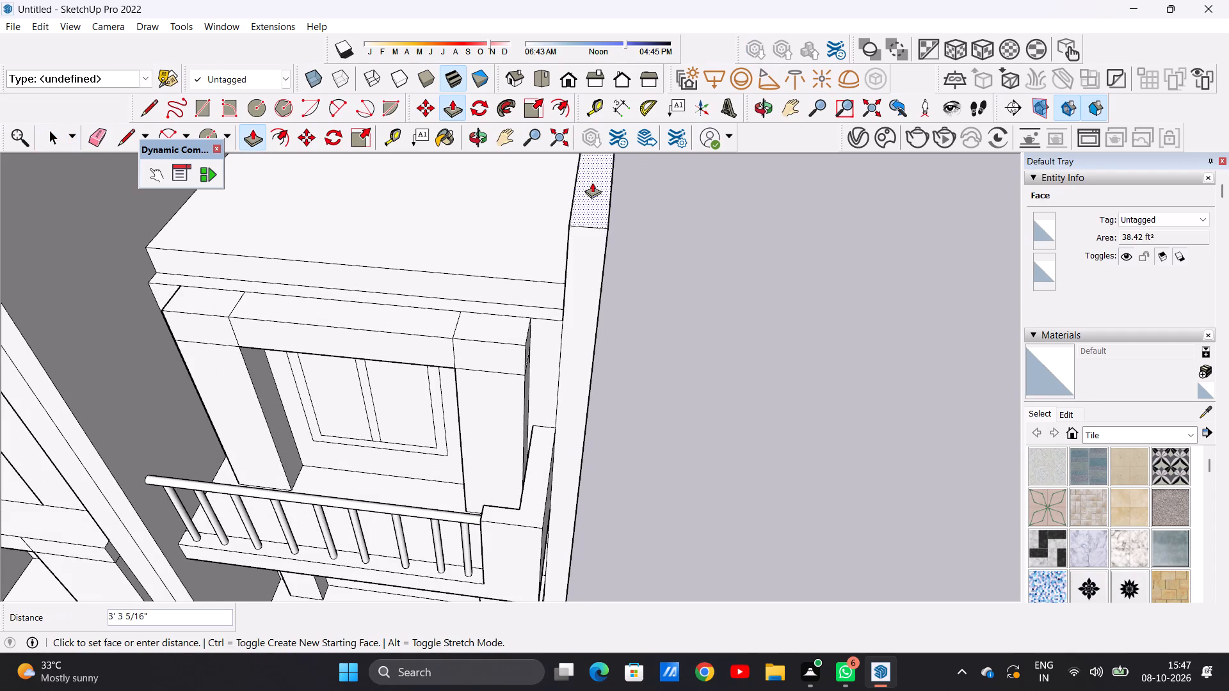
pyautogui.scroll(-20, 588, 204)
pyautogui.scroll(-1, 588, 204)
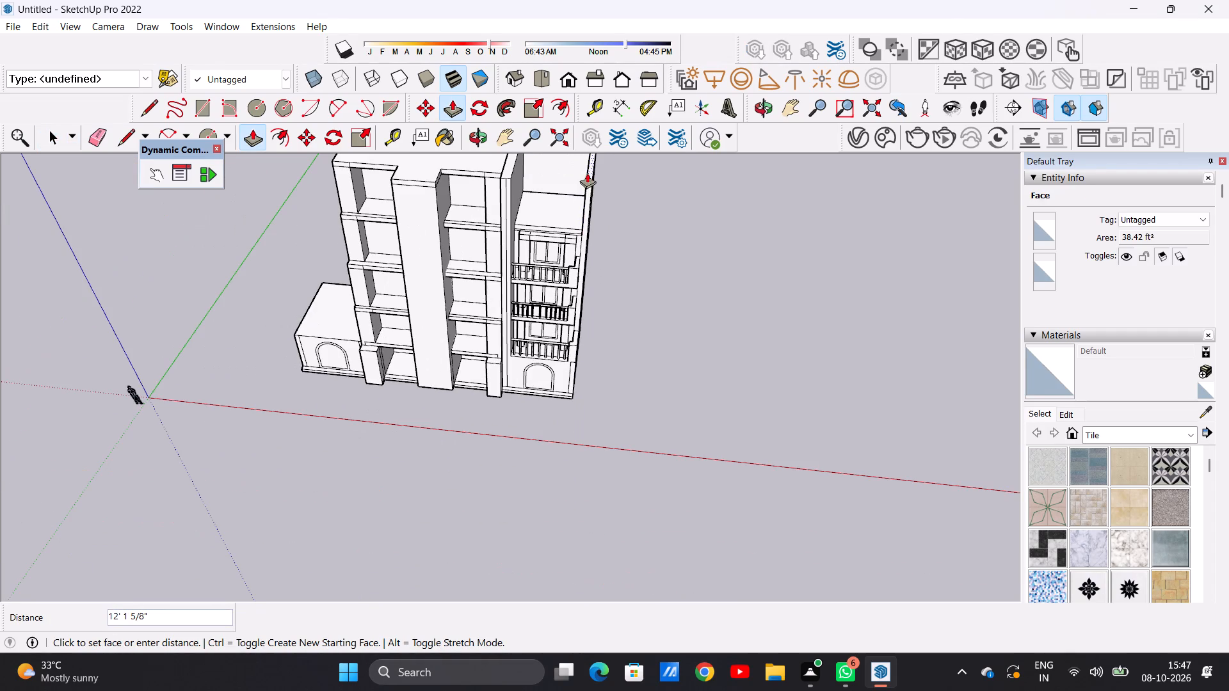
pyautogui.write("10'")
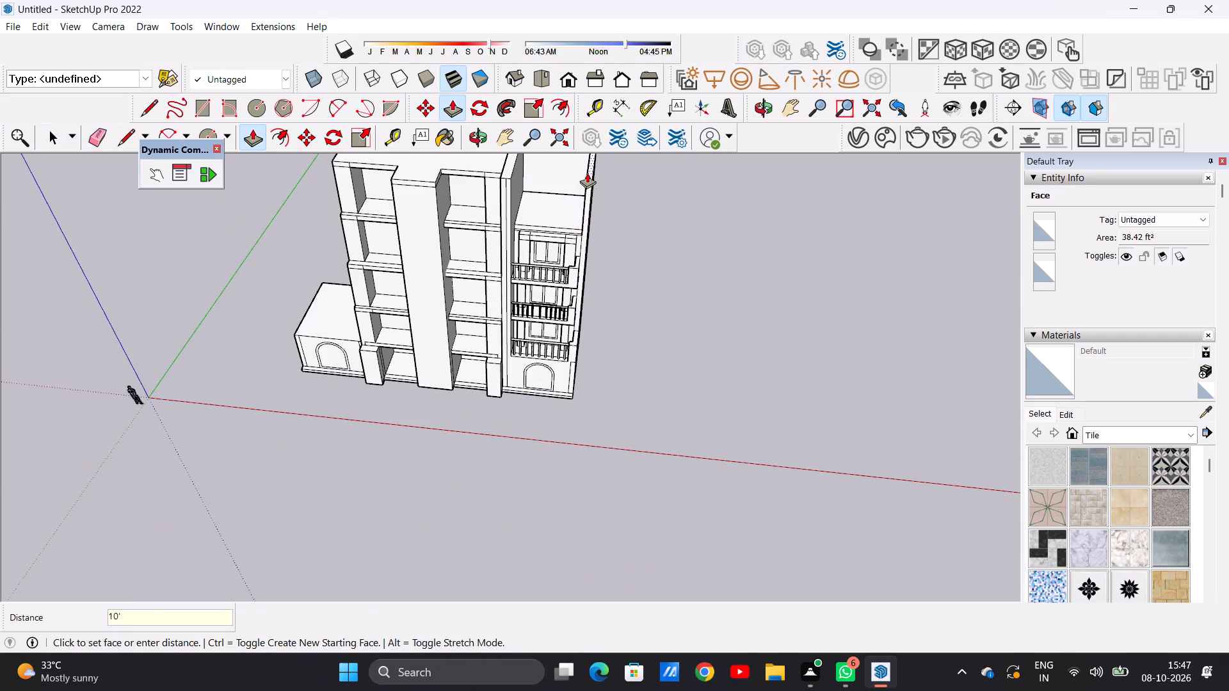
pyautogui.press('Return')
pyautogui.press('space')
# Push/Pull the front face of the new roof slab forward about 6 11/16" to the front edge of the wall strip below.
pyautogui.scroll(-9, 522, 483)
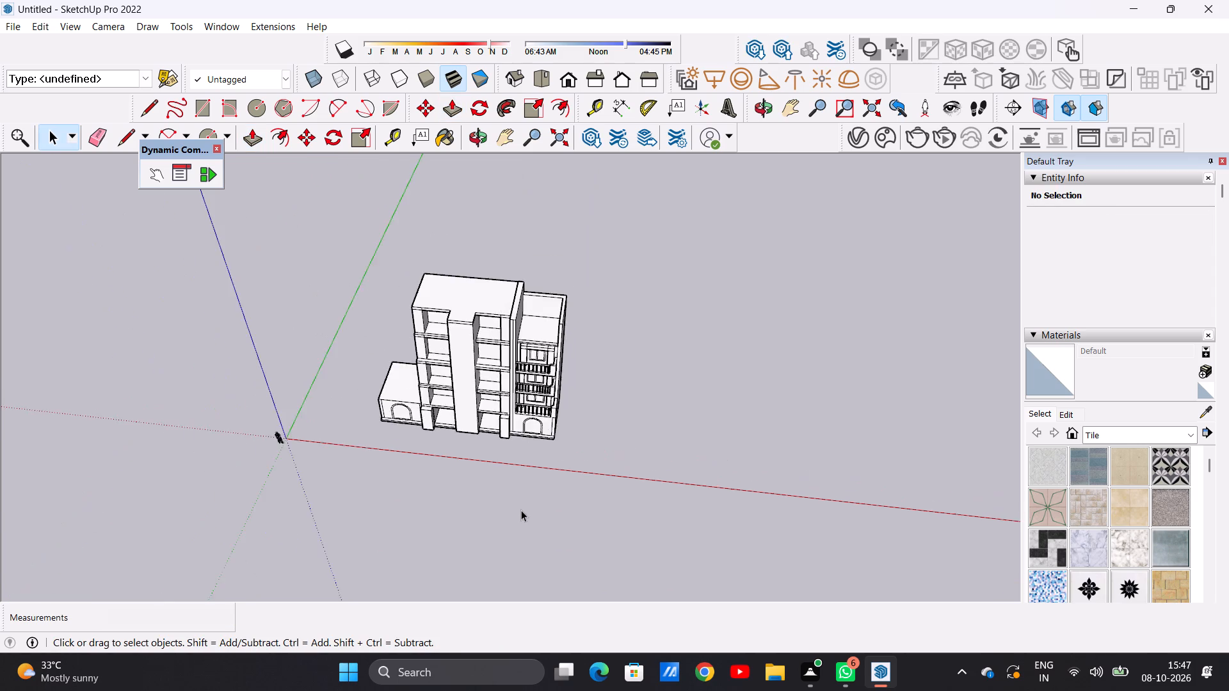
pyautogui.moveTo(518, 496); pyautogui.dragTo(544, 271, button='middle')
pyautogui.scroll(14, 554, 326)
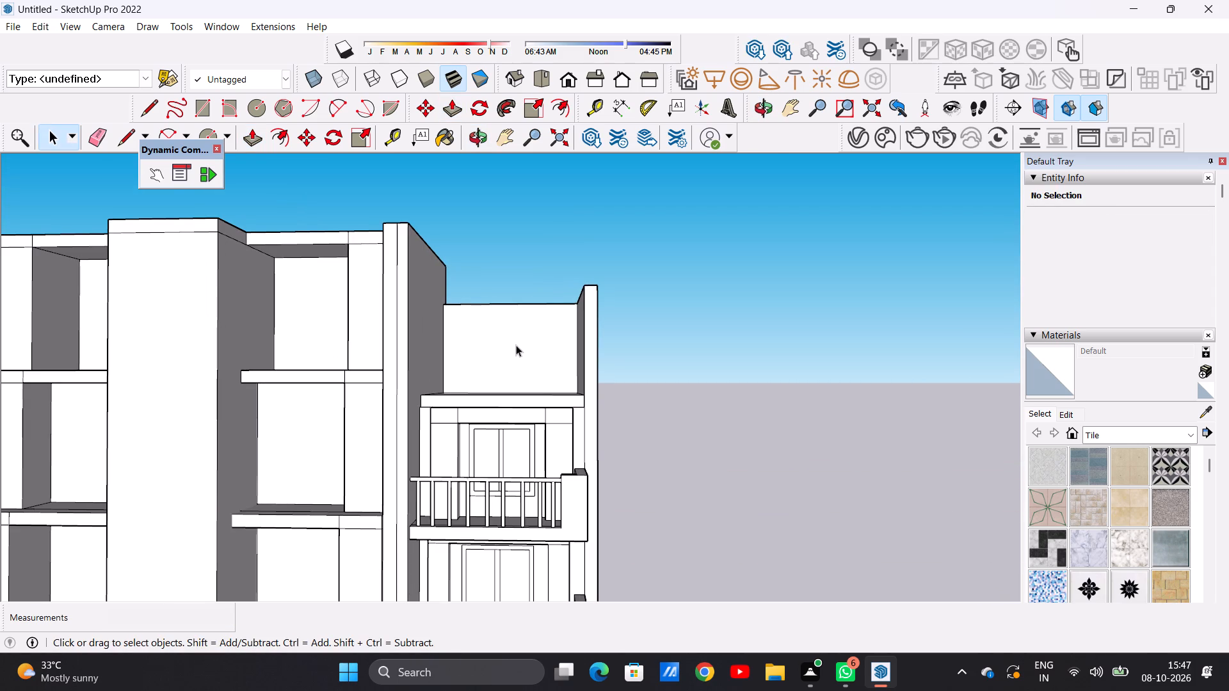
pyautogui.scroll(-2, 508, 346)
pyautogui.moveTo(490, 332); pyautogui.dragTo(462, 504, button='middle')
pyautogui.scroll(6, 529, 369)
pyautogui.scroll(-1, 529, 369)
pyautogui.scroll(5, 529, 369)
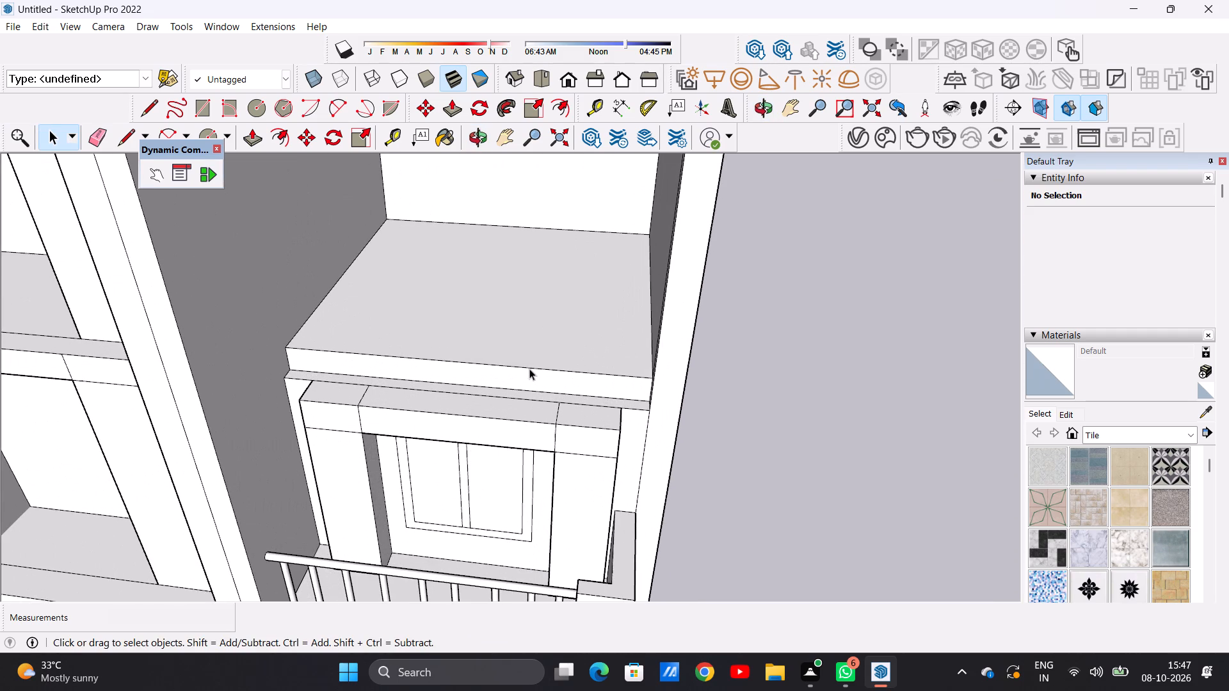
pyautogui.moveTo(601, 407); pyautogui.dragTo(523, 356, button='middle')
pyautogui.scroll(4, 586, 388)
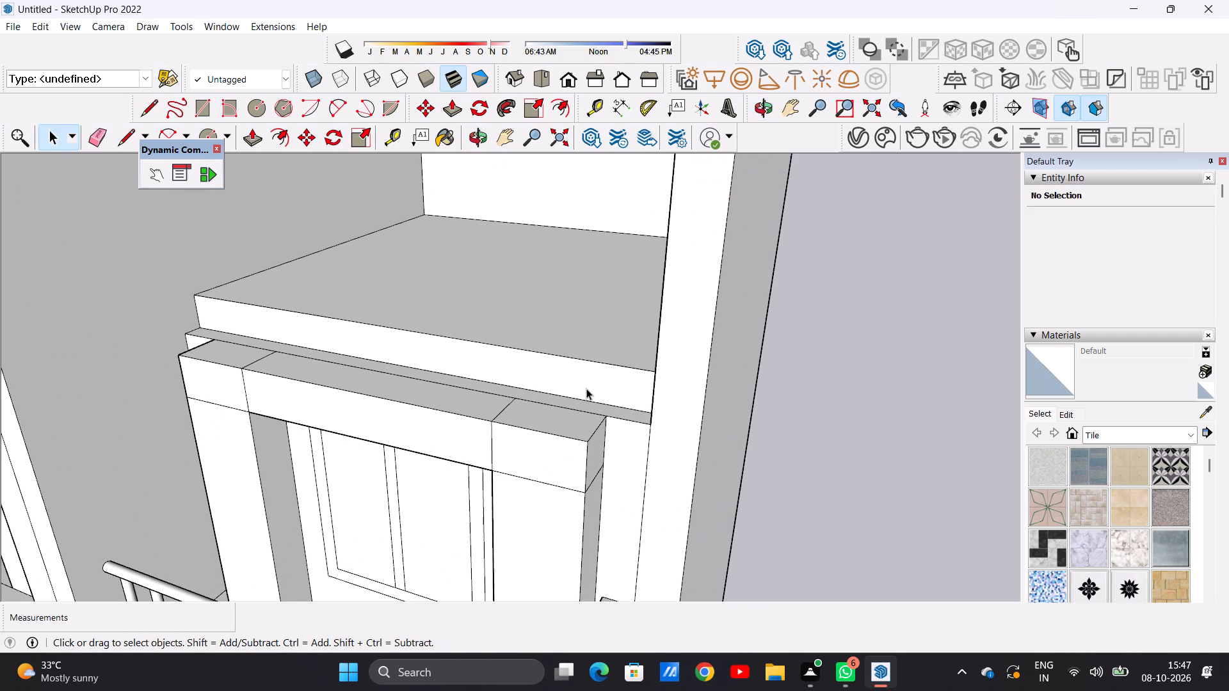
pyautogui.press('p')
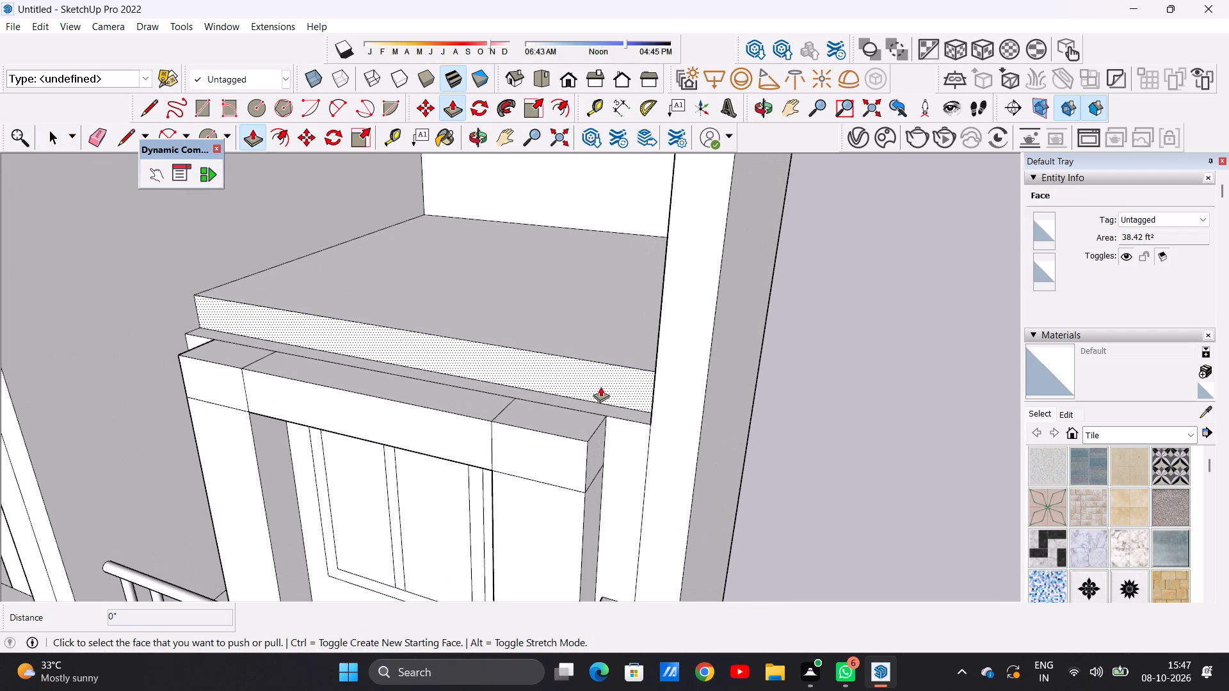
pyautogui.click(600, 386)
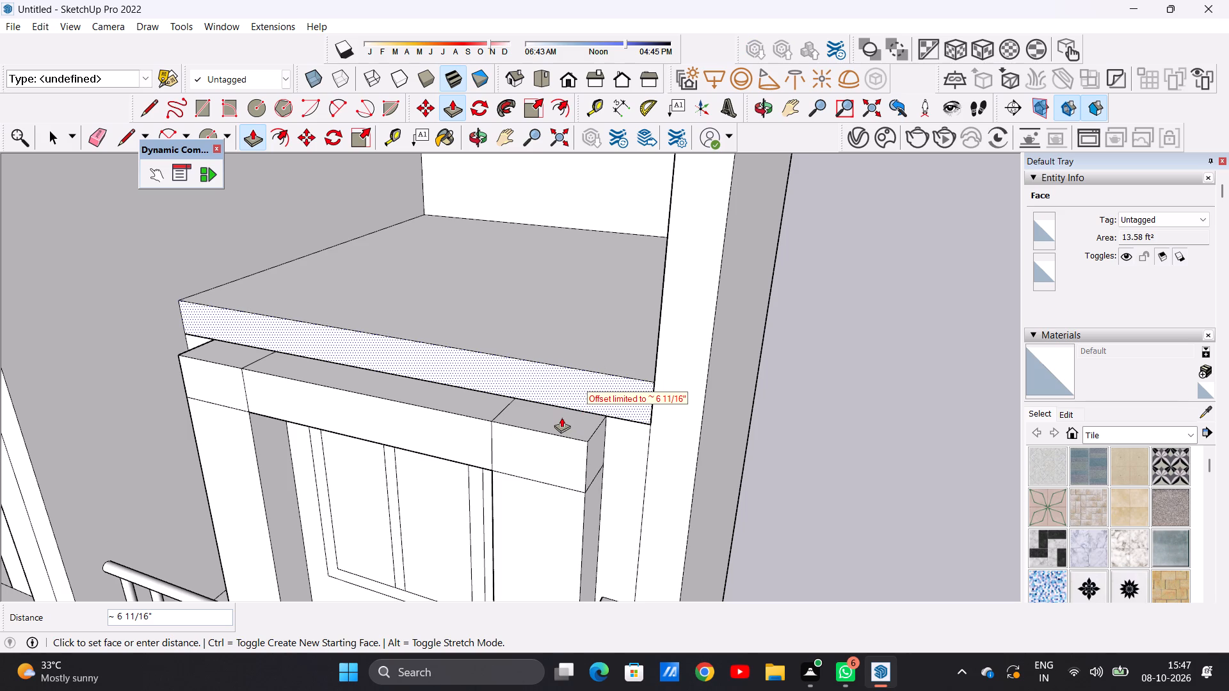
pyautogui.click(561, 417)
# Push/Pull the roof slab's front face a further 4' 1 1/4" or so outward to line up with the balconies below.
pyautogui.click(602, 383)
pyautogui.scroll(-8, 536, 386)
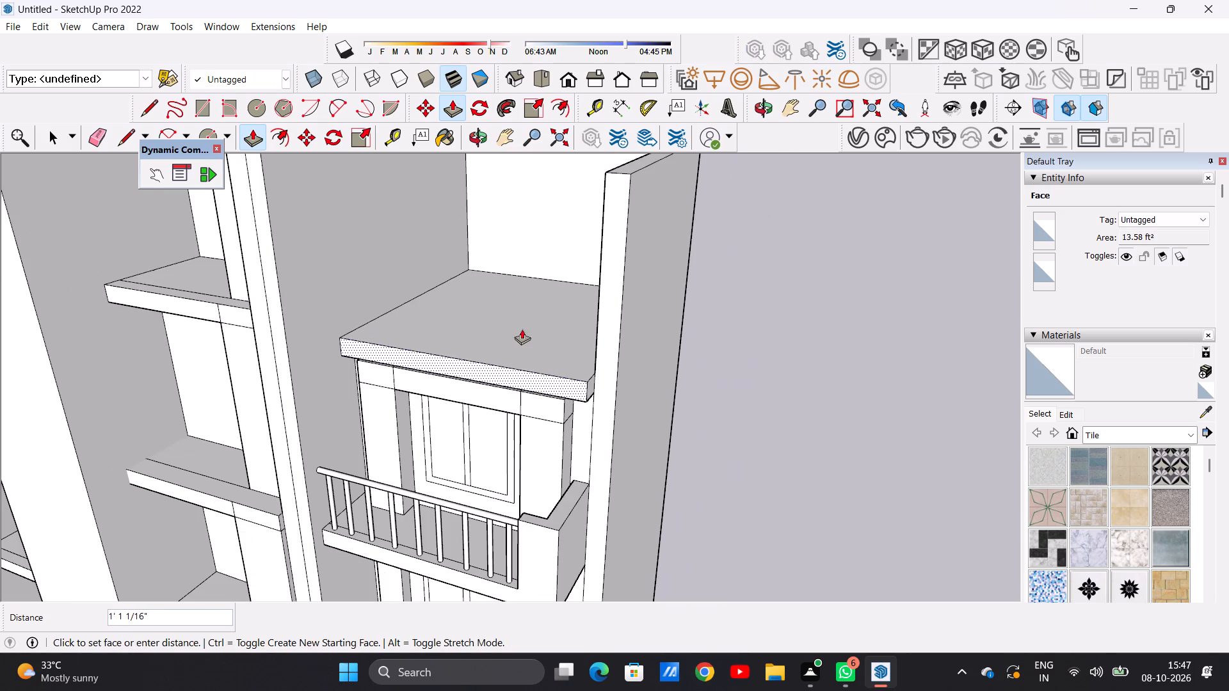
pyautogui.scroll(-7, 542, 390)
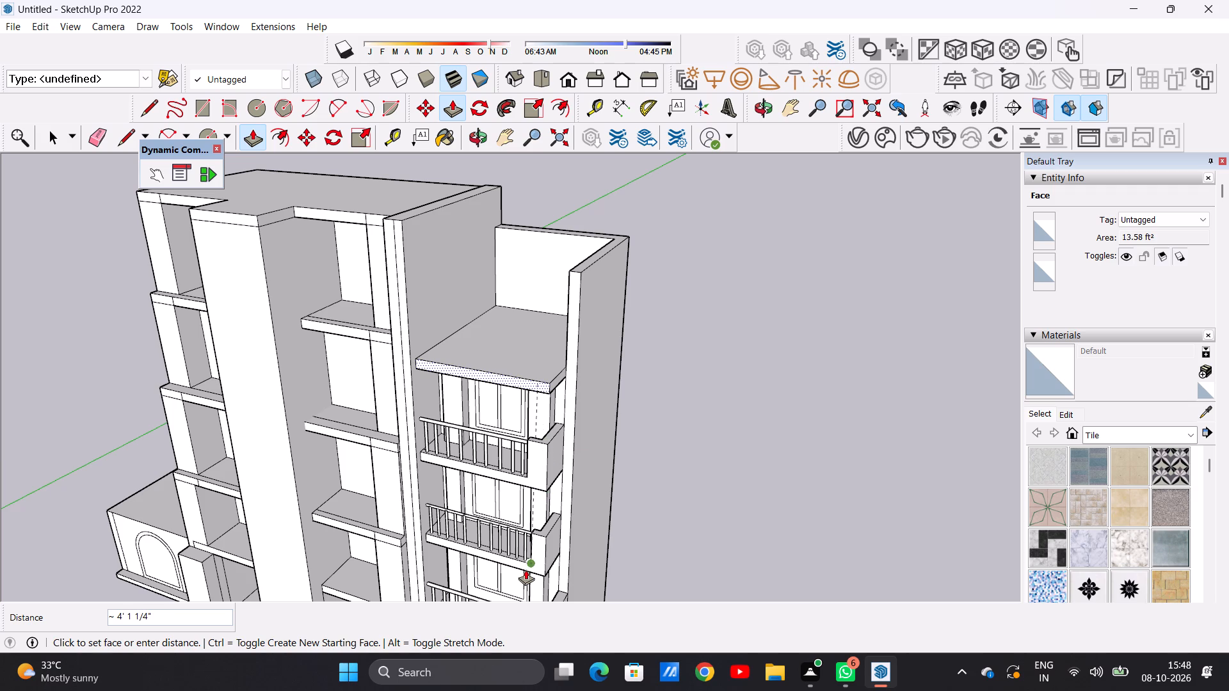
pyautogui.click(526, 569)
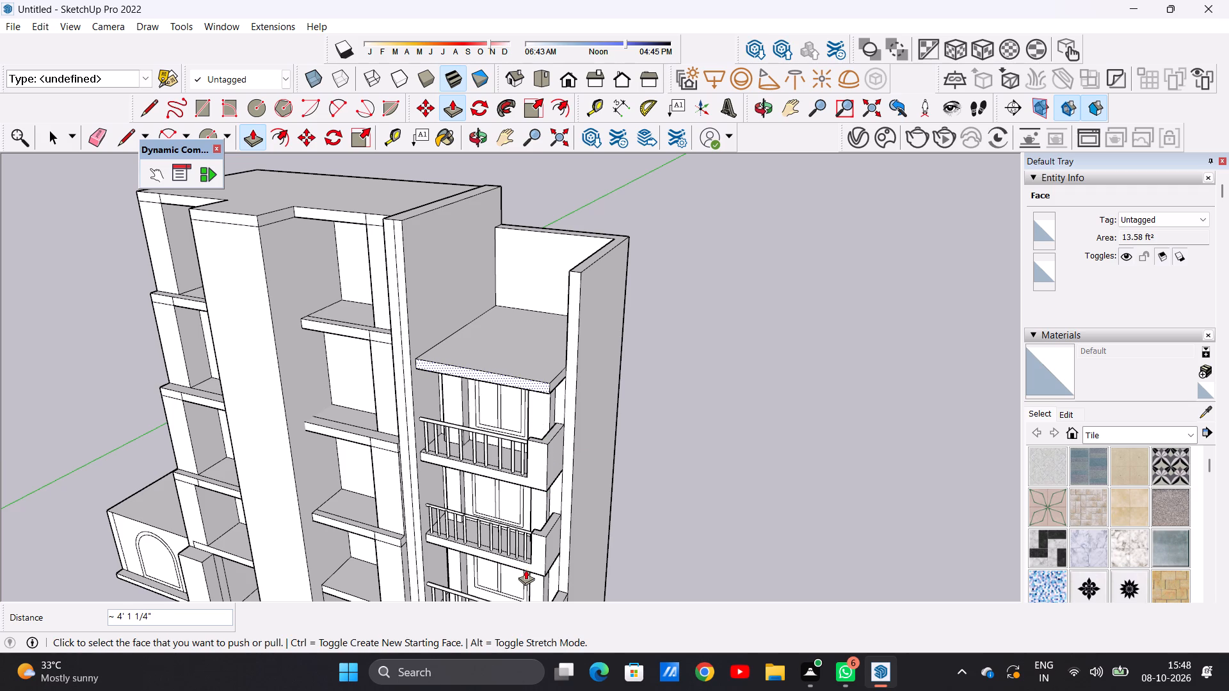
# Erase the four leftover dividing lines on the underside of the balcony wing's projecting roof slab.
pyautogui.press('space')
pyautogui.moveTo(517, 465); pyautogui.dragTo(650, 238, button='middle')
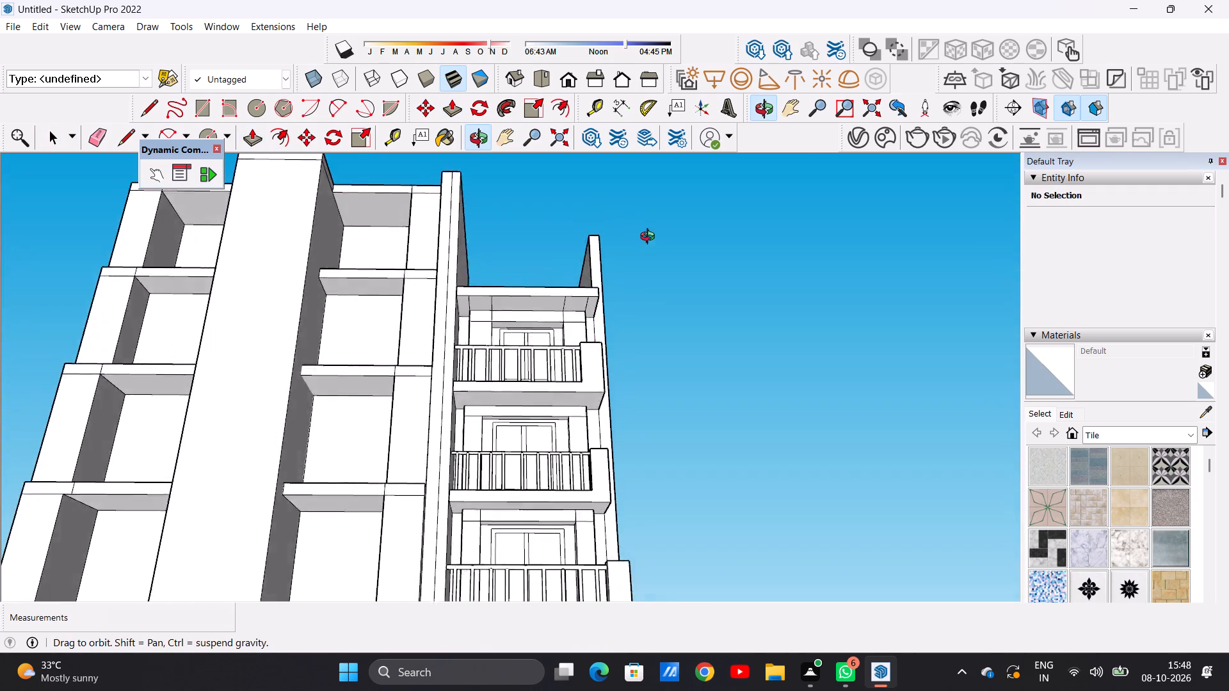
pyautogui.moveTo(650, 238); pyautogui.dragTo(365, 454, button='middle')
pyautogui.moveTo(361, 454); pyautogui.dragTo(598, 446, button='middle')
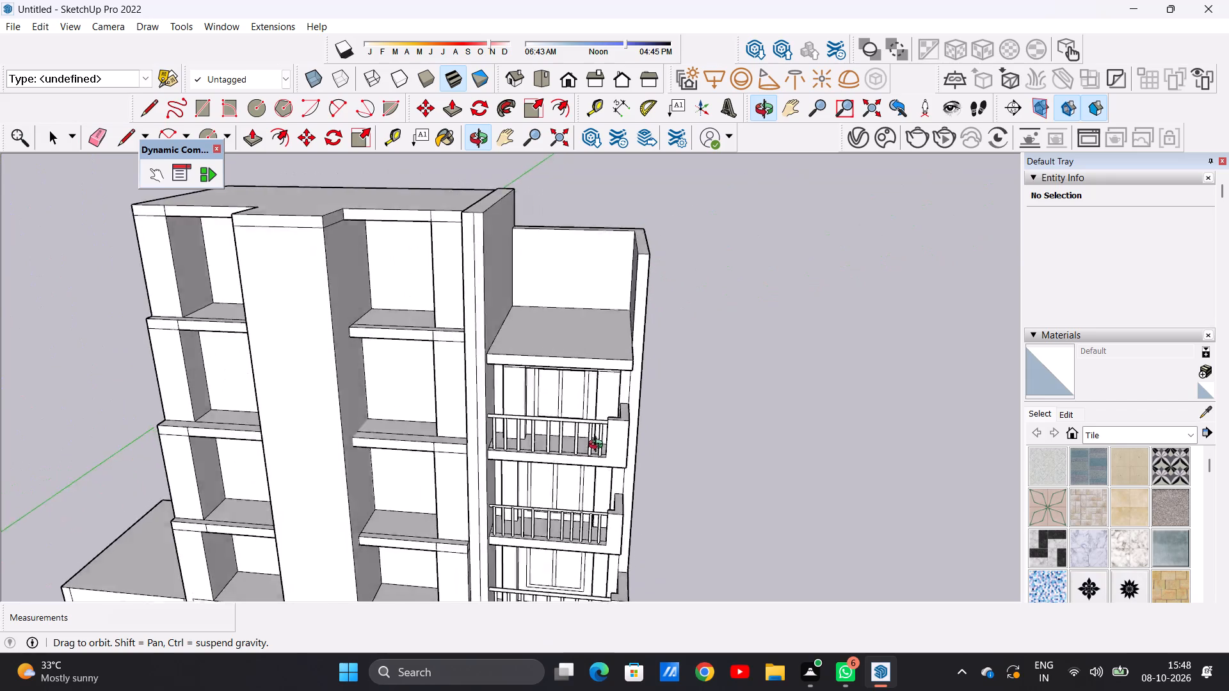
pyautogui.moveTo(598, 446); pyautogui.dragTo(638, 278, button='middle')
pyautogui.scroll(4, 619, 304)
pyautogui.scroll(-1, 622, 296)
pyautogui.scroll(3, 622, 296)
pyautogui.scroll(-3, 622, 305)
pyautogui.moveTo(623, 308); pyautogui.dragTo(617, 269, button='middle')
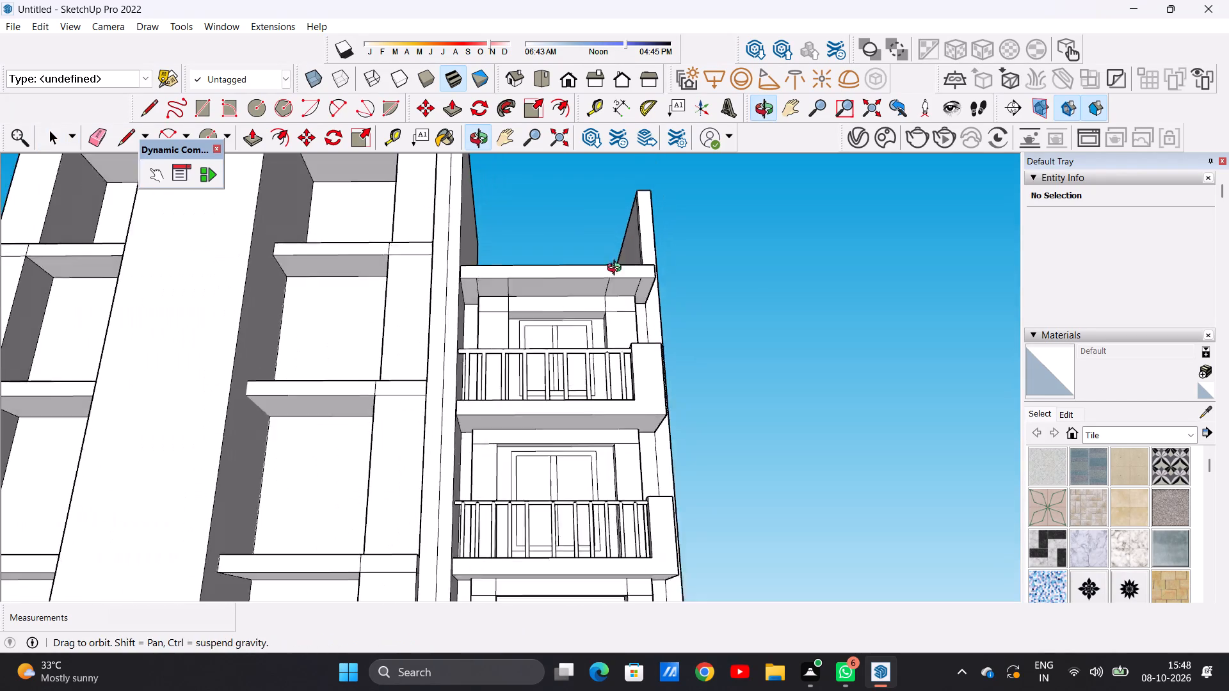
pyautogui.moveTo(617, 269); pyautogui.dragTo(600, 212, button='middle')
pyautogui.scroll(14, 641, 233)
pyautogui.press('e')
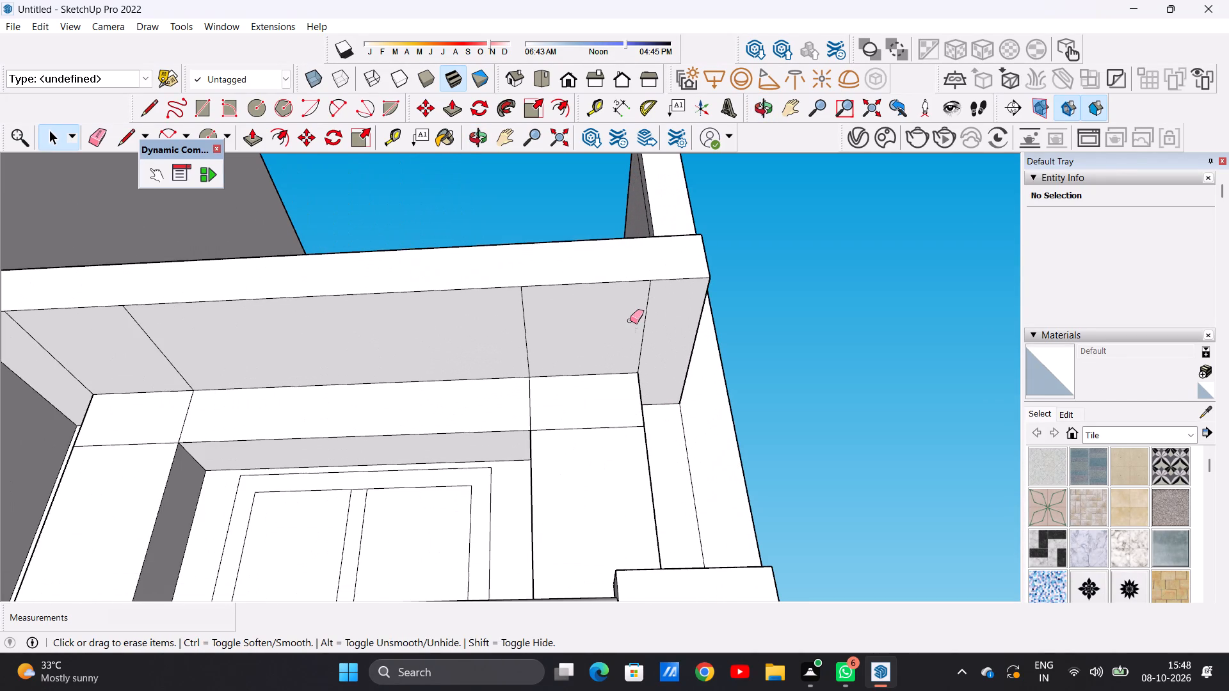
pyautogui.scroll(5, 631, 321)
pyautogui.moveTo(437, 317); pyautogui.dragTo(456, 317)
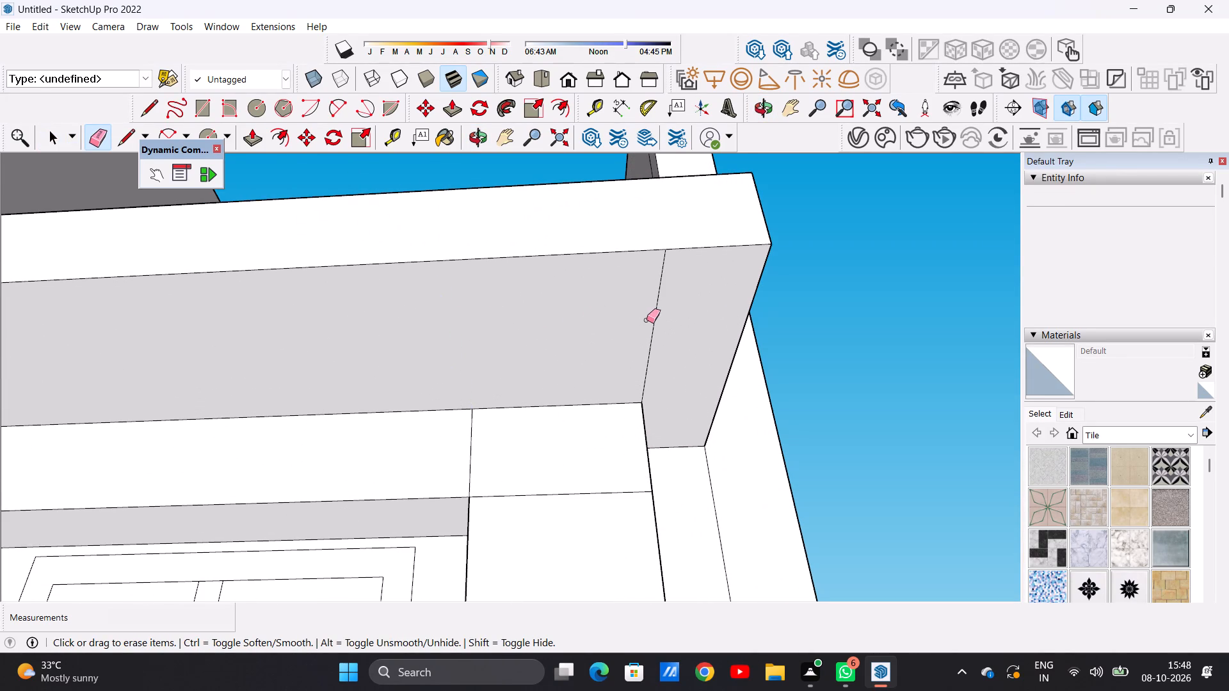
pyautogui.moveTo(647, 320); pyautogui.dragTo(657, 320)
pyautogui.scroll(-12, 679, 353)
pyautogui.scroll(8, 411, 356)
pyautogui.scroll(-1, 381, 353)
pyautogui.scroll(2, 381, 353)
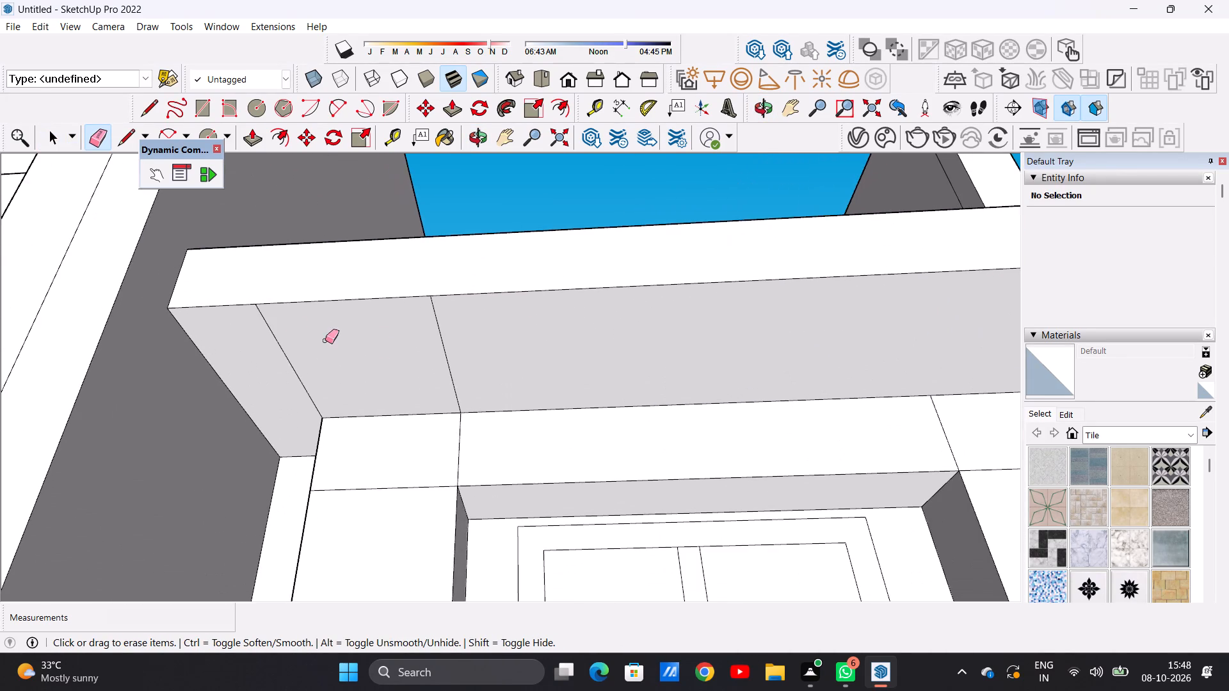
pyautogui.moveTo(261, 344); pyautogui.dragTo(287, 346)
pyautogui.moveTo(432, 348); pyautogui.dragTo(470, 349)
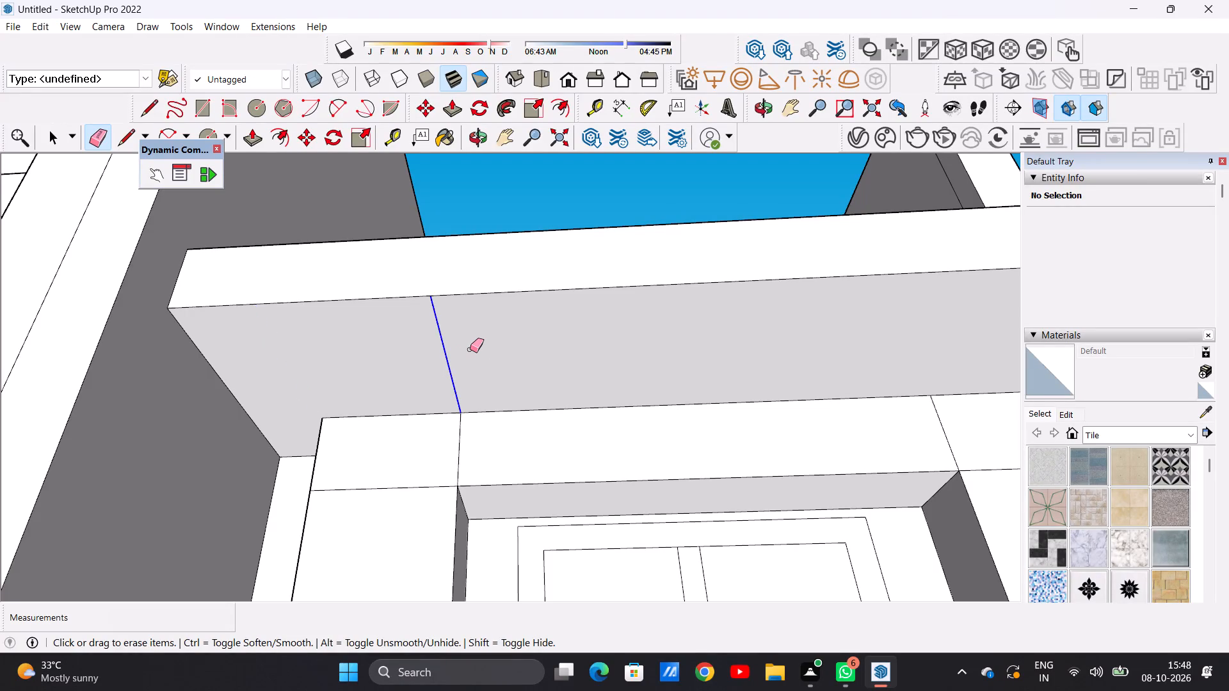
pyautogui.press('space')
# Draw two parallel lines about 13' 7" long across the slab top, from the outer side wall's front end to the opposite wall.
pyautogui.scroll(-17, 454, 477)
pyautogui.moveTo(552, 354); pyautogui.dragTo(527, 589, button='middle')
pyautogui.scroll(-5, 545, 356)
pyautogui.moveTo(559, 331); pyautogui.dragTo(581, 491, button='middle')
pyautogui.scroll(2, 596, 413)
pyautogui.scroll(-1, 596, 413)
pyautogui.scroll(2, 596, 413)
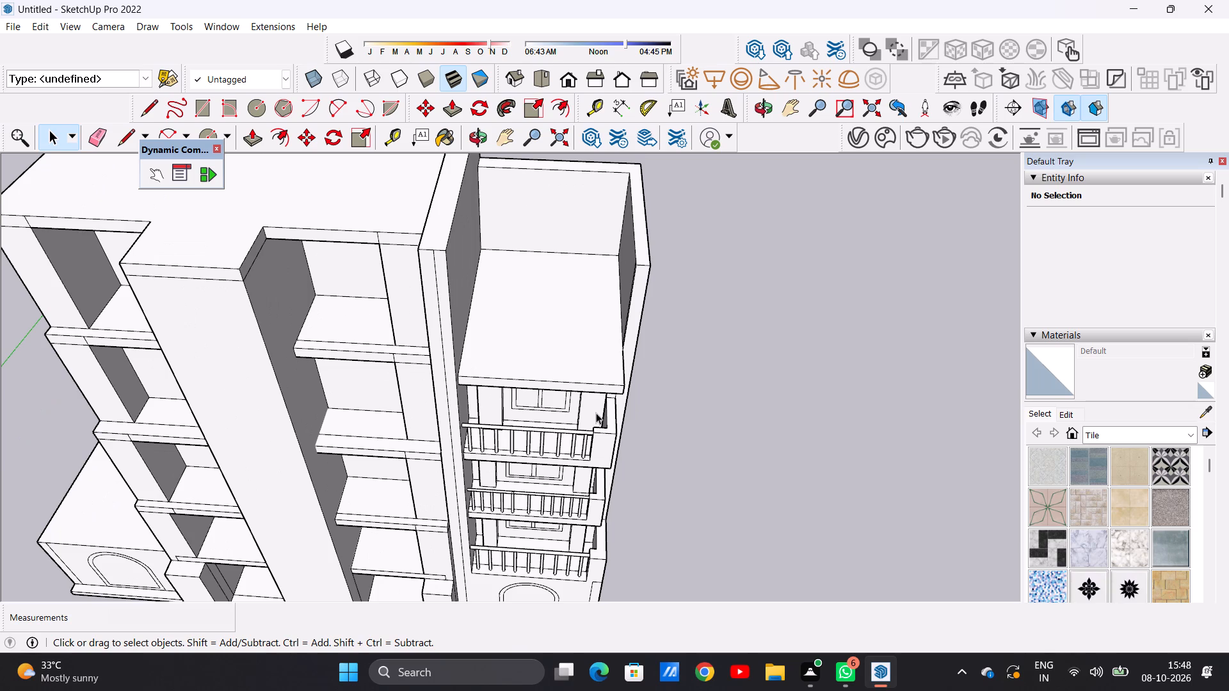
pyautogui.scroll(-6, 577, 351)
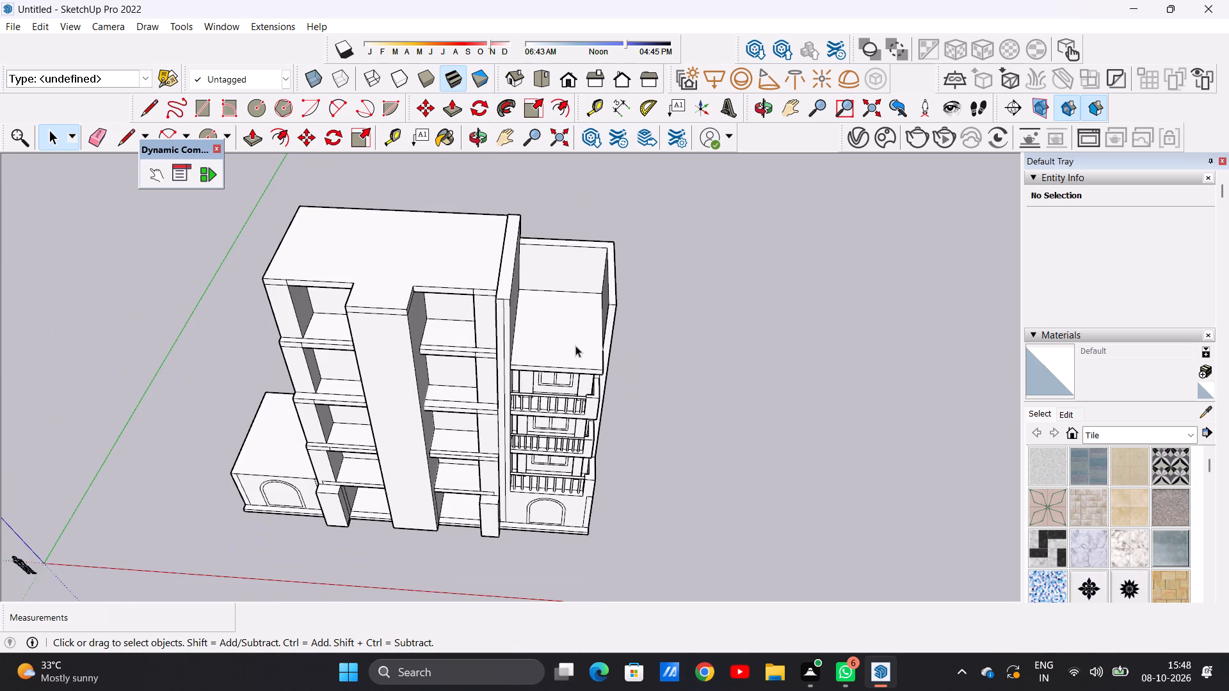
pyautogui.scroll(5, 563, 327)
pyautogui.scroll(-1, 610, 386)
pyautogui.scroll(5, 610, 386)
pyautogui.moveTo(587, 379); pyautogui.dragTo(699, 427, button='middle')
pyautogui.scroll(8, 663, 351)
pyautogui.scroll(-1, 663, 351)
pyautogui.scroll(1, 663, 351)
pyautogui.press('l')
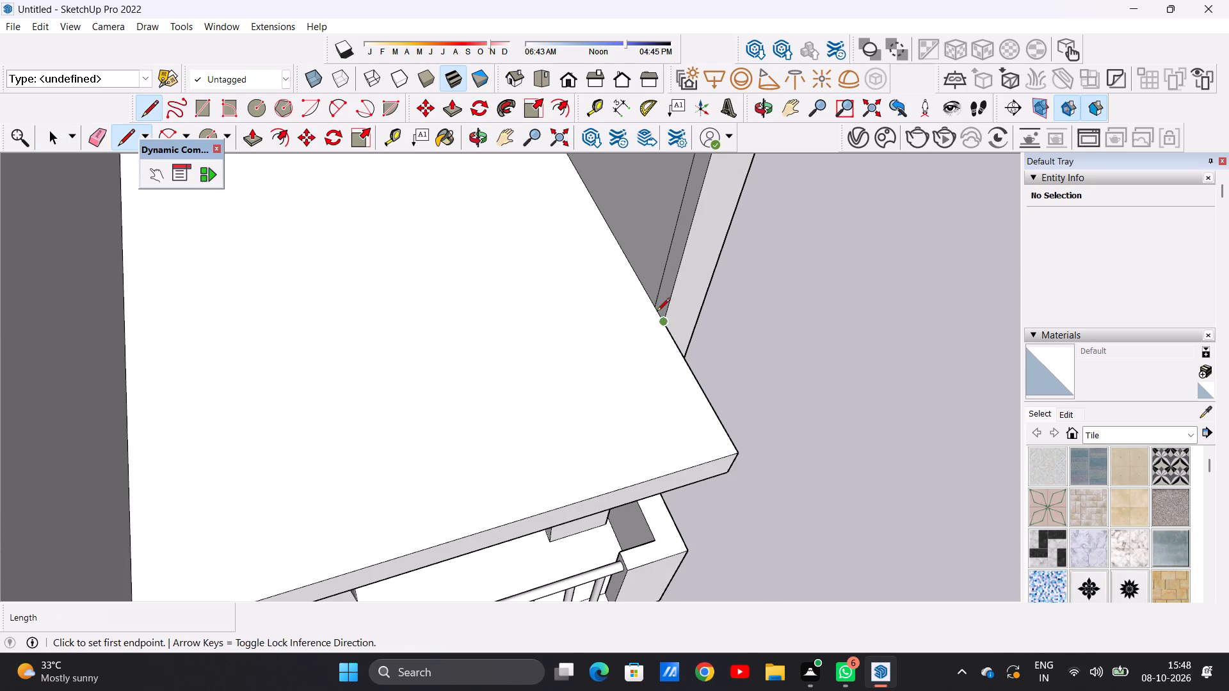
pyautogui.scroll(6, 657, 312)
pyautogui.click(657, 296)
pyautogui.scroll(-2, 536, 321)
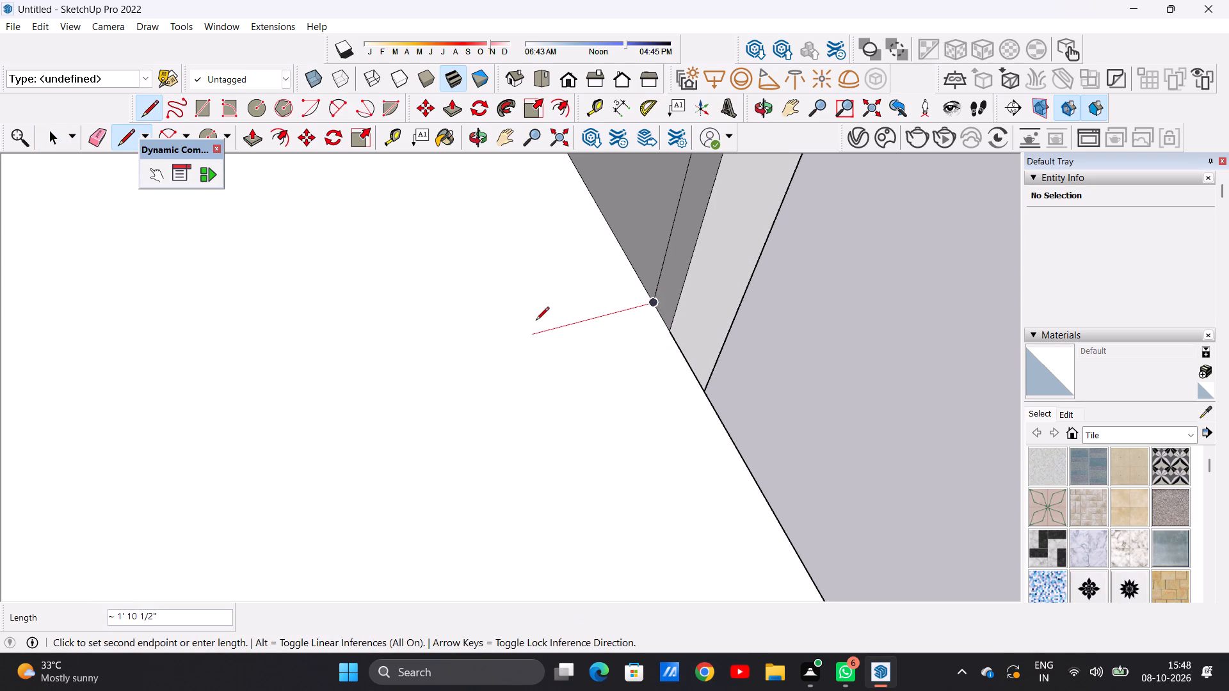
pyautogui.scroll(-13, 536, 321)
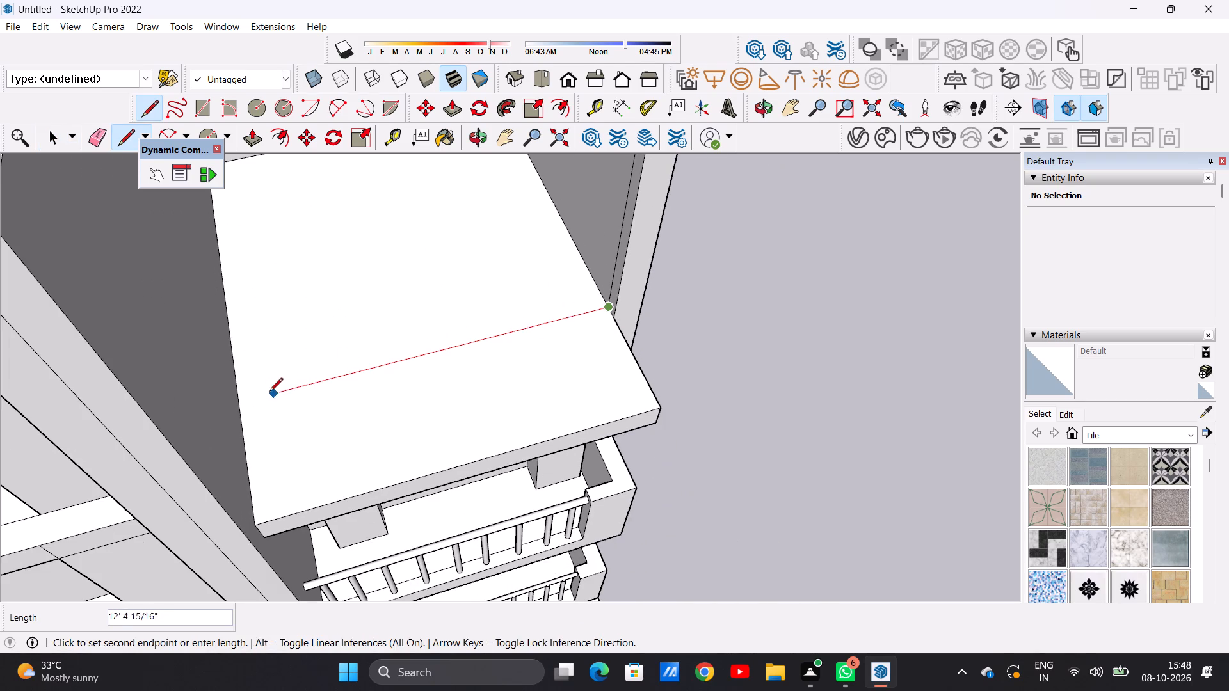
pyautogui.click(232, 406)
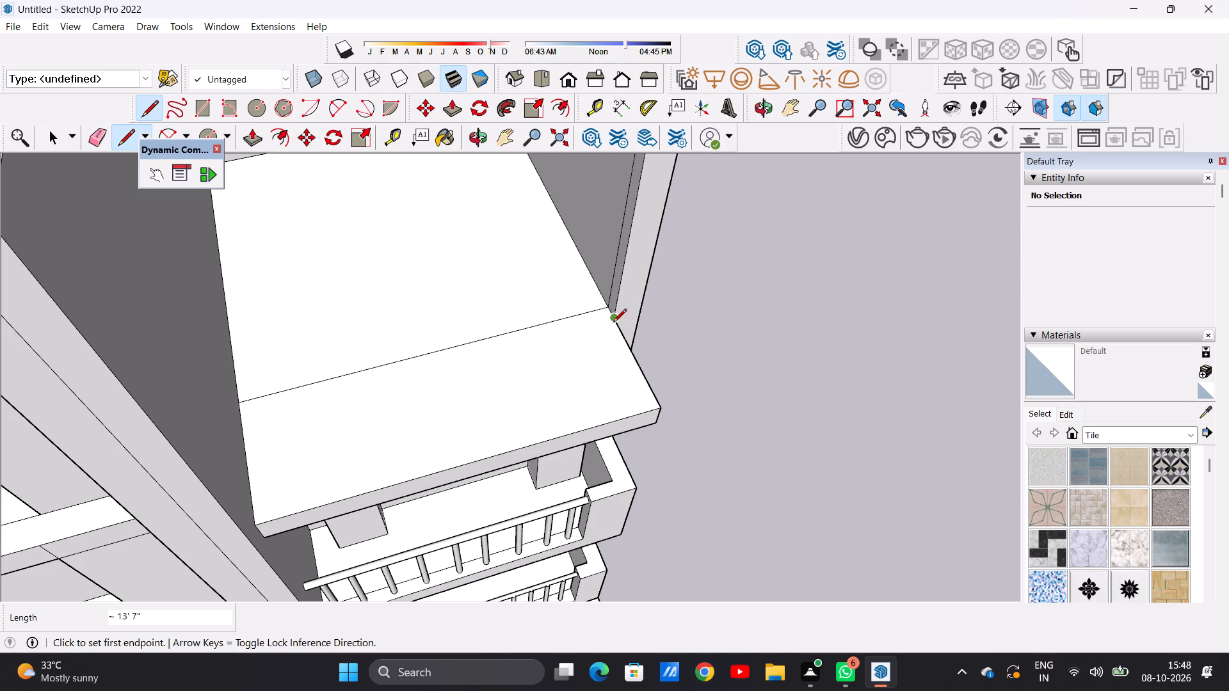
pyautogui.click(613, 323)
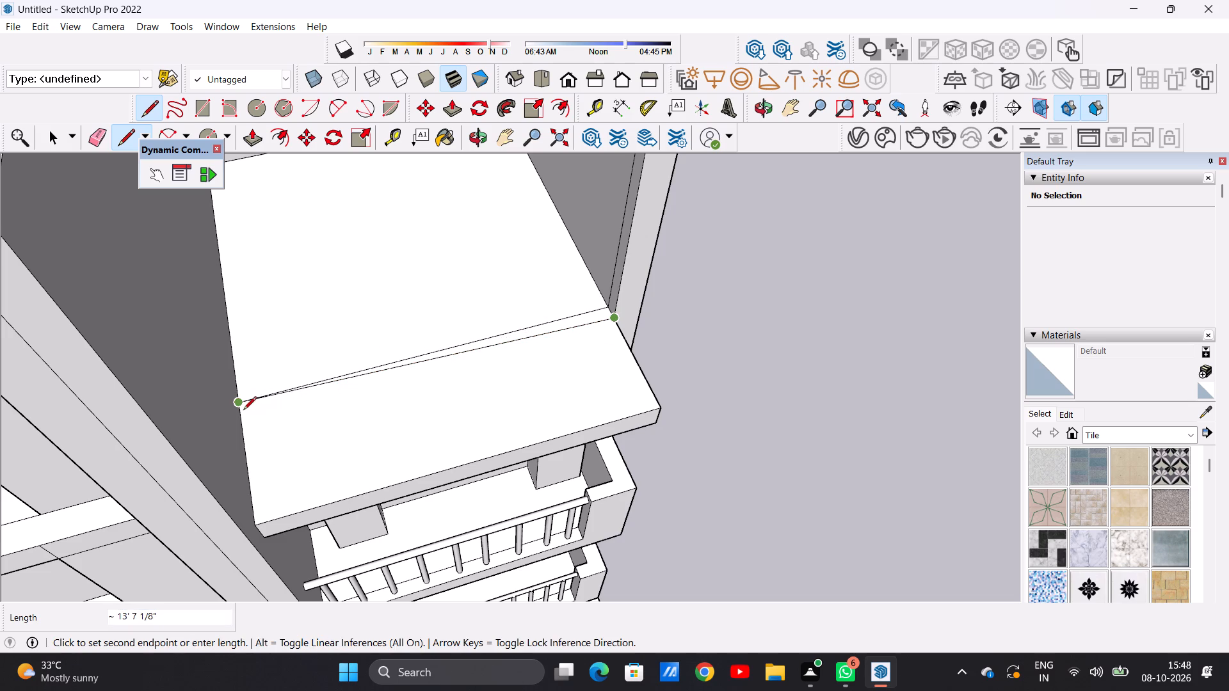
pyautogui.click(241, 418)
pyautogui.press('space')
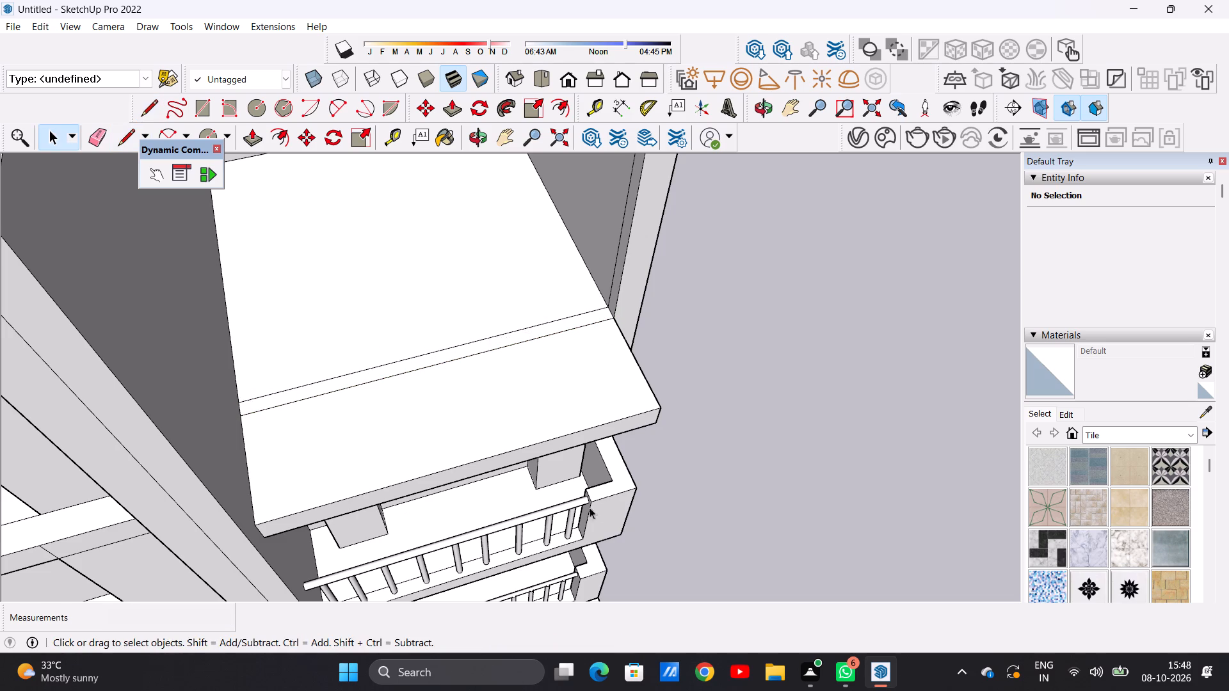
# Push/Pull the narrow strip on the slab up 9' into a front wall level with the outer side wall's top.
pyautogui.moveTo(636, 495); pyautogui.dragTo(655, 462, button='middle')
pyautogui.scroll(-7, 675, 511)
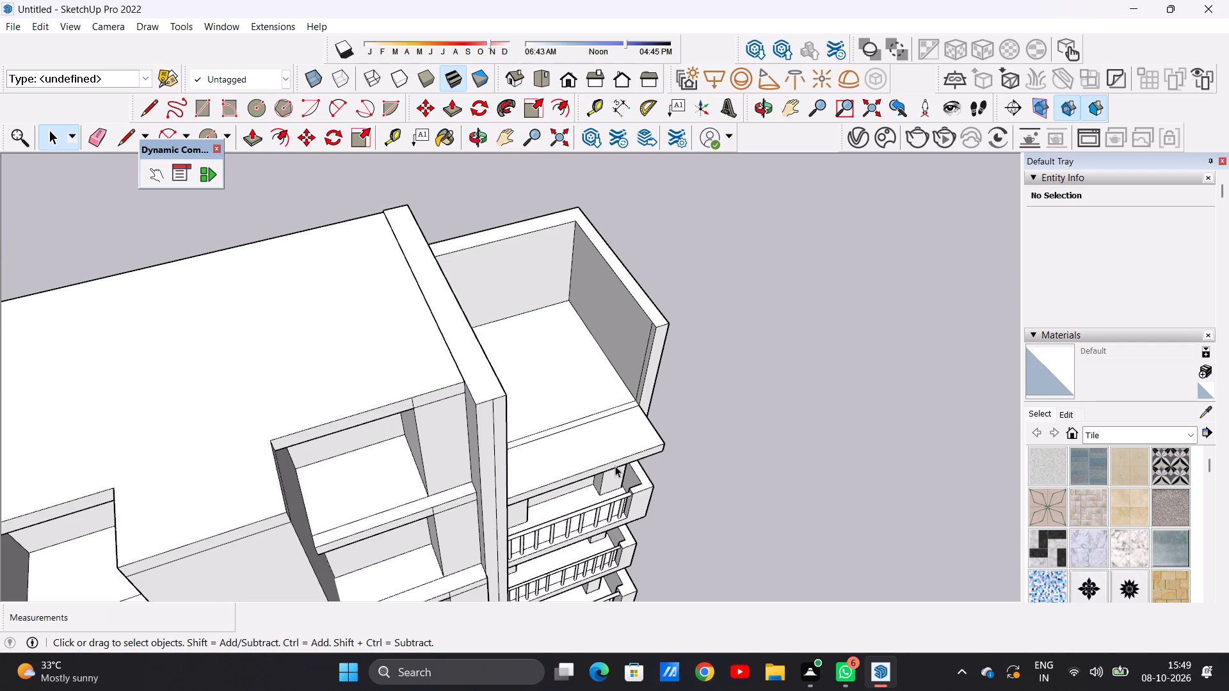
pyautogui.scroll(-2, 616, 388)
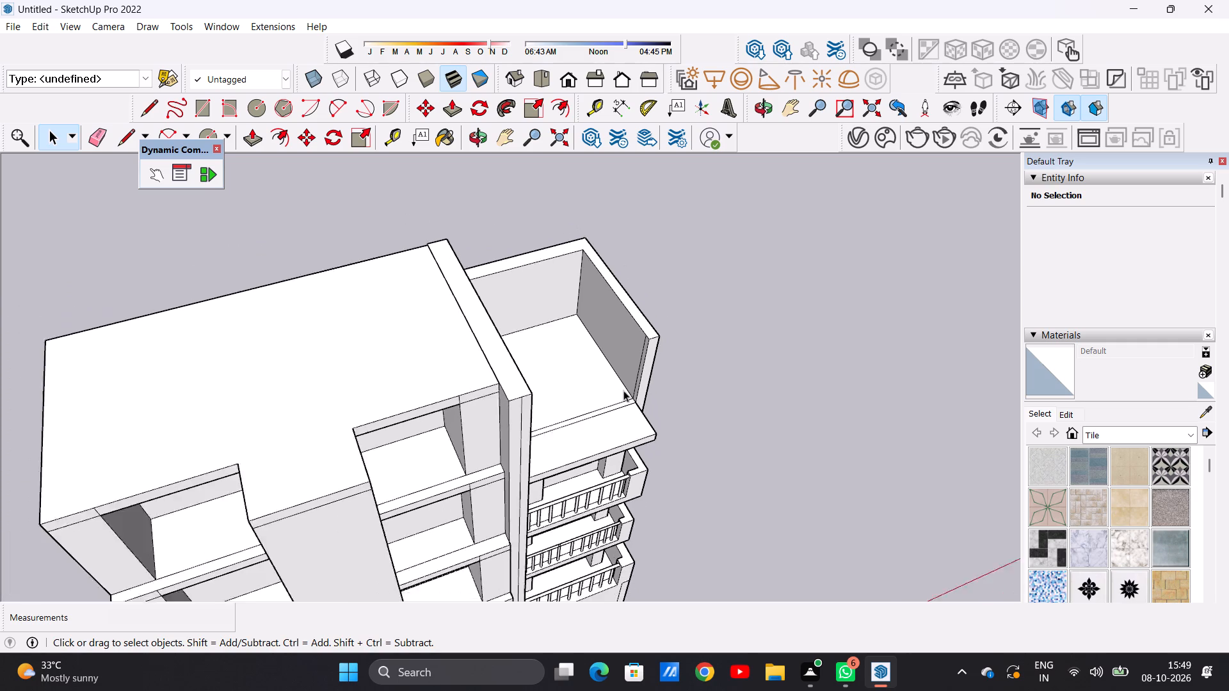
pyautogui.scroll(-14, 623, 390)
pyautogui.moveTo(680, 401); pyautogui.dragTo(604, 356, button='middle')
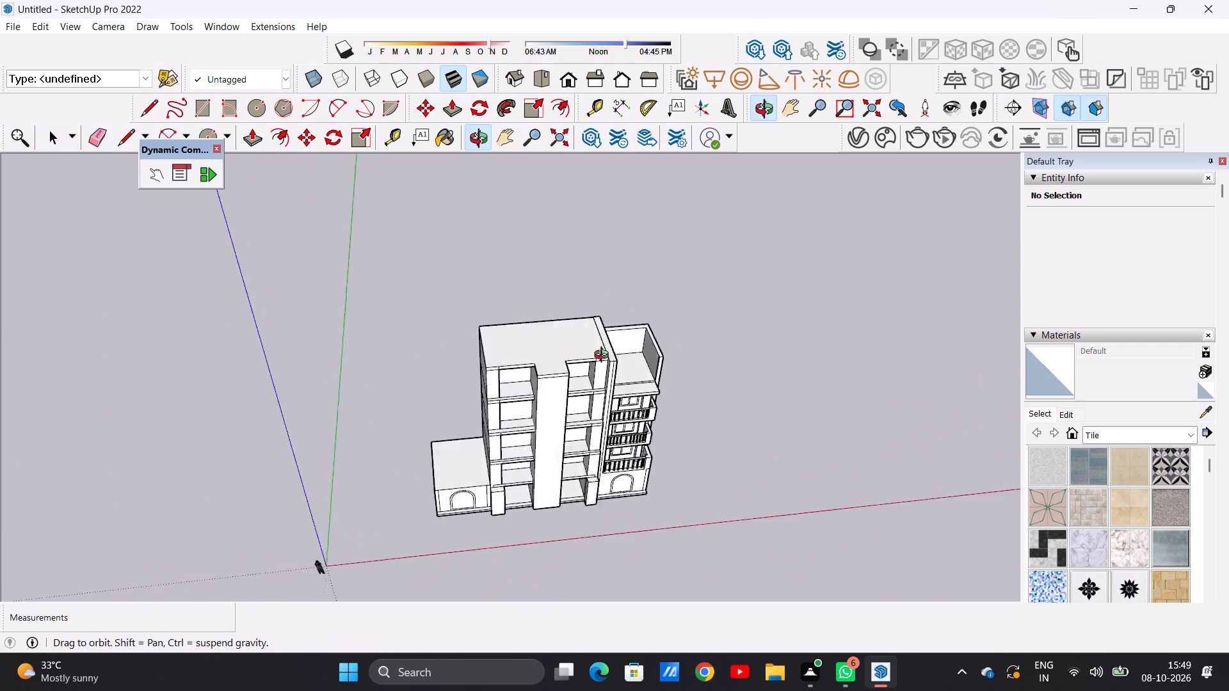
pyautogui.moveTo(604, 356); pyautogui.dragTo(448, 300, button='middle')
pyautogui.scroll(13, 586, 370)
pyautogui.scroll(-1, 634, 475)
pyautogui.moveTo(559, 418); pyautogui.dragTo(704, 473, button='middle')
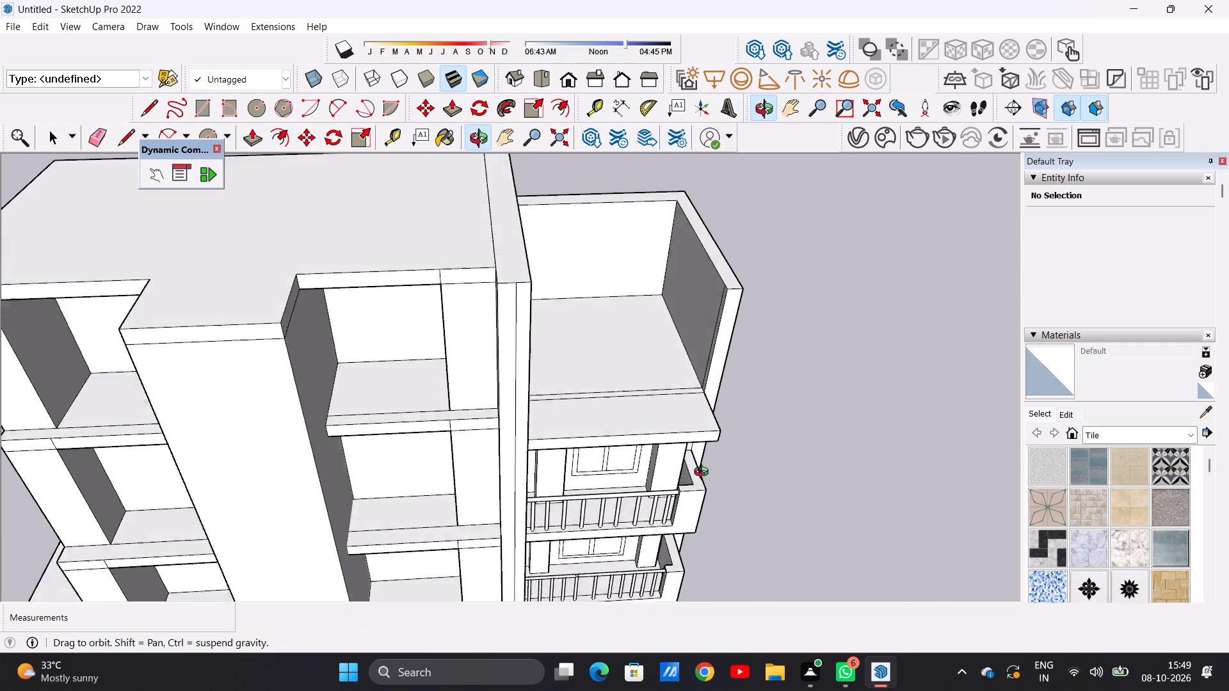
pyautogui.moveTo(704, 473); pyautogui.dragTo(712, 483, button='middle')
pyautogui.scroll(11, 725, 380)
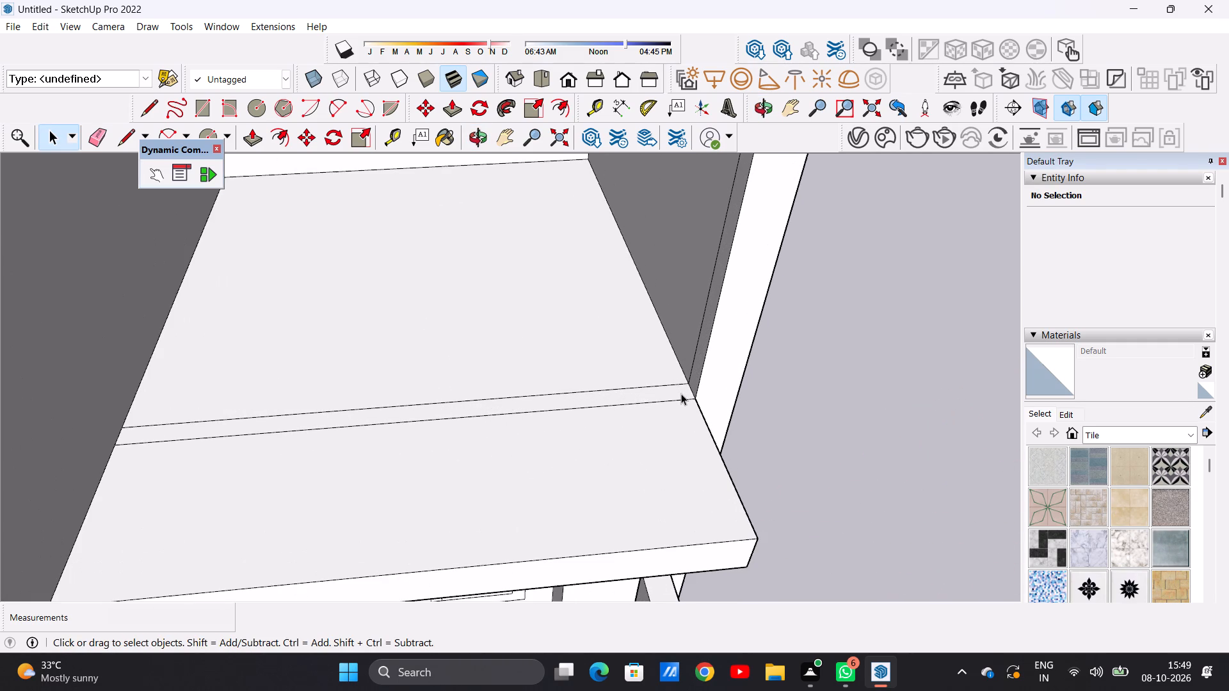
pyautogui.press('p')
pyautogui.scroll(4, 678, 383)
pyautogui.click(689, 390)
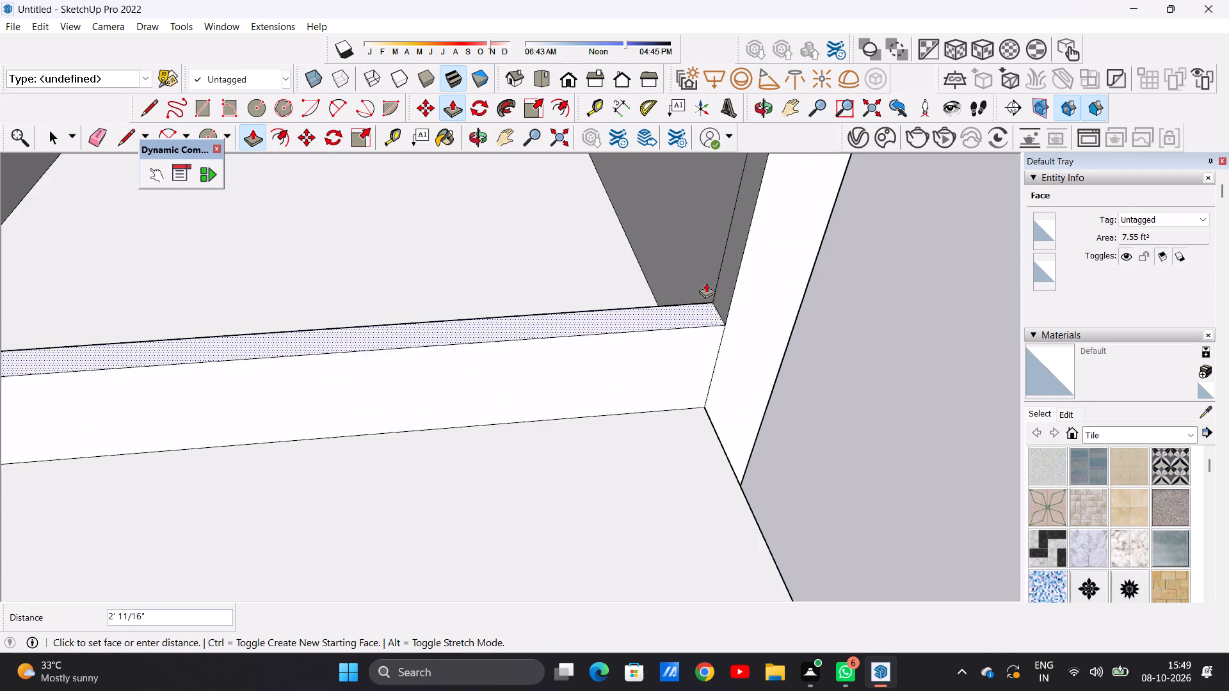
pyautogui.scroll(-20, 705, 289)
pyautogui.scroll(7, 730, 215)
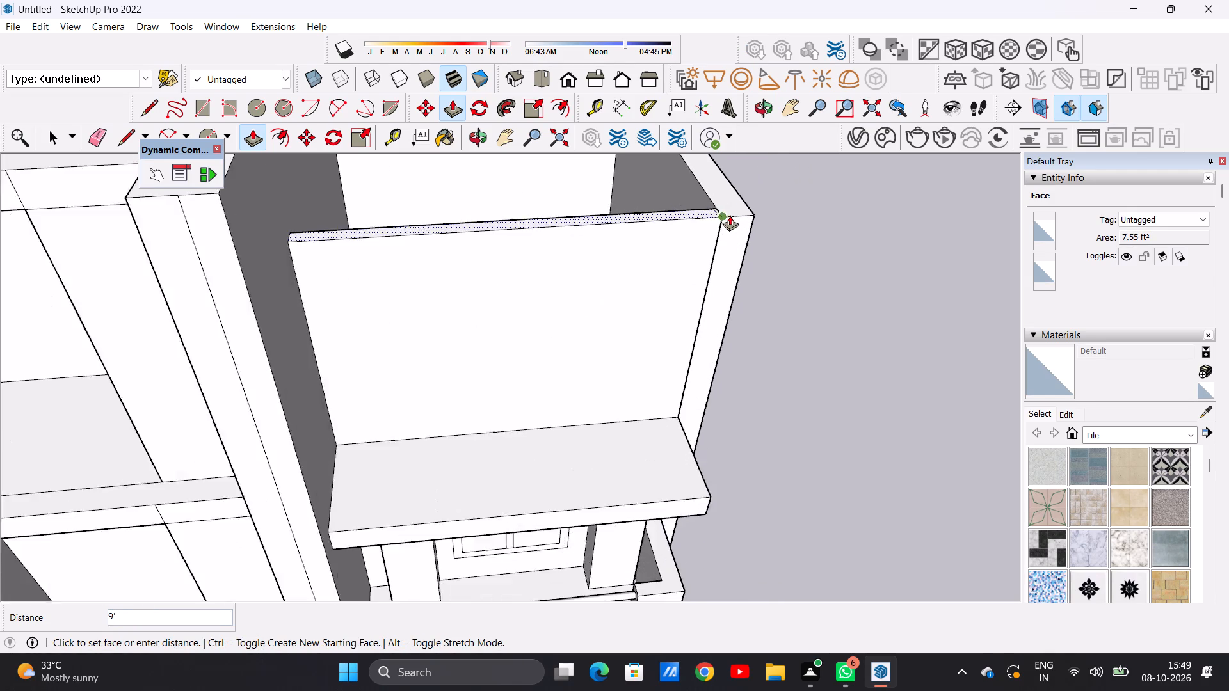
pyautogui.scroll(5, 730, 215)
pyautogui.click(721, 212)
pyautogui.press('space')
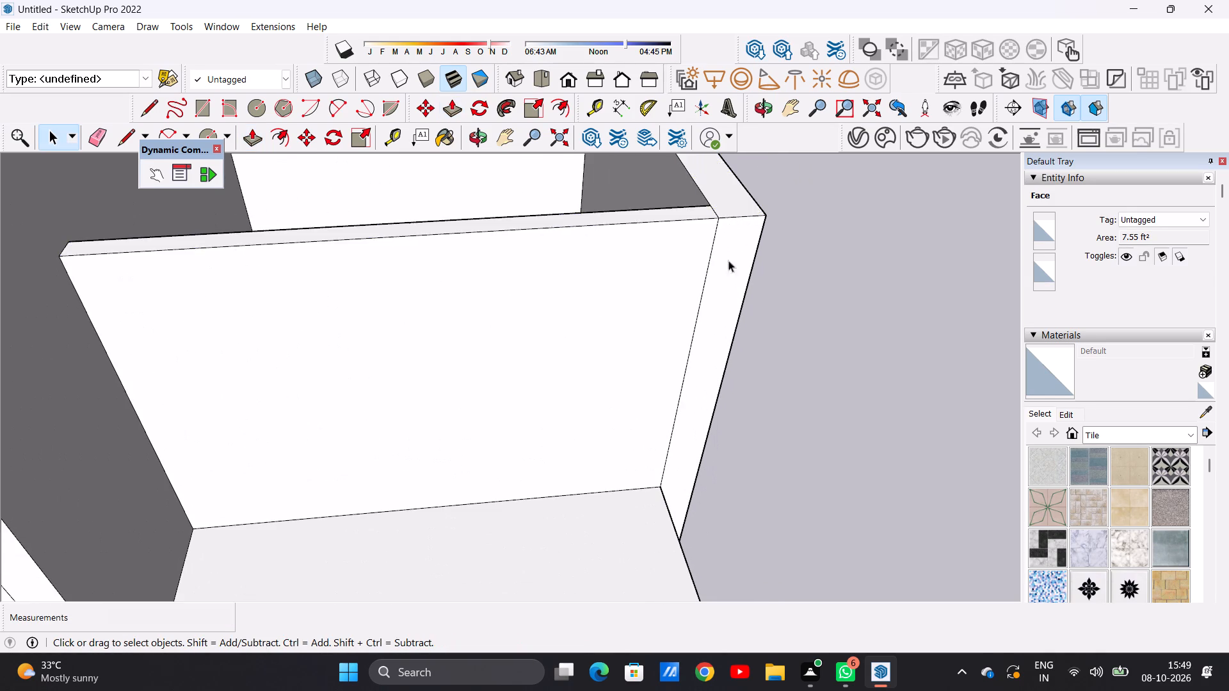
# Draw a window rectangle about 6' 3 3/8" square on the new top-level front wall, above the balcony doors.
pyautogui.scroll(-12, 739, 338)
pyautogui.moveTo(721, 393); pyautogui.dragTo(681, 222, button='middle')
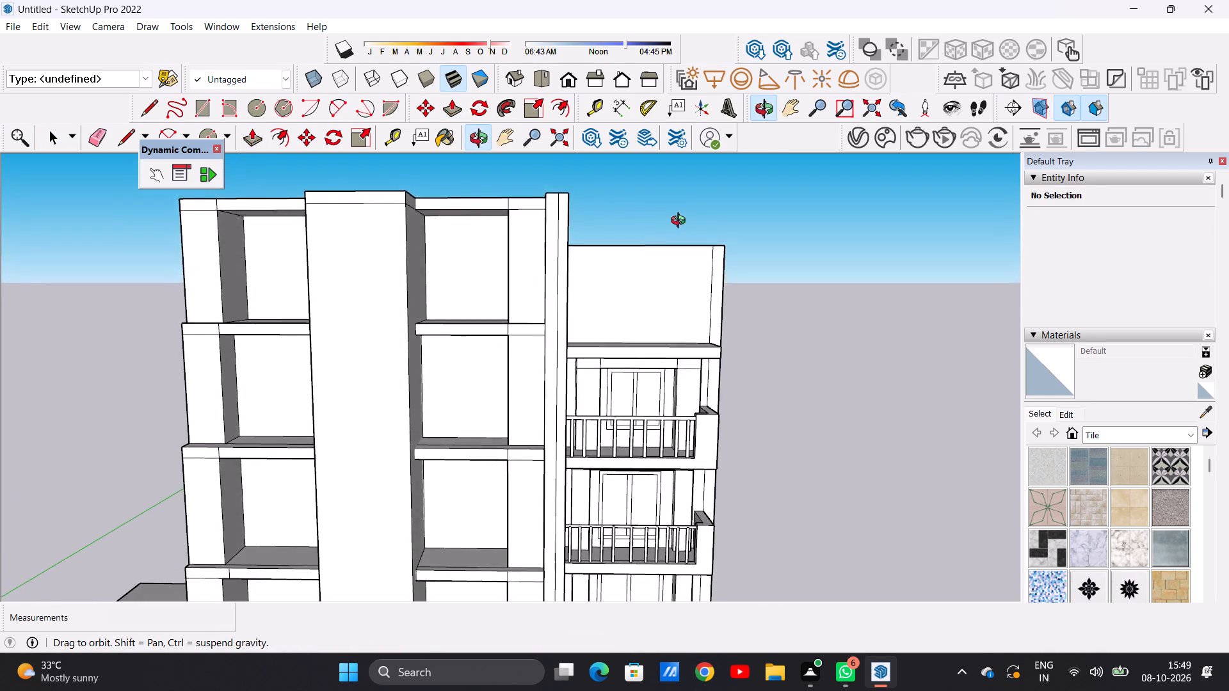
pyautogui.moveTo(681, 222); pyautogui.dragTo(679, 196, button='middle')
pyautogui.scroll(7, 662, 280)
pyautogui.scroll(-1, 662, 280)
pyautogui.scroll(3, 662, 280)
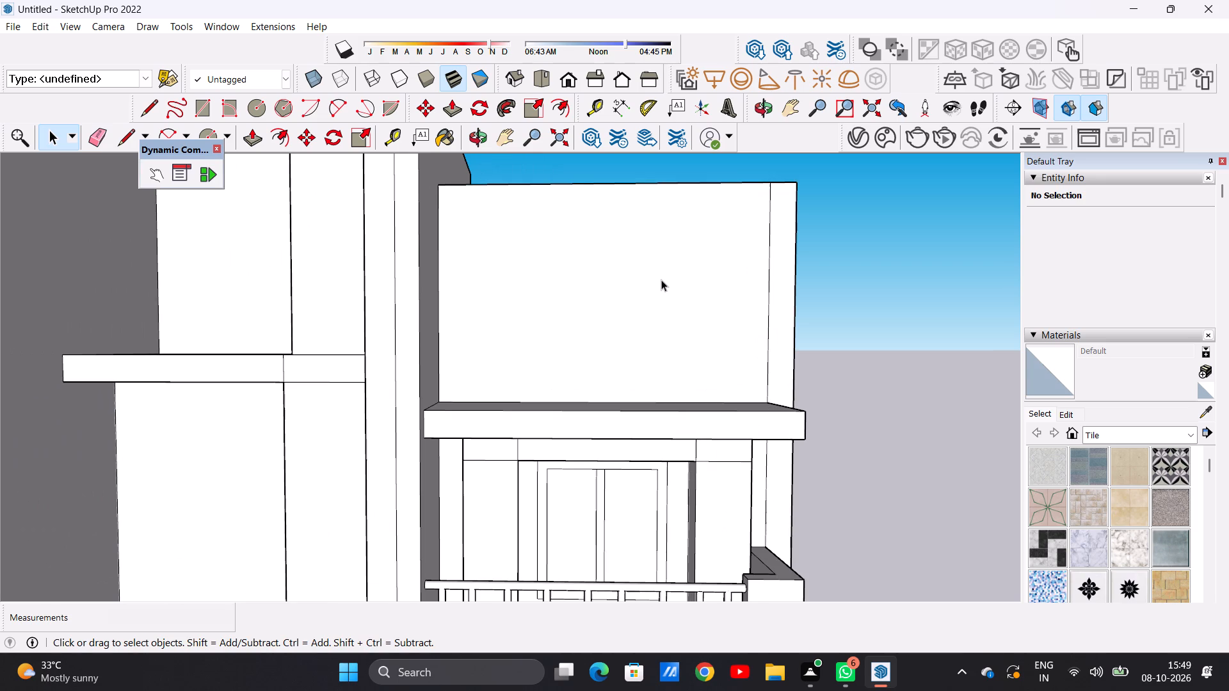
pyautogui.press('r')
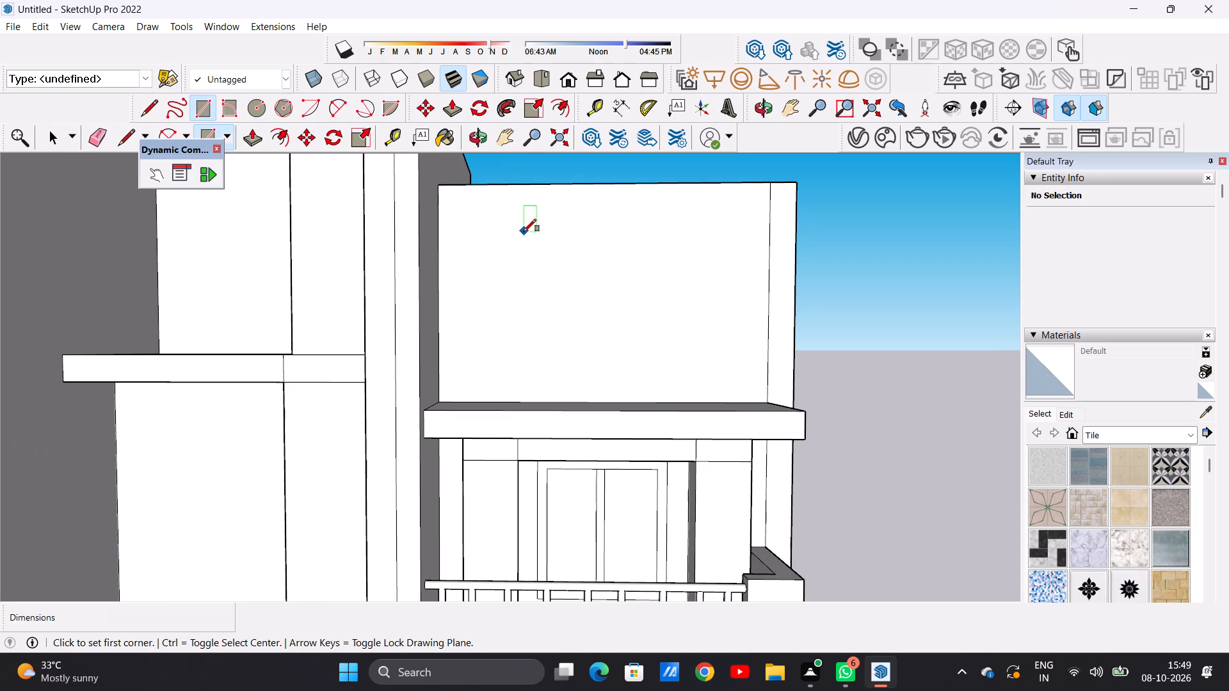
pyautogui.click(526, 229)
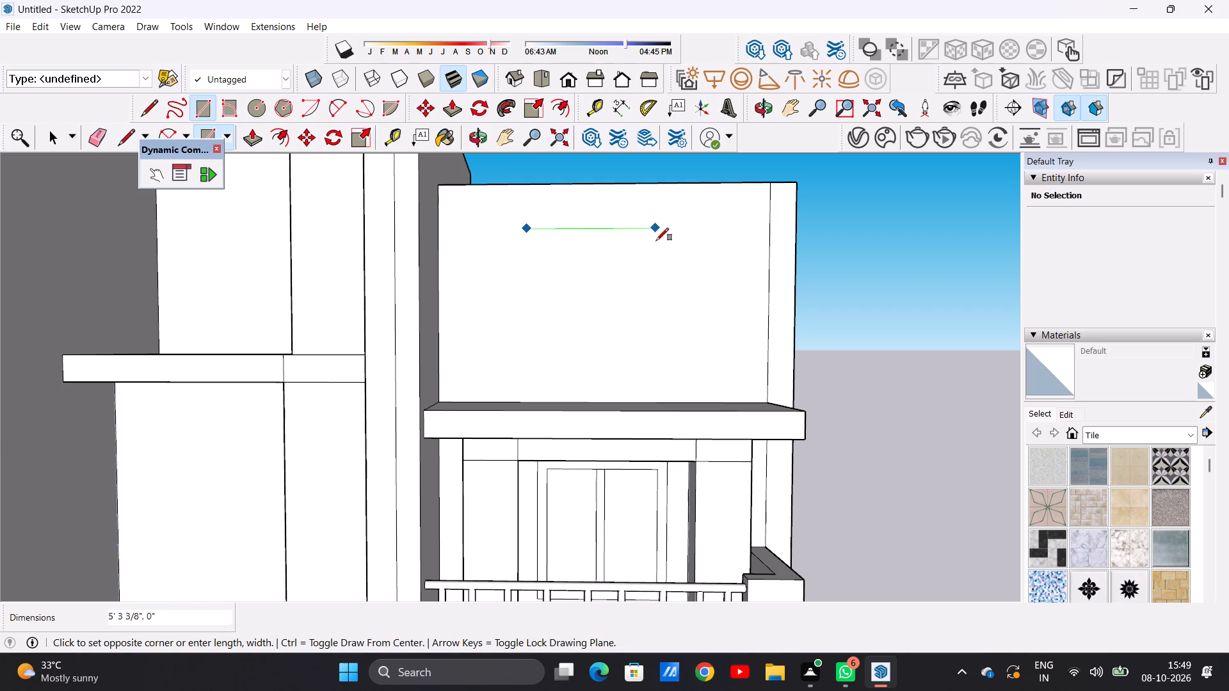
pyautogui.click(675, 381)
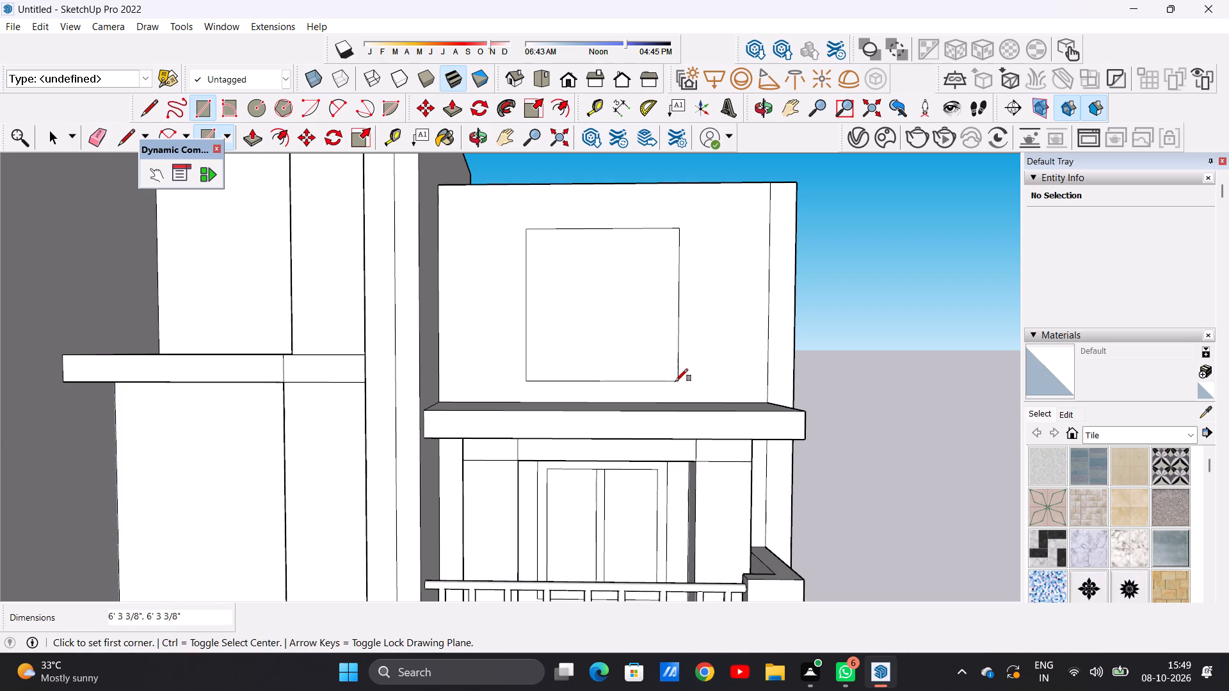
pyautogui.press('space')
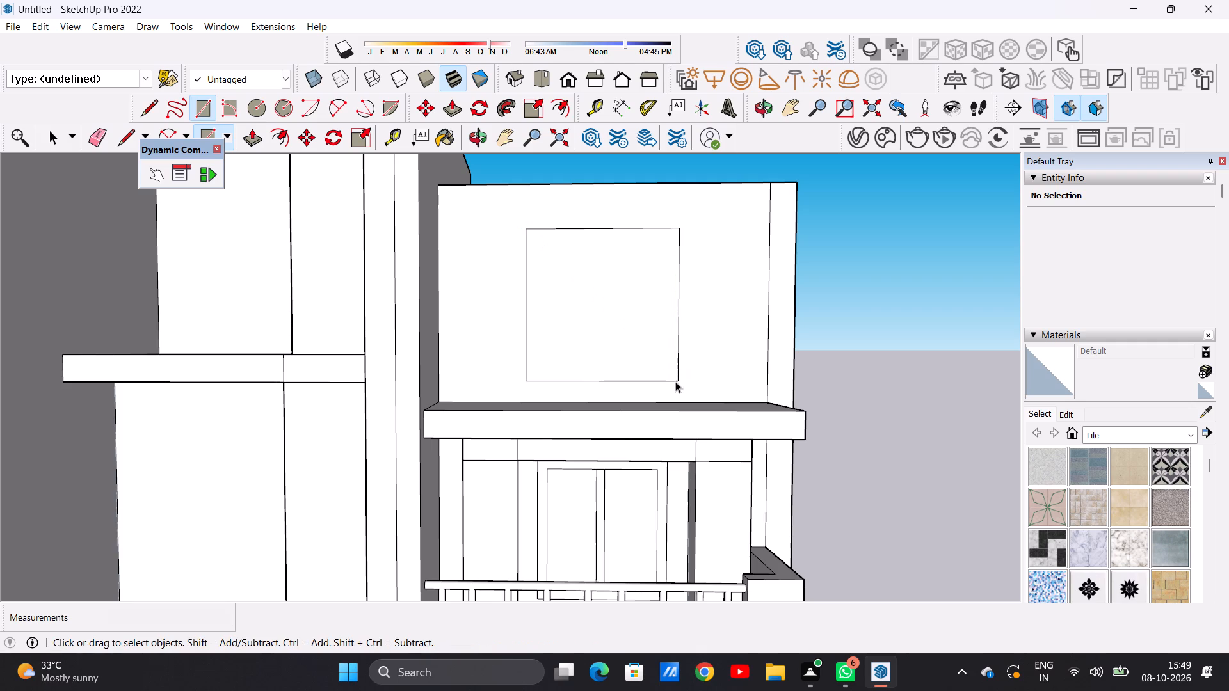
# Offset the window square's outline inward by about 4 5/8" to form a frame.
pyautogui.press('o')
pyautogui.press('f')
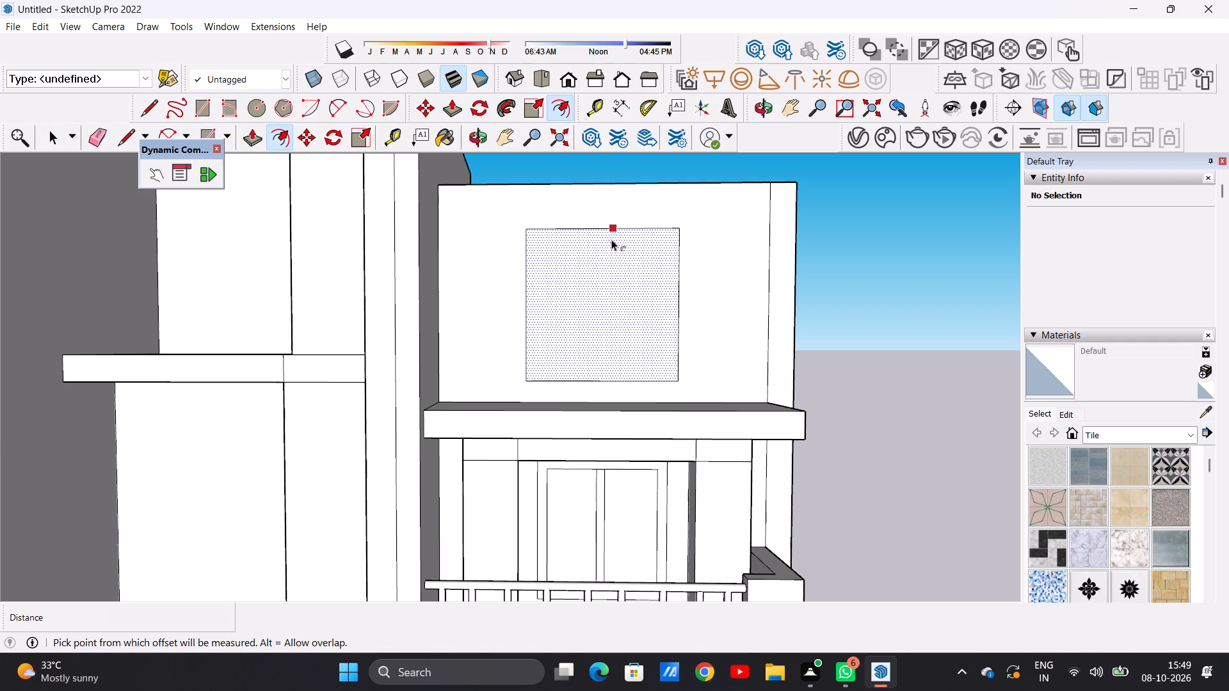
pyautogui.click(610, 238)
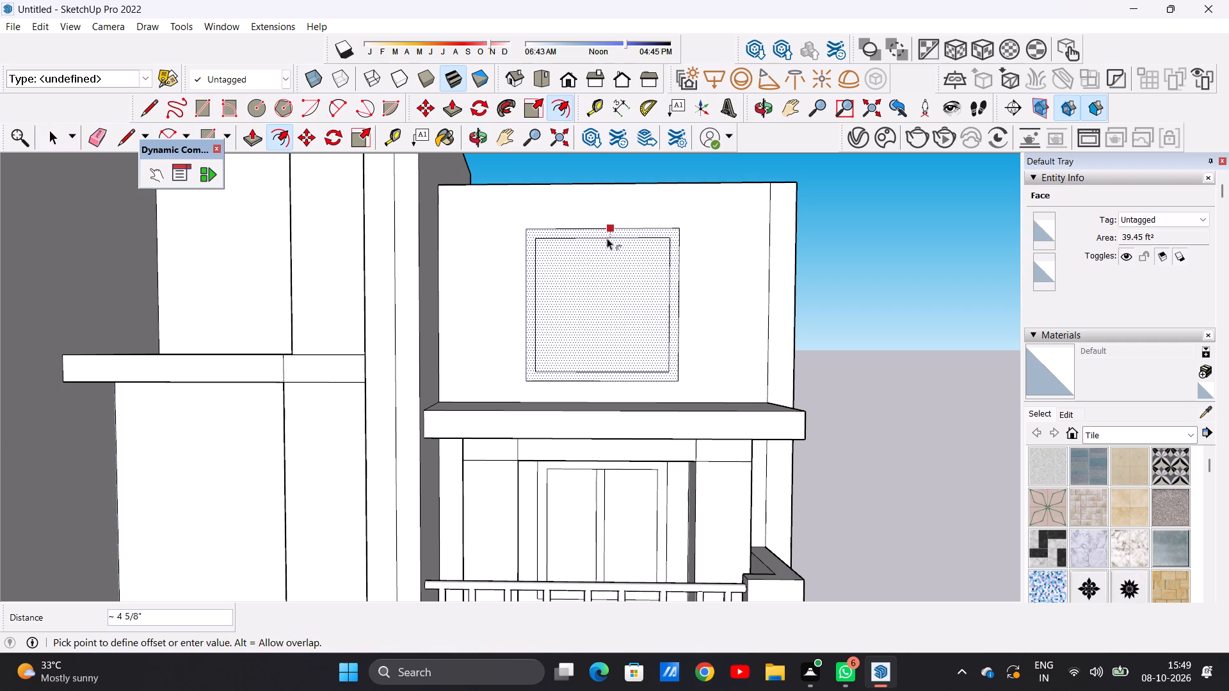
pyautogui.click(607, 238)
pyautogui.press('space')
# Draw a vertical line about 5' 6 3/16" long down the inner window square, slightly off its centre, from top to bottom edge.
pyautogui.write('l')
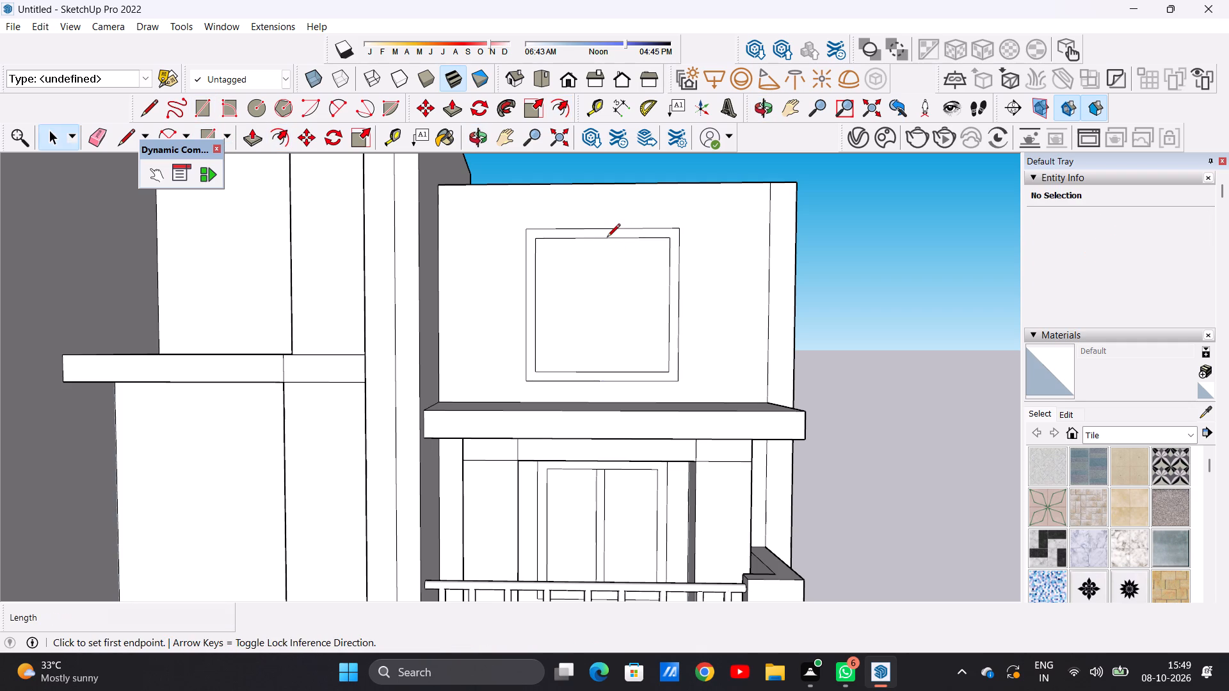
pyautogui.scroll(8, 602, 251)
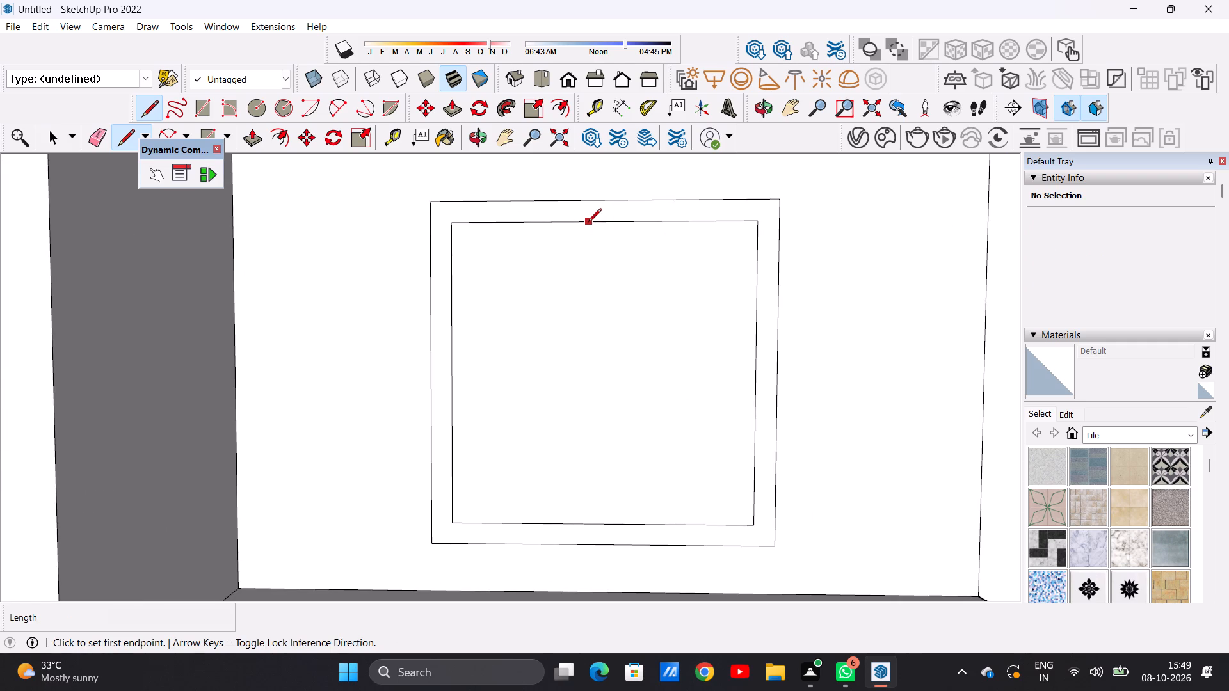
pyautogui.click(588, 223)
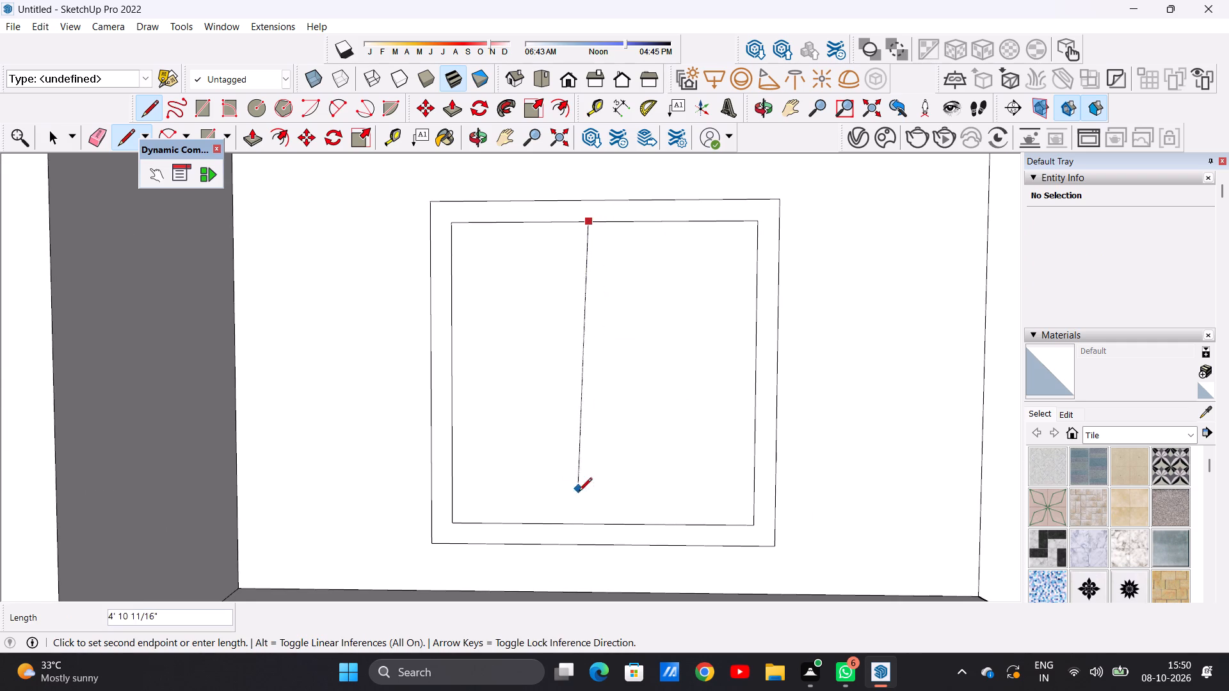
pyautogui.click(588, 525)
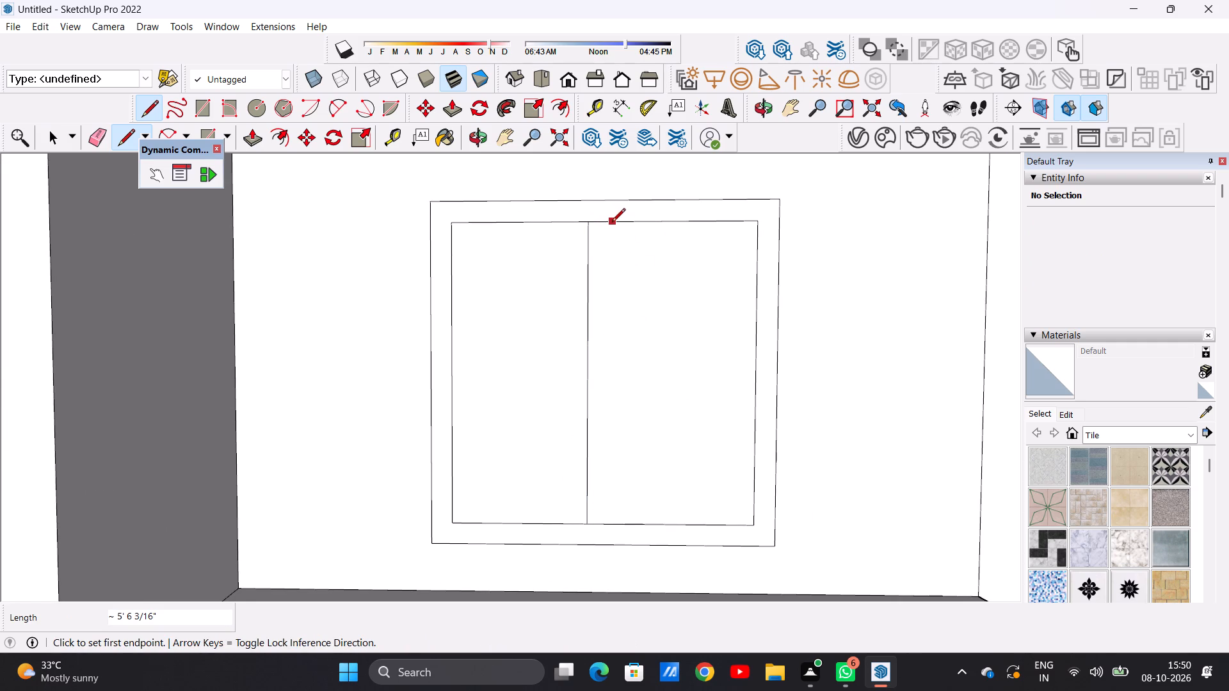
# Draw a second vertical line about 5' 6 3/16" long beside the first, from top to bottom edge of the inner window square, forming a mullion.
pyautogui.click(611, 222)
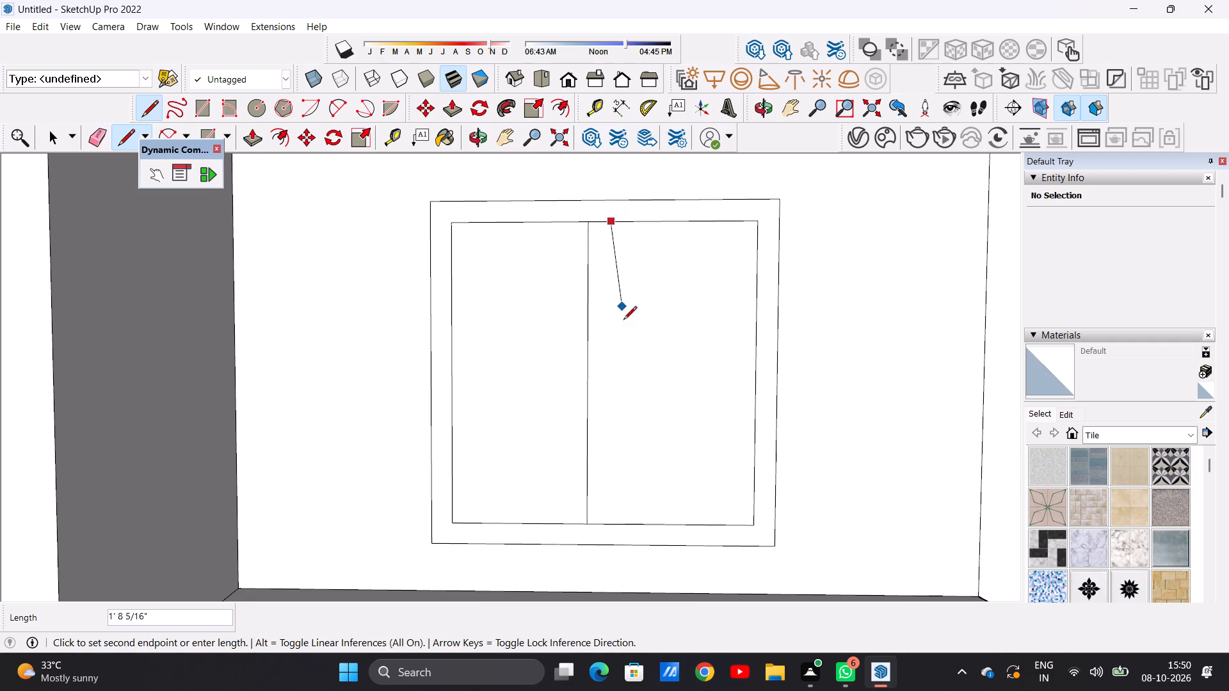
pyautogui.click(607, 519)
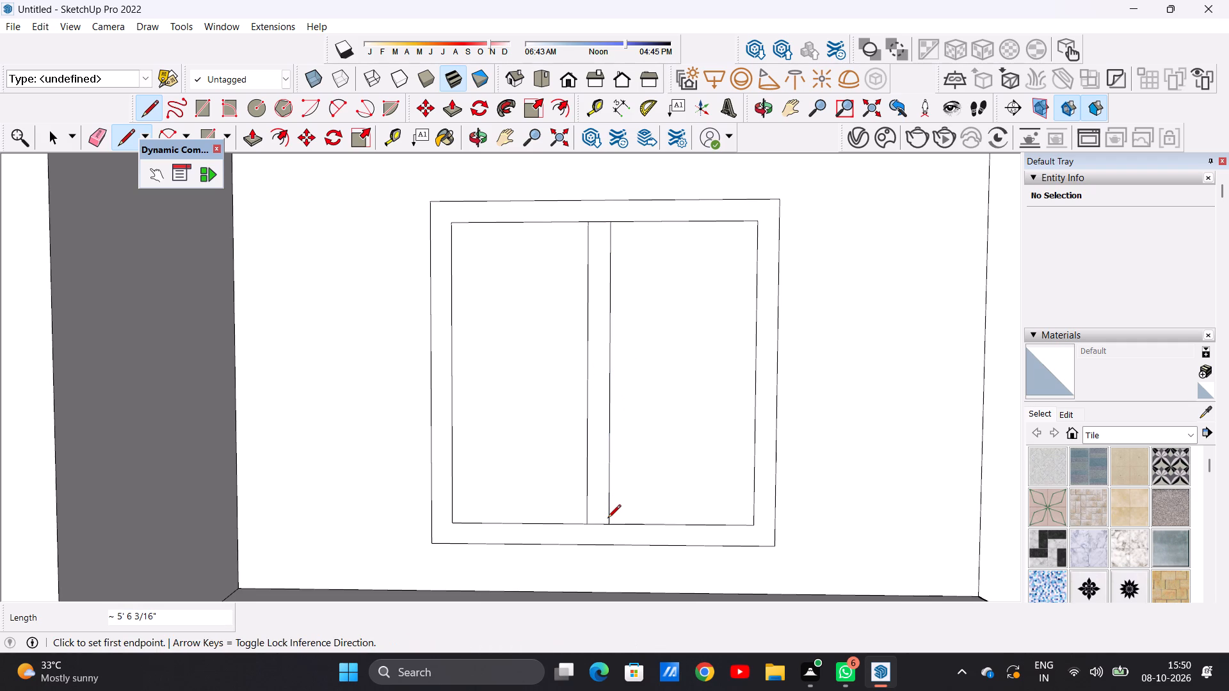
pyautogui.press('space')
# Draw a full-height rectangle about 2' 13/16" by 9' on the front wall, between the window and the main block's side wall.
pyautogui.scroll(-15, 645, 487)
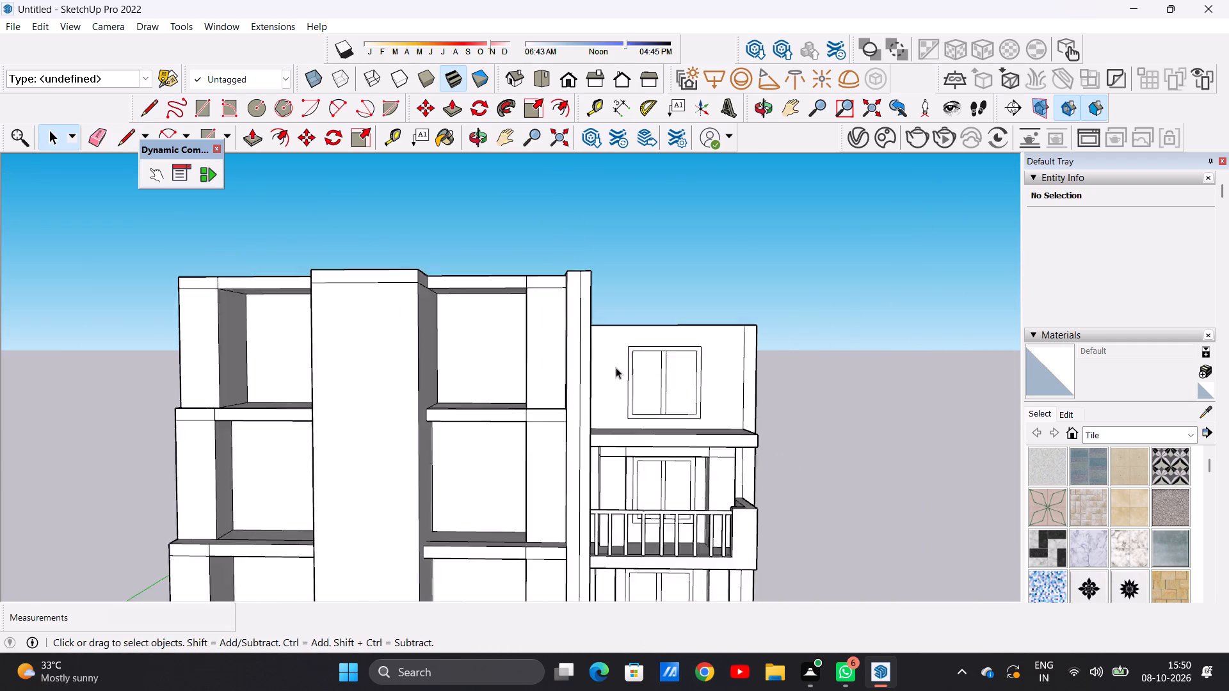
pyautogui.scroll(-5, 616, 367)
pyautogui.scroll(7, 655, 367)
pyautogui.scroll(-1, 708, 395)
pyautogui.scroll(3, 709, 396)
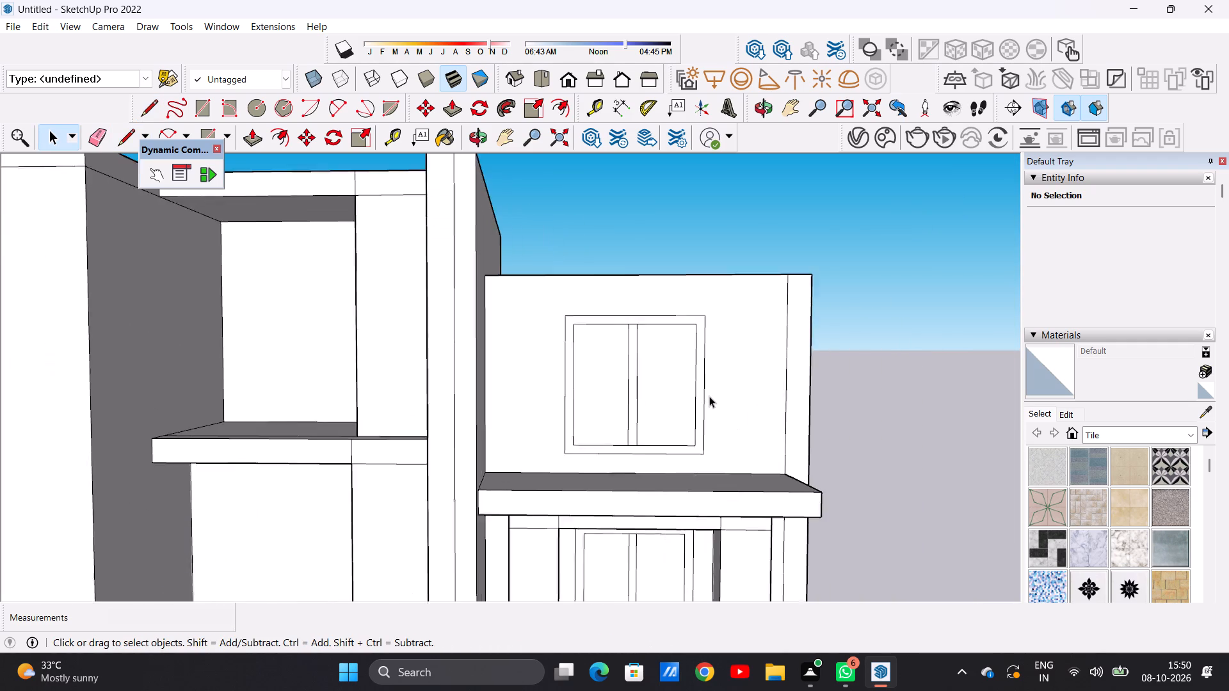
pyautogui.scroll(1, 709, 396)
pyautogui.press('r')
pyautogui.moveTo(593, 420); pyautogui.dragTo(593, 445, button='middle')
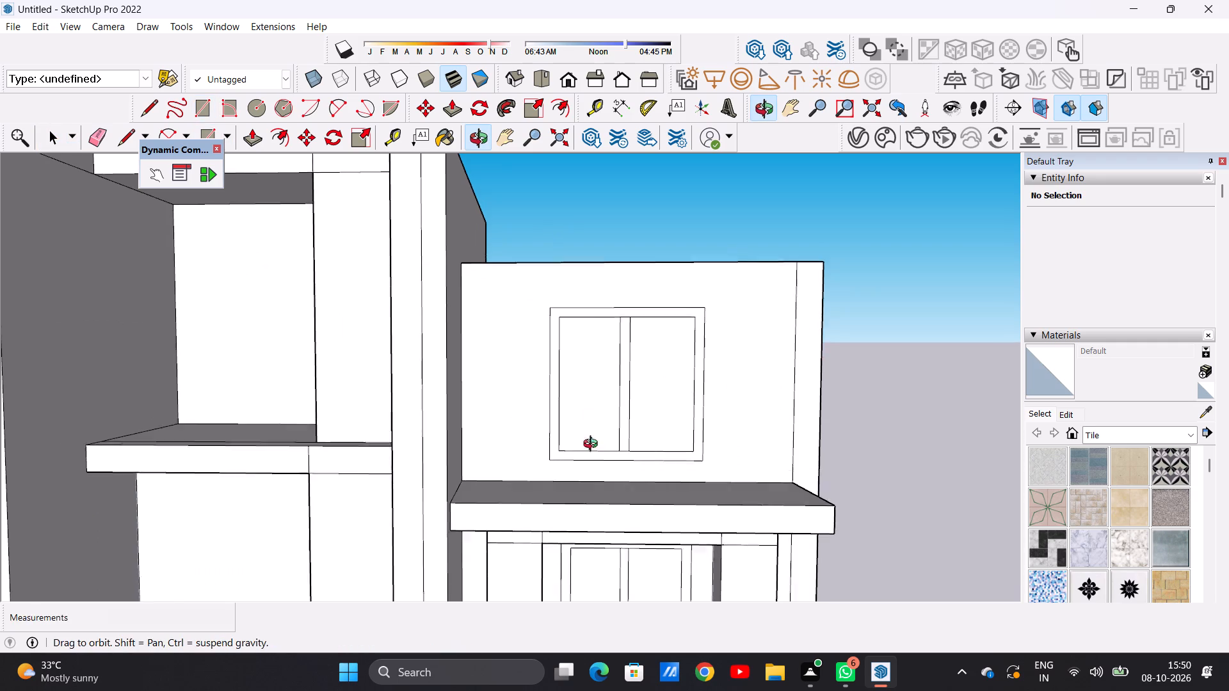
pyautogui.moveTo(593, 445); pyautogui.dragTo(586, 496, button='middle')
pyautogui.scroll(5, 497, 471)
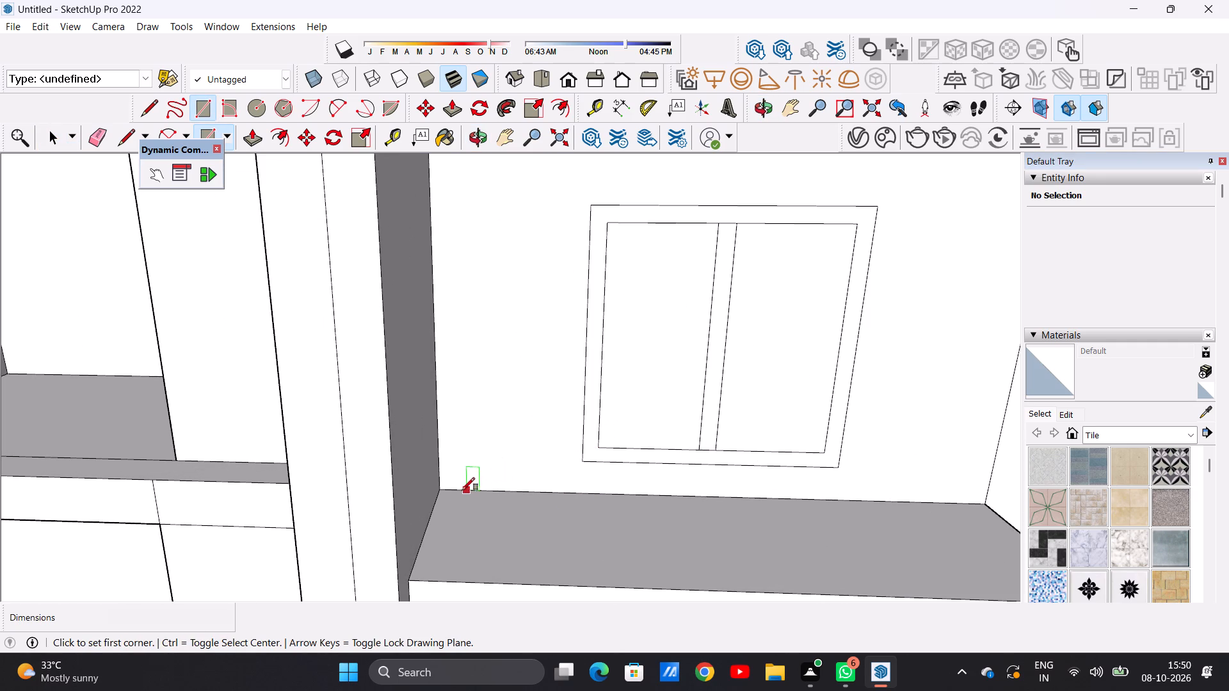
pyautogui.click(466, 488)
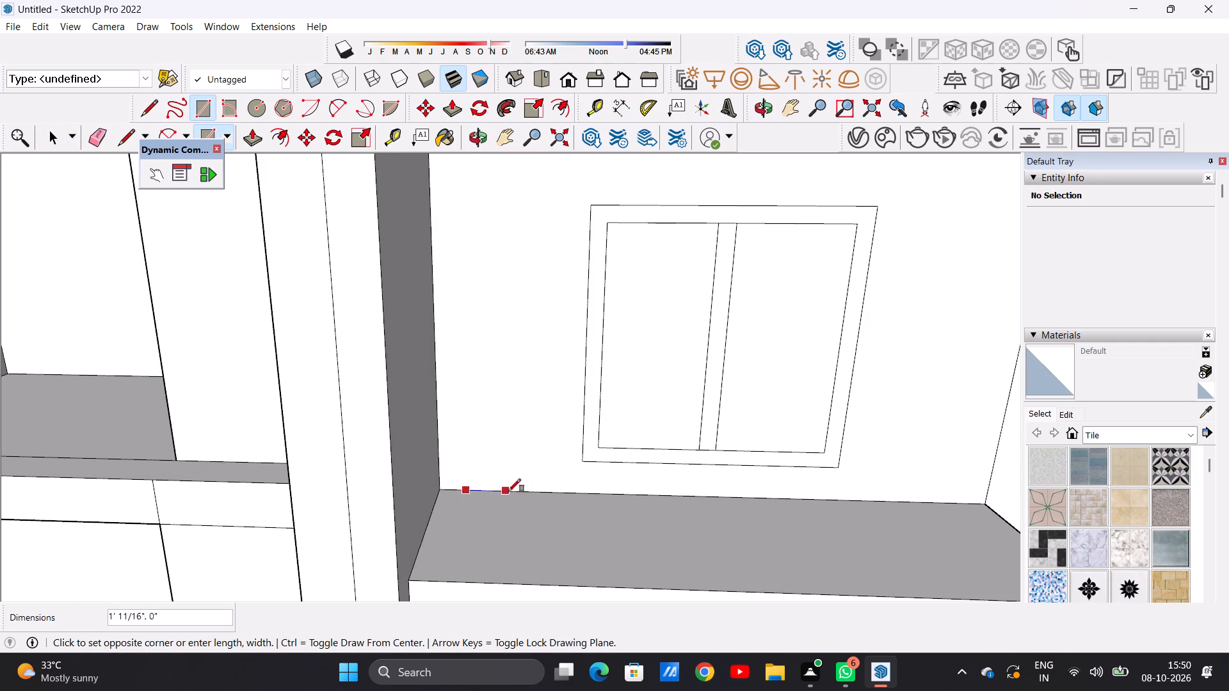
pyautogui.click(533, 489)
pyautogui.scroll(-5, 549, 354)
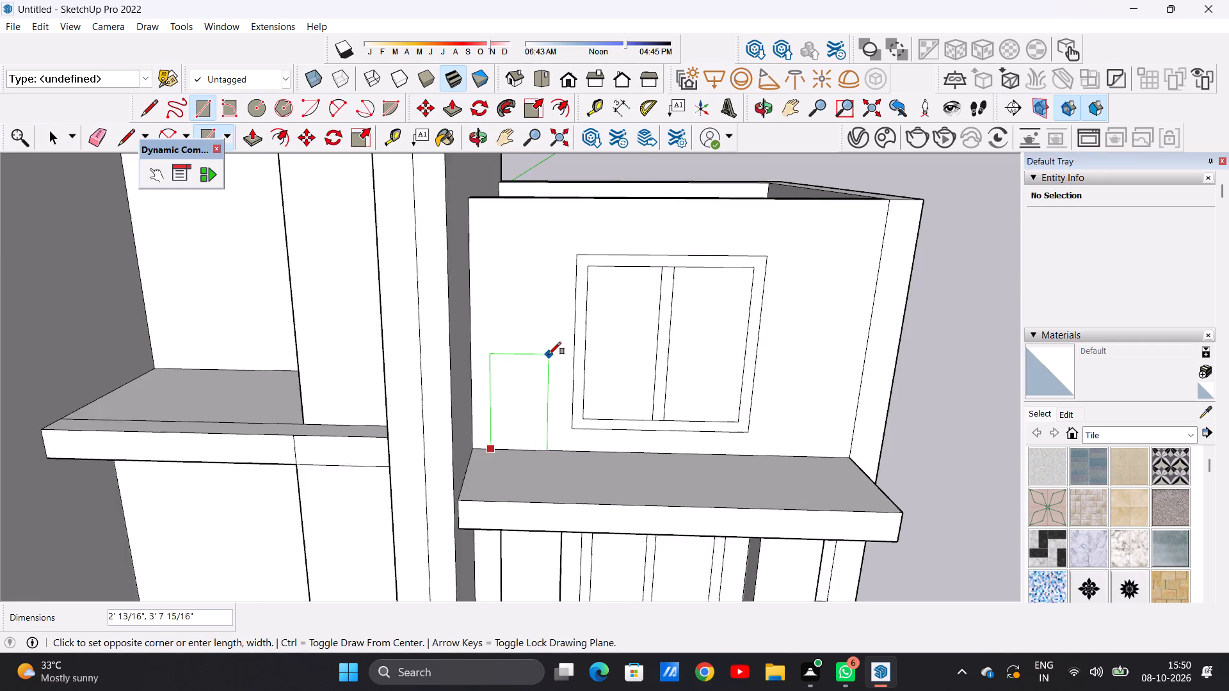
pyautogui.scroll(3, 554, 232)
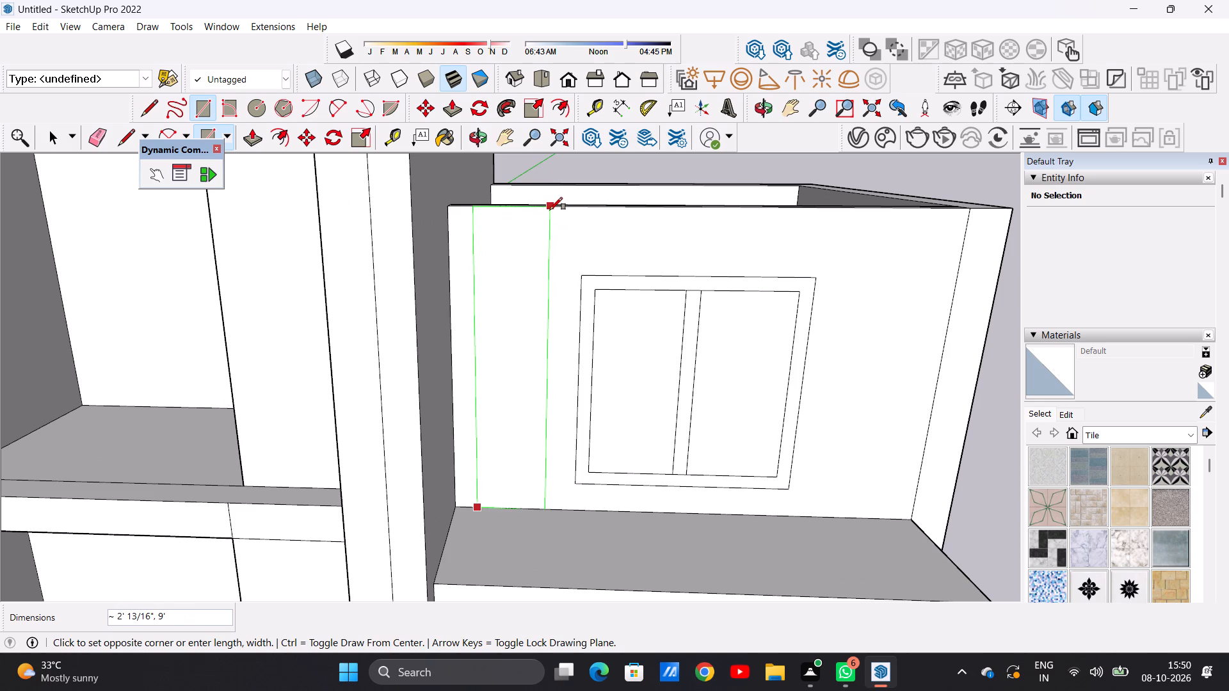
pyautogui.click(550, 210)
pyautogui.press('space')
# Copy the full-height strip about 10' 1 13/16" along the wall's base to the window's other side, near the outer side wall.
pyautogui.doubleClick(516, 424)
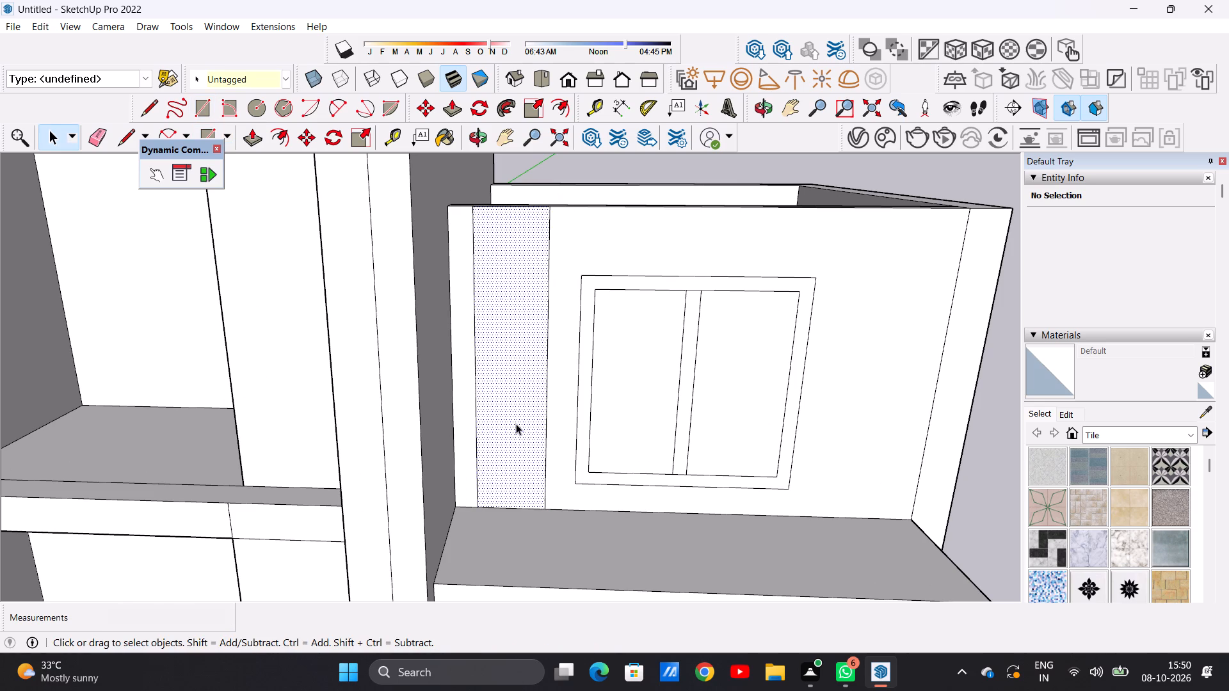
pyautogui.press('m')
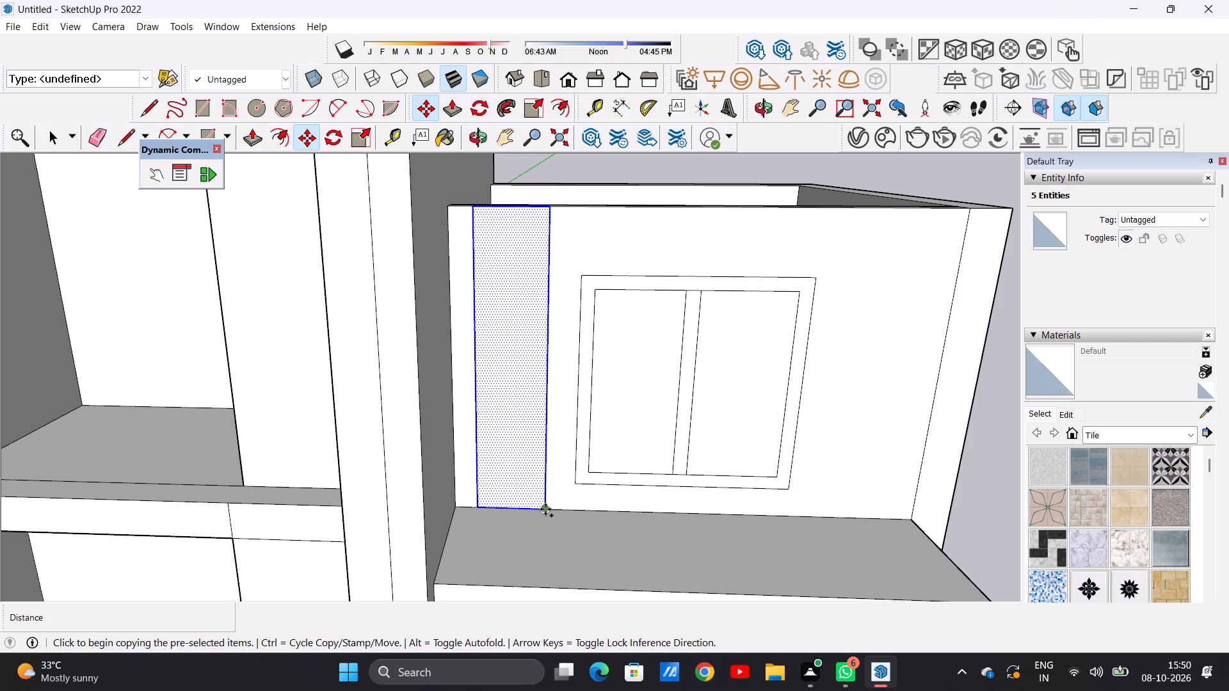
pyautogui.click(545, 509)
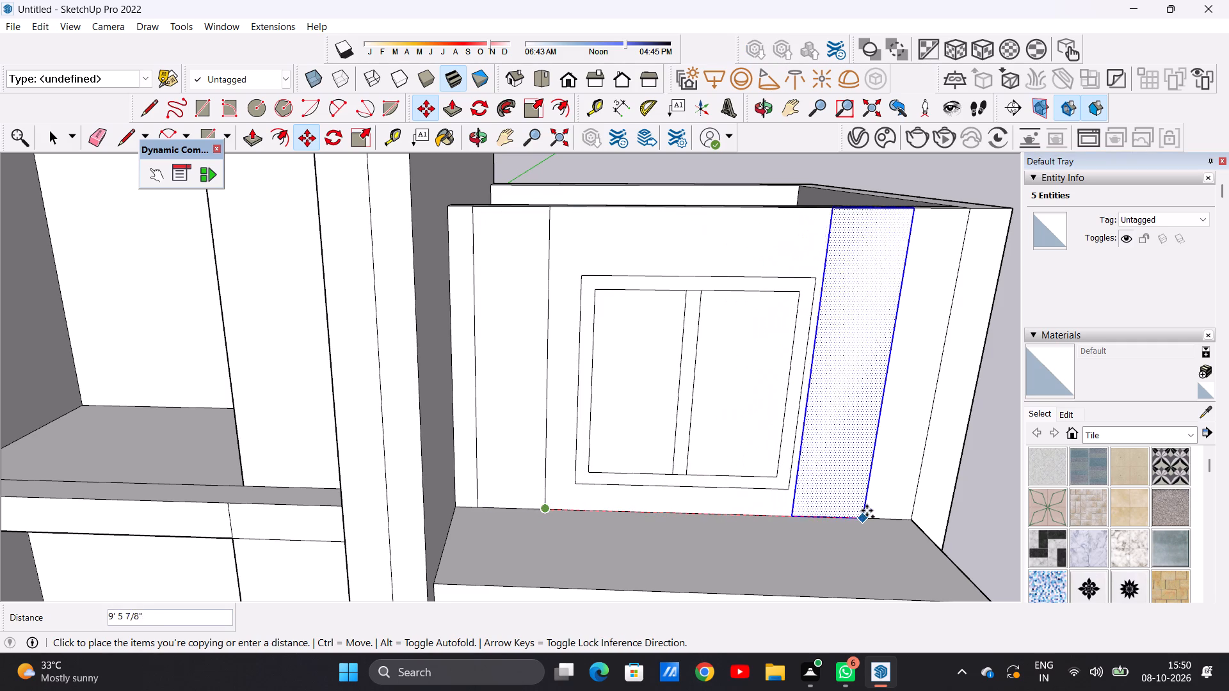
pyautogui.click(887, 516)
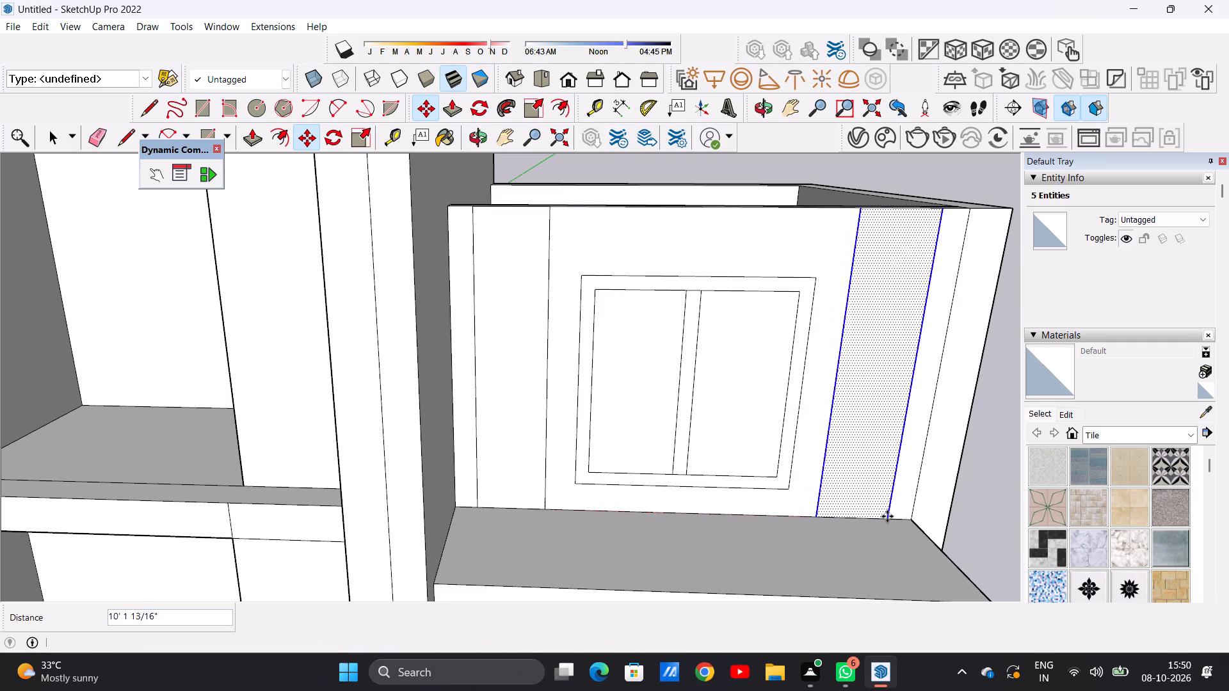
pyautogui.press('space')
pyautogui.scroll(-8, 643, 379)
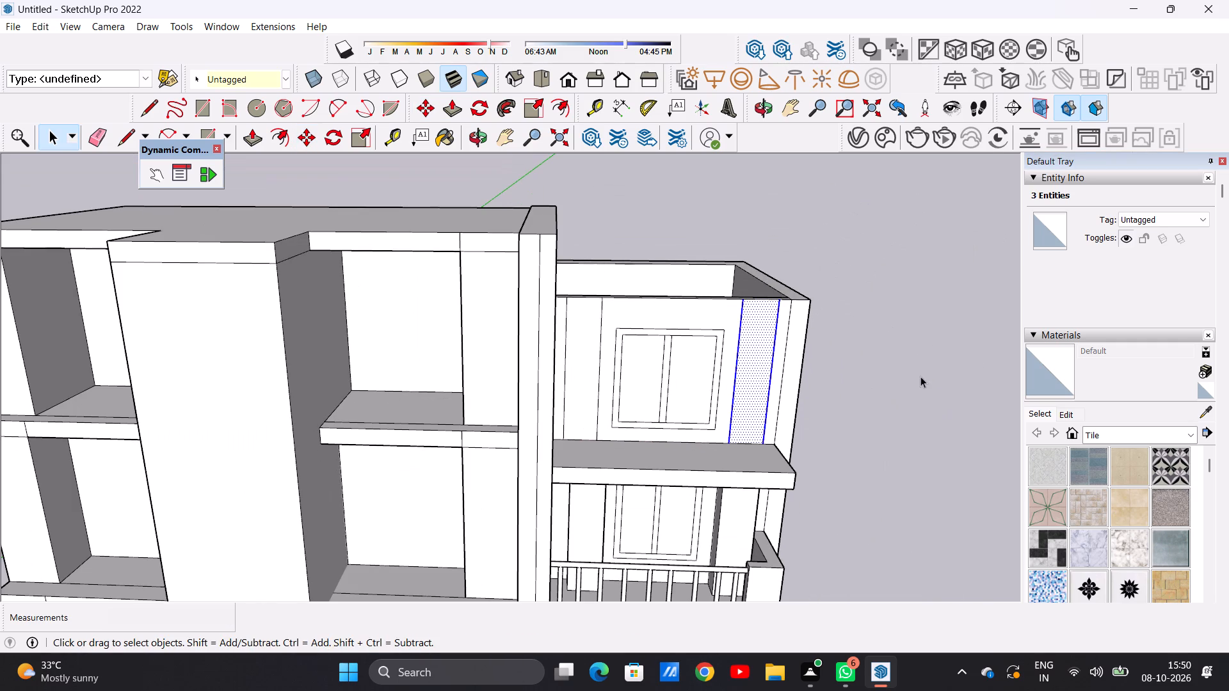
pyautogui.click(918, 376)
# Draw a horizontal line about 12' 2 5/8" long above the window, joining the outer edges of the two strips.
pyautogui.moveTo(741, 388); pyautogui.dragTo(577, 340, button='middle')
pyautogui.moveTo(577, 340); pyautogui.dragTo(671, 356, button='middle')
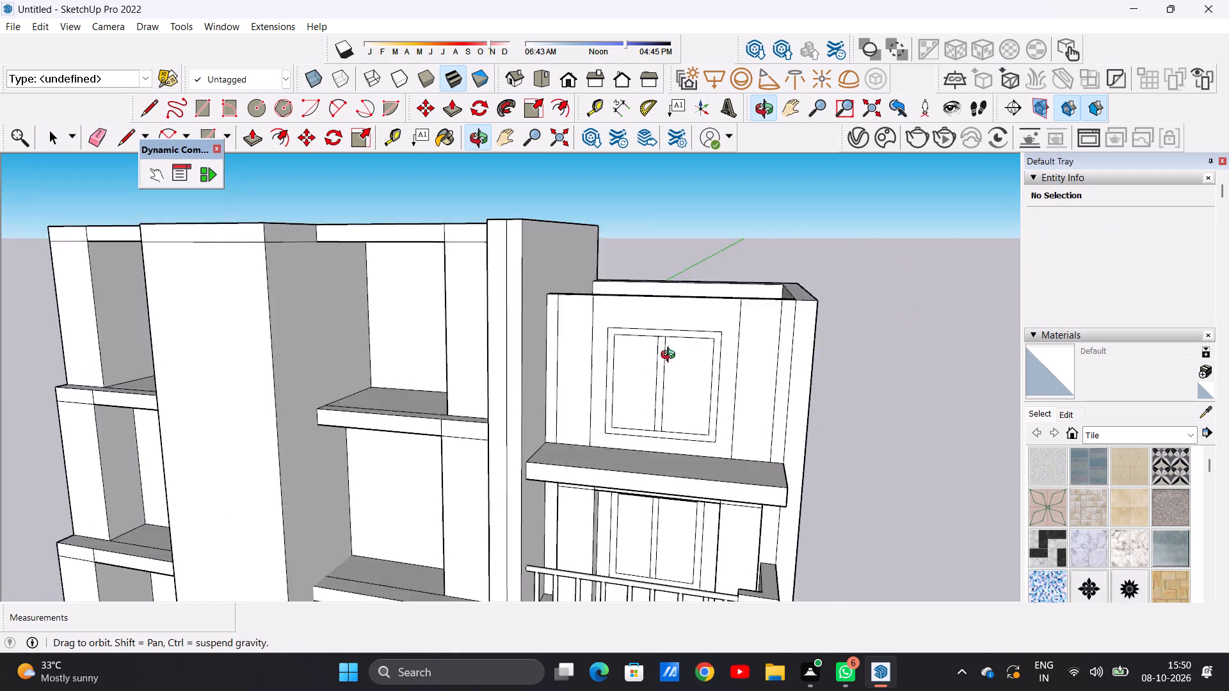
pyautogui.moveTo(671, 356); pyautogui.dragTo(709, 324, button='middle')
pyautogui.scroll(4, 723, 322)
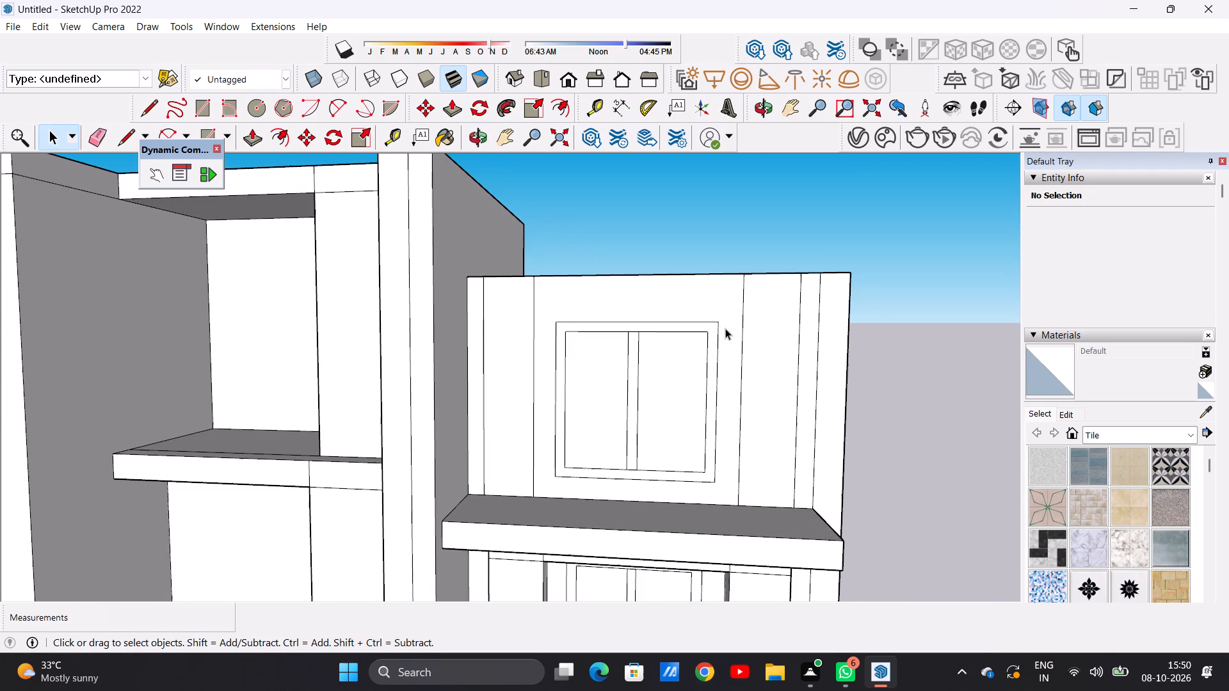
pyautogui.press('l')
pyautogui.scroll(4, 641, 325)
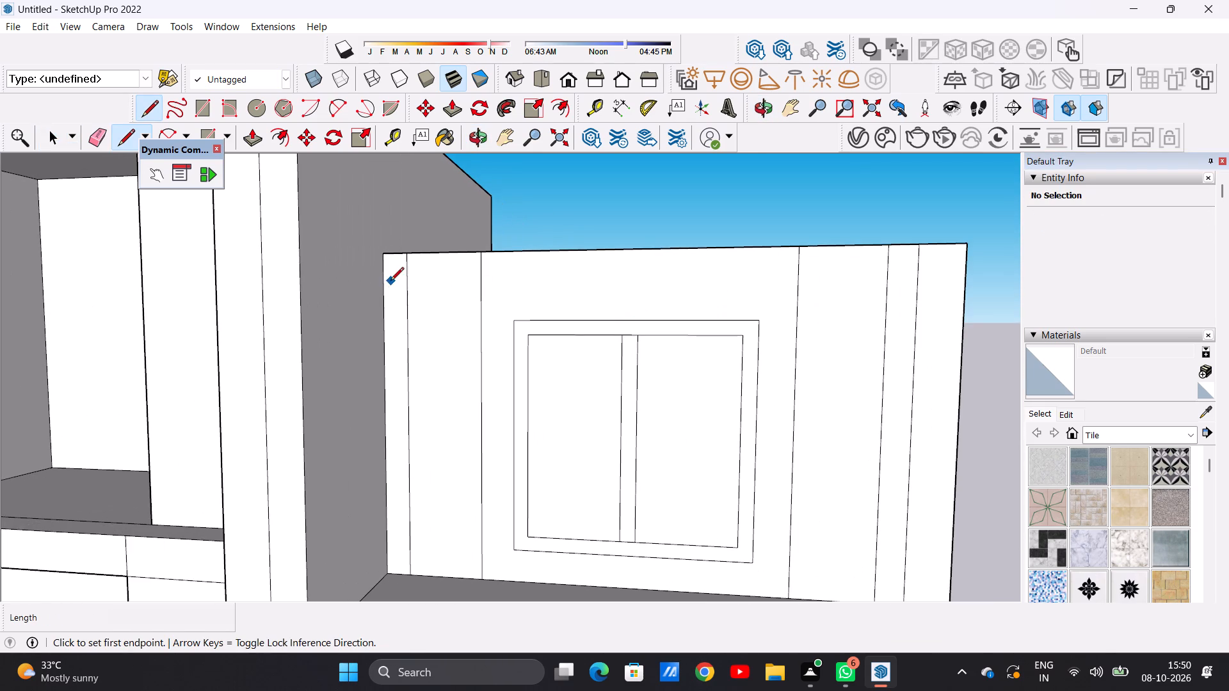
pyautogui.click(407, 307)
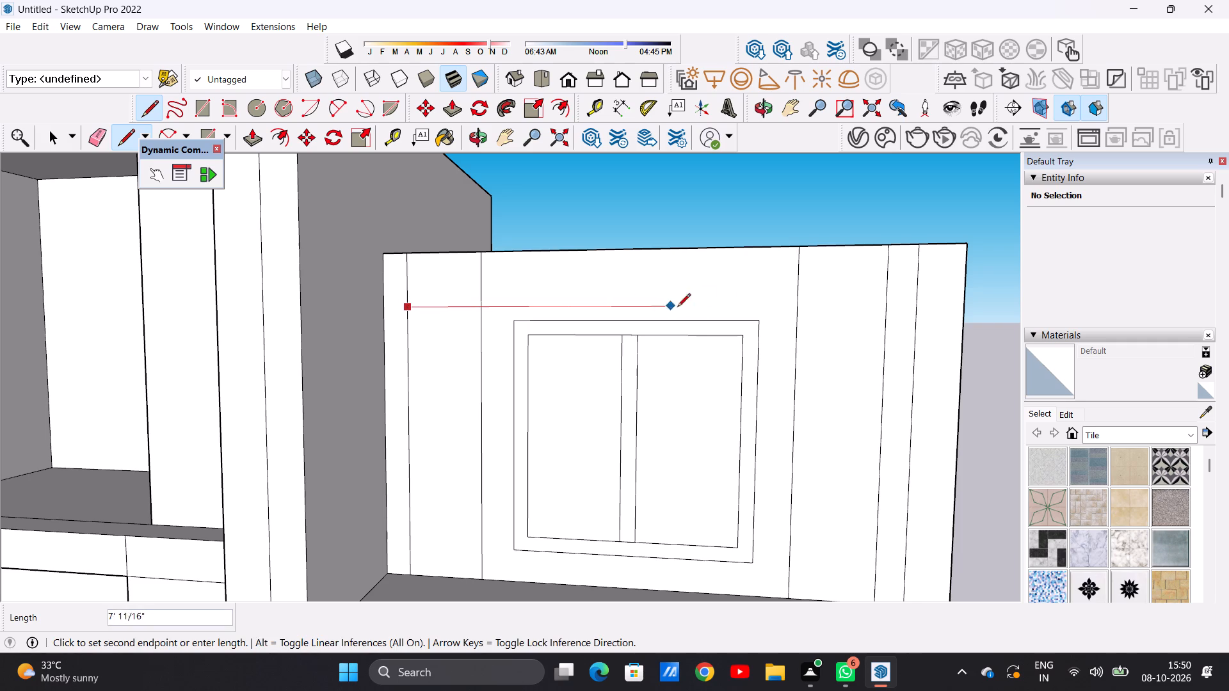
pyautogui.click(885, 310)
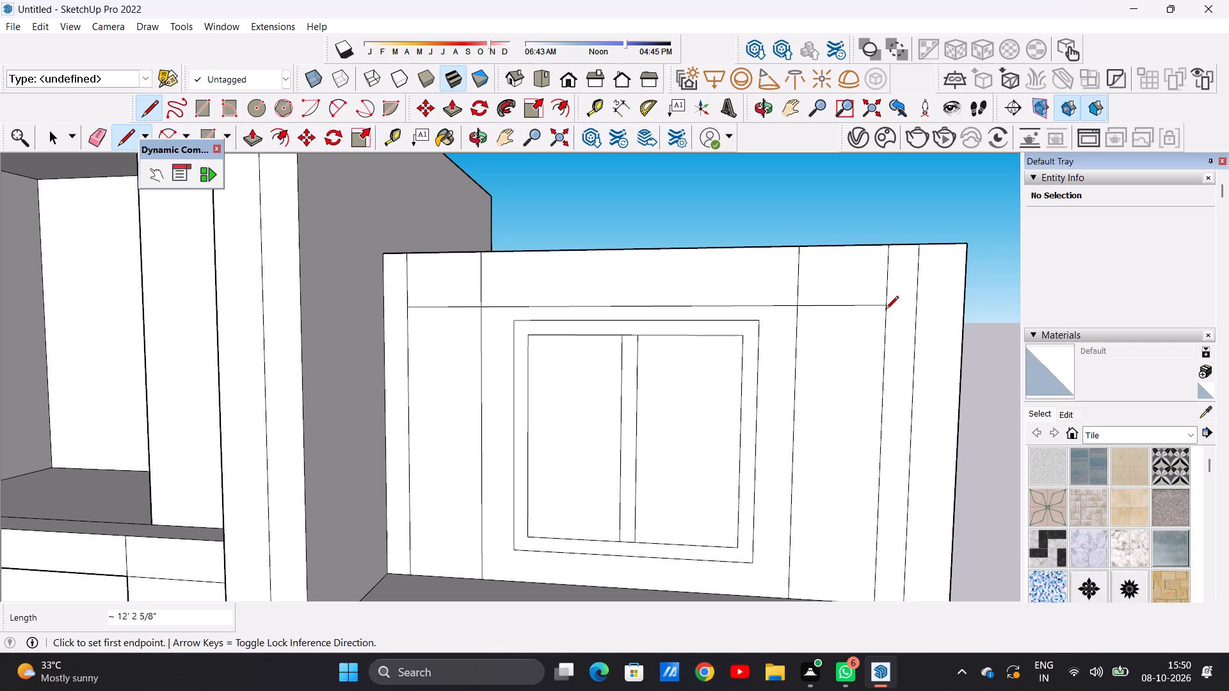
pyautogui.press('space')
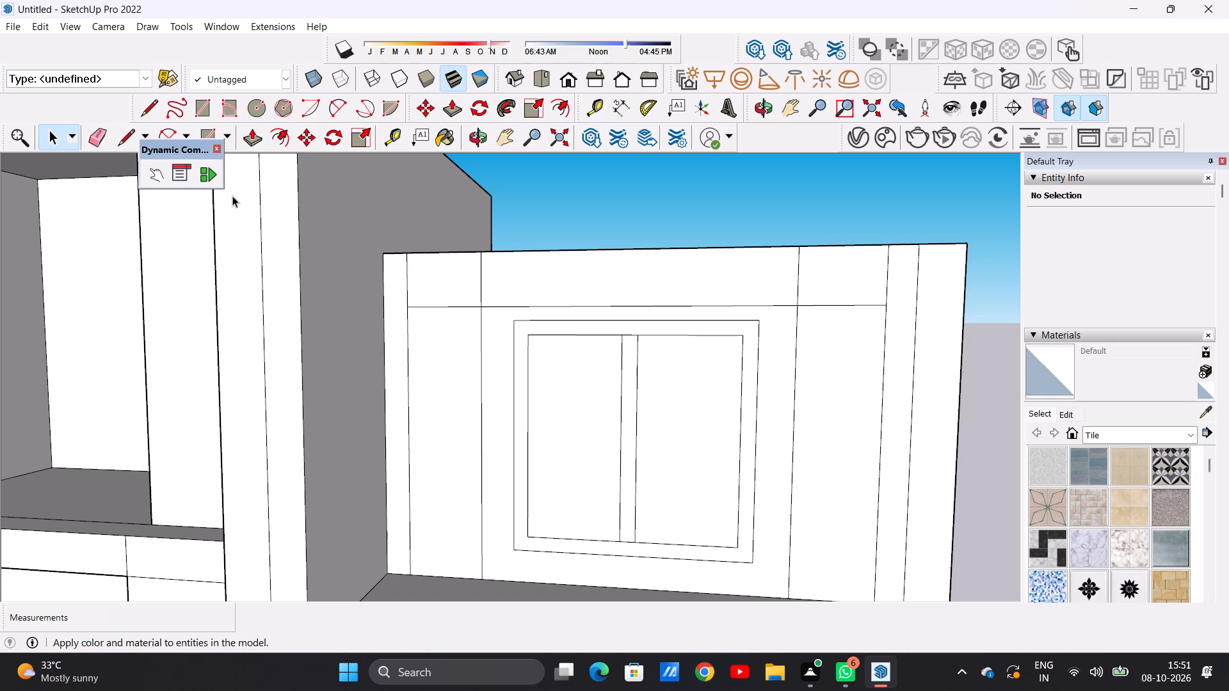
# Push/Pull the outer-side strip below the horizontal line out about 1' 1 15/16" into a pillar.
pyautogui.scroll(-11, 501, 338)
pyautogui.moveTo(539, 340); pyautogui.dragTo(559, 330, button='middle')
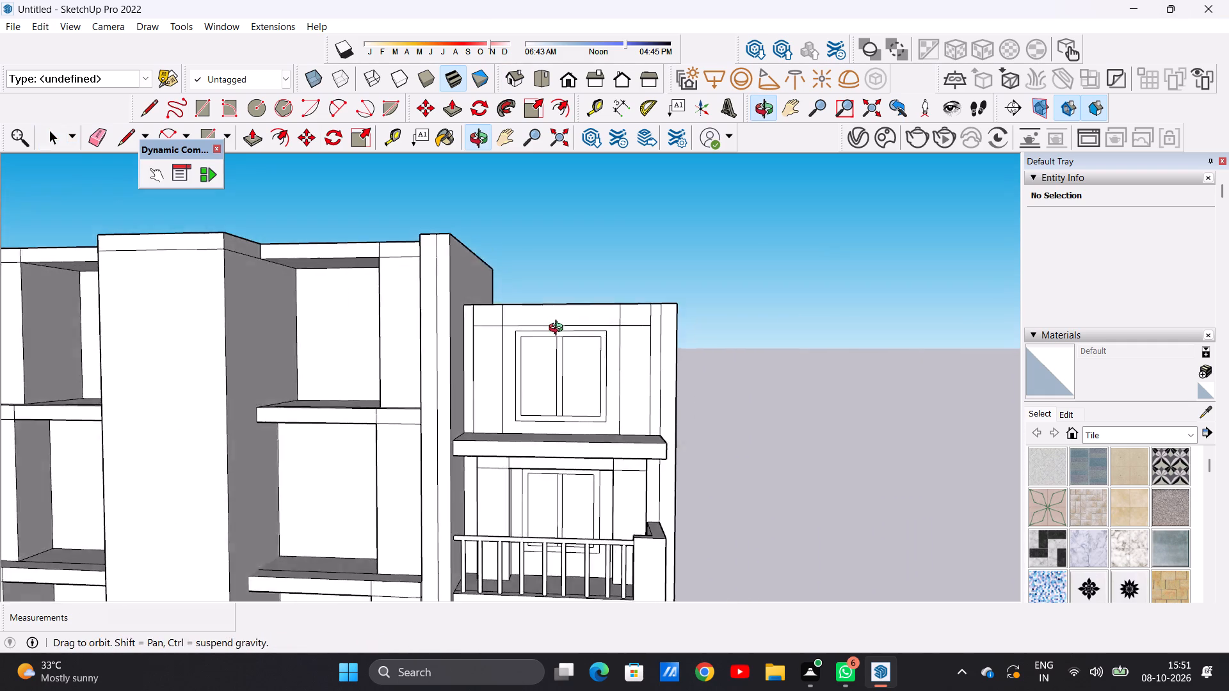
pyautogui.moveTo(559, 330); pyautogui.dragTo(575, 324, button='middle')
pyautogui.scroll(10, 641, 321)
pyautogui.moveTo(642, 350); pyautogui.dragTo(560, 376, button='middle')
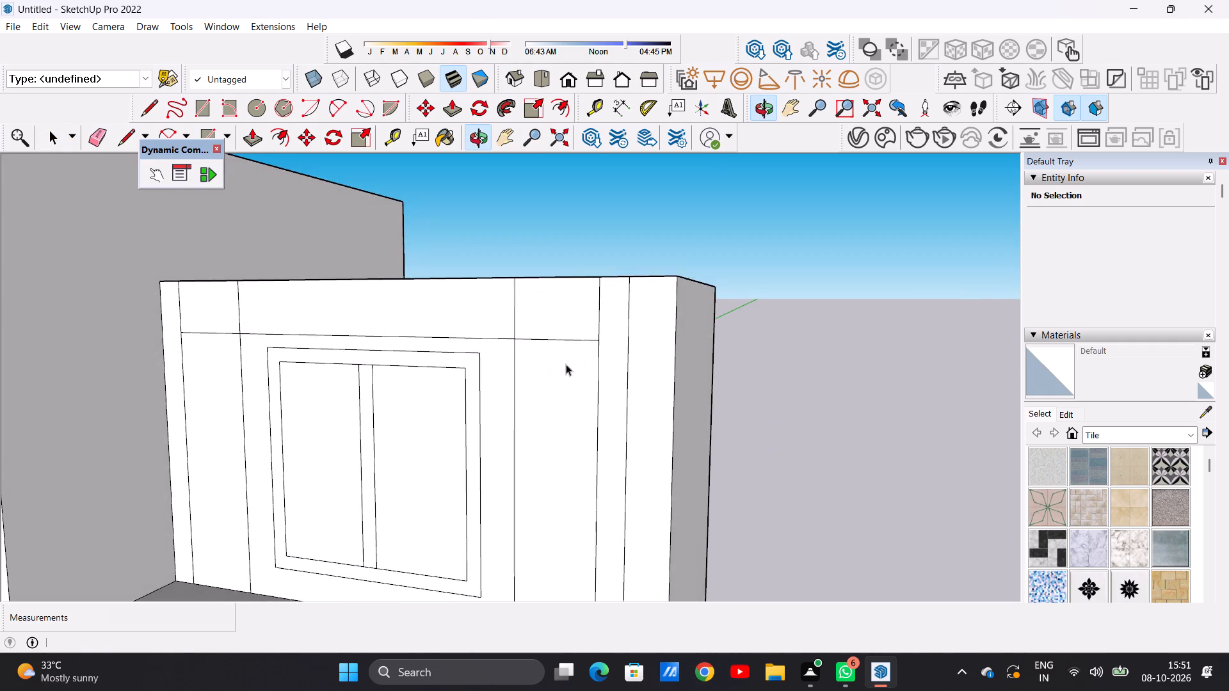
pyautogui.scroll(-4, 574, 354)
pyautogui.scroll(4, 549, 447)
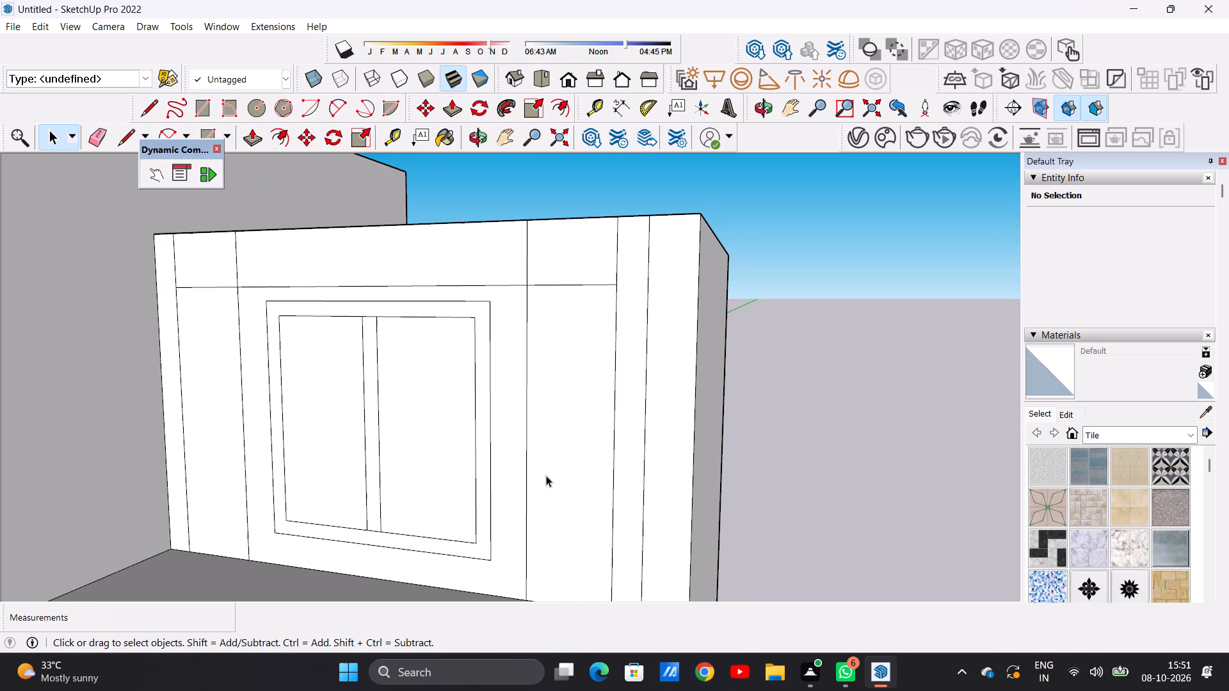
pyautogui.press('p')
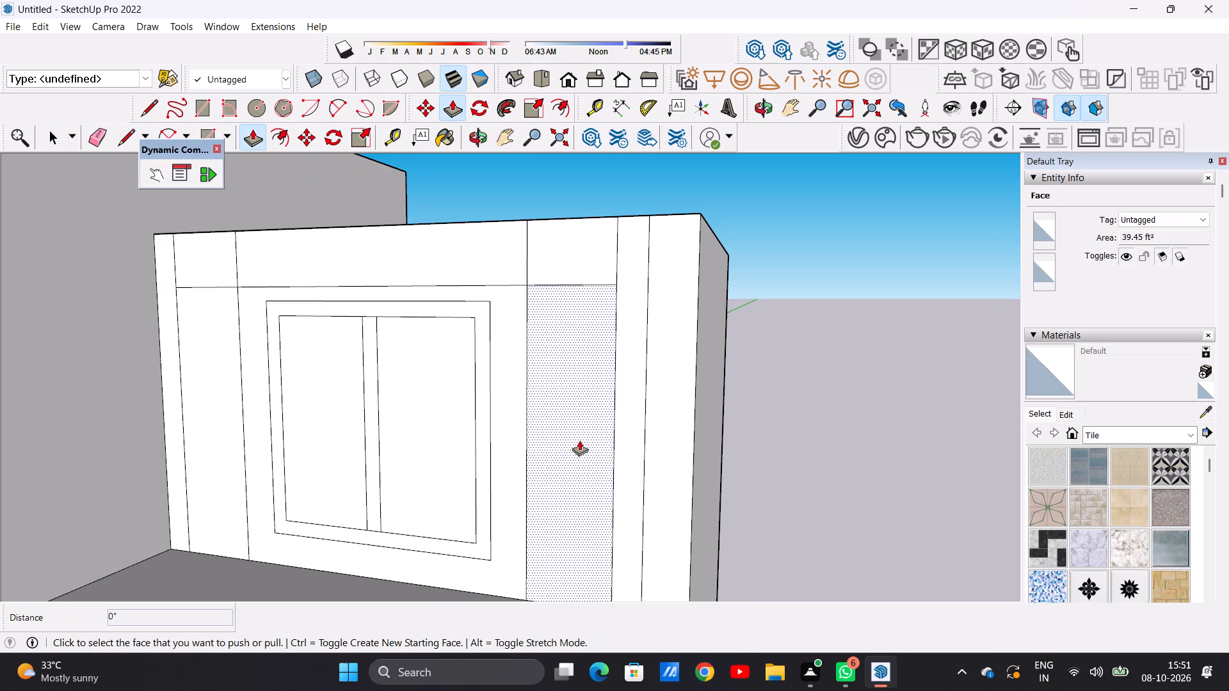
pyautogui.click(579, 440)
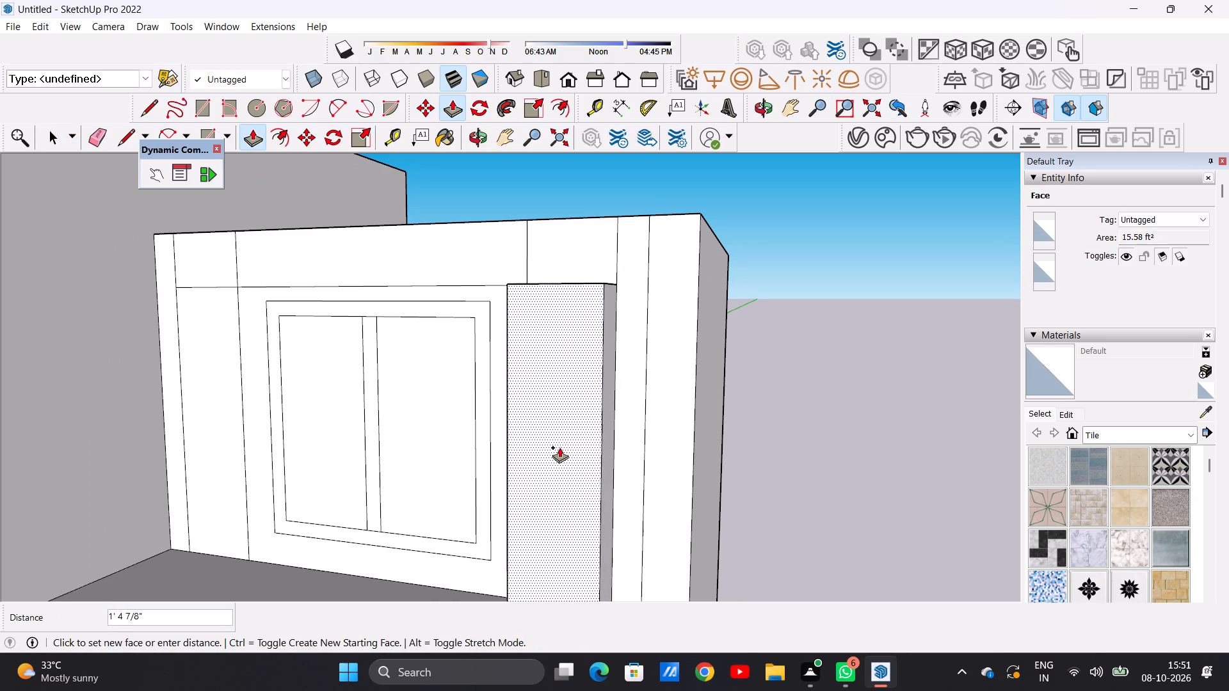
pyautogui.moveTo(559, 447); pyautogui.dragTo(512, 452, button='middle')
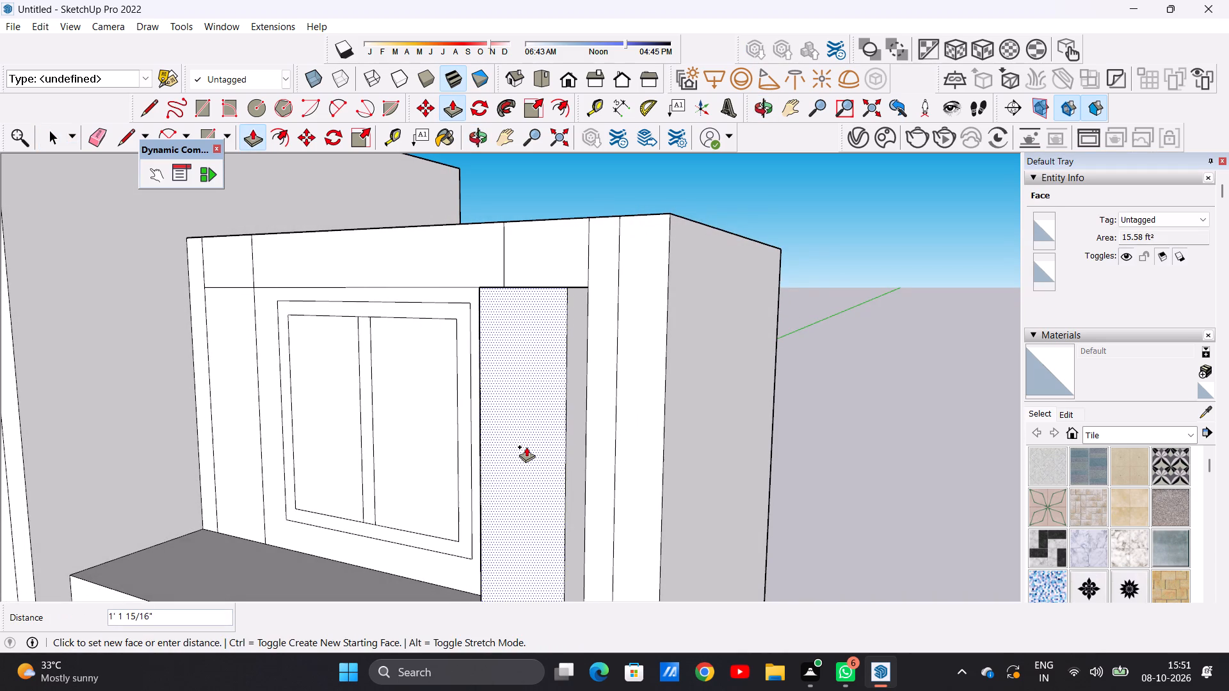
pyautogui.click(526, 447)
# Push/Pull the band segments above the outer pillar and over the window out 1' 1 15/16", flush with the pillar.
pyautogui.scroll(5, 549, 260)
pyautogui.click(549, 260)
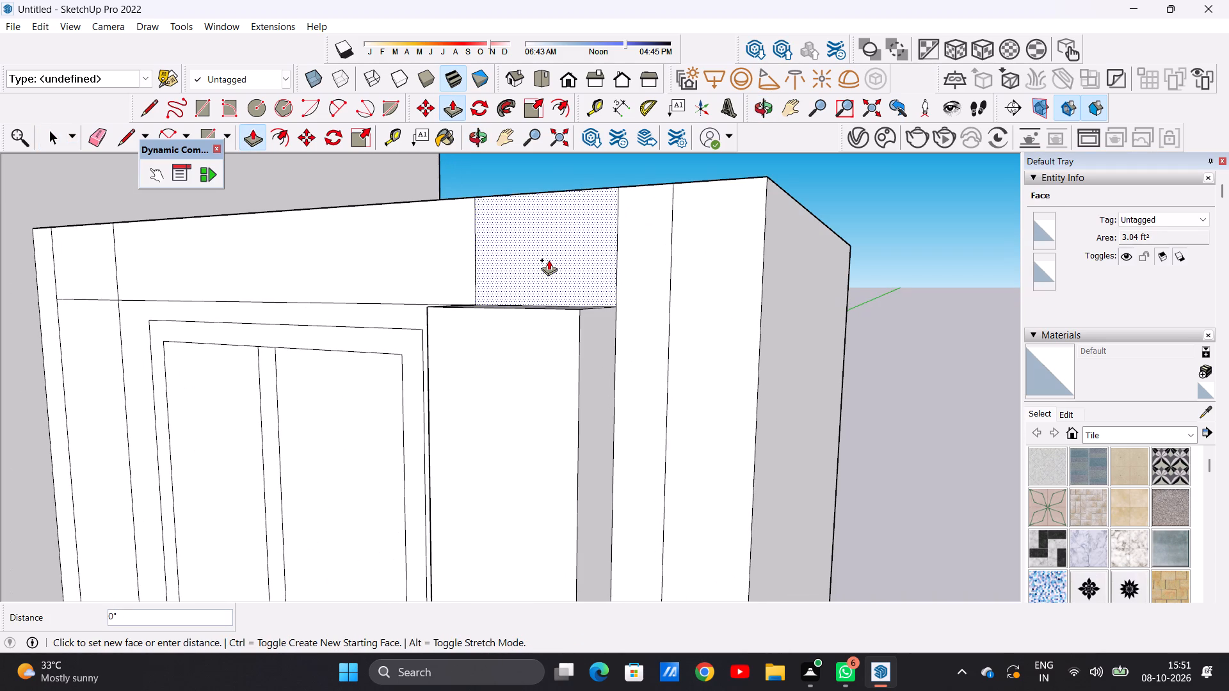
pyautogui.click(582, 314)
pyautogui.scroll(-11, 540, 309)
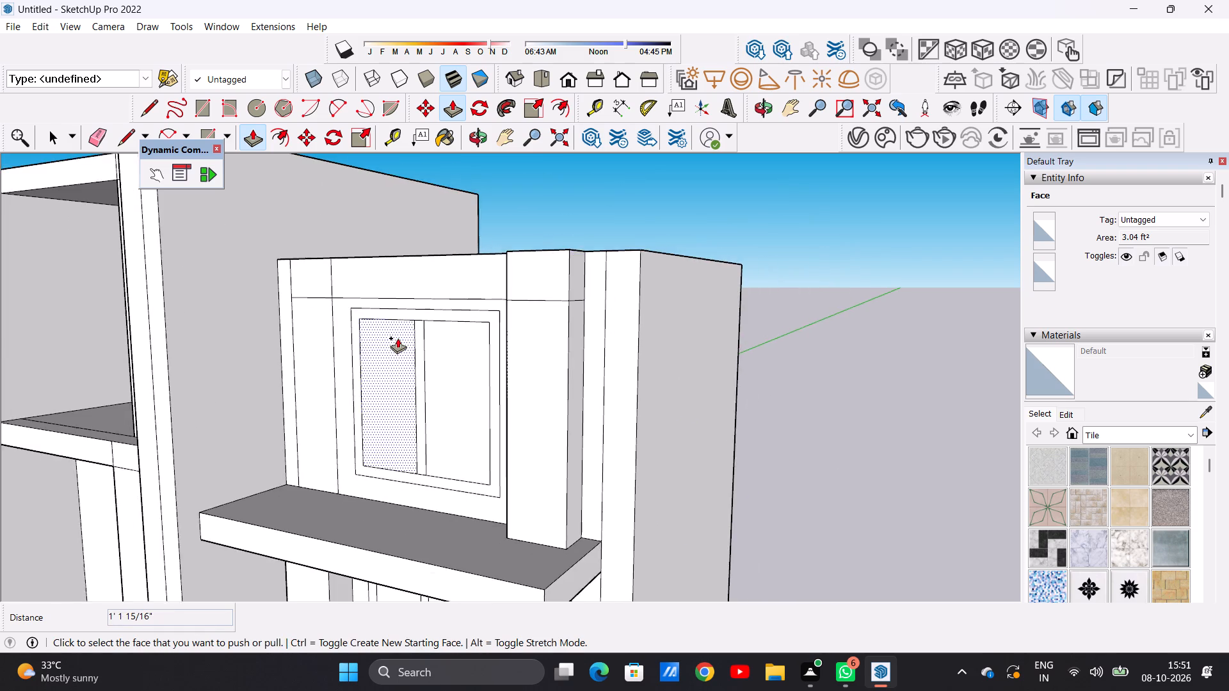
pyautogui.moveTo(399, 338); pyautogui.dragTo(616, 332, button='middle')
pyautogui.scroll(4, 611, 294)
pyautogui.click(612, 283)
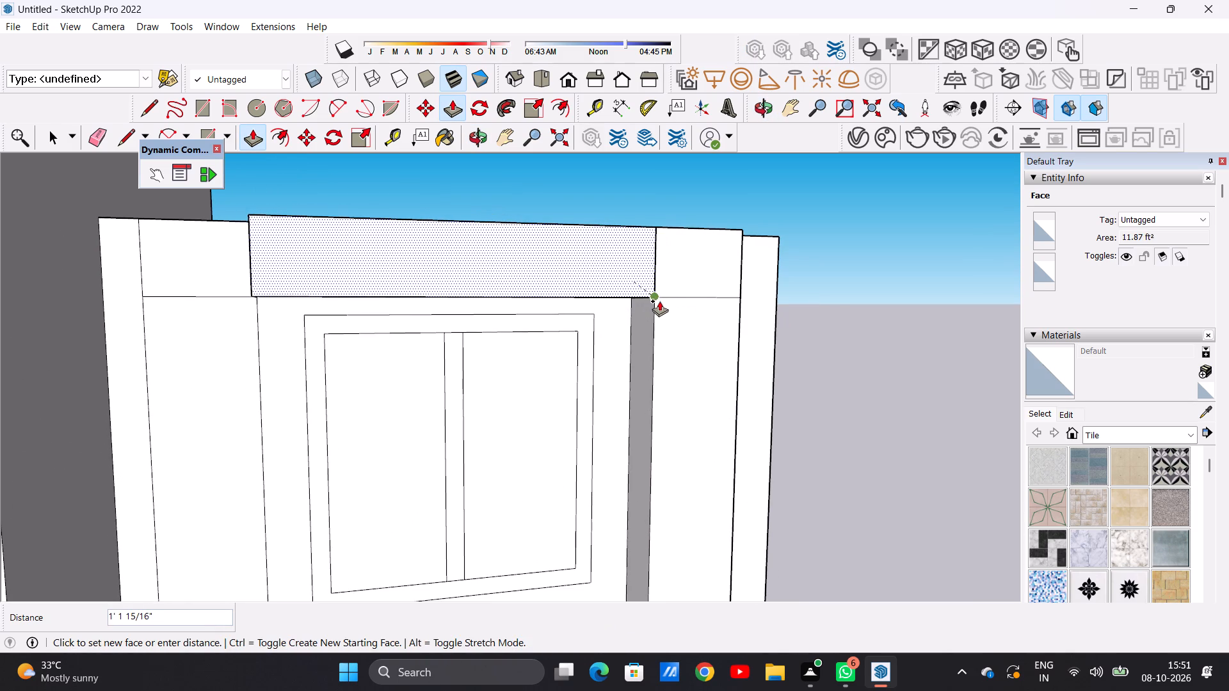
pyautogui.click(658, 299)
# Push/Pull the remaining band segment, next to the main block, out flush with the rest of the band.
pyautogui.scroll(-7, 719, 299)
pyautogui.scroll(8, 524, 294)
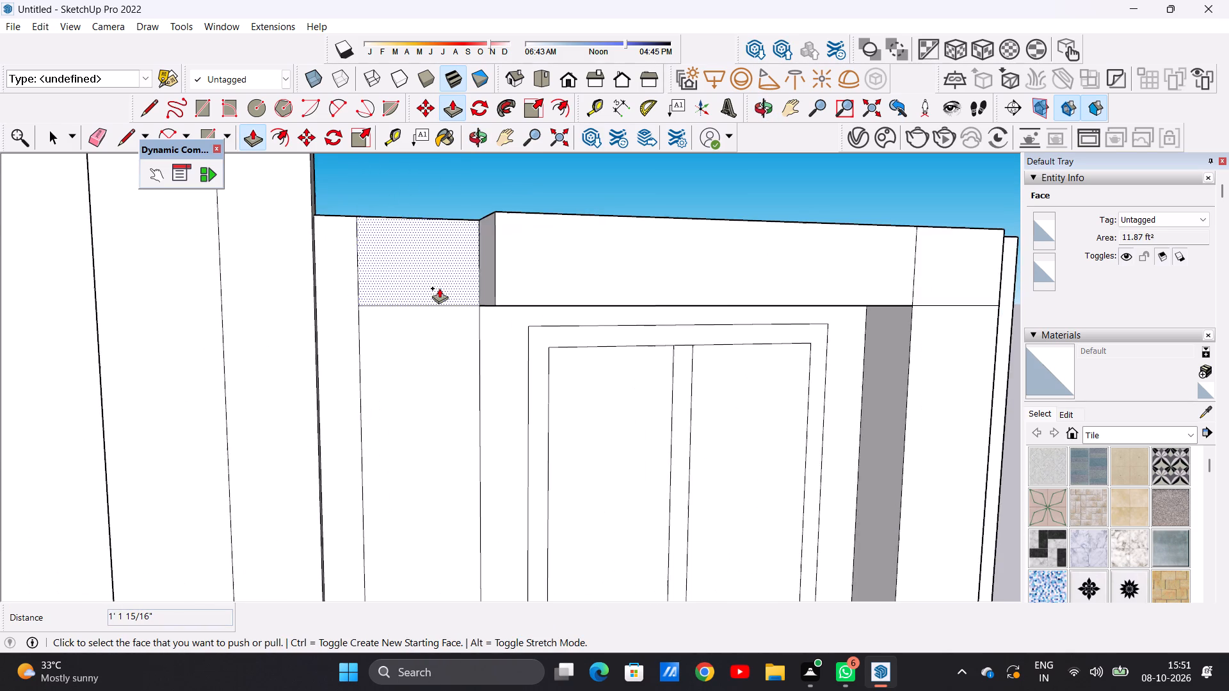
pyautogui.scroll(1, 439, 288)
pyautogui.click(437, 286)
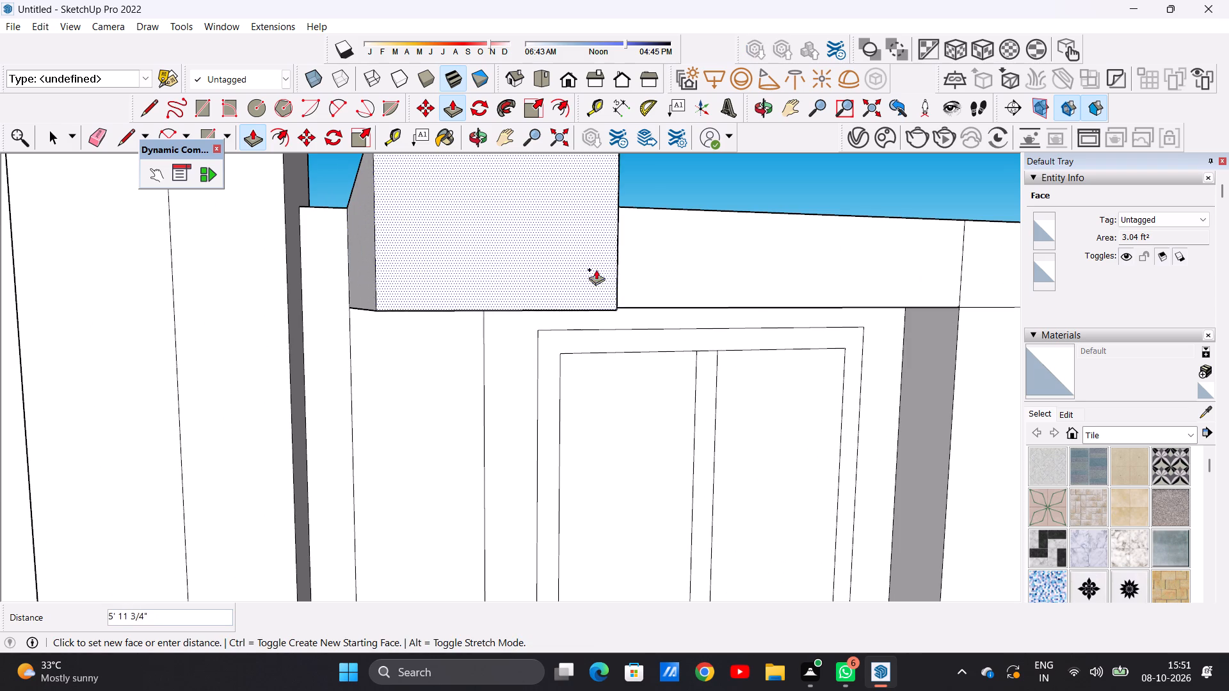
pyautogui.moveTo(646, 264); pyautogui.dragTo(387, 270, button='middle')
pyautogui.scroll(-13, 531, 282)
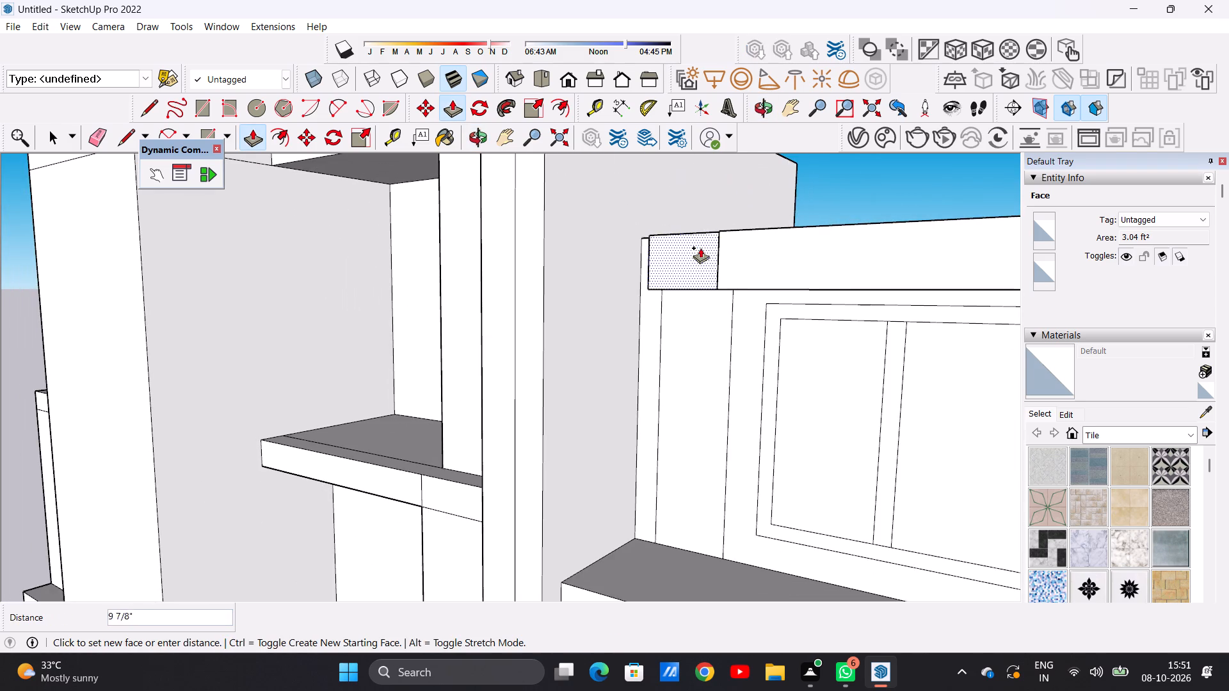
pyautogui.scroll(3, 732, 284)
pyautogui.scroll(-1, 732, 285)
pyautogui.scroll(9, 725, 287)
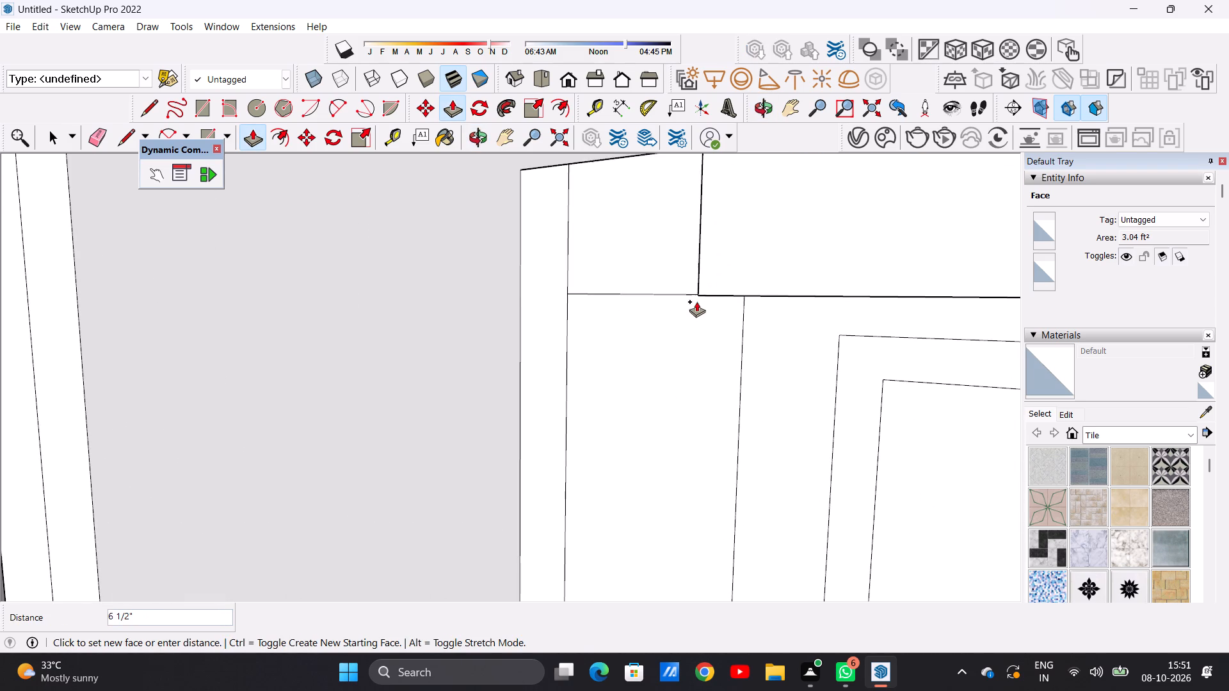
pyautogui.click(700, 298)
# Push/Pull the strip beside the main block out 1' 1 15/16" into a second pillar flush with the band.
pyautogui.click(714, 349)
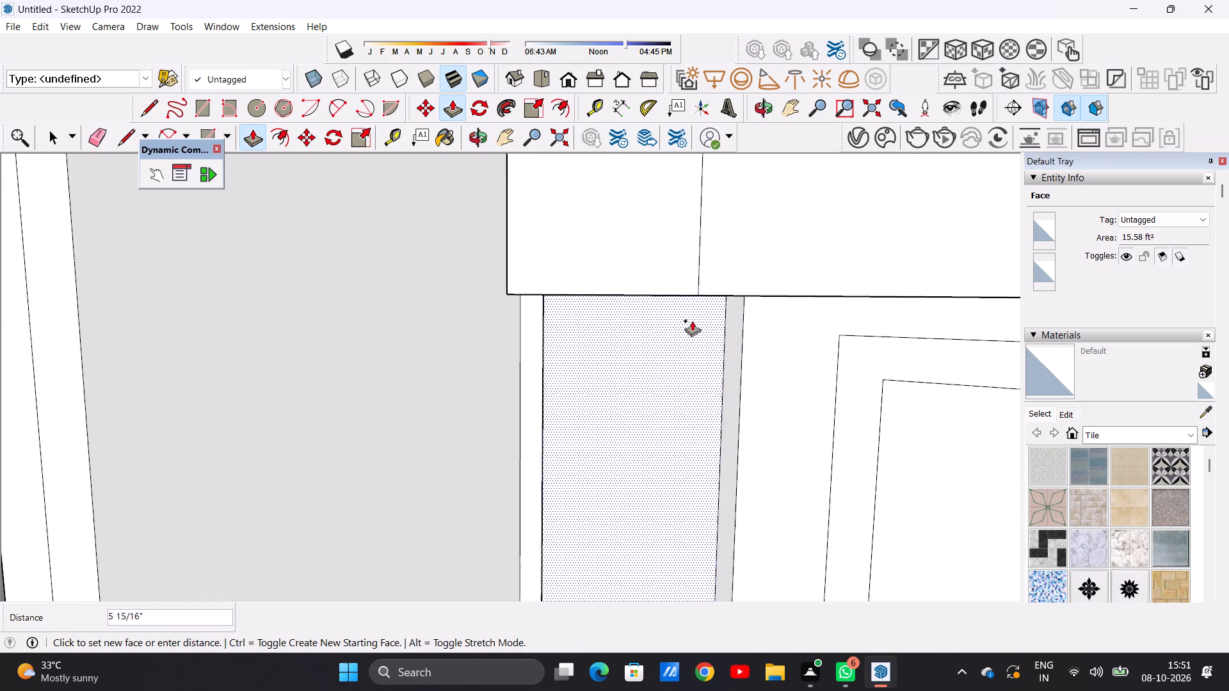
pyautogui.click(696, 294)
pyautogui.press('space')
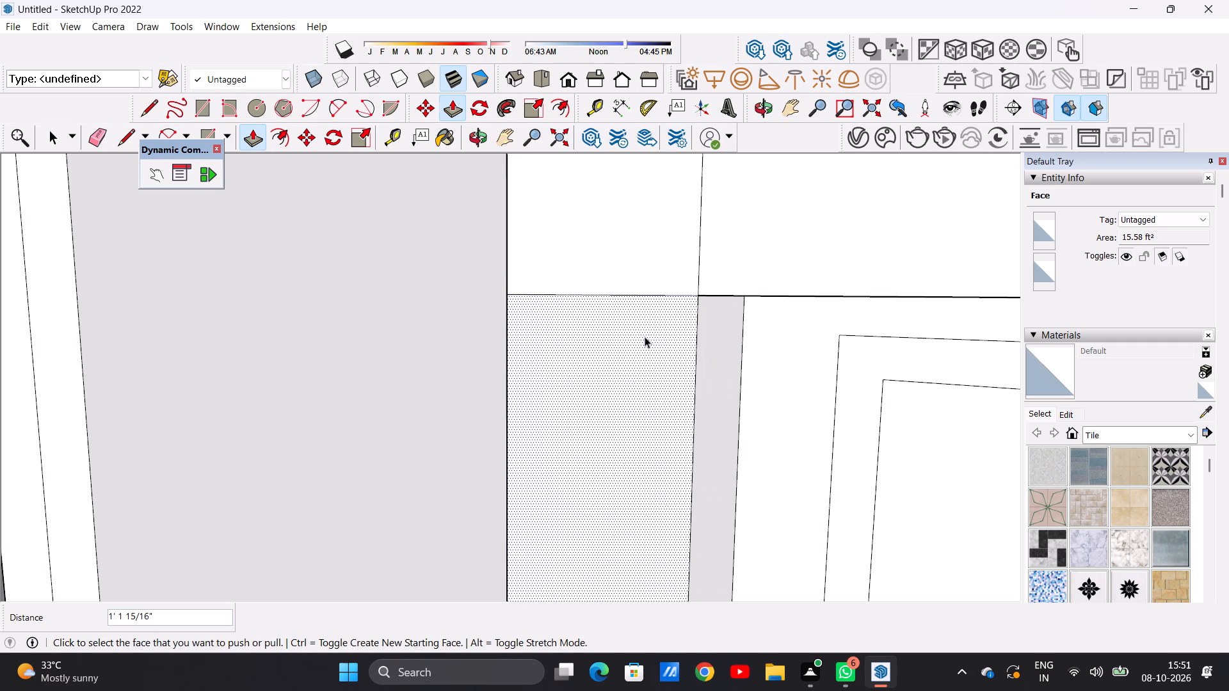
# Review the top-level wall's pillar-and-band surround against the rest of the building's front.
pyautogui.scroll(-19, 715, 334)
pyautogui.scroll(-3, 732, 296)
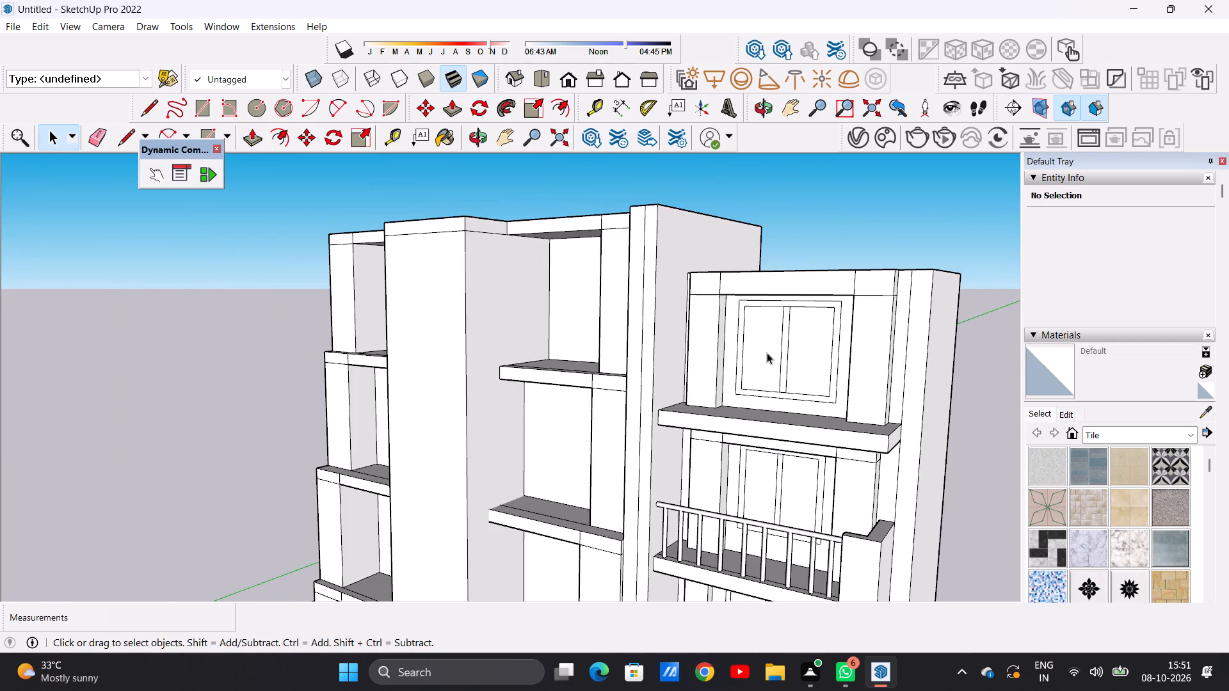
pyautogui.moveTo(766, 353); pyautogui.dragTo(864, 356, button='middle')
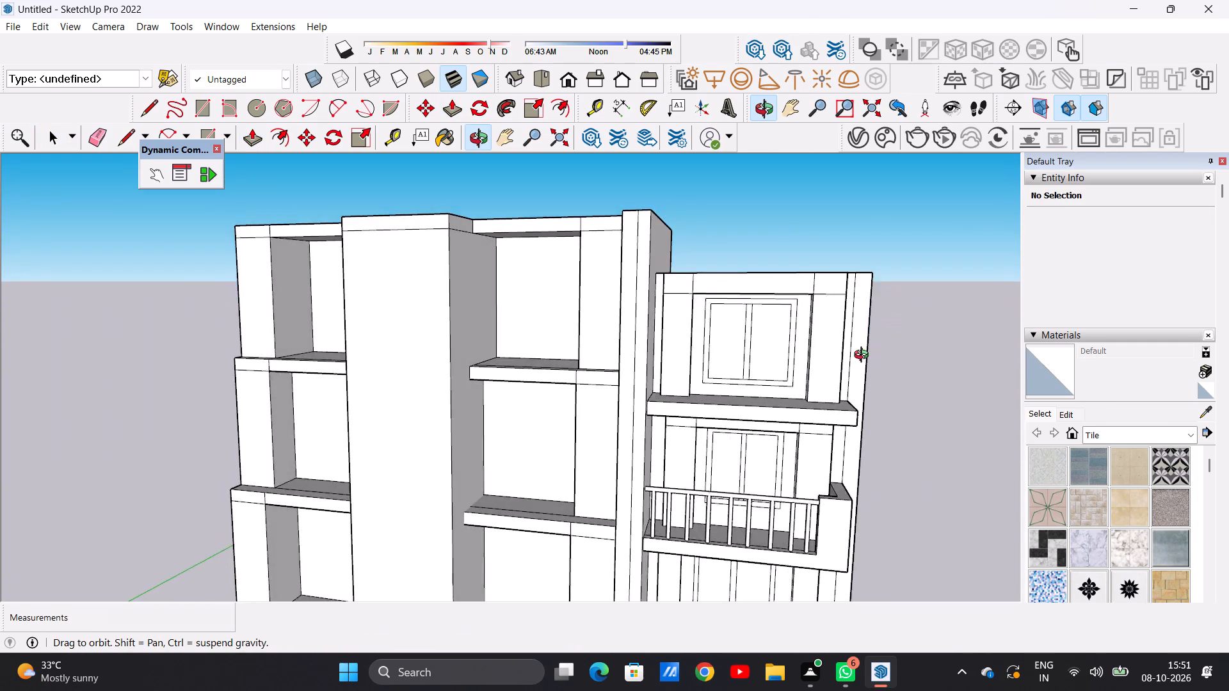
pyautogui.moveTo(864, 356); pyautogui.dragTo(748, 344, button='middle')
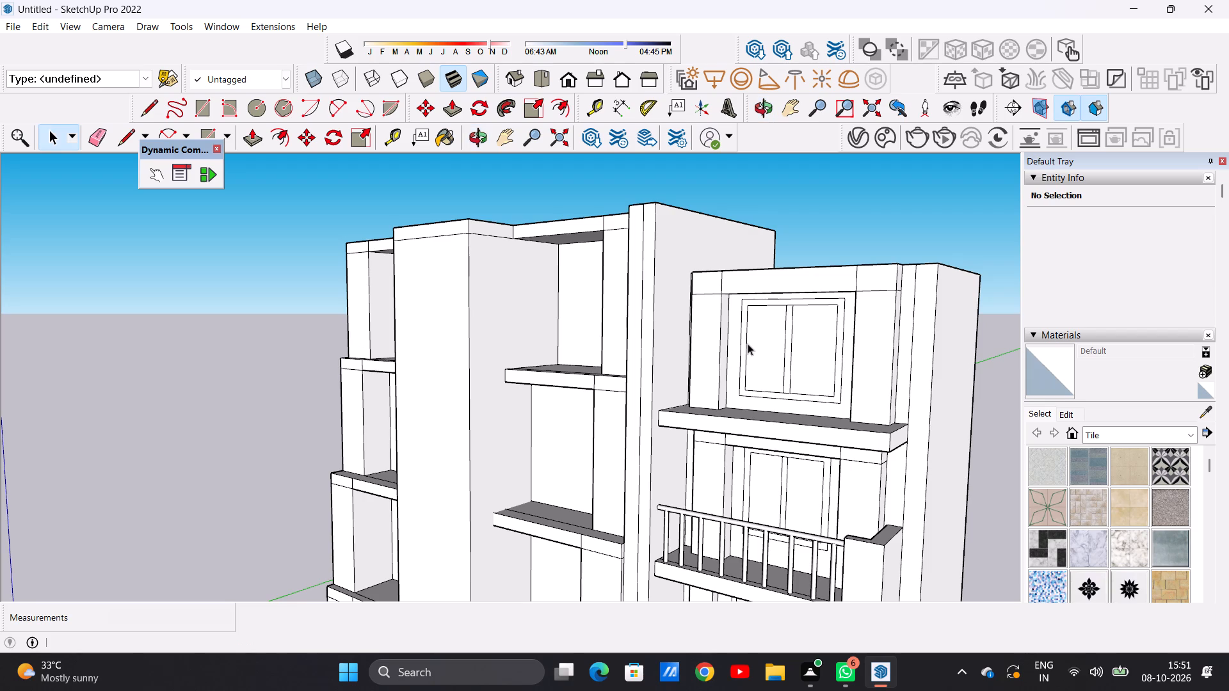
pyautogui.scroll(-9, 748, 344)
pyautogui.scroll(6, 769, 355)
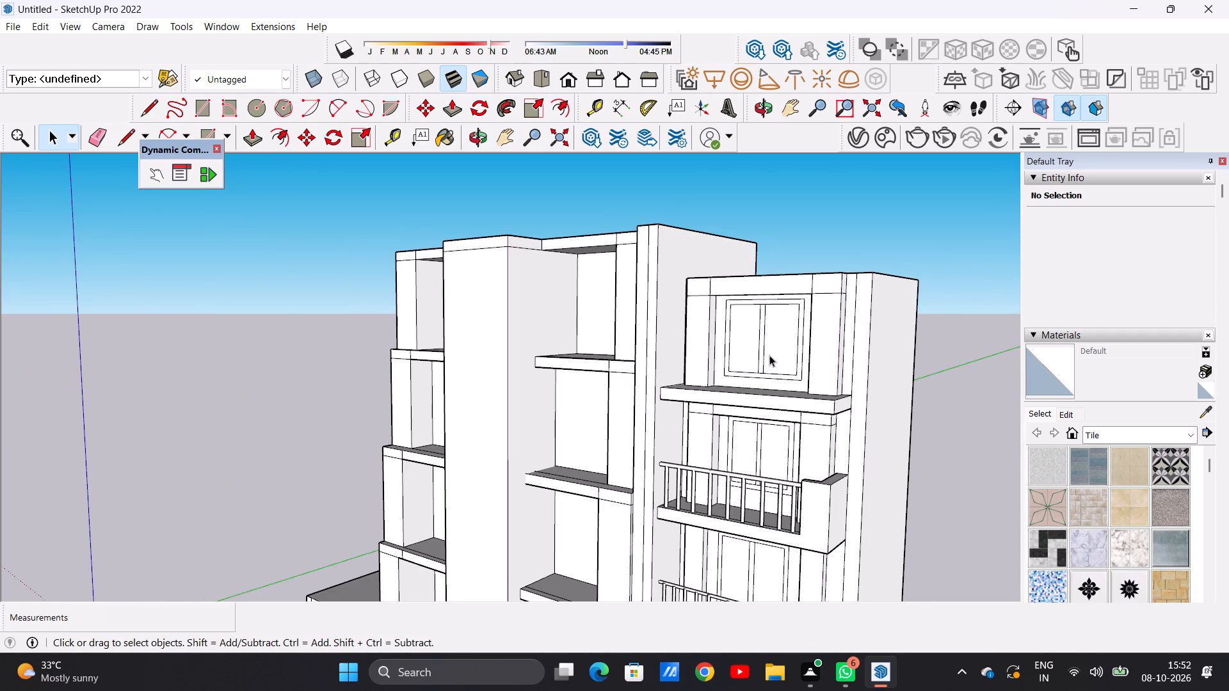
pyautogui.scroll(-2, 725, 317)
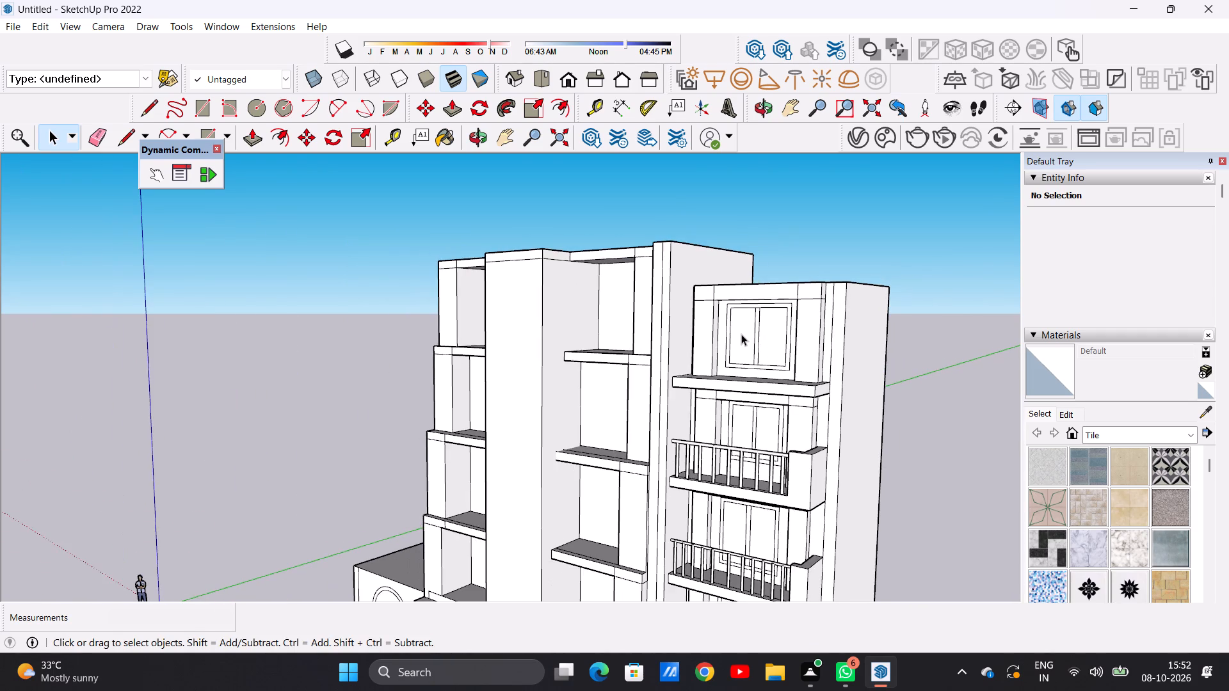
# Copy the floor face of the open room behind the top-level window 9' straight up to the top of its walls.
pyautogui.moveTo(741, 335); pyautogui.dragTo(702, 506, button='middle')
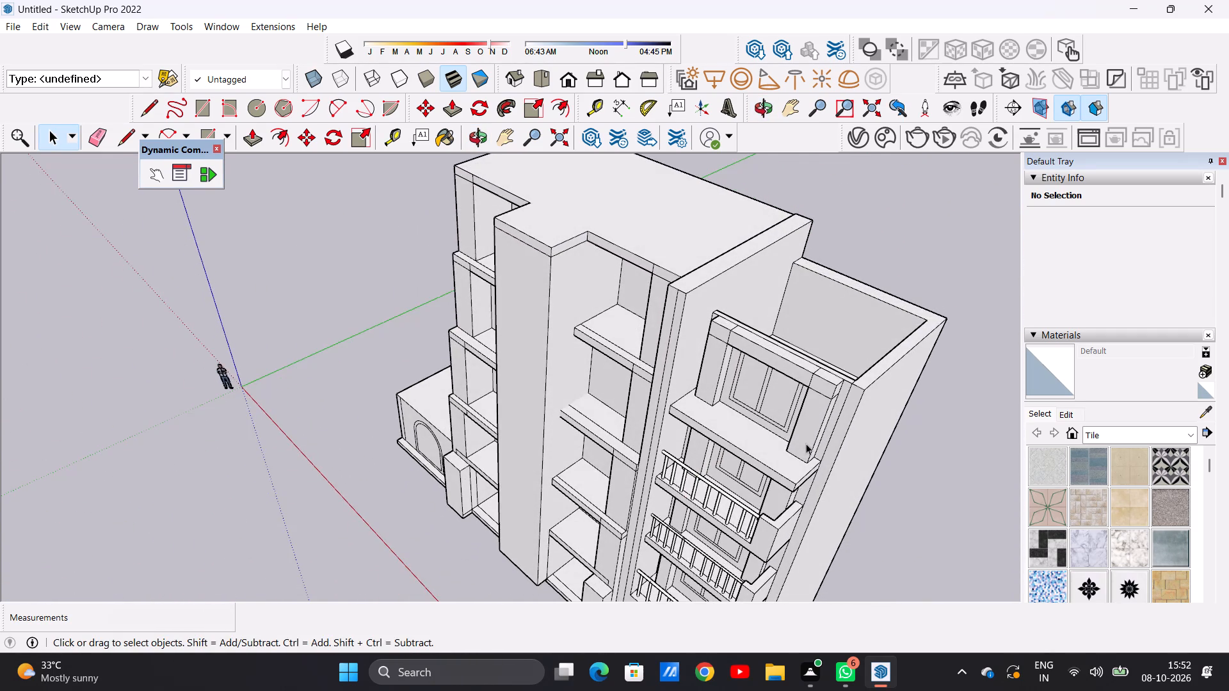
pyautogui.scroll(4, 821, 394)
pyautogui.scroll(-4, 714, 329)
pyautogui.moveTo(722, 341); pyautogui.dragTo(796, 481, button='middle')
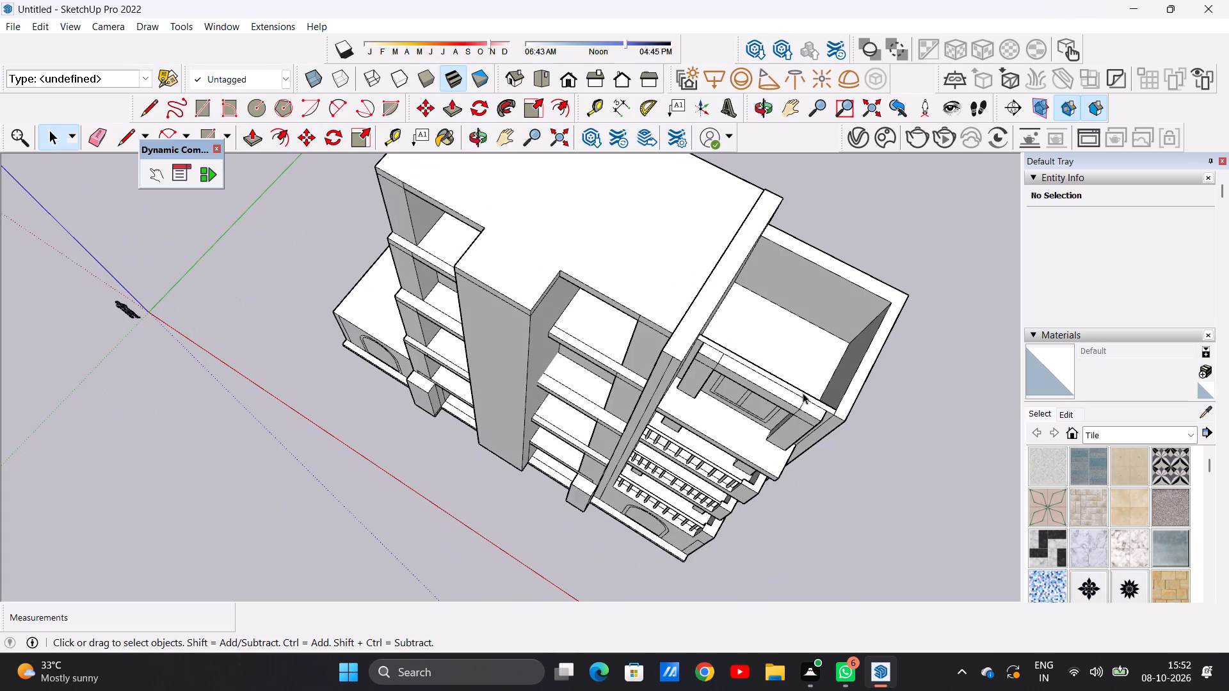
pyautogui.scroll(8, 803, 386)
pyautogui.scroll(-1, 805, 386)
pyautogui.scroll(4, 805, 386)
pyautogui.doubleClick(820, 357)
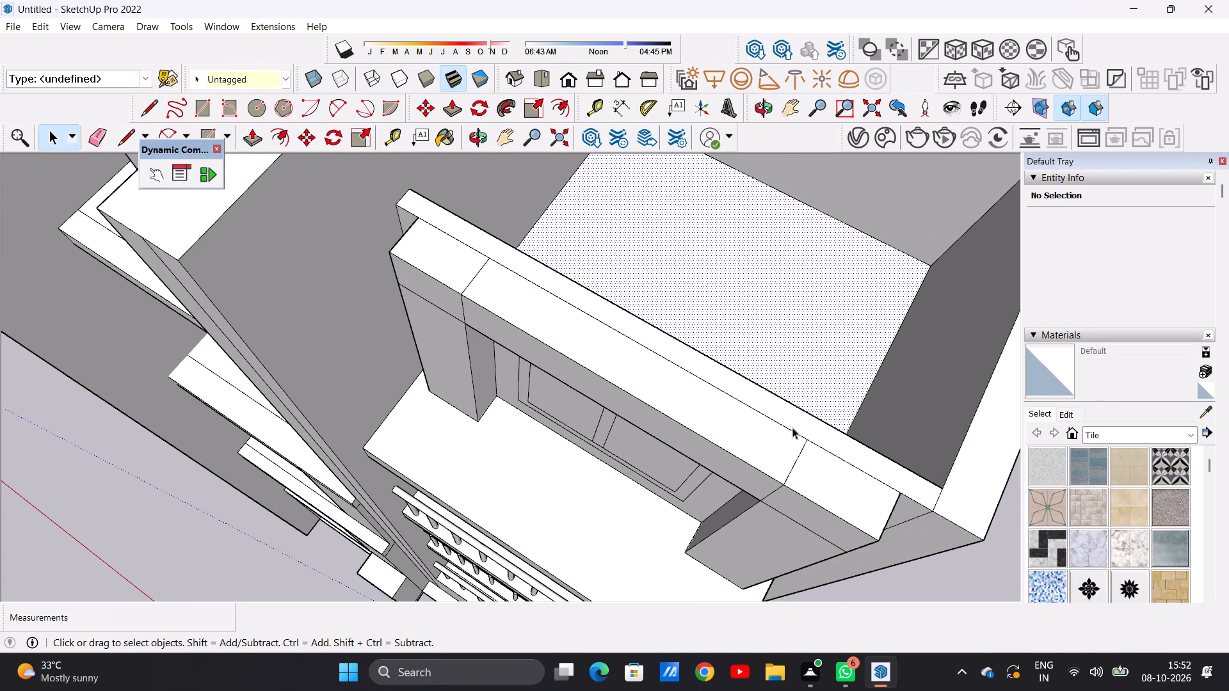
pyautogui.scroll(-13, 815, 443)
pyautogui.scroll(9, 865, 354)
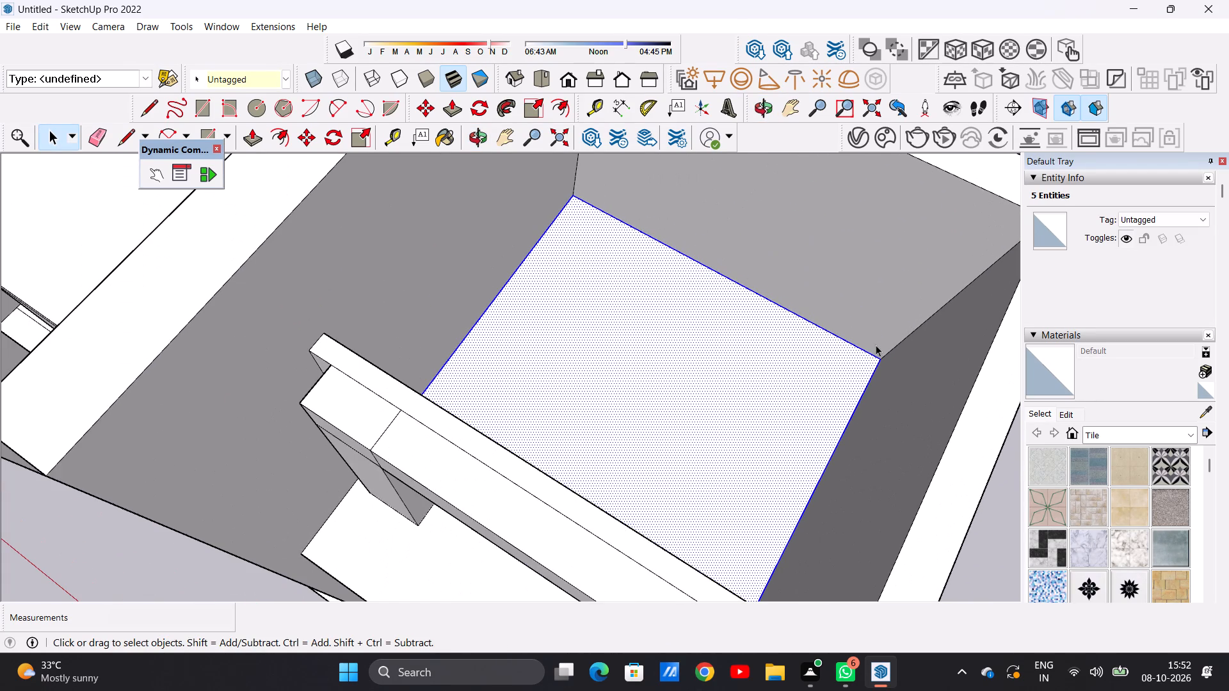
pyautogui.press('m')
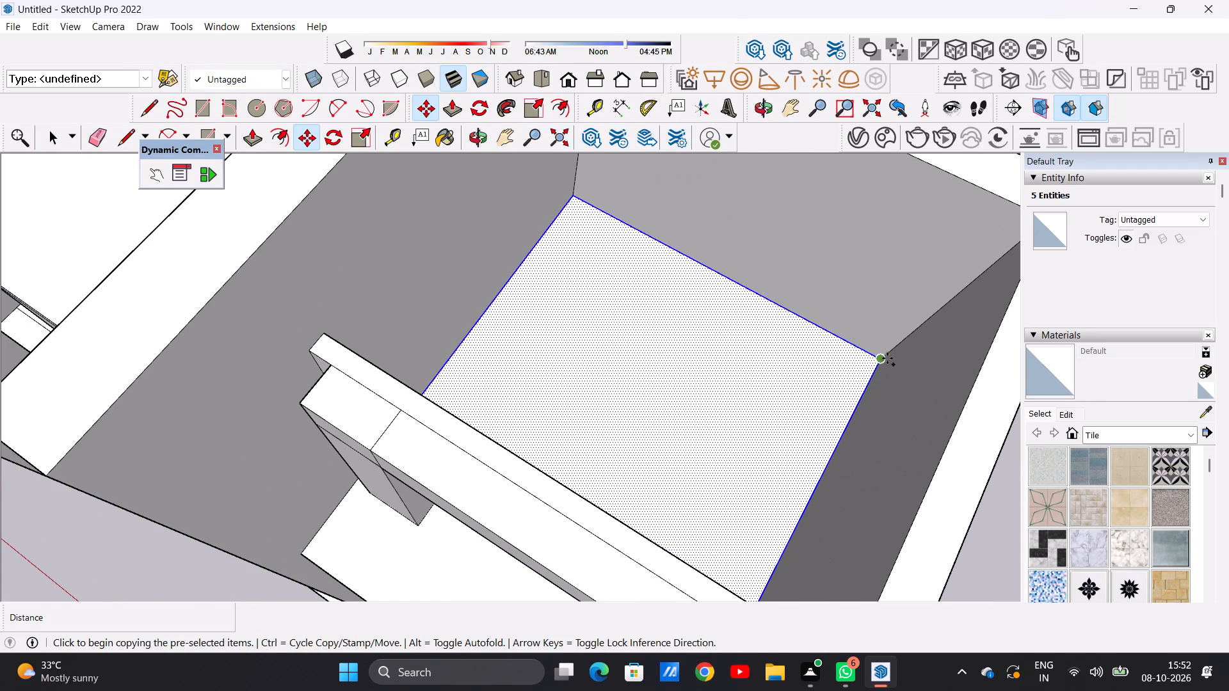
pyautogui.click(887, 358)
pyautogui.scroll(-3, 906, 338)
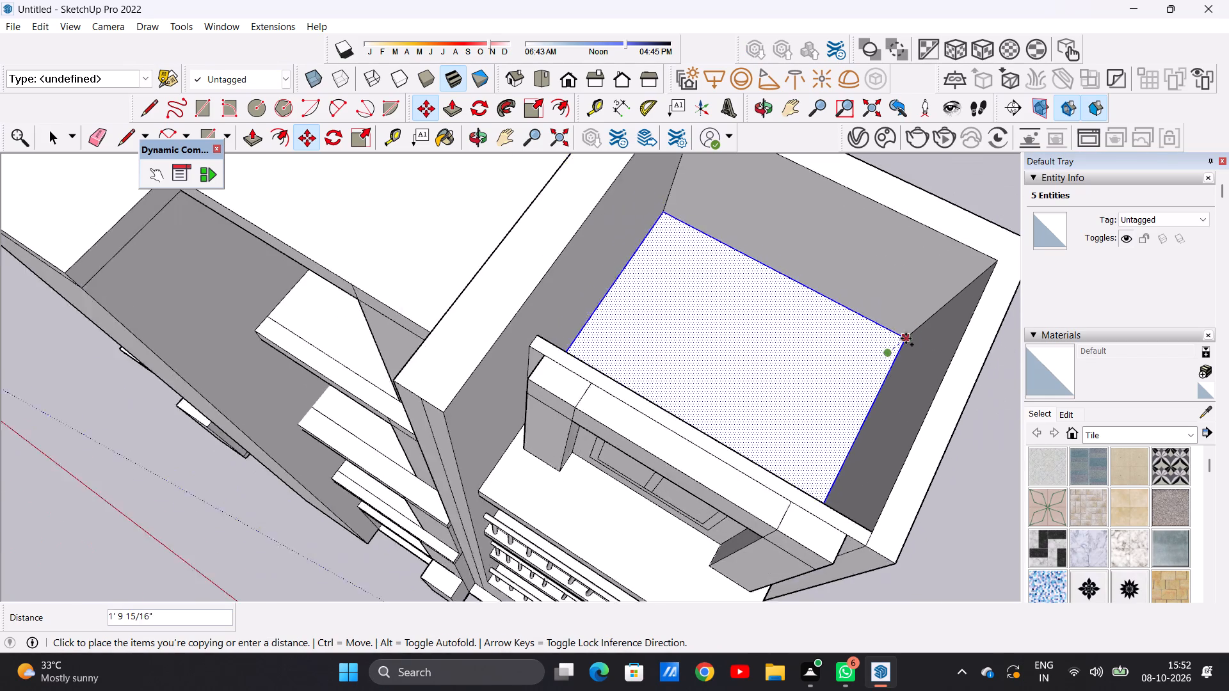
pyautogui.scroll(-3, 906, 338)
pyautogui.scroll(6, 950, 298)
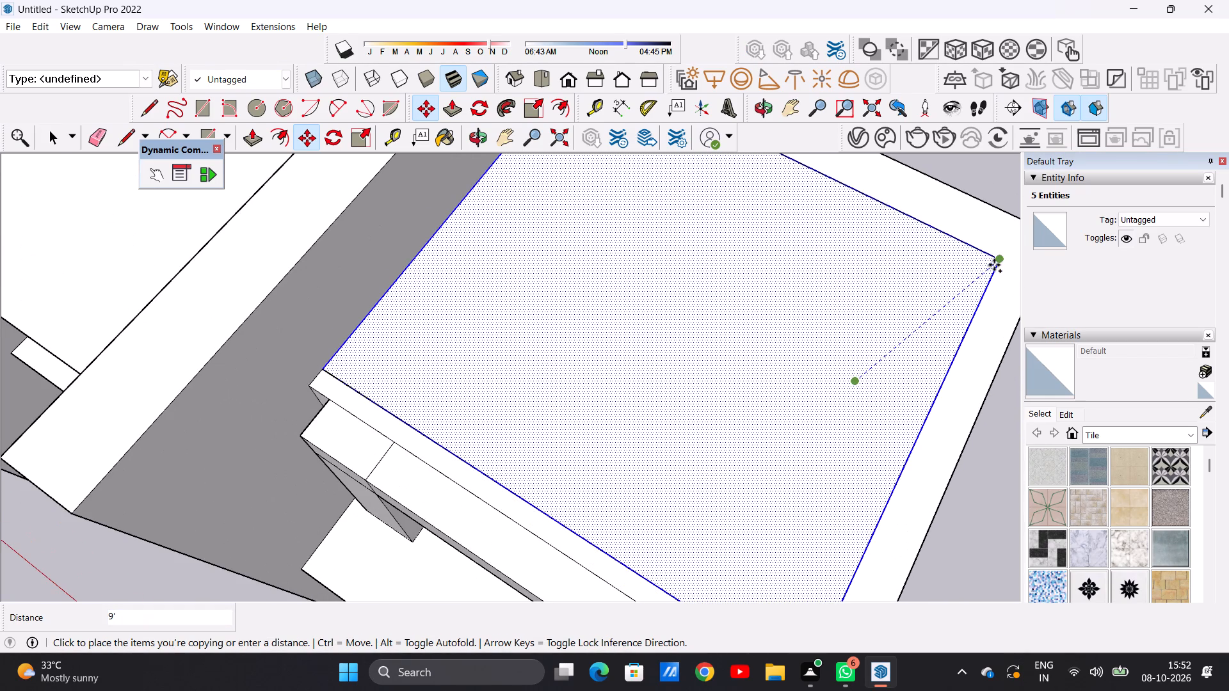
pyautogui.click(995, 264)
pyautogui.press('space')
pyautogui.scroll(-10, 920, 337)
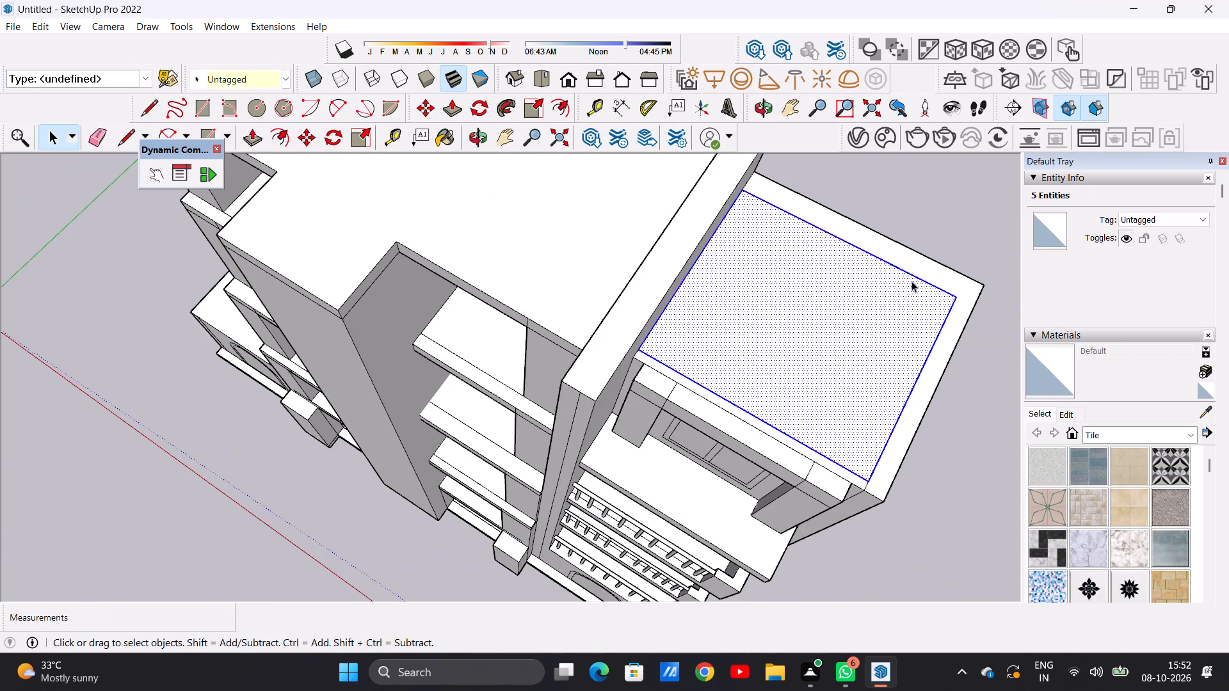
pyautogui.click(938, 219)
# Push/Pull the copied face closing the top-level room up 1' into a raised roof slab.
pyautogui.moveTo(907, 437); pyautogui.dragTo(885, 354, button='middle')
pyautogui.scroll(-10, 851, 347)
pyautogui.moveTo(859, 353); pyautogui.dragTo(840, 274, button='middle')
pyautogui.scroll(3, 833, 248)
pyautogui.scroll(-1, 833, 249)
pyautogui.scroll(11, 833, 249)
pyautogui.press('p')
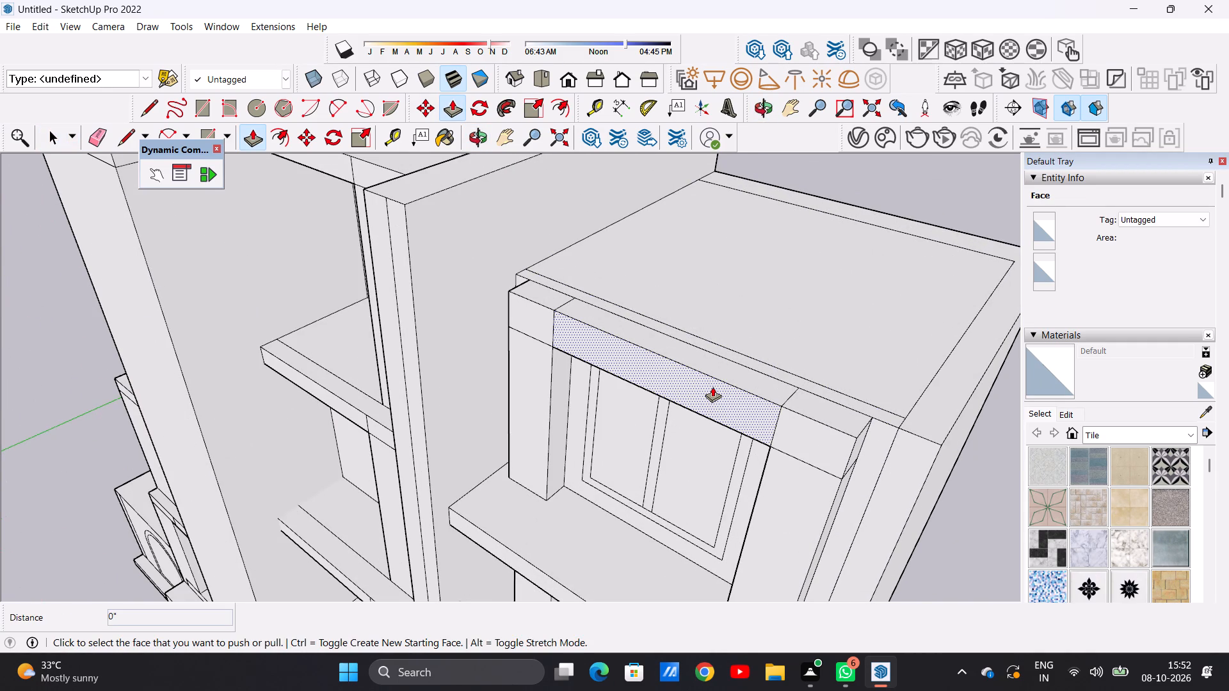
pyautogui.click(818, 309)
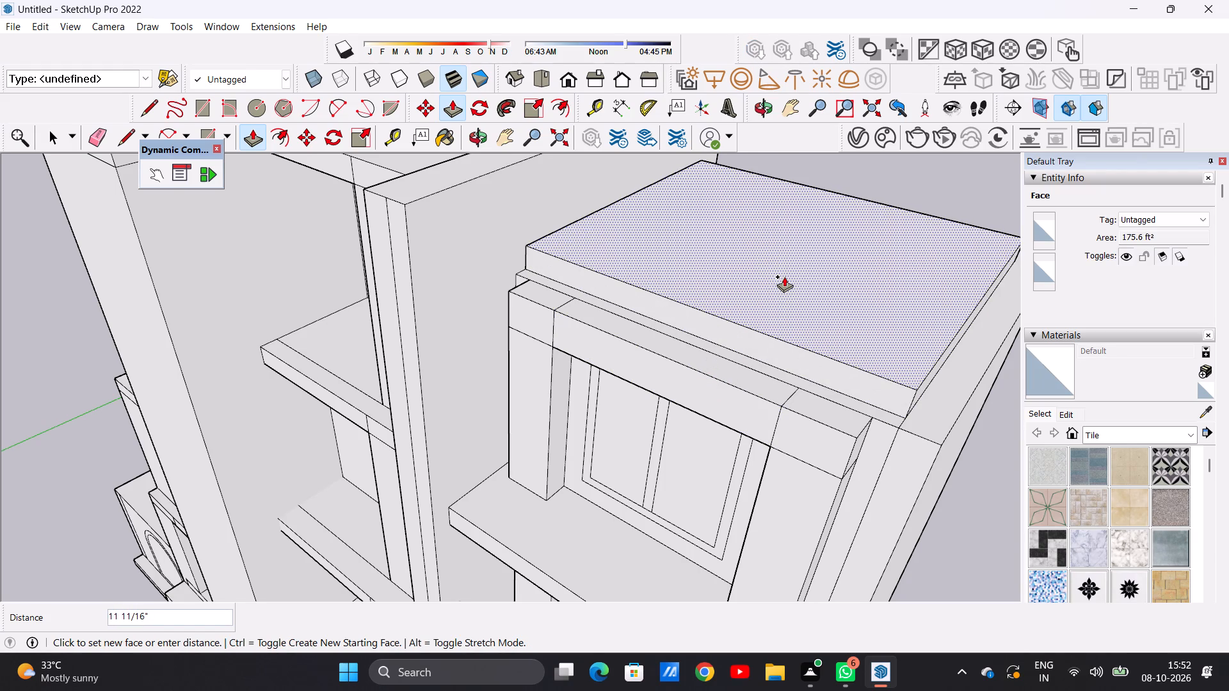
pyautogui.press('1')
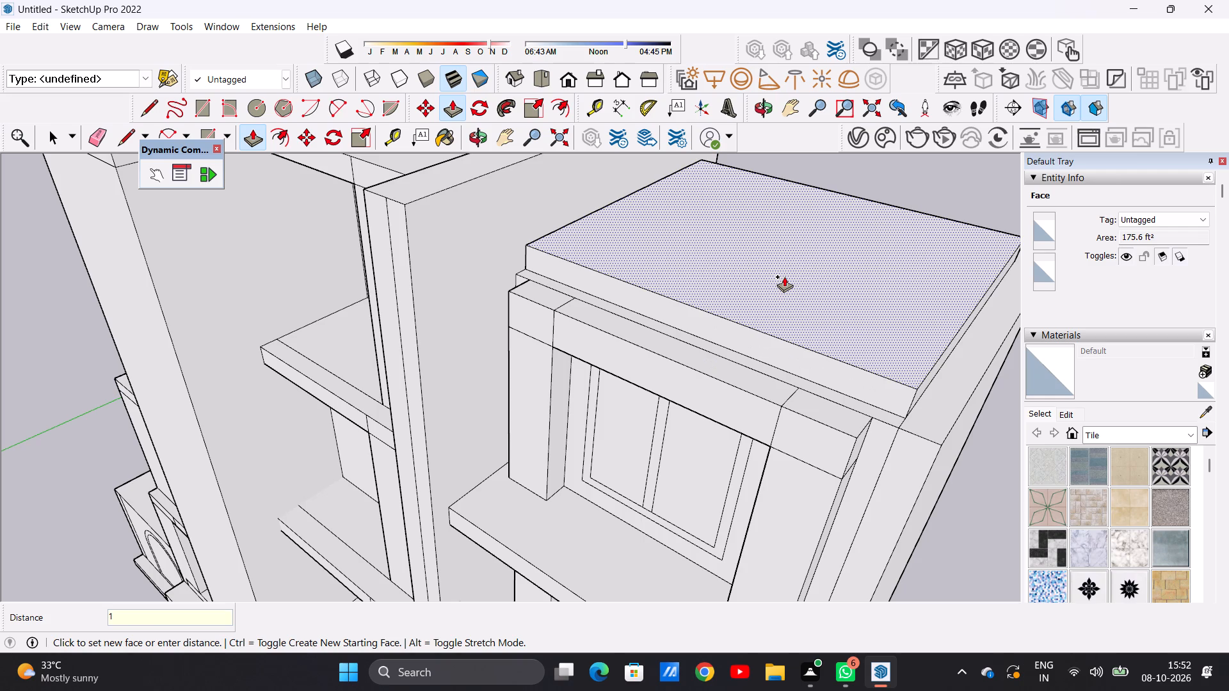
pyautogui.press("'")
pyautogui.press('Return')
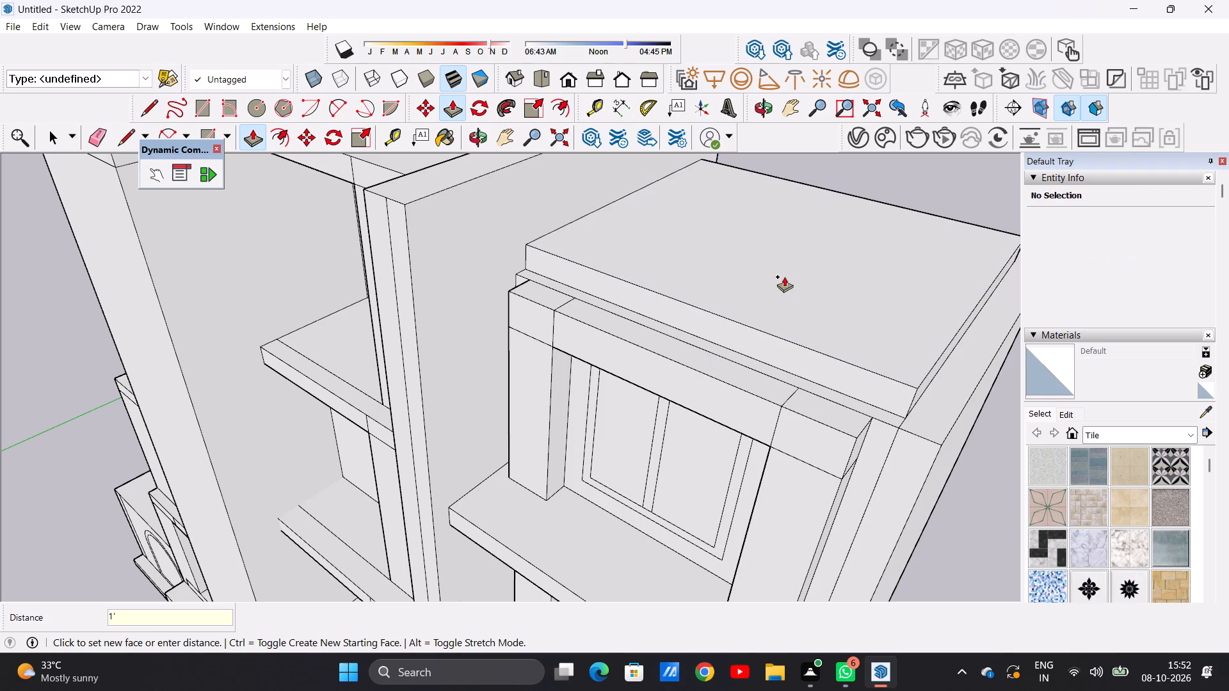
pyautogui.press('space')
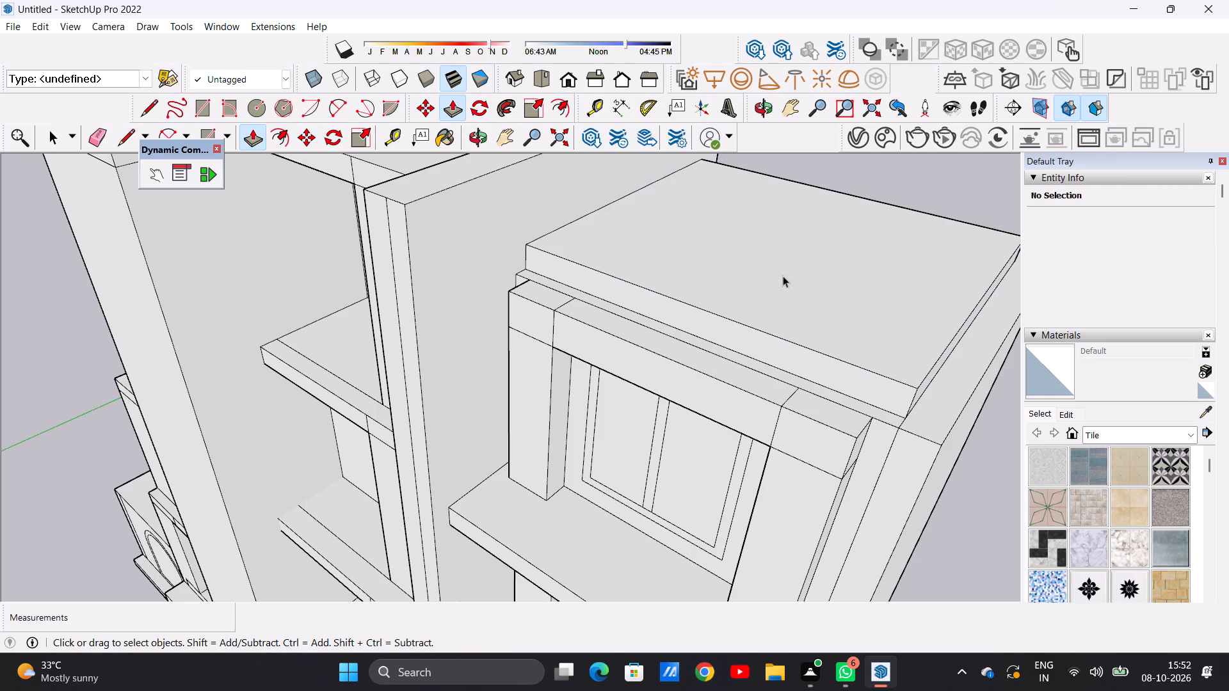
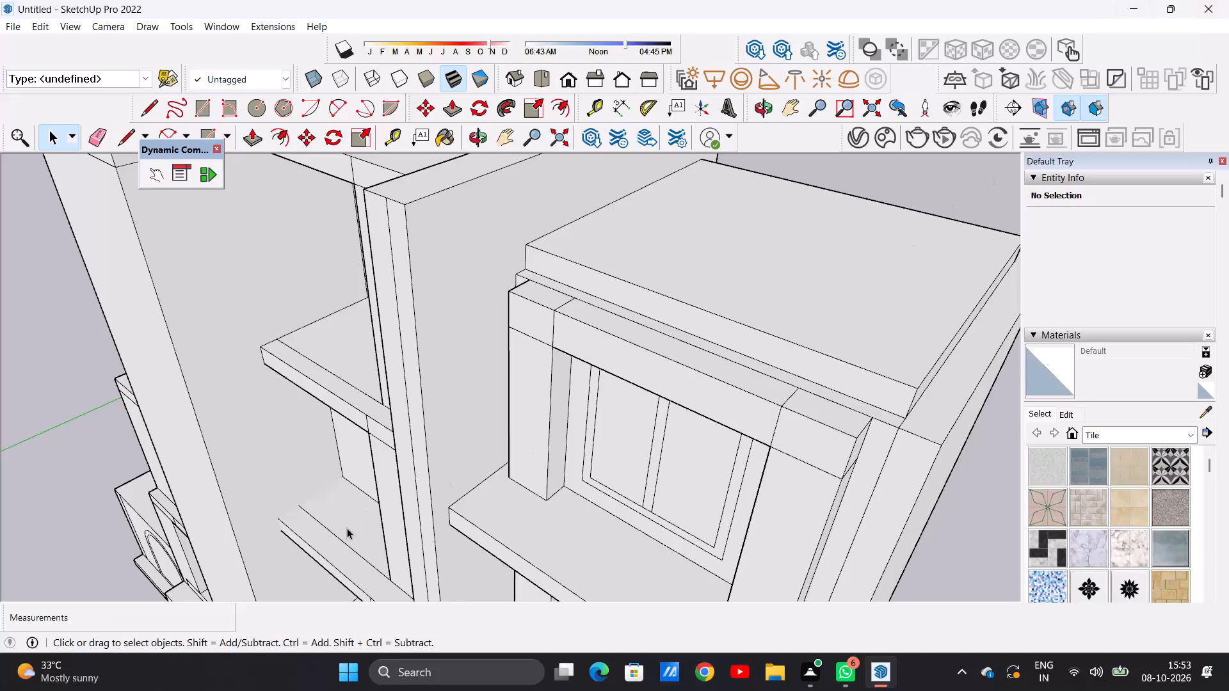
# Push/Pull the top of the balcony wing's outer side wall up 4' 1 7/8" so it rises above the roof slab.
pyautogui.scroll(-5, 528, 472)
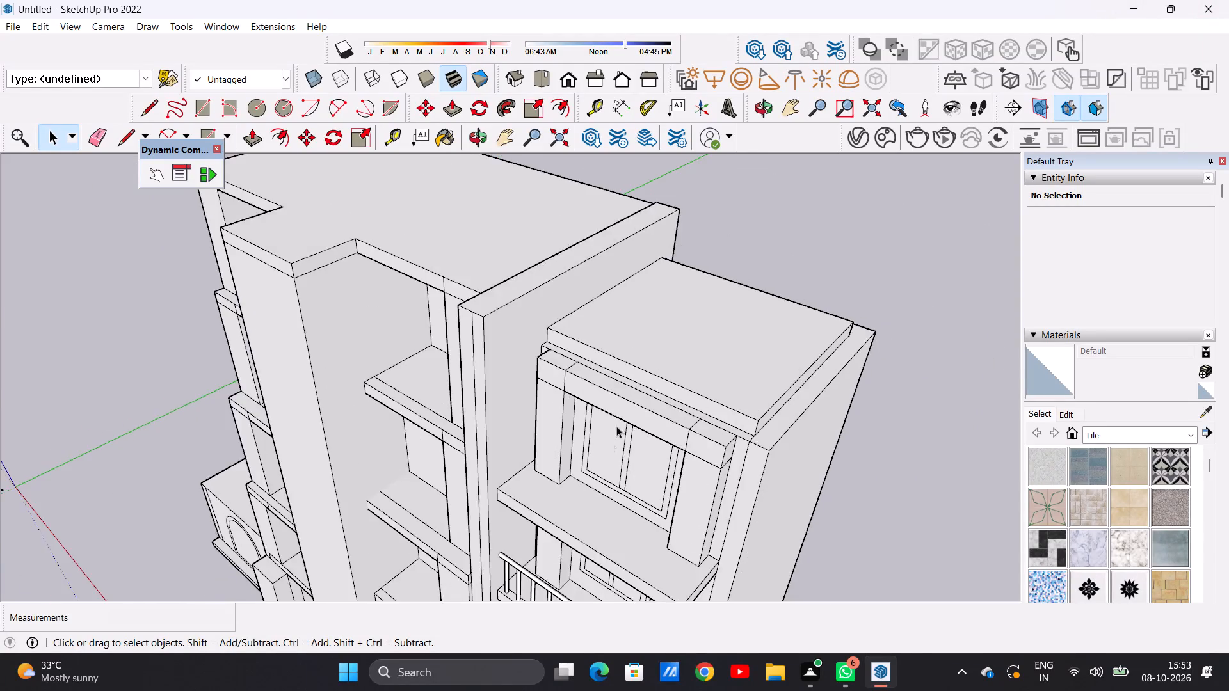
pyautogui.scroll(-3, 616, 426)
pyautogui.scroll(5, 598, 498)
pyautogui.moveTo(638, 425); pyautogui.dragTo(549, 466, button='middle')
pyautogui.scroll(1, 549, 466)
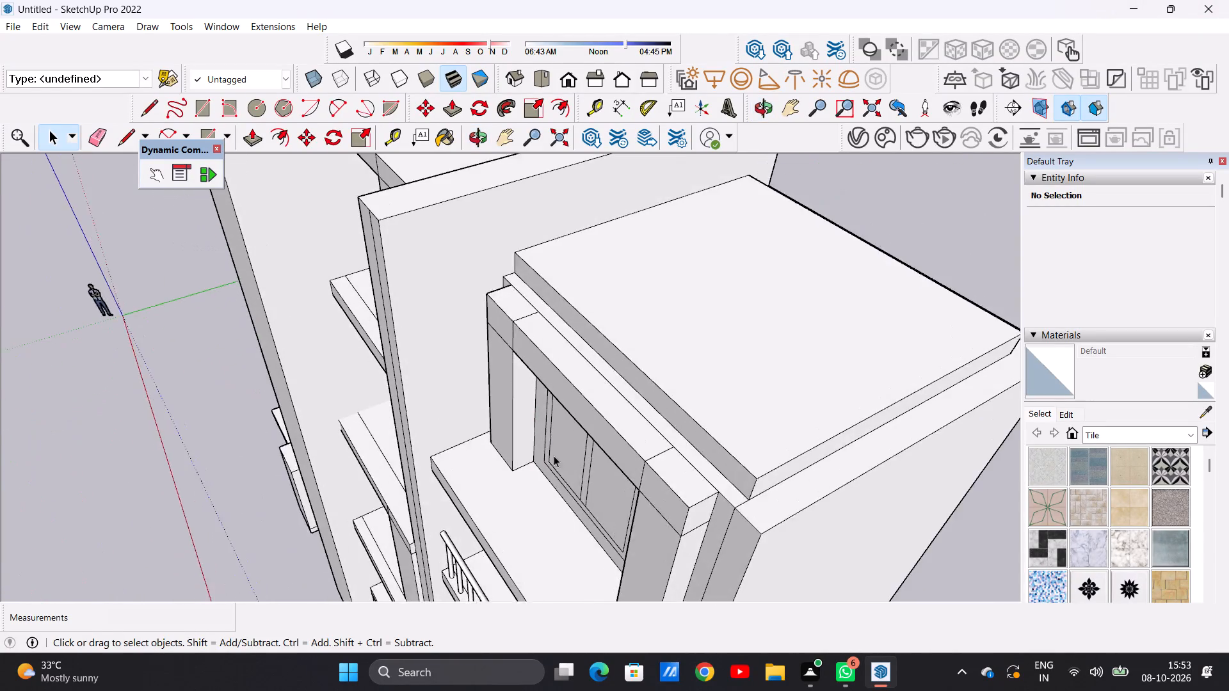
pyautogui.scroll(-5, 568, 431)
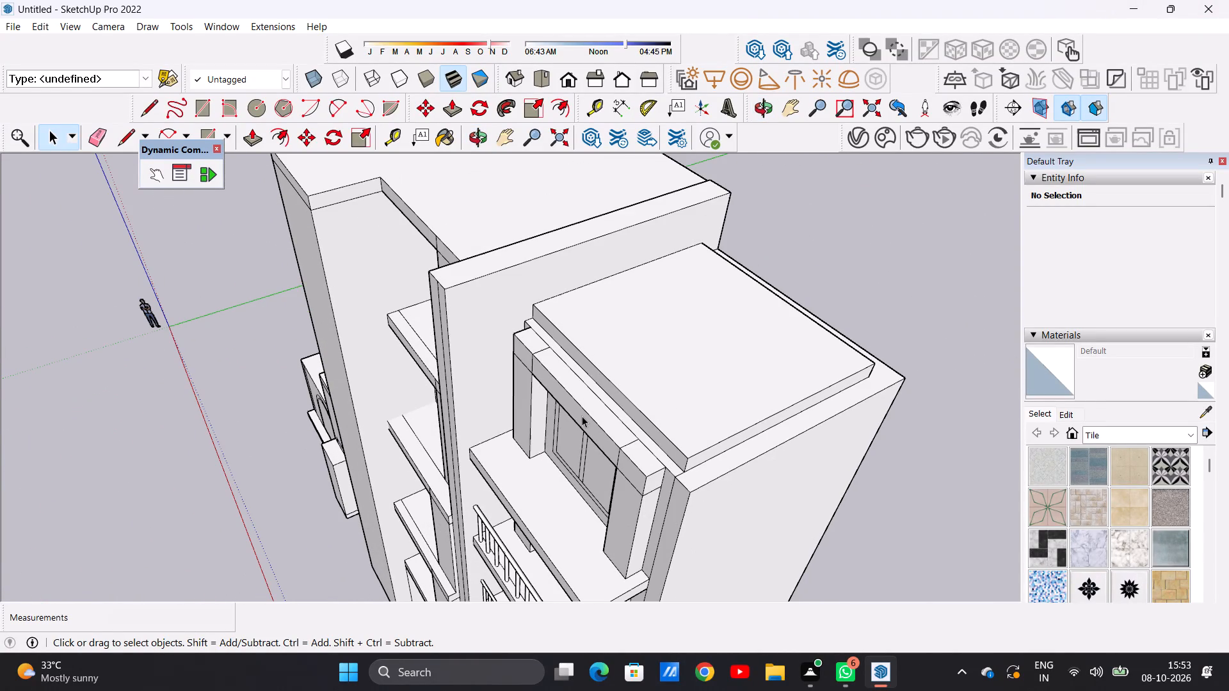
pyautogui.scroll(-2, 722, 440)
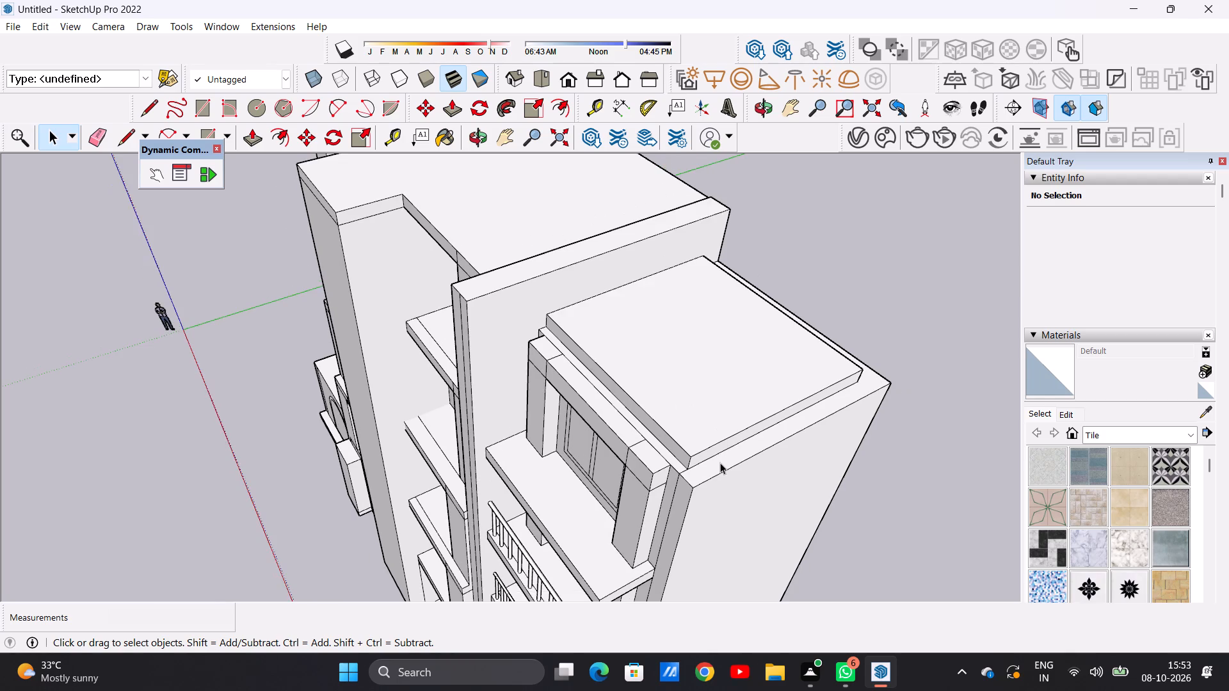
pyautogui.scroll(5, 720, 465)
pyautogui.scroll(-3, 646, 397)
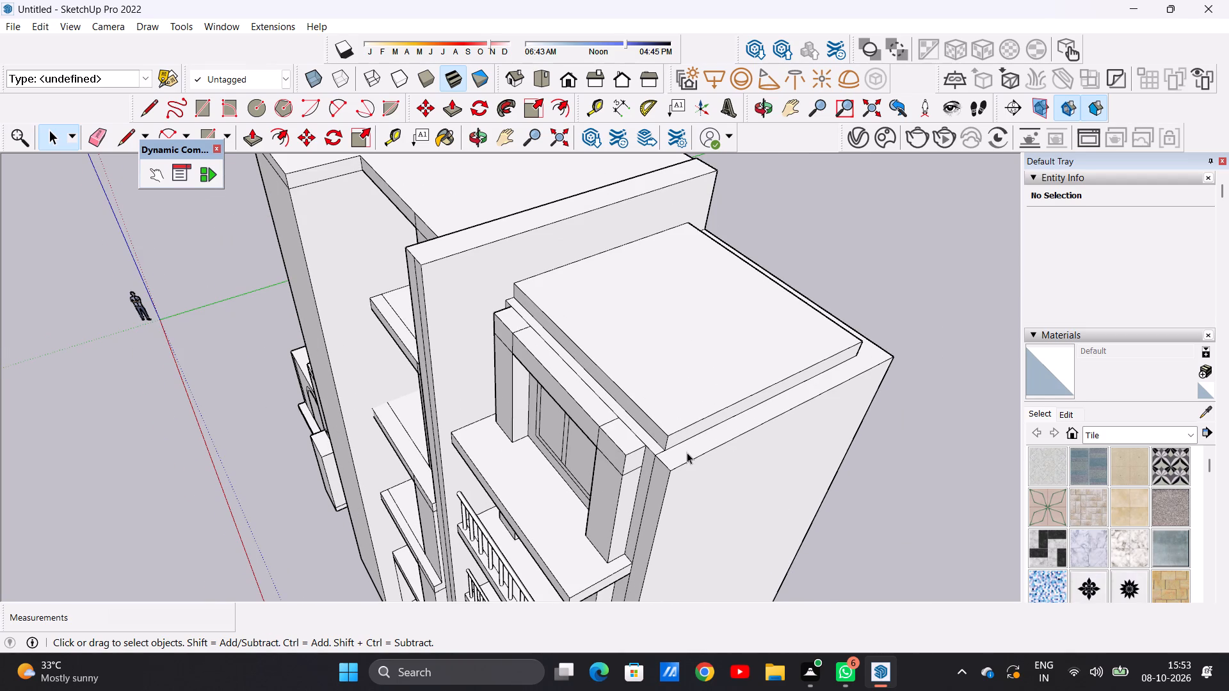
pyautogui.scroll(5, 680, 463)
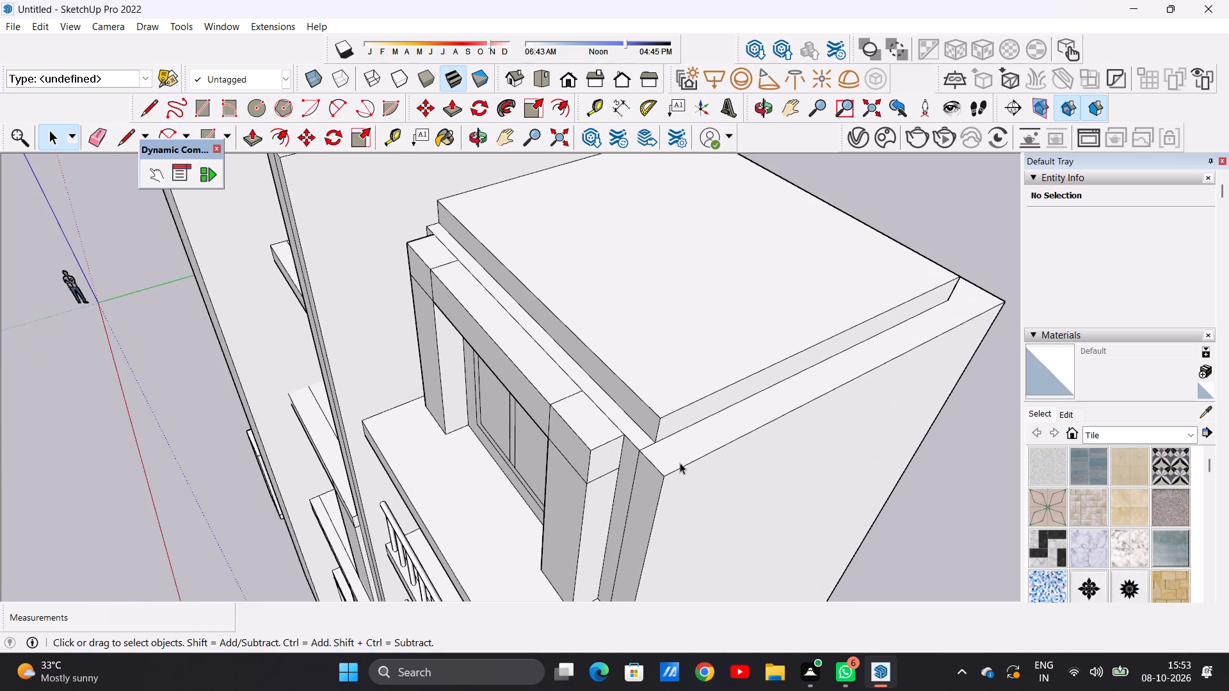
pyautogui.scroll(2, 678, 463)
pyautogui.press('p')
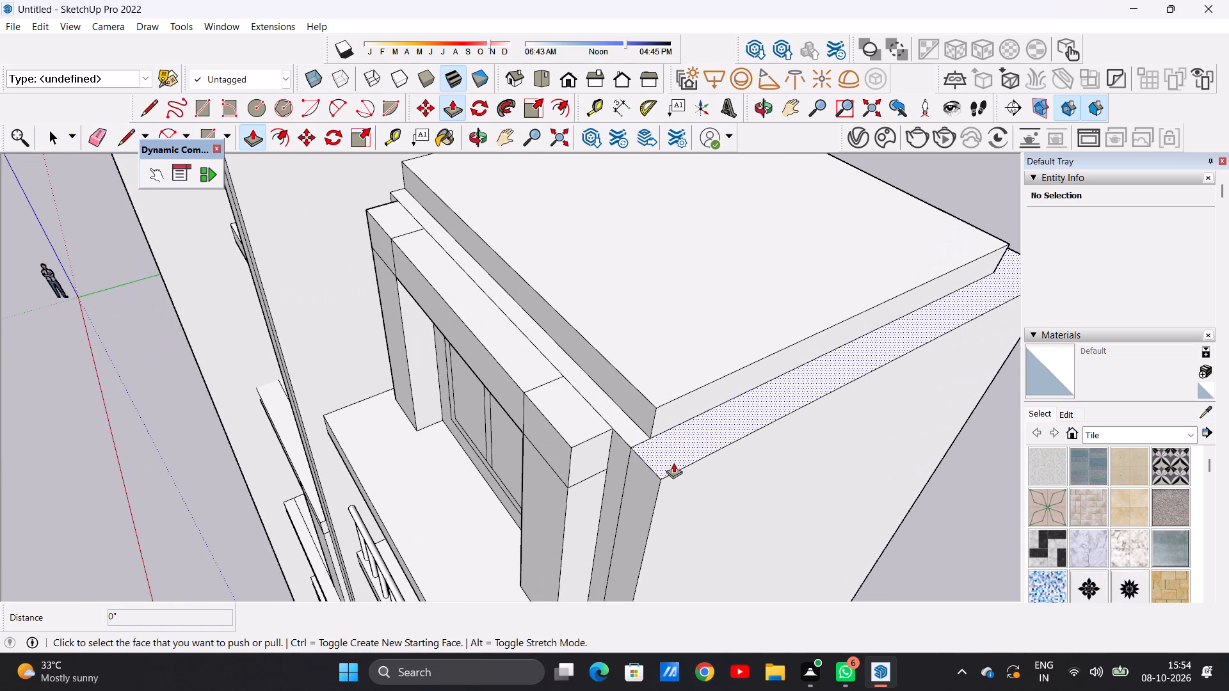
pyautogui.click(670, 452)
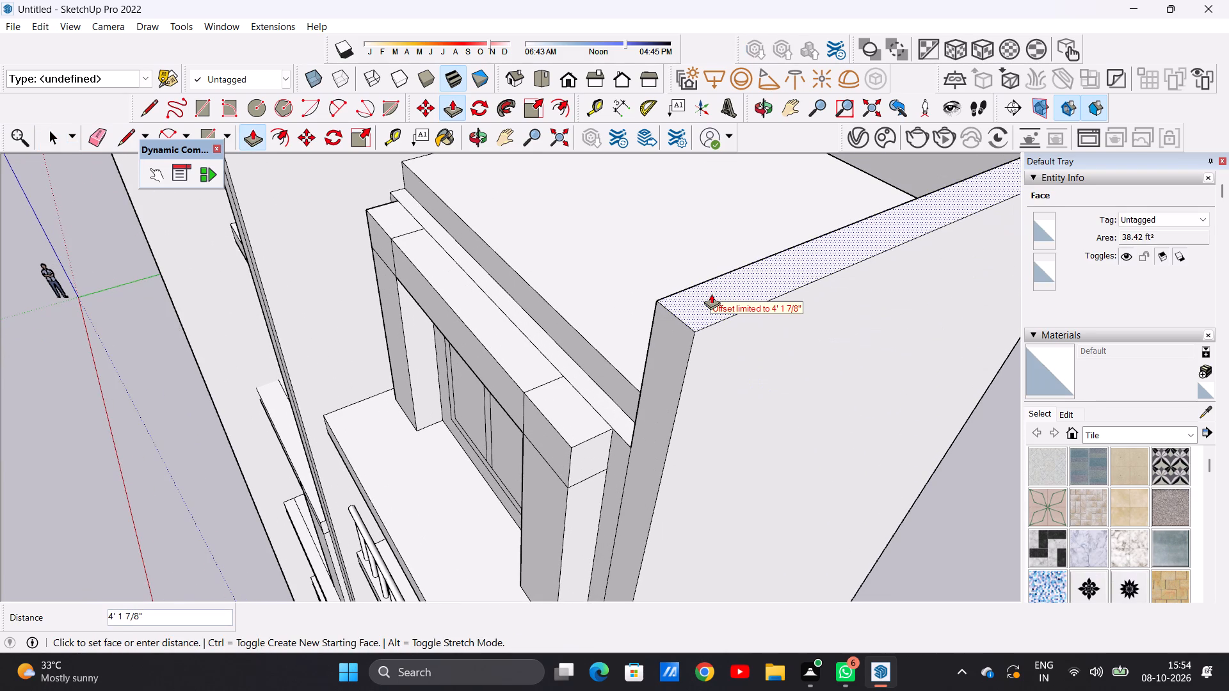
pyautogui.write("10'")
pyautogui.press('Return')
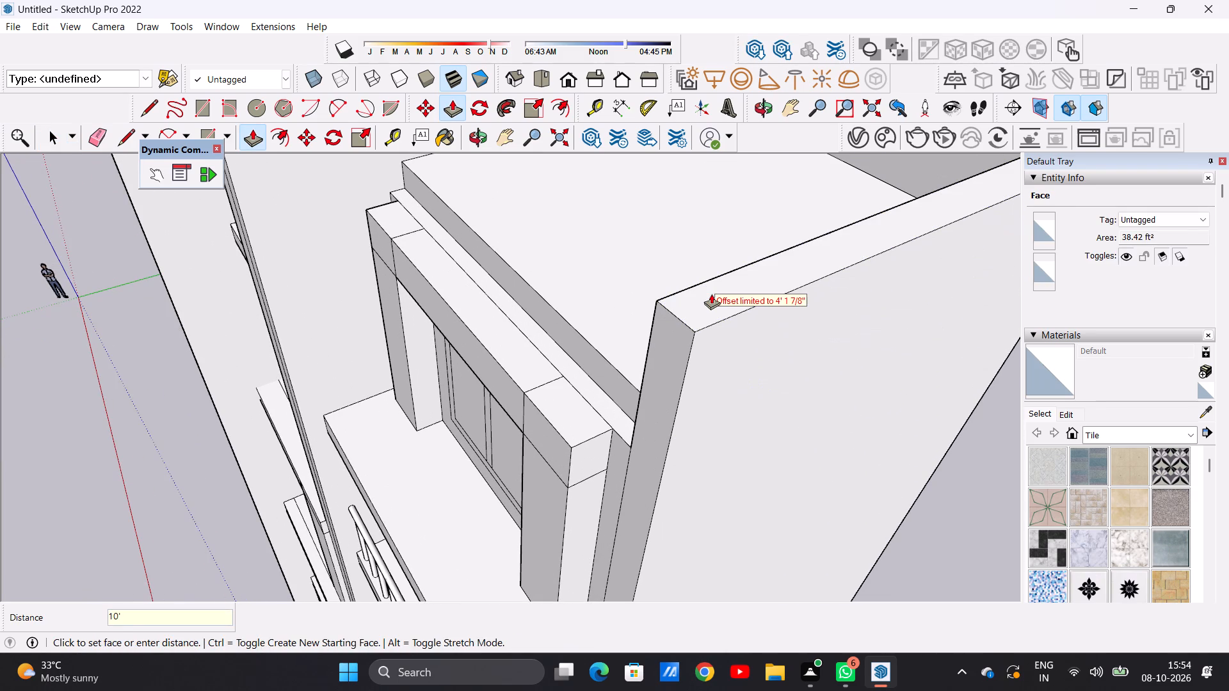
pyautogui.press('space')
# Review the wing's raised side wall and roof against the rest of the building from the front and above.
pyautogui.scroll(-6, 643, 367)
pyautogui.moveTo(654, 401); pyautogui.dragTo(770, 248, button='middle')
pyautogui.scroll(-11, 671, 336)
pyautogui.moveTo(646, 344); pyautogui.dragTo(760, 307, button='middle')
pyautogui.scroll(2, 648, 346)
pyautogui.scroll(-1, 649, 349)
pyautogui.scroll(1, 650, 349)
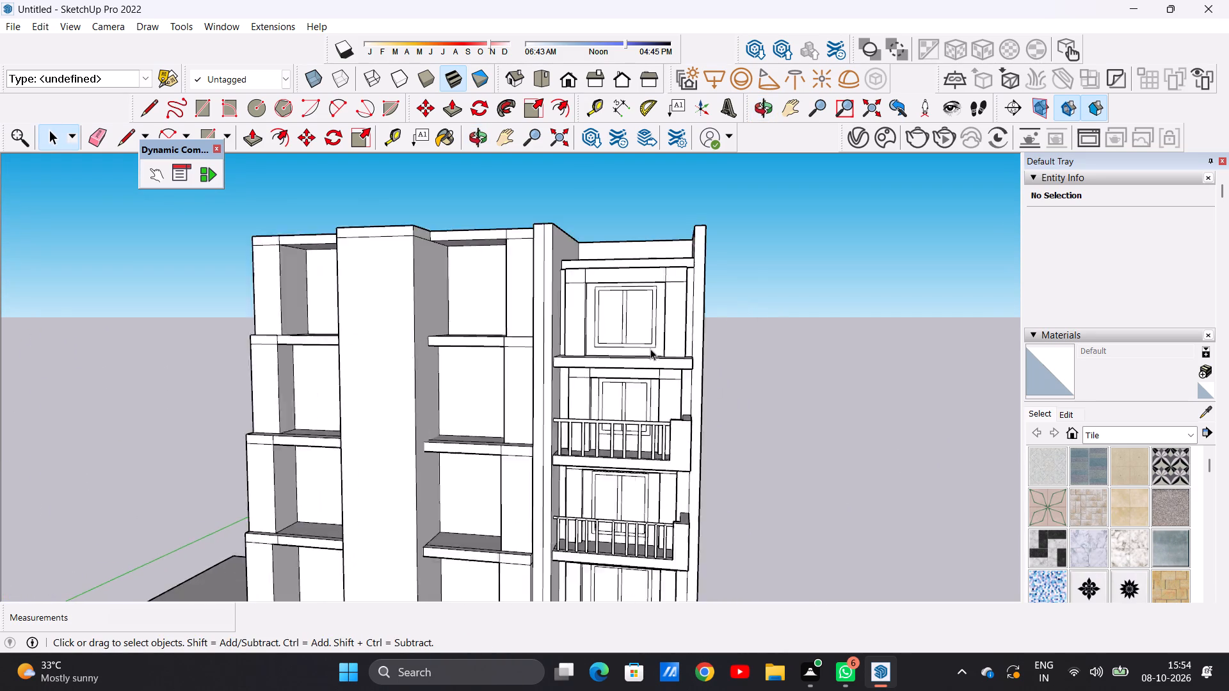
pyautogui.scroll(3, 650, 349)
pyautogui.scroll(-7, 658, 349)
pyautogui.moveTo(681, 340); pyautogui.dragTo(698, 346, button='middle')
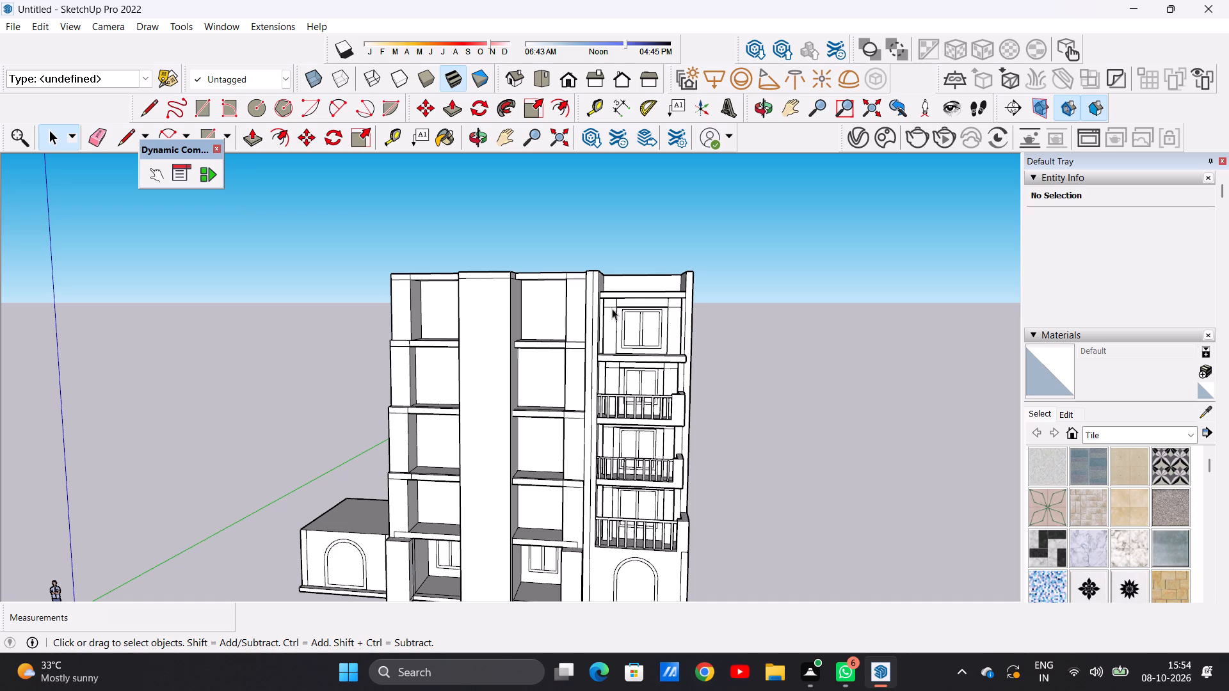
pyautogui.scroll(5, 631, 296)
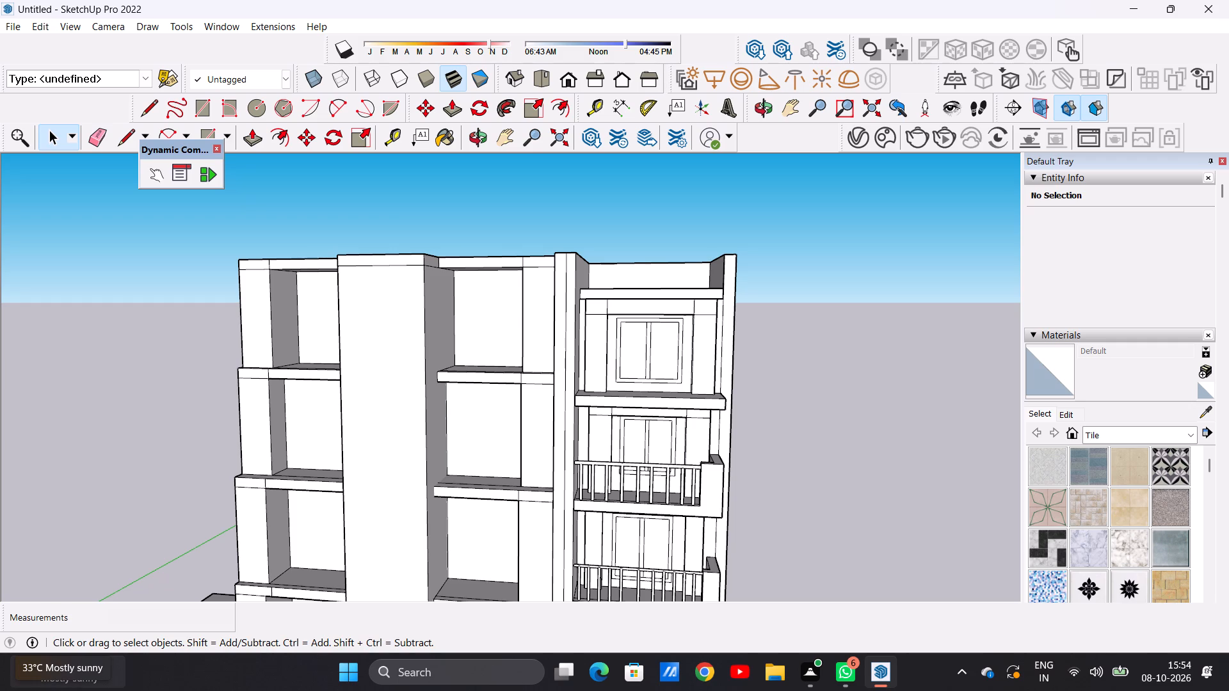
pyautogui.scroll(-12, 611, 393)
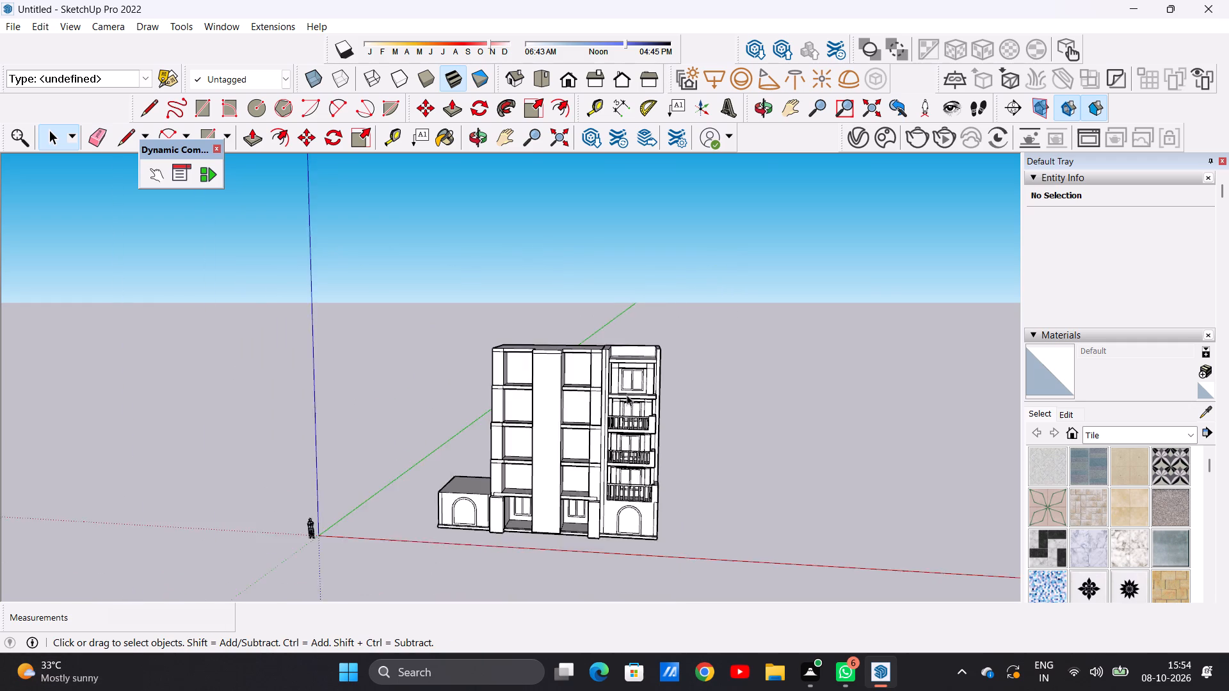
pyautogui.scroll(12, 614, 514)
pyautogui.scroll(-9, 613, 546)
pyautogui.moveTo(689, 358); pyautogui.dragTo(589, 374, button='middle')
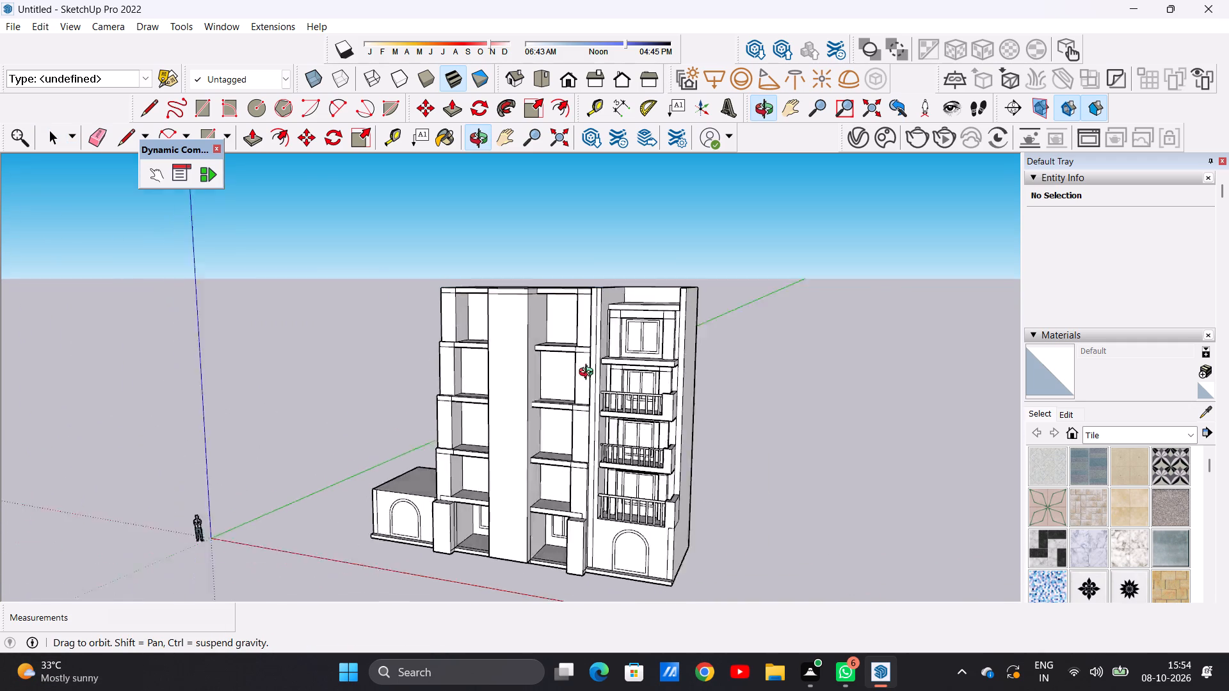
pyautogui.moveTo(589, 374); pyautogui.dragTo(657, 433, button='middle')
pyautogui.moveTo(586, 434); pyautogui.dragTo(658, 355, button='middle')
pyautogui.scroll(8, 634, 296)
pyautogui.moveTo(626, 311); pyautogui.dragTo(631, 477, button='middle')
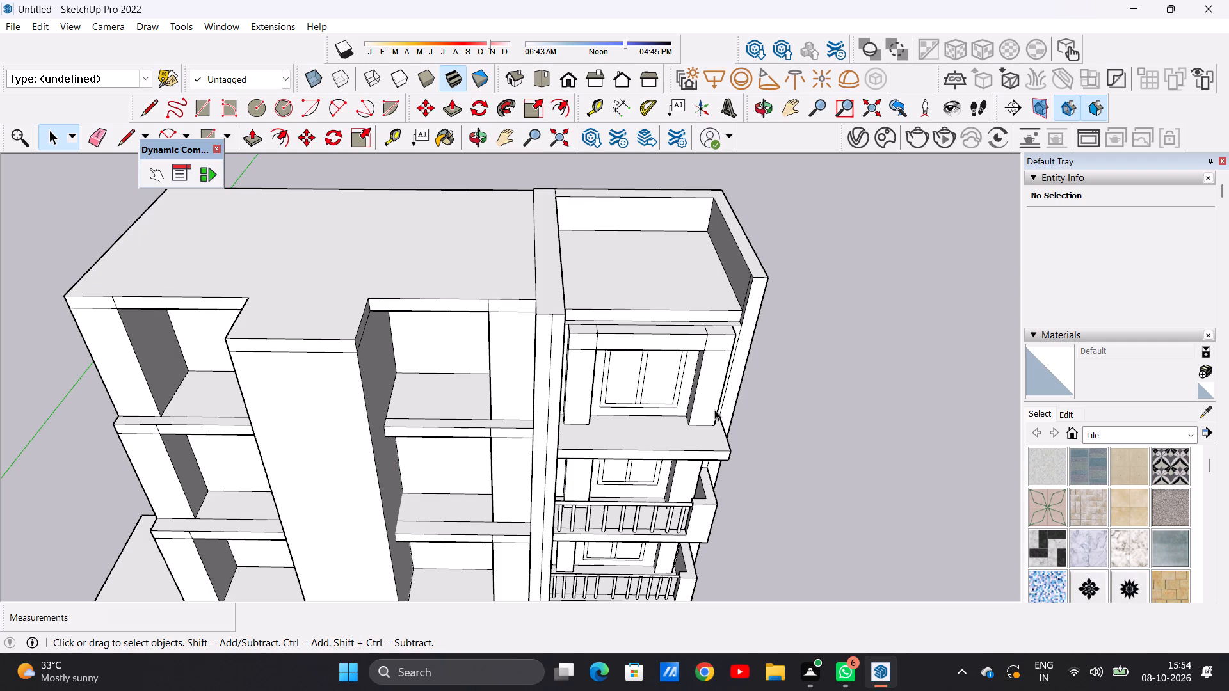
# Push/Pull the front face of the balcony slab below the top-level window outward about 10 1/2".
pyautogui.scroll(4, 719, 425)
pyautogui.moveTo(721, 449); pyautogui.dragTo(604, 446, button='middle')
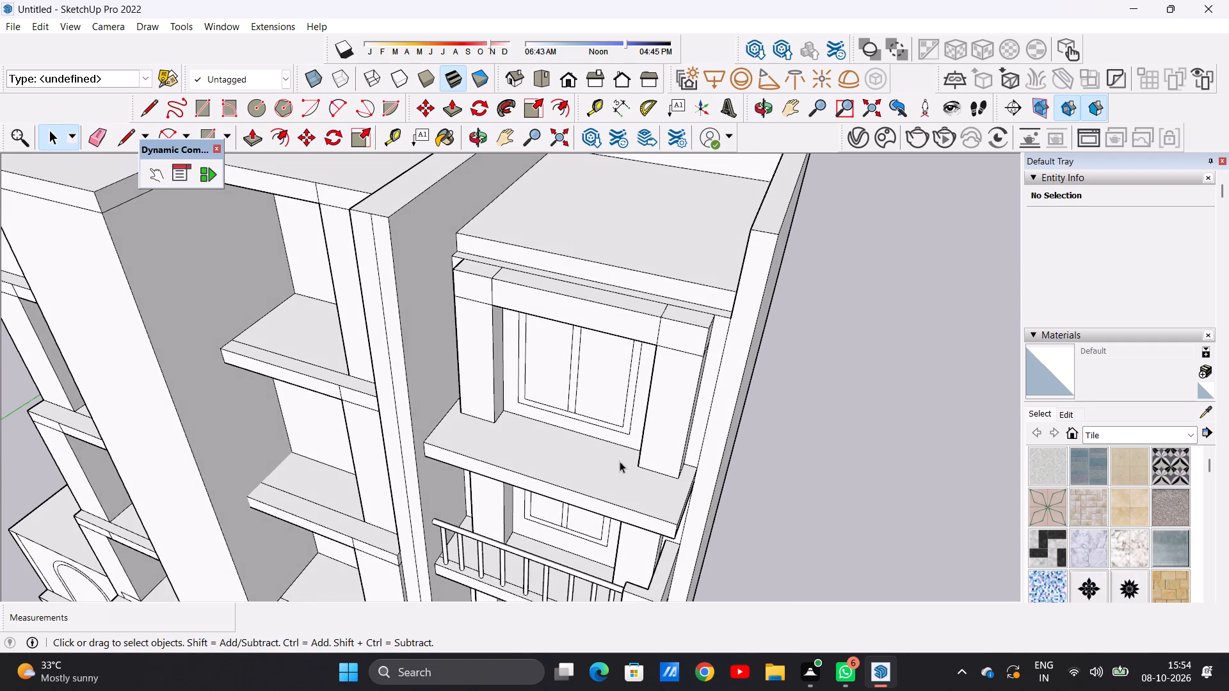
pyautogui.scroll(-3, 620, 461)
pyautogui.scroll(3, 638, 498)
pyautogui.scroll(-1, 638, 498)
pyautogui.moveTo(638, 498); pyautogui.dragTo(597, 330, button='middle')
pyautogui.scroll(5, 639, 406)
pyautogui.press('p')
pyautogui.click(628, 379)
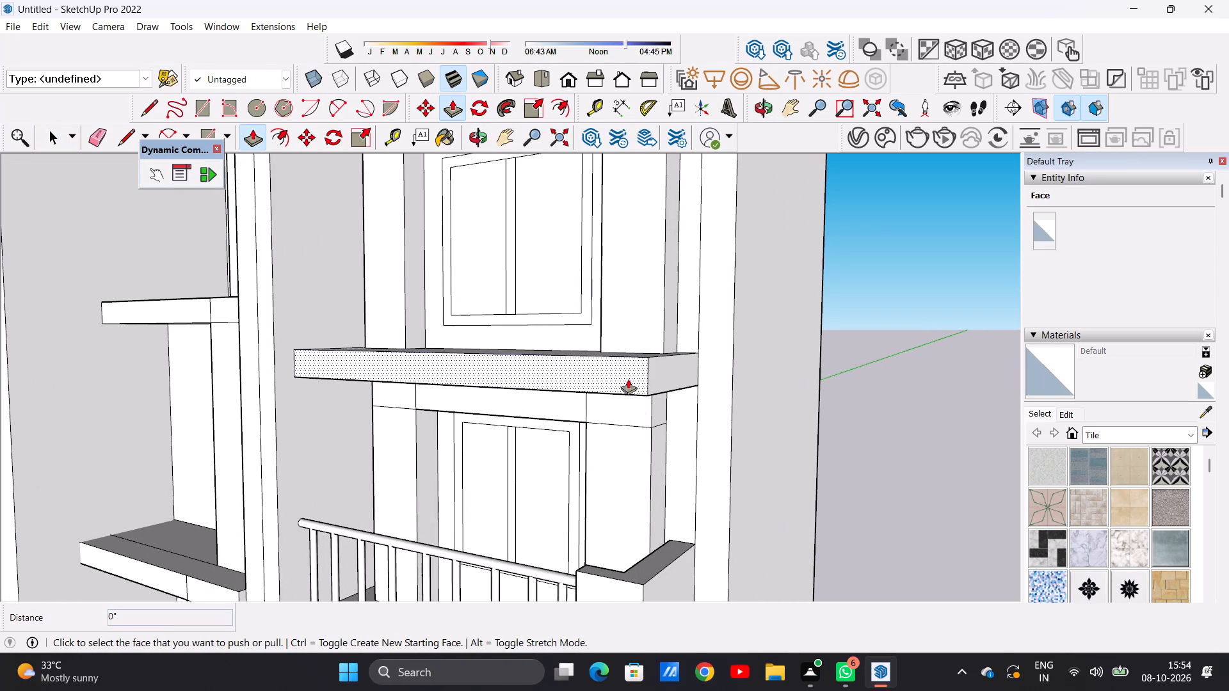
pyautogui.click(588, 391)
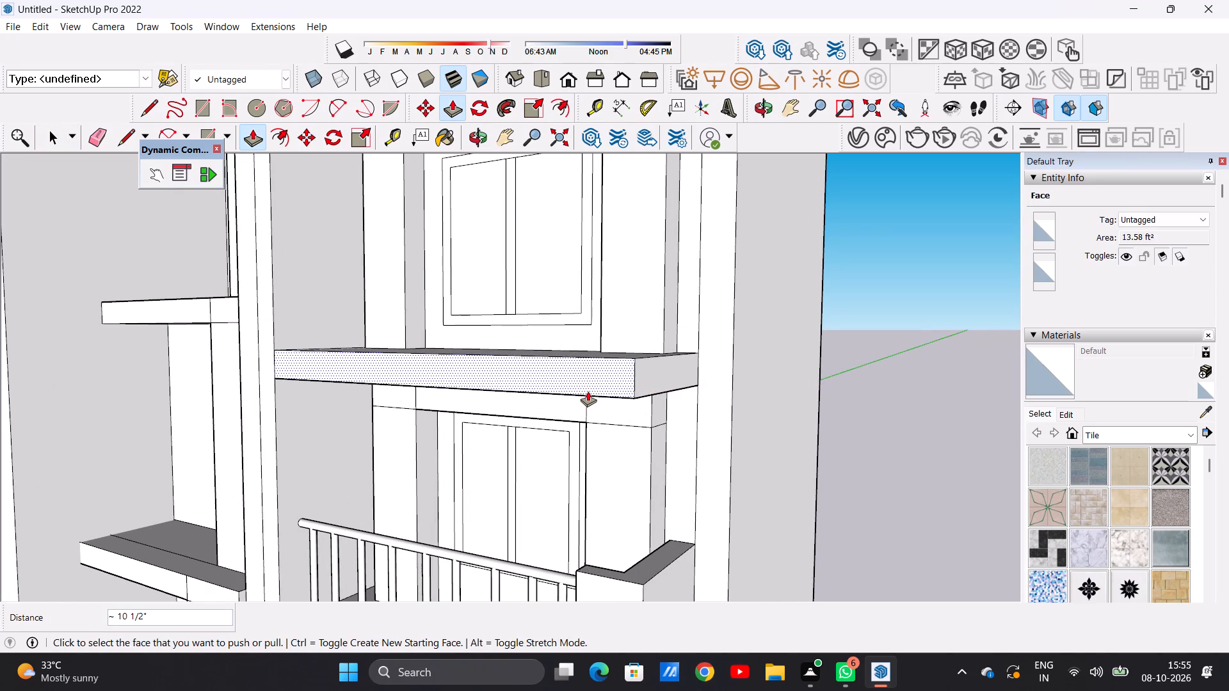
pyautogui.press('space')
# Push/Pull the outer side face of the pillar nearest the raised side wall inward 4 1/2" to narrow it.
pyautogui.moveTo(607, 314); pyautogui.dragTo(658, 431, button='middle')
pyautogui.scroll(-6, 609, 340)
pyautogui.scroll(1, 581, 378)
pyautogui.moveTo(589, 404); pyautogui.dragTo(620, 449, button='middle')
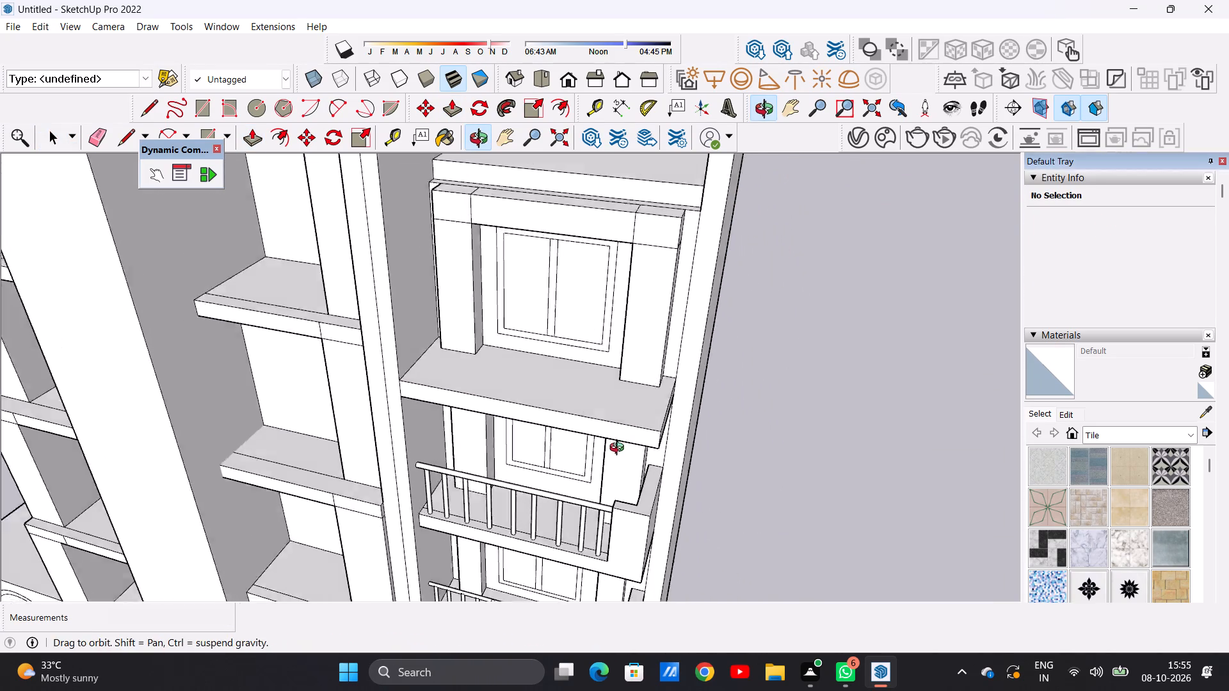
pyautogui.moveTo(620, 449); pyautogui.dragTo(647, 473, button='middle')
pyautogui.scroll(3, 659, 430)
pyautogui.moveTo(673, 433); pyautogui.dragTo(576, 422, button='middle')
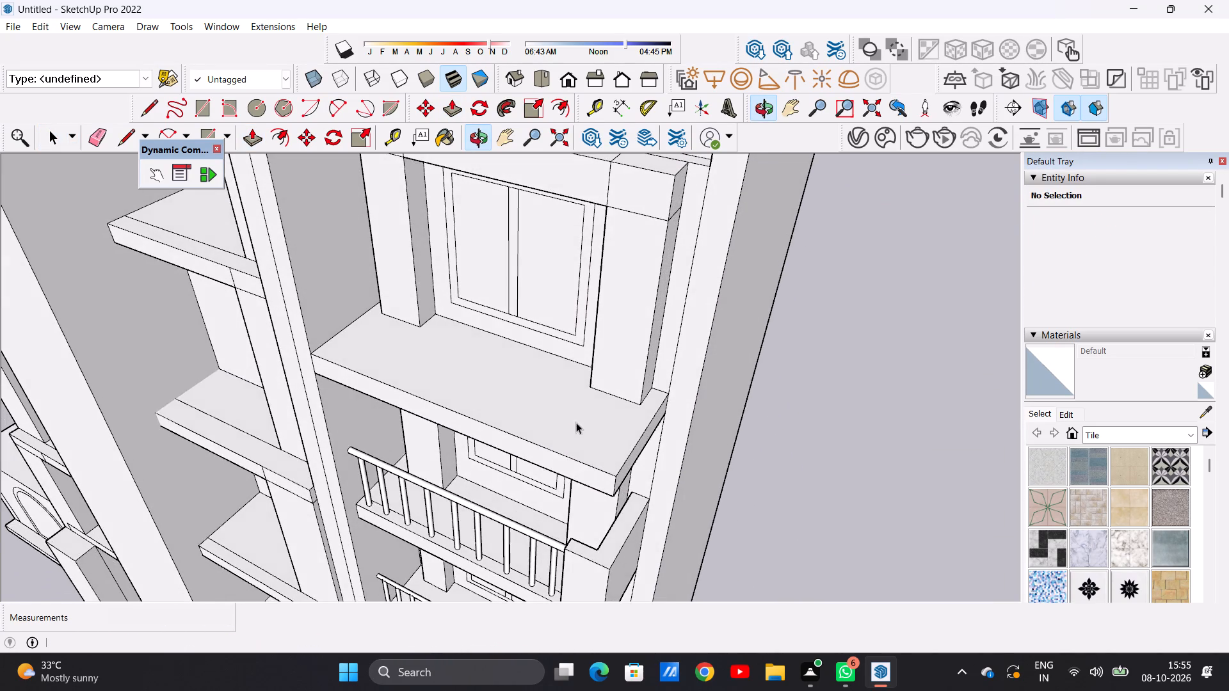
pyautogui.scroll(-5, 581, 420)
pyautogui.moveTo(597, 408); pyautogui.dragTo(578, 361, button='middle')
pyautogui.press('p')
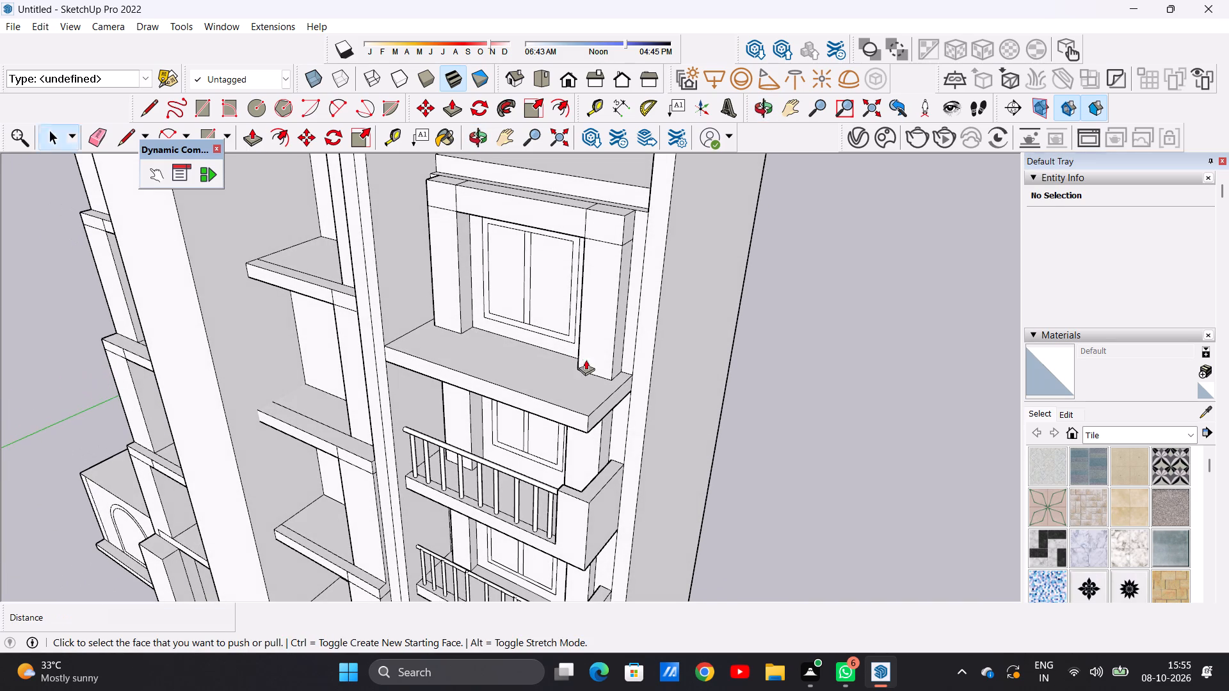
pyautogui.scroll(8, 631, 282)
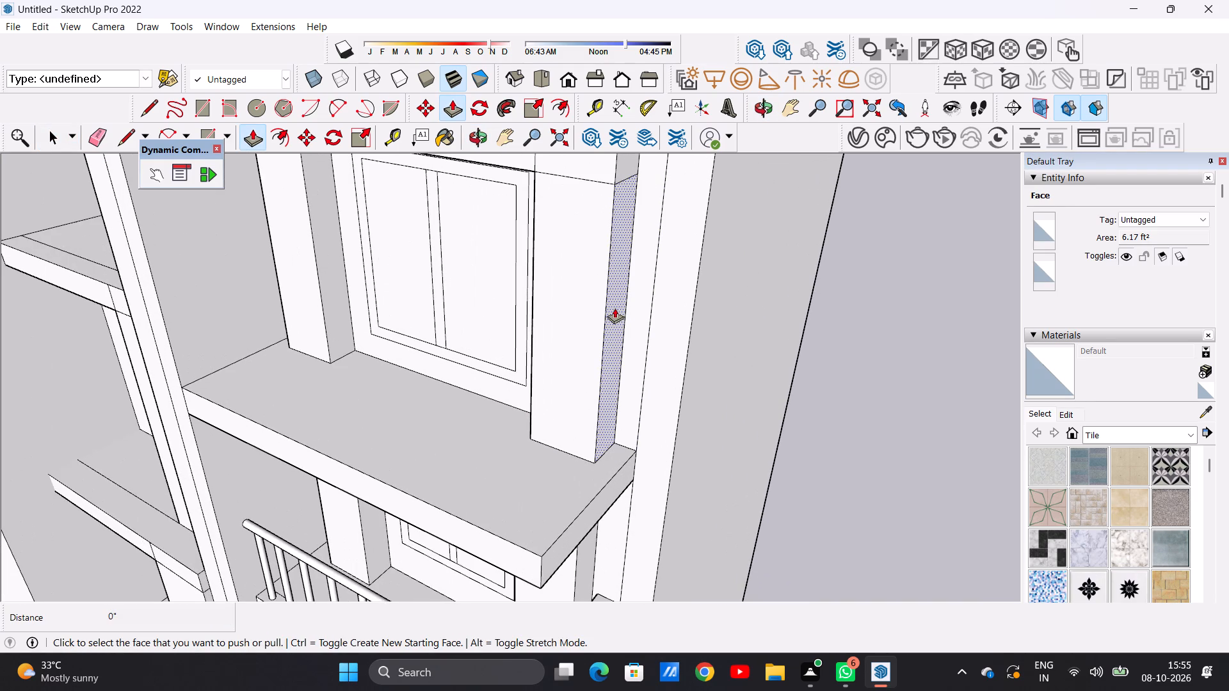
pyautogui.click(613, 308)
pyautogui.click(599, 306)
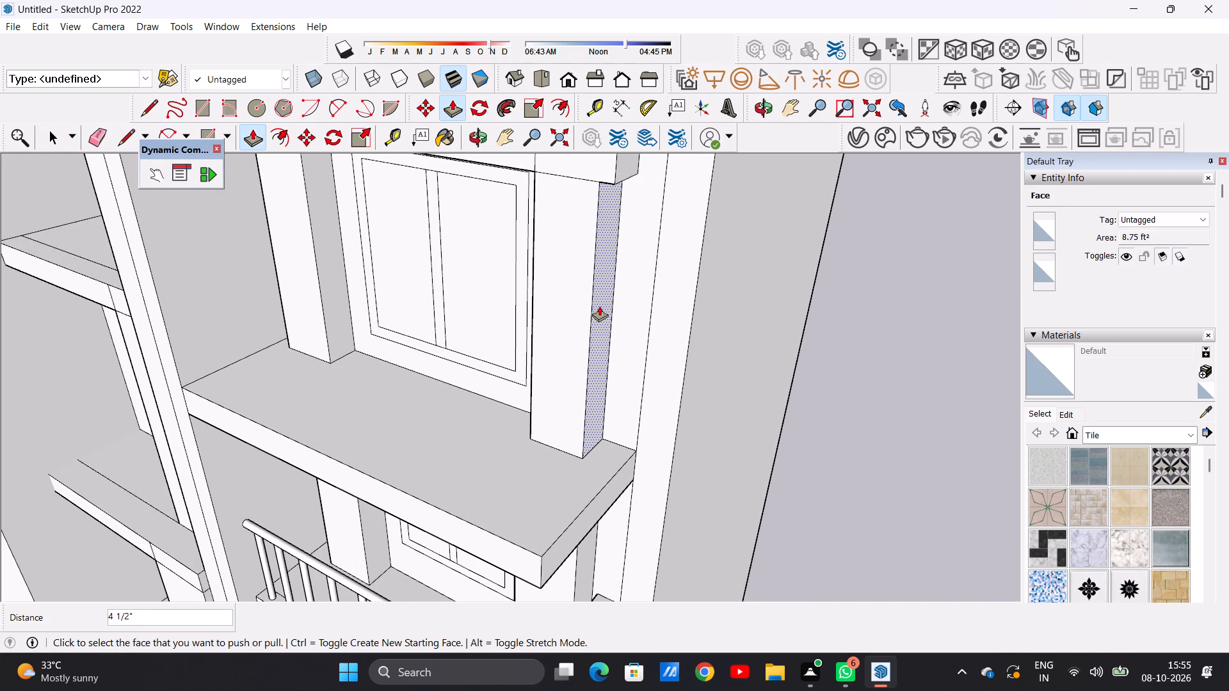
# Push/Pull the end face of the band above that pillar inward 4 1/2", flush with the narrowed pillar.
pyautogui.scroll(-6, 606, 335)
pyautogui.scroll(7, 599, 231)
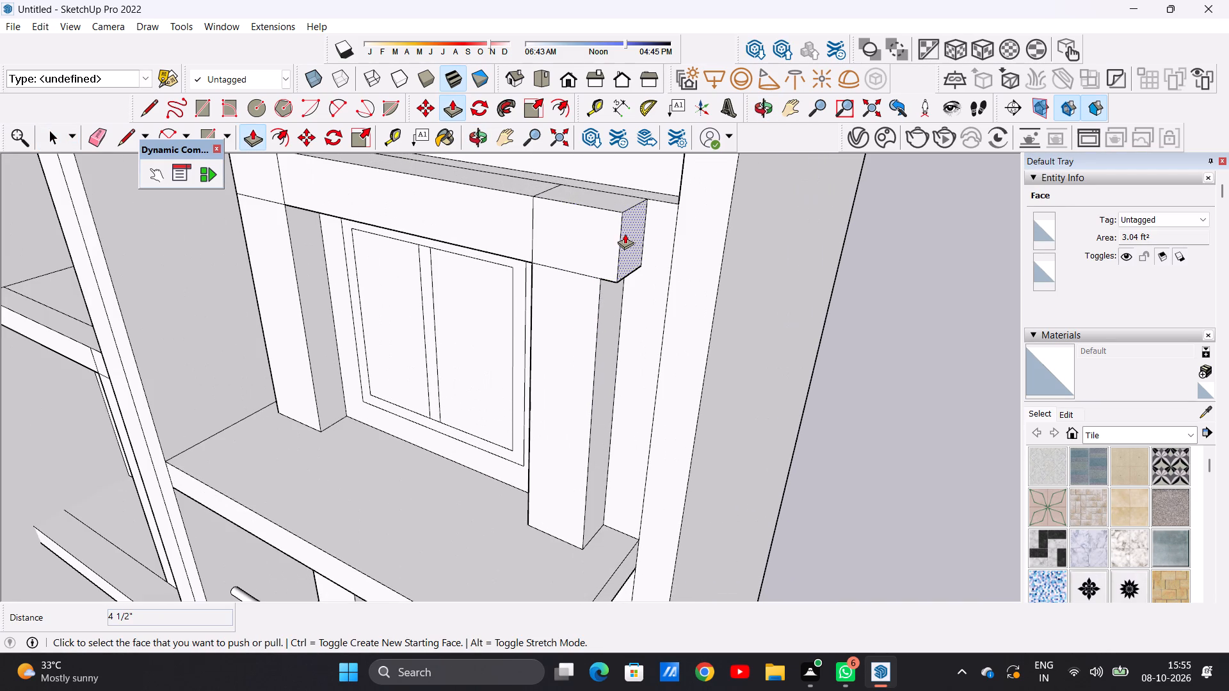
pyautogui.click(627, 234)
pyautogui.click(601, 283)
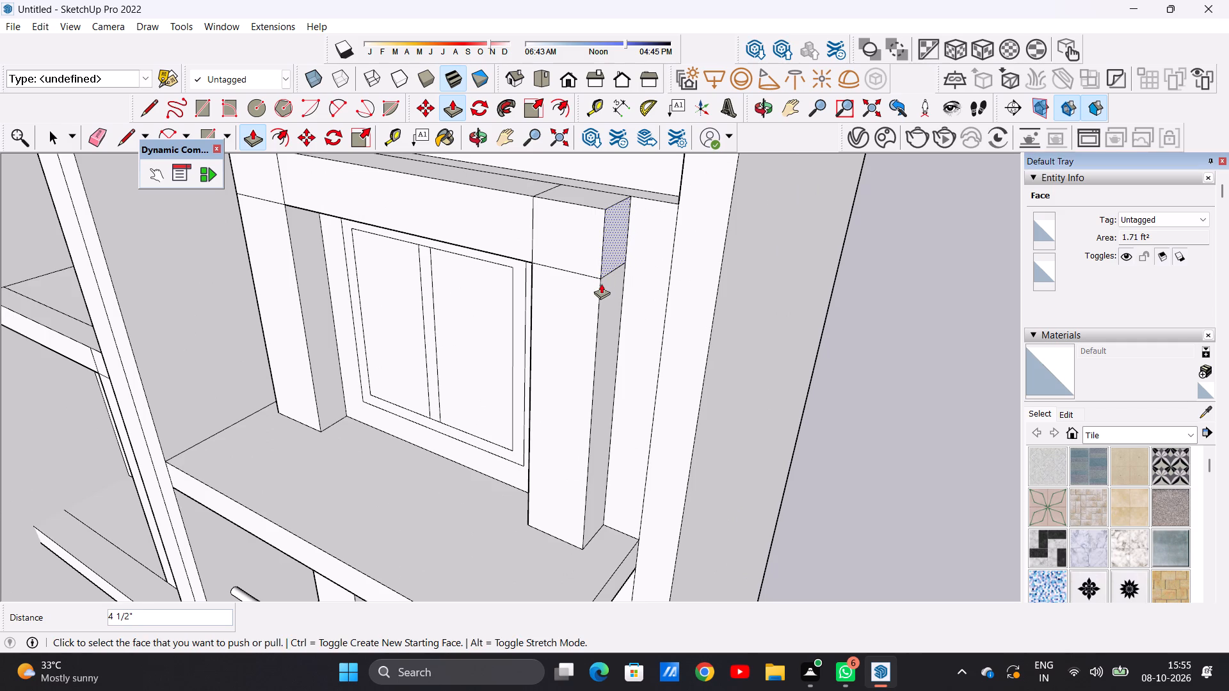
pyautogui.press('space')
# Draw an L-shaped line on the top-level balcony floor, inset from its outer side and front edges, with the front leg about 12' 9" long.
pyautogui.press('l')
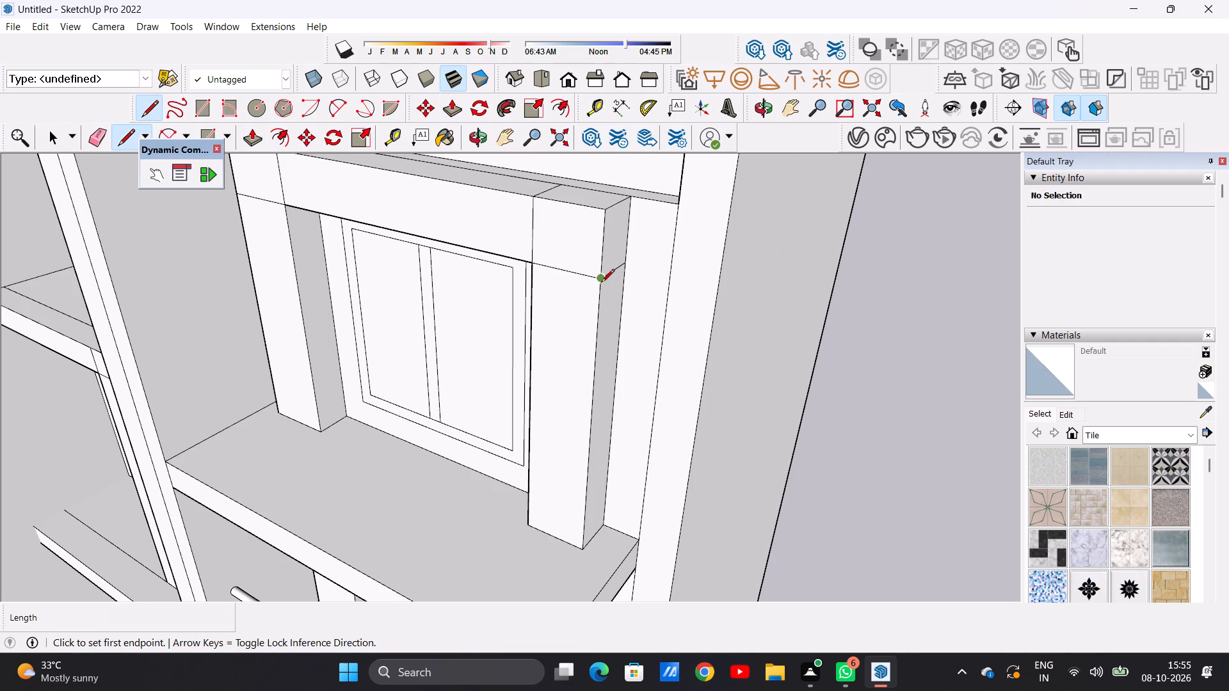
pyautogui.scroll(-14, 618, 301)
pyautogui.moveTo(670, 414); pyautogui.dragTo(774, 429, button='middle')
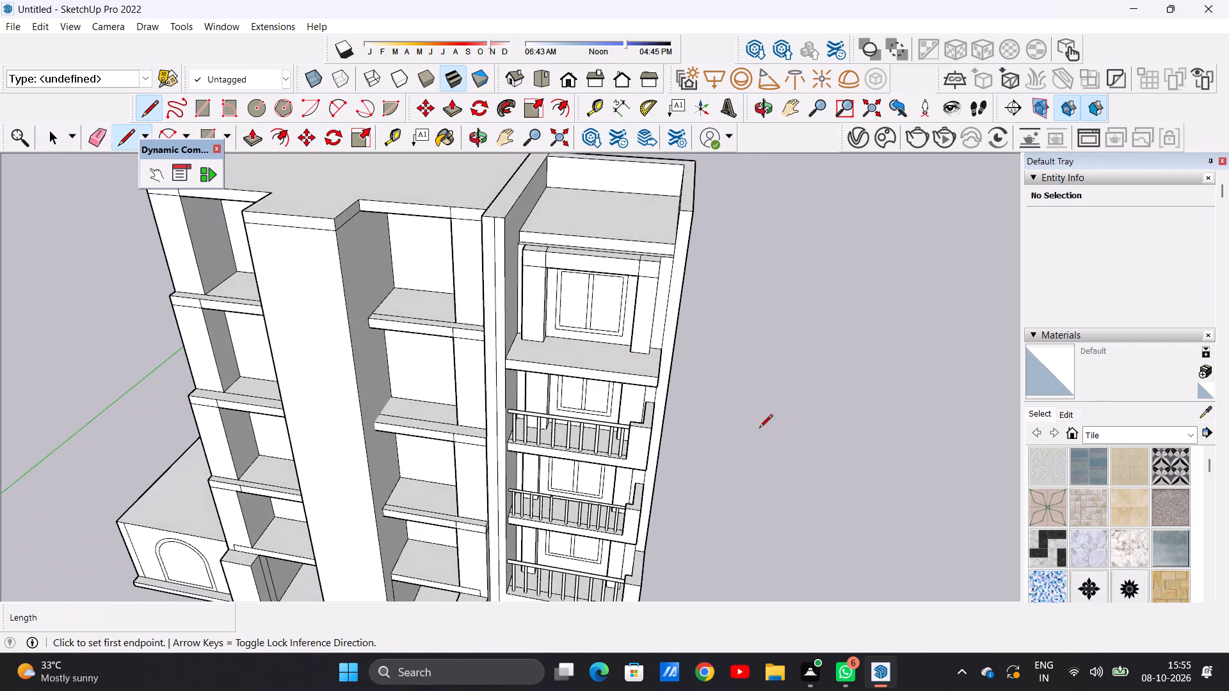
pyautogui.scroll(16, 661, 369)
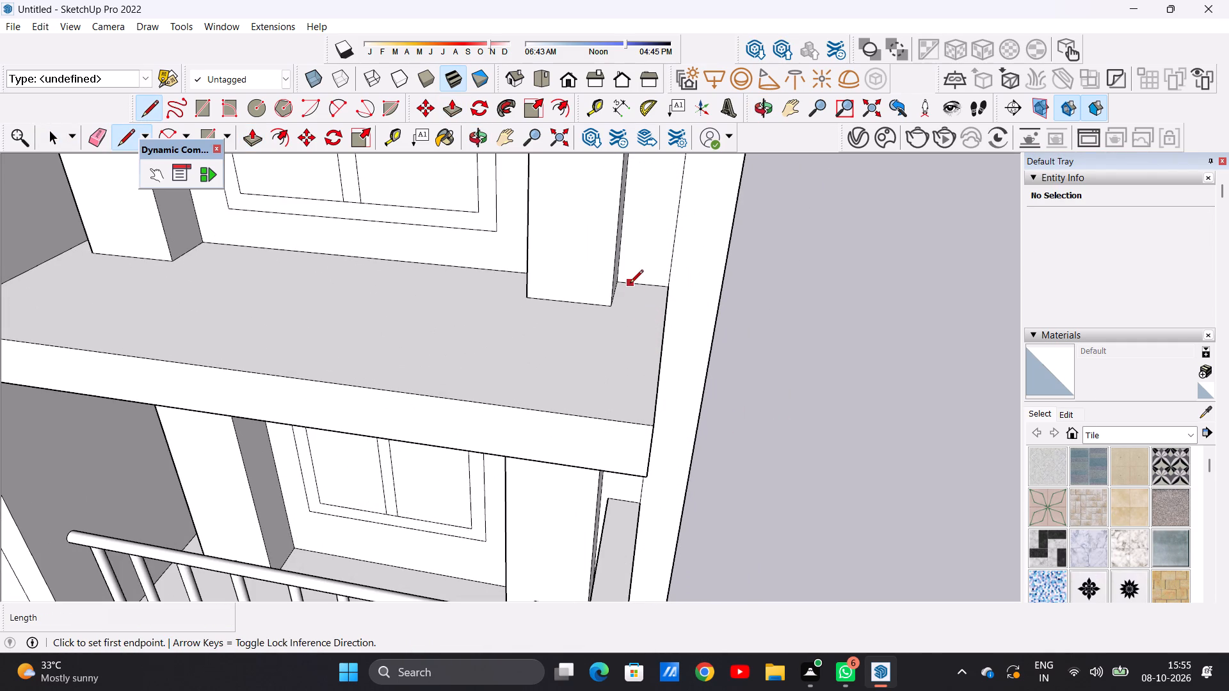
pyautogui.click(630, 282)
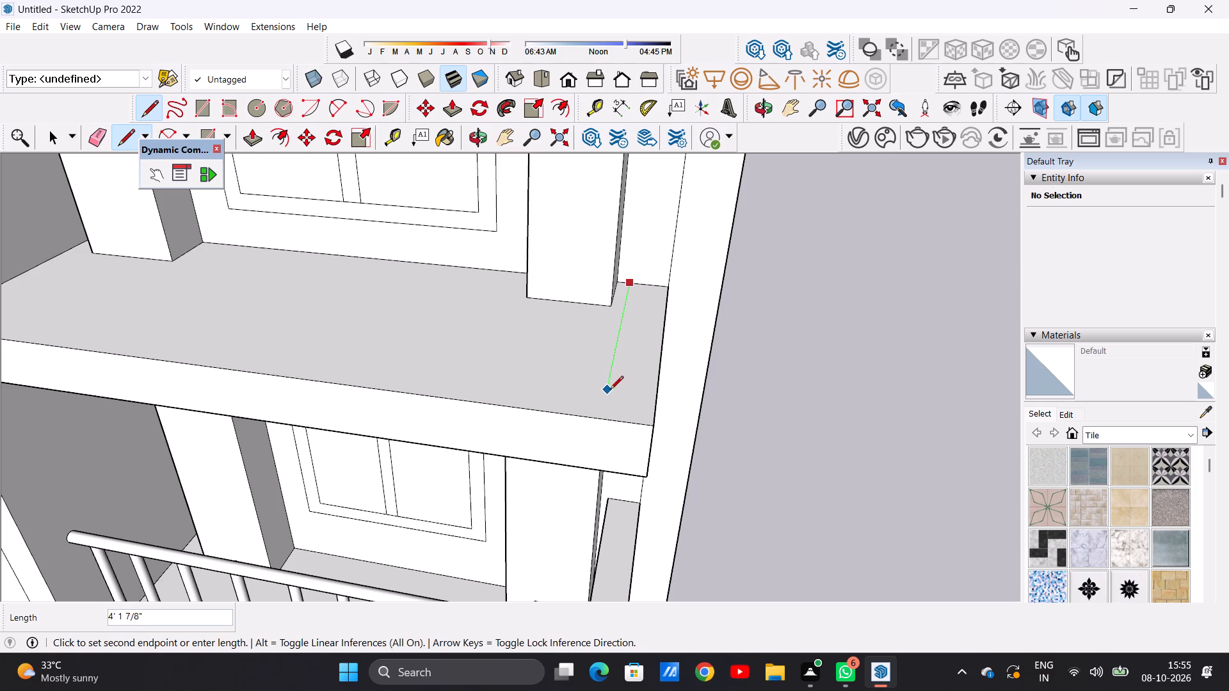
pyautogui.click(606, 387)
pyautogui.moveTo(508, 377); pyautogui.dragTo(548, 465, button='middle')
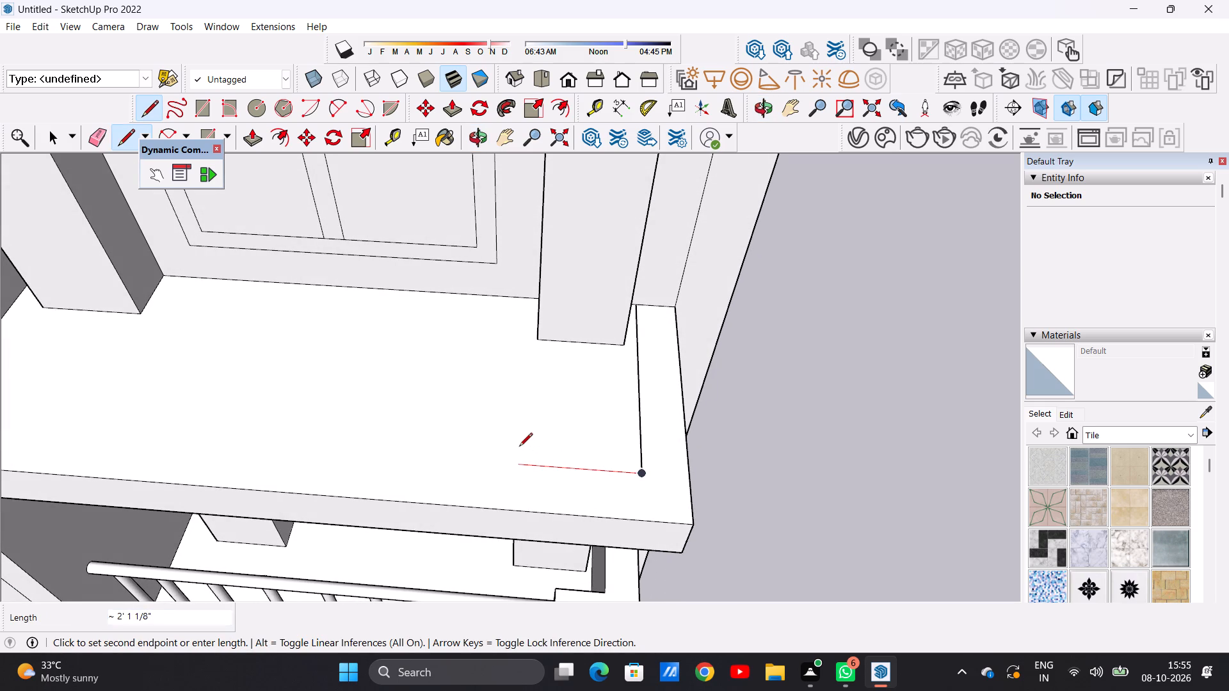
pyautogui.click(642, 488)
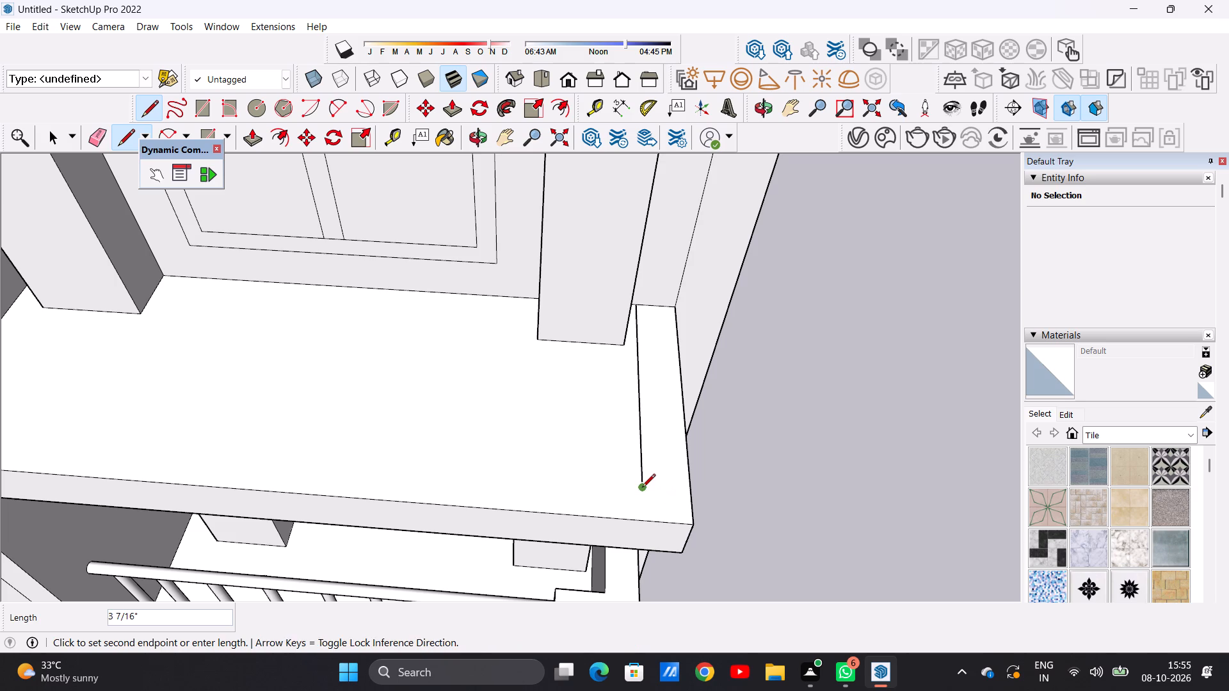
pyautogui.scroll(-6, 547, 482)
pyautogui.click(604, 486)
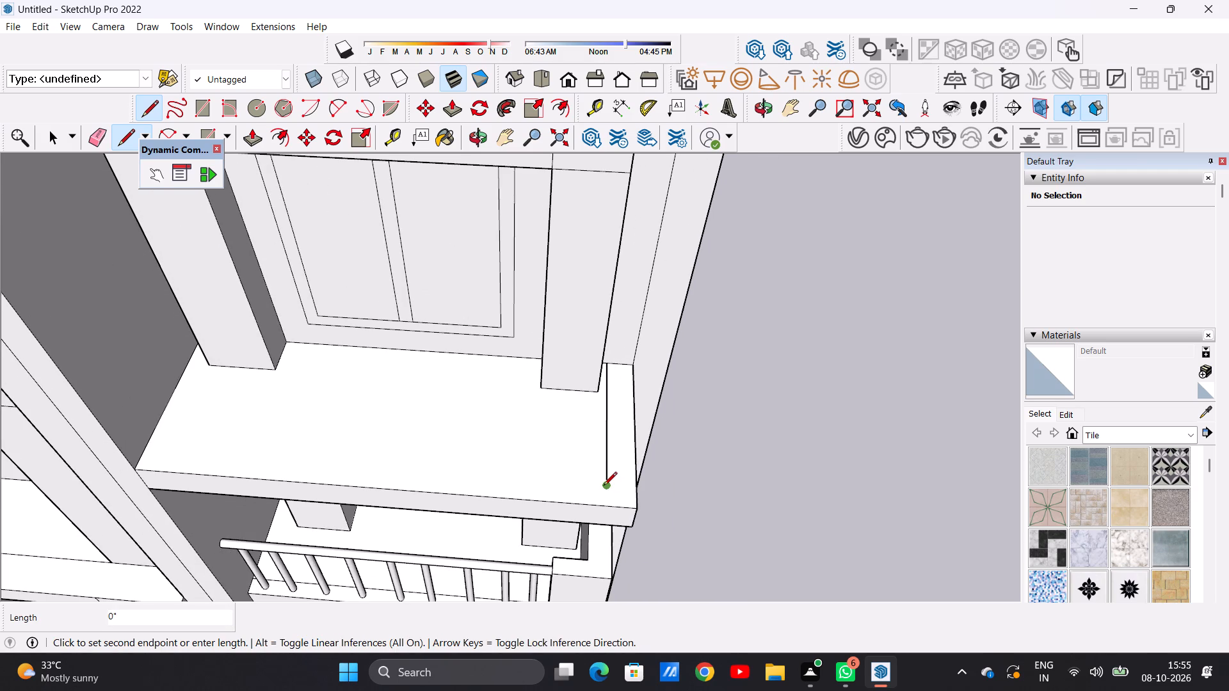
pyautogui.scroll(5, 197, 446)
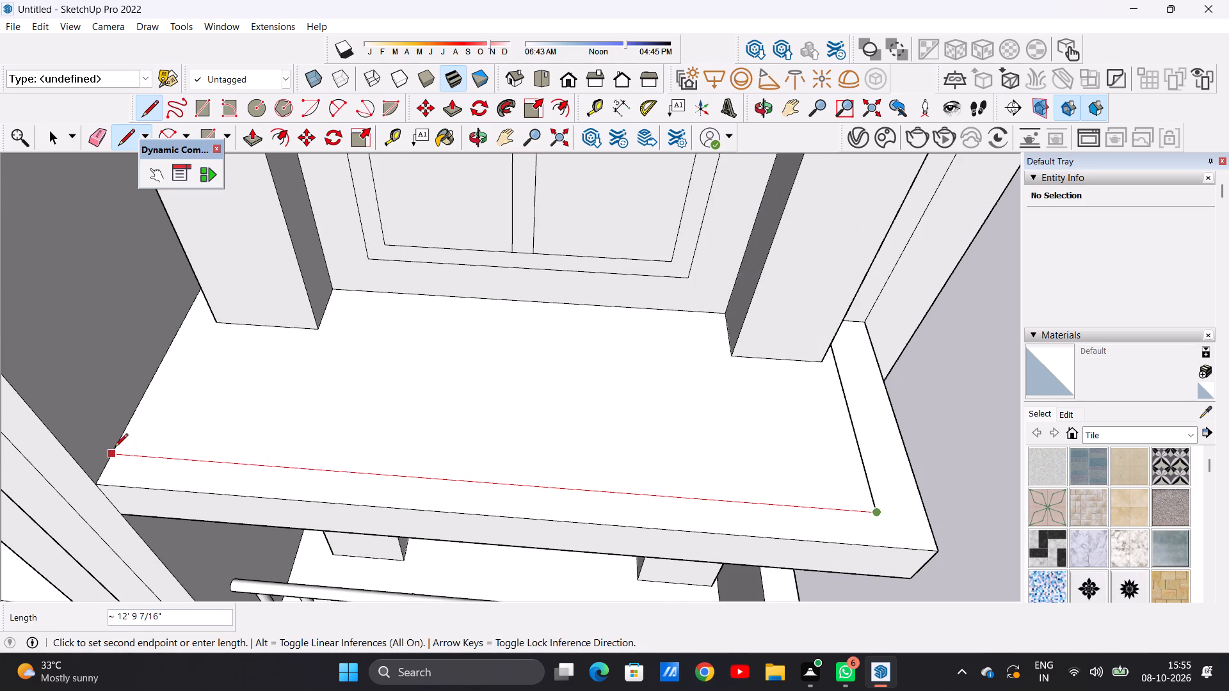
pyautogui.click(111, 448)
pyautogui.press('space')
pyautogui.scroll(-2, 616, 525)
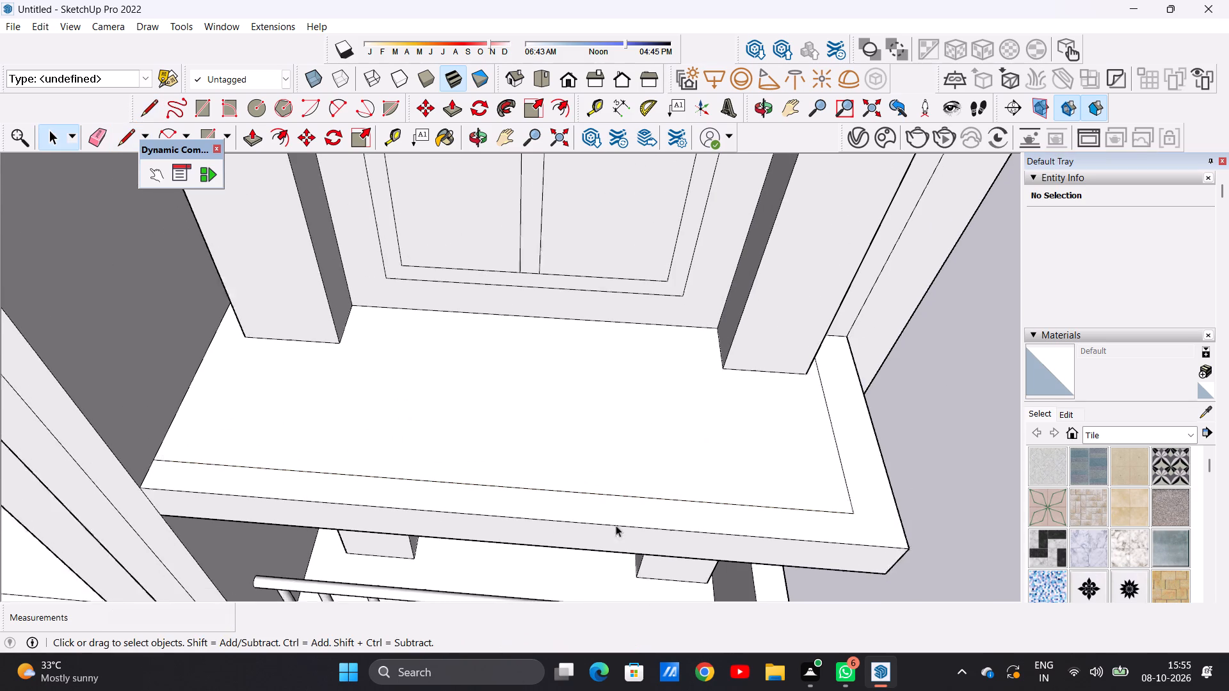
# Draw a line about 7 1/4" long across the balcony's front margin, from the inset line to the front edge, near the outer corner.
pyautogui.scroll(1, 616, 525)
pyautogui.scroll(-5, 616, 525)
pyautogui.scroll(-5, 566, 360)
pyautogui.moveTo(684, 497); pyautogui.dragTo(702, 559, button='middle')
pyautogui.scroll(7, 693, 517)
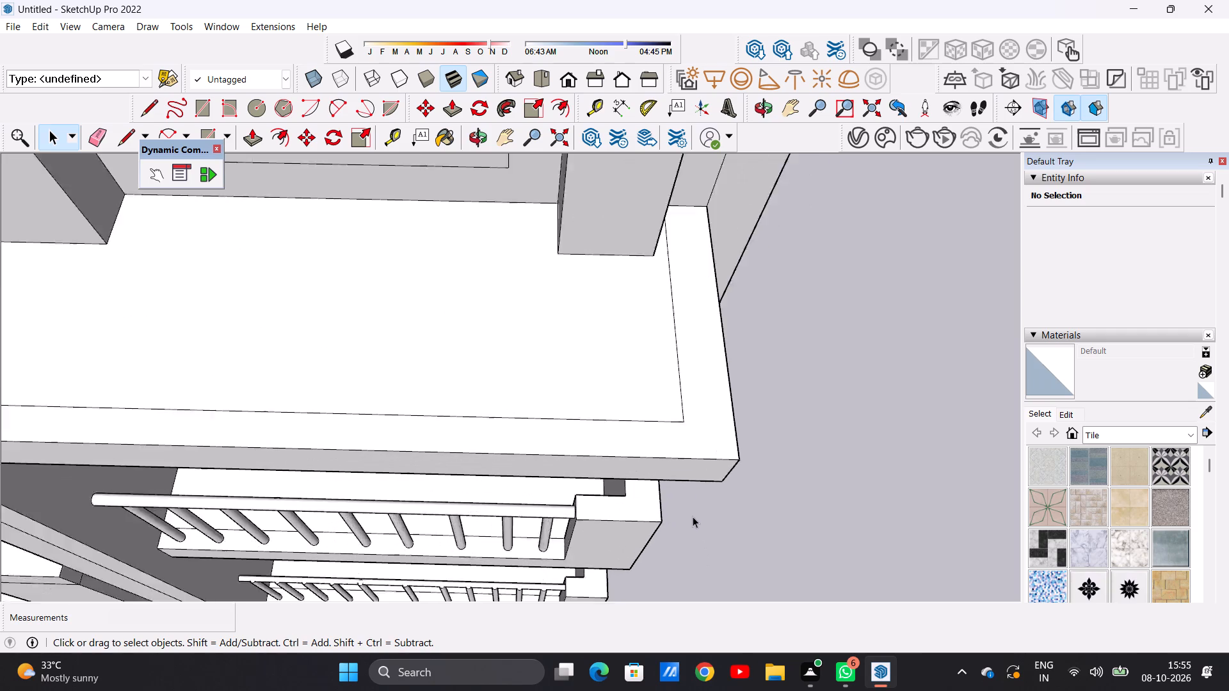
pyautogui.scroll(2, 693, 516)
pyautogui.press('l')
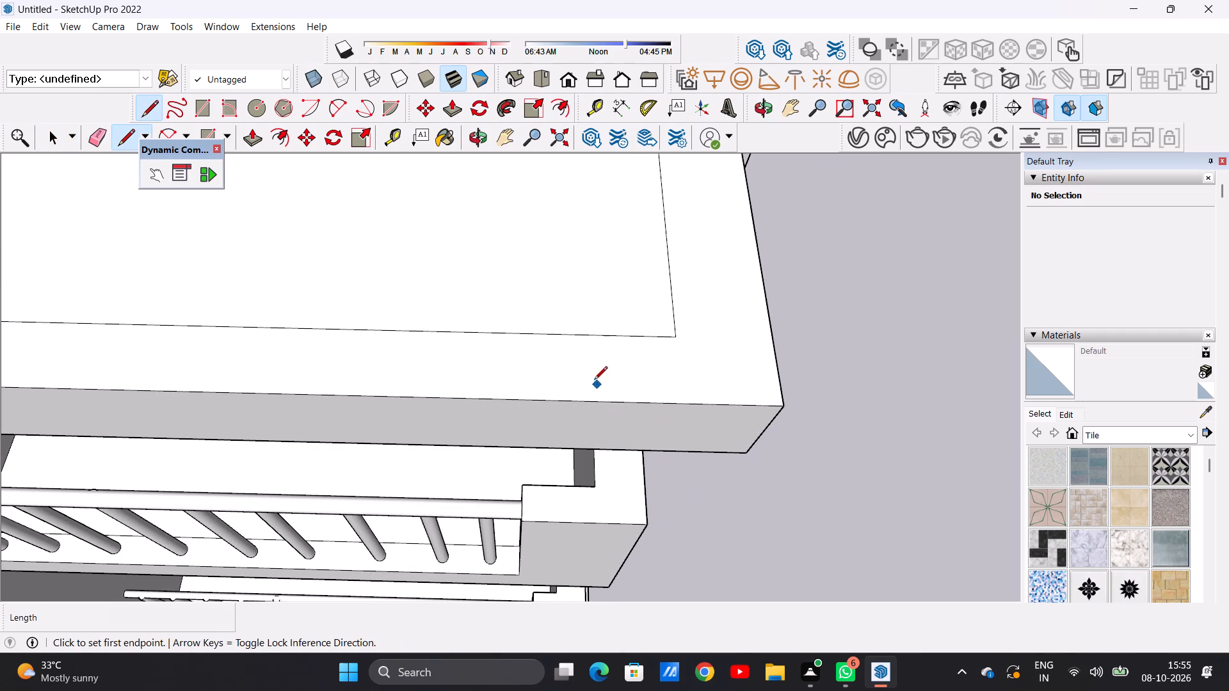
pyautogui.click(510, 330)
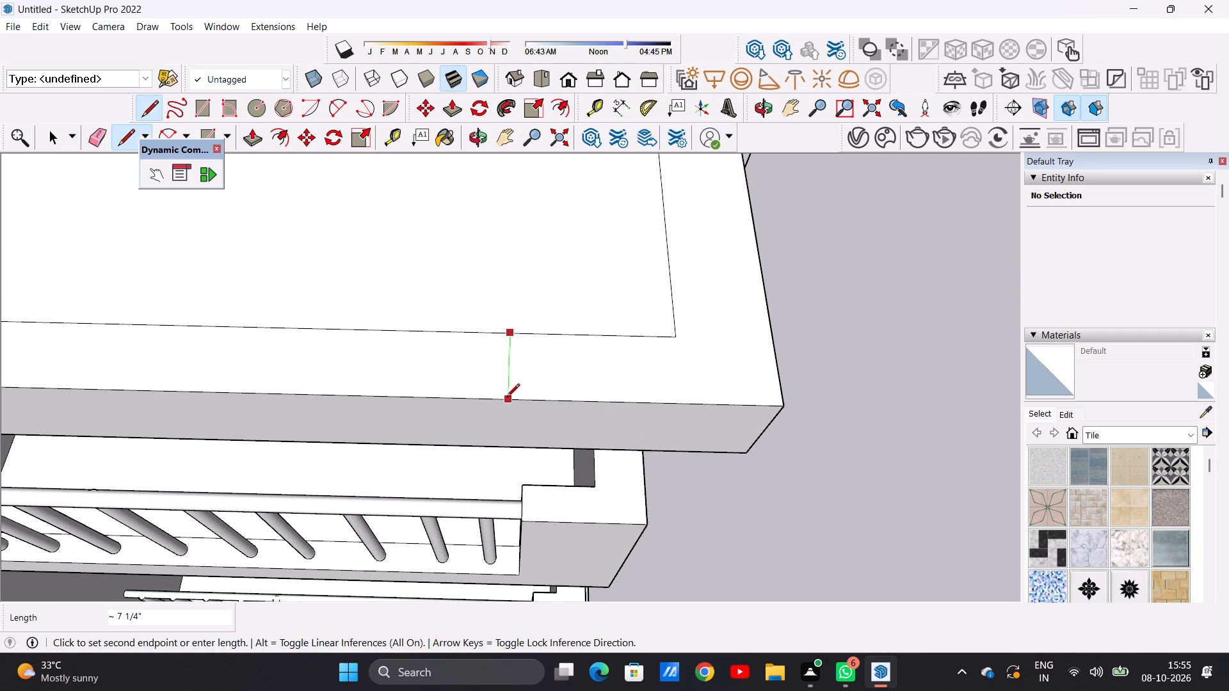
pyautogui.click(510, 401)
pyautogui.press('space')
# Push/Pull the L-shaped corner strip of the top-level balcony floor up 4' to form a corner parapet.
pyautogui.scroll(-4, 703, 451)
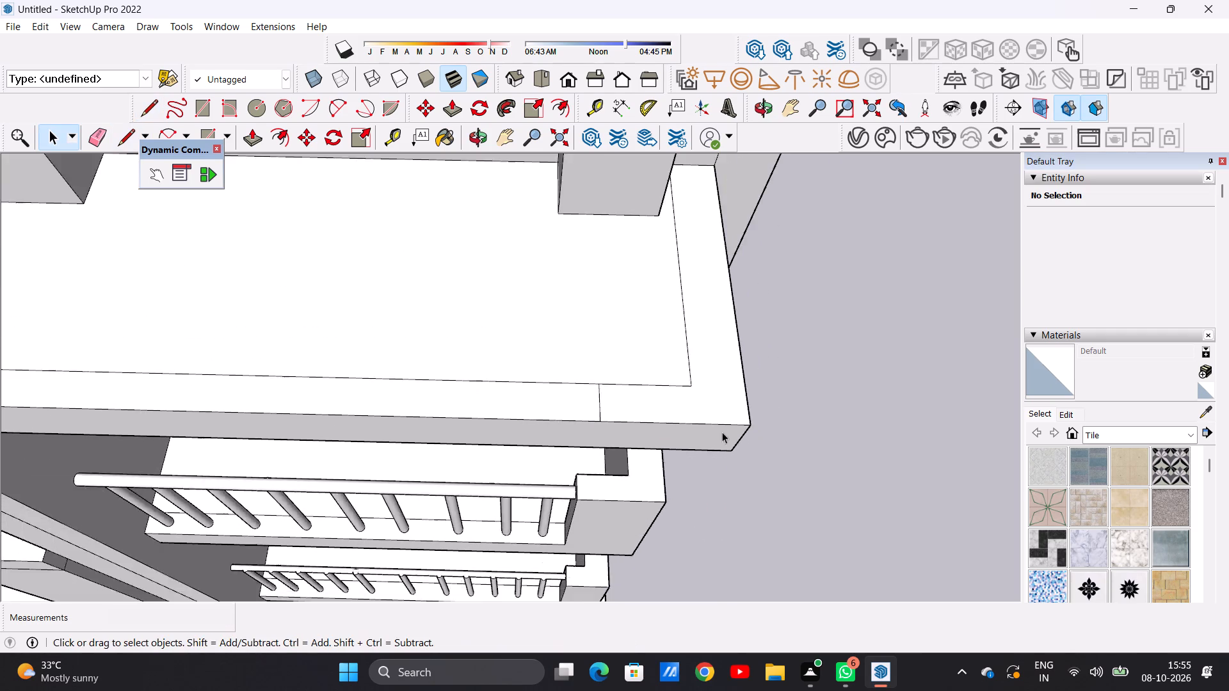
pyautogui.scroll(-16, 722, 432)
pyautogui.moveTo(762, 434); pyautogui.dragTo(675, 266, button='middle')
pyautogui.scroll(-18, 637, 276)
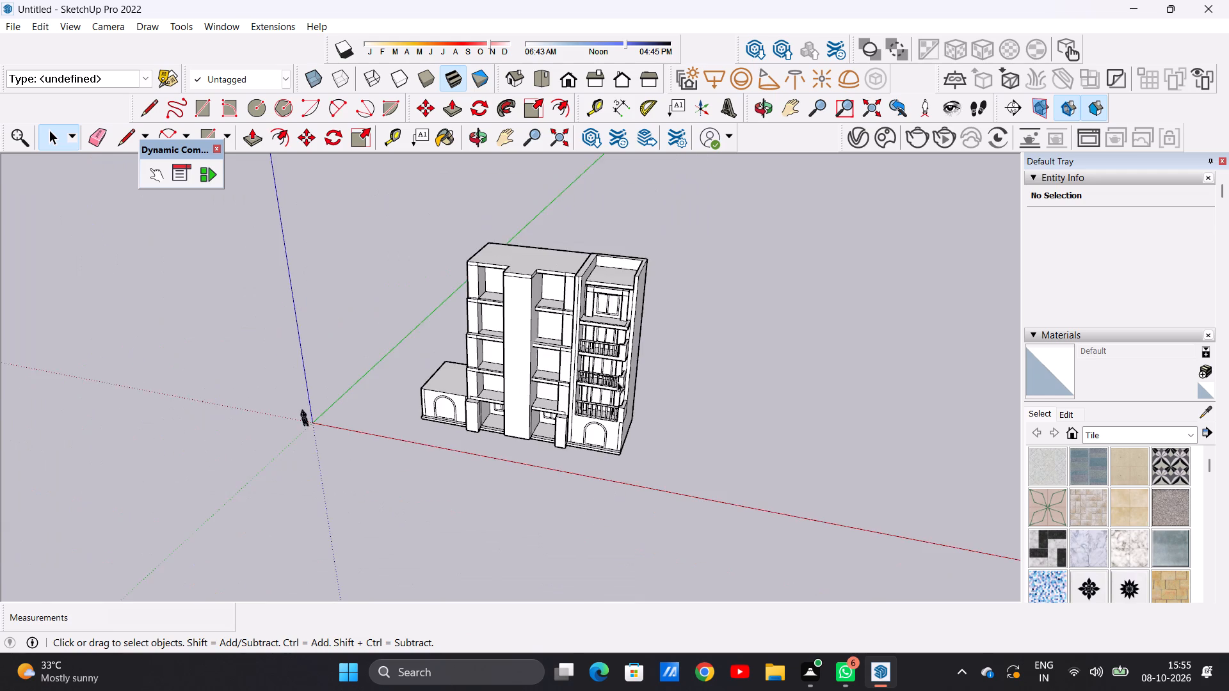
pyautogui.scroll(-1, 619, 303)
pyautogui.scroll(20, 619, 303)
pyautogui.scroll(2, 619, 303)
pyautogui.moveTo(640, 363); pyautogui.dragTo(652, 380, button='middle')
pyautogui.scroll(2, 664, 421)
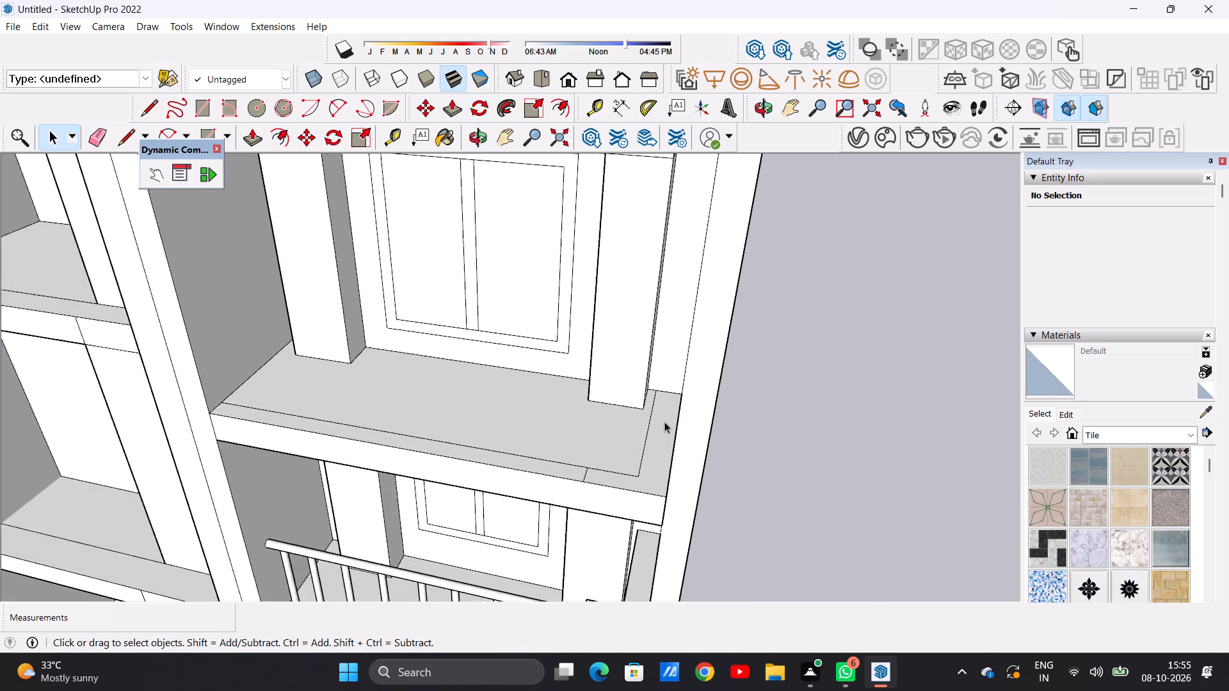
pyautogui.scroll(2, 664, 422)
pyautogui.press('p')
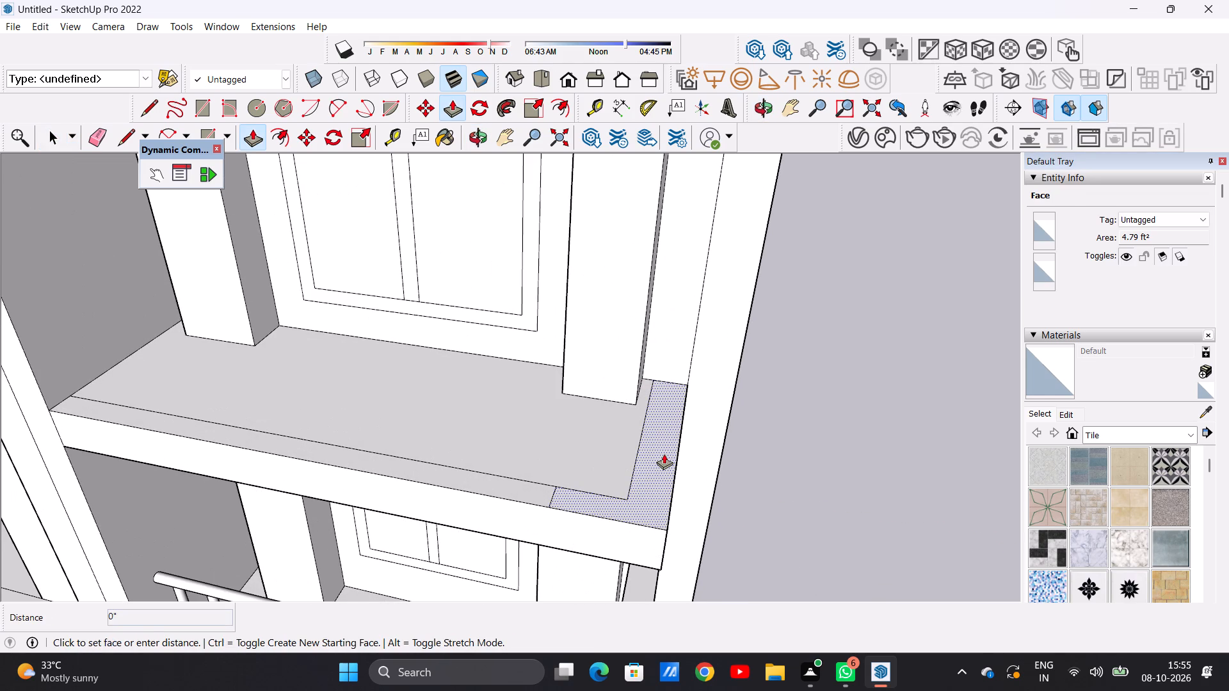
pyautogui.click(664, 454)
pyautogui.write("4'")
pyautogui.press('Return')
pyautogui.press('space')
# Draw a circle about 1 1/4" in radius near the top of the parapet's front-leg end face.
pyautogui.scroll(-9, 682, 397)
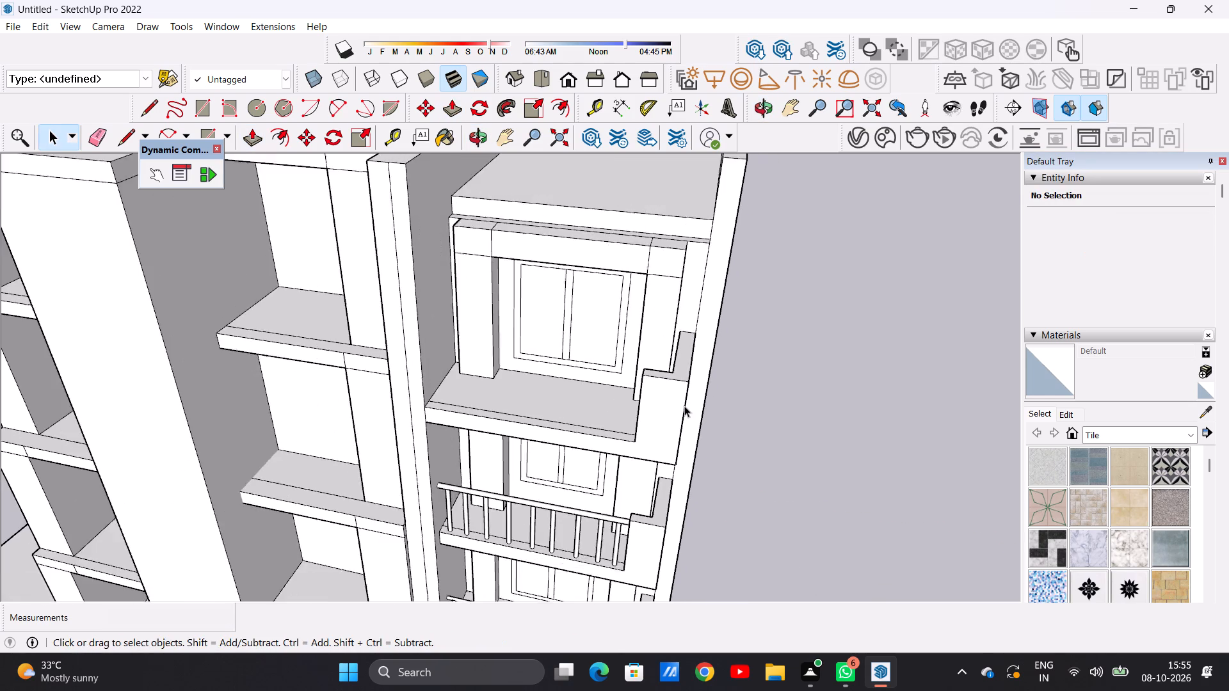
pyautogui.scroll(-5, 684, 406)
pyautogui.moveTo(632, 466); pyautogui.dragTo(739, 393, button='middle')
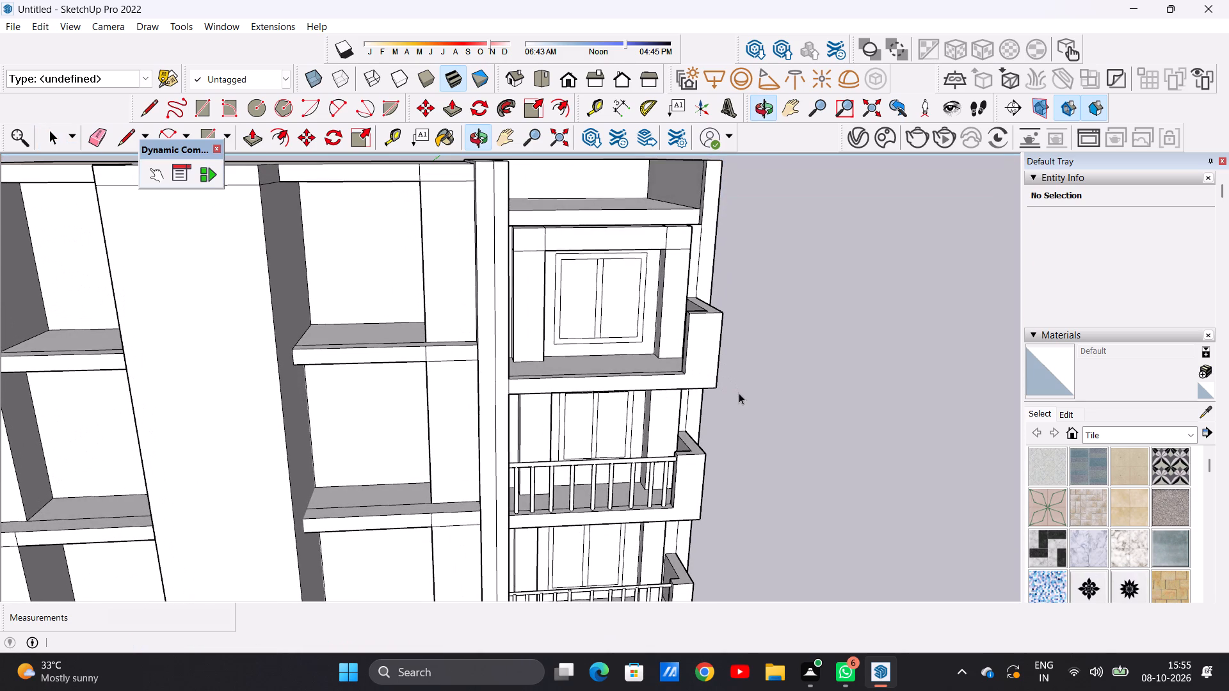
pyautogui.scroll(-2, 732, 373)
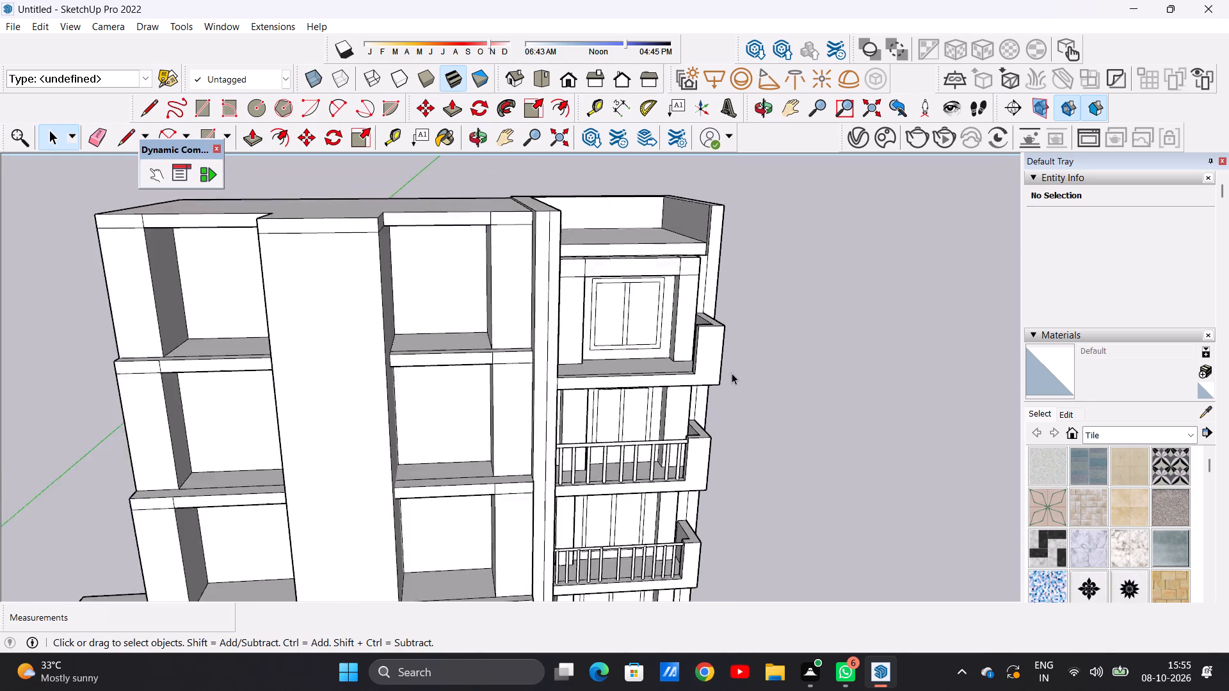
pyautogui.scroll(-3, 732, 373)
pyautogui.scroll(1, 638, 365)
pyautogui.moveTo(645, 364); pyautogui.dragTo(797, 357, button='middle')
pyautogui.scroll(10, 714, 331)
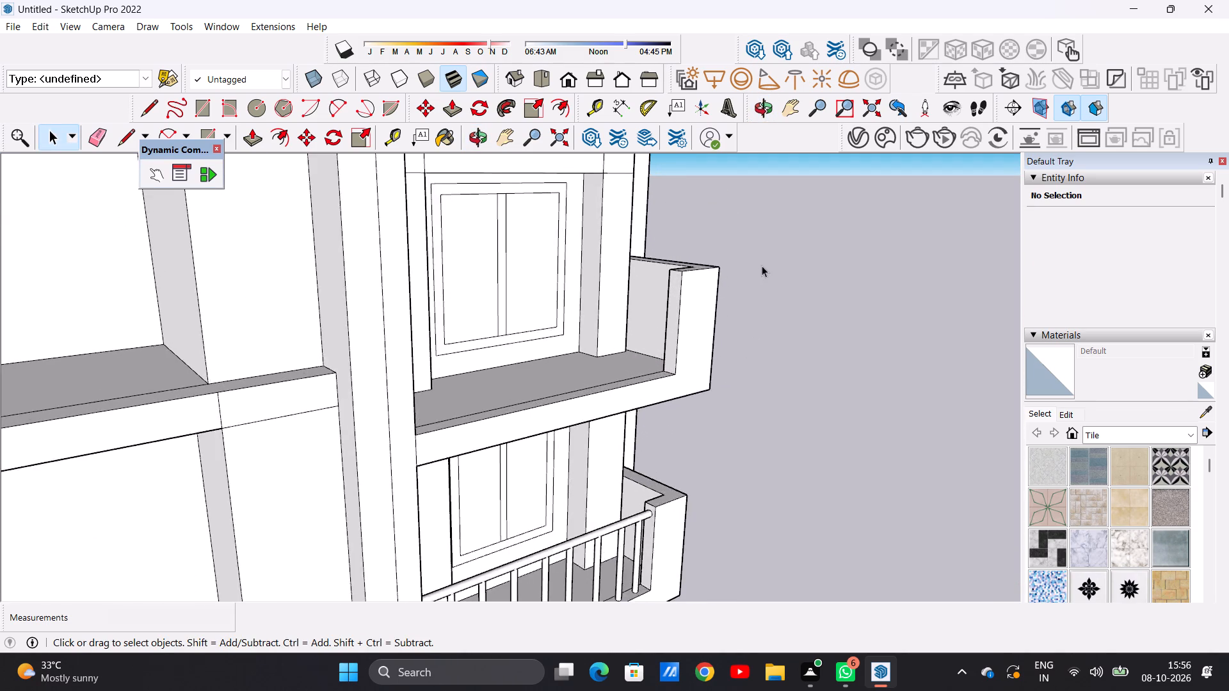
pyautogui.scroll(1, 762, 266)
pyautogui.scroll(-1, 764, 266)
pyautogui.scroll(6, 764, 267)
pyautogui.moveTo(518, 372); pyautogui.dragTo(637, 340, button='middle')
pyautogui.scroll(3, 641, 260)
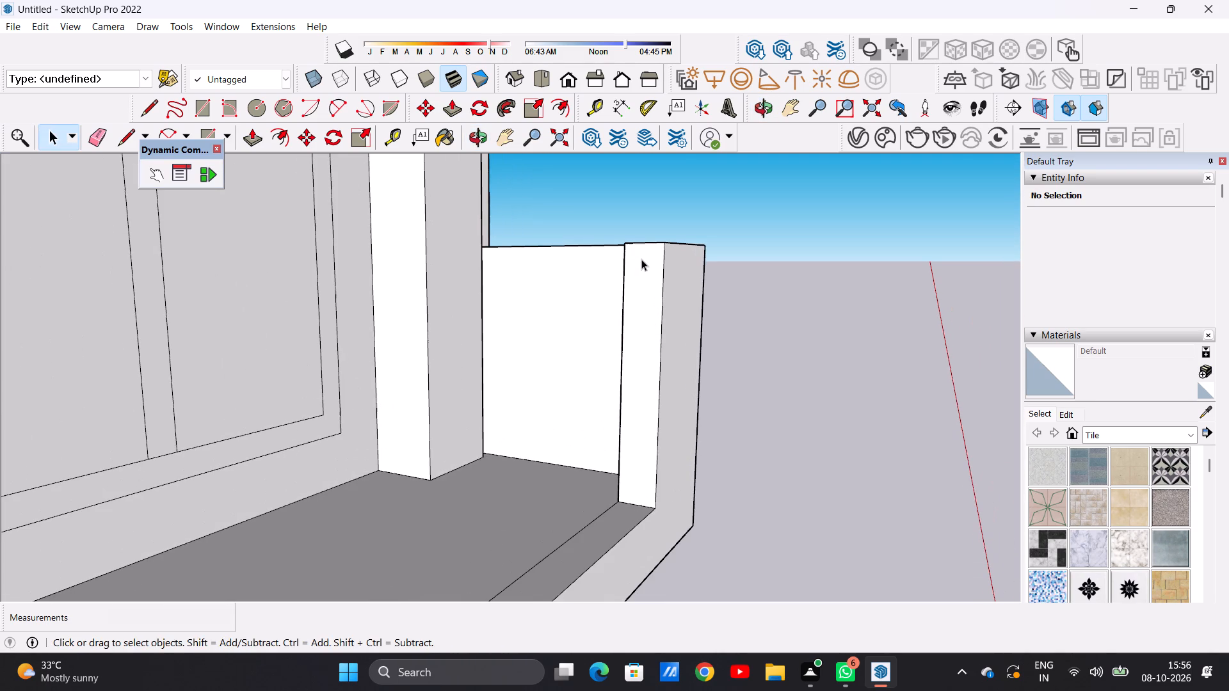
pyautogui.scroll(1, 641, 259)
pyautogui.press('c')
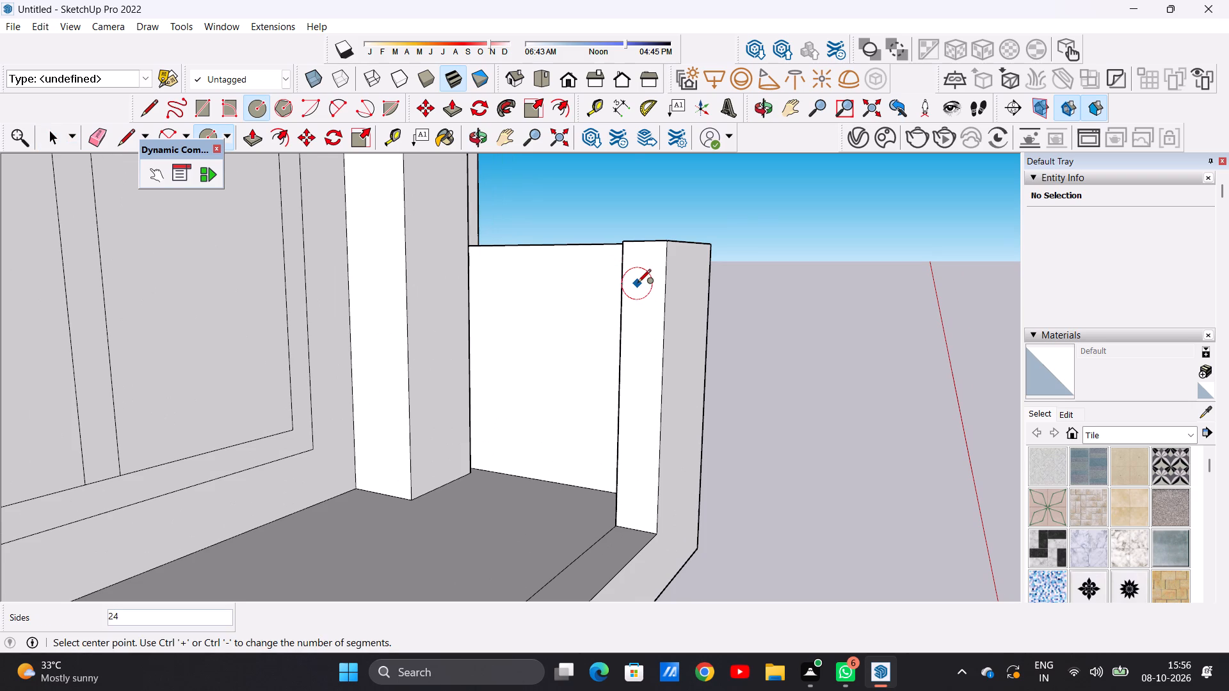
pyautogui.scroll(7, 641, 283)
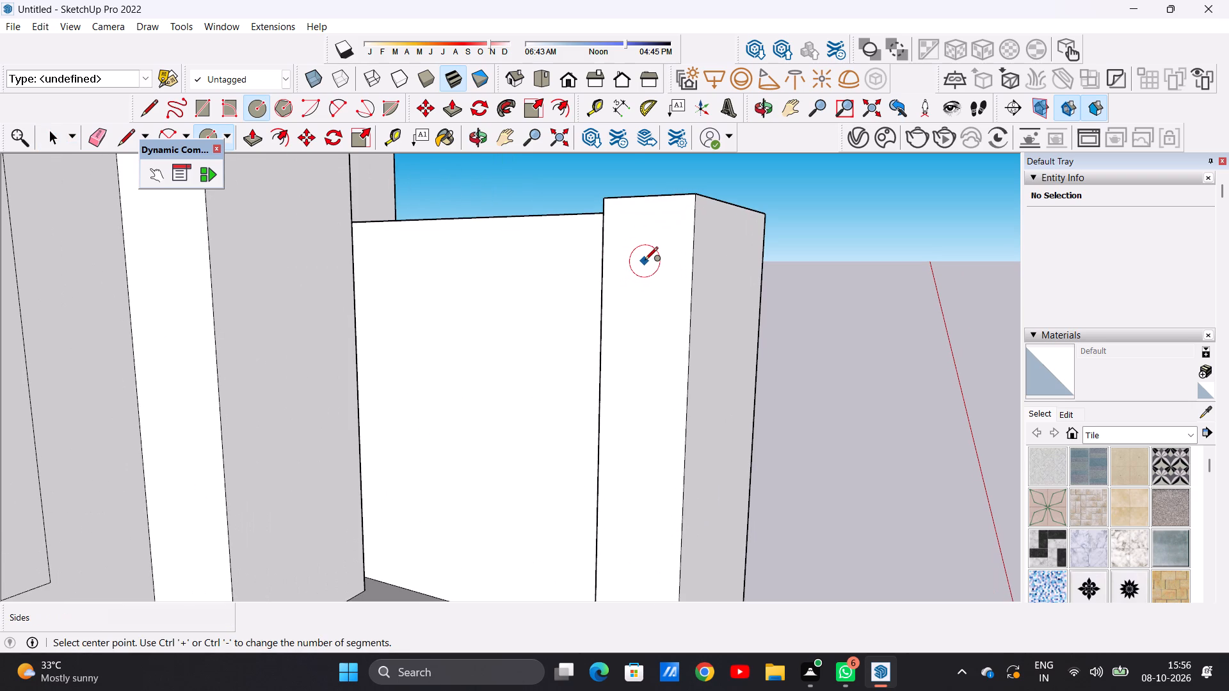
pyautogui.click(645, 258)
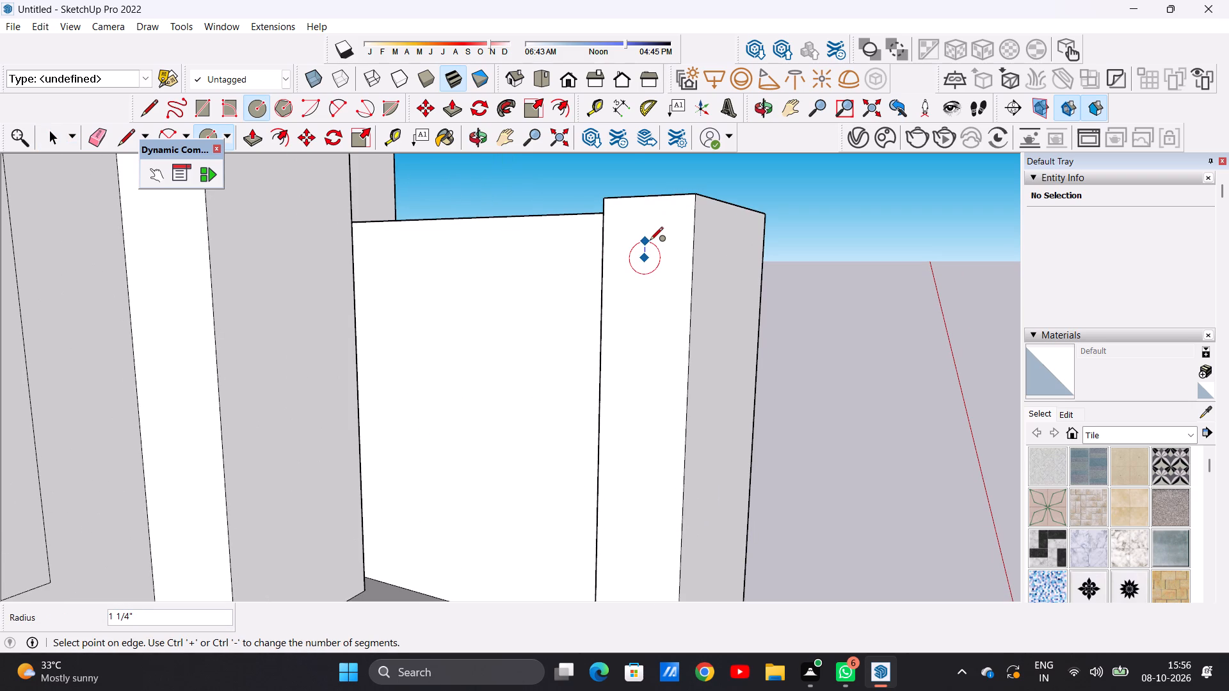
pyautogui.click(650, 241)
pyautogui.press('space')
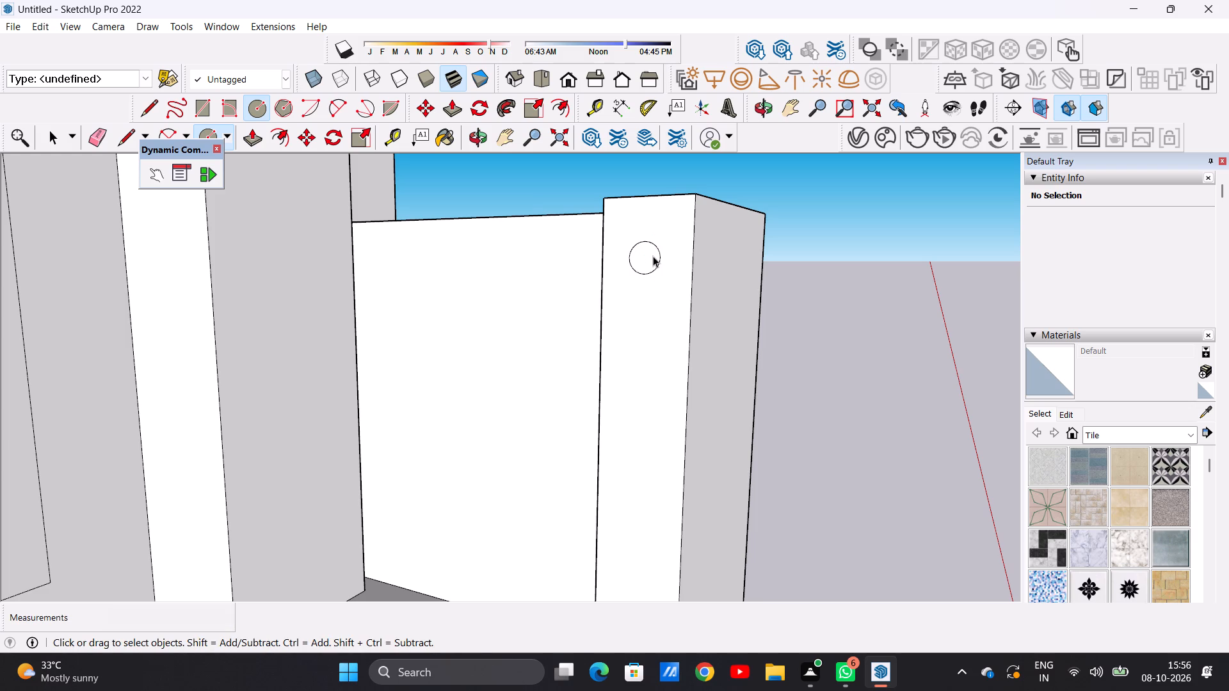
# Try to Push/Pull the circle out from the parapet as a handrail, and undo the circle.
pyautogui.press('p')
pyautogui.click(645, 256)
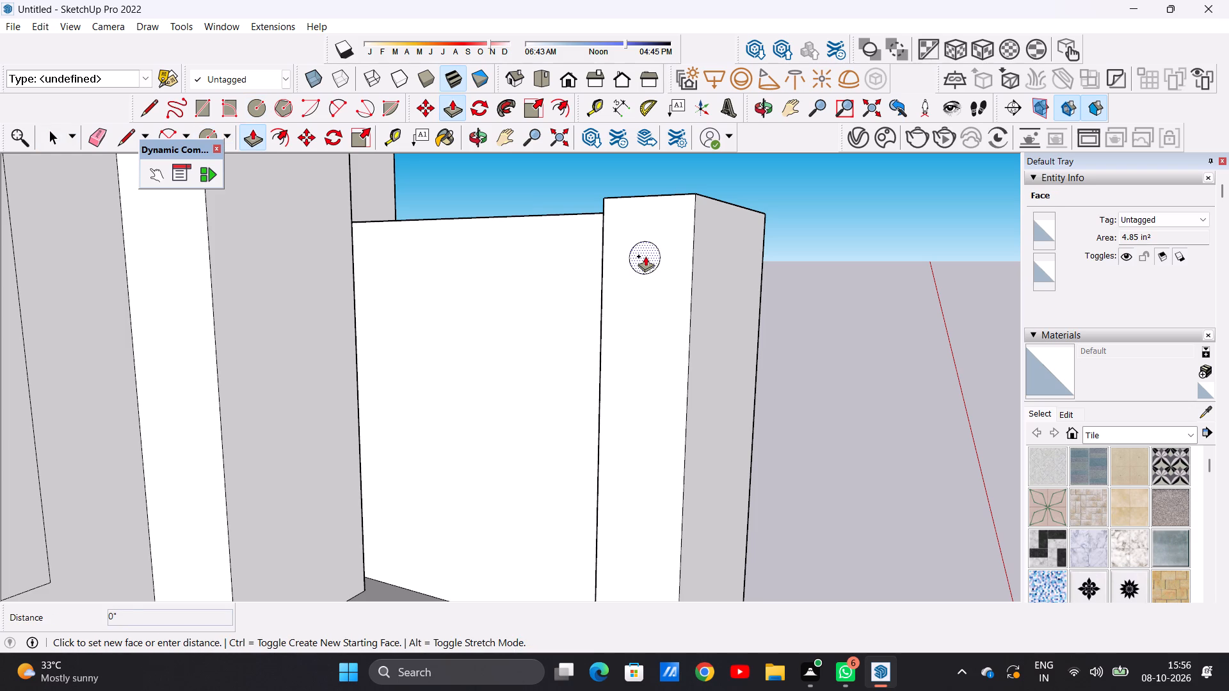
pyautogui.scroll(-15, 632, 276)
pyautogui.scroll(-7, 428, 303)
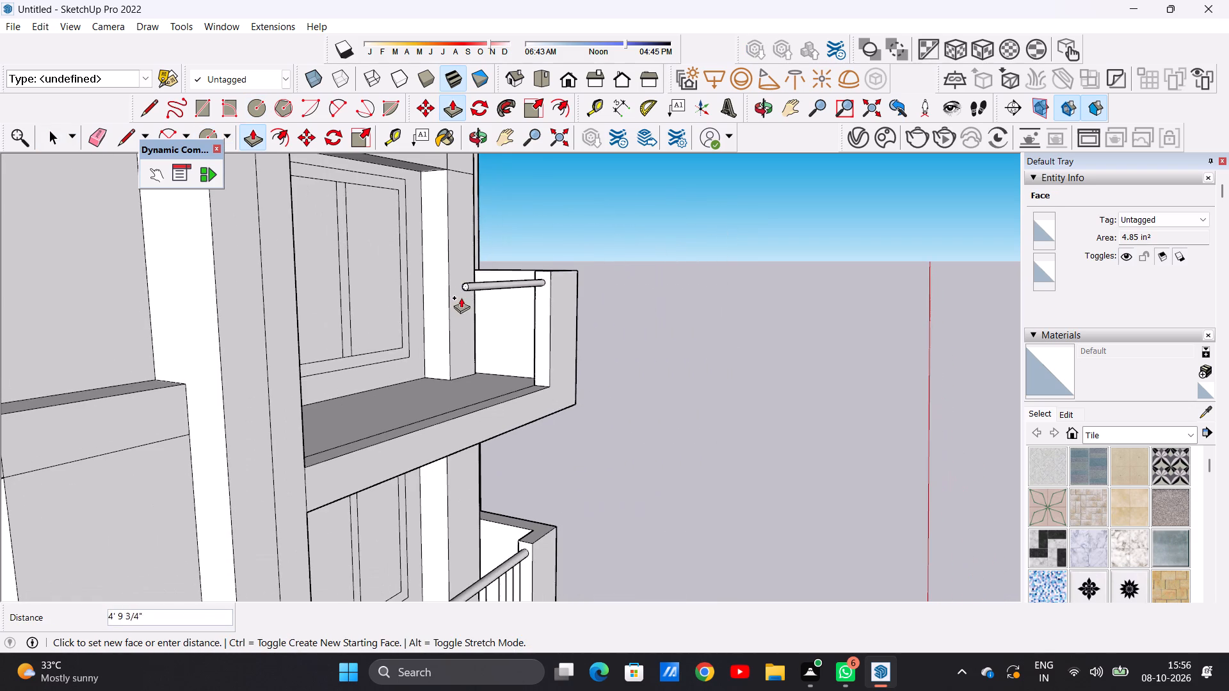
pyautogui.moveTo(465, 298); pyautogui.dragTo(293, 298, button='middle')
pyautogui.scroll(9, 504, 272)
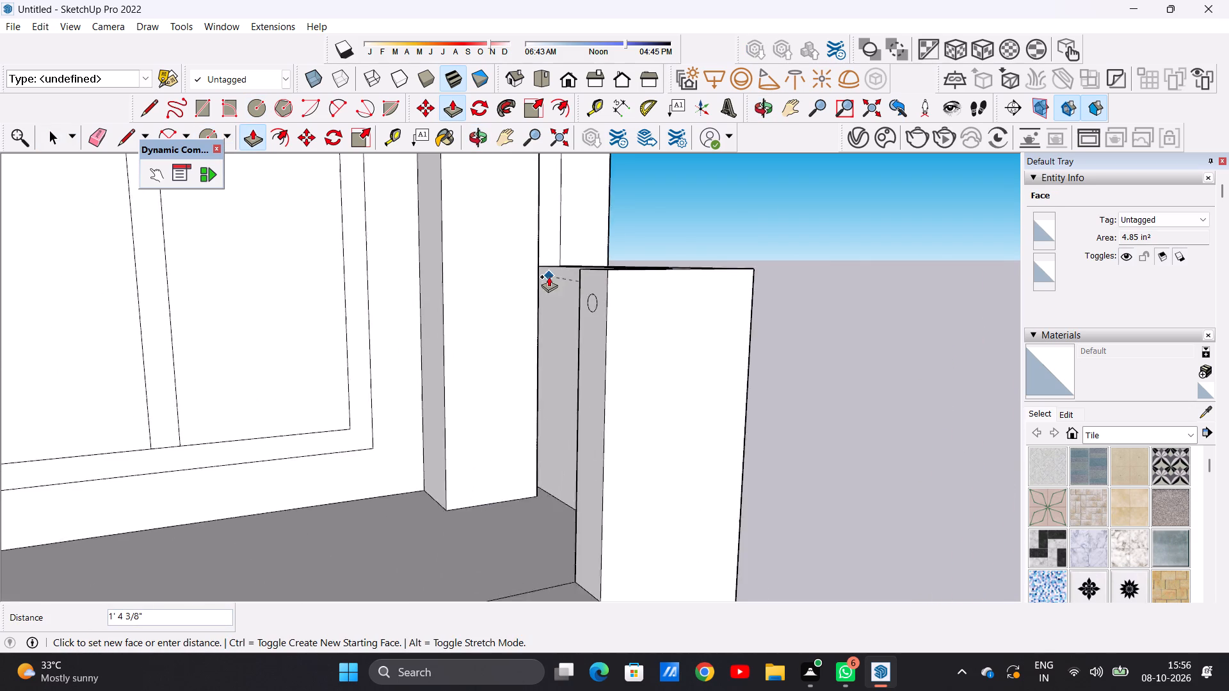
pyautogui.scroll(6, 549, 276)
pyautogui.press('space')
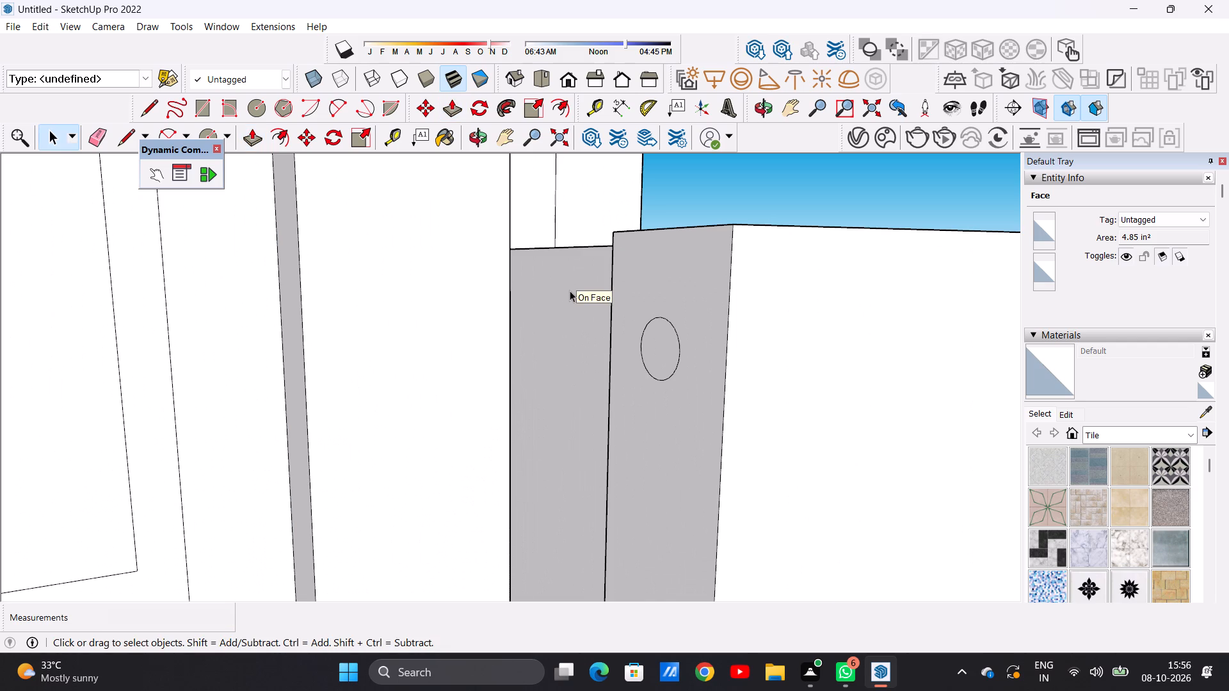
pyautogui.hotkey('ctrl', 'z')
# Draw a circle about 1 7/16" in radius near the top of the parapet's front-leg end face.
pyautogui.press('c')
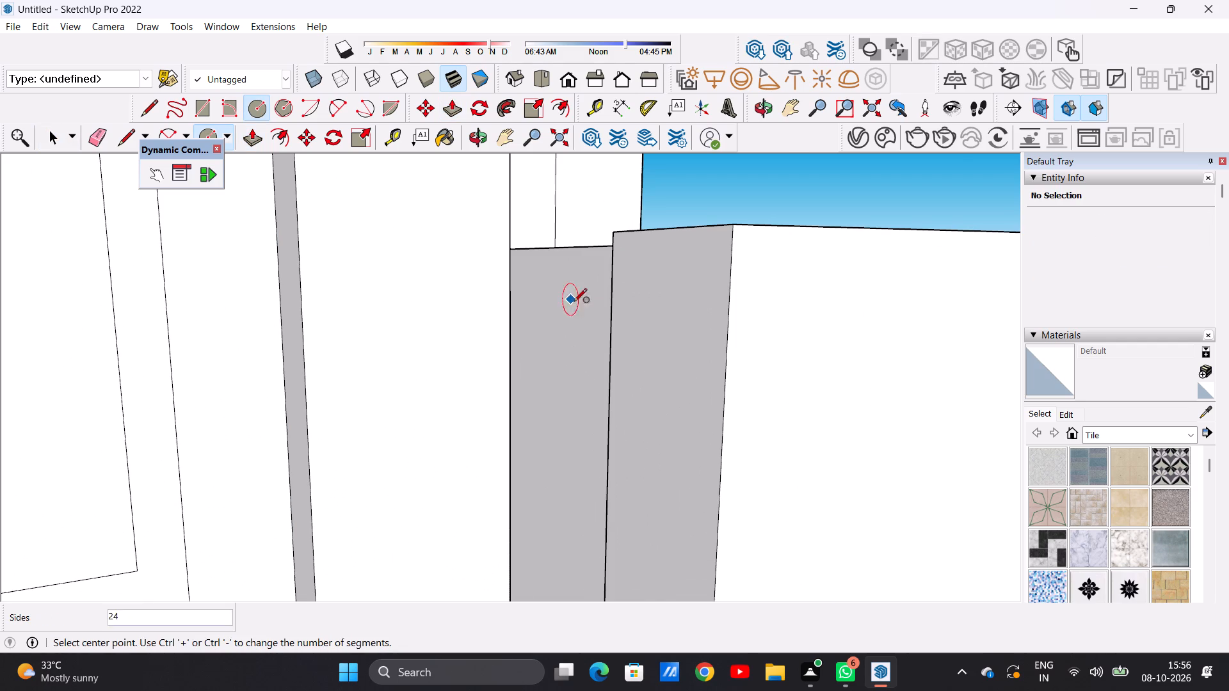
pyautogui.scroll(-2, 577, 305)
pyautogui.moveTo(601, 337); pyautogui.dragTo(687, 337, button='middle')
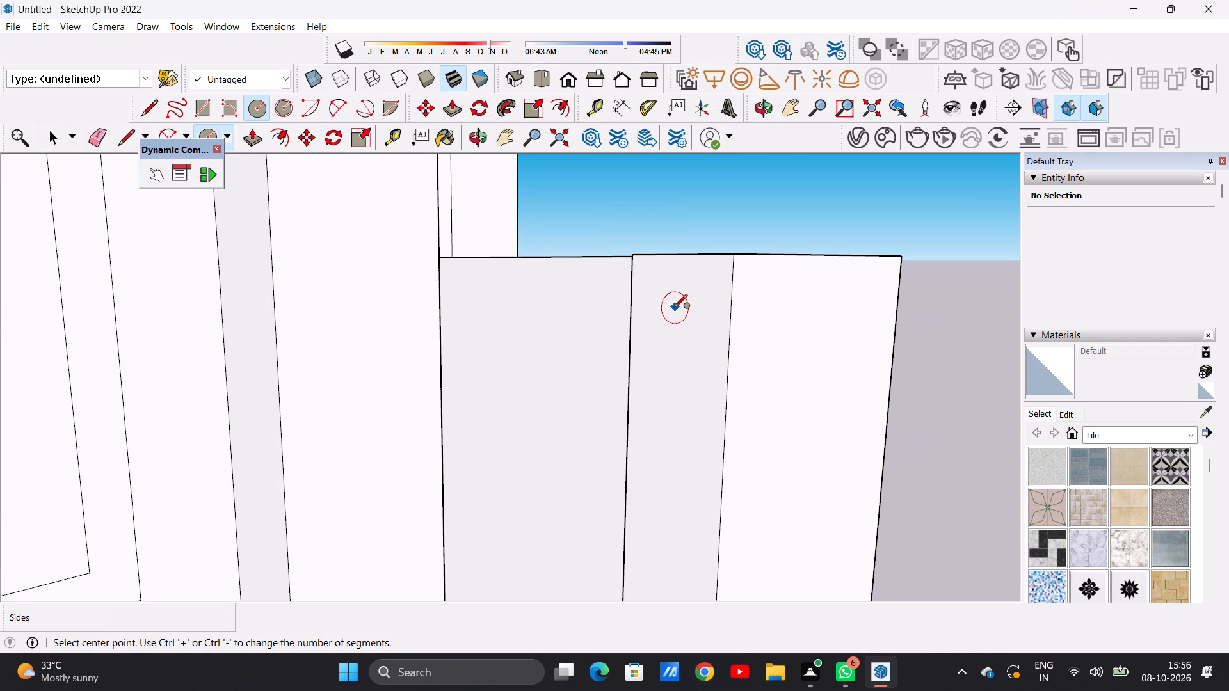
pyautogui.click(677, 319)
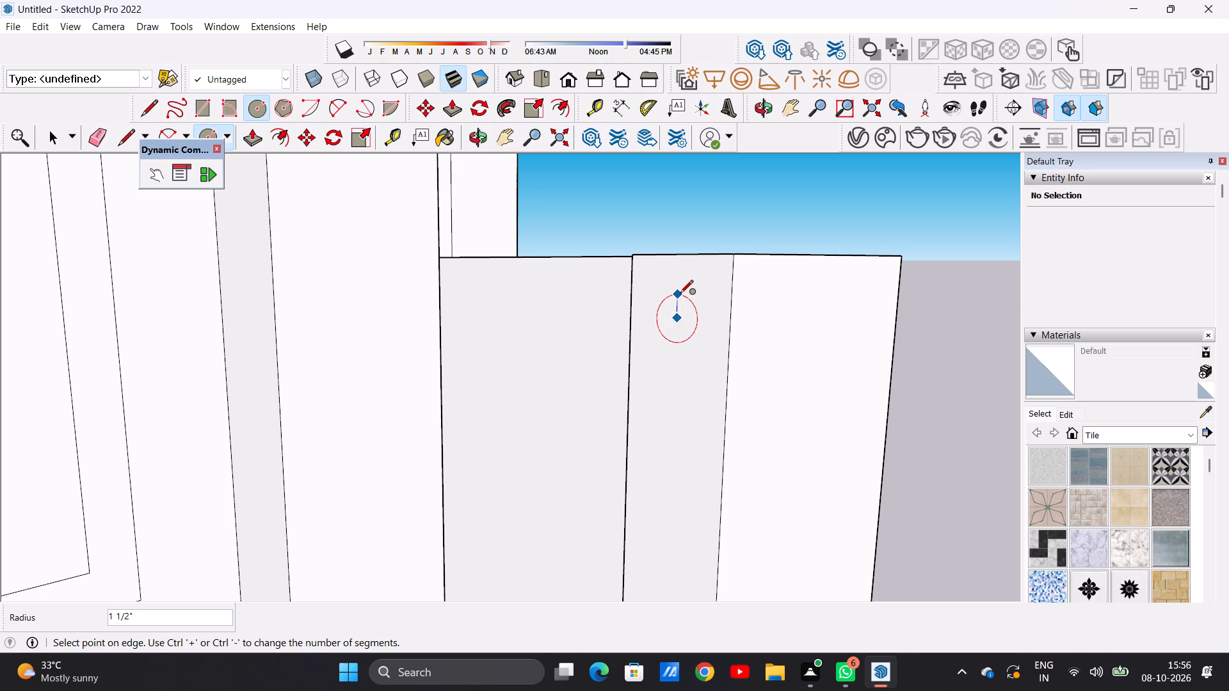
pyautogui.click(680, 296)
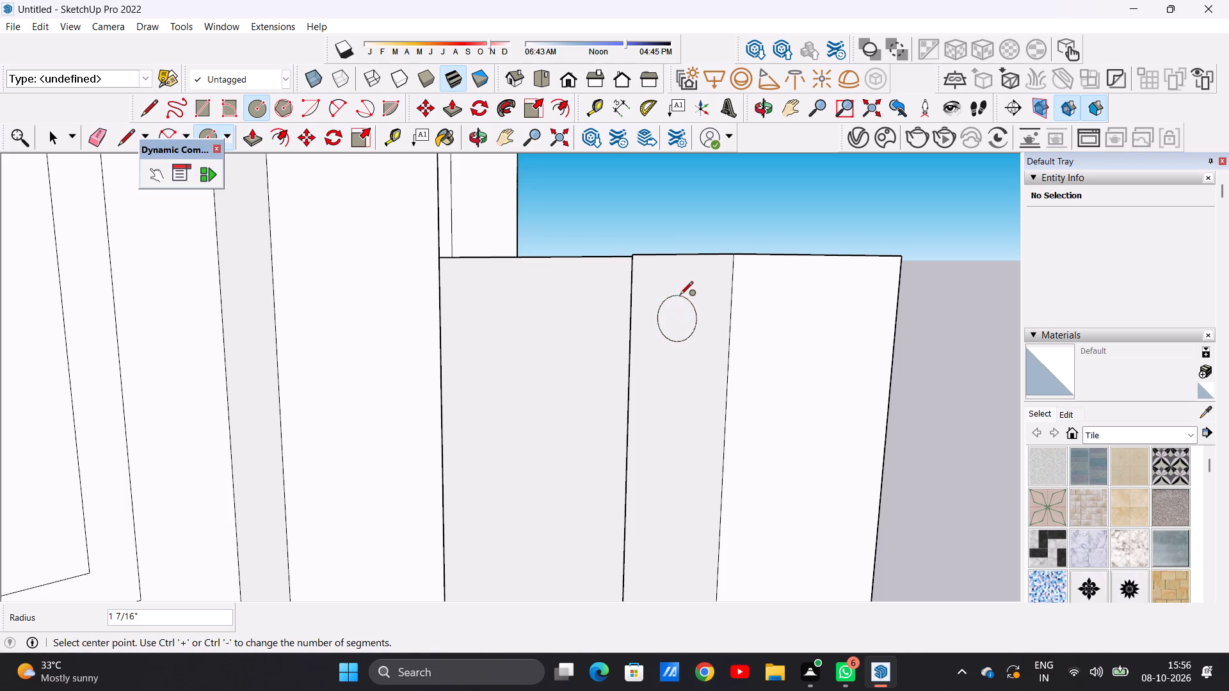
pyautogui.press('space')
# Push/Pull the circle about 11' 5" across the balcony front to meet the opposite side wall as a handrail.
pyautogui.write('p')
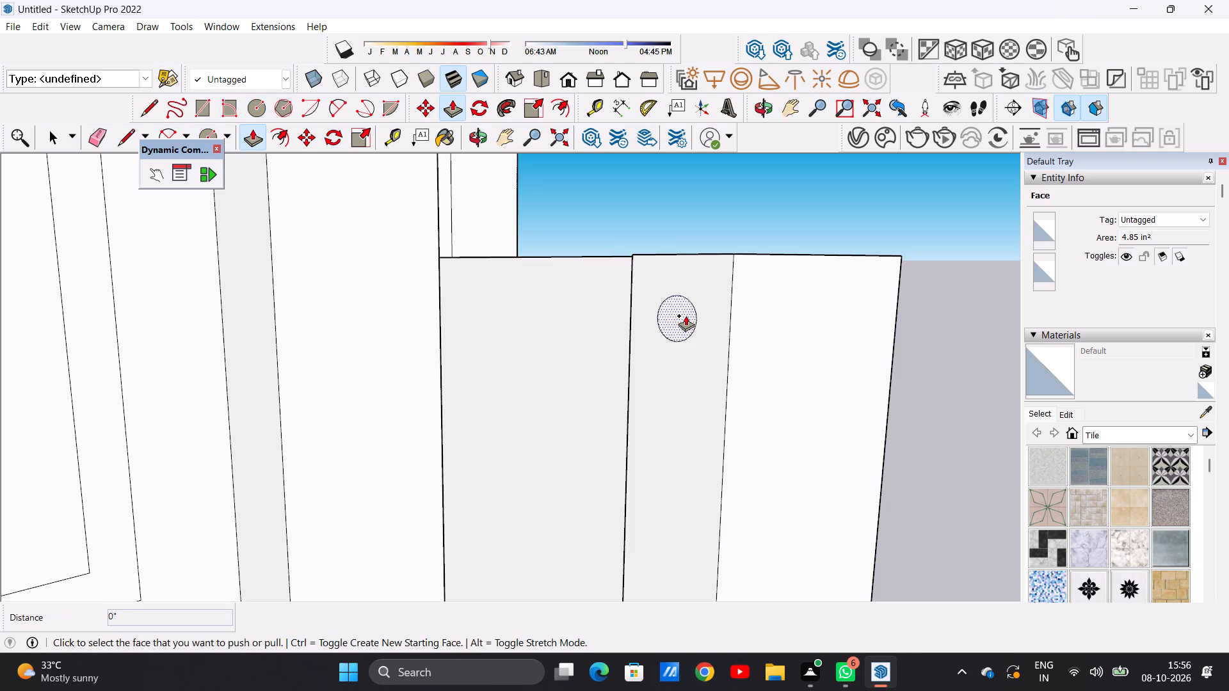
pyautogui.click(686, 315)
pyautogui.scroll(-8, 545, 390)
pyautogui.scroll(1, 547, 390)
pyautogui.scroll(-1, 547, 390)
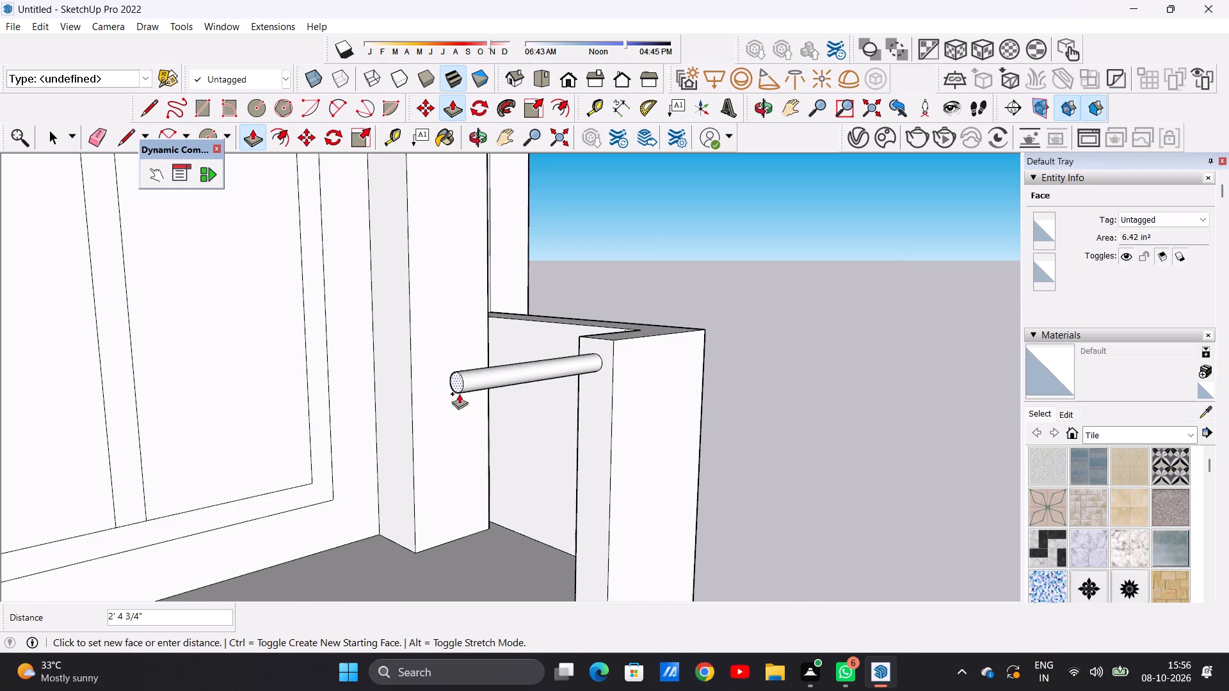
pyautogui.scroll(-13, 446, 369)
pyautogui.moveTo(494, 393); pyautogui.dragTo(239, 395, button='middle')
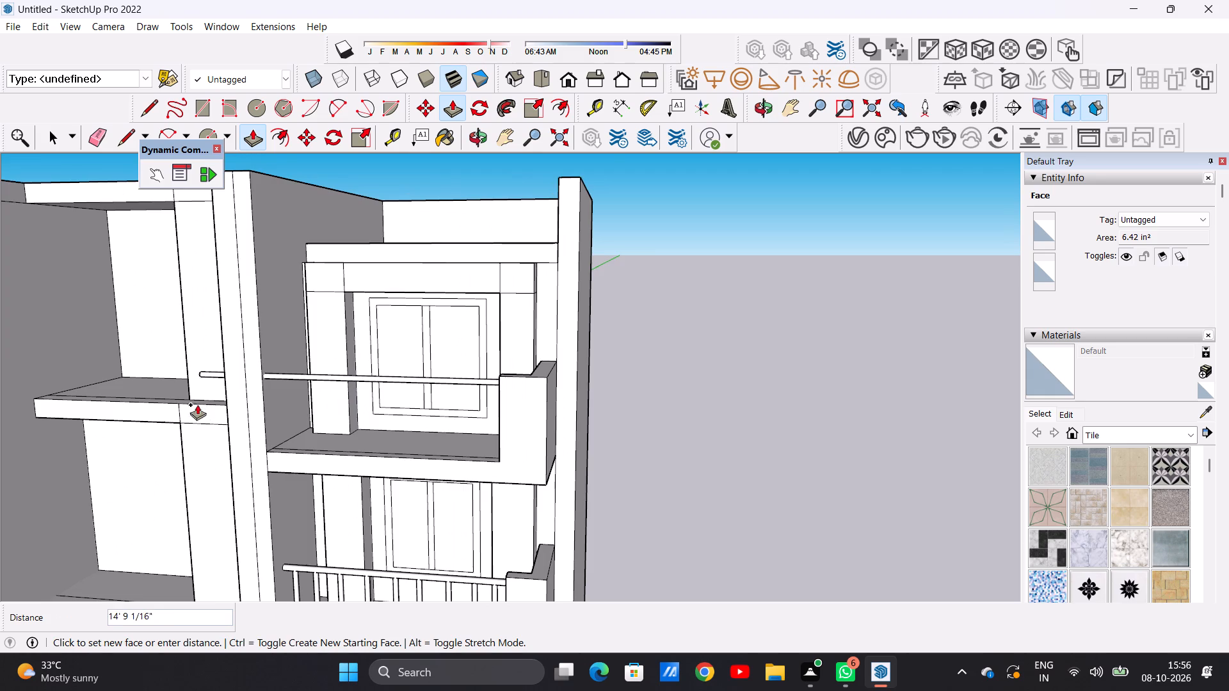
pyautogui.scroll(10, 223, 381)
pyautogui.scroll(-1, 301, 383)
pyautogui.scroll(5, 301, 383)
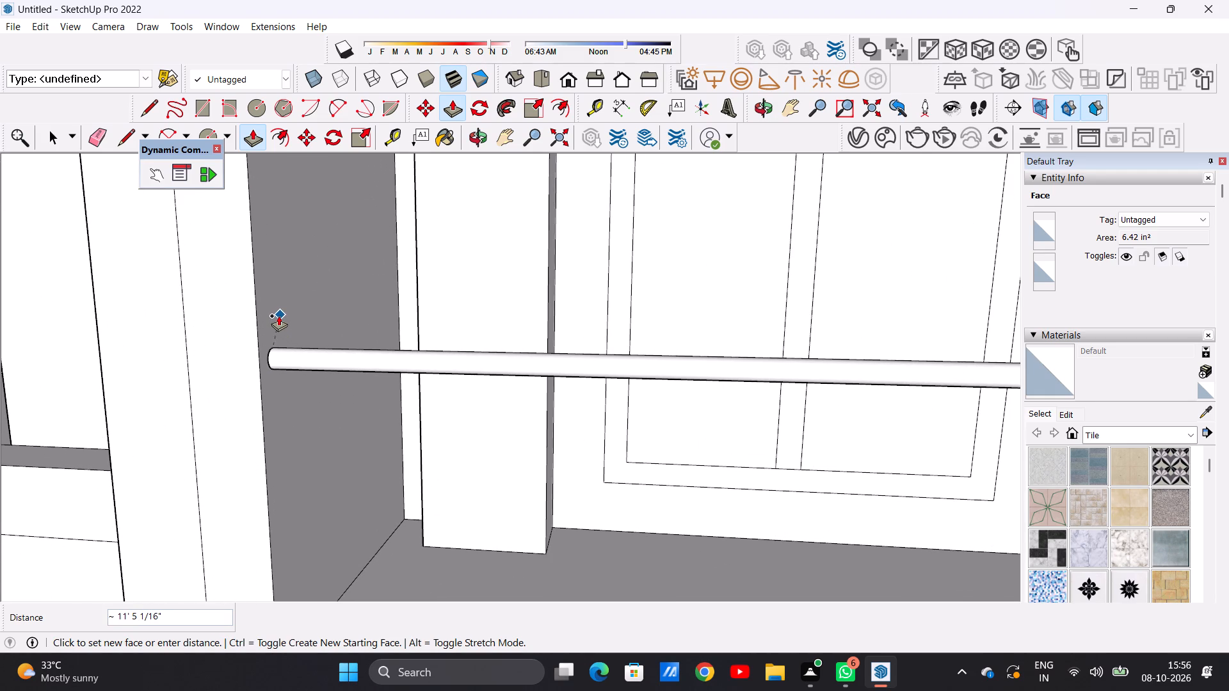
pyautogui.click(278, 315)
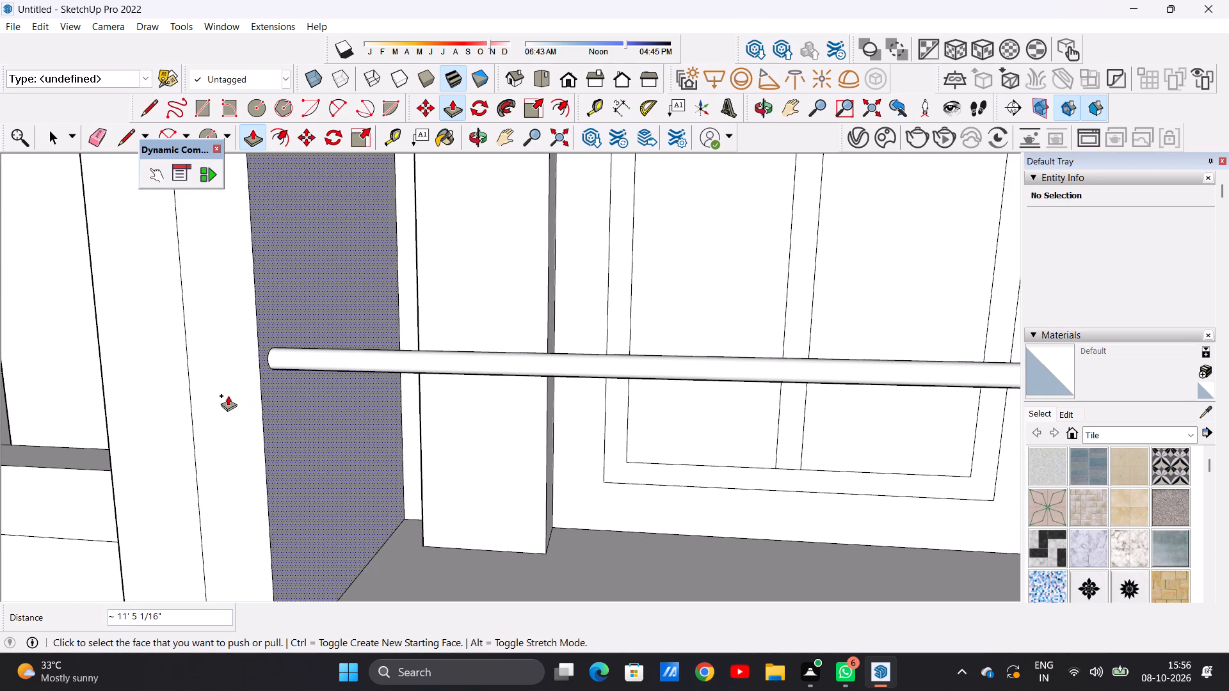
pyautogui.press('space')
# Examine the top-level handrail and balcony edge against the baluster railings on the balconies below.
pyautogui.scroll(-12, 209, 438)
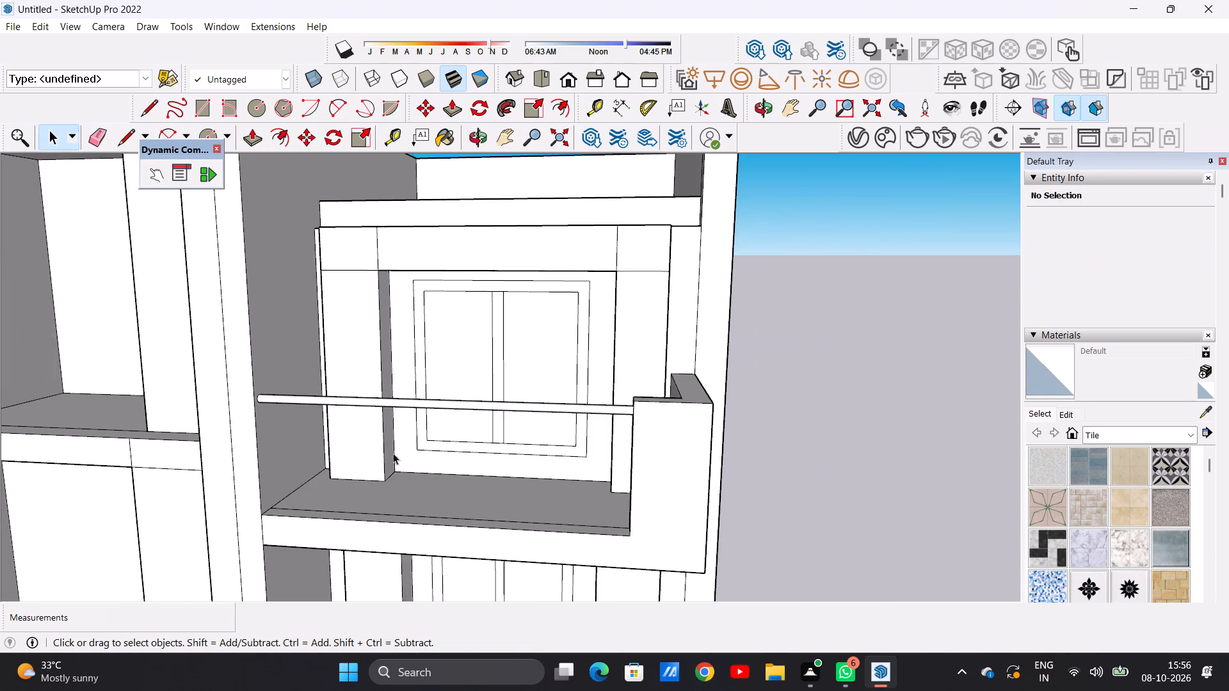
pyautogui.moveTo(394, 457); pyautogui.dragTo(444, 562, button='middle')
pyautogui.scroll(-5, 420, 304)
pyautogui.moveTo(470, 438); pyautogui.dragTo(480, 502, button='middle')
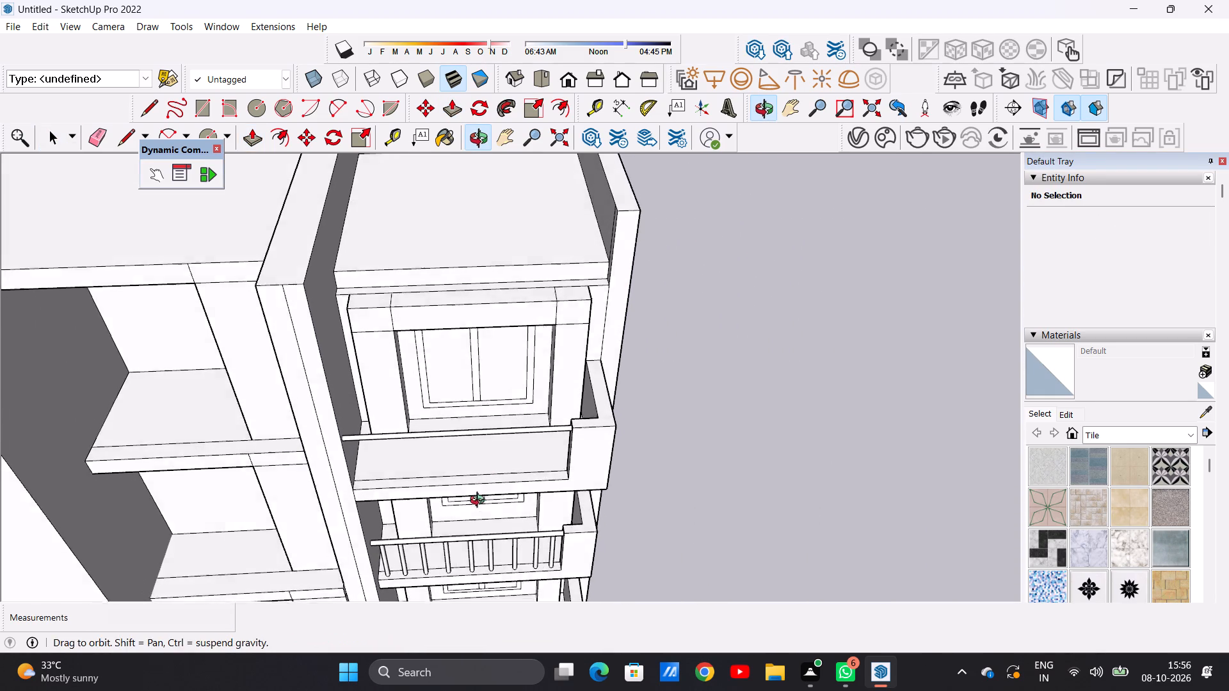
pyautogui.moveTo(480, 502); pyautogui.dragTo(480, 511, button='middle')
pyautogui.moveTo(480, 511); pyautogui.dragTo(469, 511, button='middle')
pyautogui.scroll(16, 504, 493)
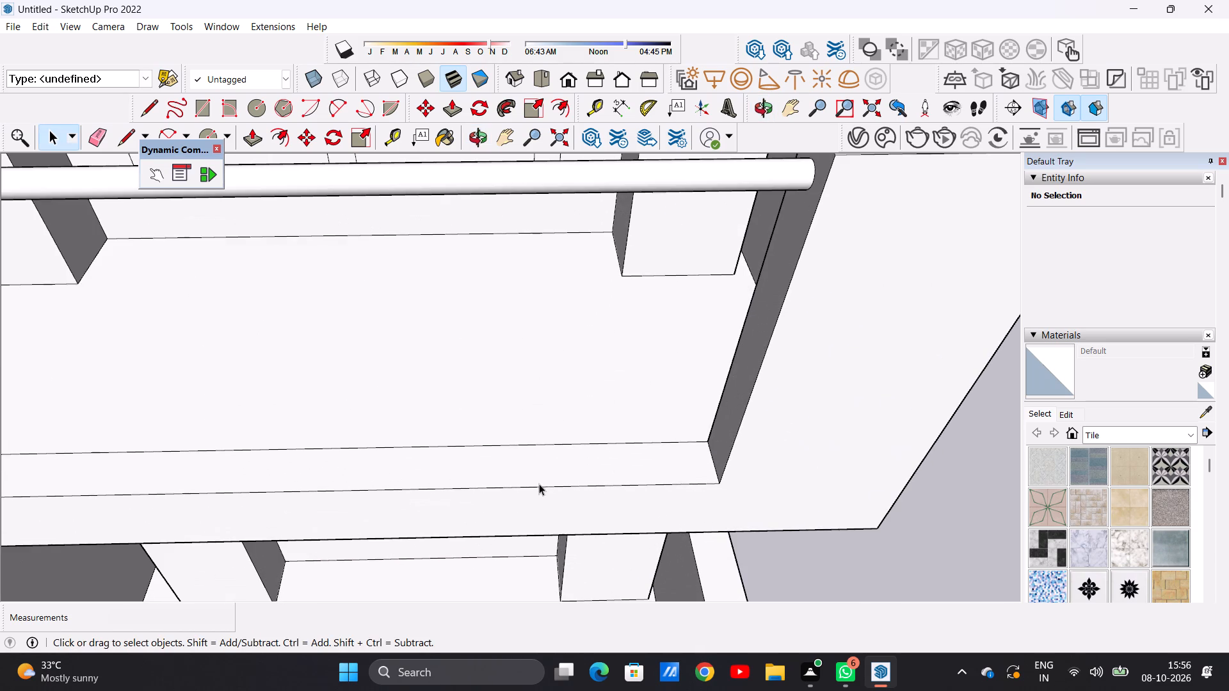
pyautogui.moveTo(599, 452); pyautogui.dragTo(594, 486, button='middle')
pyautogui.scroll(-9, 624, 435)
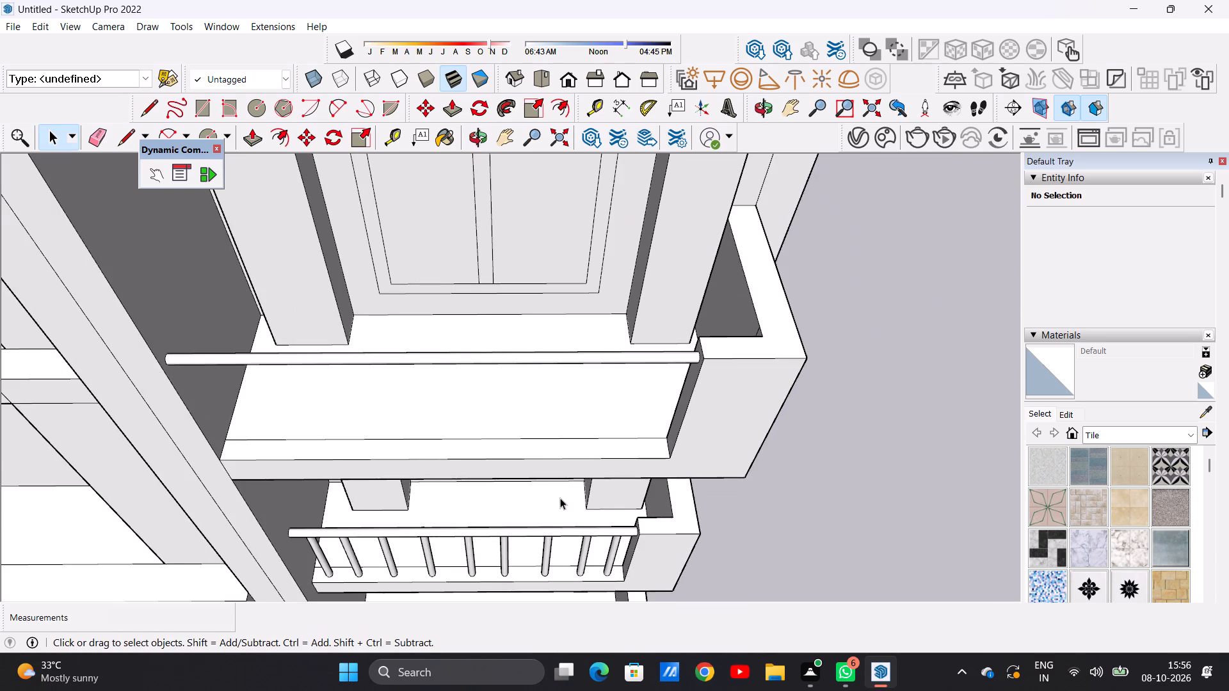
pyautogui.scroll(6, 558, 499)
pyautogui.scroll(-12, 611, 489)
pyautogui.scroll(5, 492, 511)
pyautogui.scroll(-2, 454, 479)
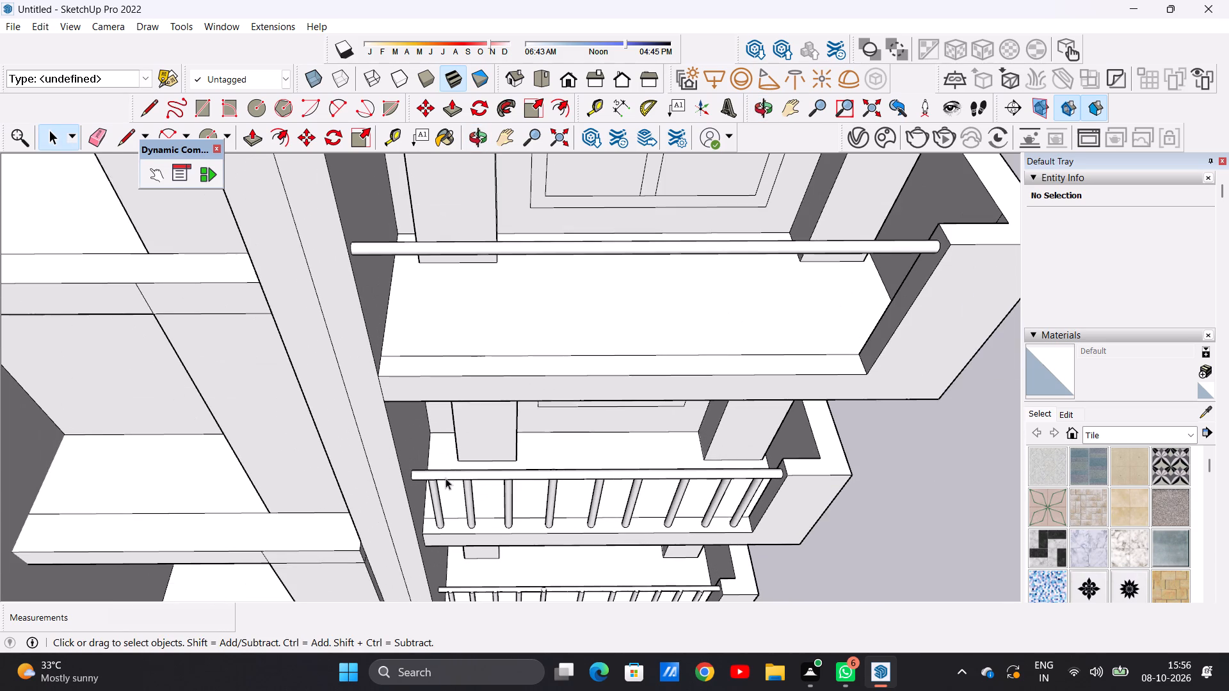
pyautogui.scroll(5, 773, 342)
pyautogui.scroll(-4, 652, 355)
pyautogui.moveTo(709, 364); pyautogui.dragTo(689, 411, button='middle')
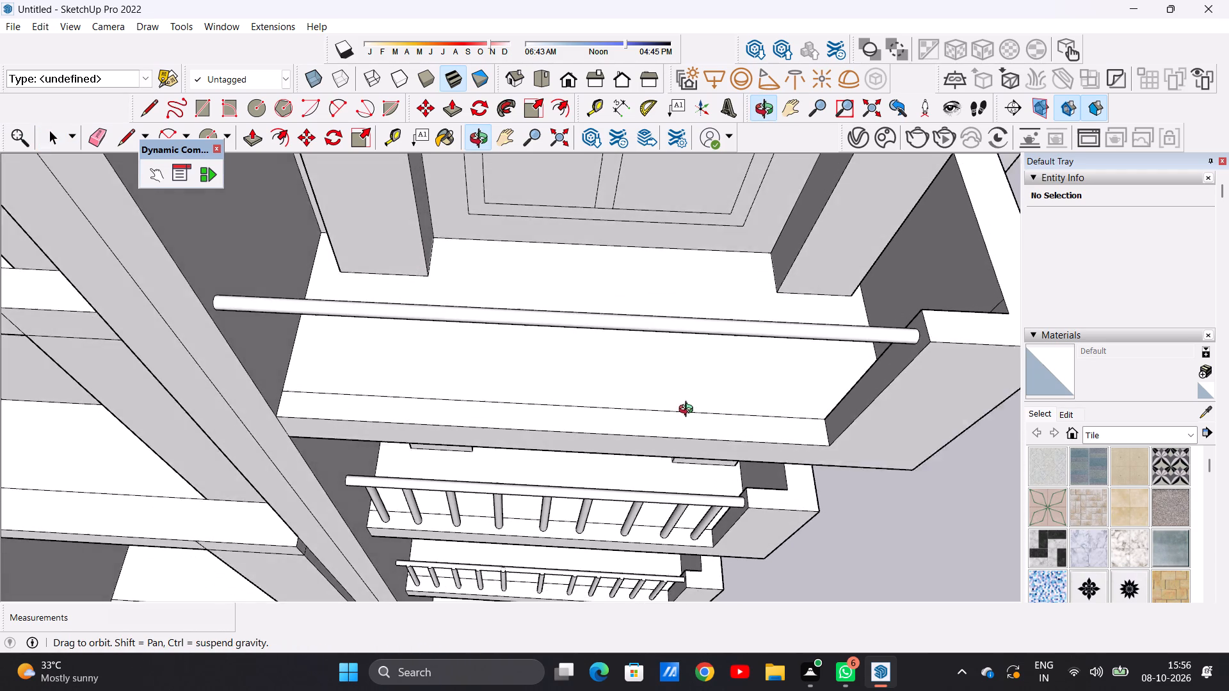
# Draw a circle about 1 3/4" in radius on the top-level balcony's front ledge, near the corner parapet, as a baluster base.
pyautogui.moveTo(689, 411); pyautogui.dragTo(688, 411, button='middle')
pyautogui.scroll(4, 763, 420)
pyautogui.press('c')
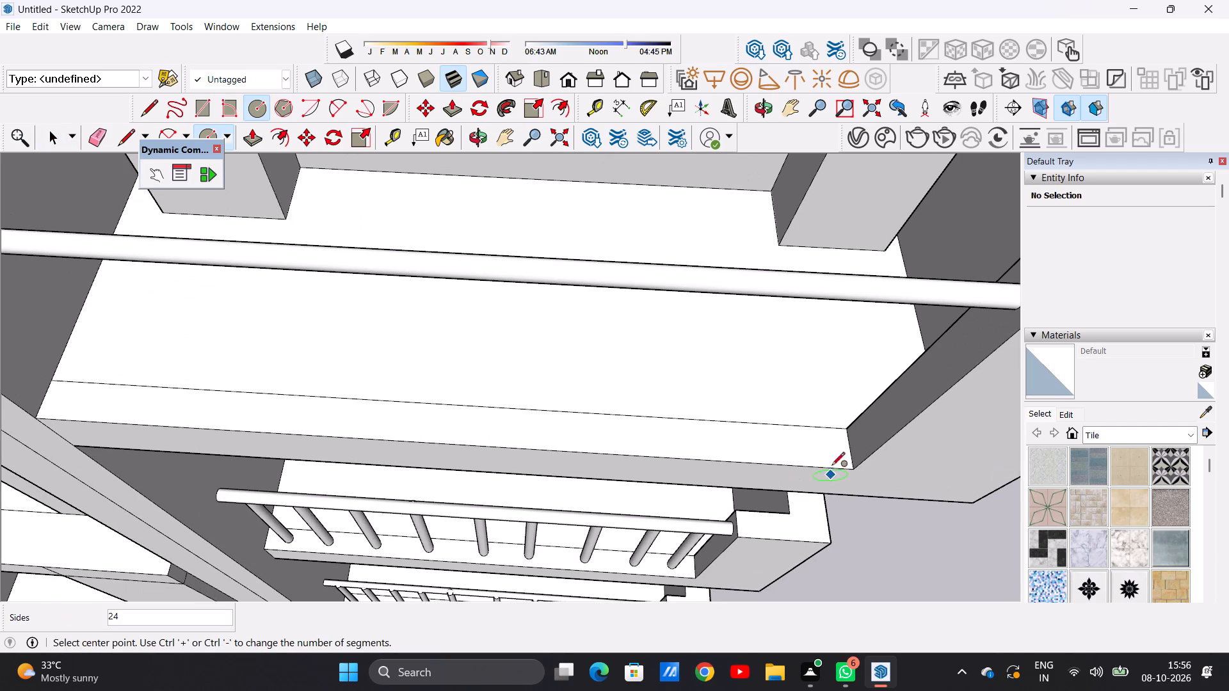
pyautogui.scroll(3, 812, 457)
pyautogui.scroll(-1, 811, 457)
pyautogui.scroll(1, 811, 457)
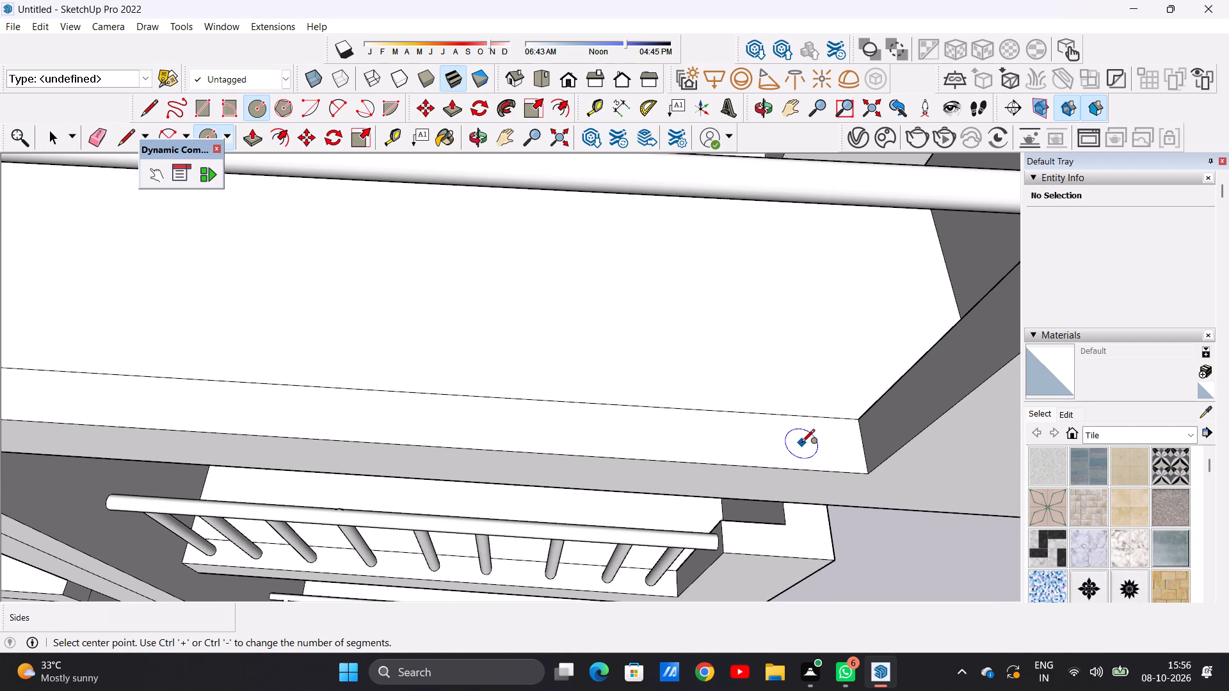
pyautogui.click(760, 441)
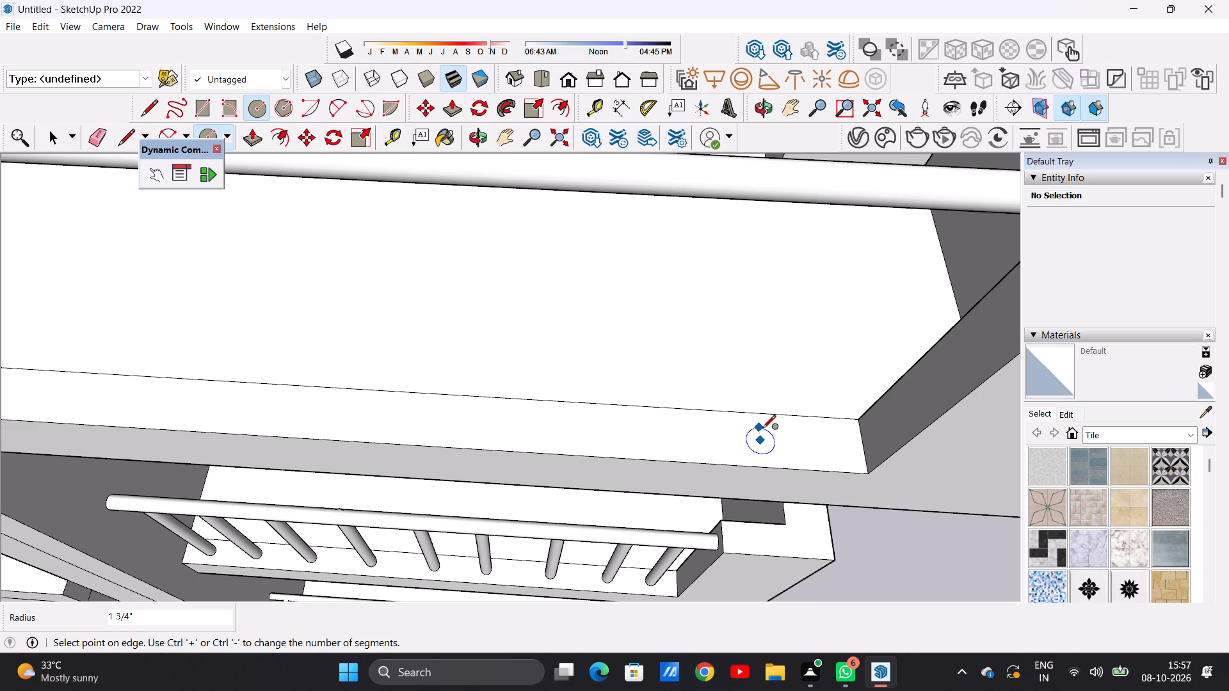
pyautogui.click(762, 429)
pyautogui.press('space')
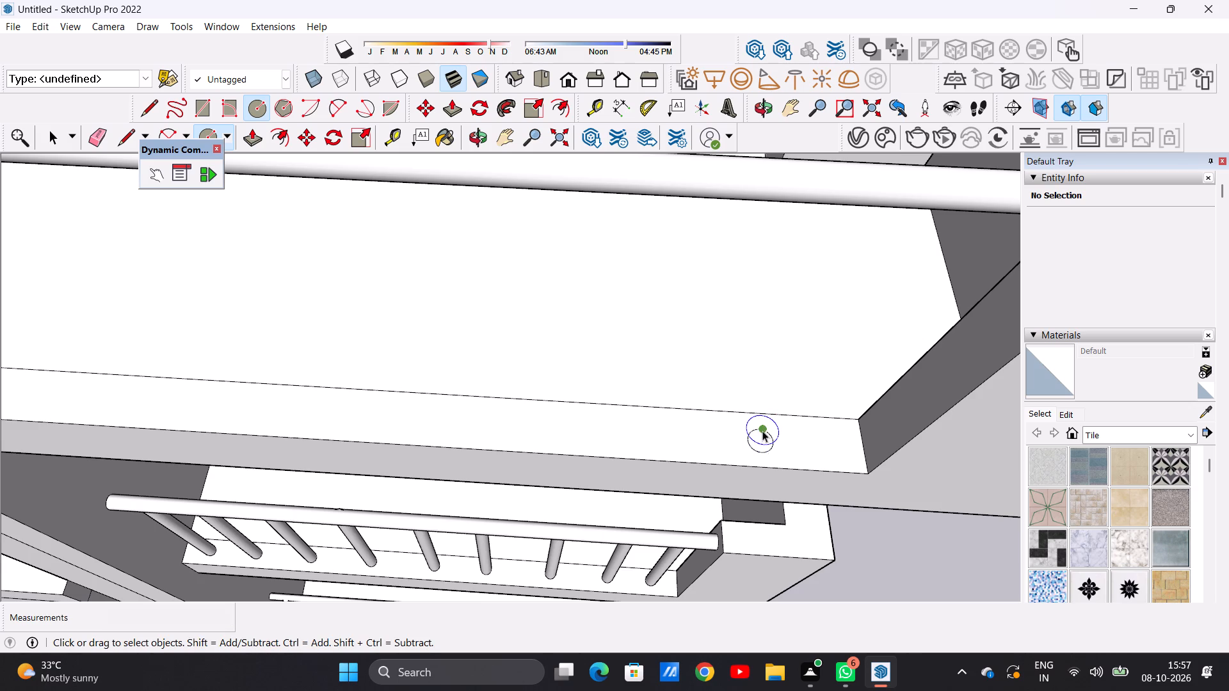
# Copy the circle and its face about 9' 6" along the front ledge to the opposite end.
pyautogui.doubleClick(764, 449)
pyautogui.press('m')
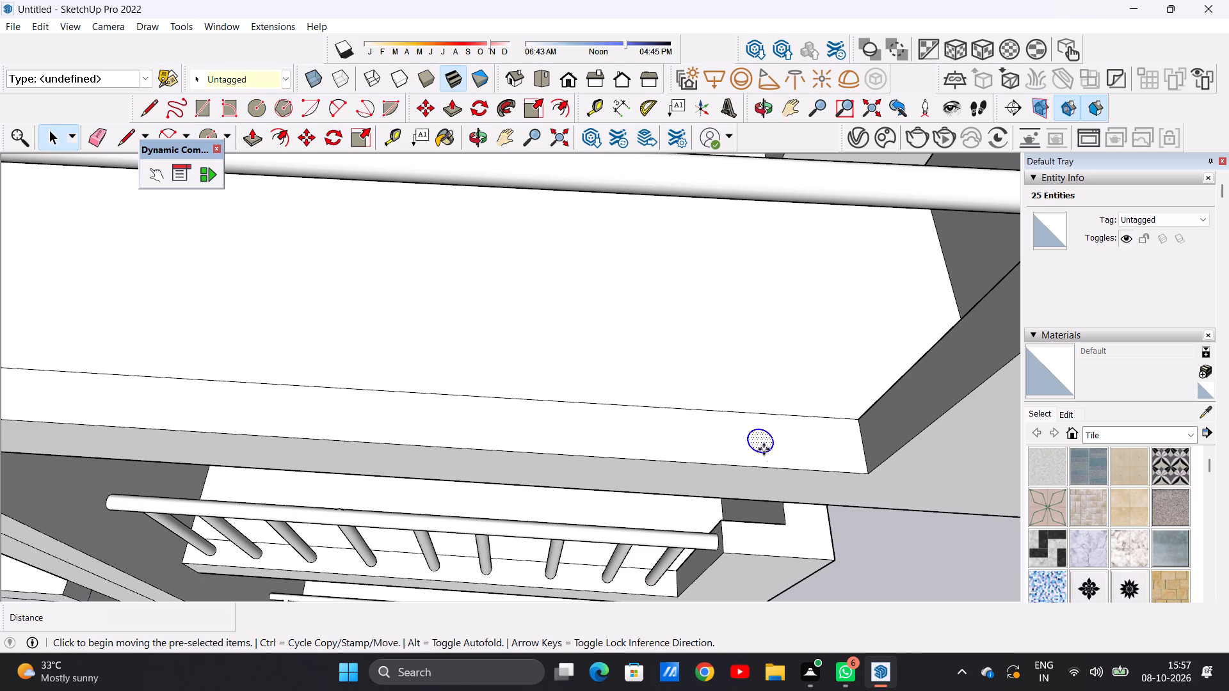
pyautogui.click(764, 453)
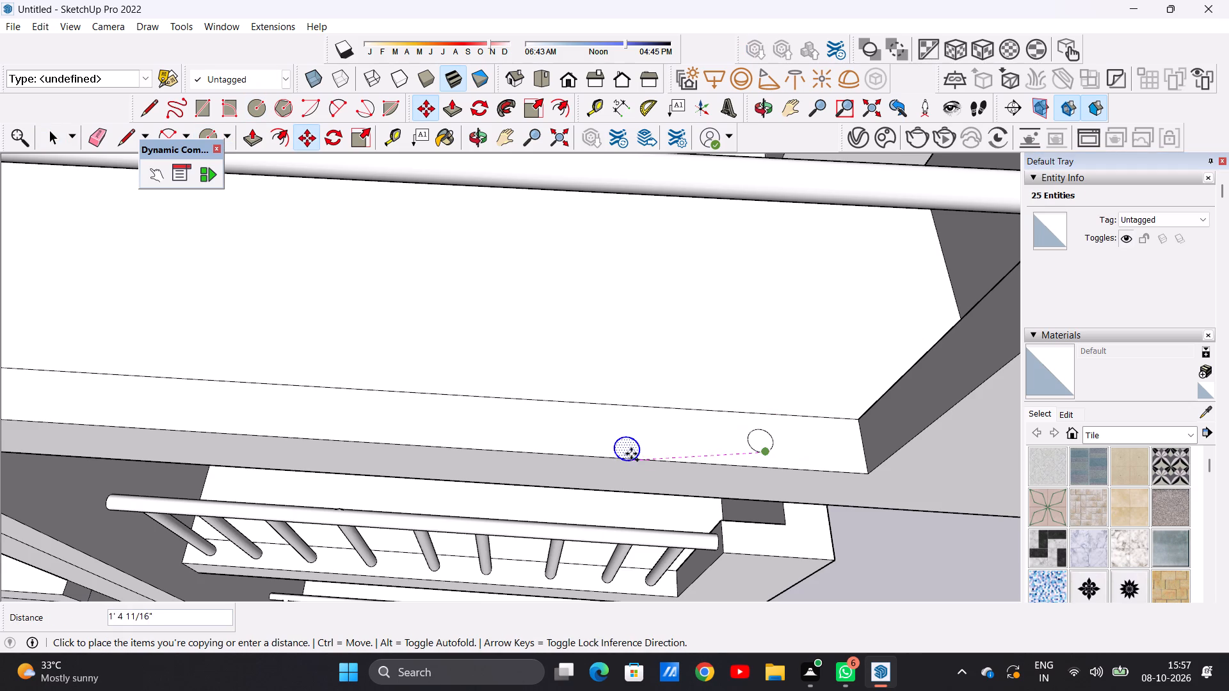
pyautogui.scroll(-7, 675, 458)
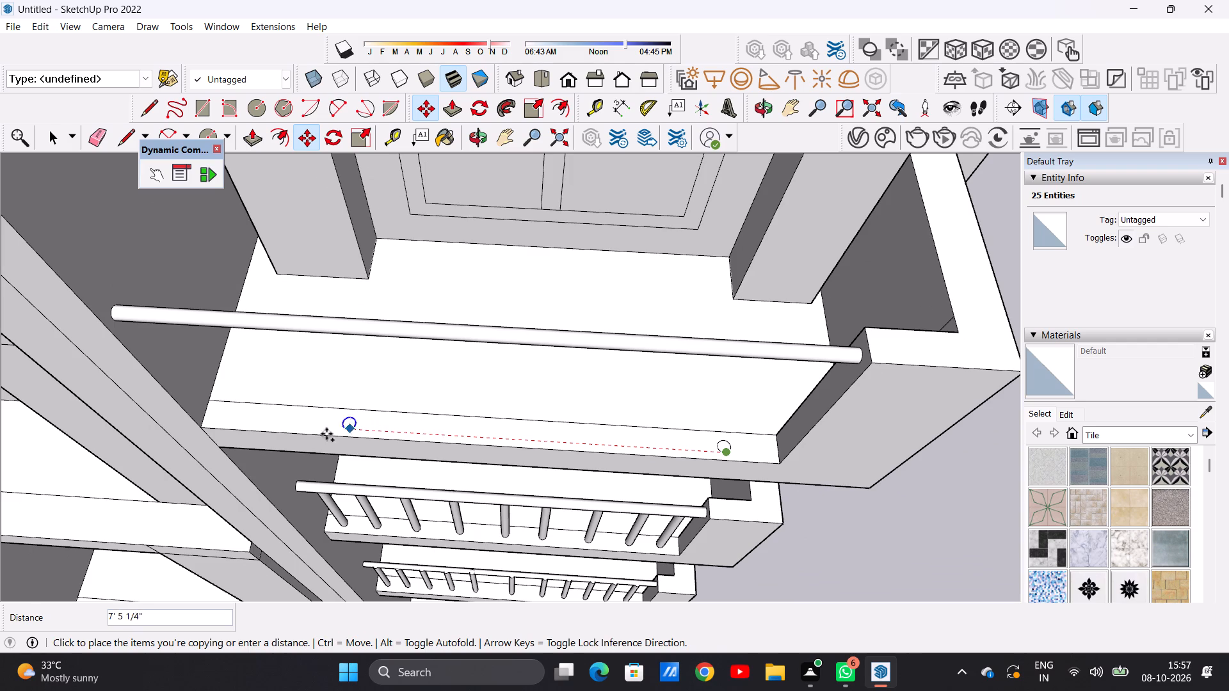
pyautogui.click(247, 416)
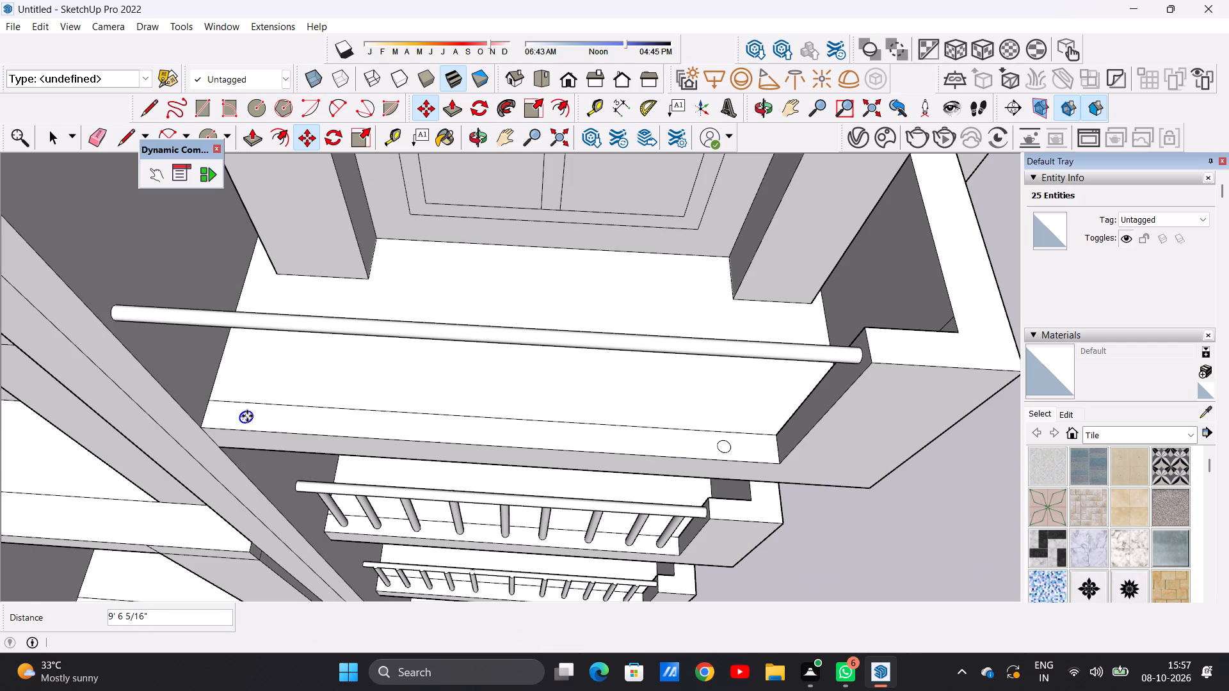
# Copy the circle four more times along the front ledge, adding two inward from each end circle.
pyautogui.click(247, 416)
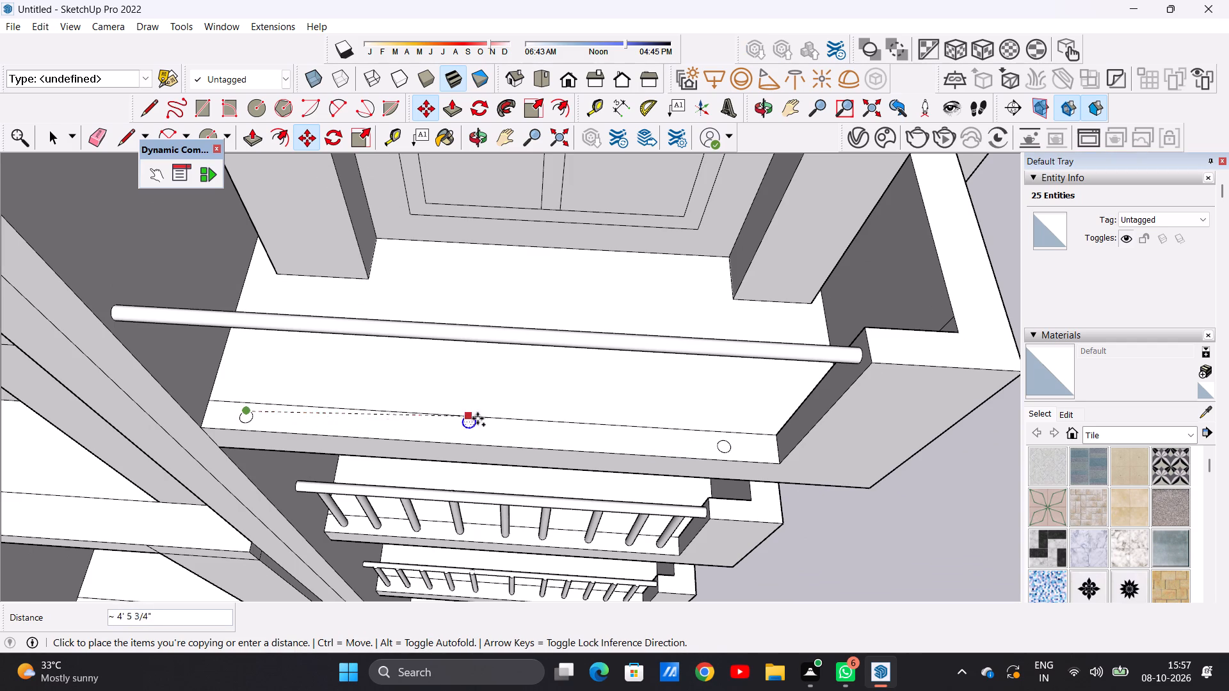
pyautogui.click(666, 441)
pyautogui.click(666, 441)
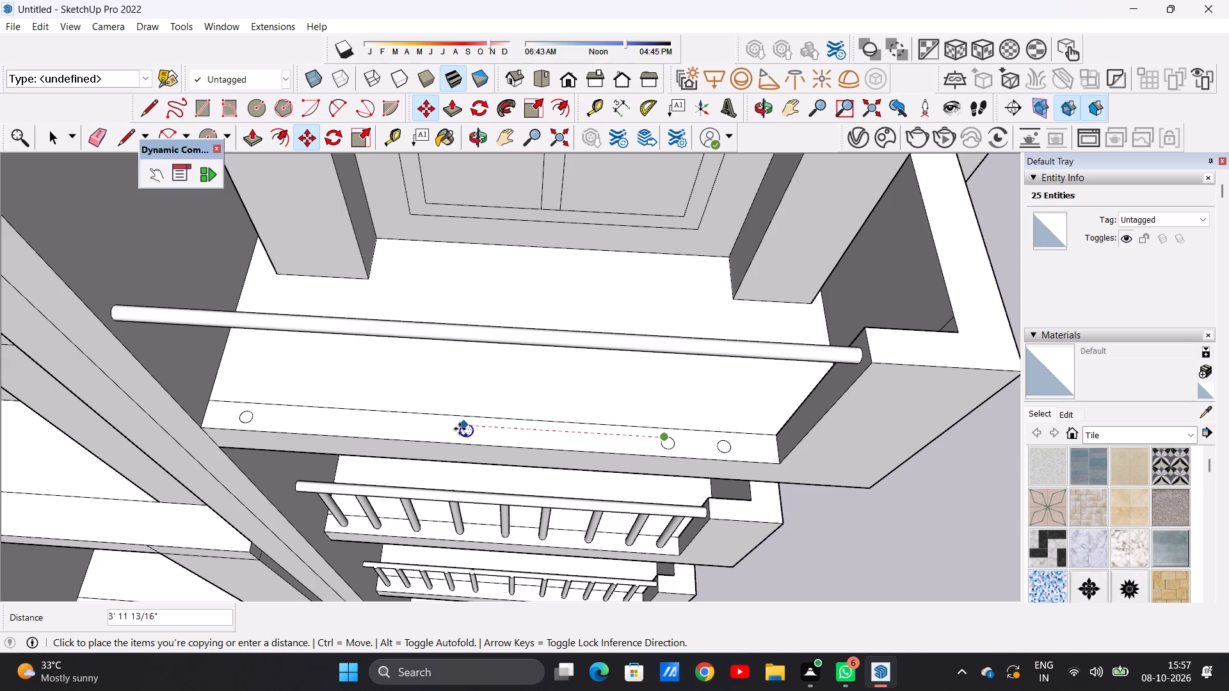
pyautogui.click(300, 421)
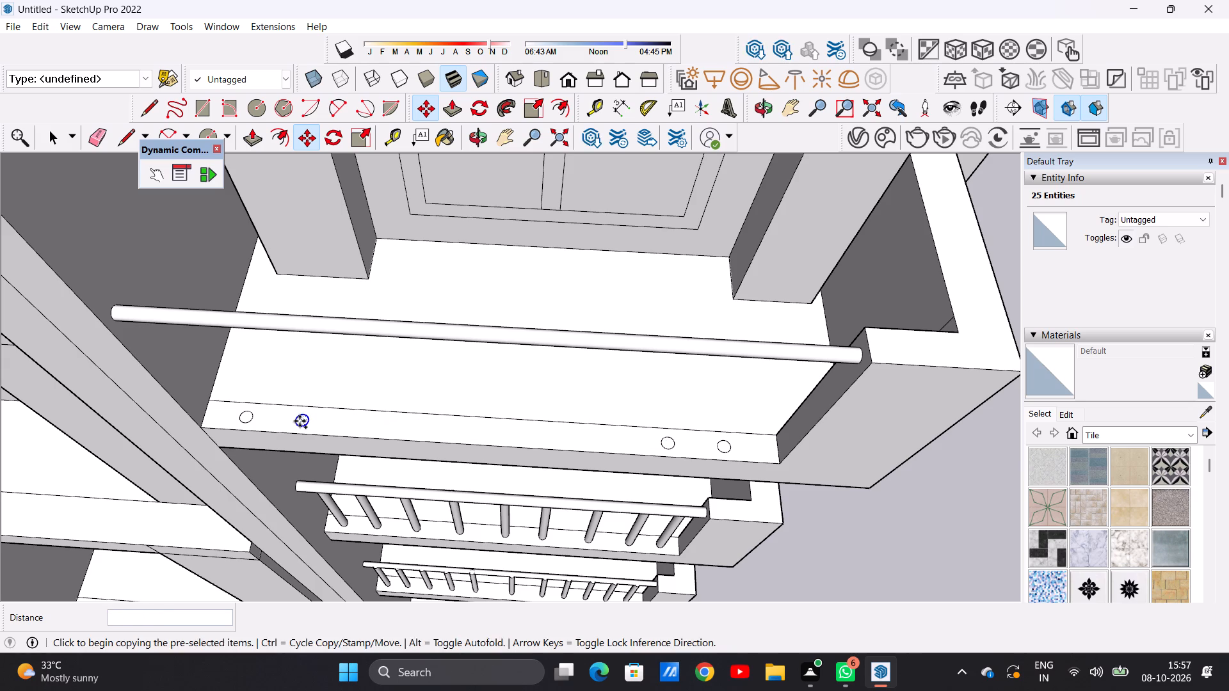
pyautogui.click(300, 421)
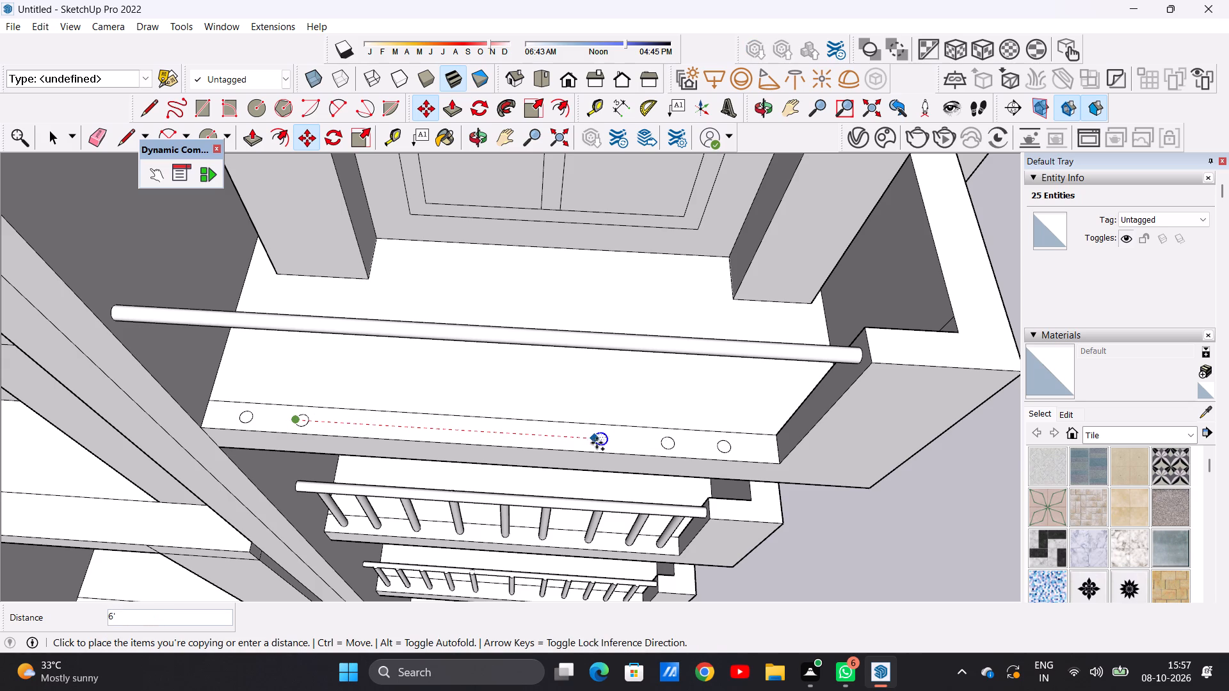
pyautogui.click(606, 442)
pyautogui.click(606, 442)
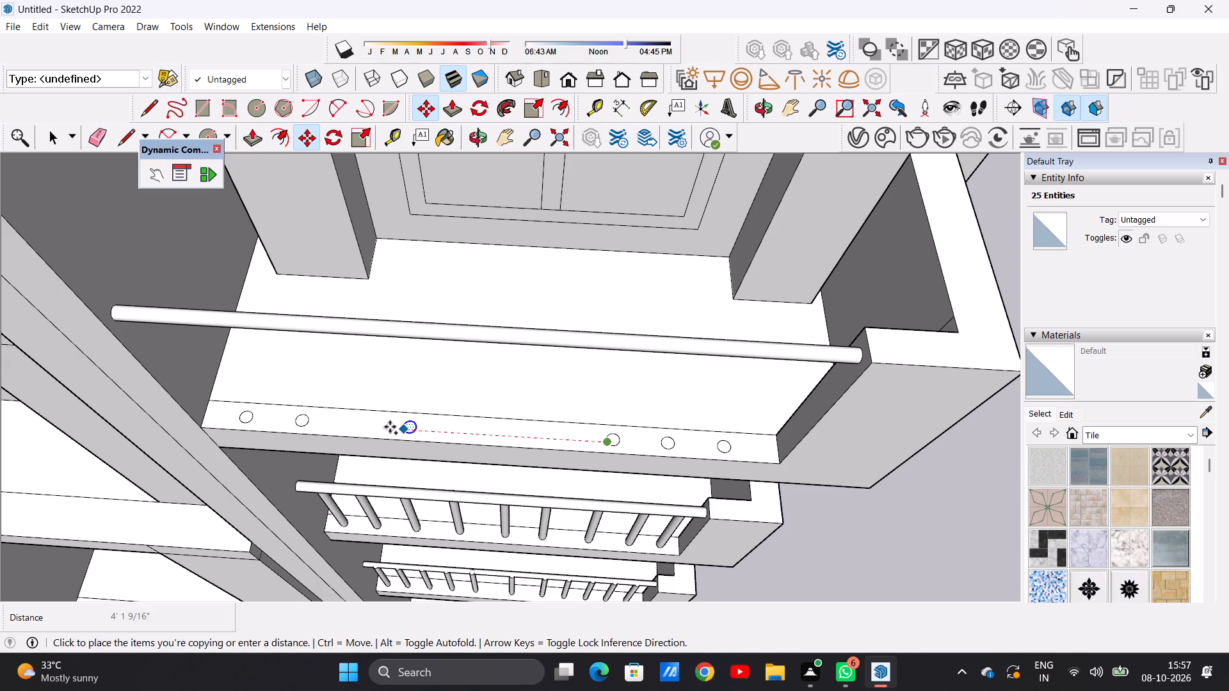
pyautogui.click(365, 427)
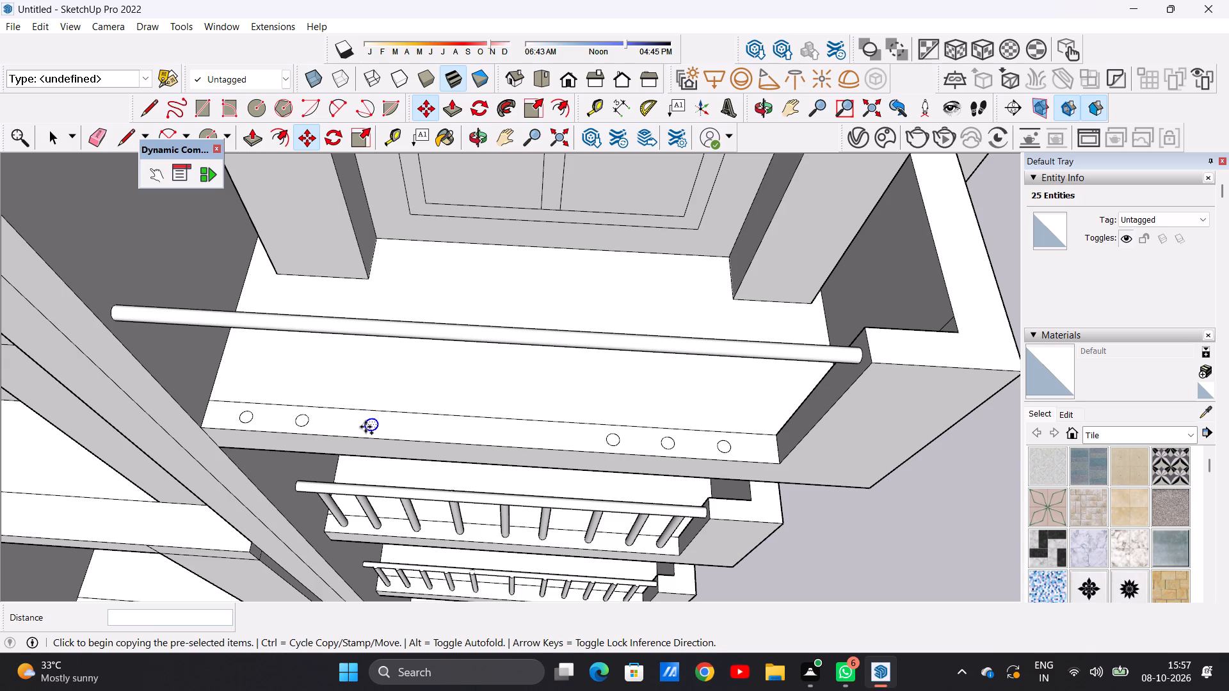
# Copy the circle three more times across the ledge's middle gap to complete an evenly spread row of nine.
pyautogui.click(365, 427)
pyautogui.click(540, 435)
pyautogui.click(543, 440)
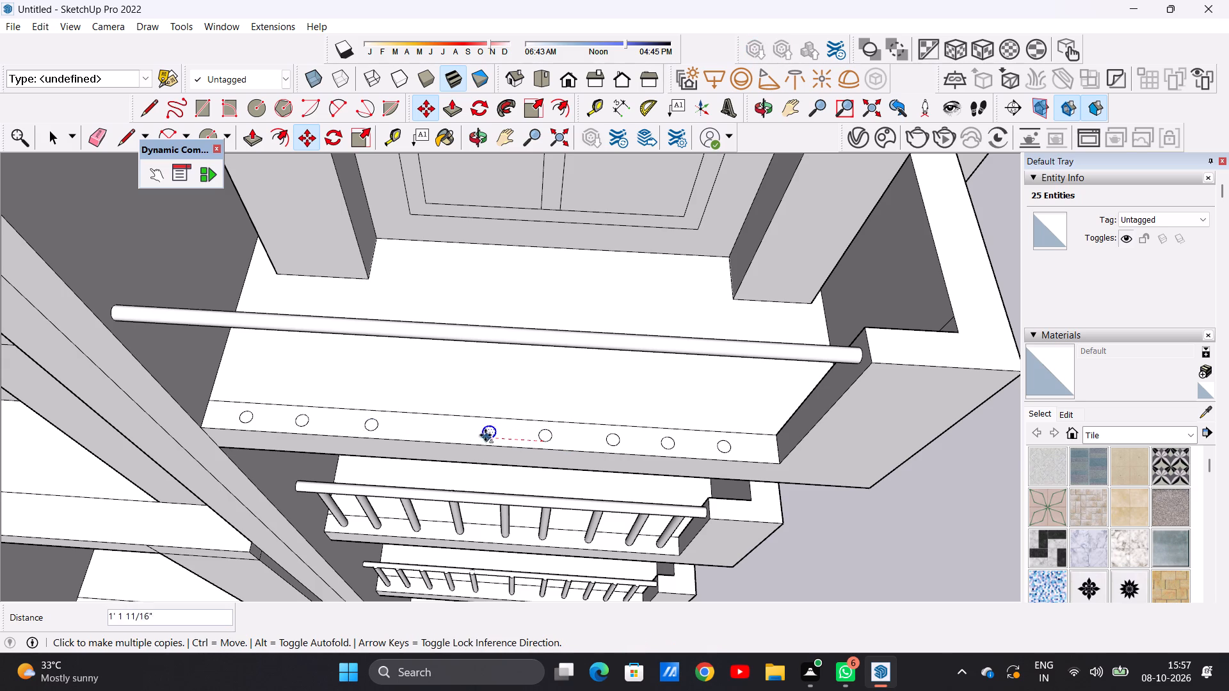
pyautogui.click(431, 434)
pyautogui.click(431, 434)
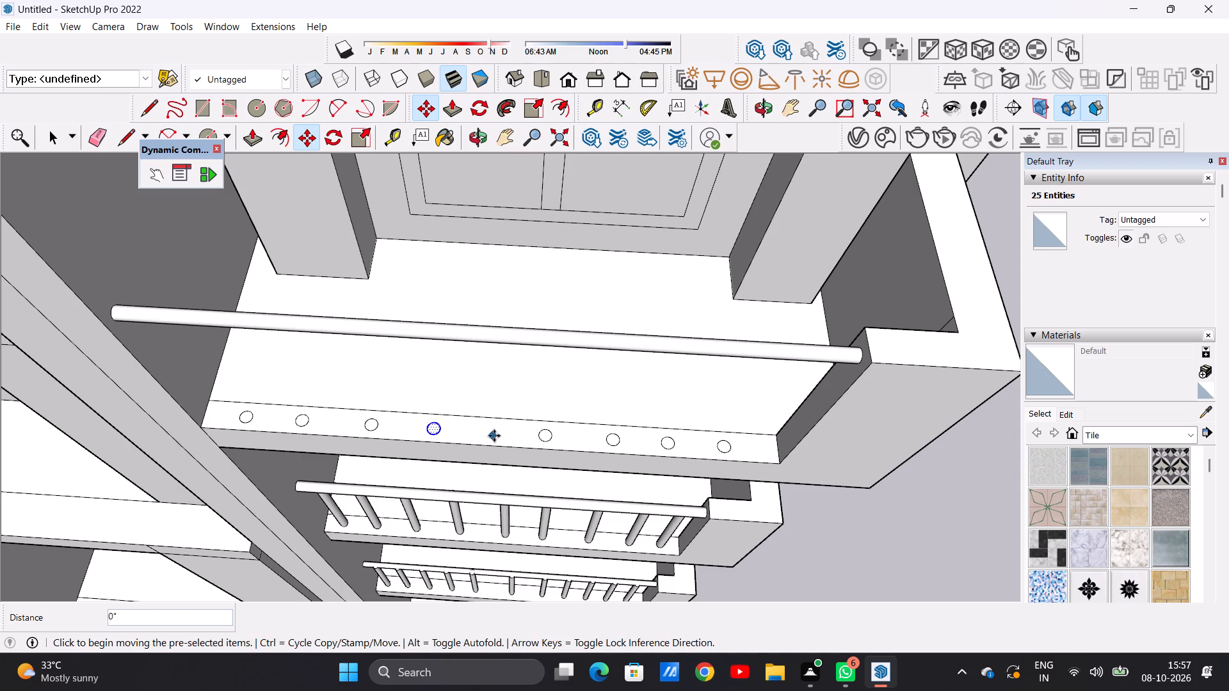
pyautogui.click(434, 436)
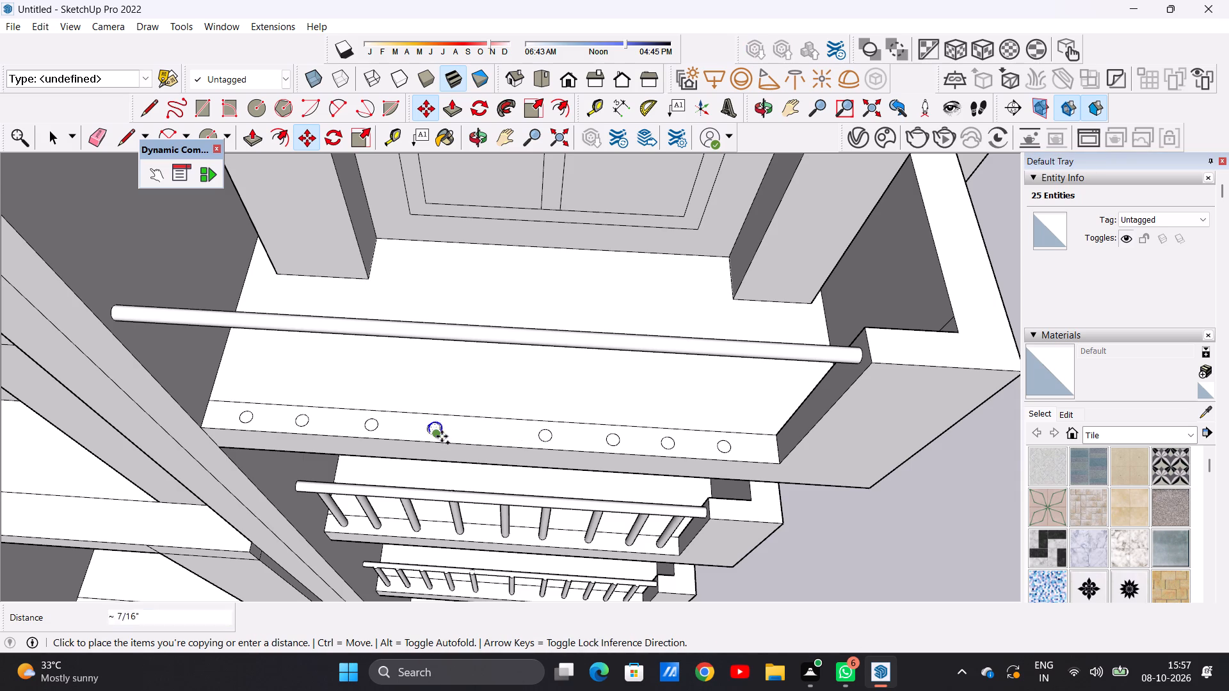
pyautogui.click(494, 439)
pyautogui.press('space')
# Push/Pull the circle nearest the corner parapet up about 3' 8 7/16" to meet the handrail as a baluster.
pyautogui.scroll(-6, 380, 282)
pyautogui.scroll(1, 380, 281)
pyautogui.scroll(-5, 385, 289)
pyautogui.moveTo(797, 390); pyautogui.dragTo(805, 394)
pyautogui.scroll(12, 495, 362)
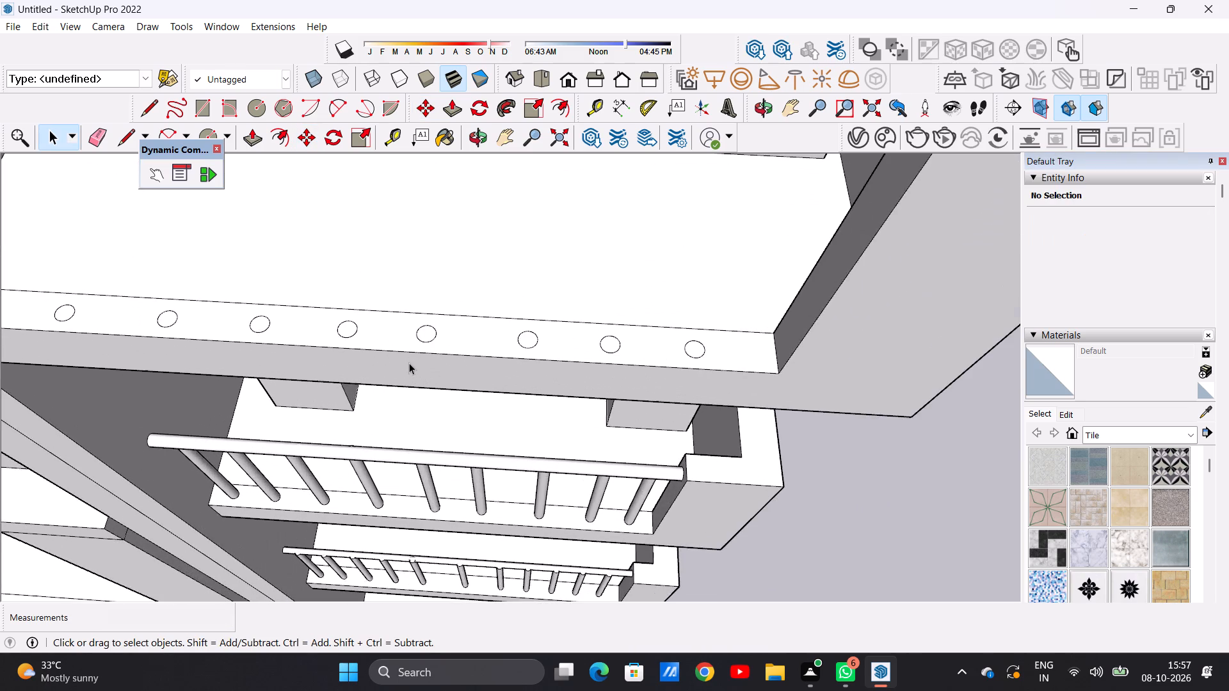
pyautogui.moveTo(444, 359); pyautogui.dragTo(463, 411, button='middle')
pyautogui.scroll(-4, 444, 309)
pyautogui.scroll(3, 605, 369)
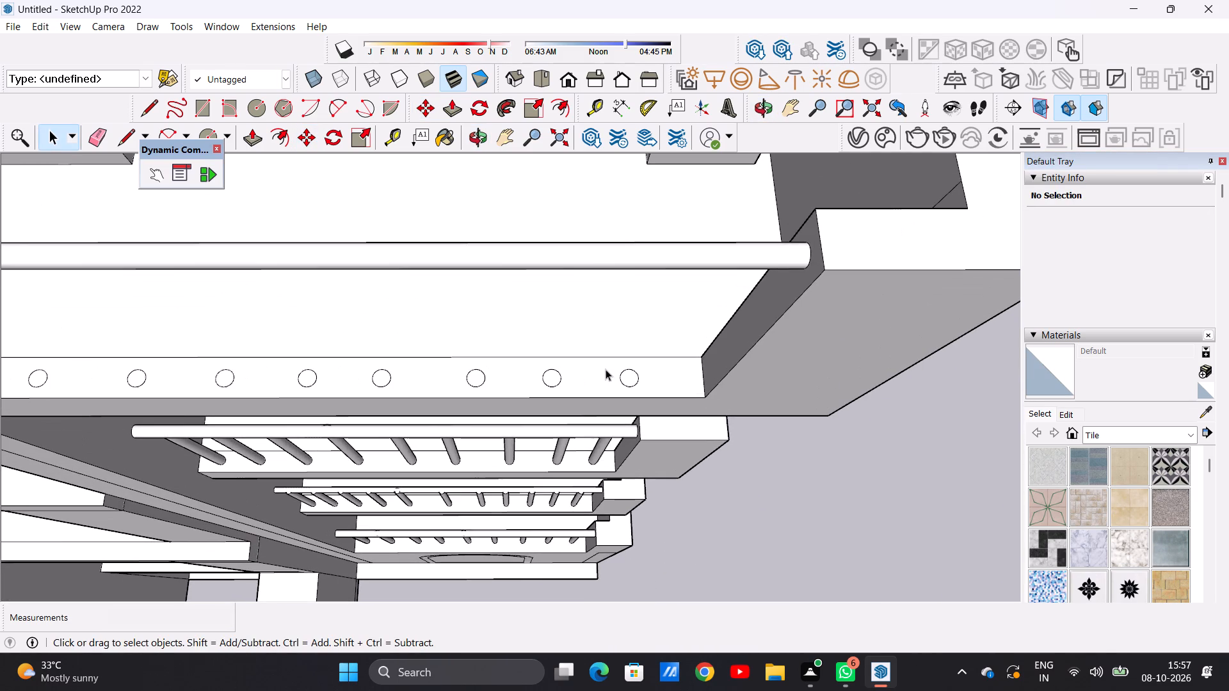
pyautogui.press('p')
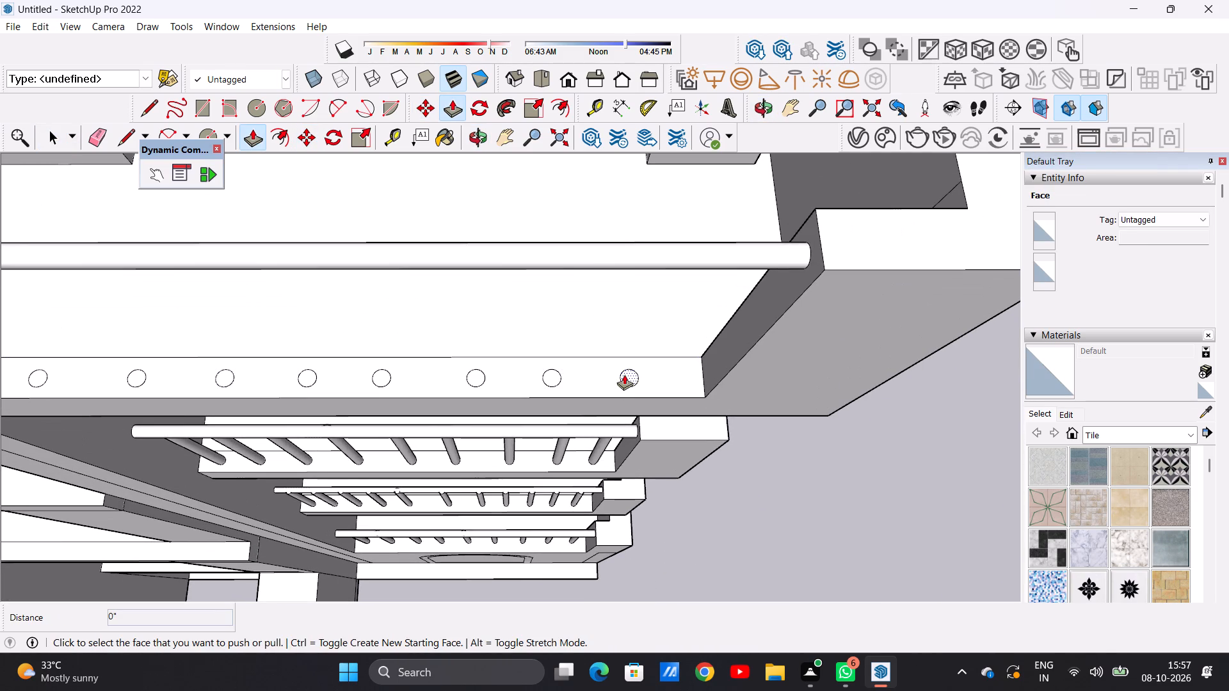
pyautogui.click(624, 374)
pyautogui.scroll(4, 667, 267)
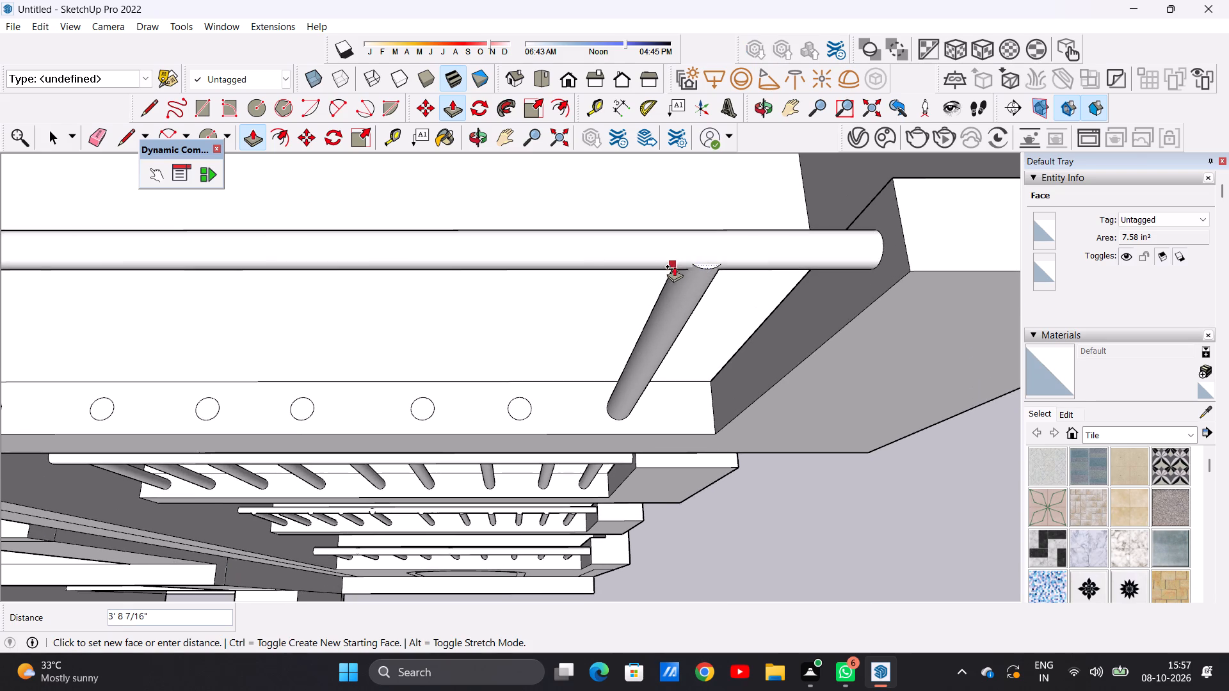
pyautogui.moveTo(716, 306); pyautogui.dragTo(714, 227, button='middle')
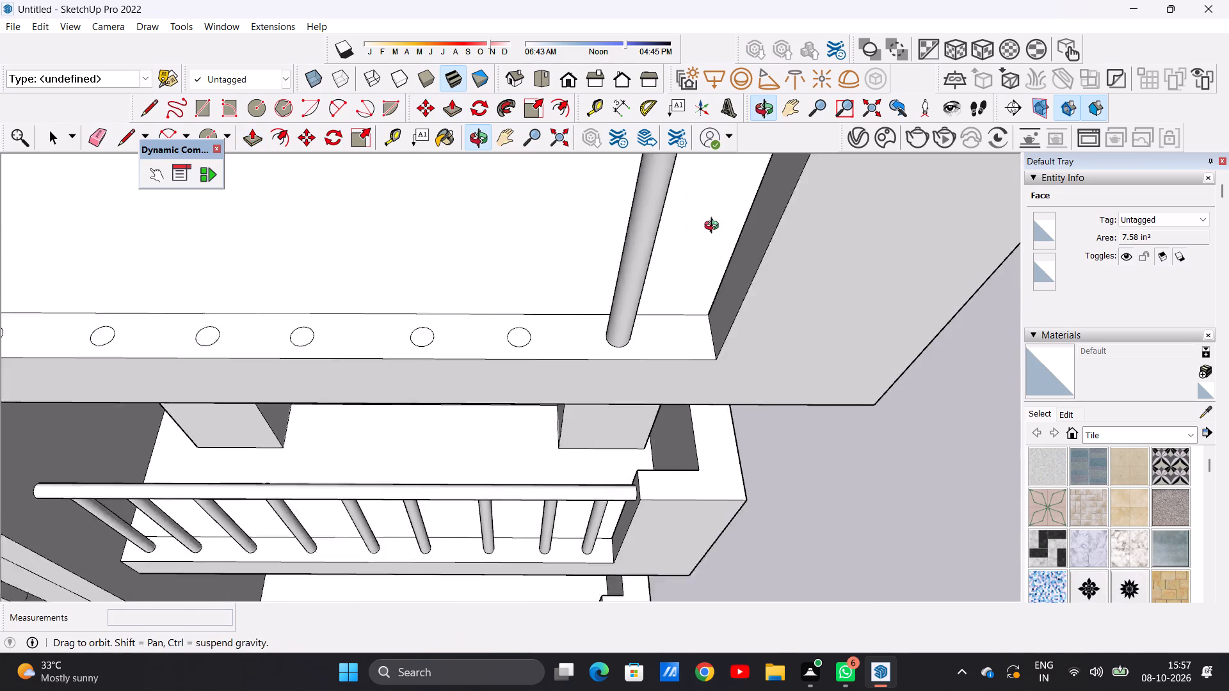
pyautogui.moveTo(714, 227); pyautogui.dragTo(711, 218, button='middle')
pyautogui.scroll(-16, 686, 341)
pyautogui.moveTo(671, 343); pyautogui.dragTo(671, 239, button='middle')
pyautogui.scroll(-4, 671, 288)
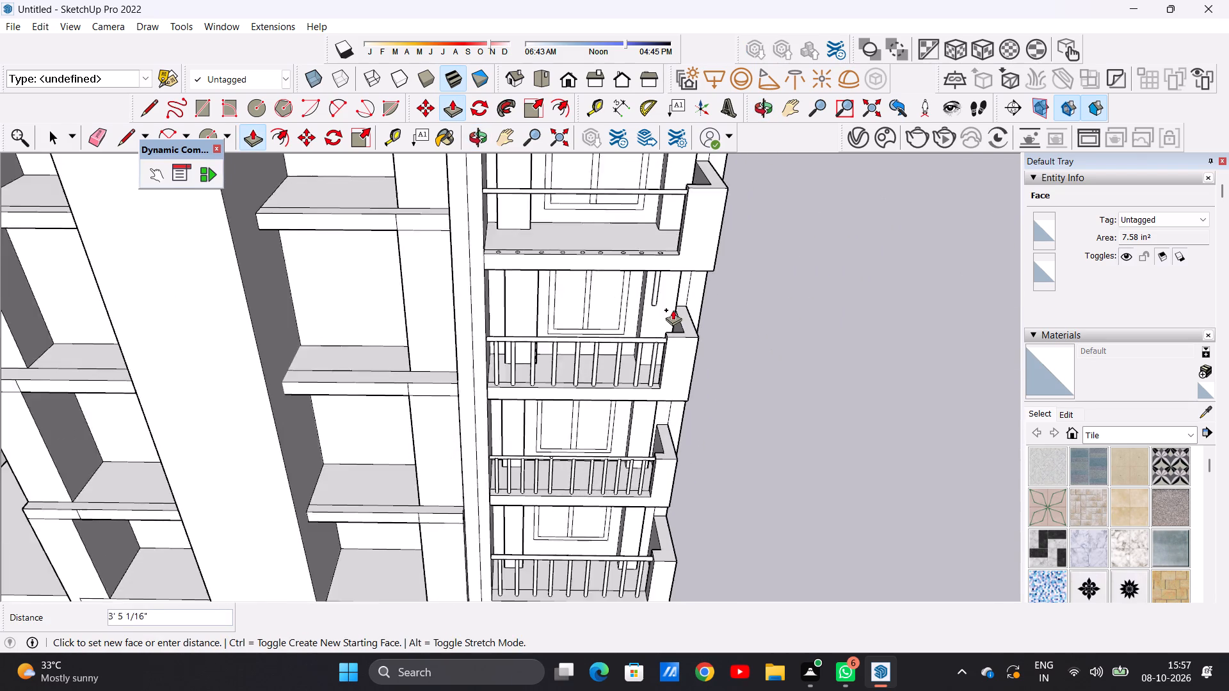
pyautogui.scroll(-5, 673, 310)
pyautogui.scroll(18, 684, 249)
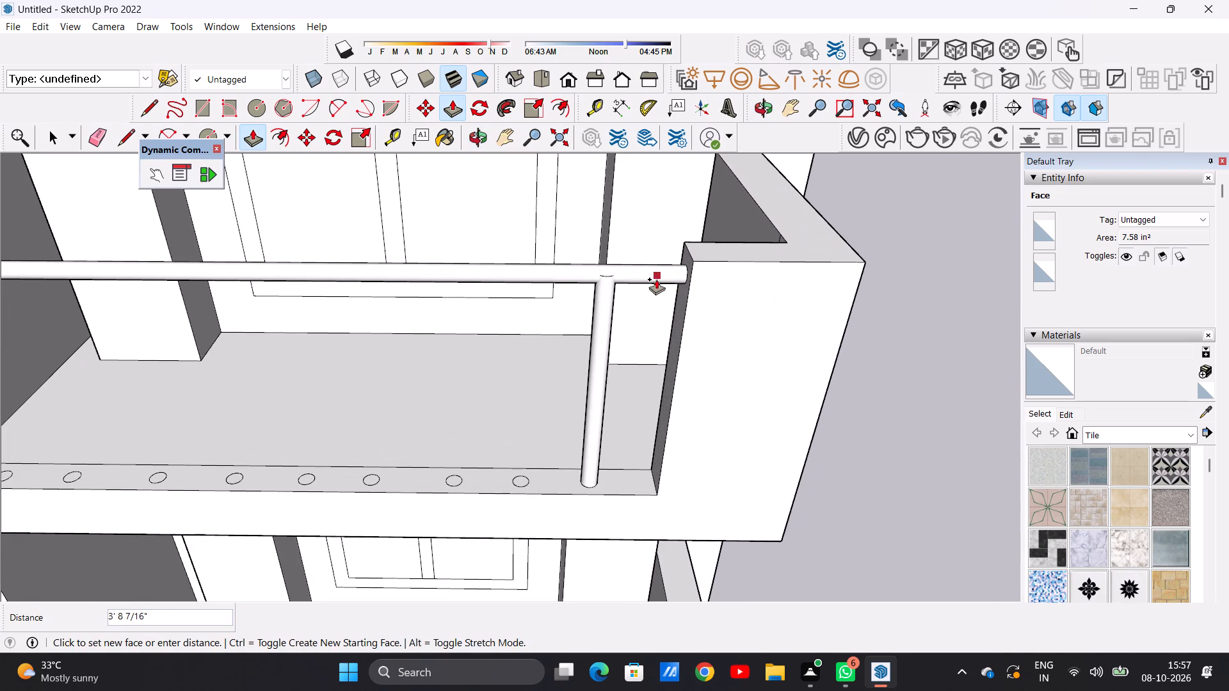
pyautogui.click(605, 271)
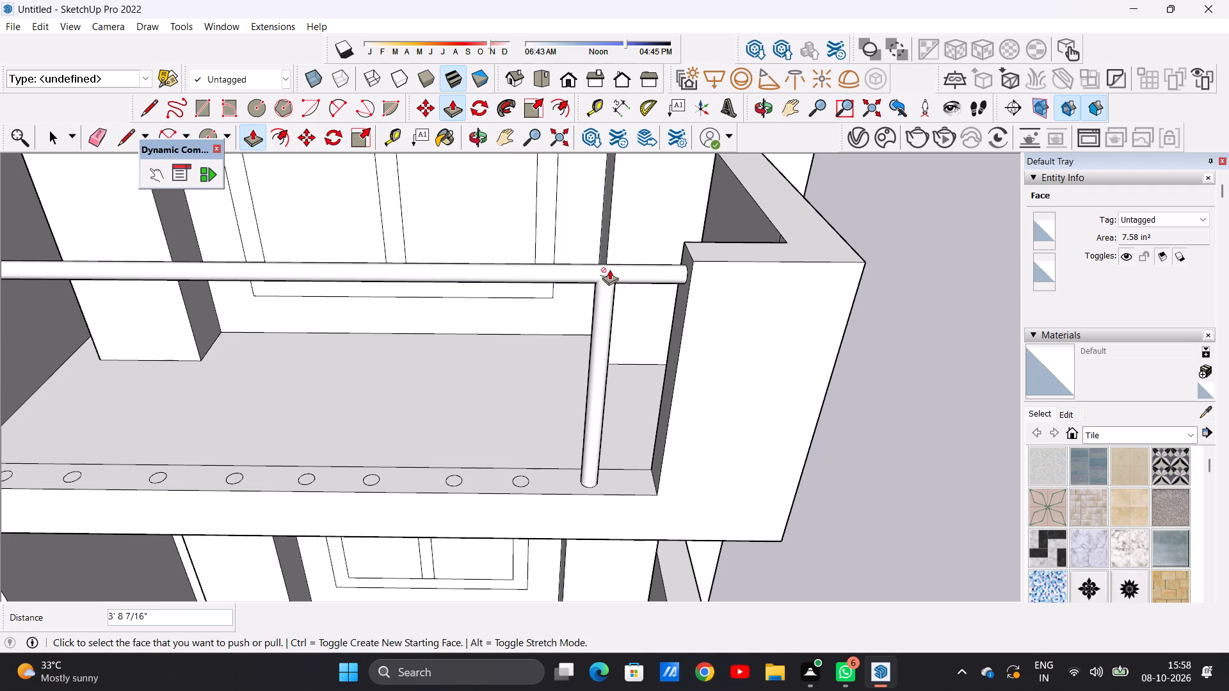
# Push/Pull the next two circles from the corner parapet up about 3' 8" to the handrail as balusters.
pyautogui.moveTo(590, 299); pyautogui.dragTo(760, 317, button='middle')
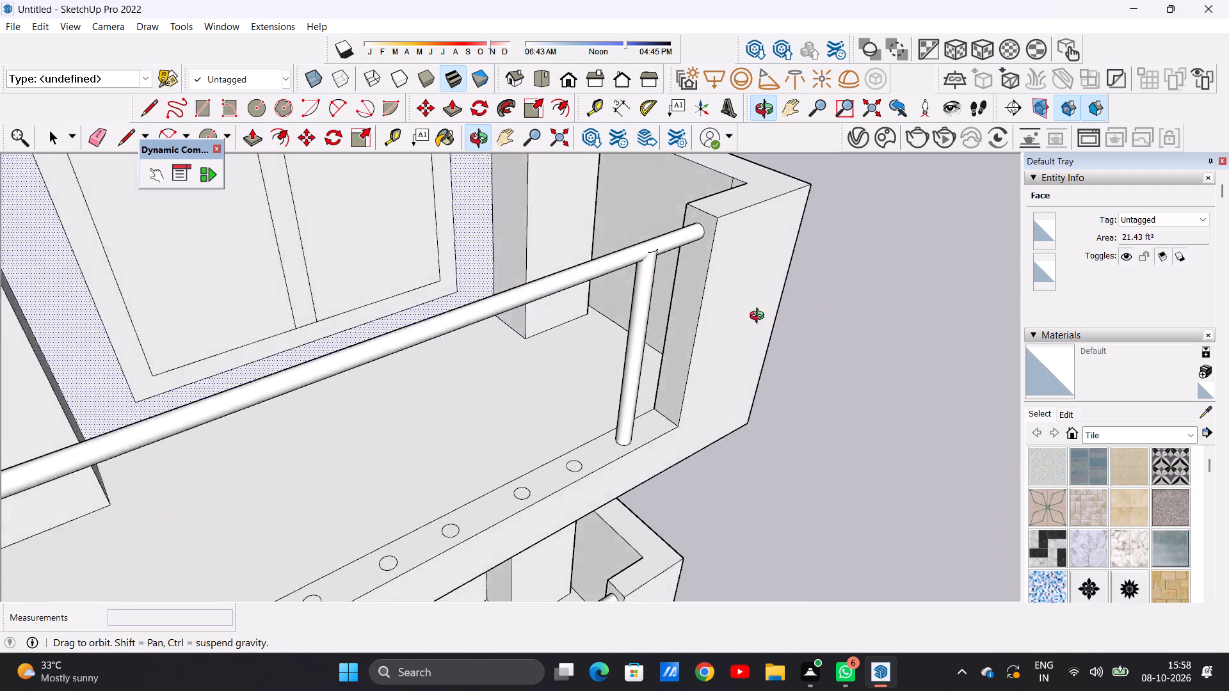
pyautogui.moveTo(760, 317); pyautogui.dragTo(695, 306, button='middle')
pyautogui.scroll(-7, 702, 308)
pyautogui.moveTo(661, 403); pyautogui.dragTo(602, 459, button='middle')
pyautogui.scroll(2, 612, 439)
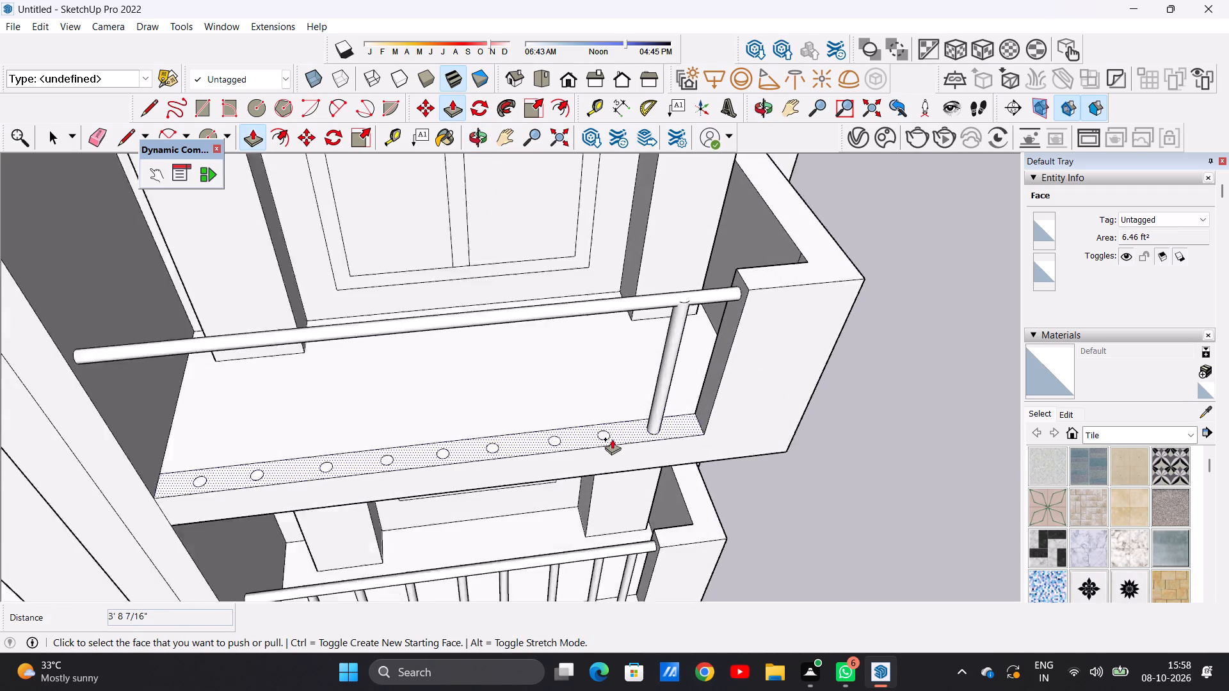
pyautogui.scroll(18, 612, 439)
pyautogui.click(593, 417)
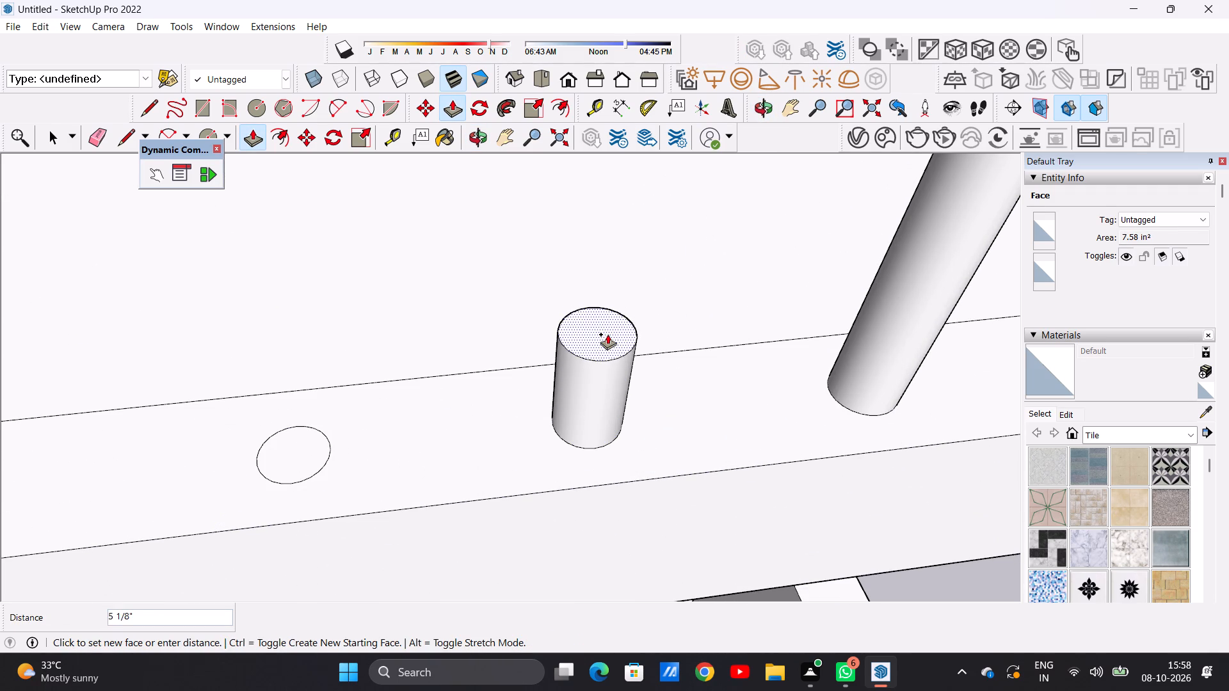
pyautogui.scroll(-9, 616, 325)
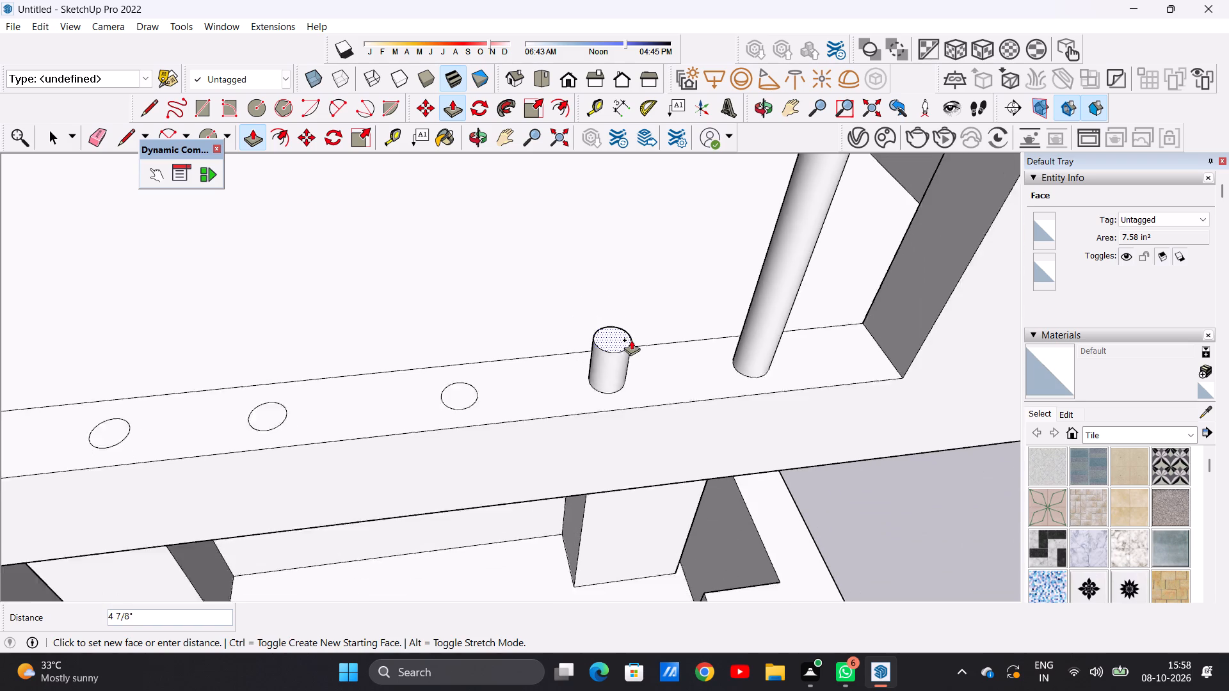
pyautogui.scroll(-16, 631, 340)
pyautogui.scroll(1, 631, 341)
pyautogui.scroll(-2, 631, 341)
pyautogui.scroll(7, 629, 198)
pyautogui.moveTo(666, 256); pyautogui.dragTo(563, 232, button='middle')
pyautogui.scroll(6, 542, 230)
pyautogui.click(545, 234)
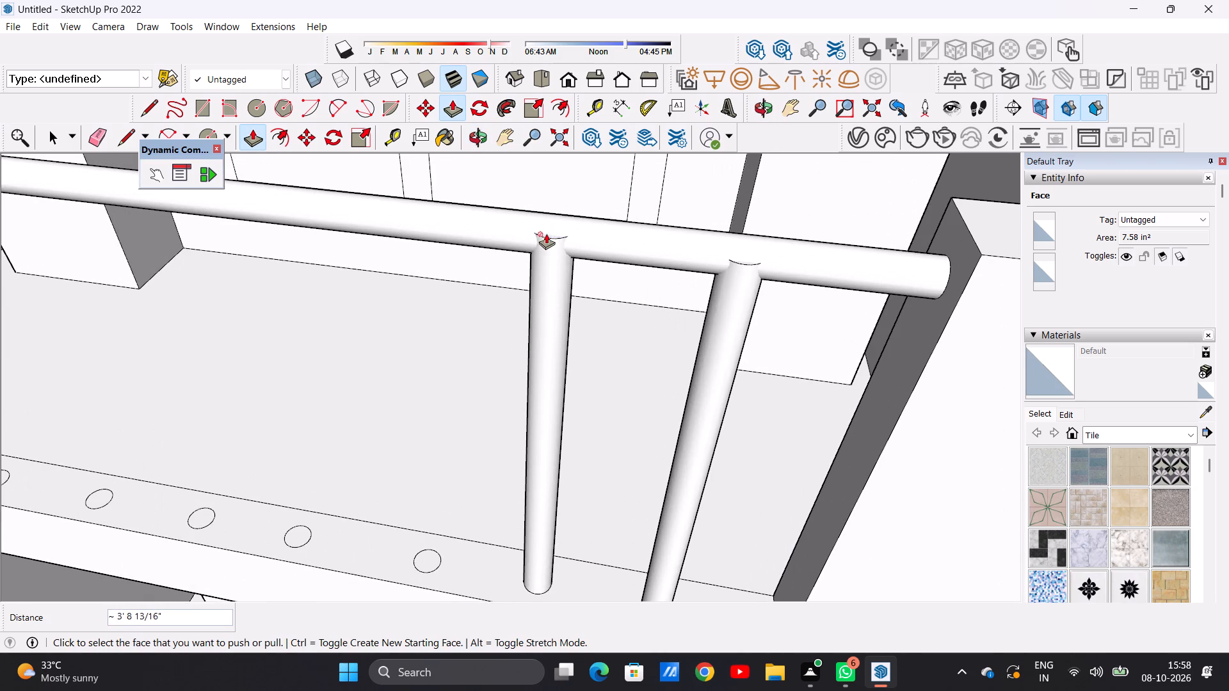
pyautogui.click(428, 556)
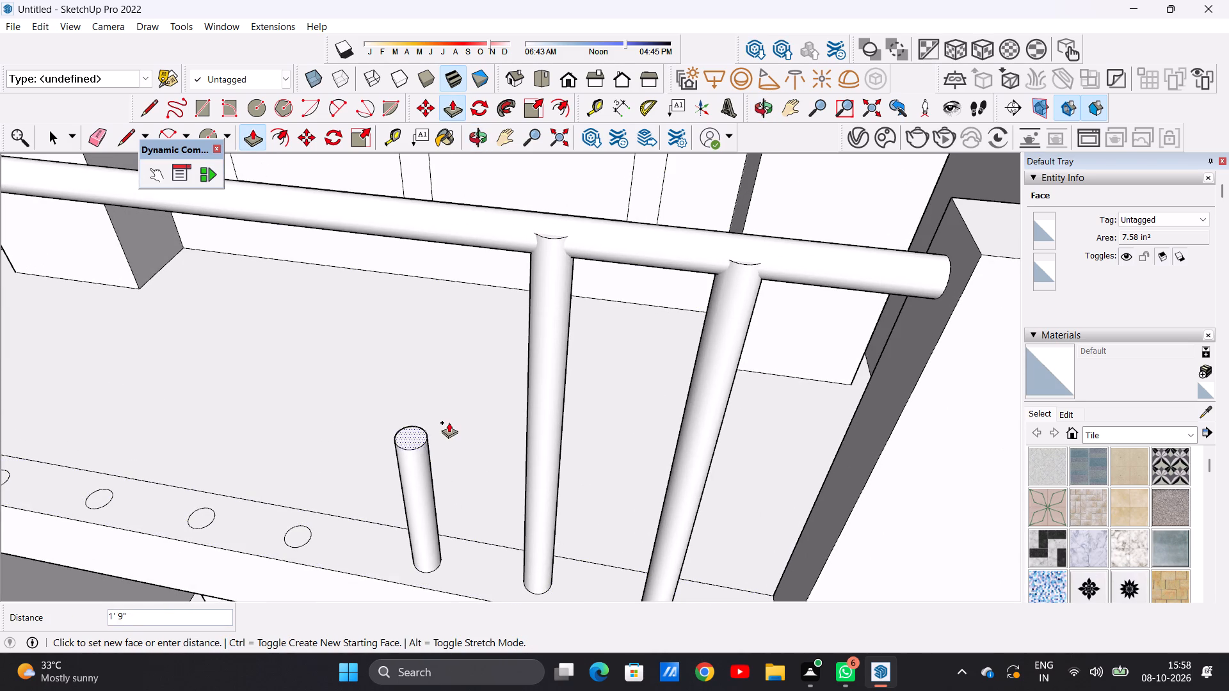
pyautogui.click(378, 217)
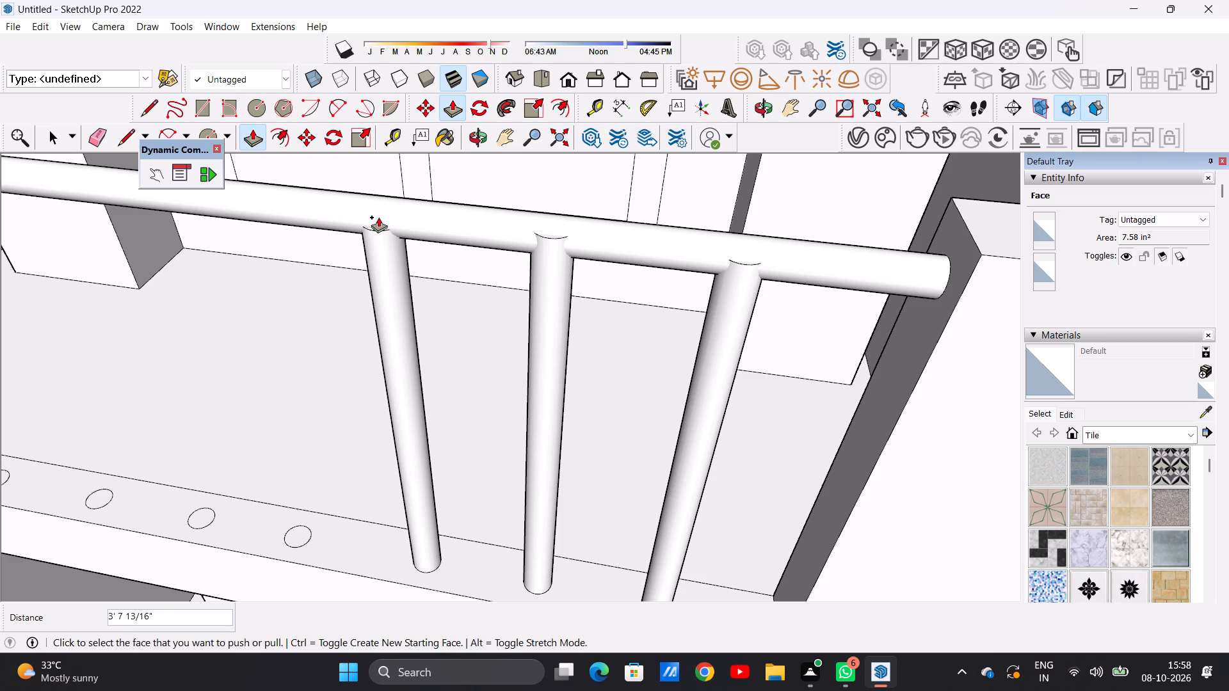
# Push/Pull the fourth and fifth circles from the corner parapet up about 3' 8" to meet the handrail as balusters.
pyautogui.click(295, 530)
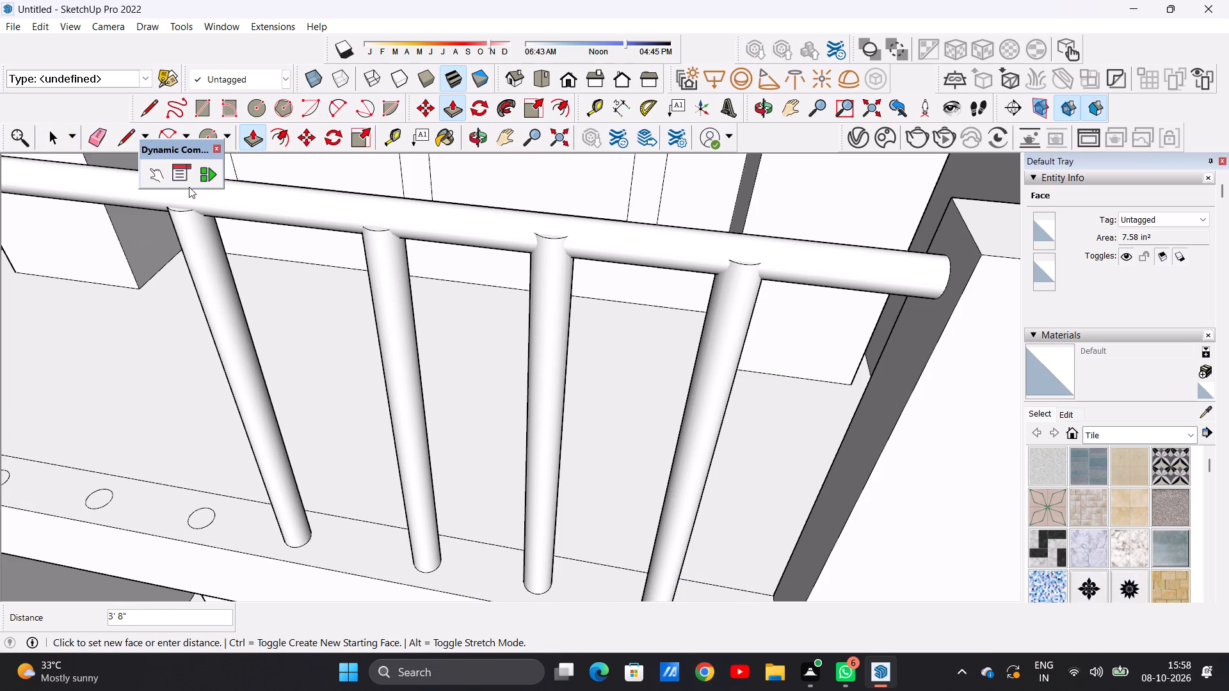
pyautogui.click(189, 187)
pyautogui.scroll(-6, 429, 283)
pyautogui.scroll(6, 358, 271)
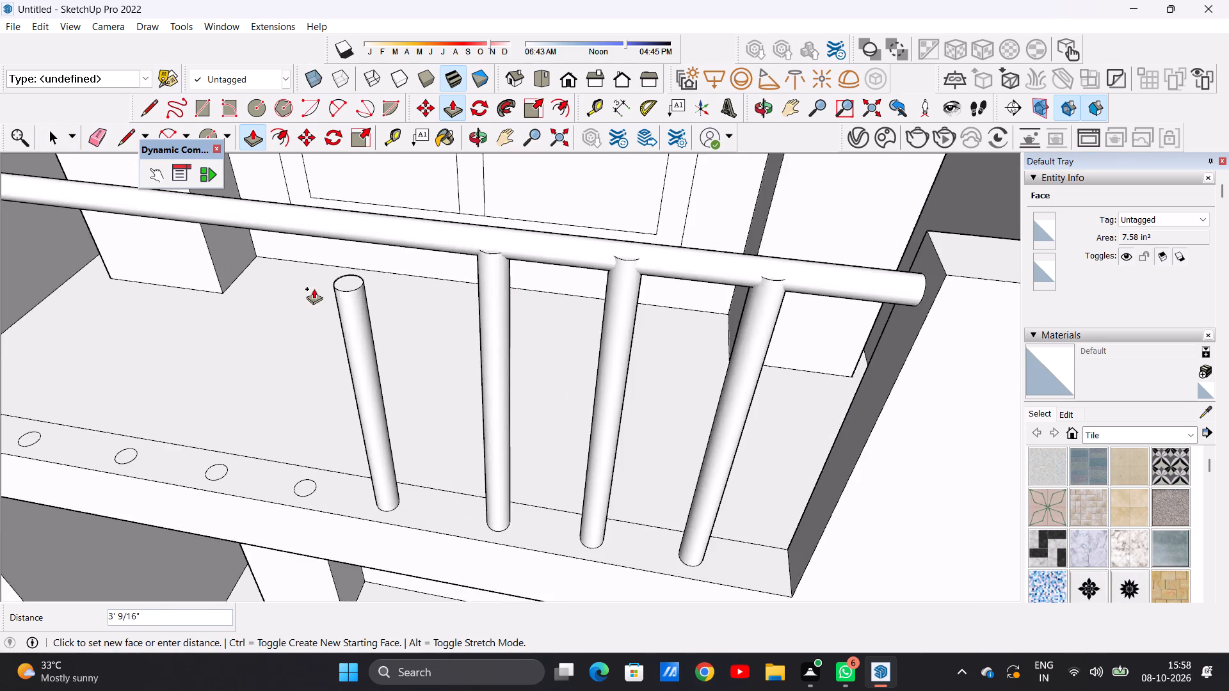
pyautogui.scroll(5, 311, 287)
pyautogui.scroll(-8, 368, 285)
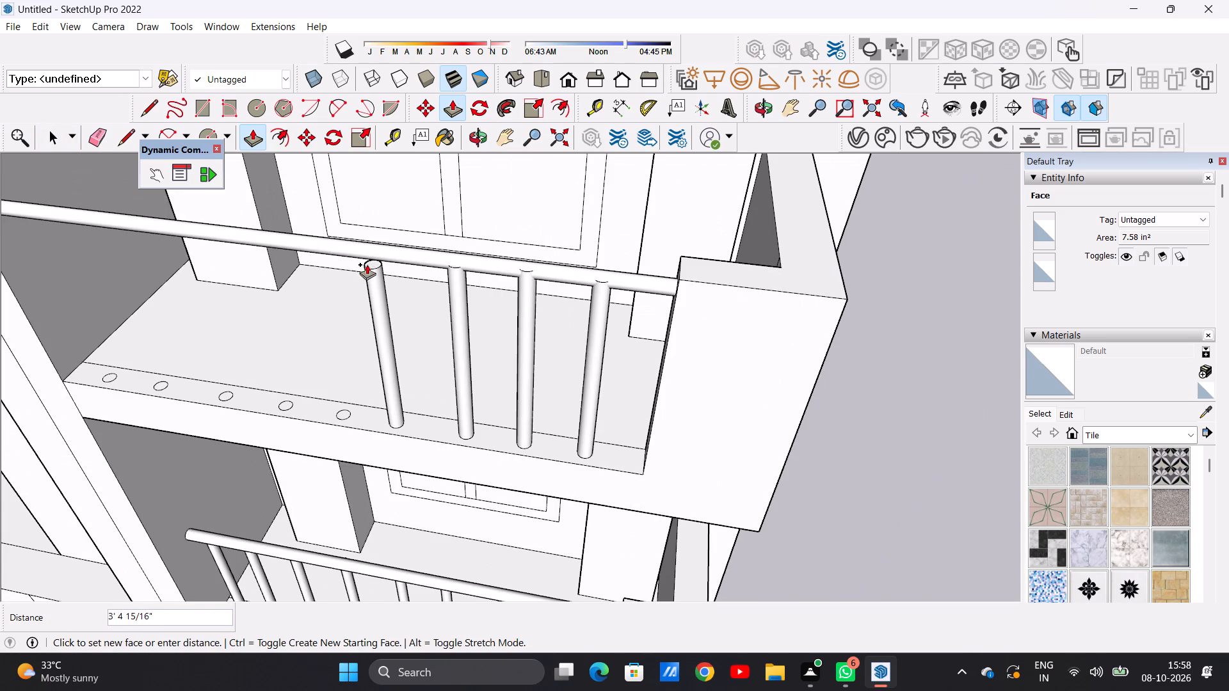
pyautogui.click(375, 250)
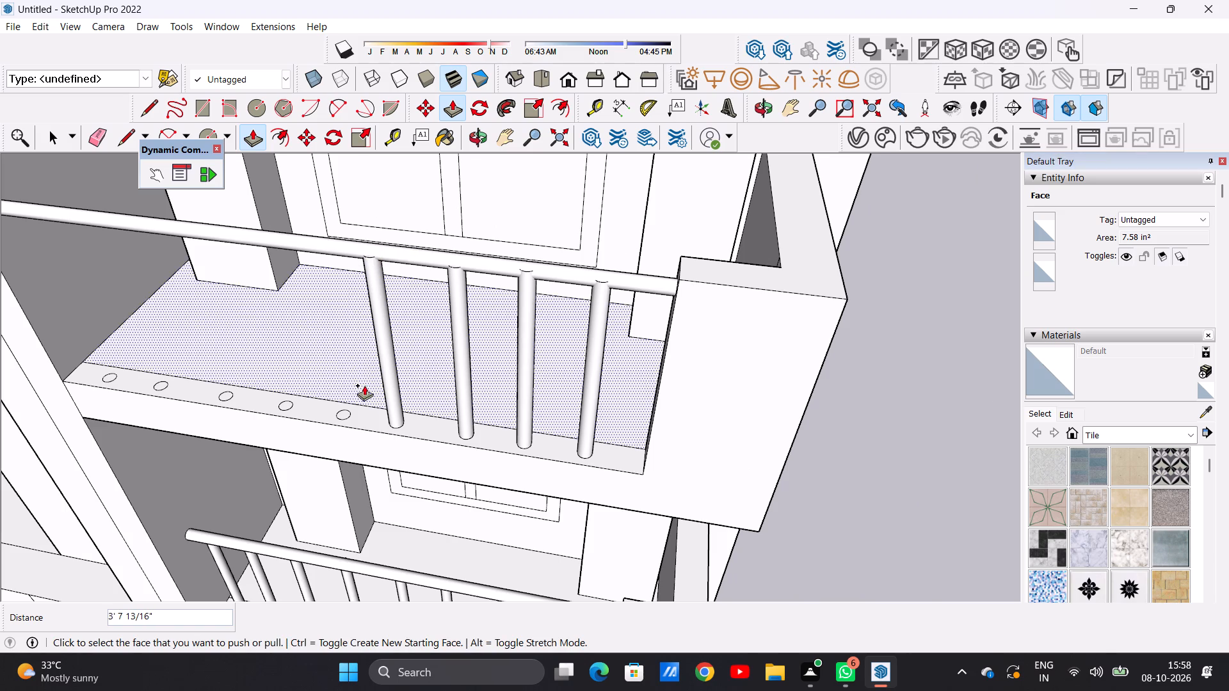
pyautogui.scroll(11, 362, 401)
pyautogui.click(325, 424)
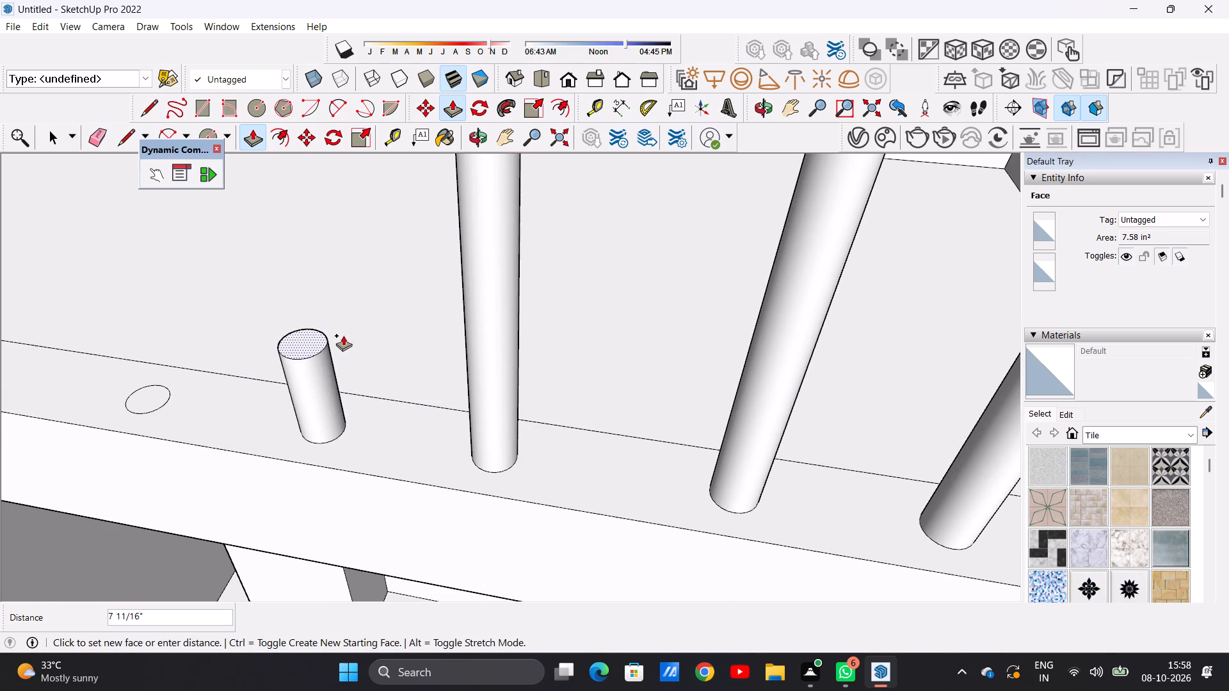
pyautogui.scroll(-19, 344, 335)
pyautogui.scroll(14, 333, 257)
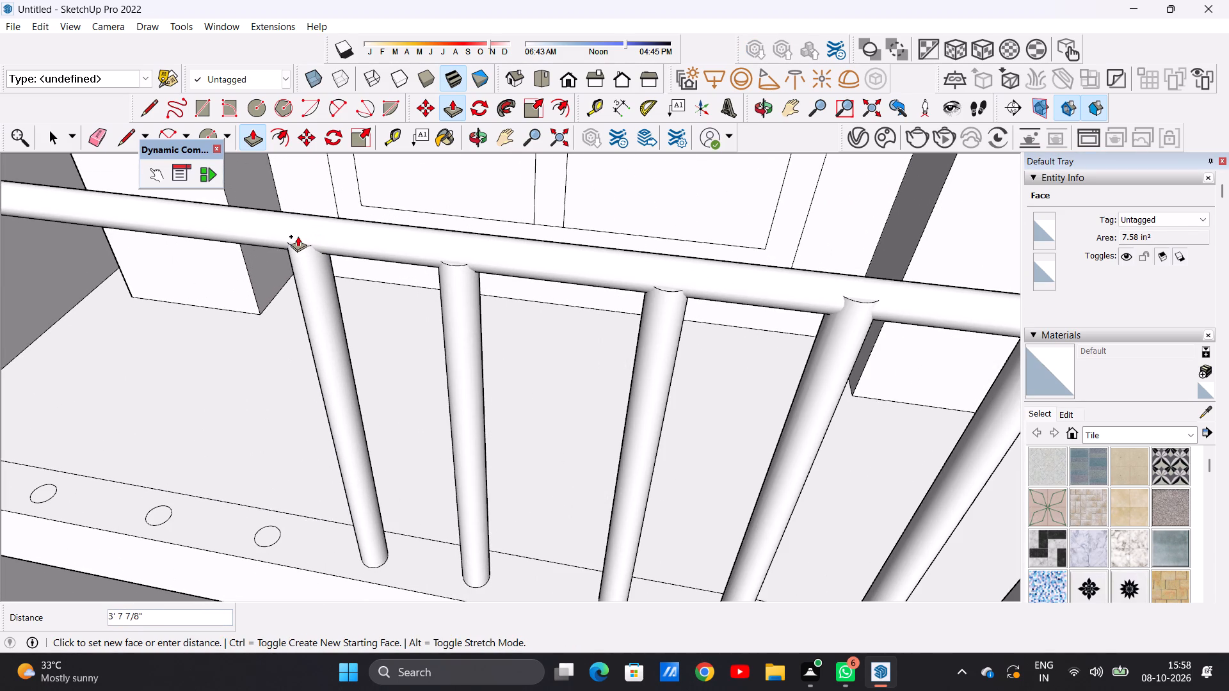
pyautogui.click(297, 235)
# Push/Pull the sixth circle from the corner parapet up about 3' 7 13/16" to the handrail as a baluster.
pyautogui.scroll(-7, 332, 306)
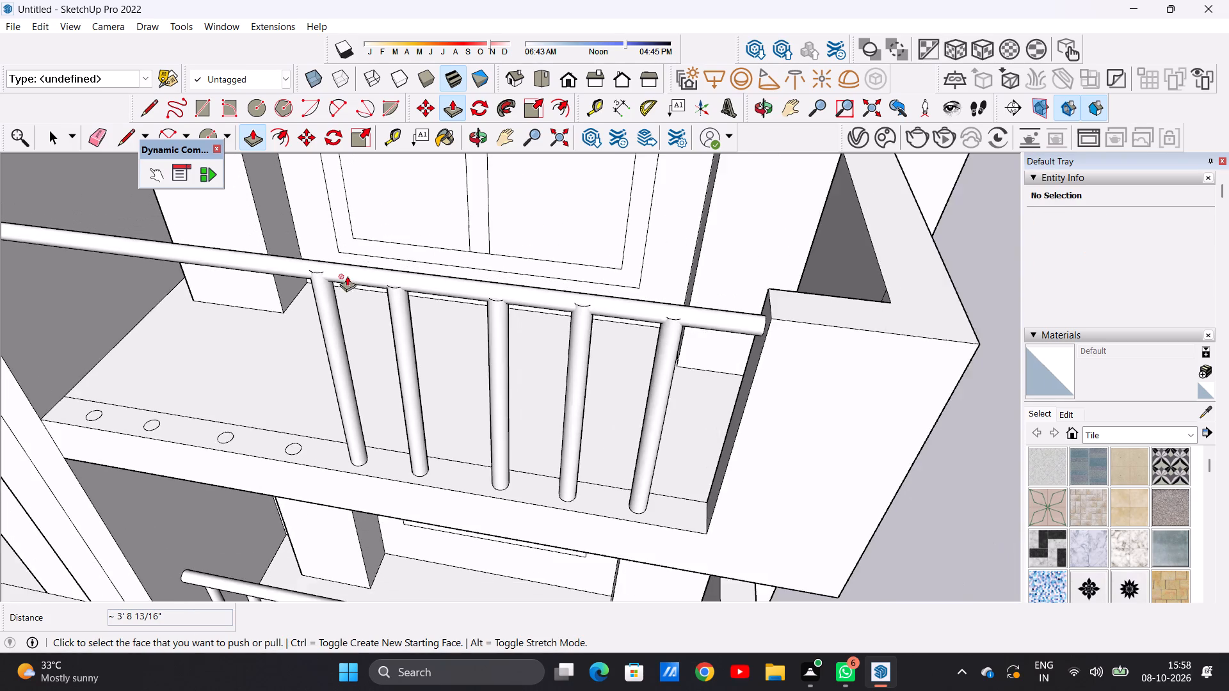
pyautogui.scroll(-4, 349, 281)
pyautogui.moveTo(284, 357); pyautogui.dragTo(421, 336, button='middle')
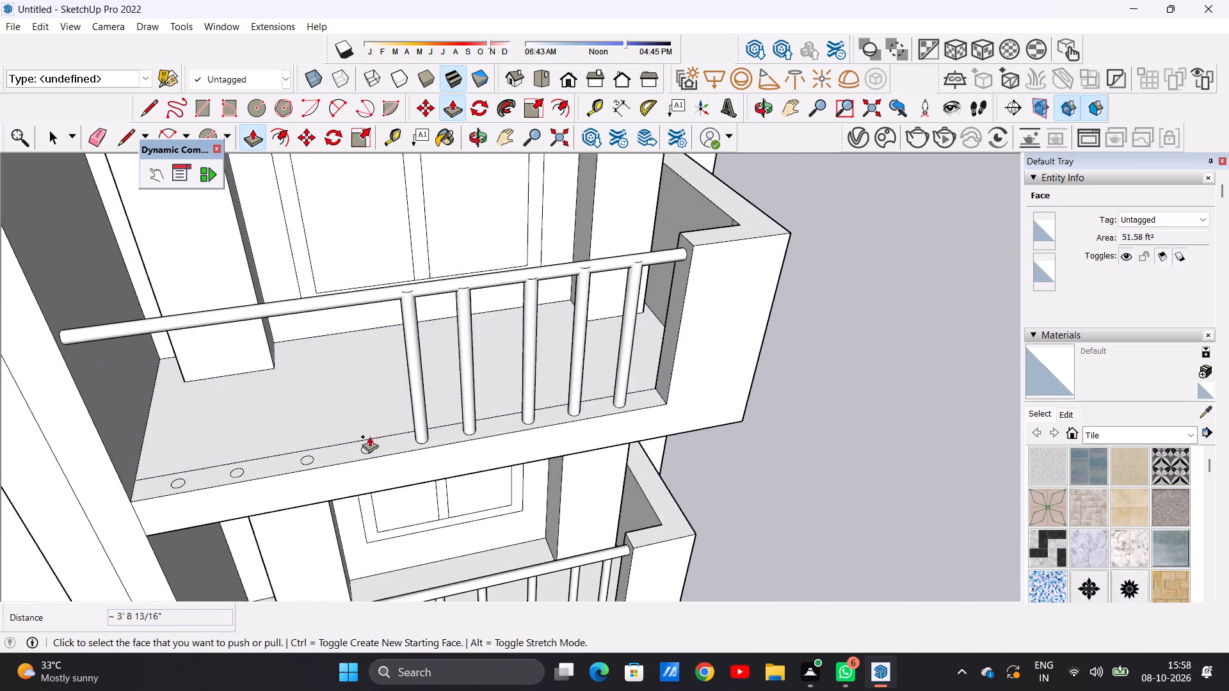
pyautogui.scroll(12, 360, 455)
pyautogui.click(362, 461)
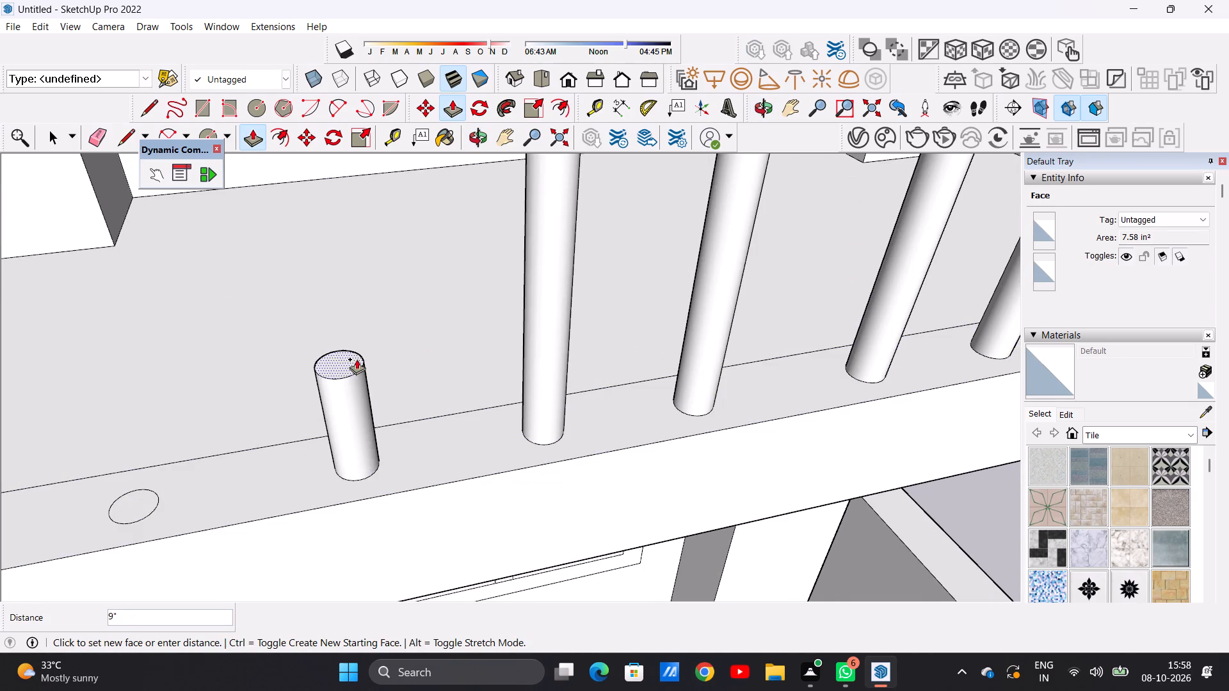
pyautogui.scroll(-20, 355, 361)
pyautogui.scroll(-3, 355, 361)
pyautogui.scroll(3, 325, 333)
pyautogui.scroll(-1, 332, 331)
pyautogui.scroll(9, 332, 331)
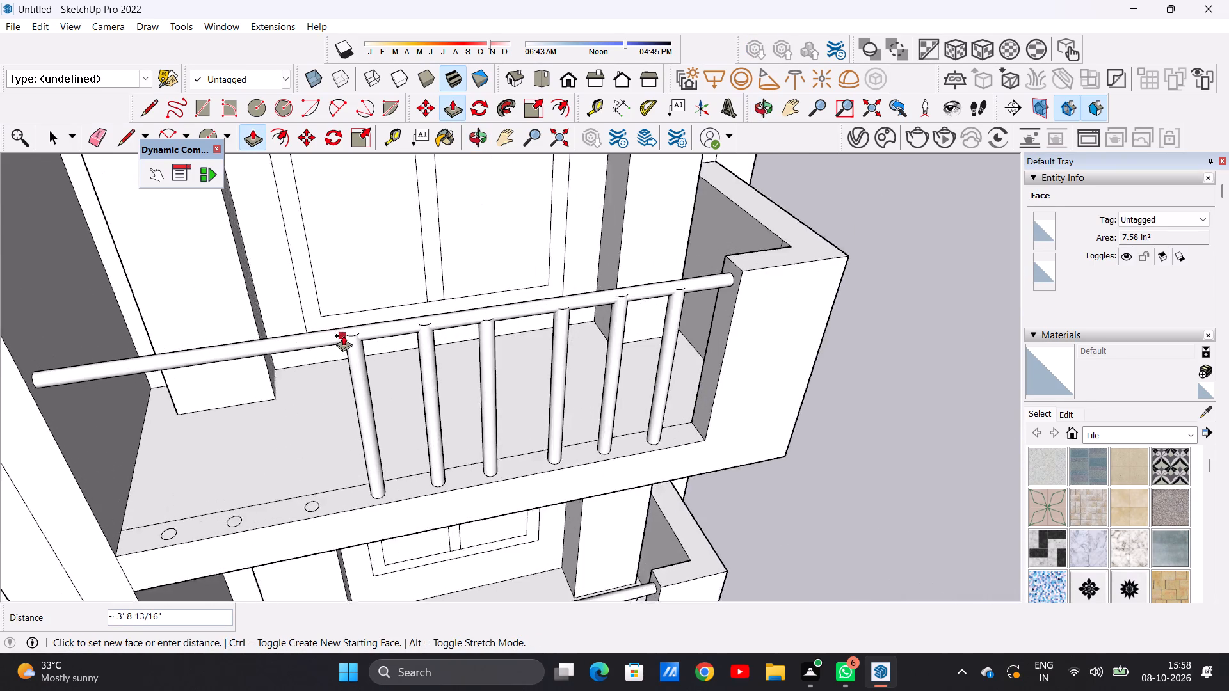
pyautogui.scroll(4, 343, 335)
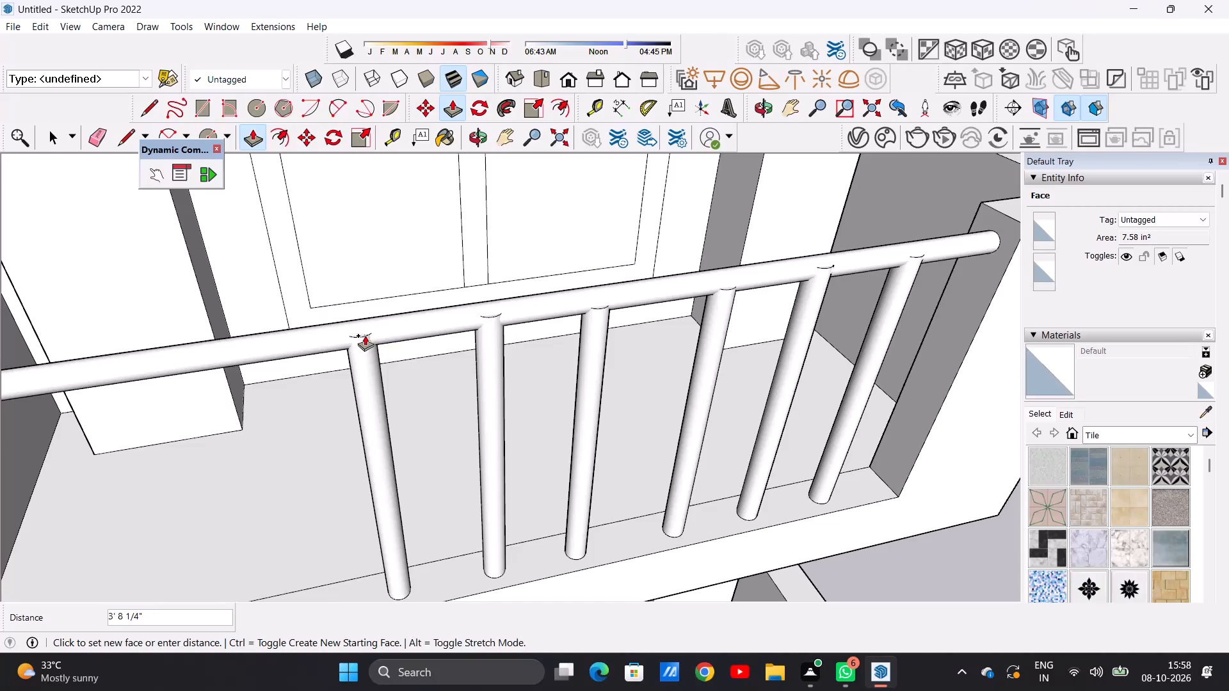
pyautogui.click(357, 335)
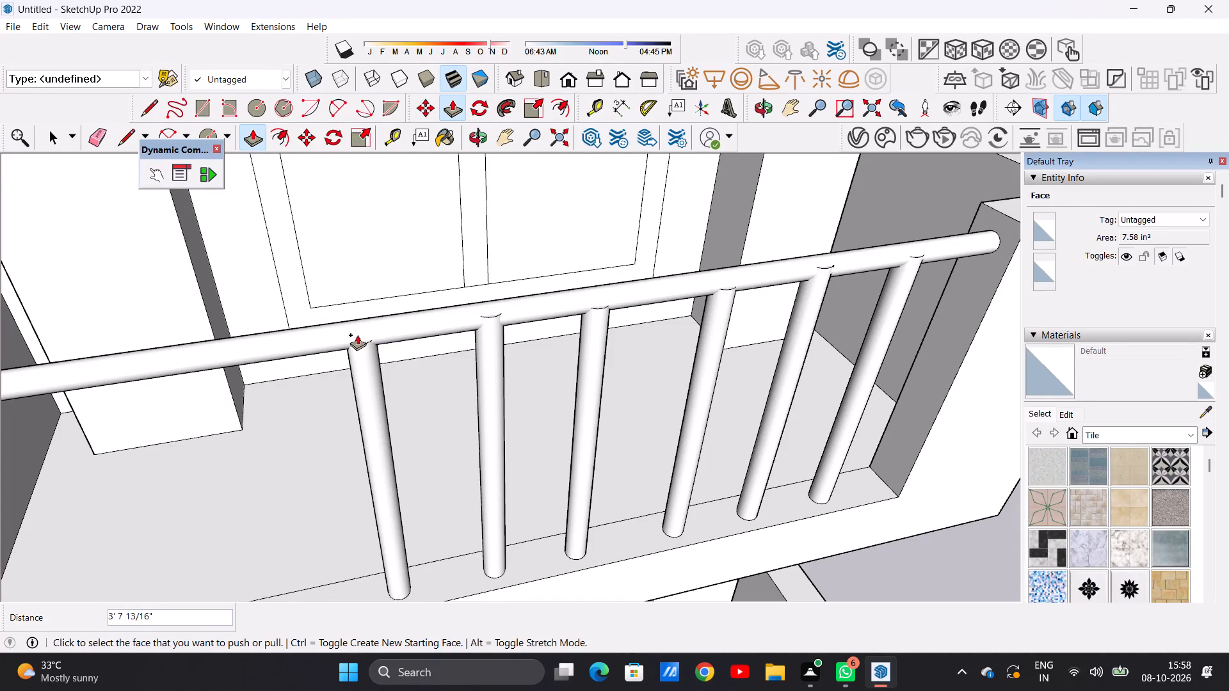
# Push/Pull the last three circles, farthest from the corner parapet, up about 3' 8" to the handrail, completing the row of nine balusters.
pyautogui.scroll(-18, 401, 396)
pyautogui.moveTo(511, 424); pyautogui.dragTo(338, 449, button='middle')
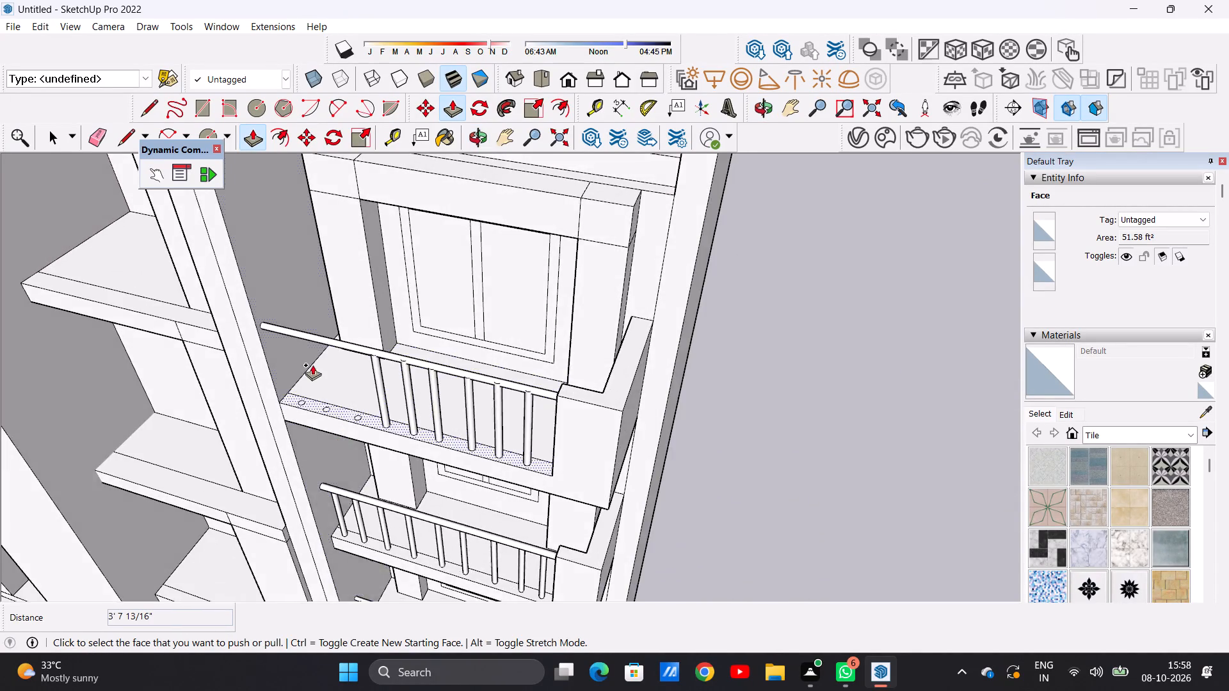
pyautogui.scroll(2, 315, 362)
pyautogui.scroll(-1, 315, 361)
pyautogui.scroll(10, 315, 361)
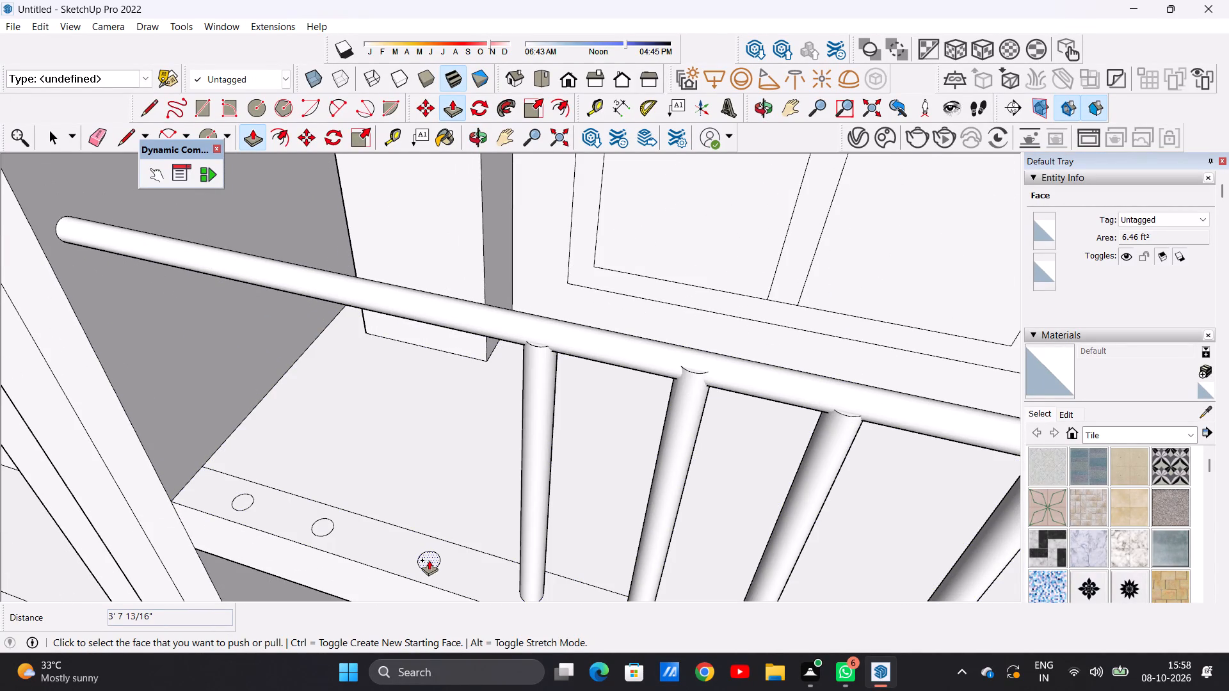
pyautogui.click(429, 560)
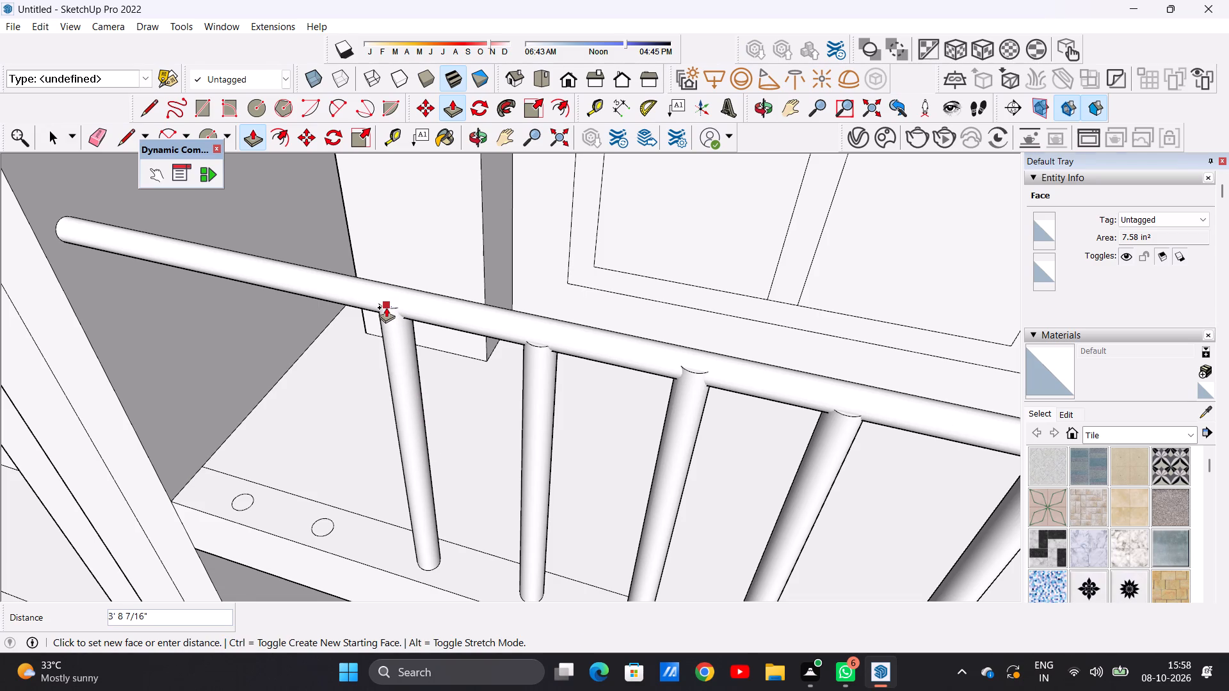
pyautogui.click(386, 307)
pyautogui.click(321, 523)
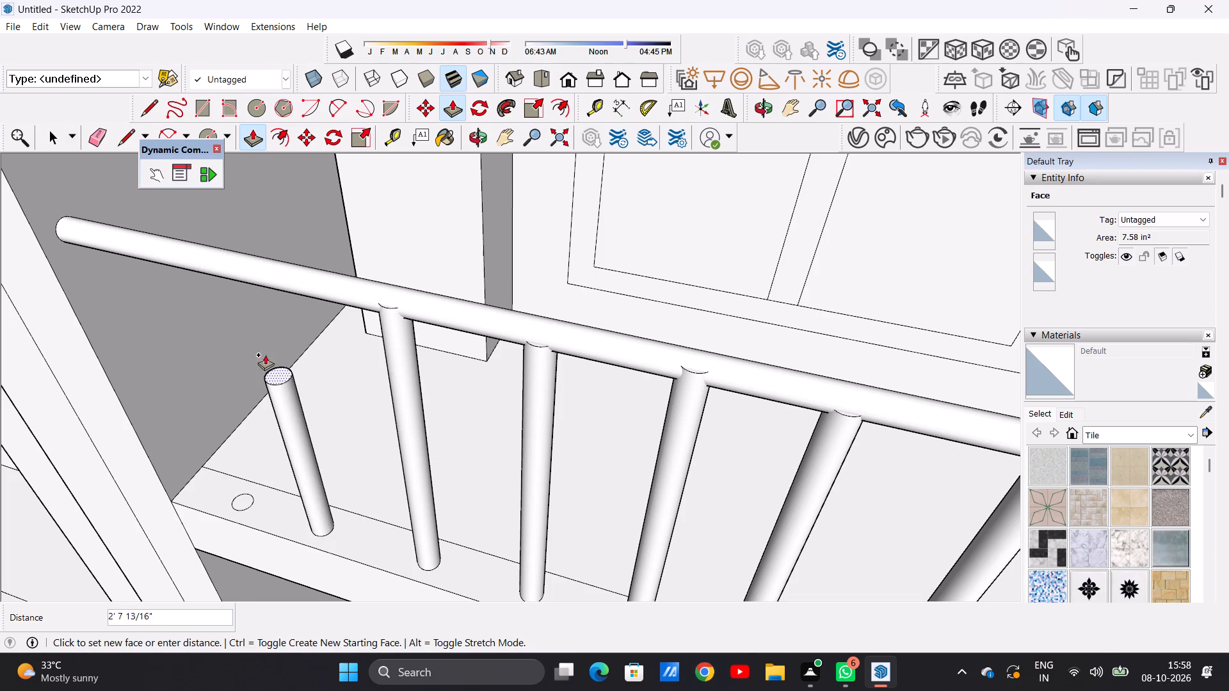
pyautogui.click(245, 263)
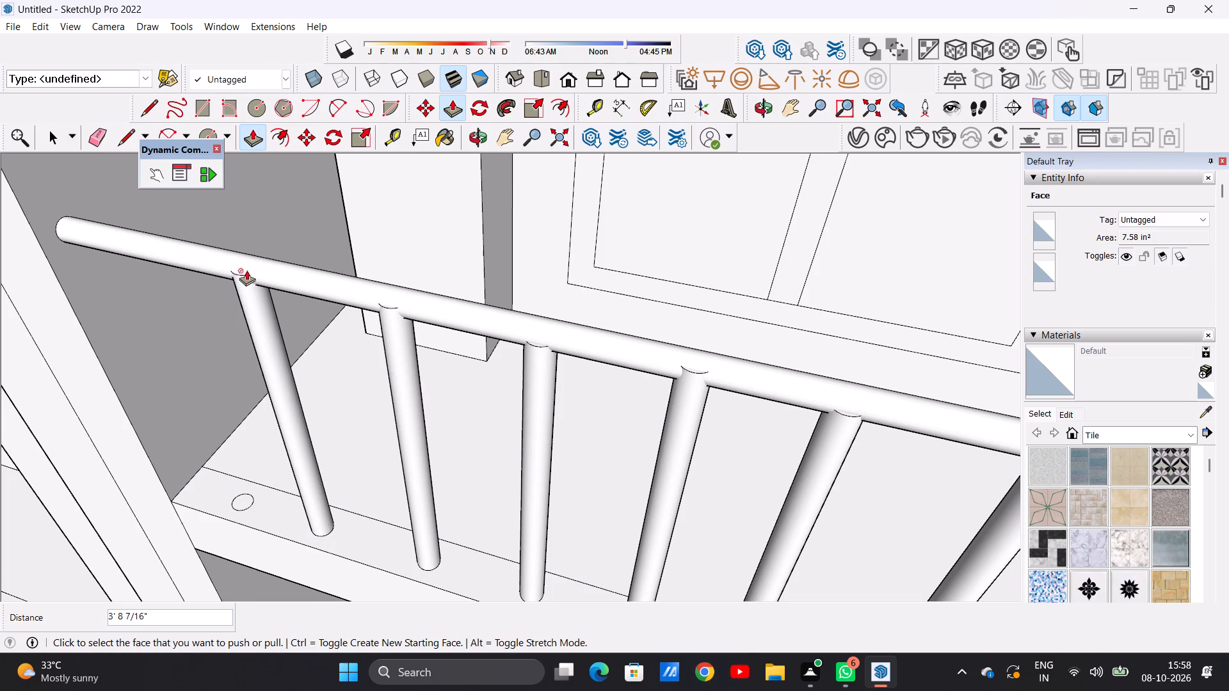
pyautogui.click(245, 495)
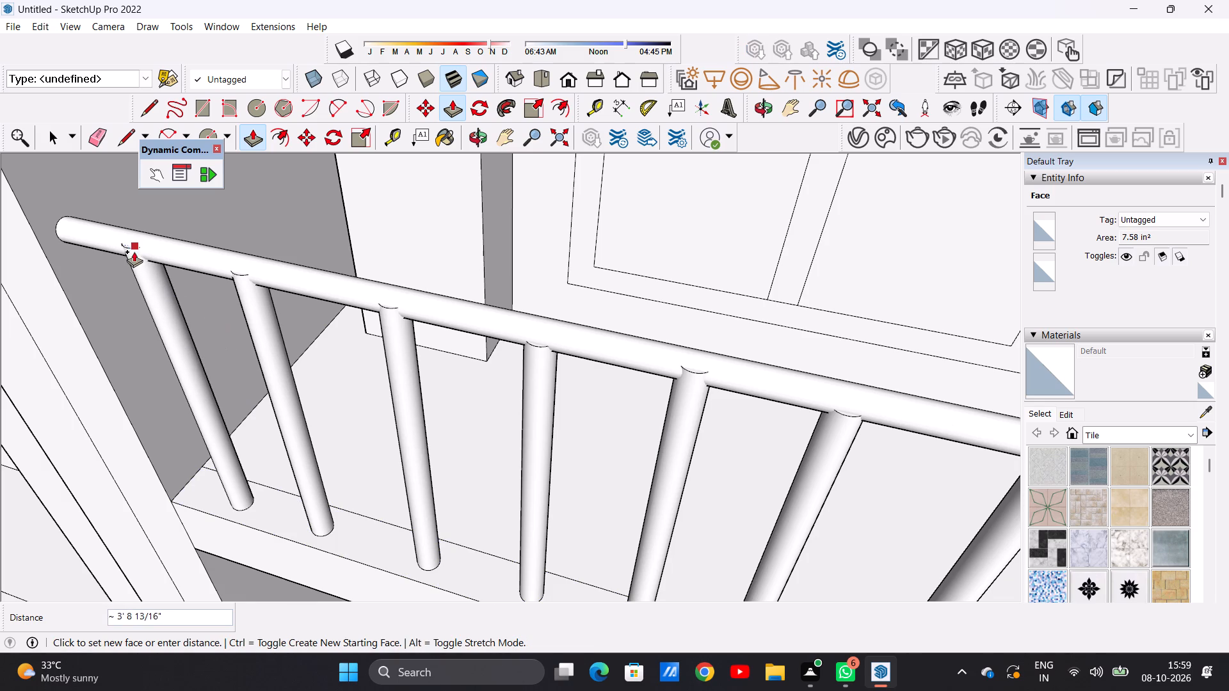
pyautogui.click(134, 251)
pyautogui.press('space')
# Examine the top balcony's railing against the balconies below and the rest of the wing.
pyautogui.scroll(-6, 88, 312)
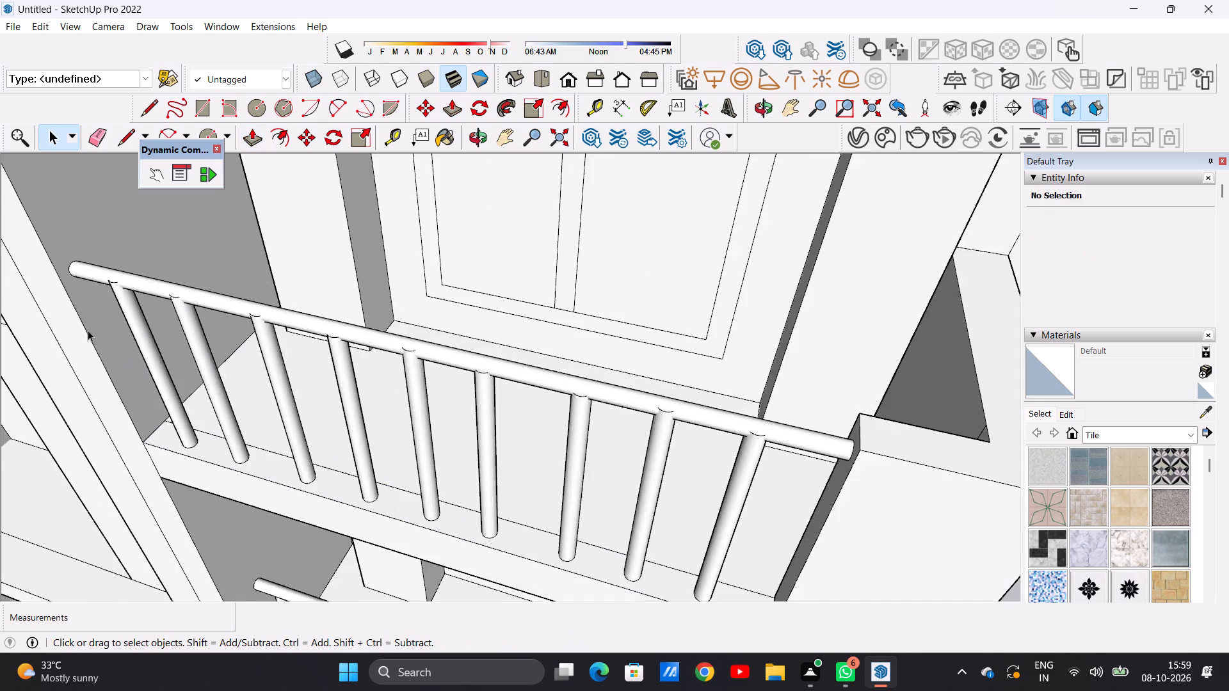
pyautogui.scroll(-16, 88, 330)
pyautogui.moveTo(104, 352); pyautogui.dragTo(376, 235, button='middle')
pyautogui.scroll(-5, 371, 456)
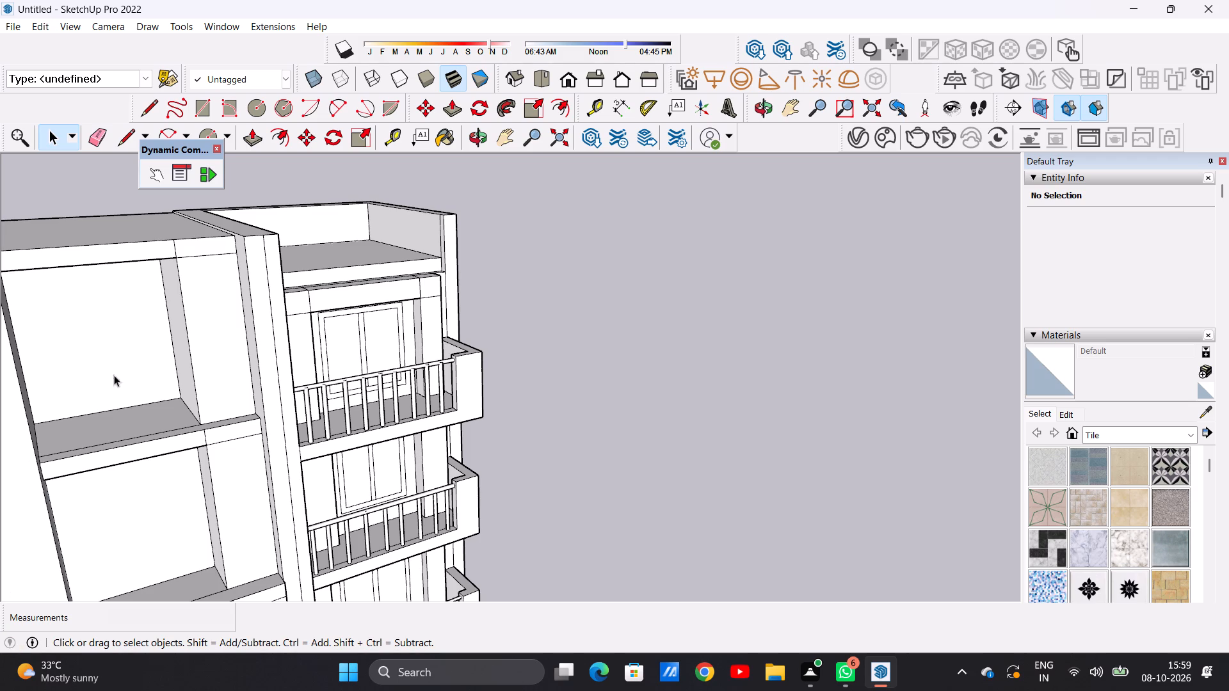
pyautogui.scroll(-18, 336, 372)
pyautogui.moveTo(398, 396); pyautogui.dragTo(316, 365, button='middle')
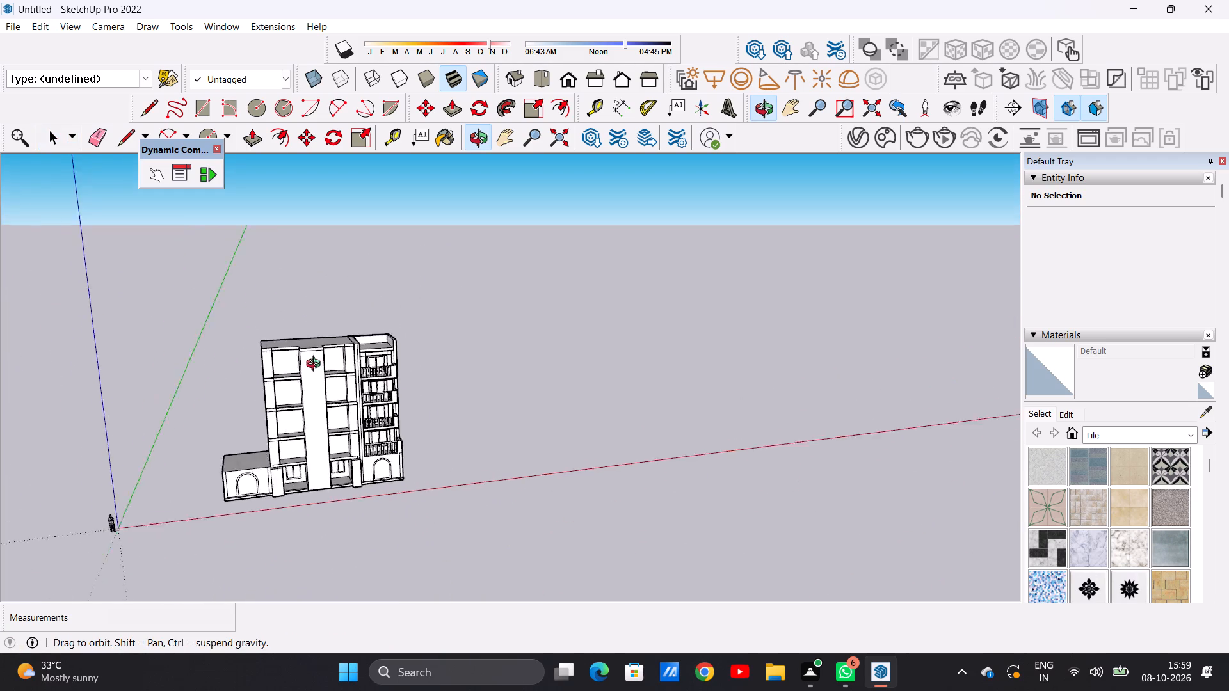
pyautogui.moveTo(316, 365); pyautogui.dragTo(280, 347, button='middle')
pyautogui.scroll(8, 312, 347)
pyautogui.scroll(-5, 574, 354)
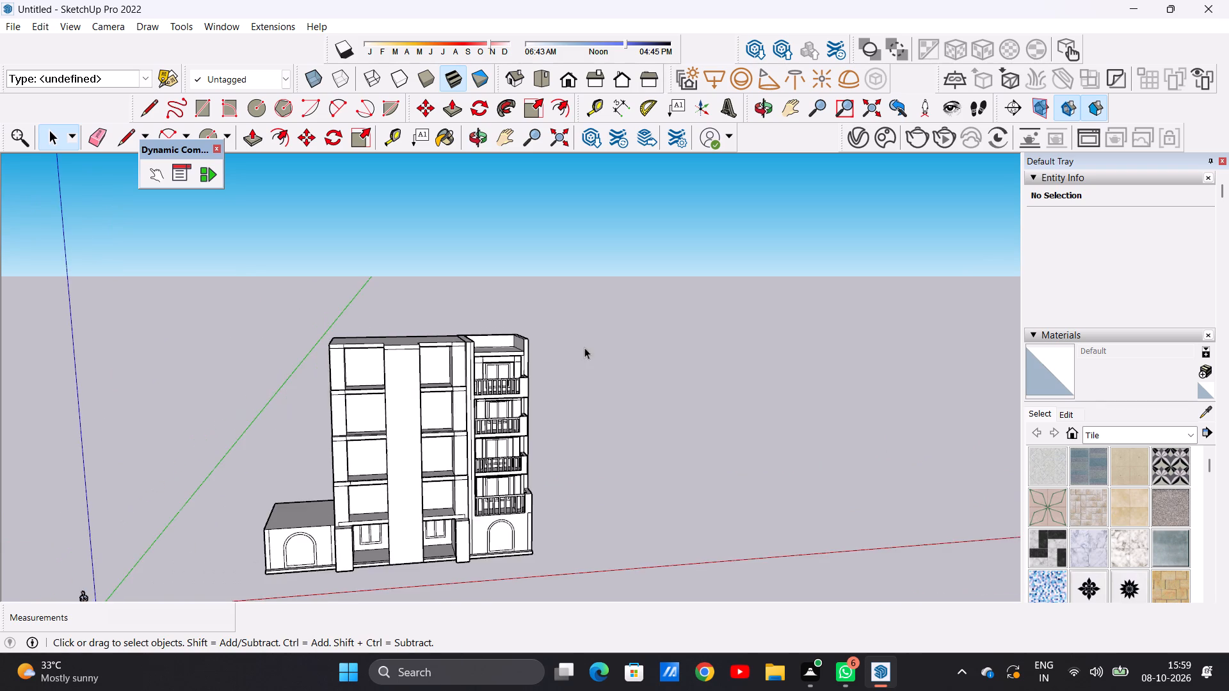
pyautogui.scroll(5, 455, 422)
pyautogui.moveTo(491, 434); pyautogui.dragTo(445, 381, button='middle')
pyautogui.scroll(6, 514, 319)
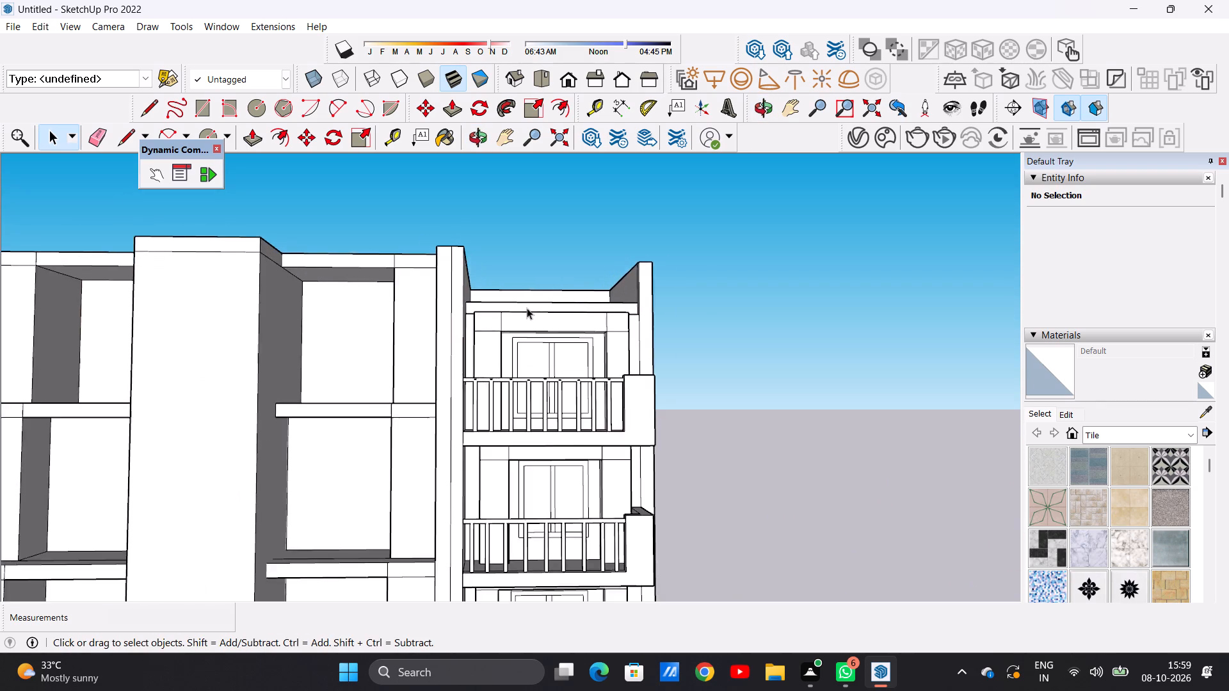
pyautogui.scroll(5, 527, 308)
pyautogui.moveTo(527, 308); pyautogui.dragTo(490, 410, button='middle')
pyautogui.scroll(-4, 504, 272)
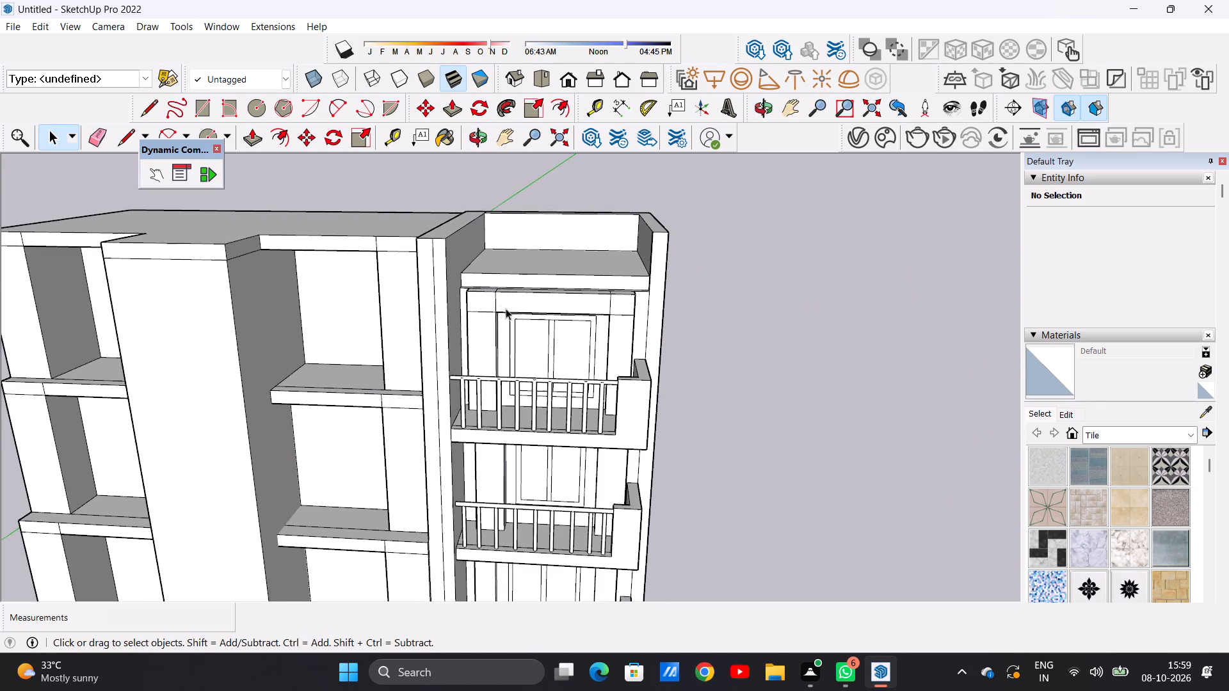
pyautogui.moveTo(506, 308); pyautogui.dragTo(442, 314, button='middle')
pyautogui.scroll(14, 471, 317)
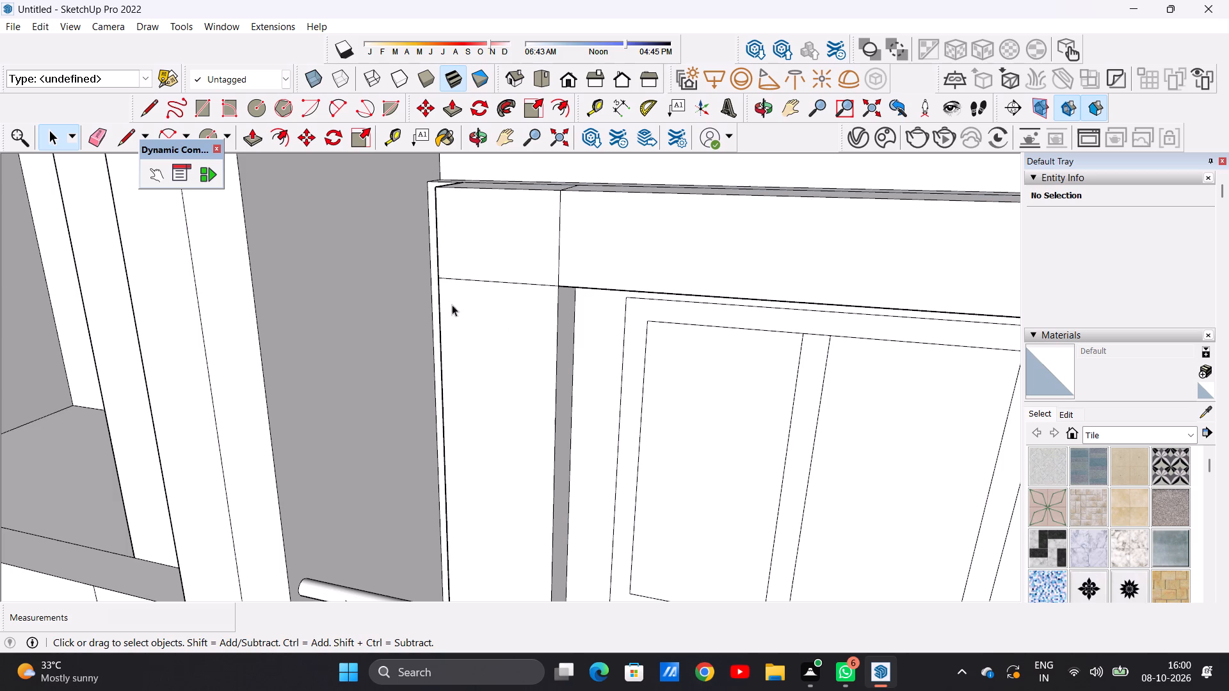
# Examine the whole front façade and the open top-floor bay on the far side of the central column from the balconies.
pyautogui.scroll(-20, 486, 564)
pyautogui.scroll(-9, 486, 564)
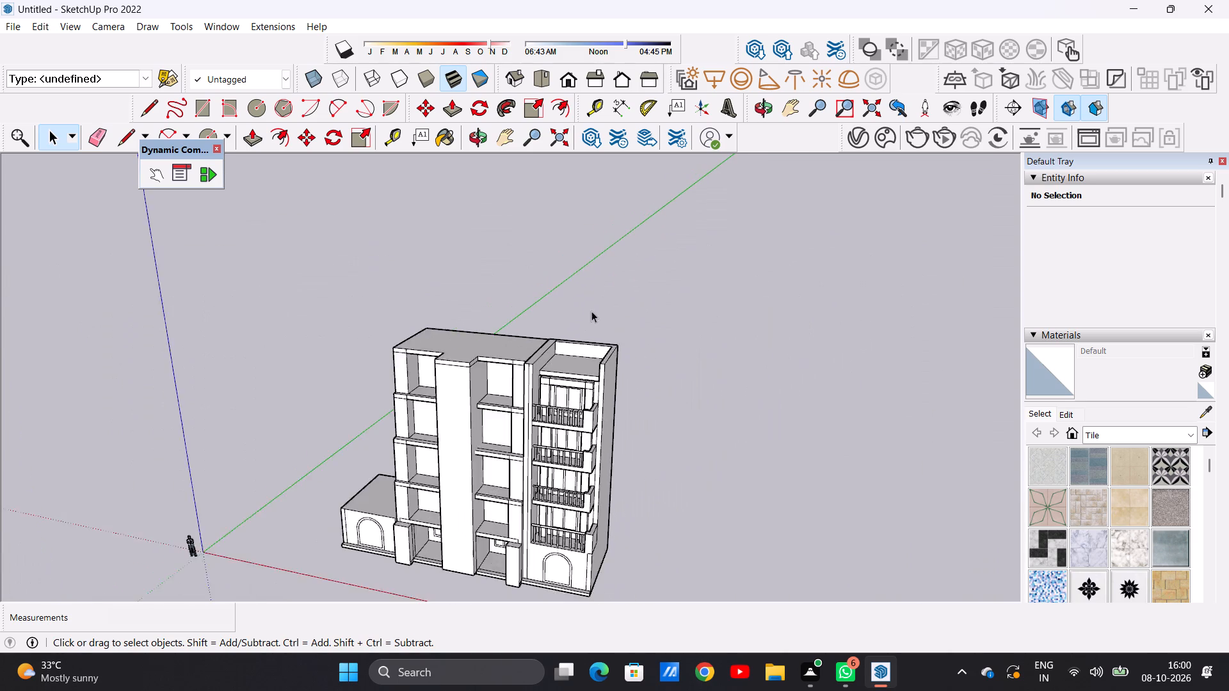
pyautogui.scroll(-6, 591, 311)
pyautogui.moveTo(552, 392); pyautogui.dragTo(623, 294, button='middle')
pyautogui.scroll(4, 594, 388)
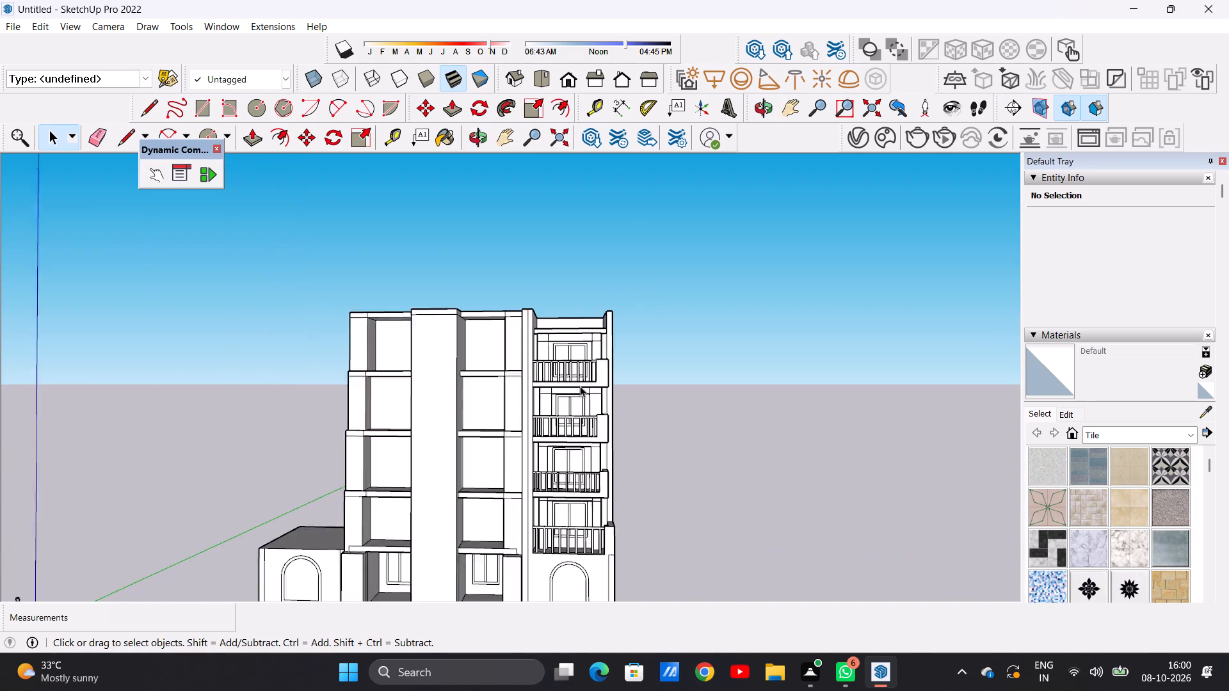
pyautogui.scroll(4, 580, 386)
pyautogui.scroll(-11, 620, 391)
pyautogui.scroll(7, 550, 427)
pyautogui.scroll(5, 495, 363)
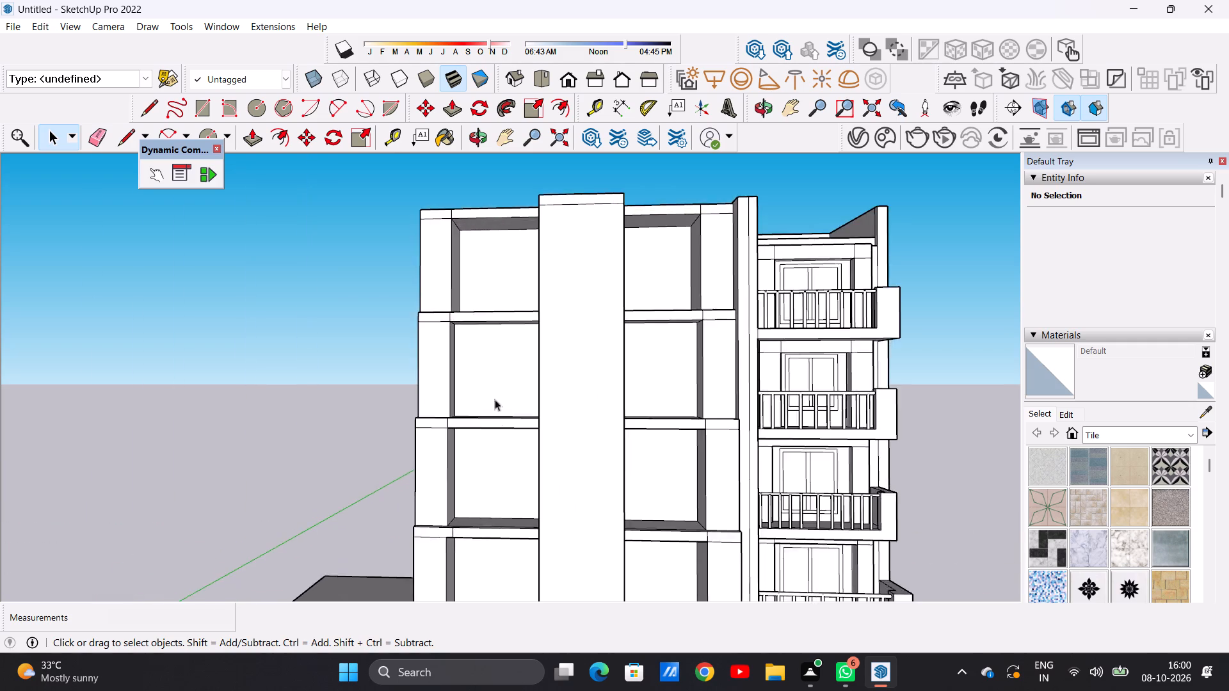
pyautogui.scroll(-5, 504, 456)
pyautogui.scroll(10, 485, 346)
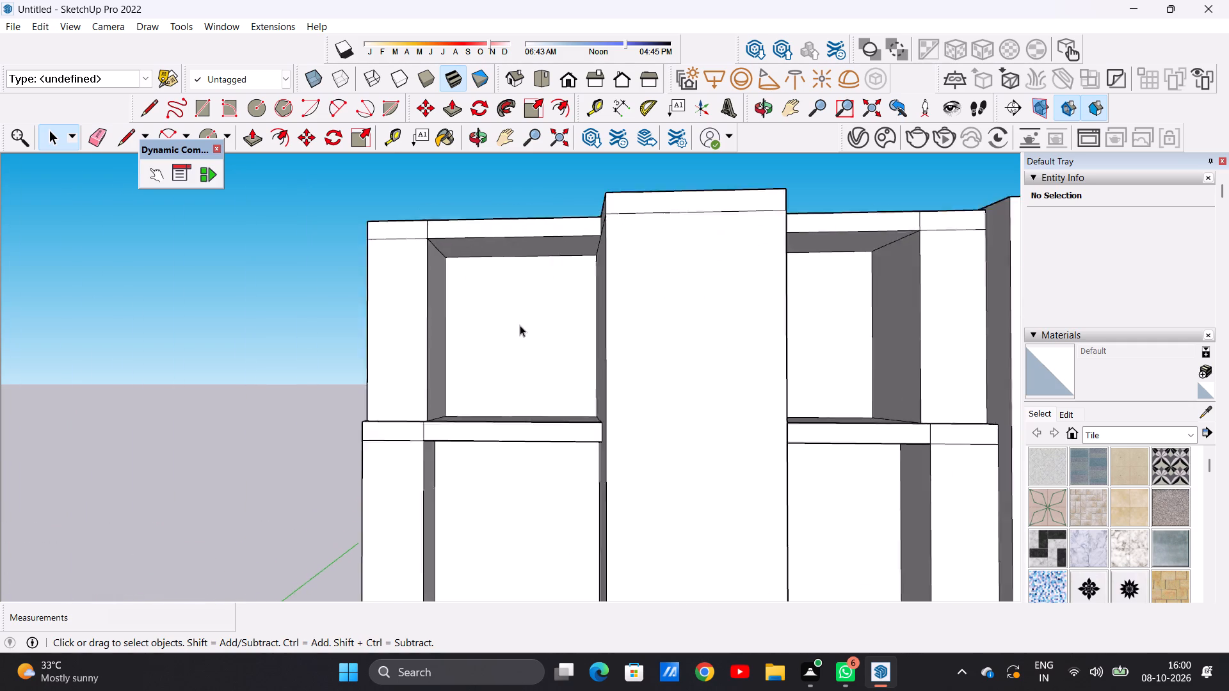
pyautogui.scroll(4, 520, 325)
pyautogui.moveTo(520, 324); pyautogui.dragTo(528, 319, button='middle')
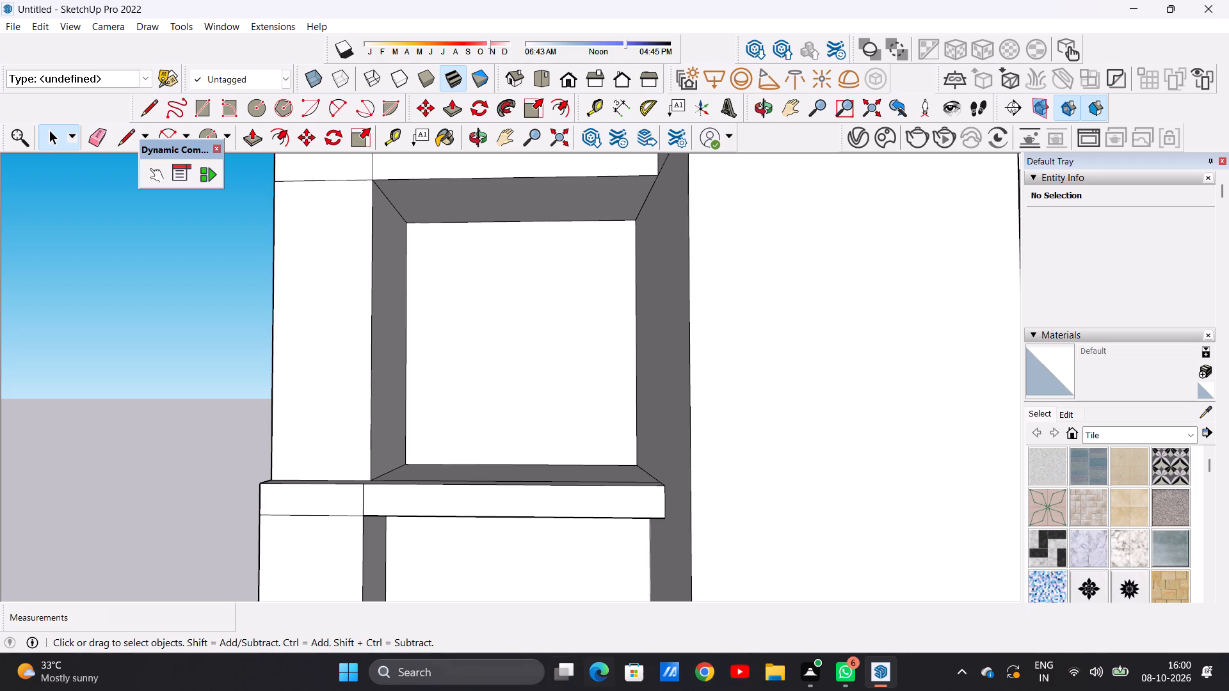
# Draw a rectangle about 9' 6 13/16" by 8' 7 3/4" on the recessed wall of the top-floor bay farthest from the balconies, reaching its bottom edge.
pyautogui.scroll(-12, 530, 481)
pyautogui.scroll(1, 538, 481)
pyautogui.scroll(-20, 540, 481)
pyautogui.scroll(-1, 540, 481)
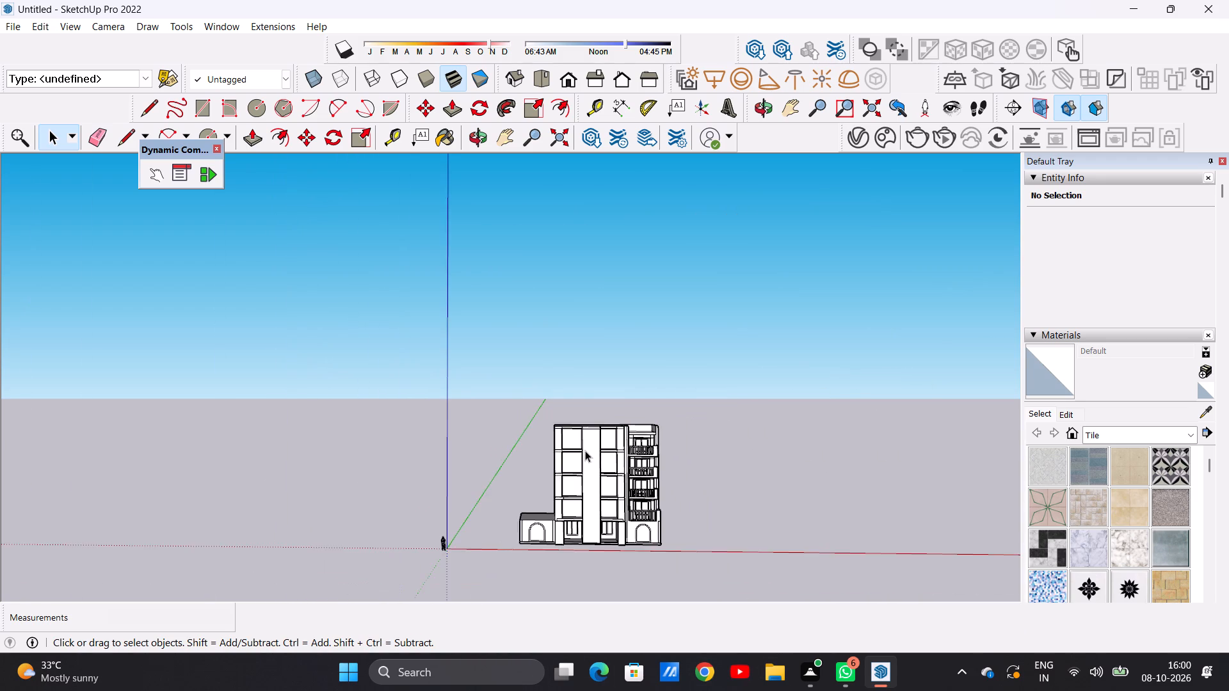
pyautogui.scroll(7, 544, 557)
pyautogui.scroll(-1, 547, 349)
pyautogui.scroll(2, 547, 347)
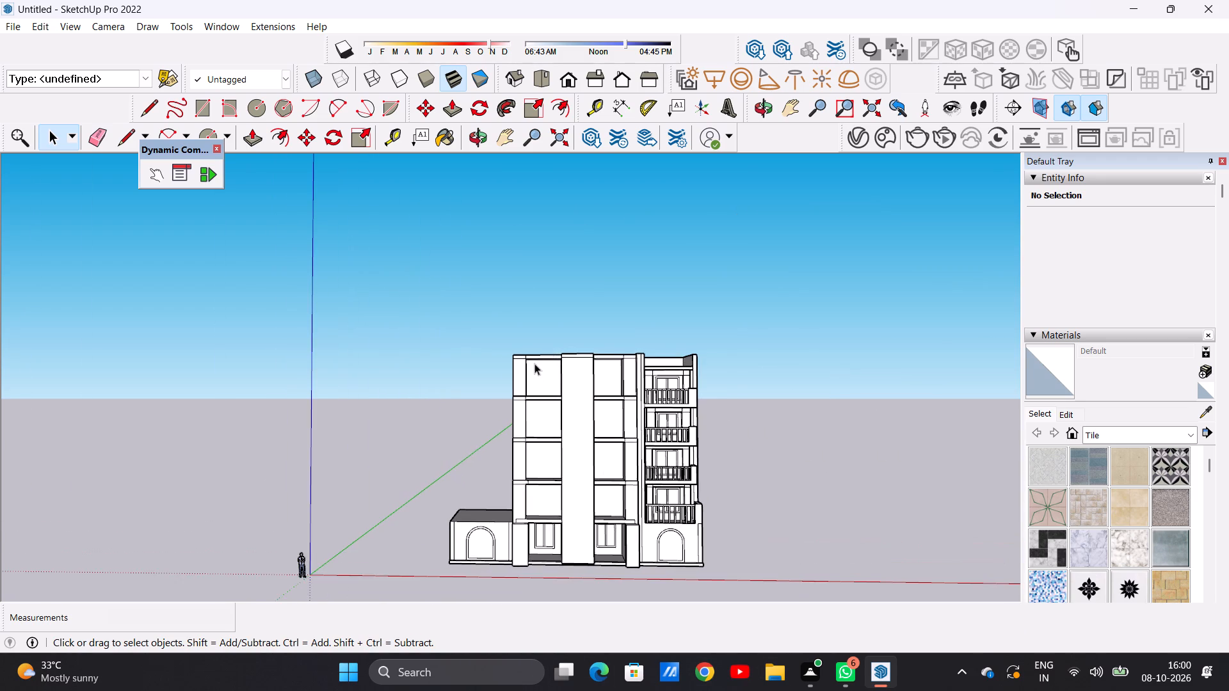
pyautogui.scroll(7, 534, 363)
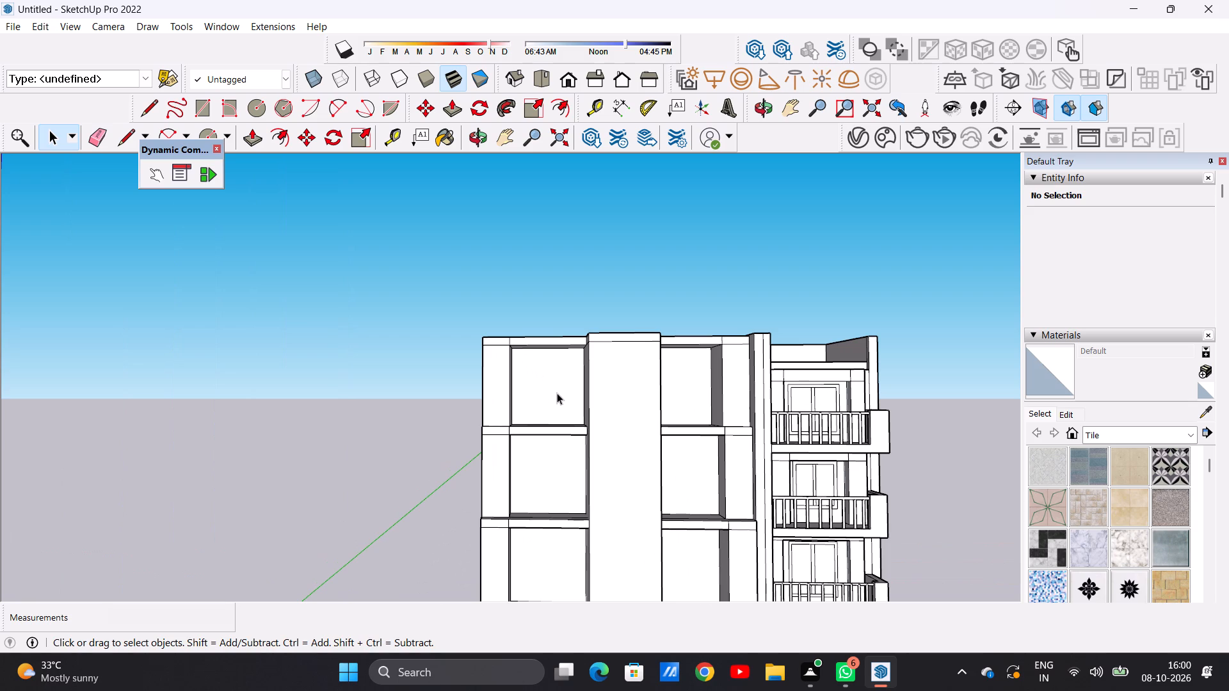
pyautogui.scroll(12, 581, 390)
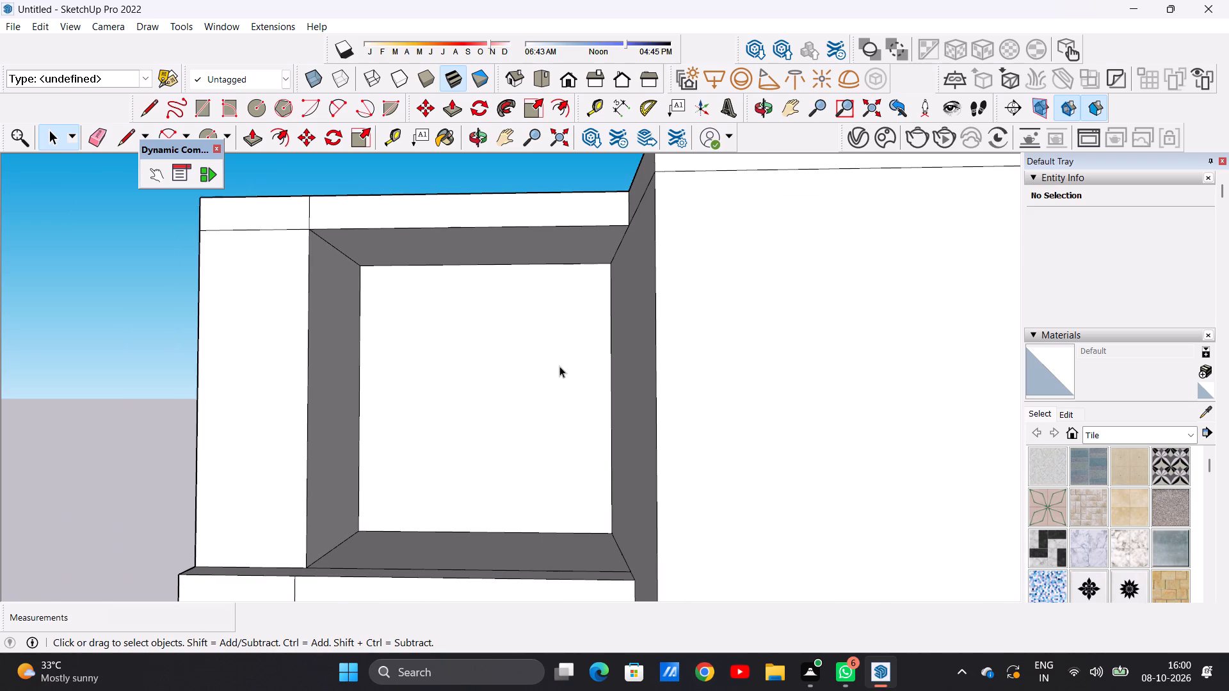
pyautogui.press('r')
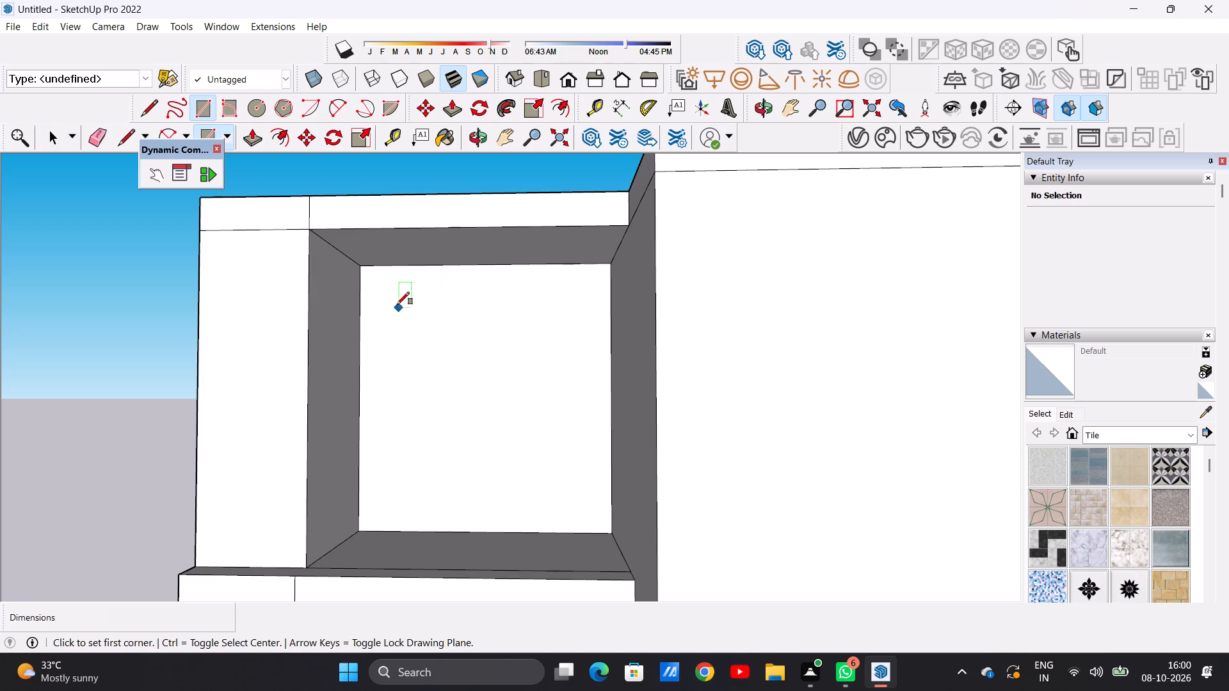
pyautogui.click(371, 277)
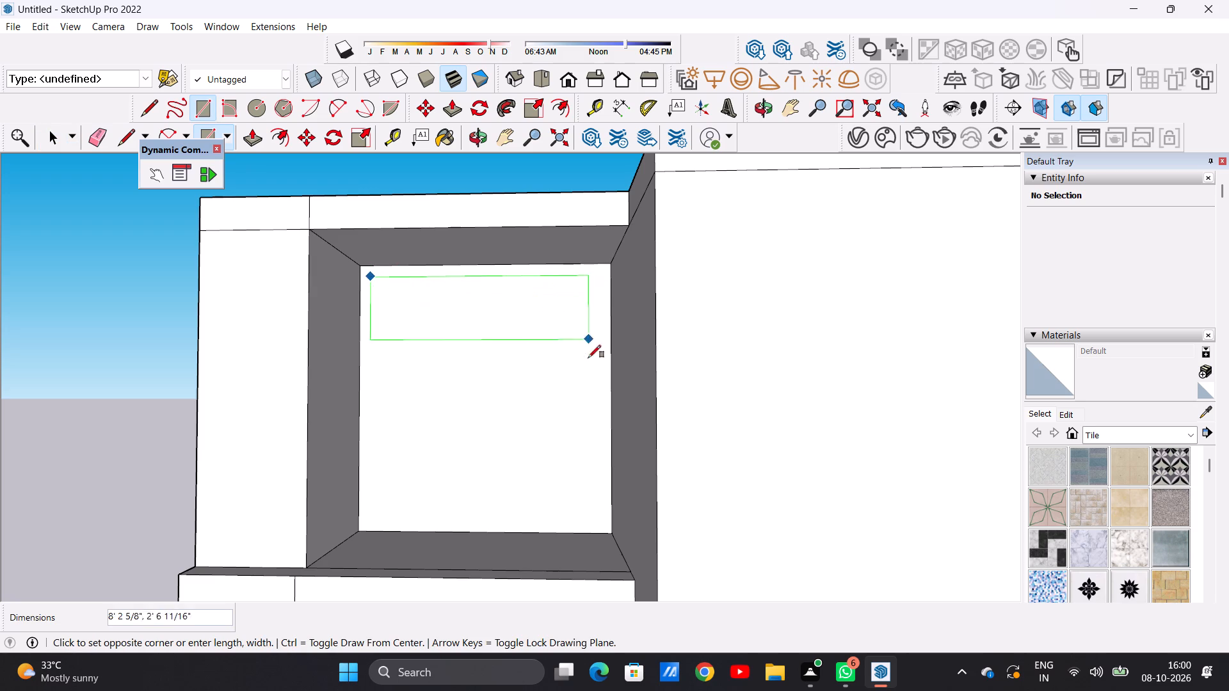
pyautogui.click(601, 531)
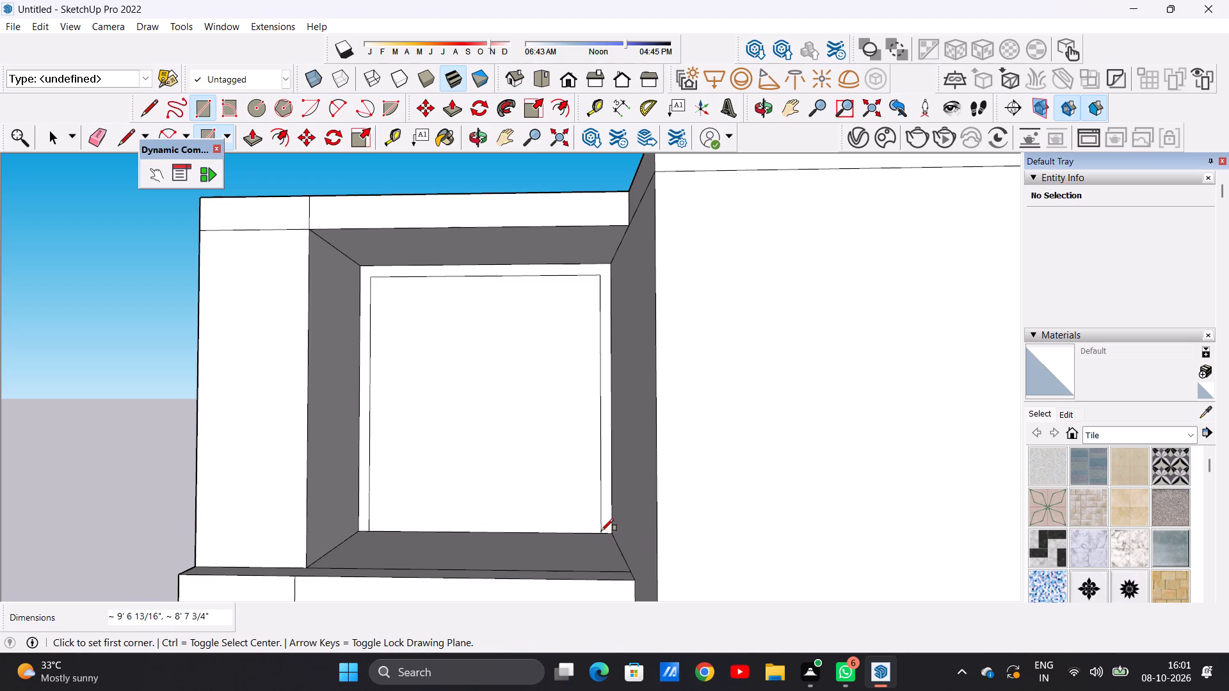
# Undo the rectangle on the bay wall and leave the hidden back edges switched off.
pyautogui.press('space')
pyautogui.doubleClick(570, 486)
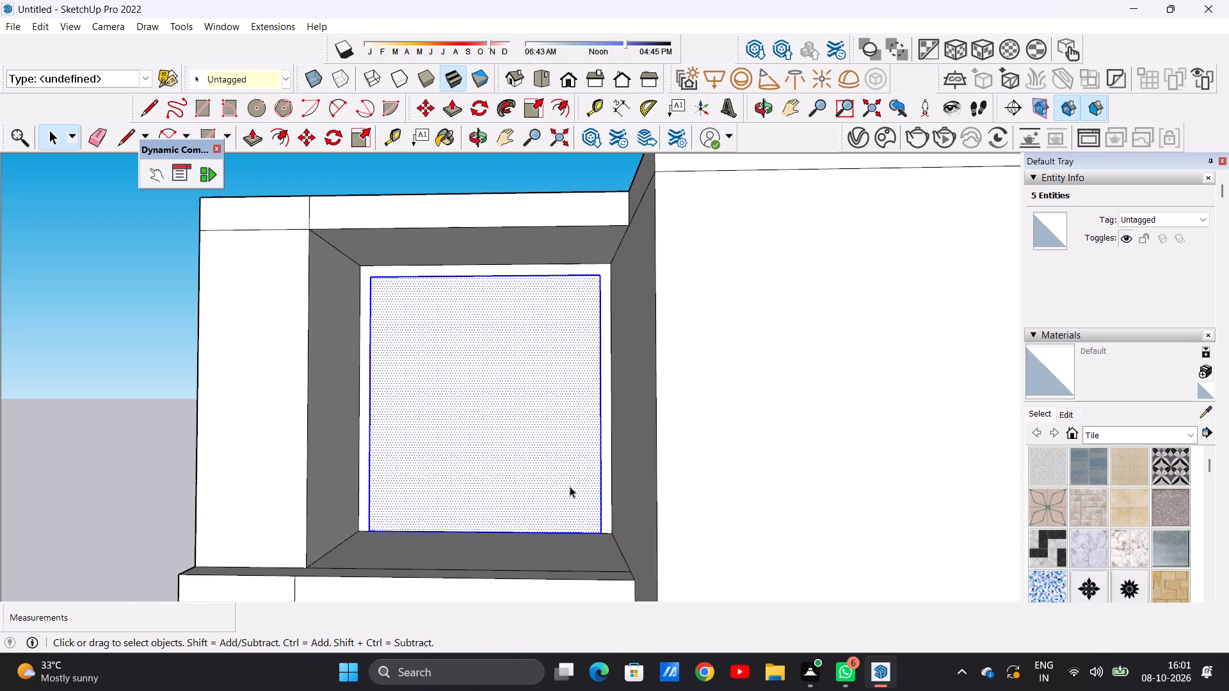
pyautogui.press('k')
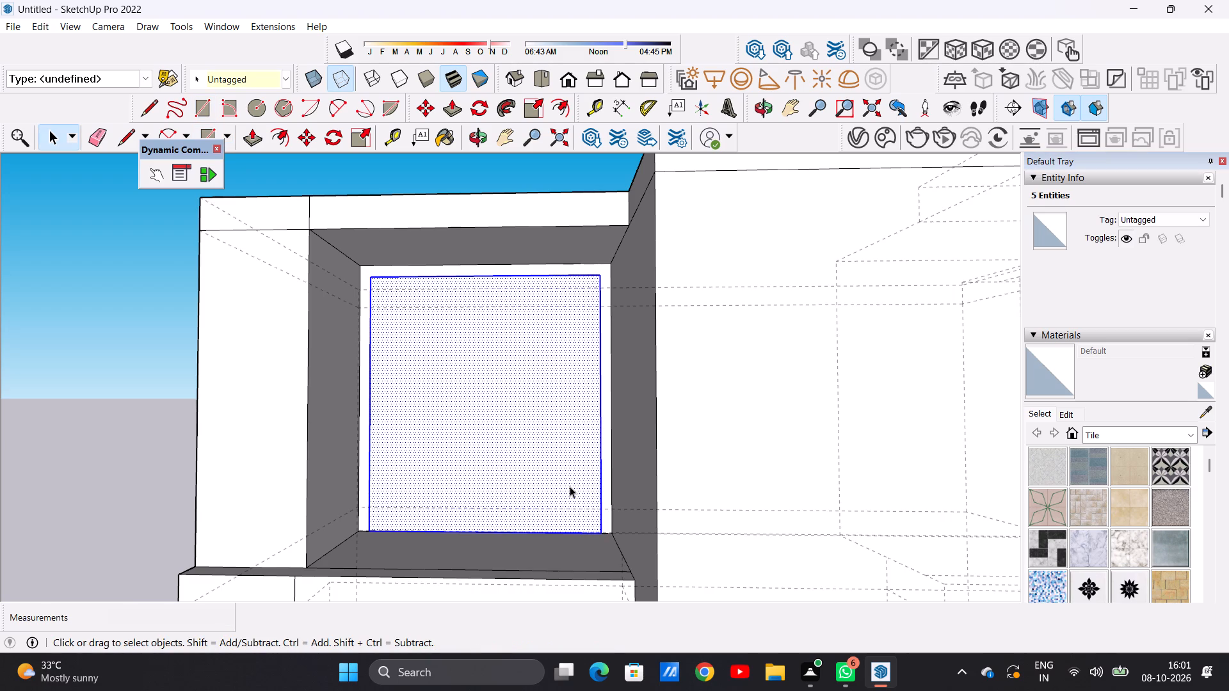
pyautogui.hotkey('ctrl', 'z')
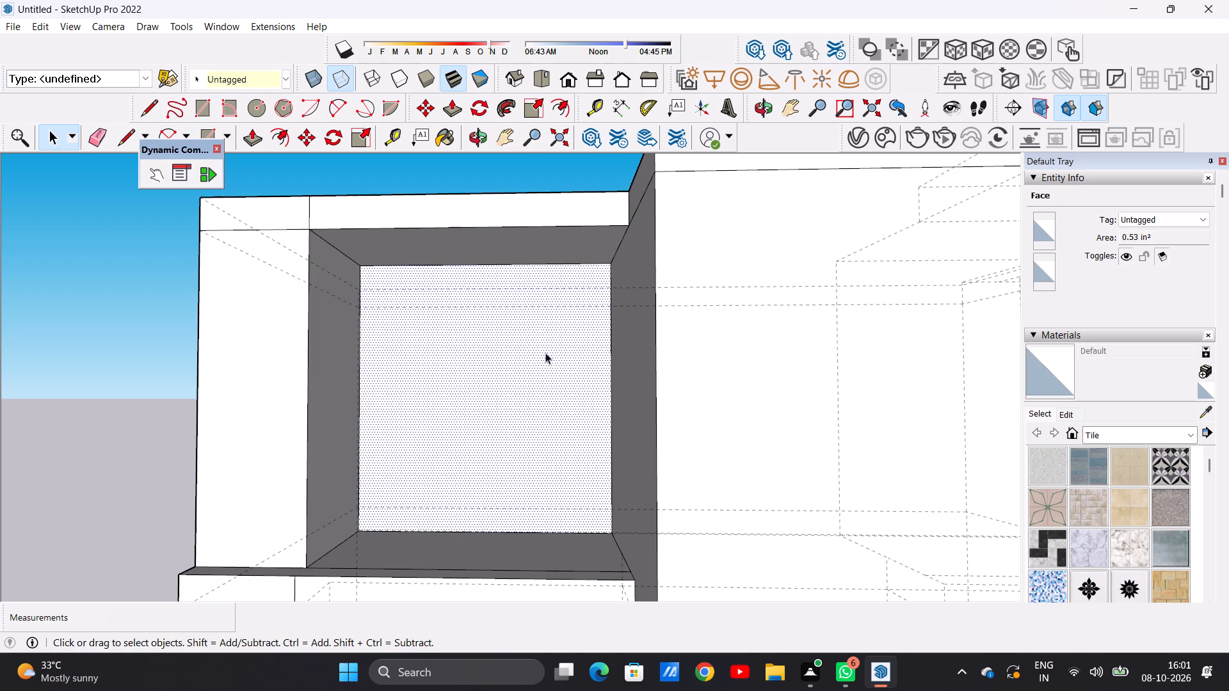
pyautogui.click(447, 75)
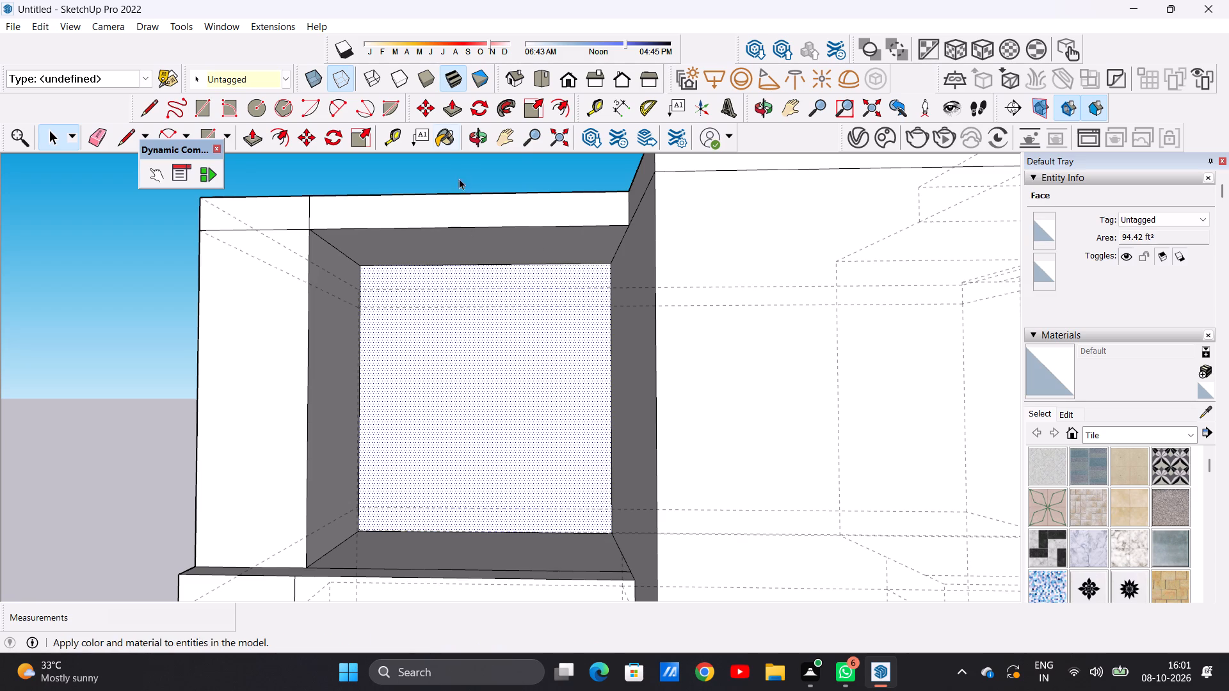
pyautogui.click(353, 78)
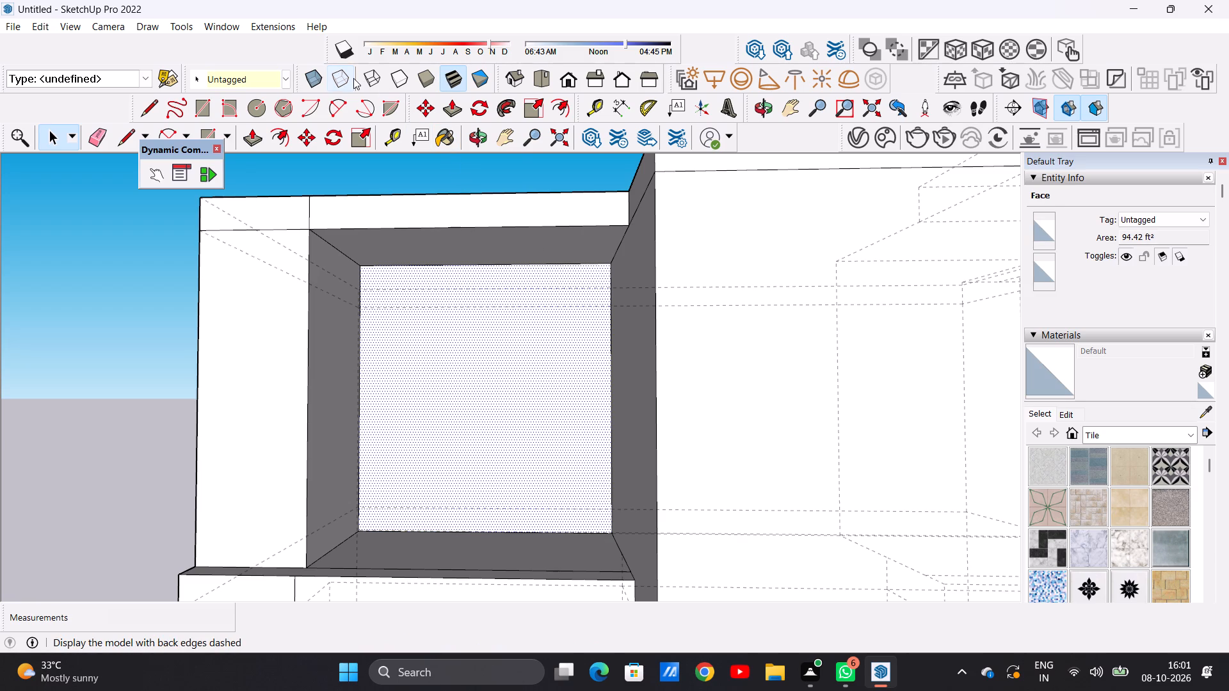
# Draw a rectangle about 8' 6 7/16" by 7' 11 11/16" on the same top-floor bay wall, inset from all four edges.
pyautogui.scroll(-20, 477, 369)
pyautogui.scroll(-1, 477, 369)
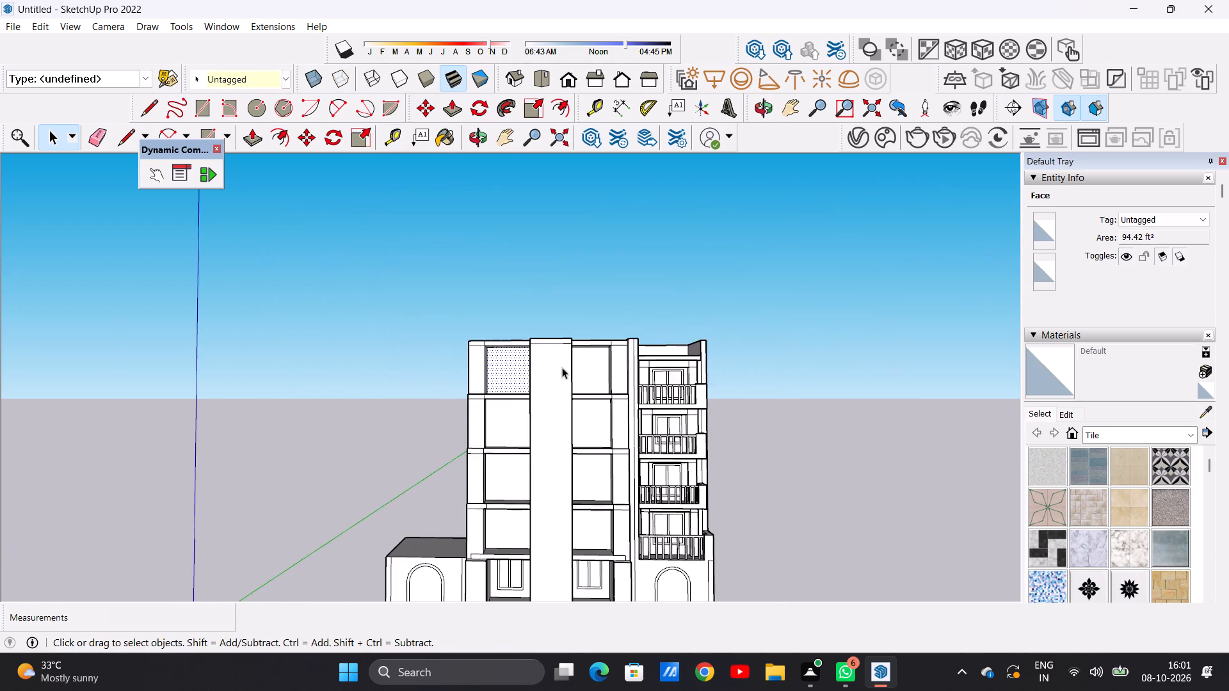
pyautogui.scroll(6, 488, 343)
pyautogui.scroll(12, 548, 369)
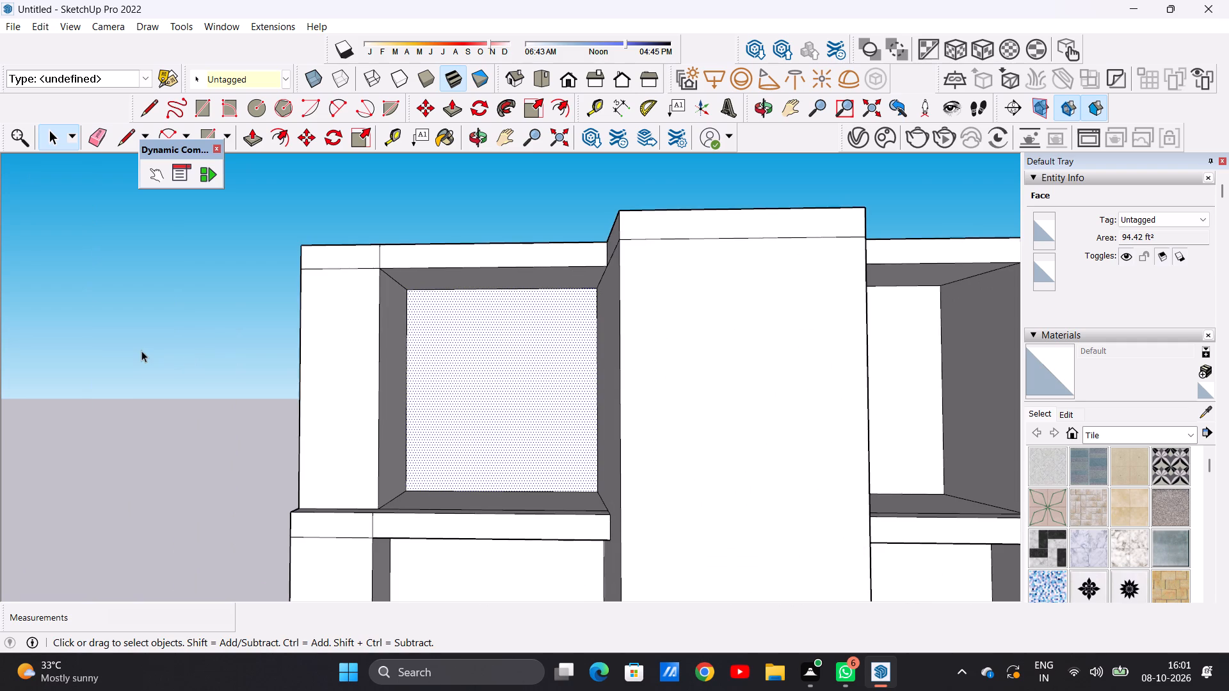
pyautogui.click(141, 351)
pyautogui.doubleClick(510, 418)
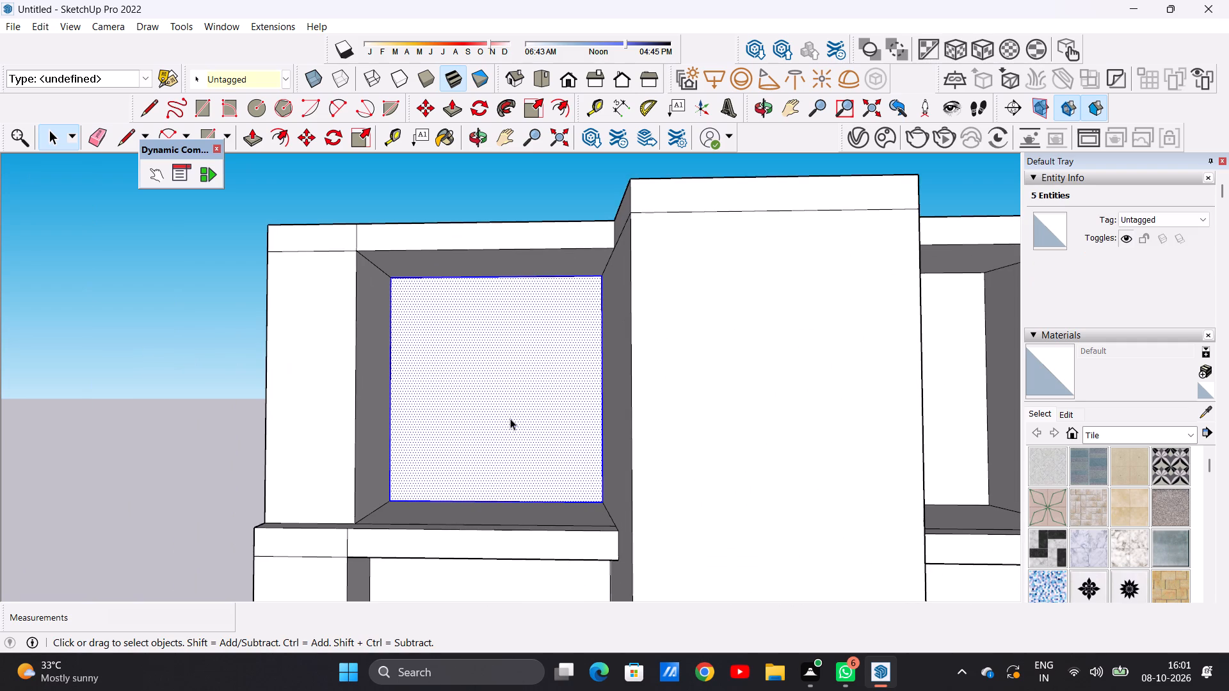
pyautogui.click(102, 379)
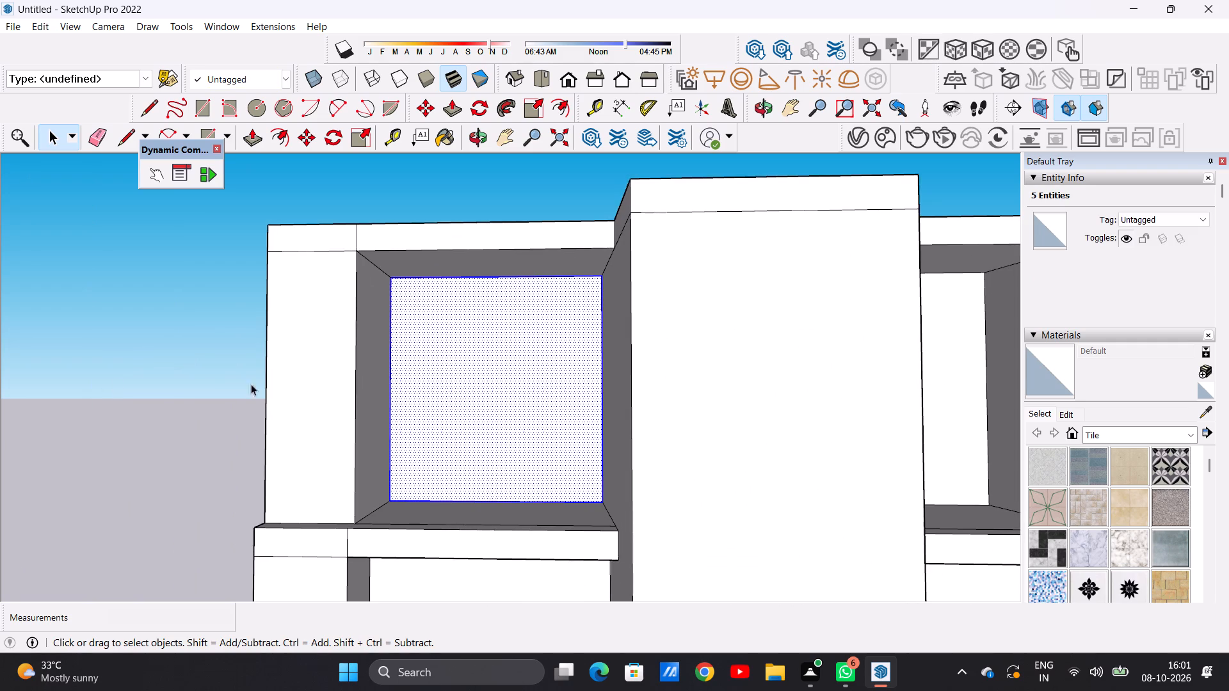
pyautogui.scroll(1, 548, 404)
pyautogui.scroll(-1, 548, 405)
pyautogui.scroll(1, 548, 405)
pyautogui.press('r')
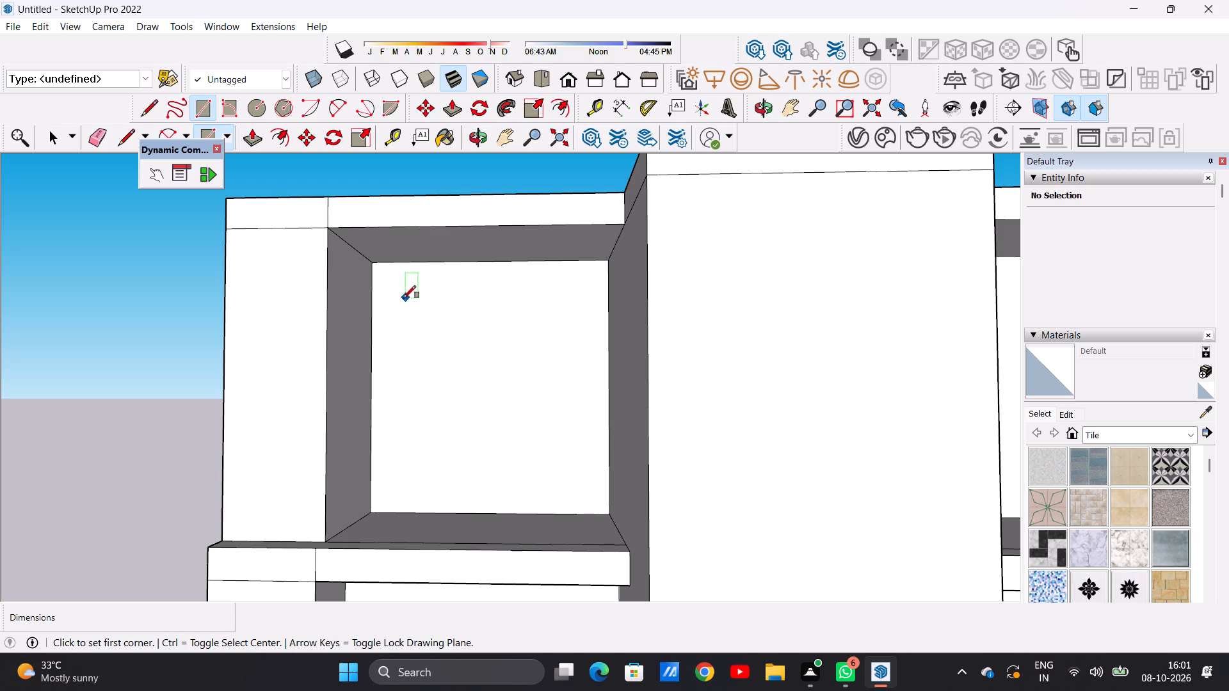
pyautogui.click(387, 278)
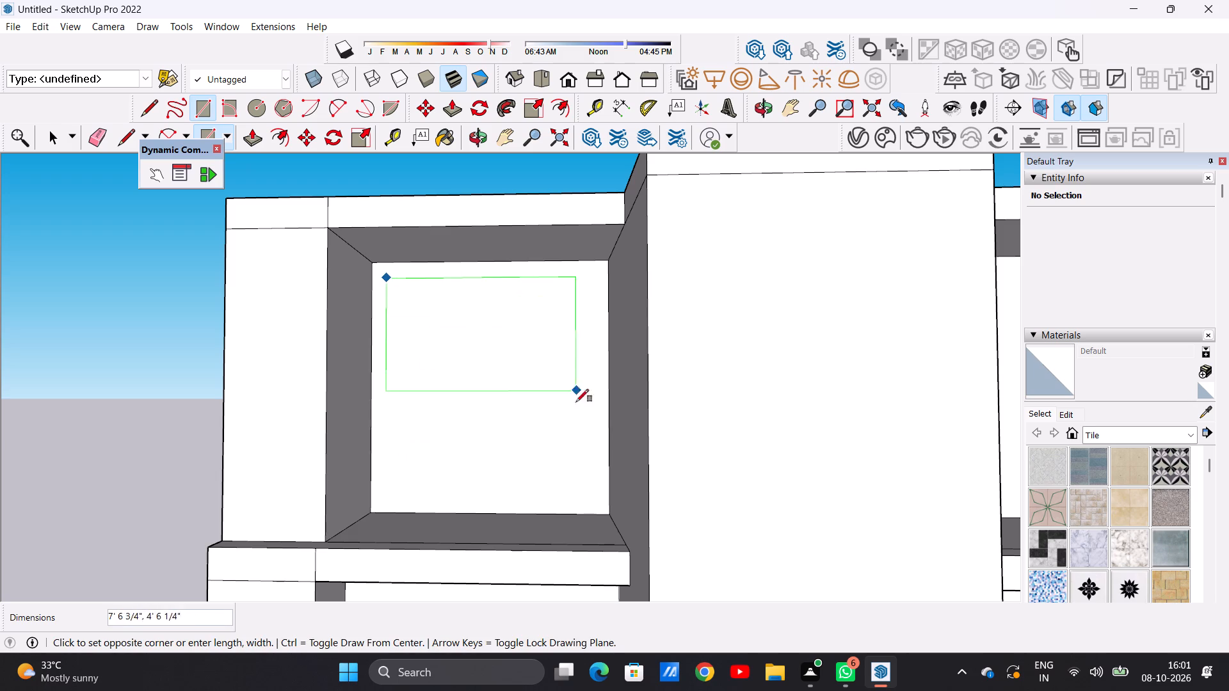
pyautogui.click(587, 493)
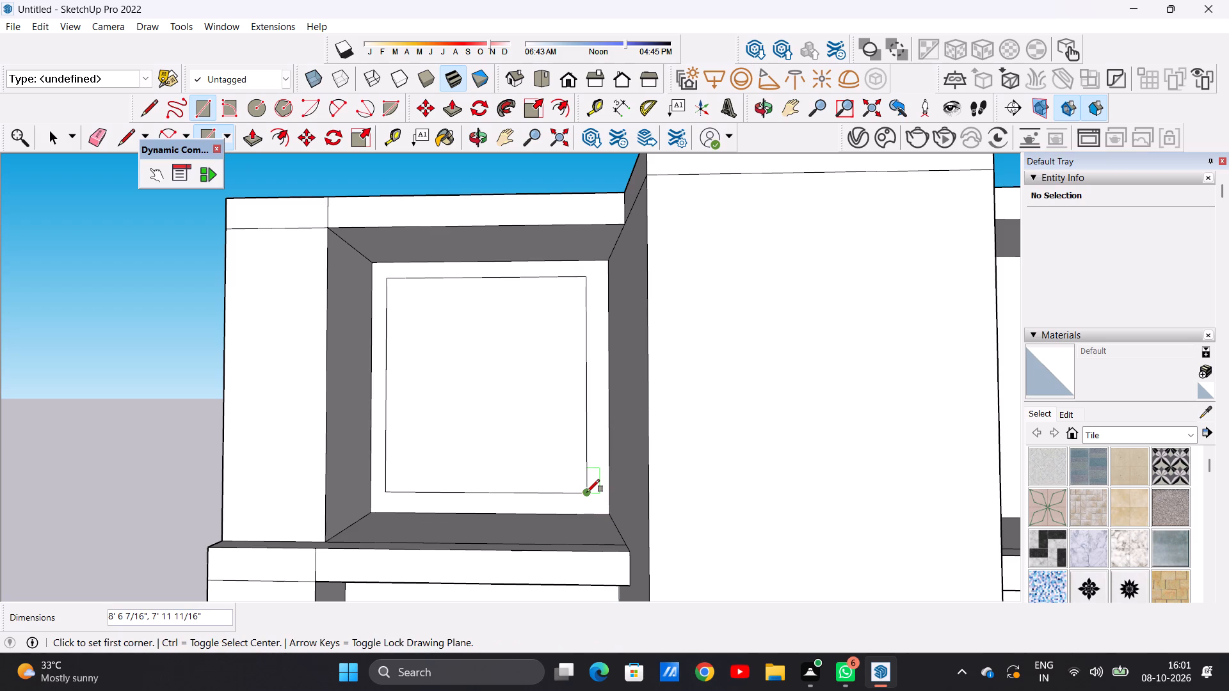
pyautogui.press('space')
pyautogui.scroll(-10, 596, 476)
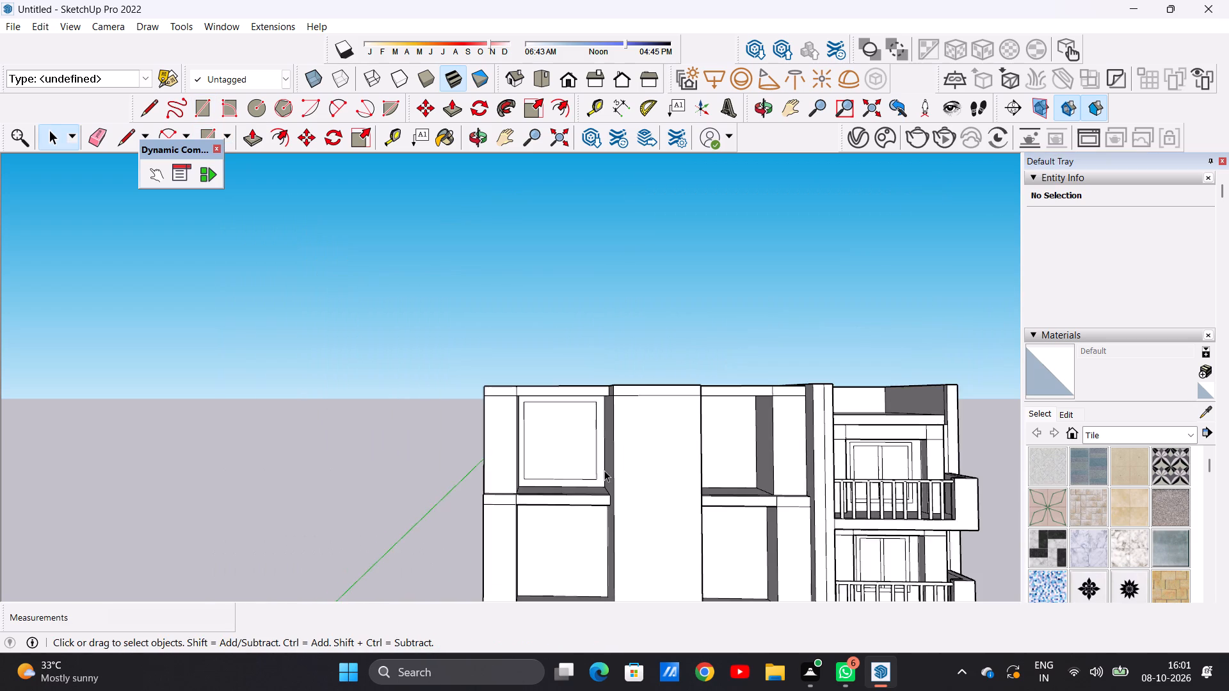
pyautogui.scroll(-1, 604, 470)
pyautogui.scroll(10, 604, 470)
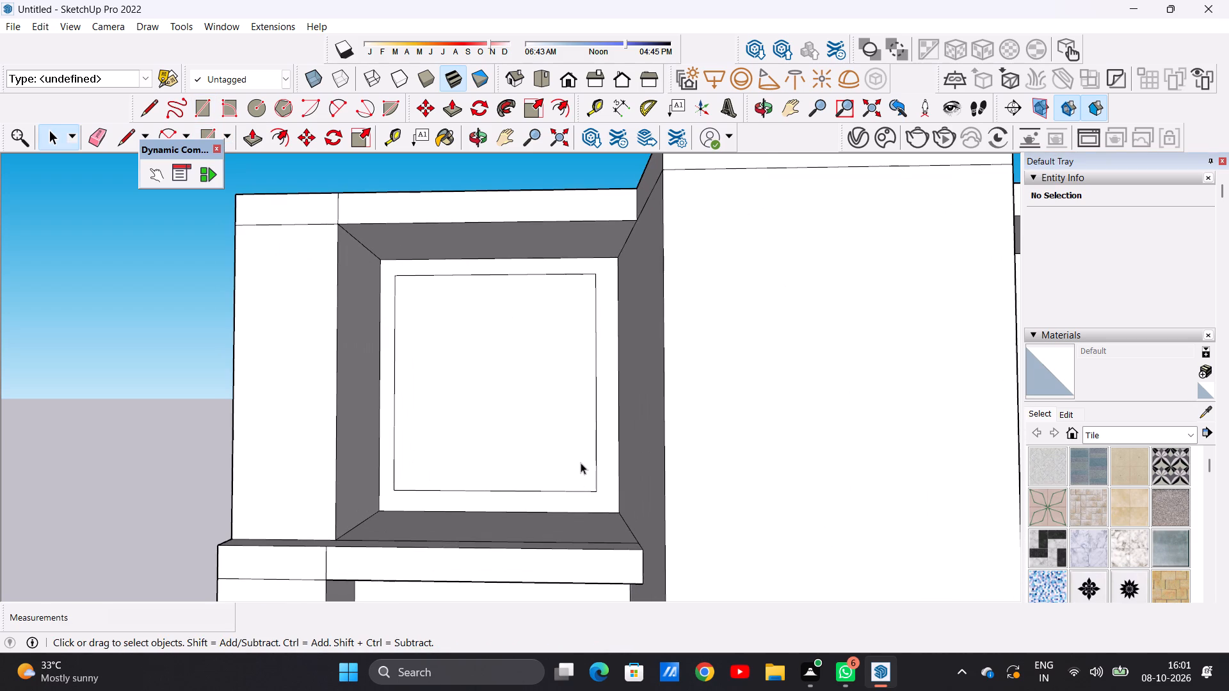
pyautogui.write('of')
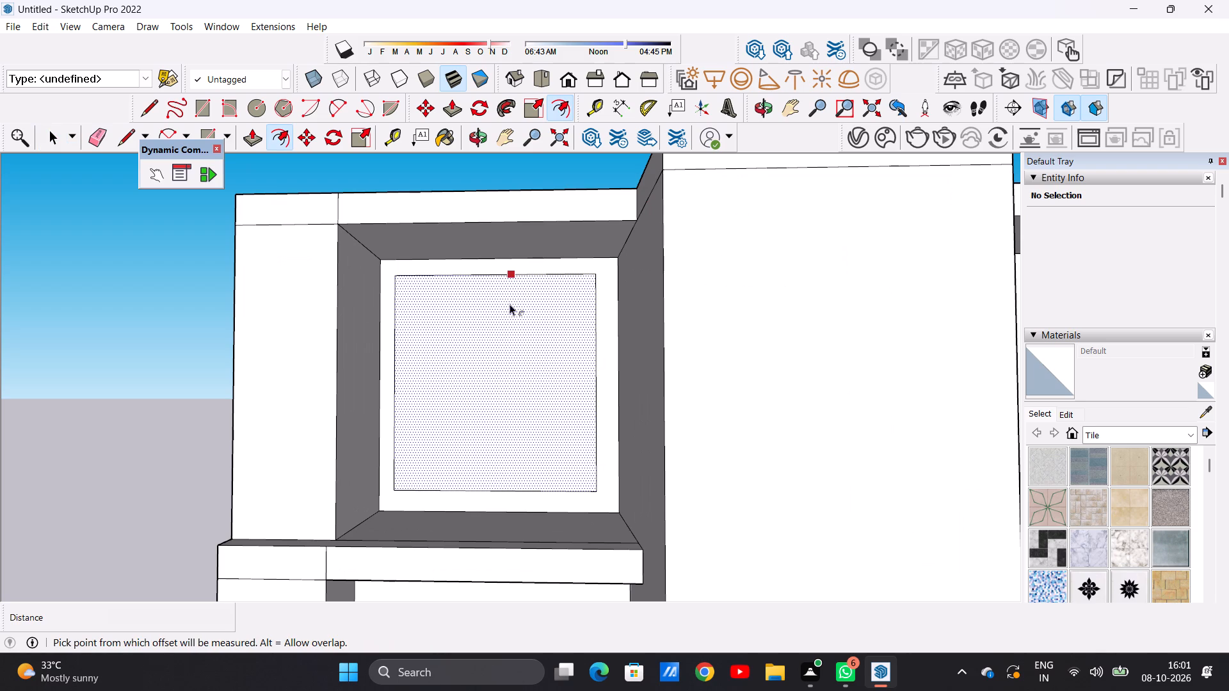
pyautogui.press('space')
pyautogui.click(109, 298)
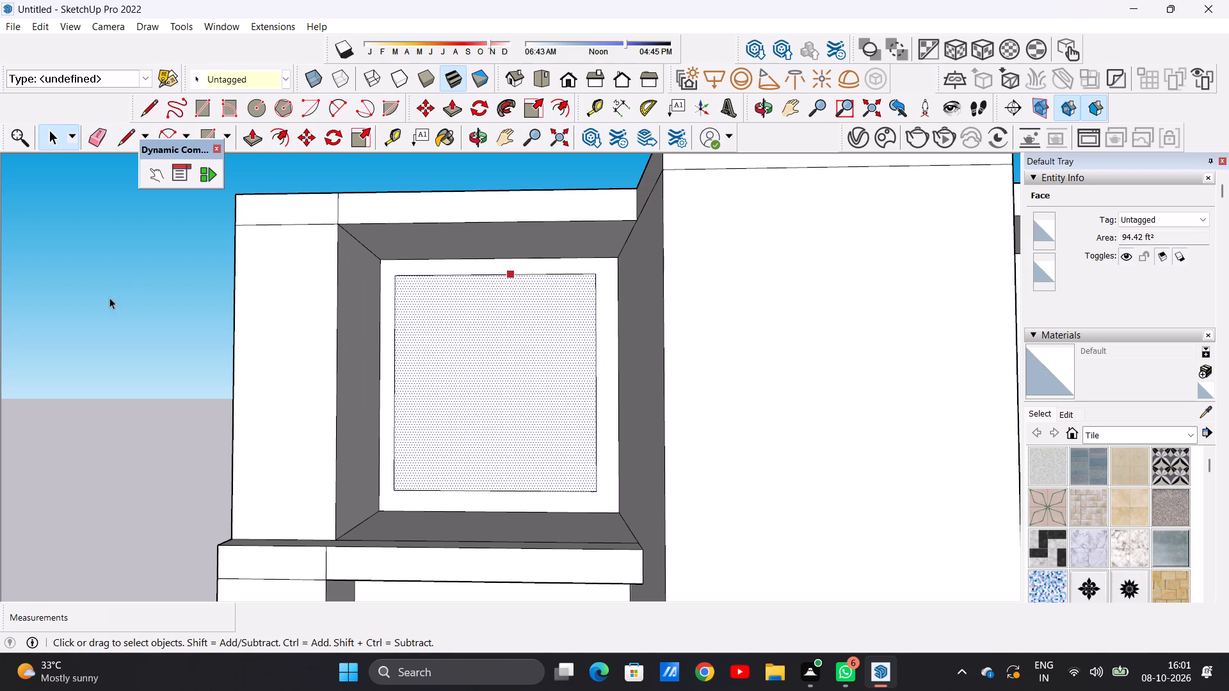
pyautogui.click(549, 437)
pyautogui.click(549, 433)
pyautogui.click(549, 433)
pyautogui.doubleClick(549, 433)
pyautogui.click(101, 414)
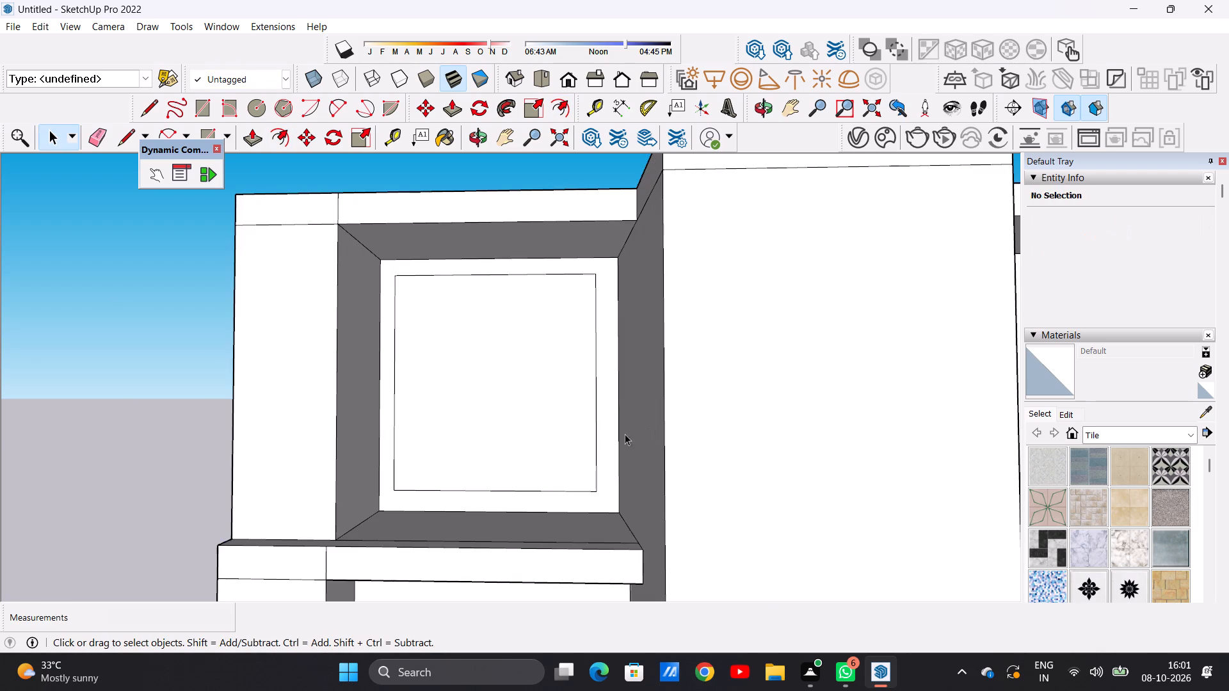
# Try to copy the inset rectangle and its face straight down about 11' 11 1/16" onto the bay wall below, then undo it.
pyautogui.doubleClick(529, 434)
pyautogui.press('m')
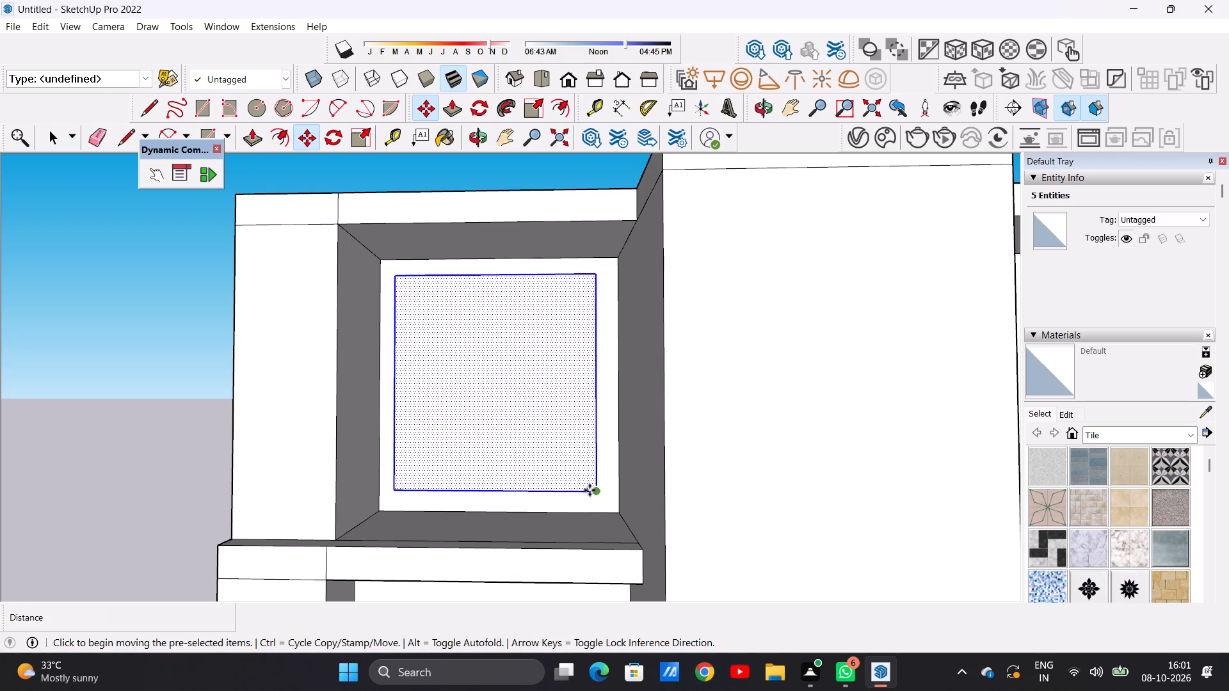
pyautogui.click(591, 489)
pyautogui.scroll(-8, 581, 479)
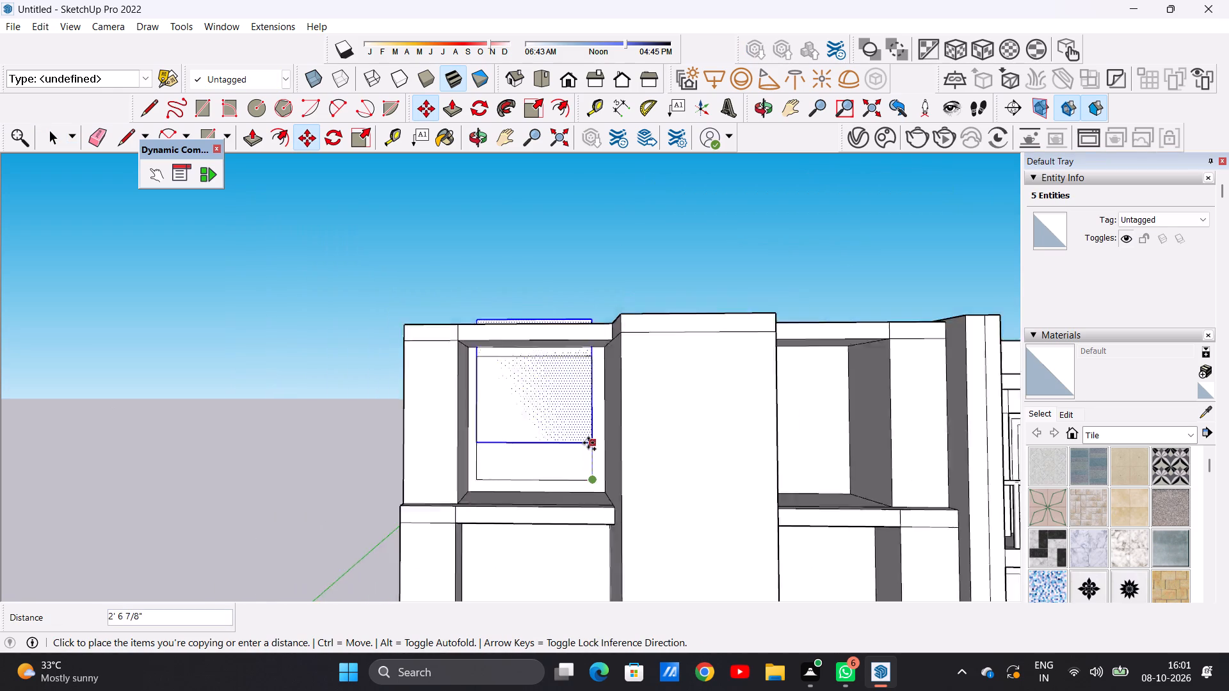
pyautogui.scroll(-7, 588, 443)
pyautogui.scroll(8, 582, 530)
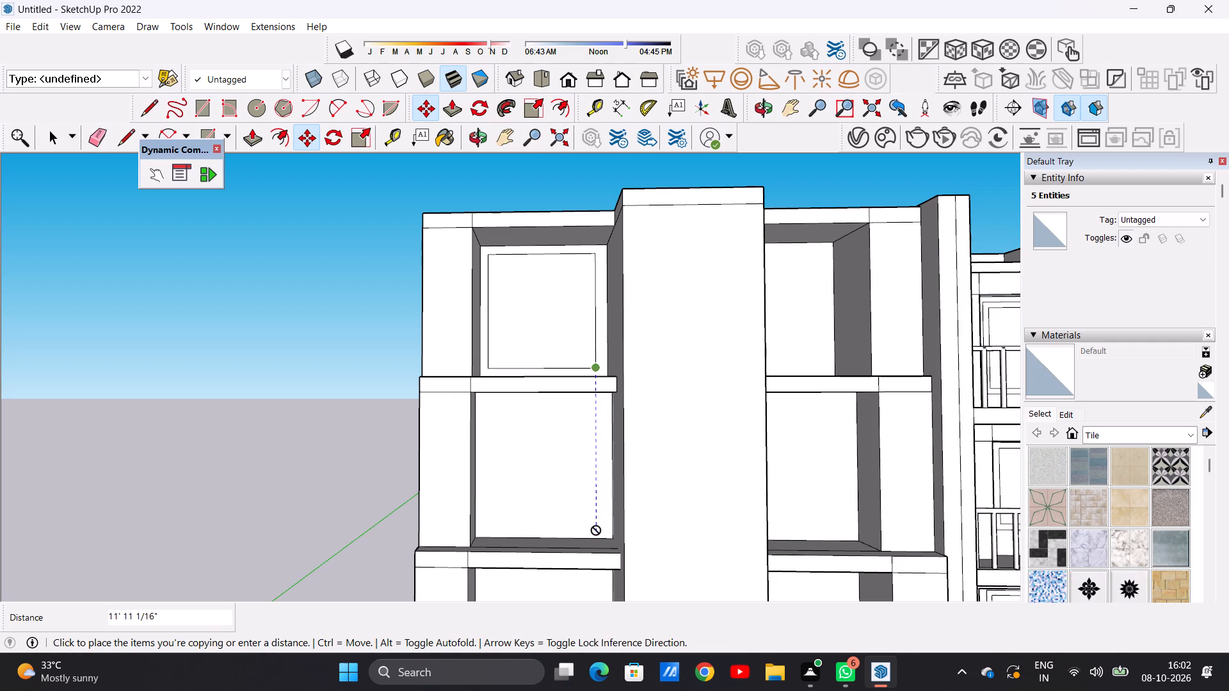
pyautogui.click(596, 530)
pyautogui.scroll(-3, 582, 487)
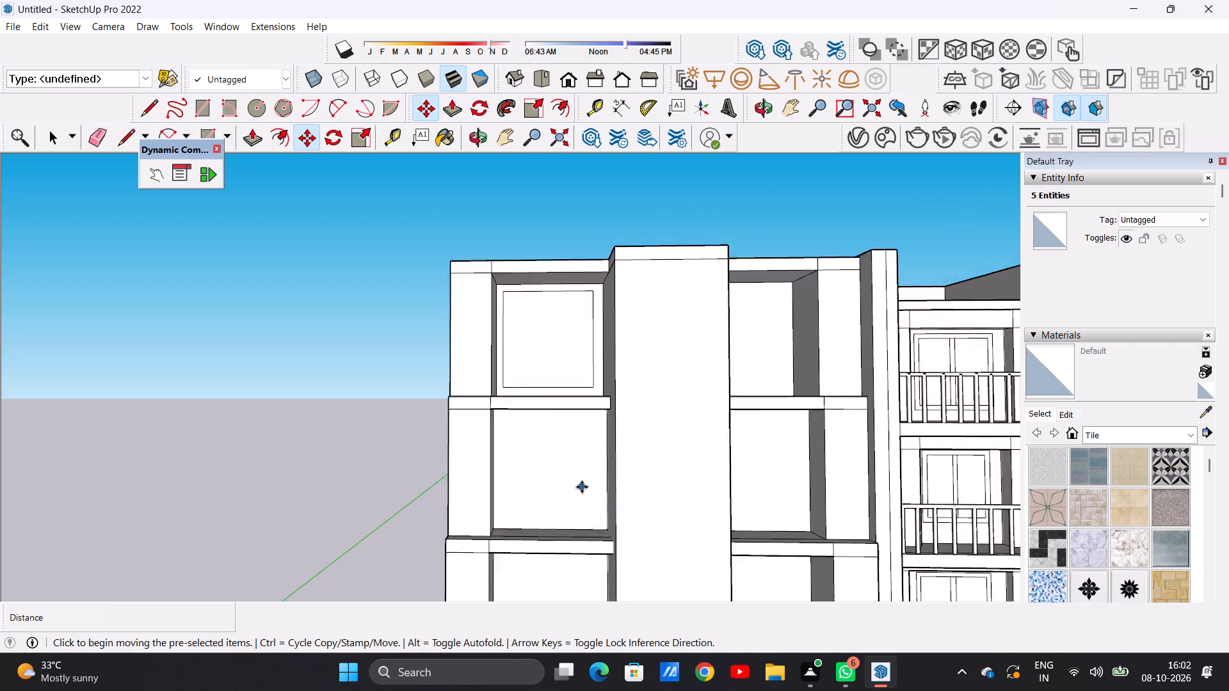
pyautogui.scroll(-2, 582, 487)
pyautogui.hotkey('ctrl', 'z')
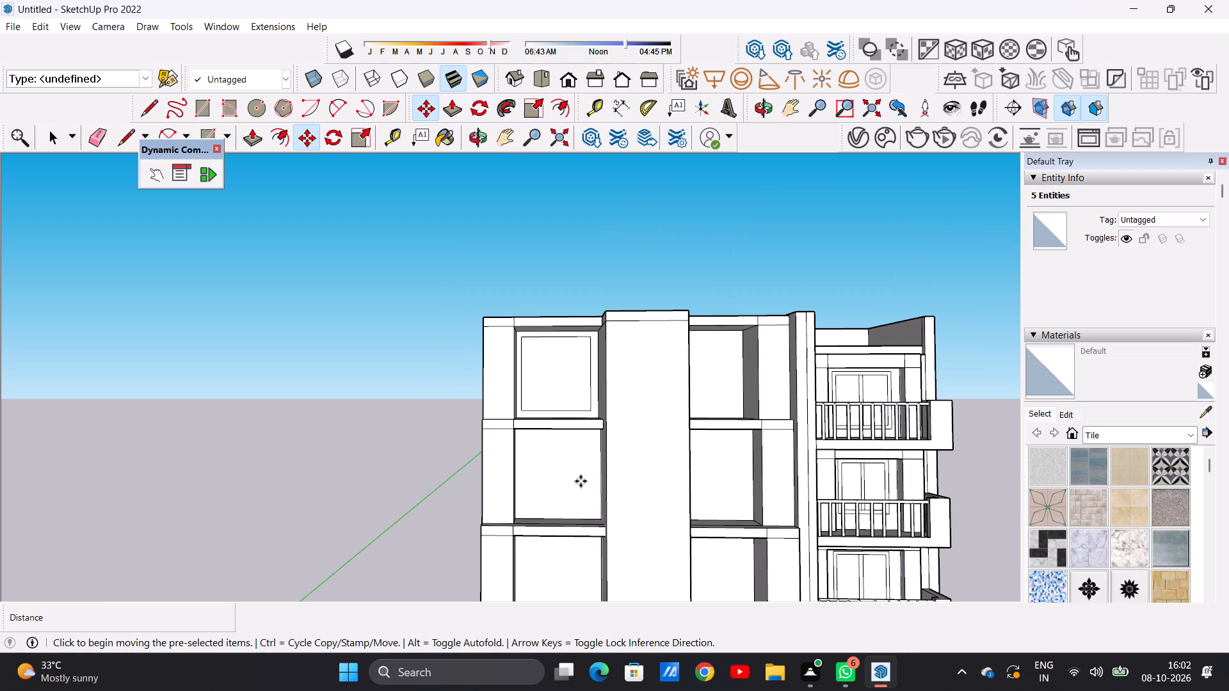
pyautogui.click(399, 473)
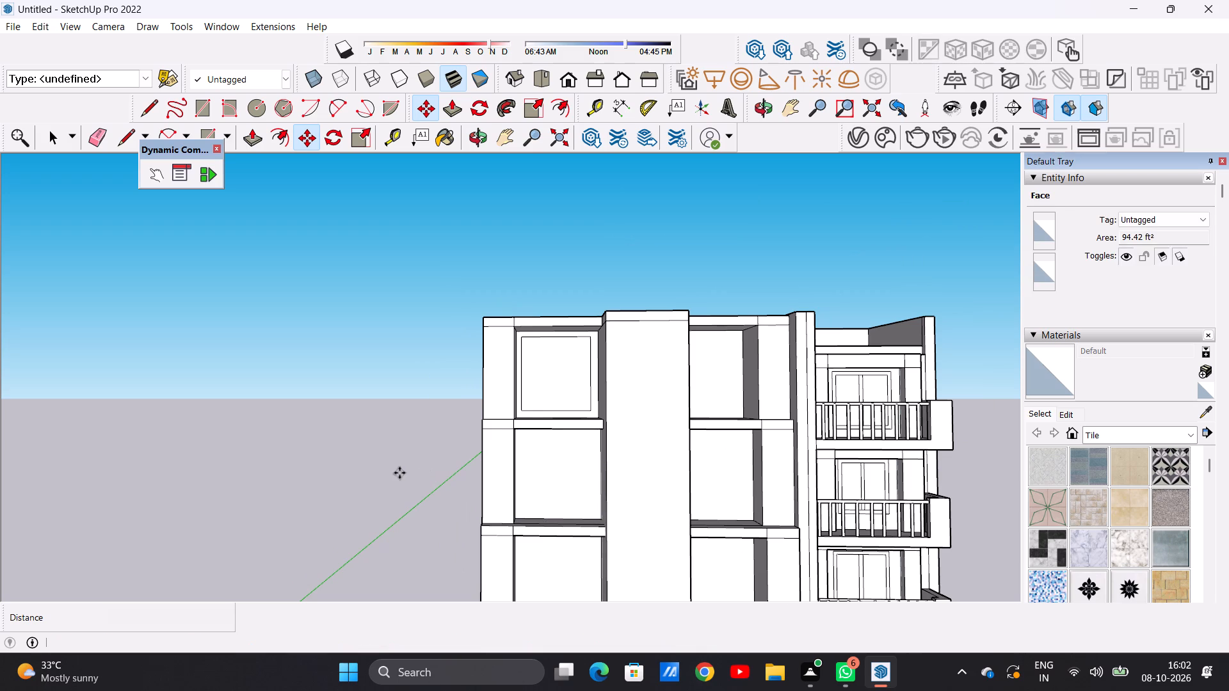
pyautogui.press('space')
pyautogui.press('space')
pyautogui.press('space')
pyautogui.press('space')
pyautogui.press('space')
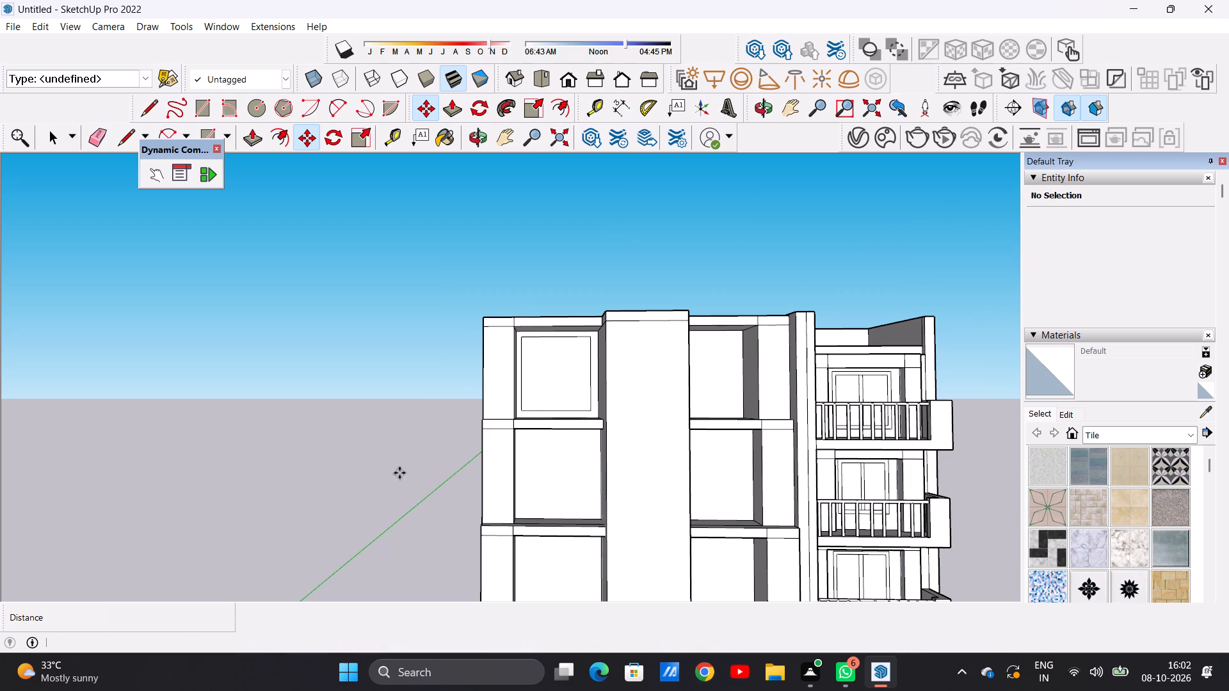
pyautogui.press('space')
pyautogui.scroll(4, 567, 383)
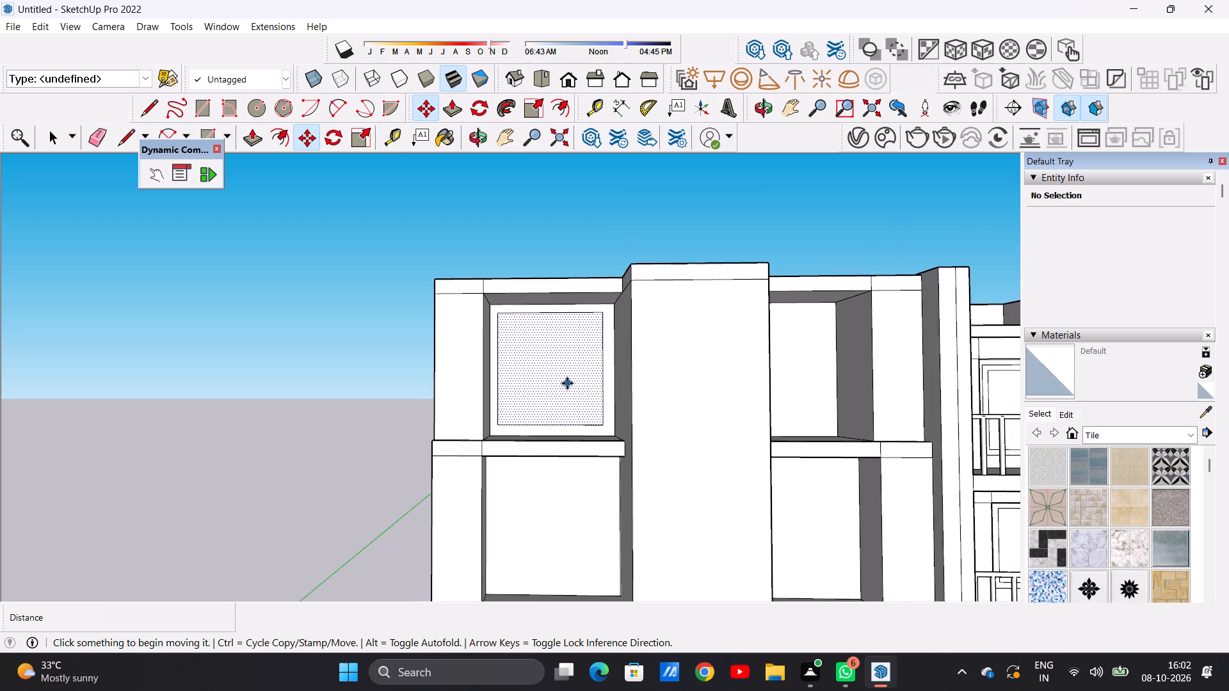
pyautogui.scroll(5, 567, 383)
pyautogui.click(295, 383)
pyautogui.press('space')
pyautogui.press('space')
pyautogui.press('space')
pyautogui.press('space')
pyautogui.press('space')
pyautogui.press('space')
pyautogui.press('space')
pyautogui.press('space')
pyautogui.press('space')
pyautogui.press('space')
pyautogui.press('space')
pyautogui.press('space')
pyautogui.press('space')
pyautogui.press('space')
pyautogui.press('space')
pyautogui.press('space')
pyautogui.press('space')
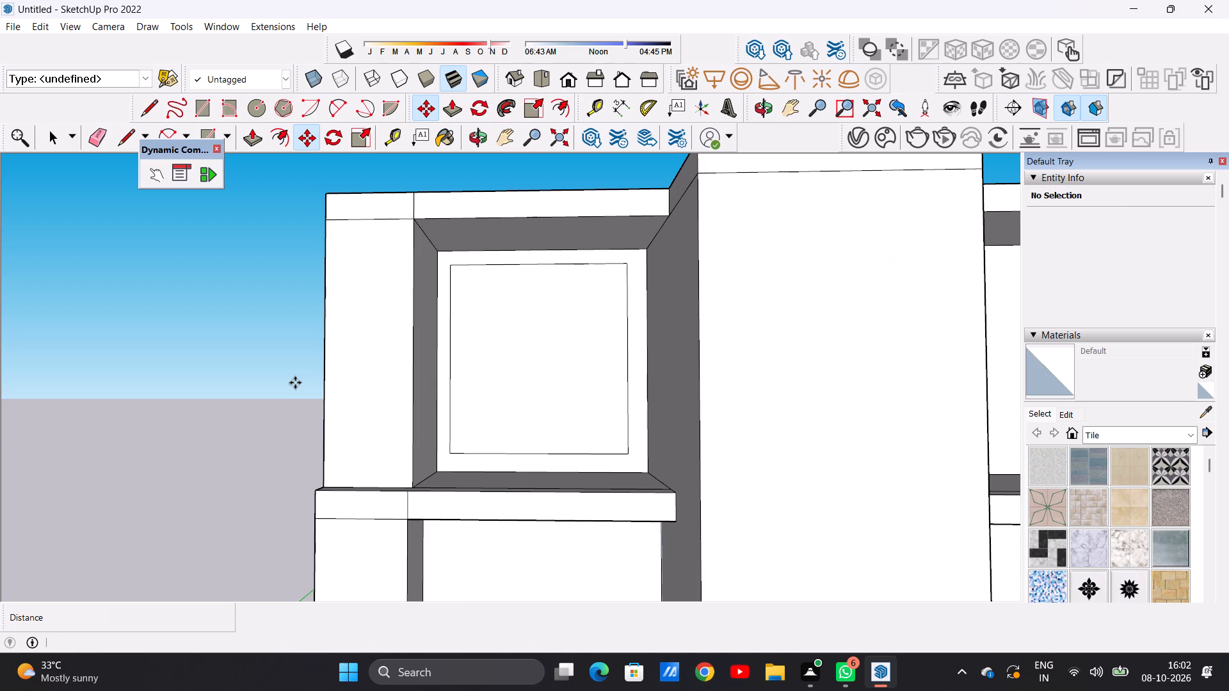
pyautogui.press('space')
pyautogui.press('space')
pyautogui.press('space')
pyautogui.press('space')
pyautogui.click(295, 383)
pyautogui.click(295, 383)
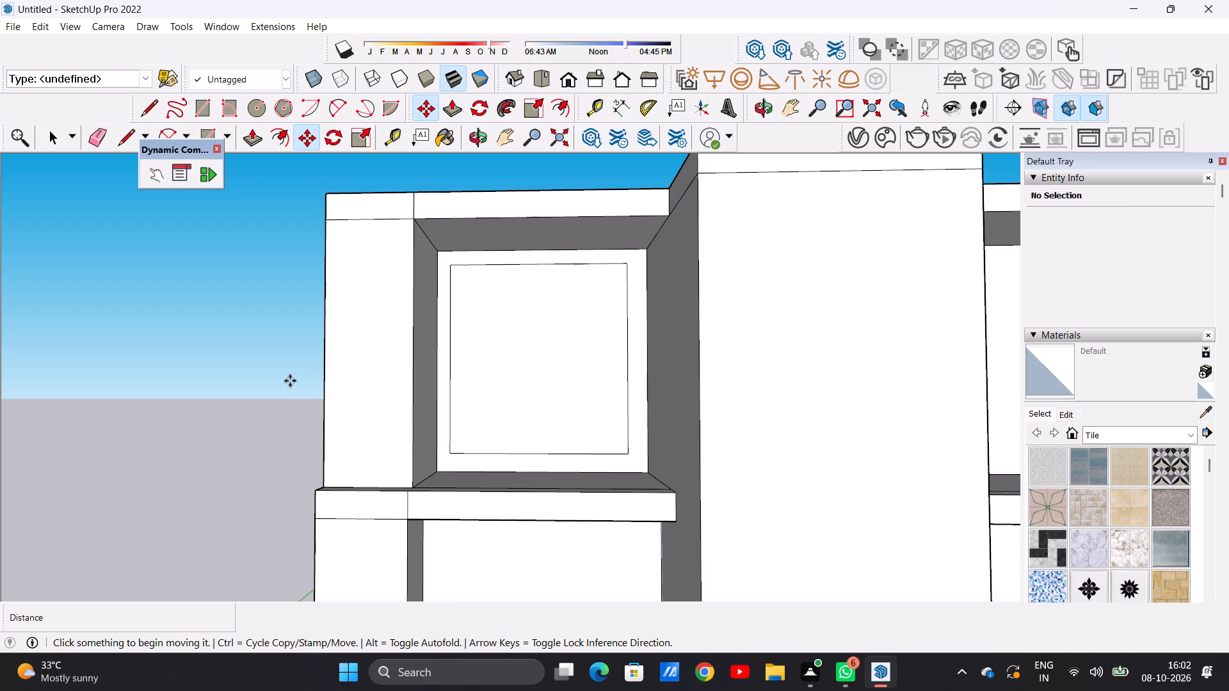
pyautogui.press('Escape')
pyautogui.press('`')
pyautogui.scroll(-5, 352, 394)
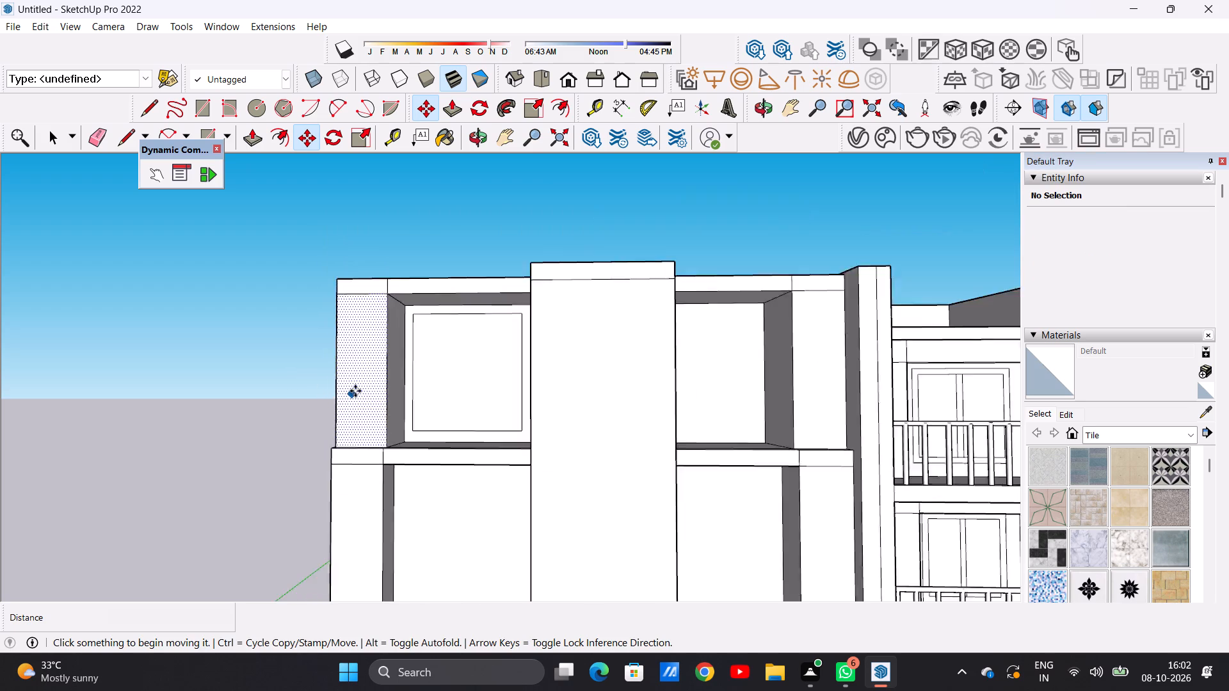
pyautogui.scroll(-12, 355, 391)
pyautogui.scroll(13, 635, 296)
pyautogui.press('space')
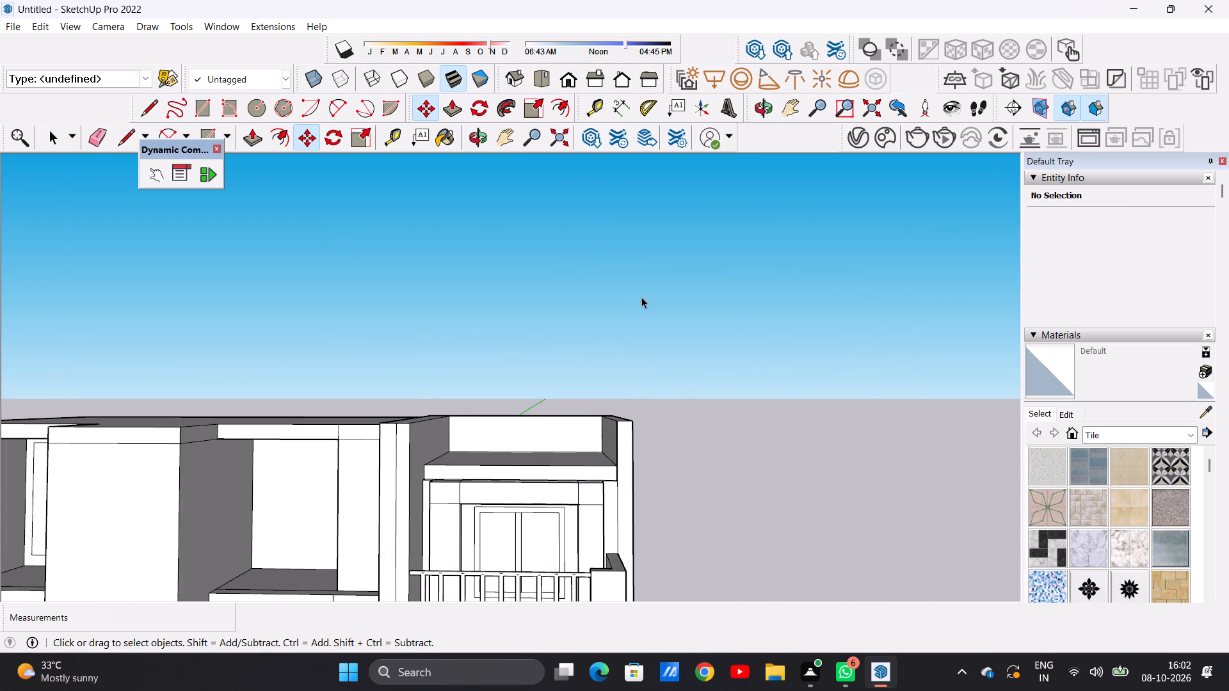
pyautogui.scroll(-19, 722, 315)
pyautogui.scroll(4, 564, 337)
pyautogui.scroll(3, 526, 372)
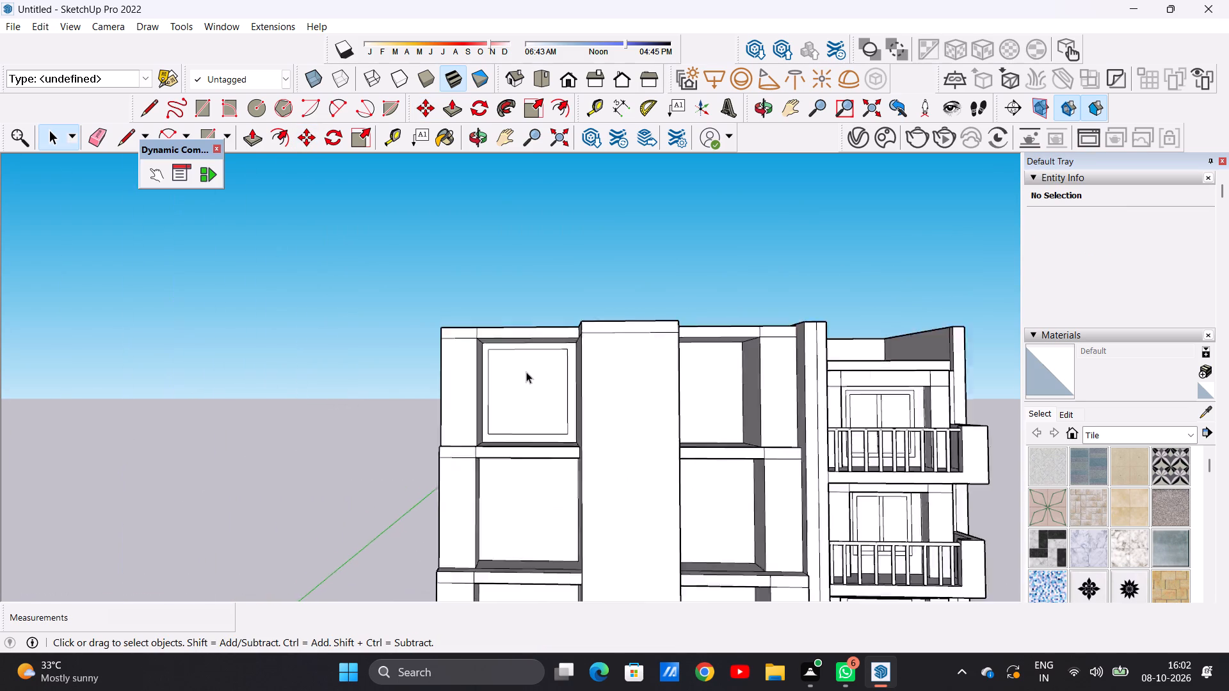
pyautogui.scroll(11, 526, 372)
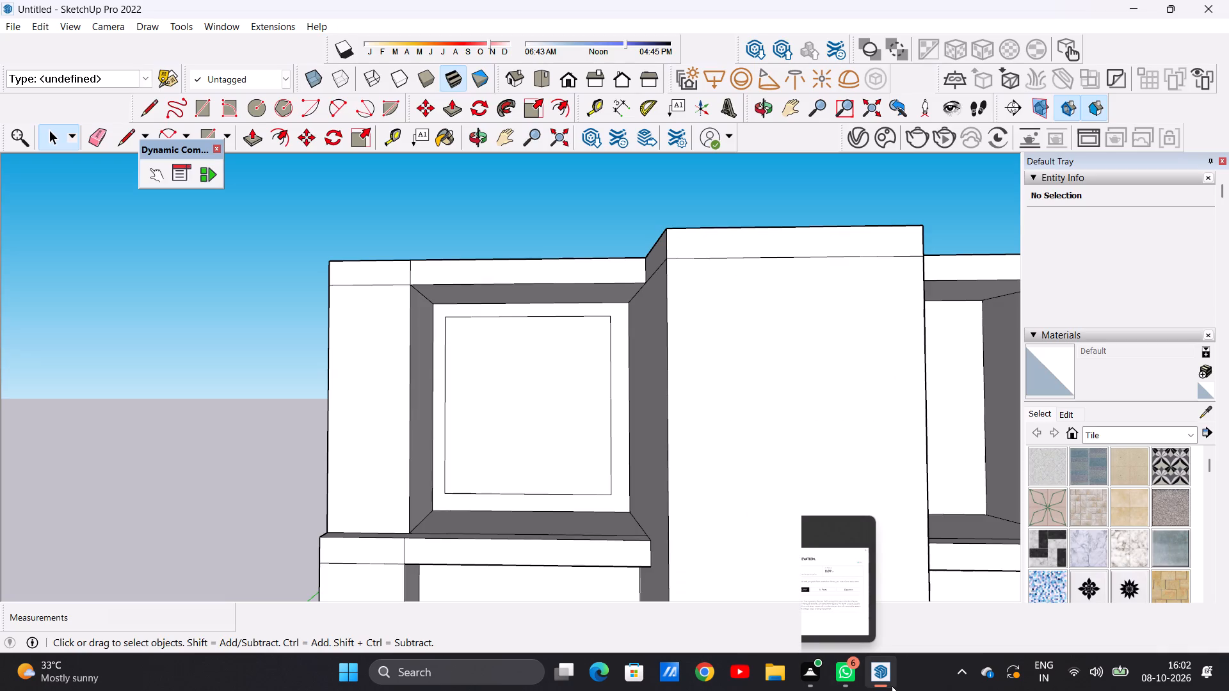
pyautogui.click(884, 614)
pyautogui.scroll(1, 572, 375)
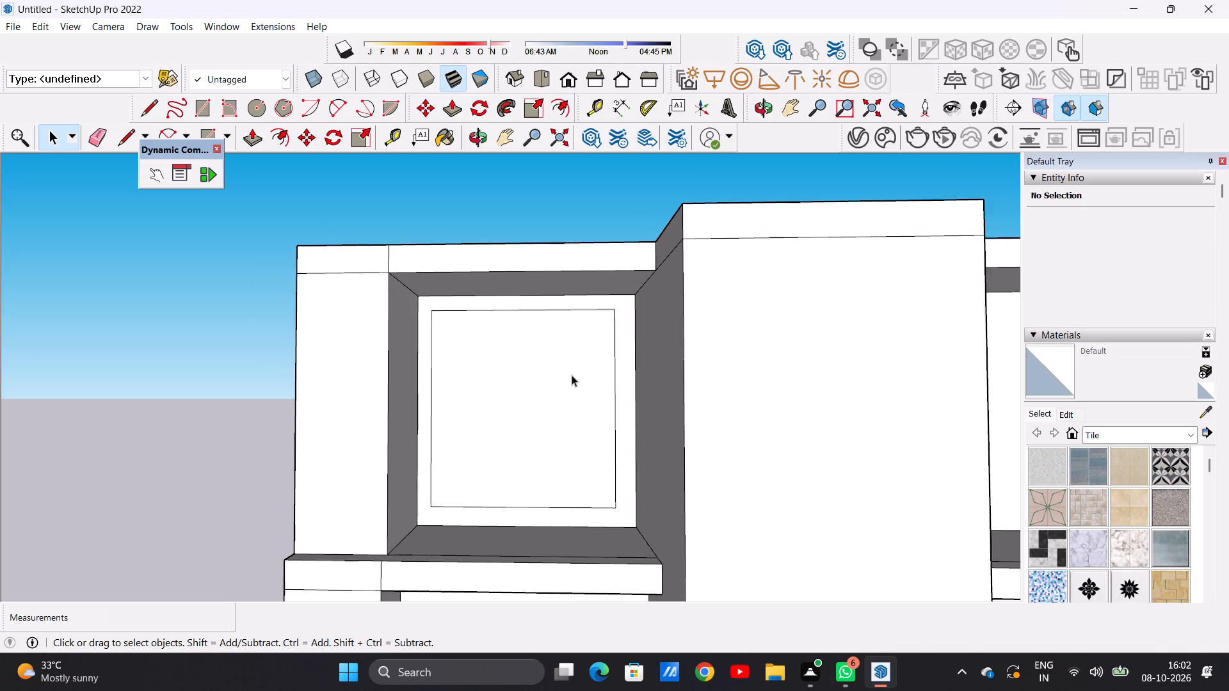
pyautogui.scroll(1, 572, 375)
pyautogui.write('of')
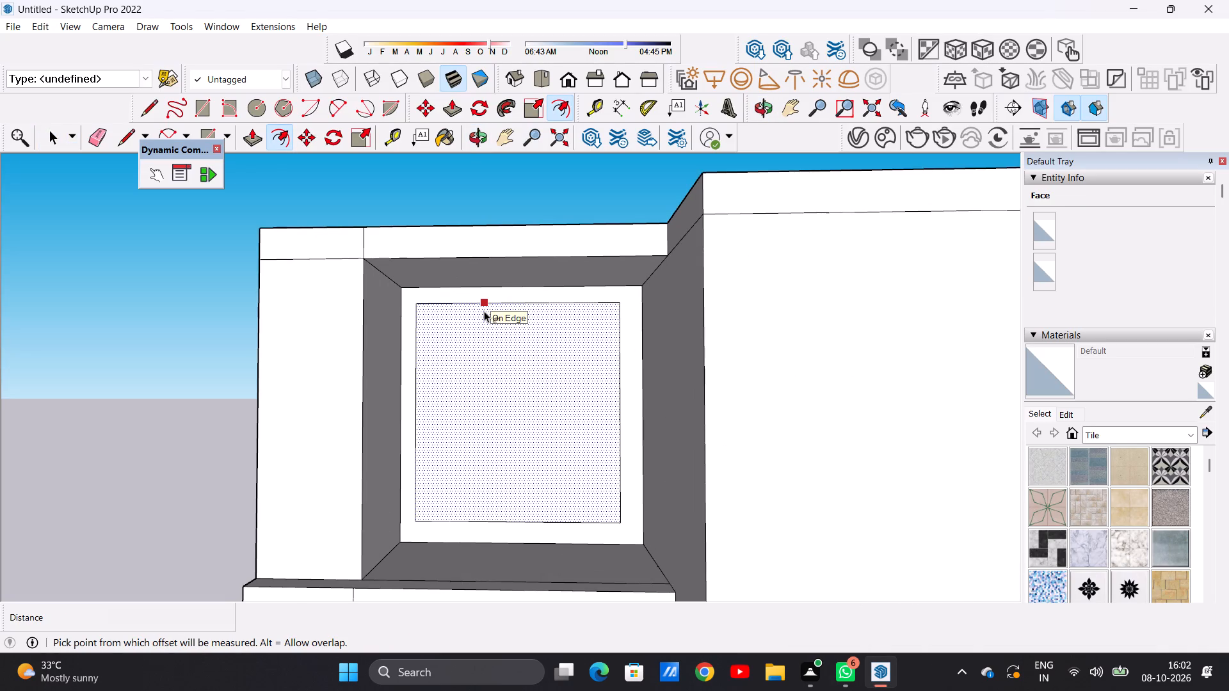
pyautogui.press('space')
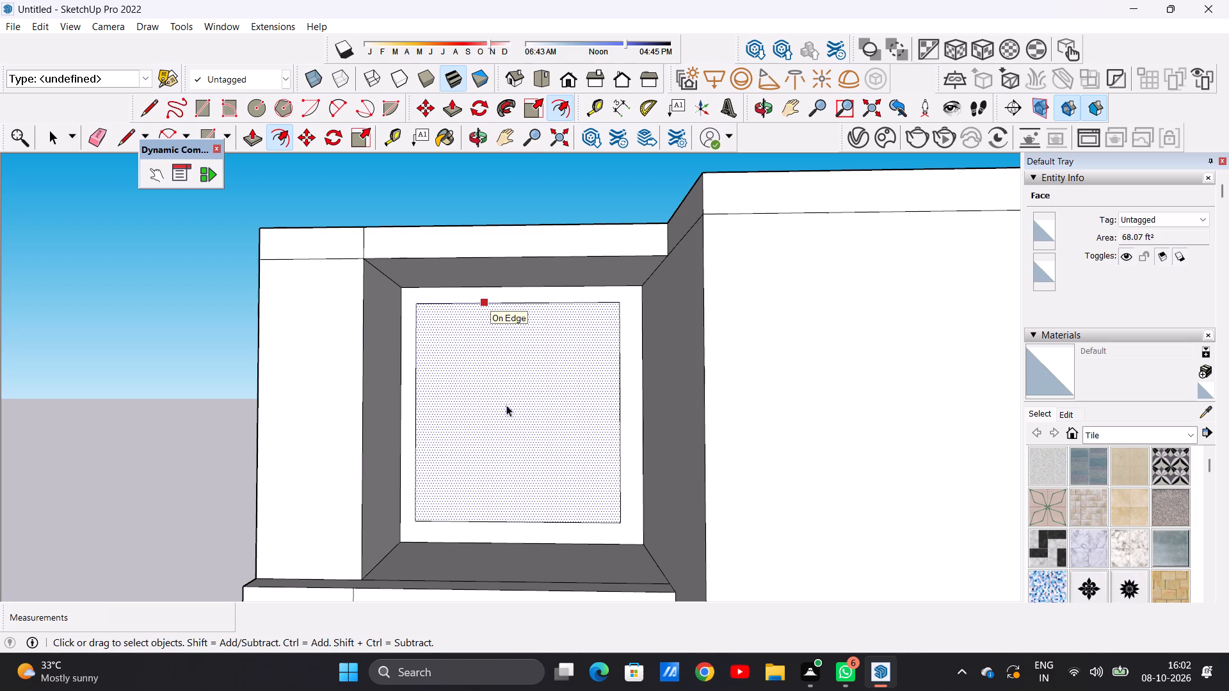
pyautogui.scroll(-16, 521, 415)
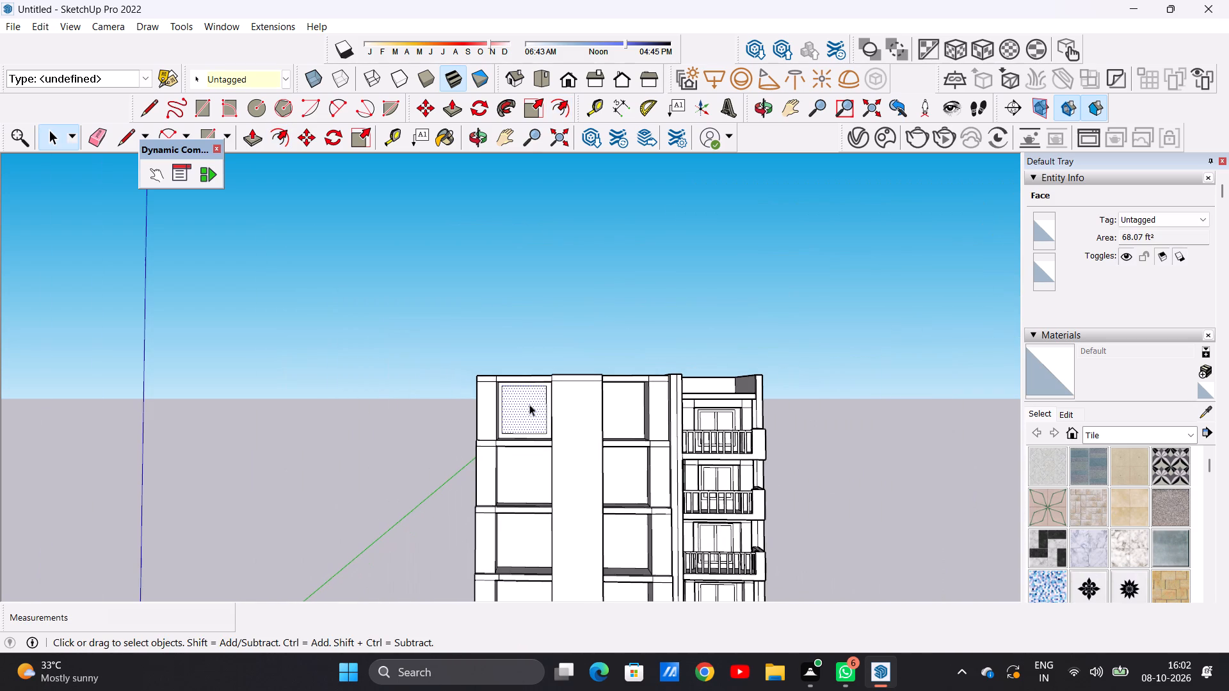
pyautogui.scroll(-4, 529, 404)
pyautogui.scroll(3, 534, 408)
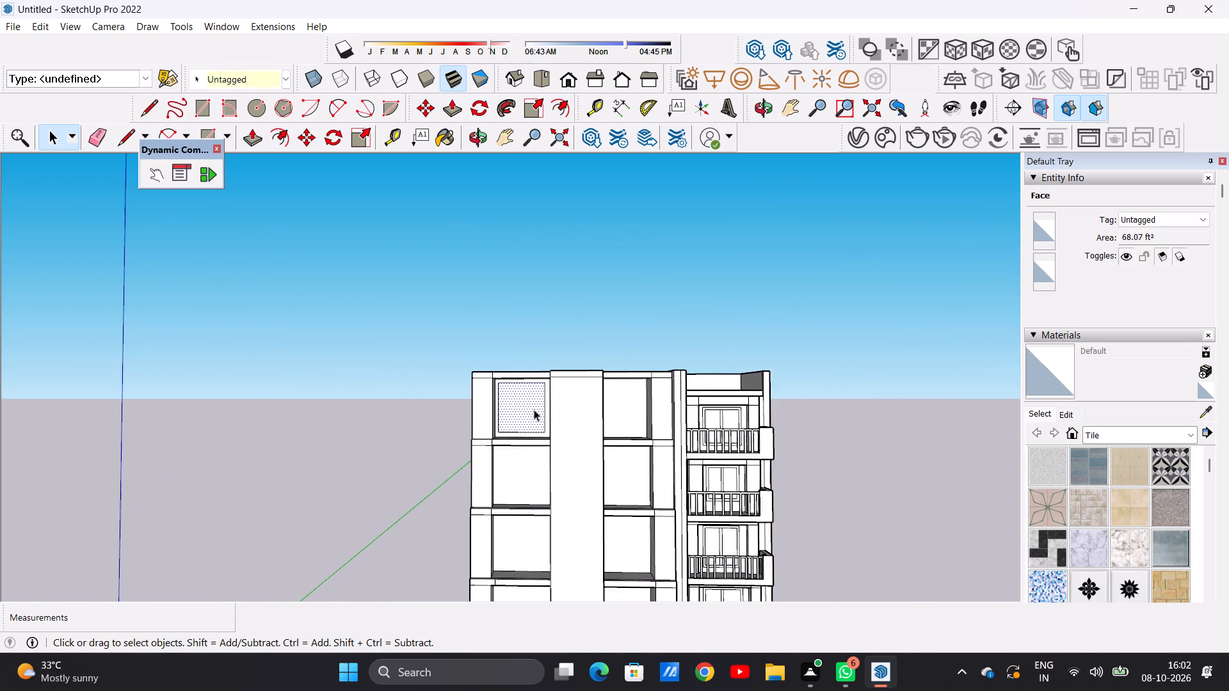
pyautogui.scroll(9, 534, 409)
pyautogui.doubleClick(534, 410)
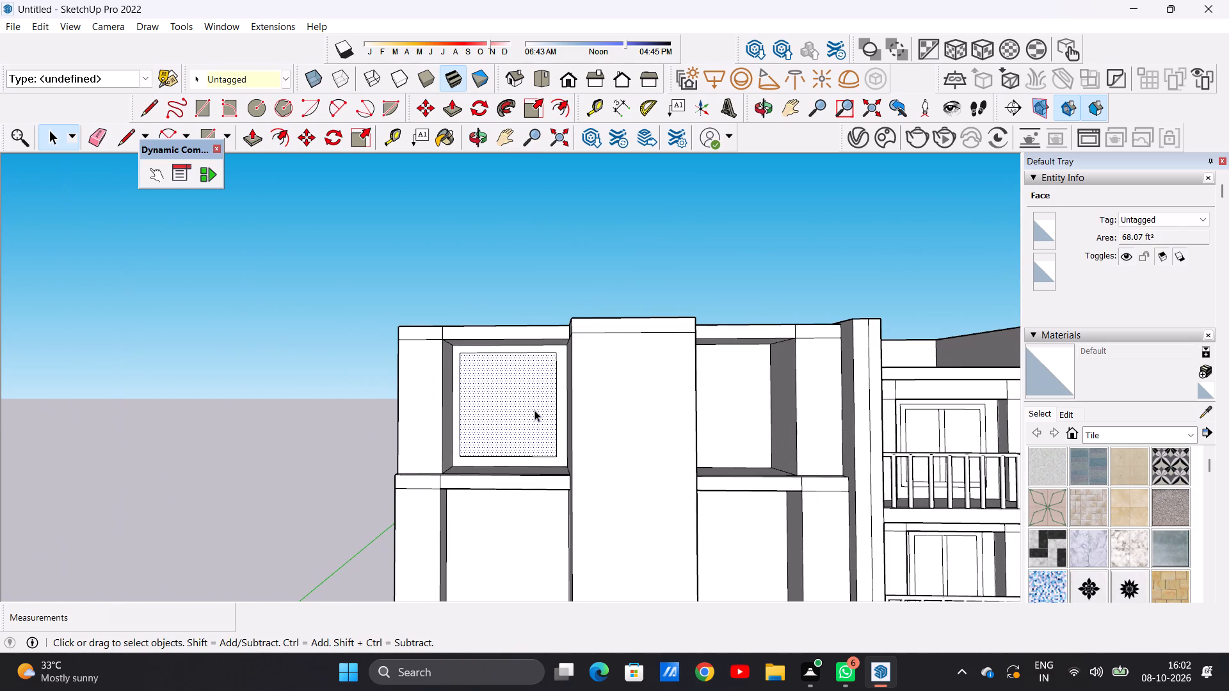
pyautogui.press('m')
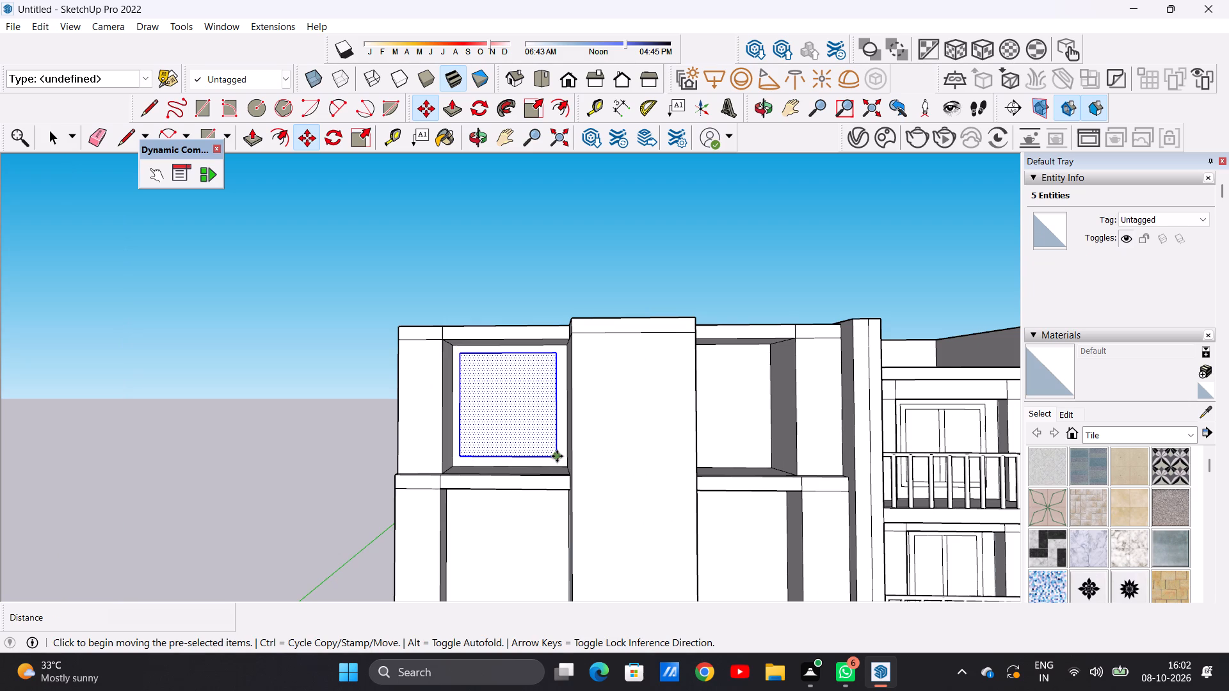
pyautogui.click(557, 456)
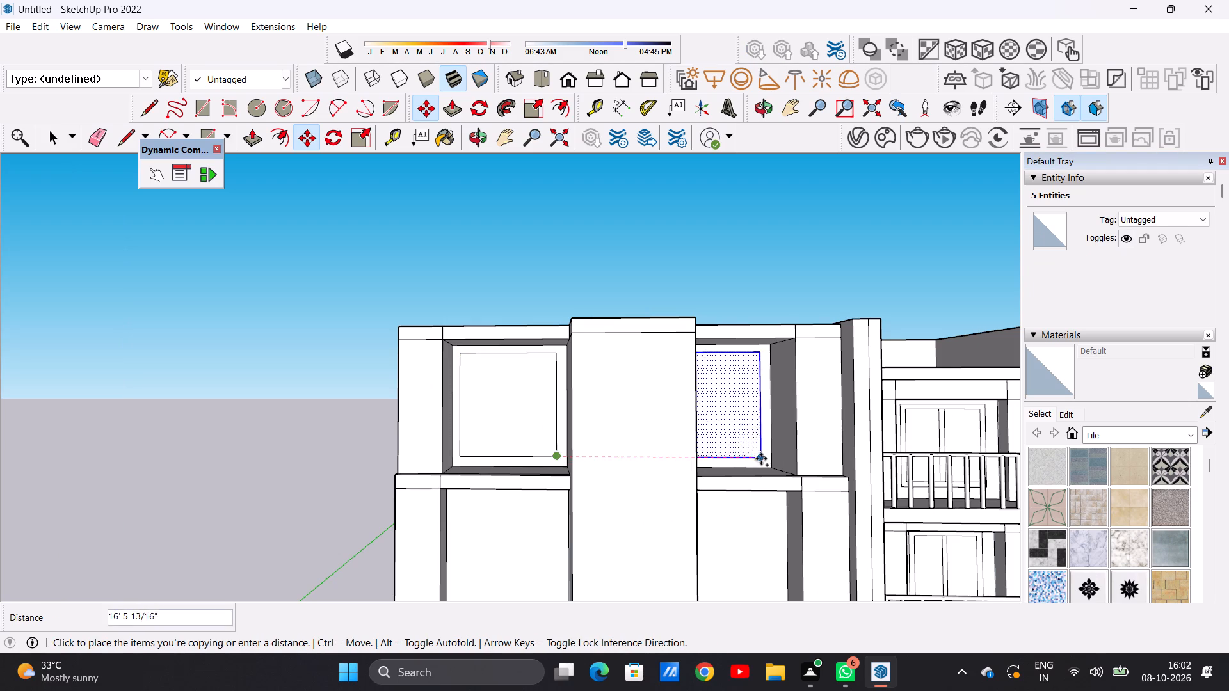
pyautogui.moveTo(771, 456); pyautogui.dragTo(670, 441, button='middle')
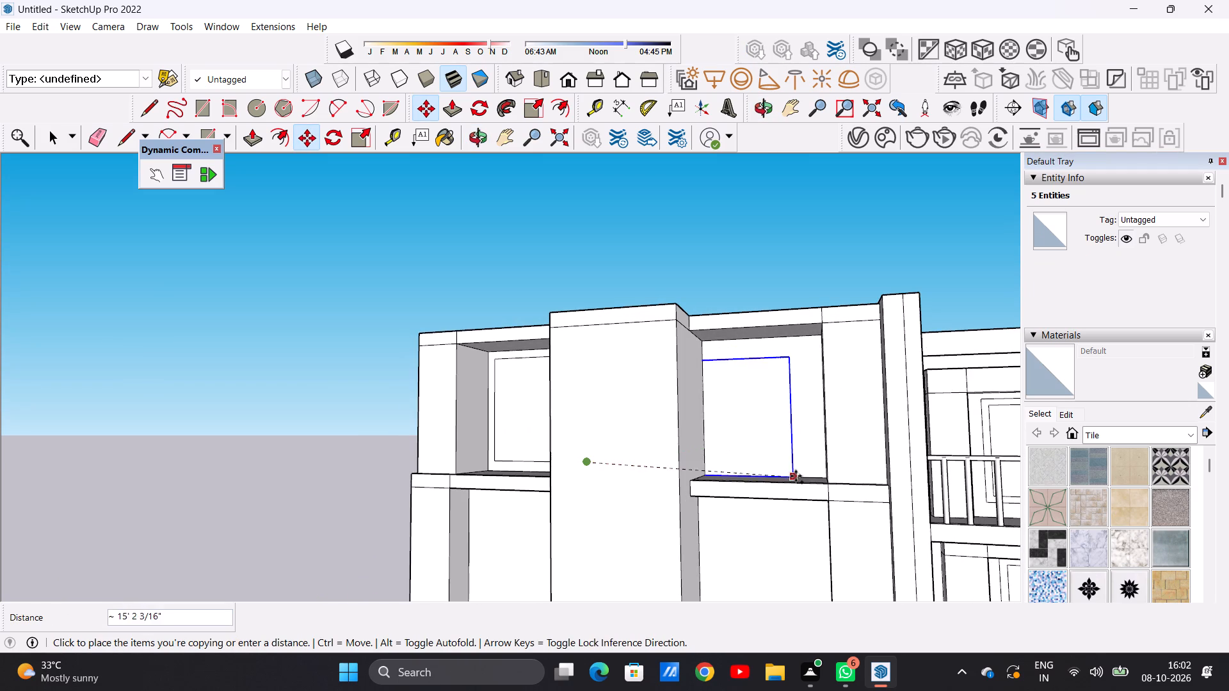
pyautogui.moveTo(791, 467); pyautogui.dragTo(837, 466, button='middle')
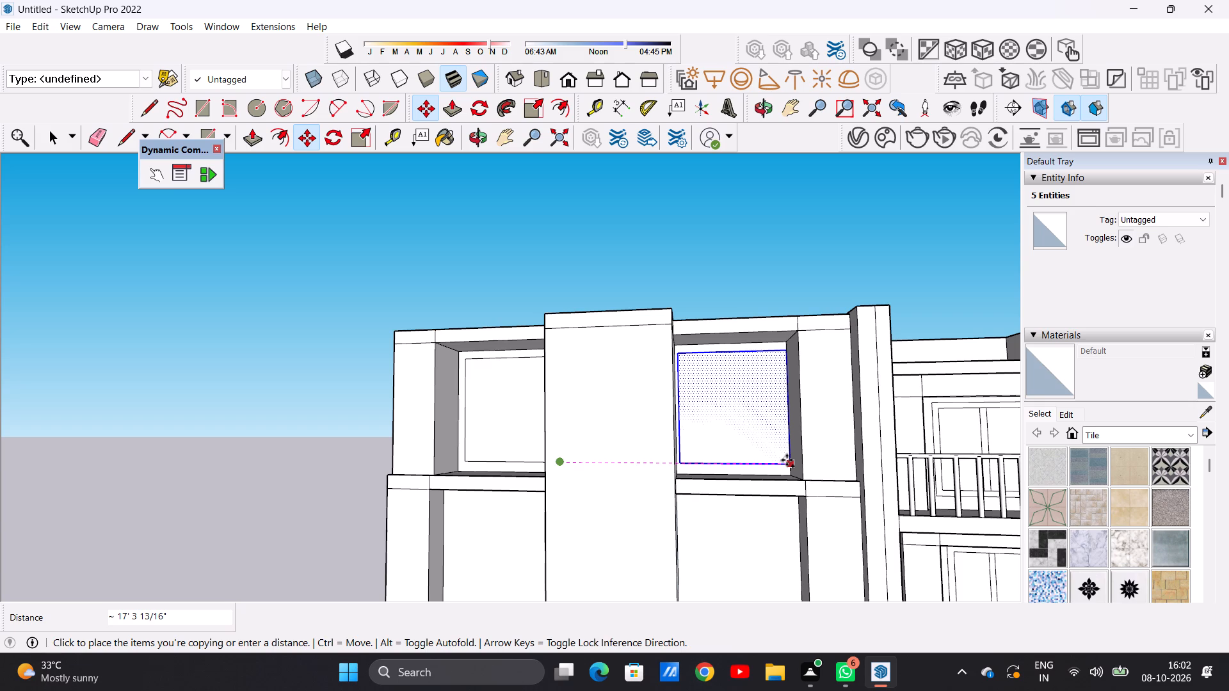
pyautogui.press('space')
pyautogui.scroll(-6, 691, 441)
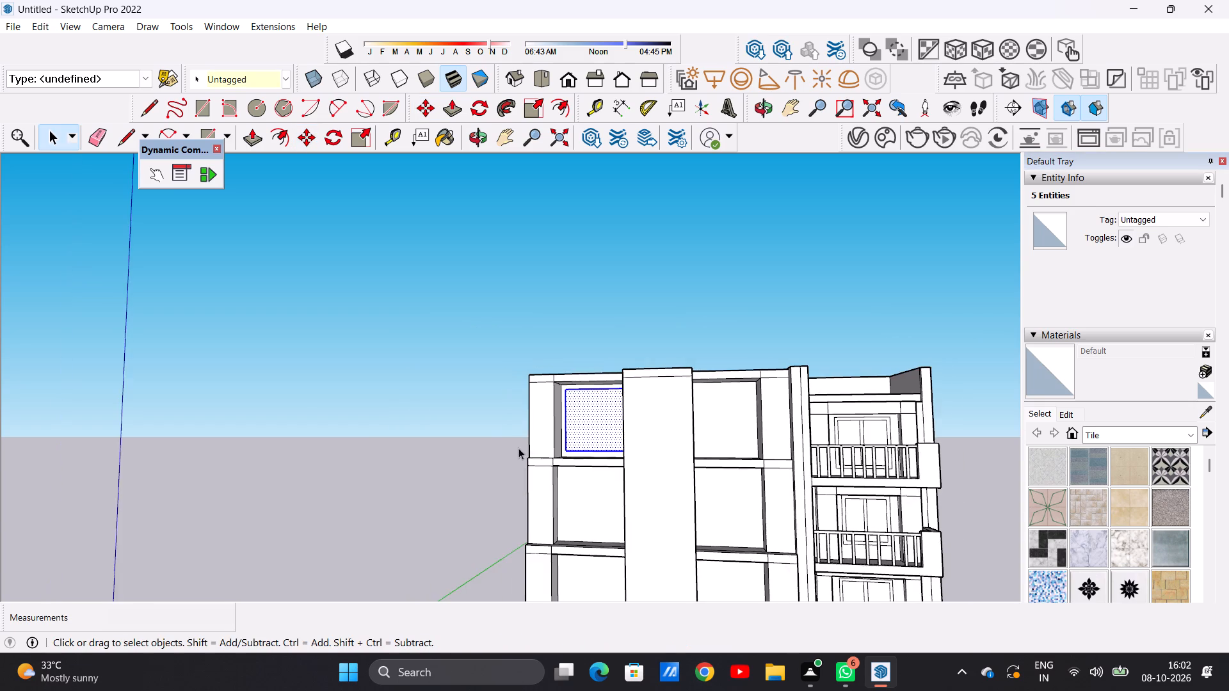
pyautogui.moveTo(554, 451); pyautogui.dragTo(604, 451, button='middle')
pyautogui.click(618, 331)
# Offset the inset rectangle on the top-floor bay wall farthest from the balconies inward by about 4 1/2" to form a window frame.
pyautogui.scroll(11, 582, 444)
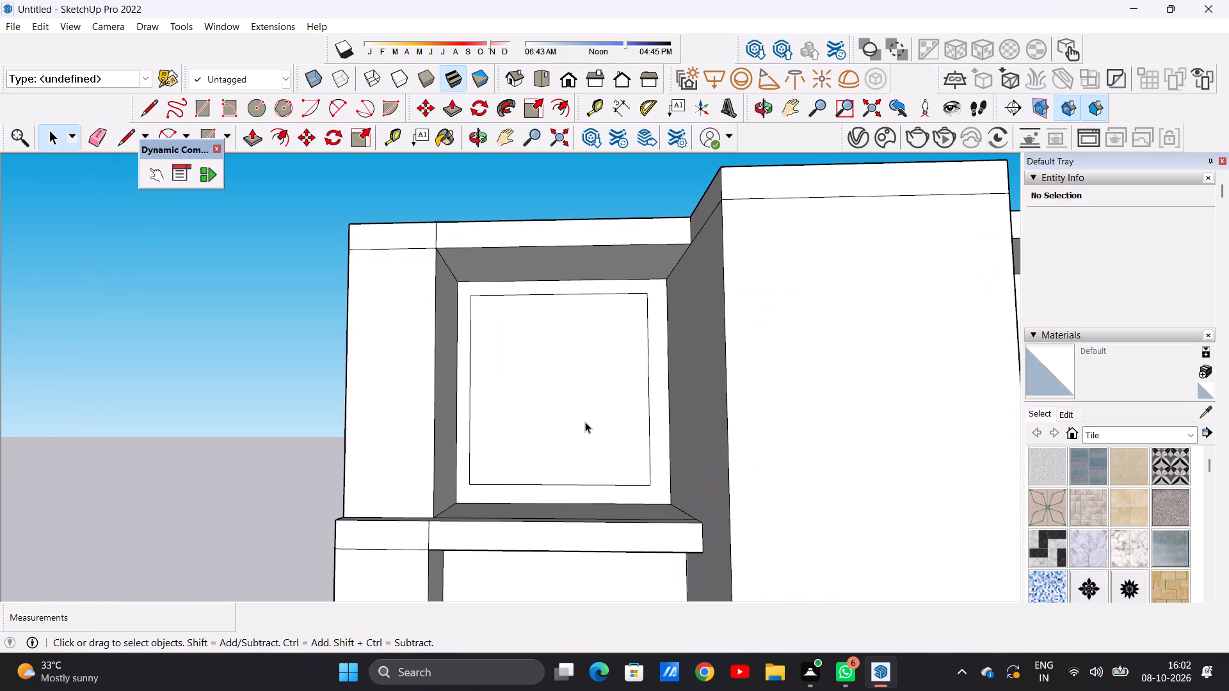
pyautogui.press('o')
pyautogui.press('f')
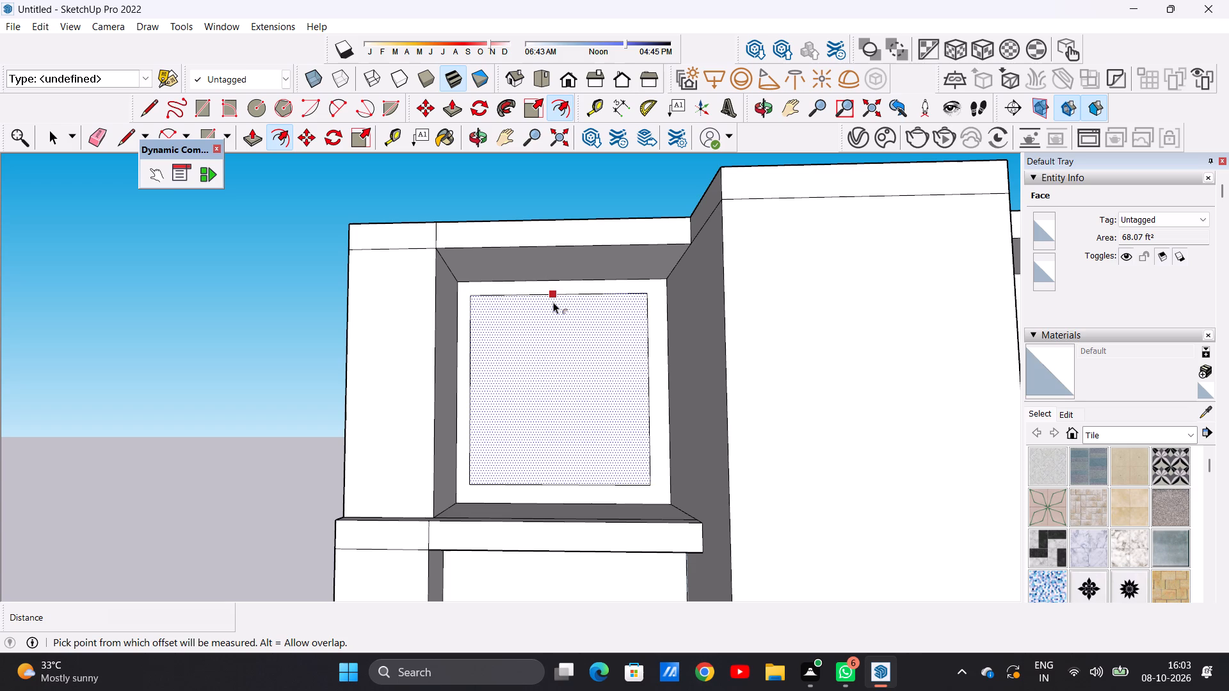
pyautogui.click(553, 302)
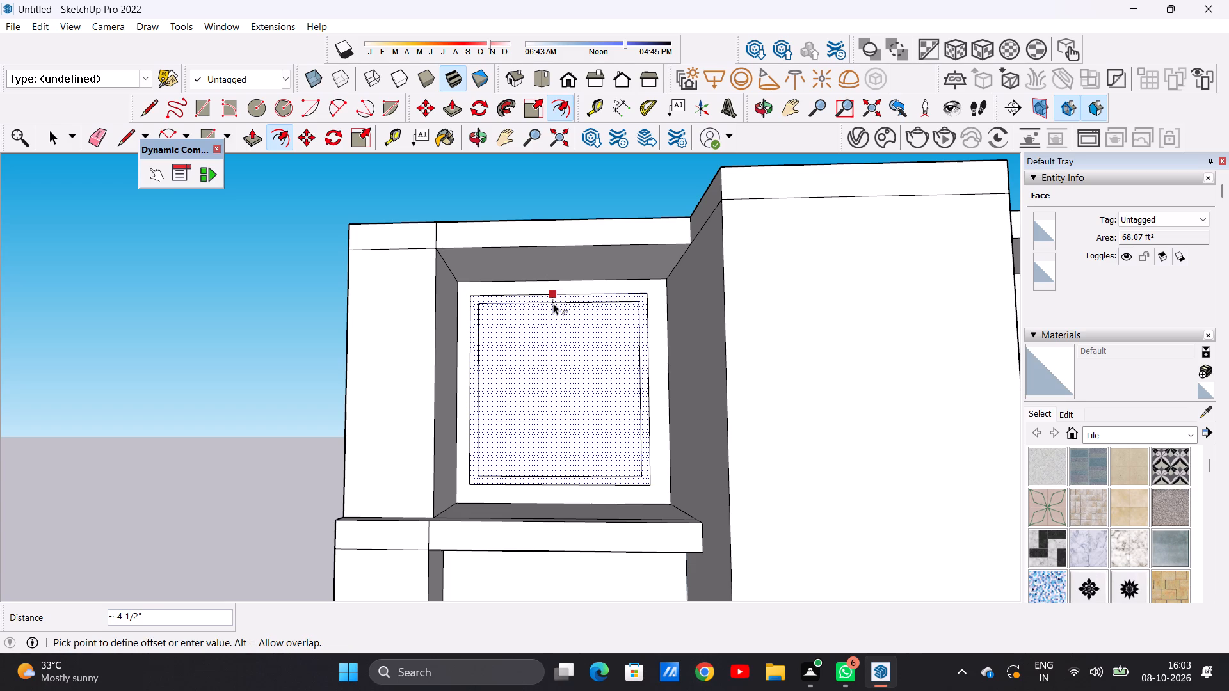
pyautogui.click(553, 303)
pyautogui.press('space')
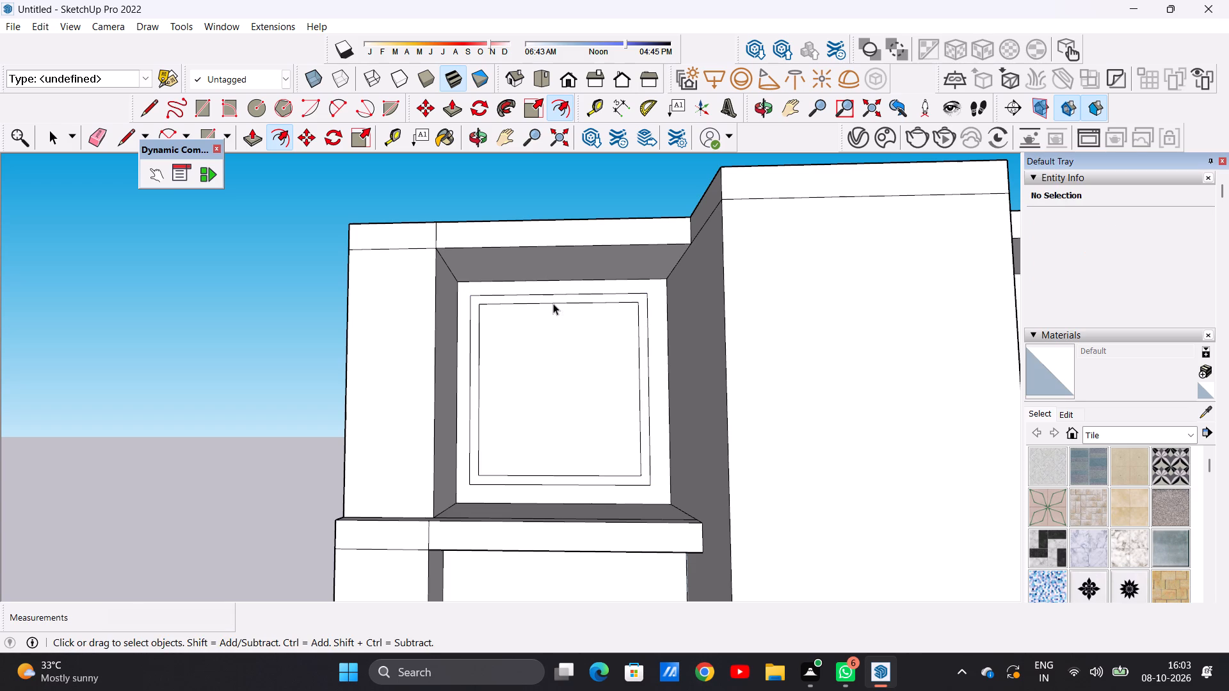
# Draw two closely spaced vertical lines about 7' 9" long near the middle of that window, from the inner frame's top edge to its bottom edge.
pyautogui.press('l')
pyautogui.scroll(6, 555, 314)
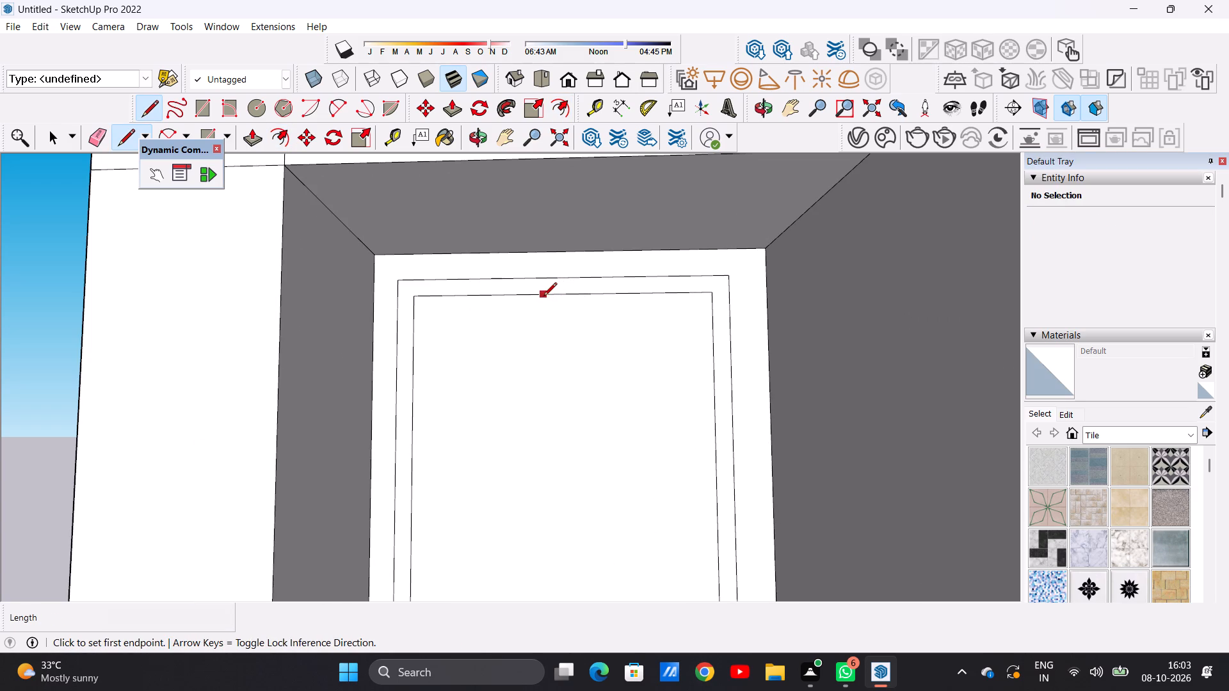
pyautogui.click(543, 297)
pyautogui.scroll(-10, 549, 360)
pyautogui.scroll(5, 558, 436)
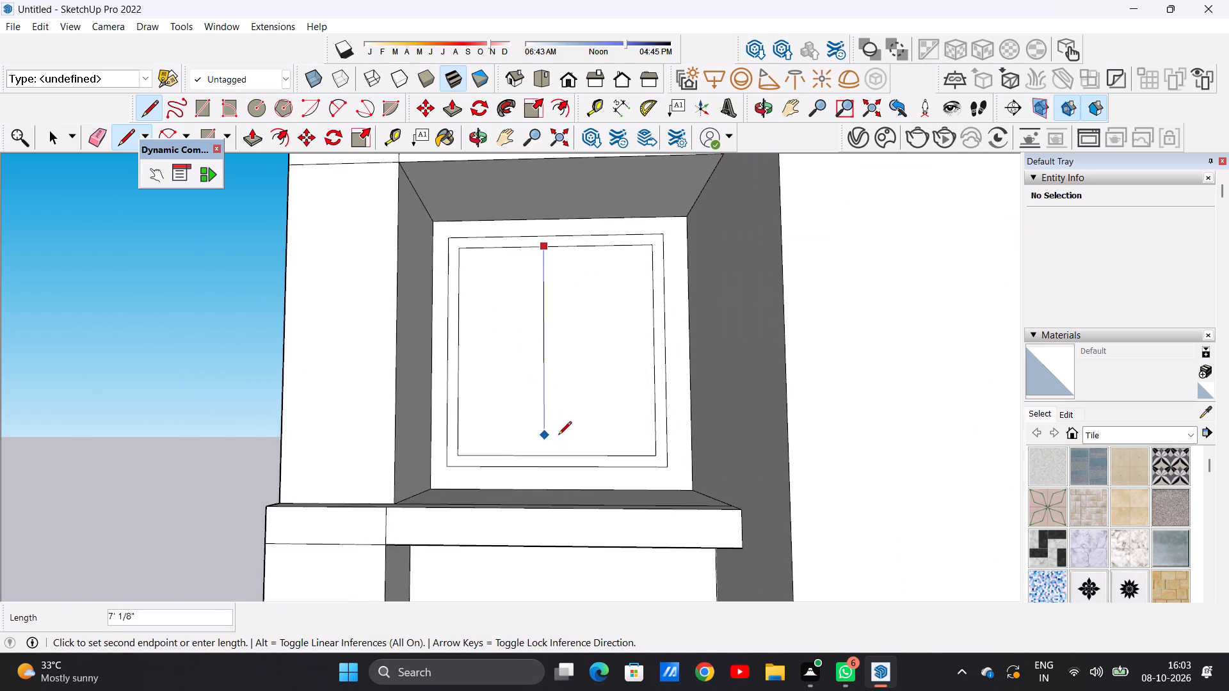
pyautogui.scroll(4, 558, 437)
pyautogui.click(543, 464)
pyautogui.scroll(-2, 545, 447)
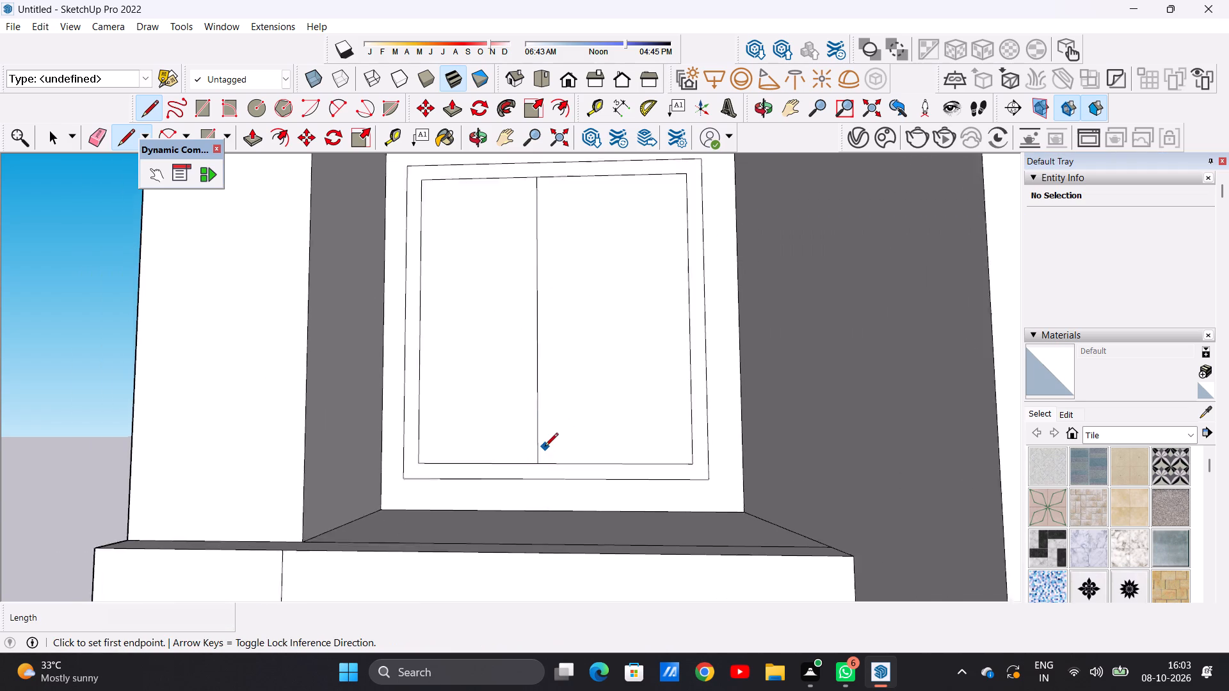
pyautogui.scroll(-7, 545, 447)
pyautogui.scroll(5, 561, 320)
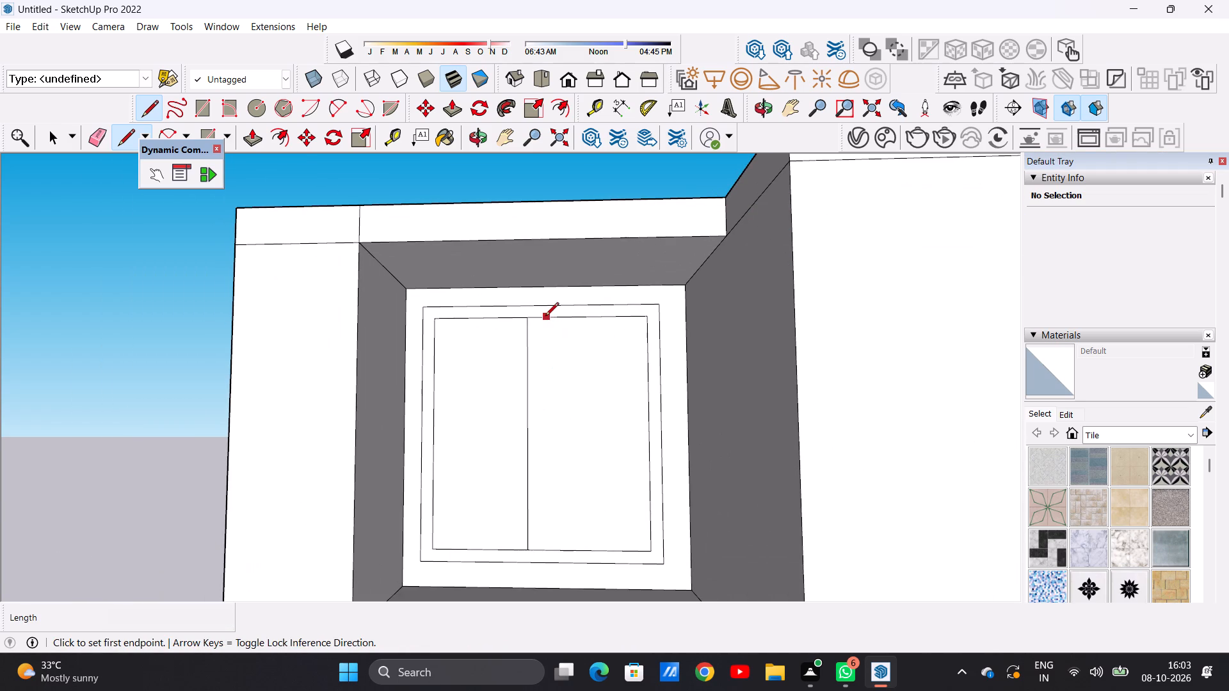
pyautogui.click(540, 321)
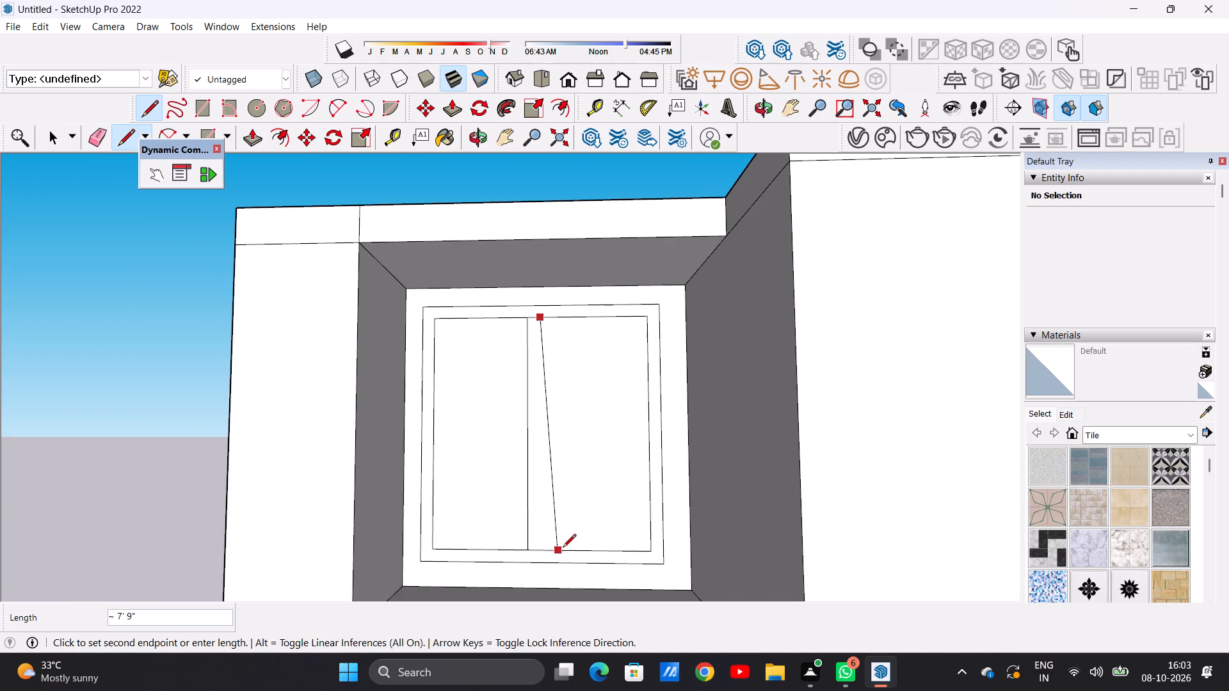
pyautogui.click(545, 547)
pyautogui.scroll(-4, 556, 525)
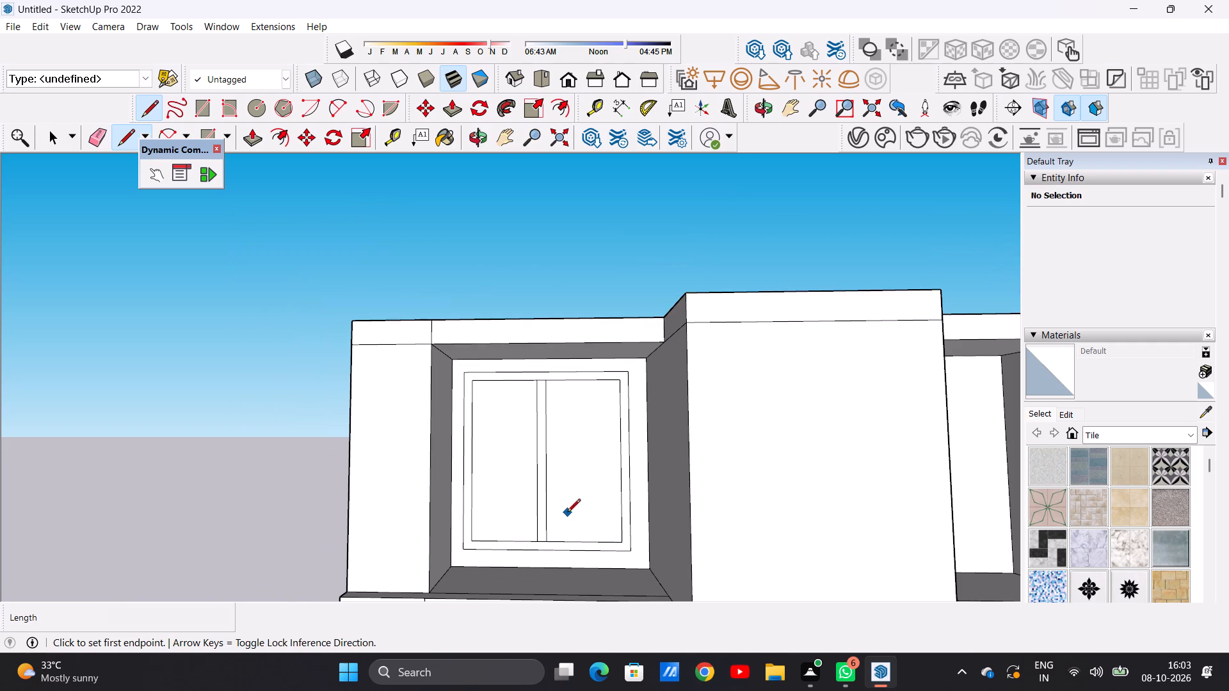
pyautogui.press('space')
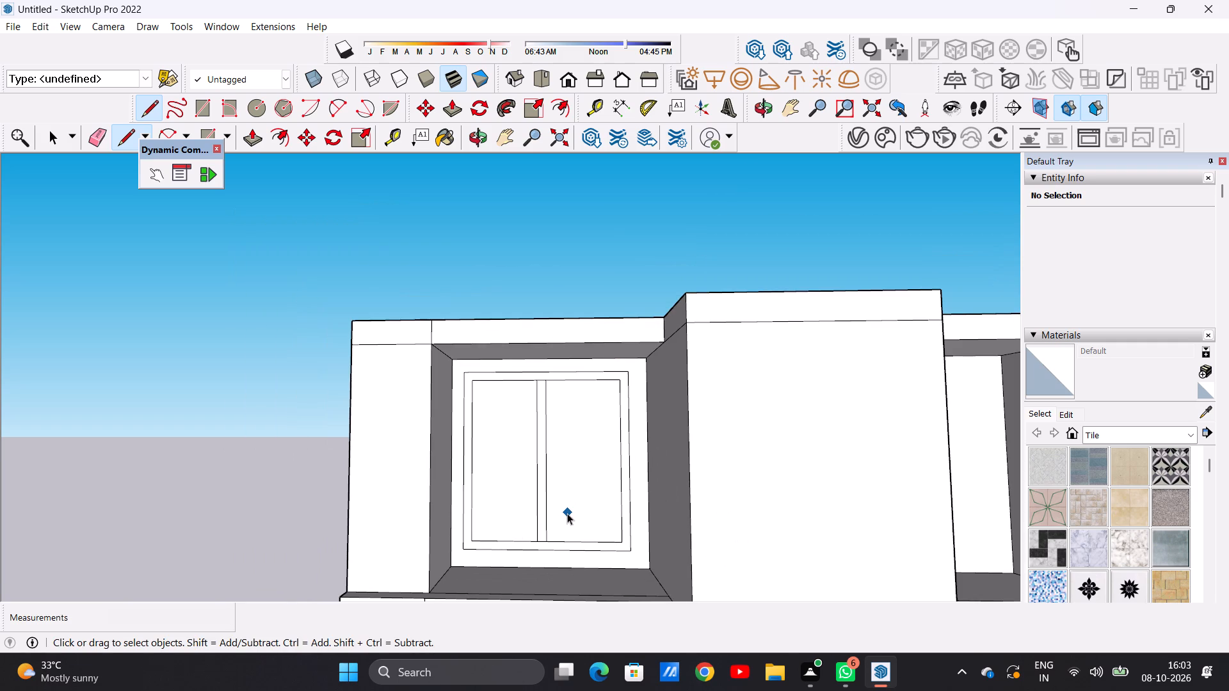
# Draw an inset rectangle about 8' 10" by 6' 6" on the recessed wall of the top-floor bay nearer the balconies.
pyautogui.press('r')
pyautogui.scroll(-10, 576, 472)
pyautogui.scroll(2, 753, 456)
pyautogui.scroll(-2, 751, 465)
pyautogui.scroll(1, 750, 467)
pyautogui.moveTo(708, 499); pyautogui.dragTo(675, 495, button='middle')
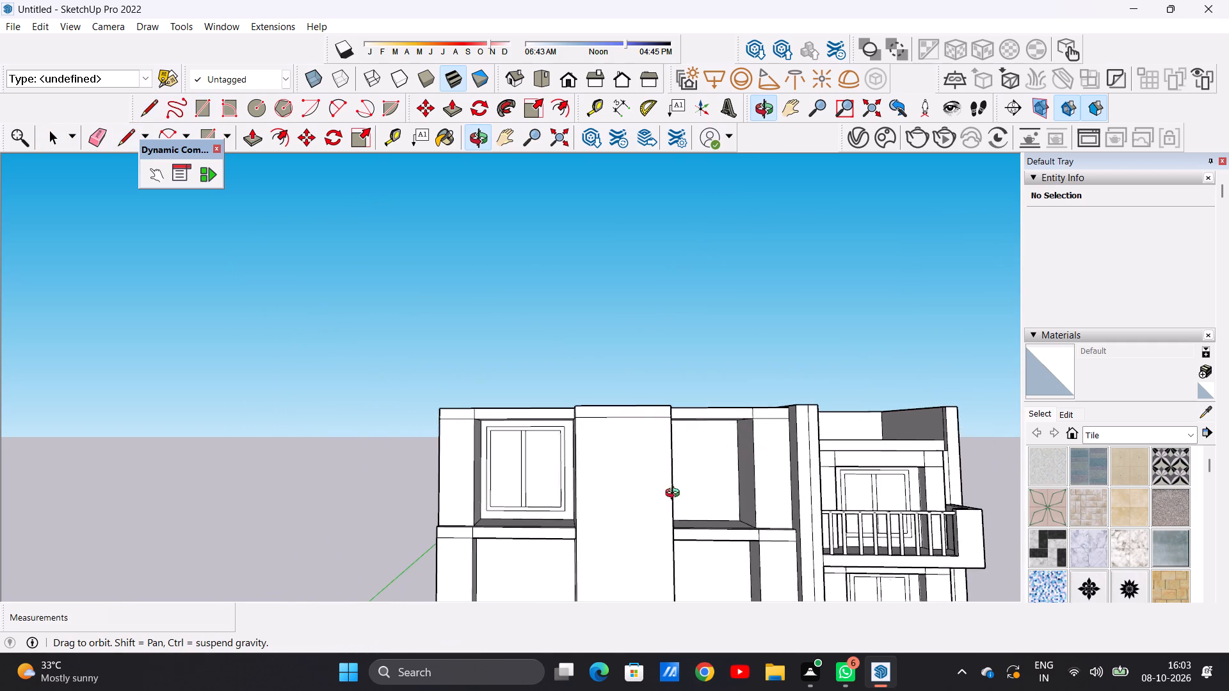
pyautogui.moveTo(675, 495); pyautogui.dragTo(657, 496, button='middle')
pyautogui.scroll(7, 721, 474)
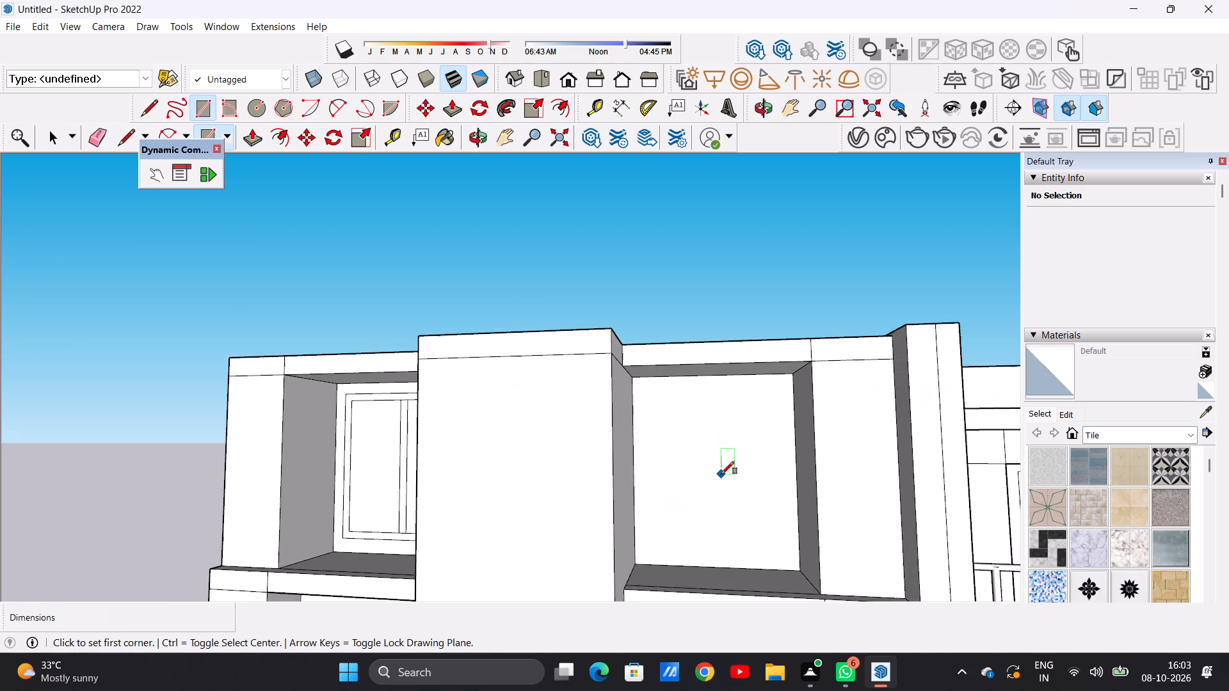
pyautogui.click(639, 383)
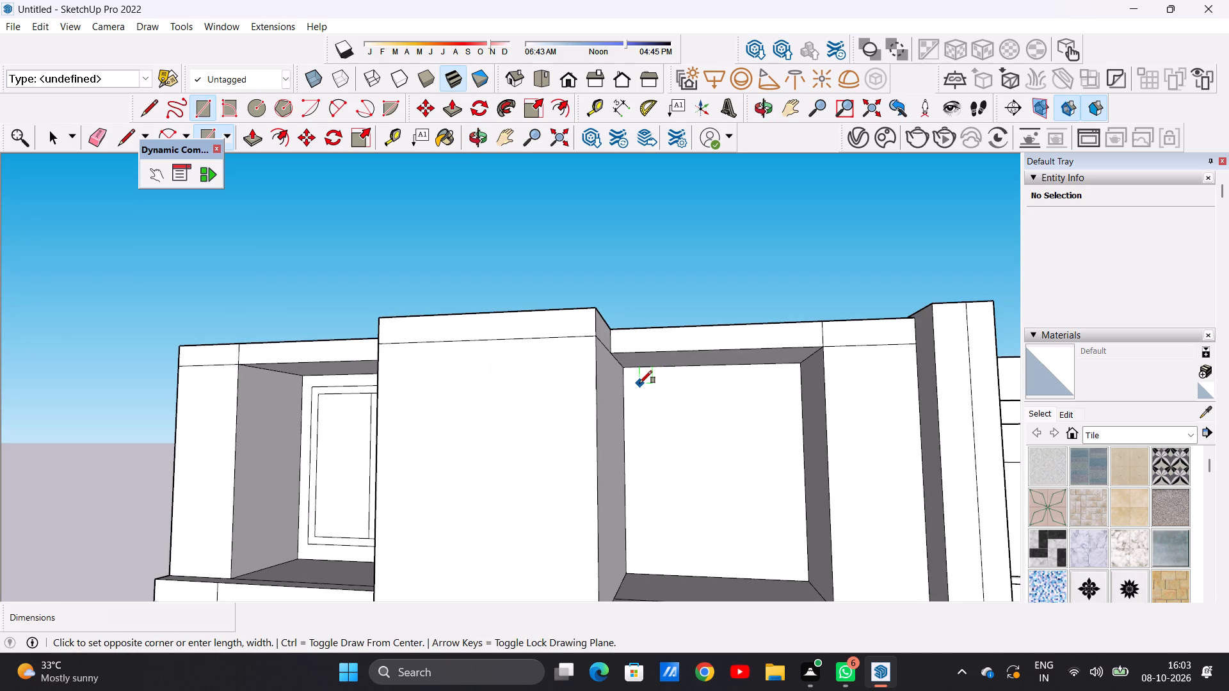
pyautogui.click(792, 573)
# Offset the new rectangle's edges slightly inward to give this second top-floor window a narrow frame, leaving nothing selected.
pyautogui.press('space')
pyautogui.write('o')
pyautogui.press('f')
pyautogui.click(701, 386)
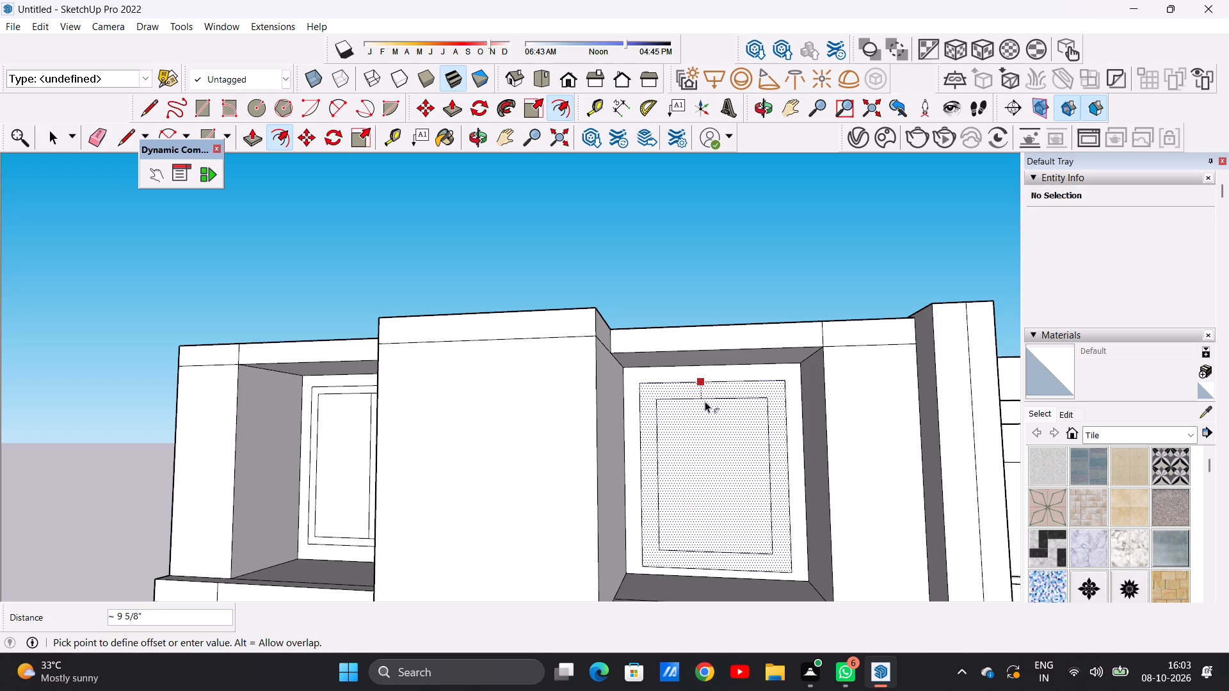
pyautogui.click(707, 391)
pyautogui.scroll(-3, 707, 391)
pyautogui.moveTo(725, 465); pyautogui.dragTo(729, 464, button='middle')
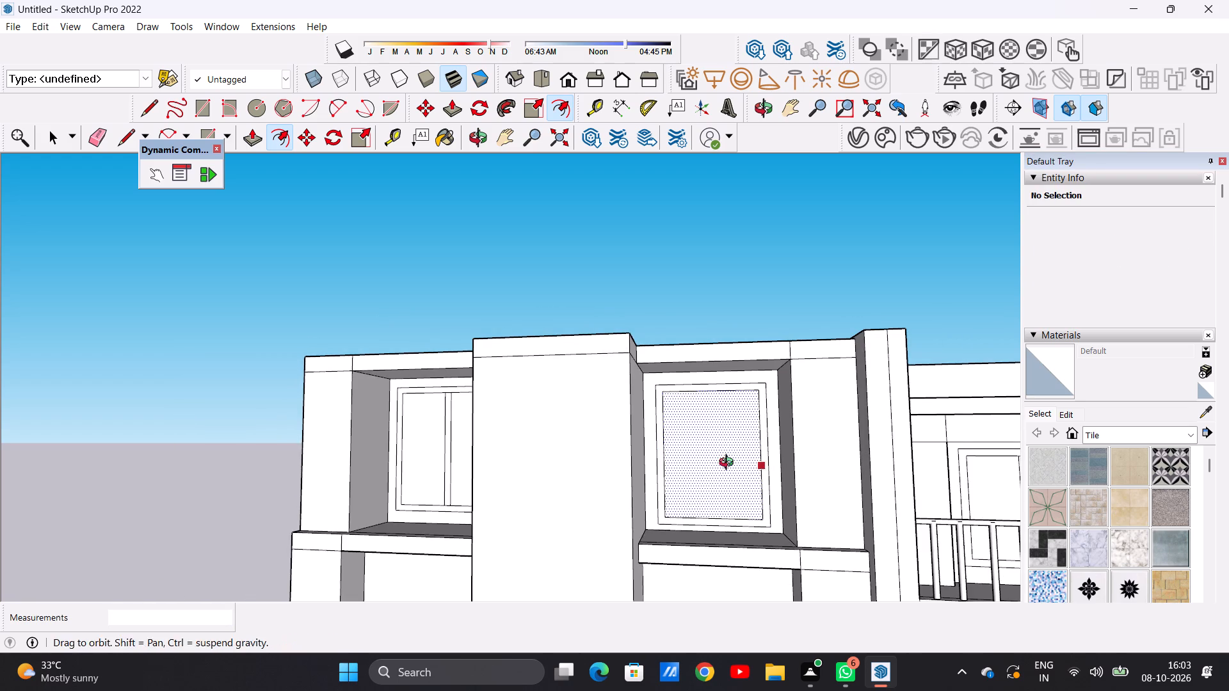
pyautogui.moveTo(729, 464); pyautogui.dragTo(751, 457, button='middle')
pyautogui.press('space')
pyautogui.scroll(4, 746, 501)
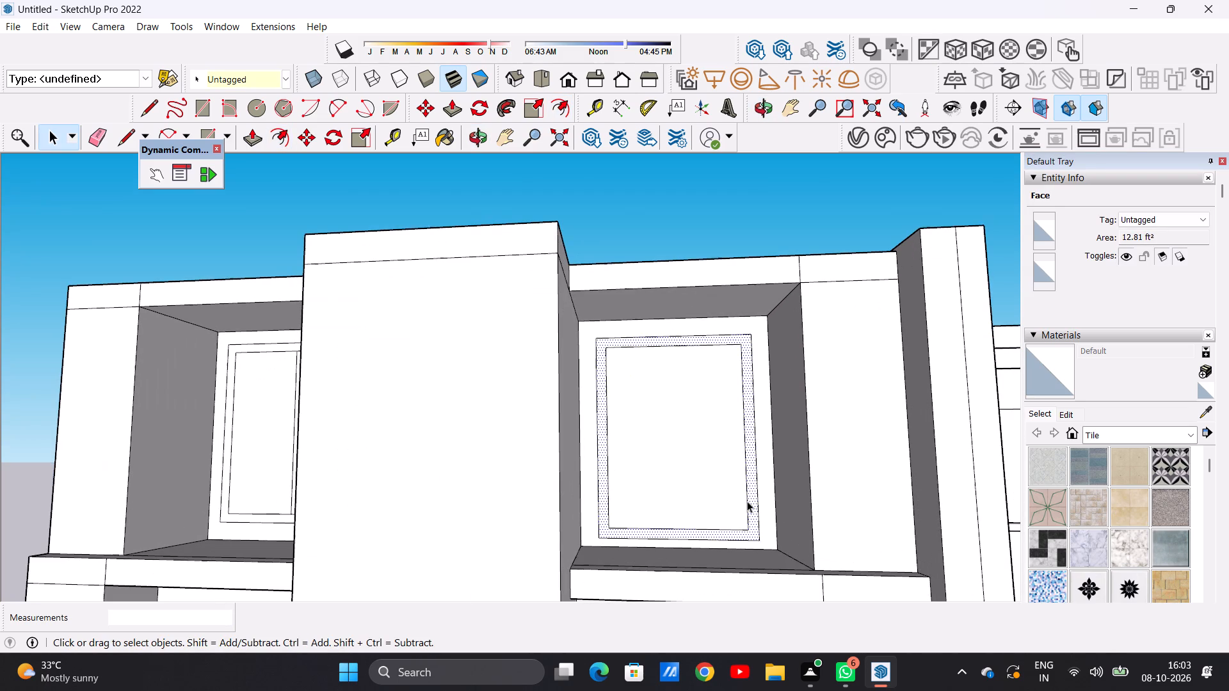
pyautogui.press('space')
pyautogui.click(764, 224)
# Switch to the standard front view and examine the two top-floor bay windows.
pyautogui.scroll(4, 755, 441)
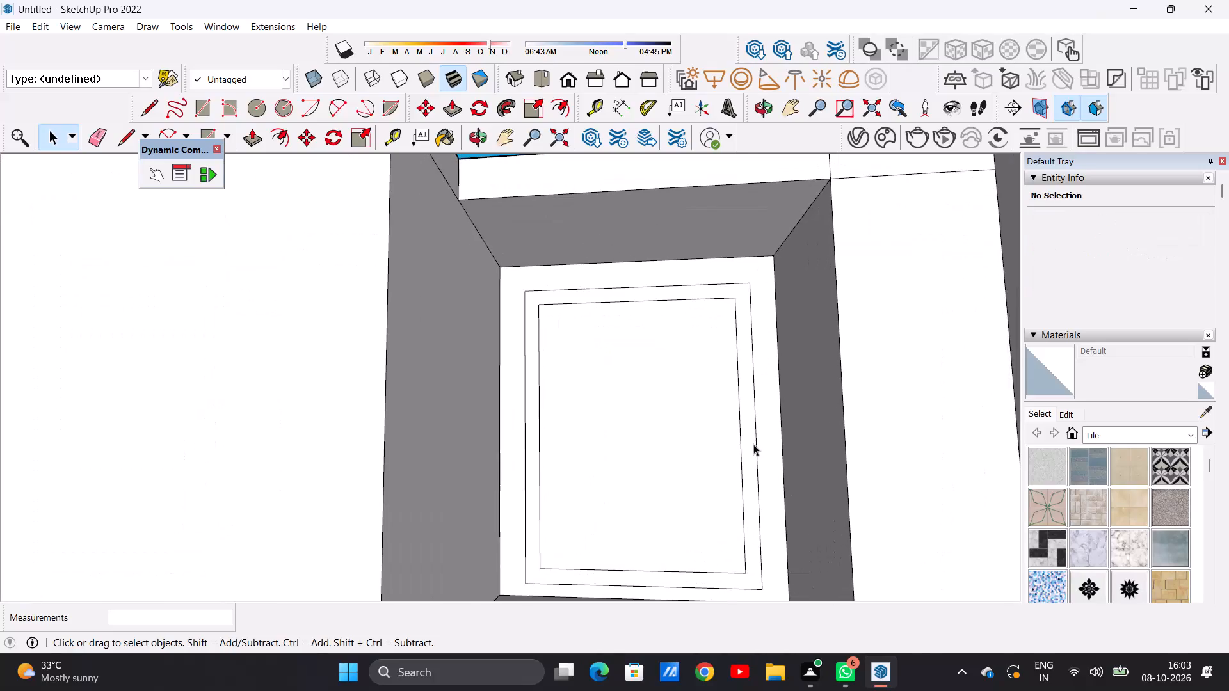
pyautogui.click(576, 85)
pyautogui.scroll(-4, 572, 351)
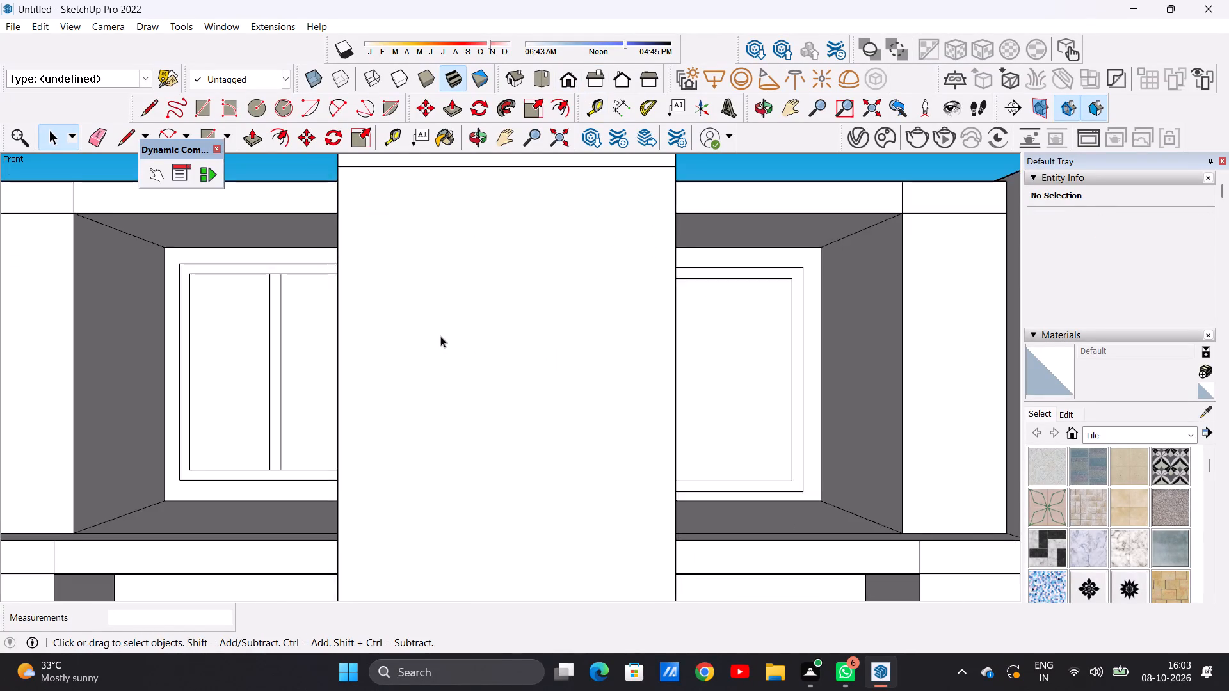
pyautogui.scroll(-16, 440, 336)
pyautogui.scroll(-1, 648, 337)
pyautogui.scroll(6, 645, 335)
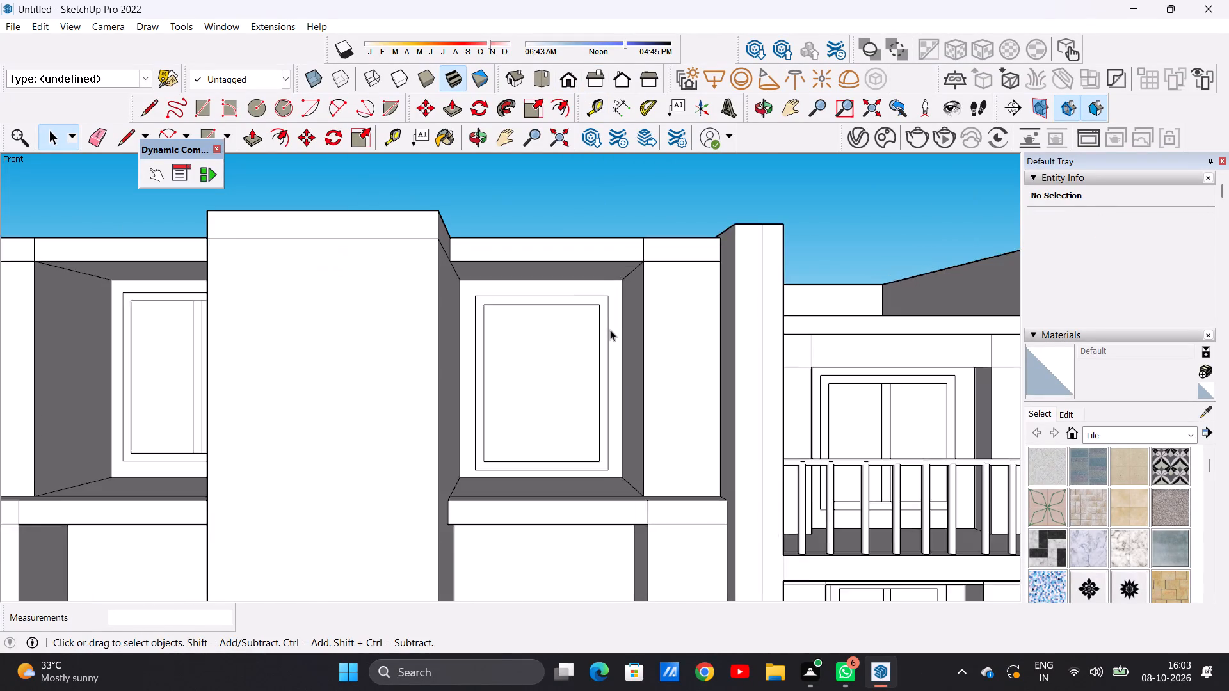
# Draw two closely spaced vertical lines about 8' long down the middle of the top-floor bay window nearer the balconies, between its inner frame edges.
pyautogui.scroll(4, 610, 330)
pyautogui.press('l')
pyautogui.scroll(4, 552, 277)
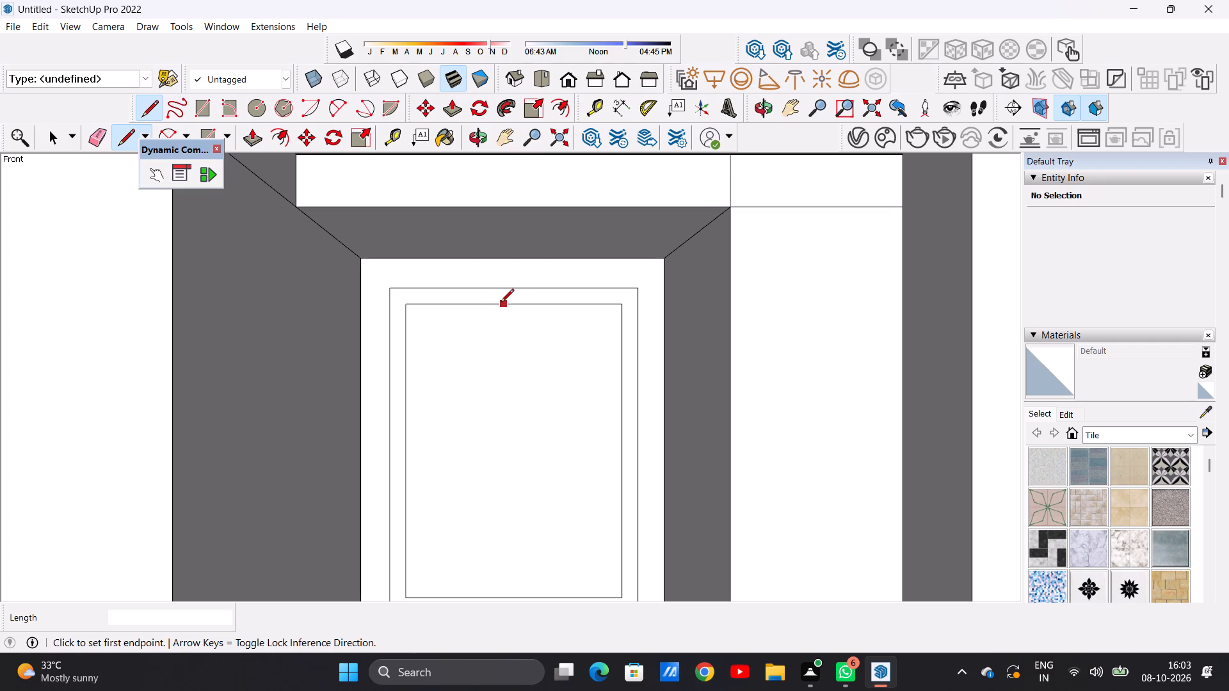
pyautogui.click(495, 303)
pyautogui.scroll(-6, 493, 351)
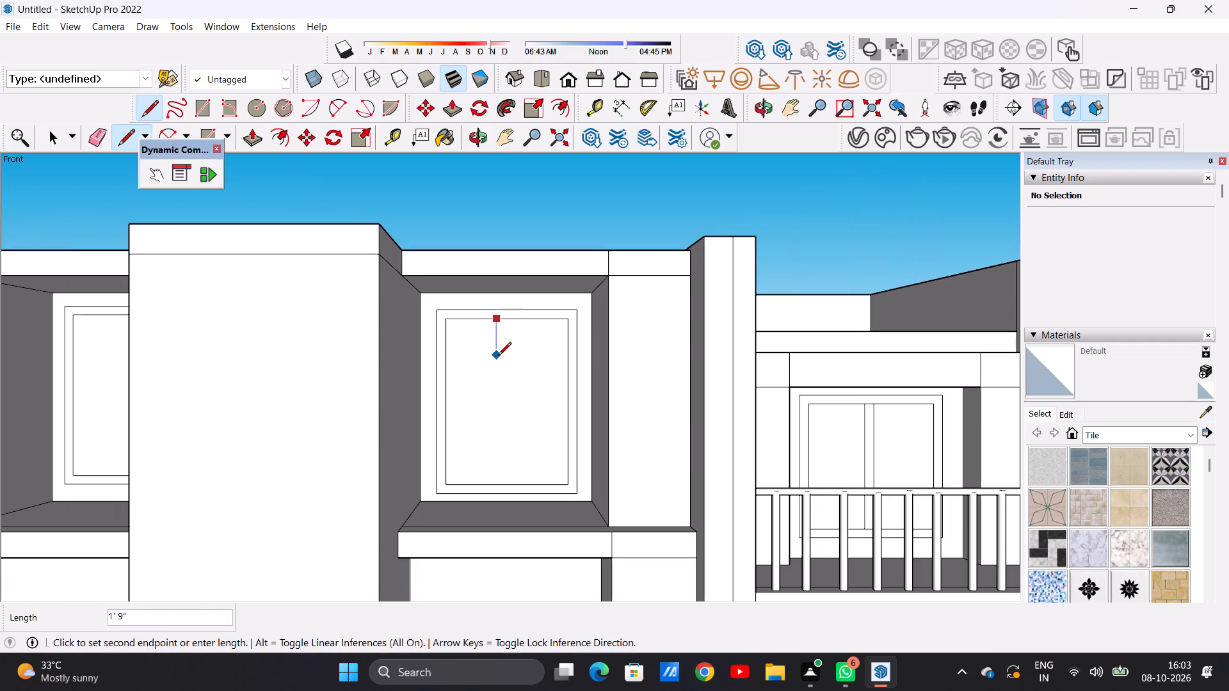
pyautogui.click(494, 488)
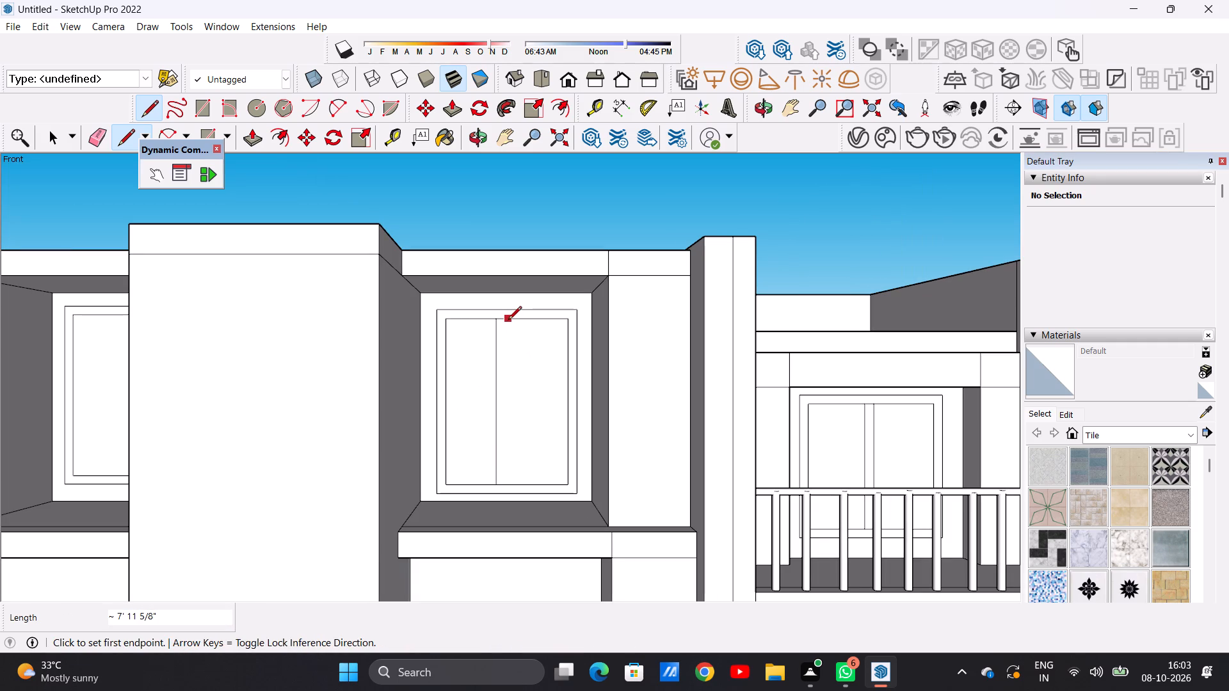
pyautogui.click(508, 321)
pyautogui.click(506, 484)
pyautogui.press('space')
# Draw an inset rectangle about 8' 11" by 7' 1" on the recessed wall one floor below the top, in the bay farther from the balconies.
pyautogui.scroll(-17, 629, 387)
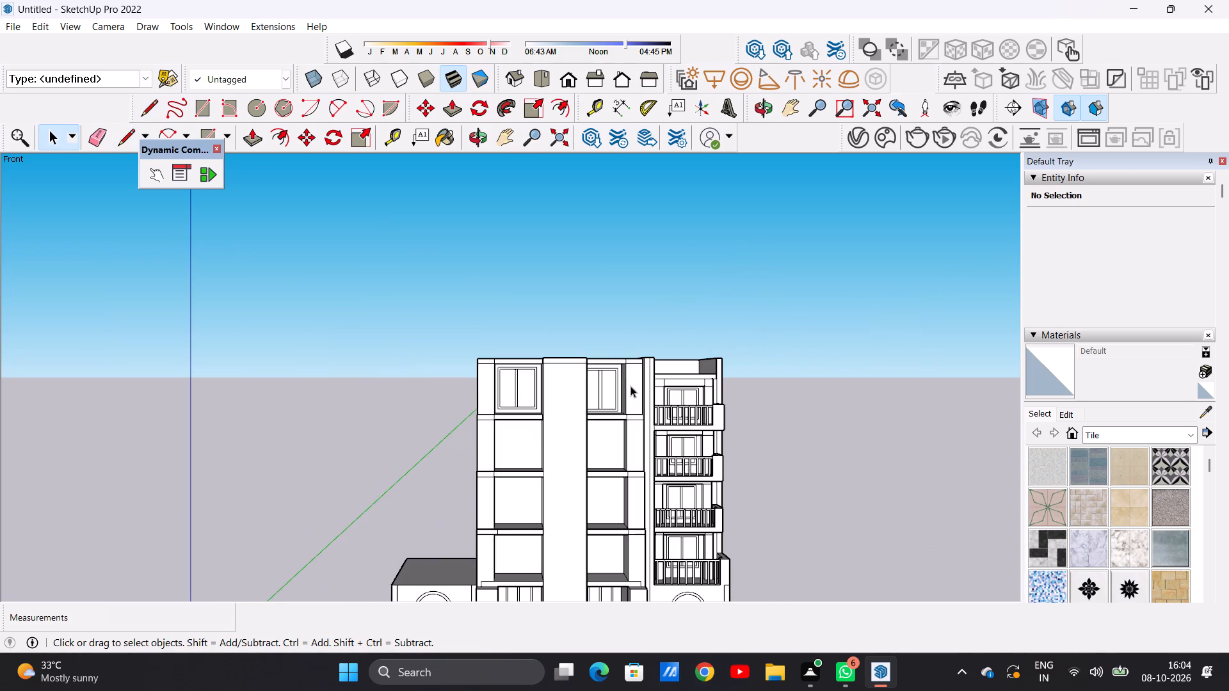
pyautogui.scroll(10, 550, 443)
pyautogui.scroll(-1, 525, 450)
pyautogui.scroll(2, 525, 450)
pyautogui.moveTo(497, 457); pyautogui.dragTo(489, 486, button='middle')
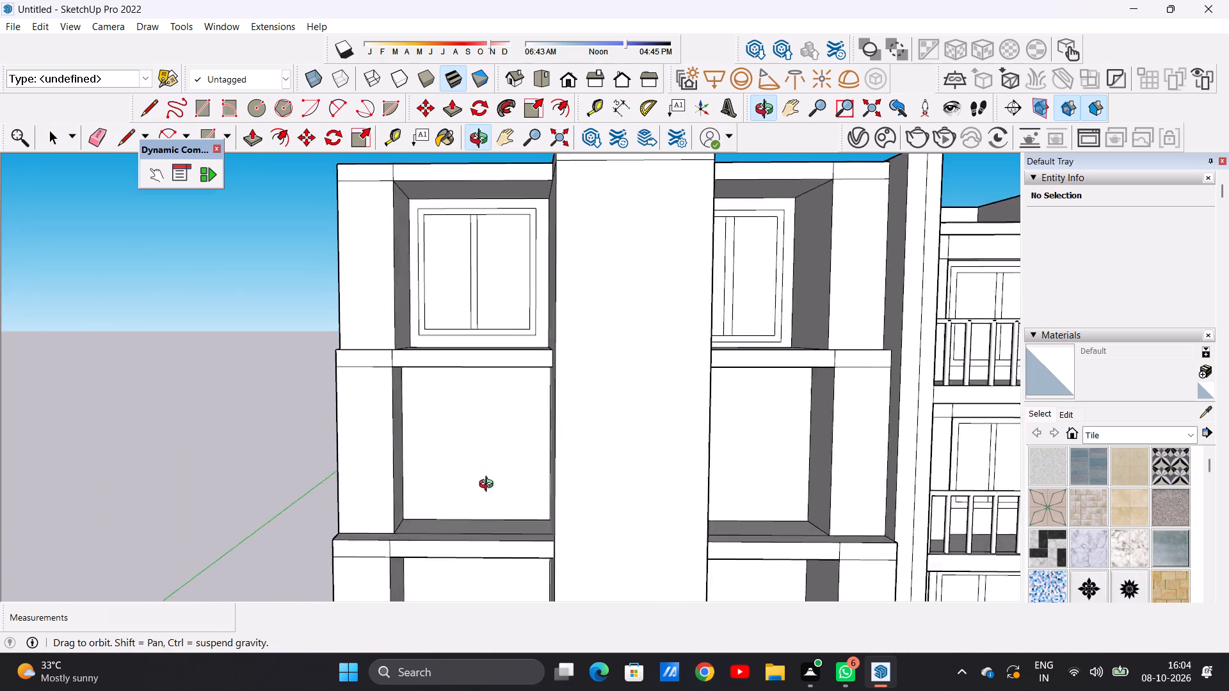
pyautogui.moveTo(489, 486); pyautogui.dragTo(485, 430, button='middle')
pyautogui.scroll(6, 485, 430)
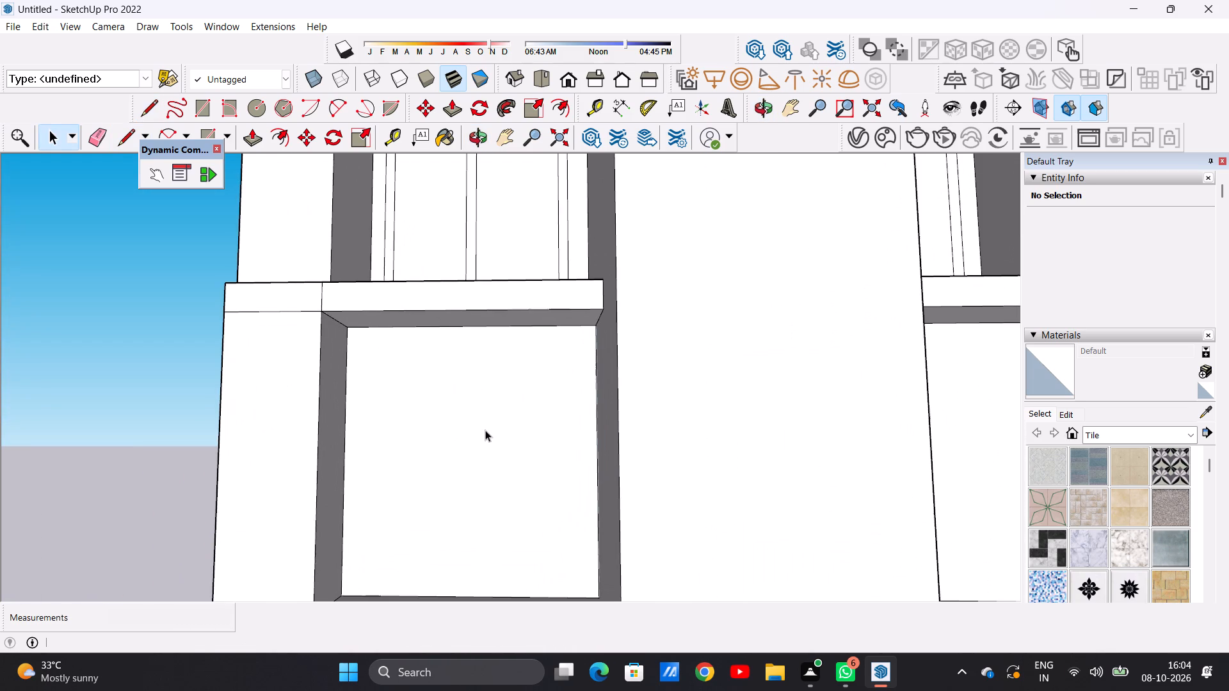
pyautogui.press('r')
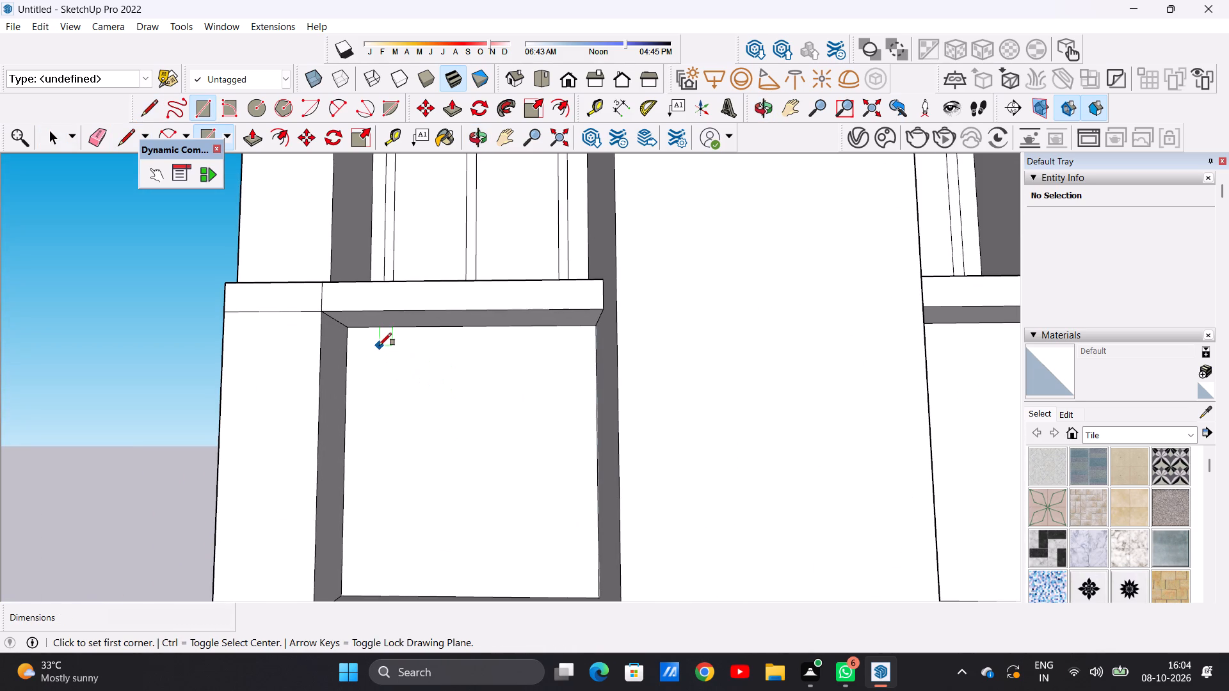
pyautogui.click(379, 345)
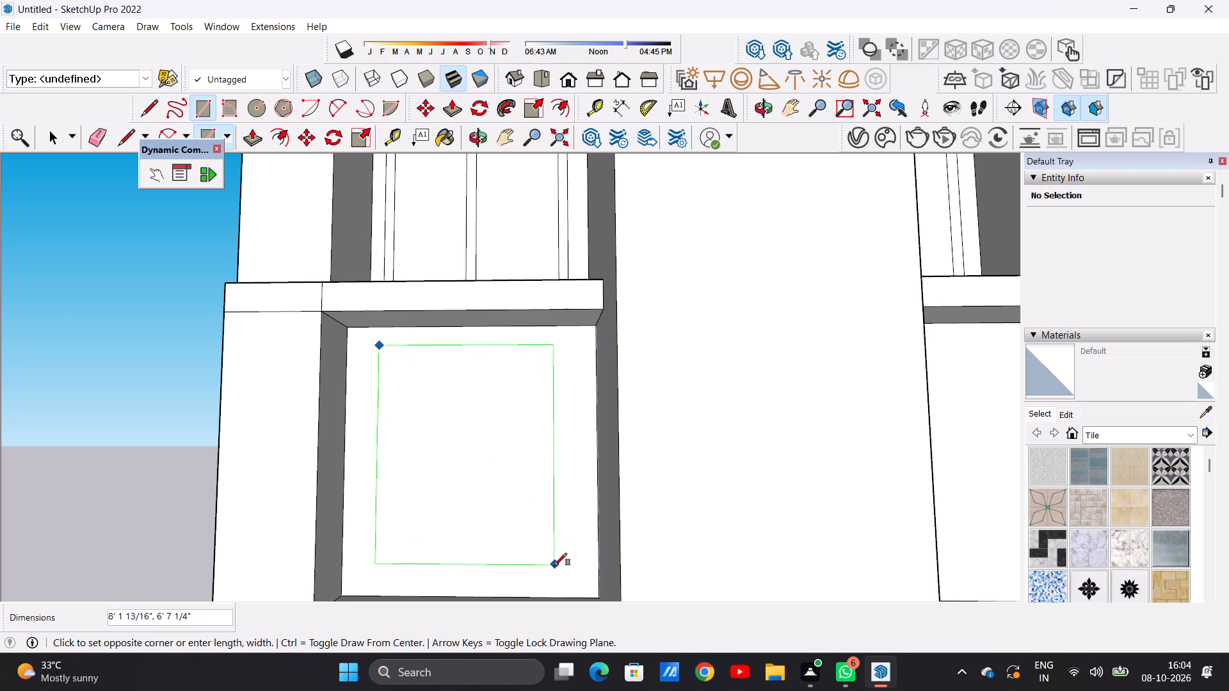
pyautogui.click(568, 588)
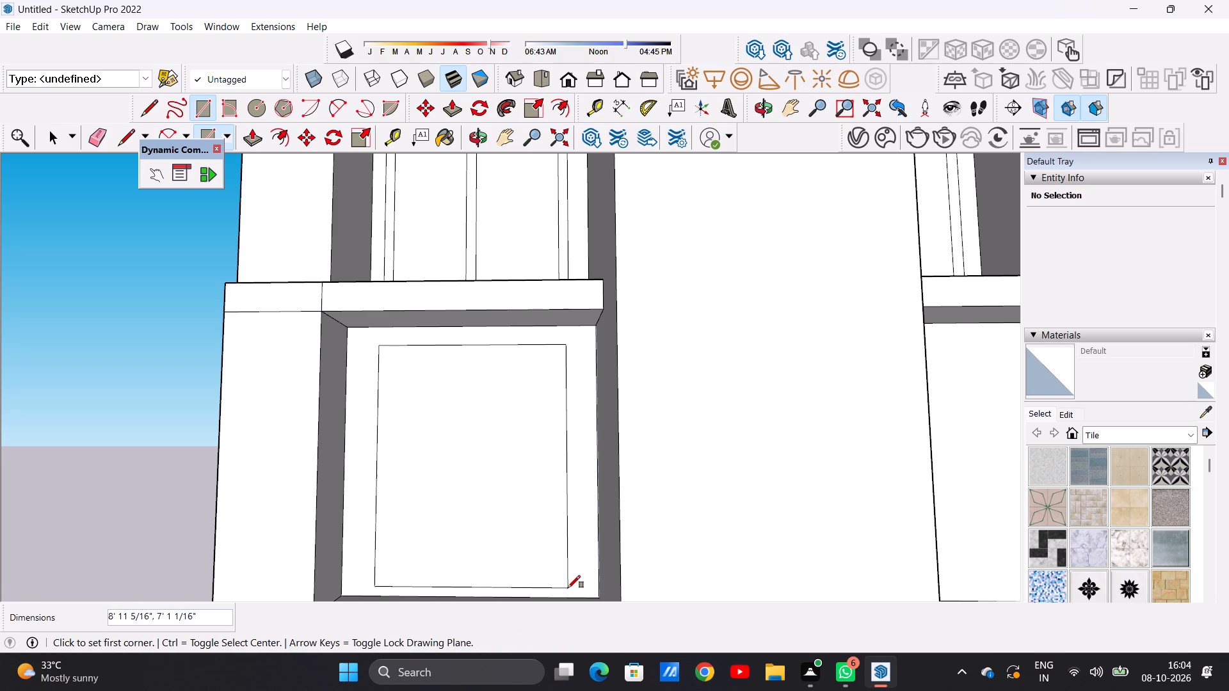
pyautogui.press('space')
# Offset the new rectangle's edges inward about 5" to form a narrow window frame.
pyautogui.press('0')
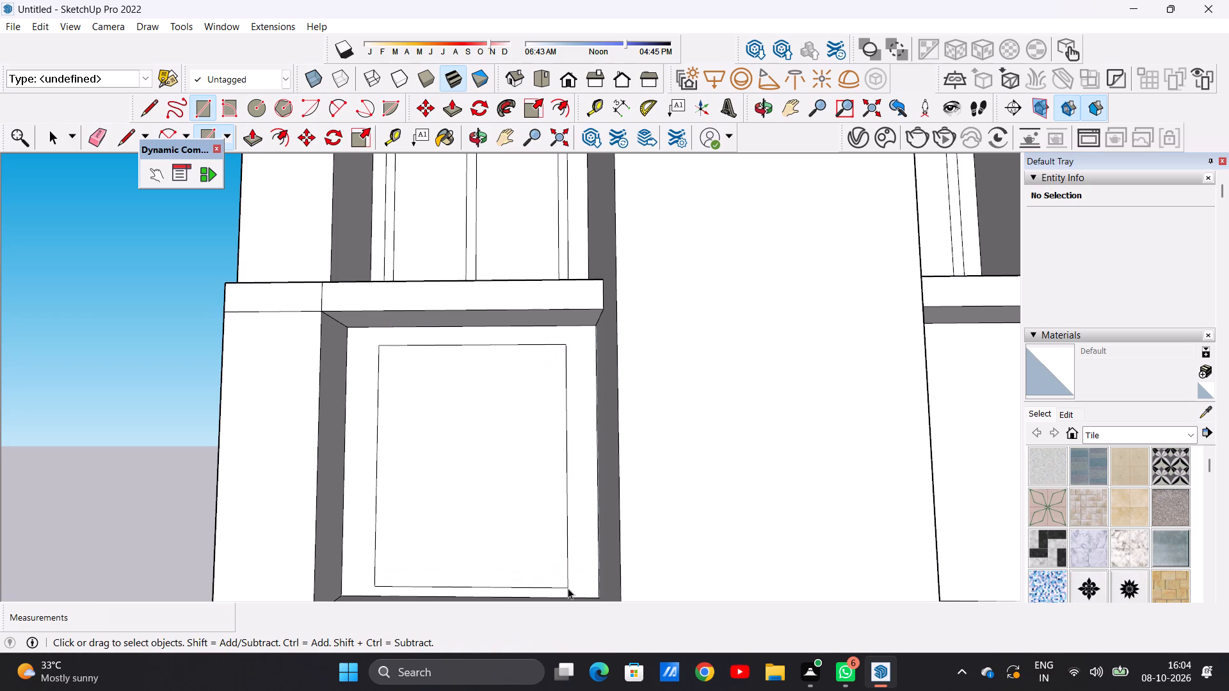
pyautogui.press('BackSpace')
pyautogui.write('of')
pyautogui.click(460, 358)
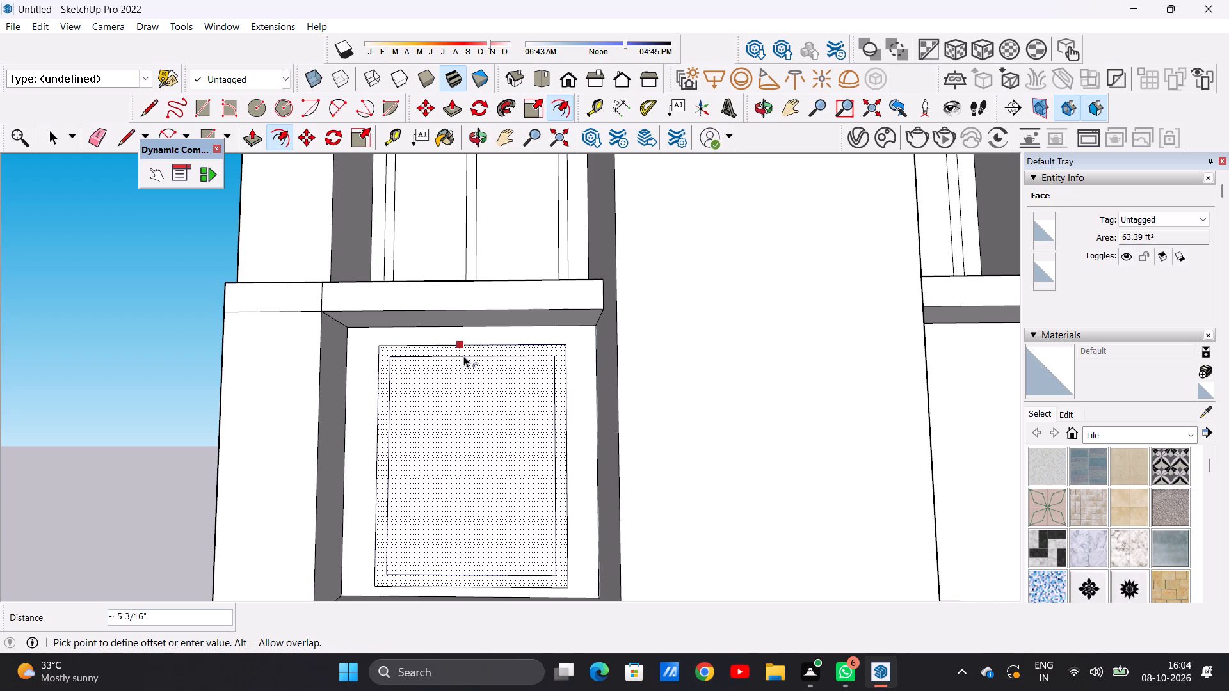
pyautogui.click(463, 356)
pyautogui.press('space')
# Draw two closely spaced vertical lines about 8' 1 1/2" long near the middle of that window, from the inner frame's top edge to its bottom edge.
pyautogui.press('l')
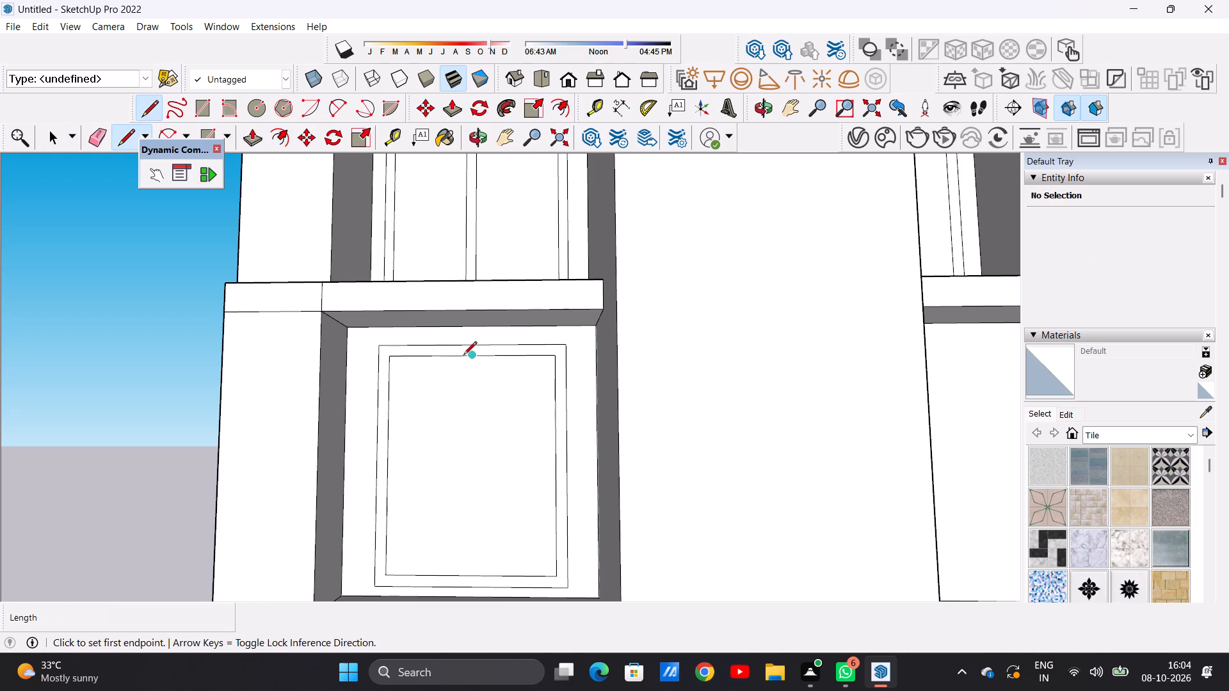
pyautogui.scroll(6, 467, 356)
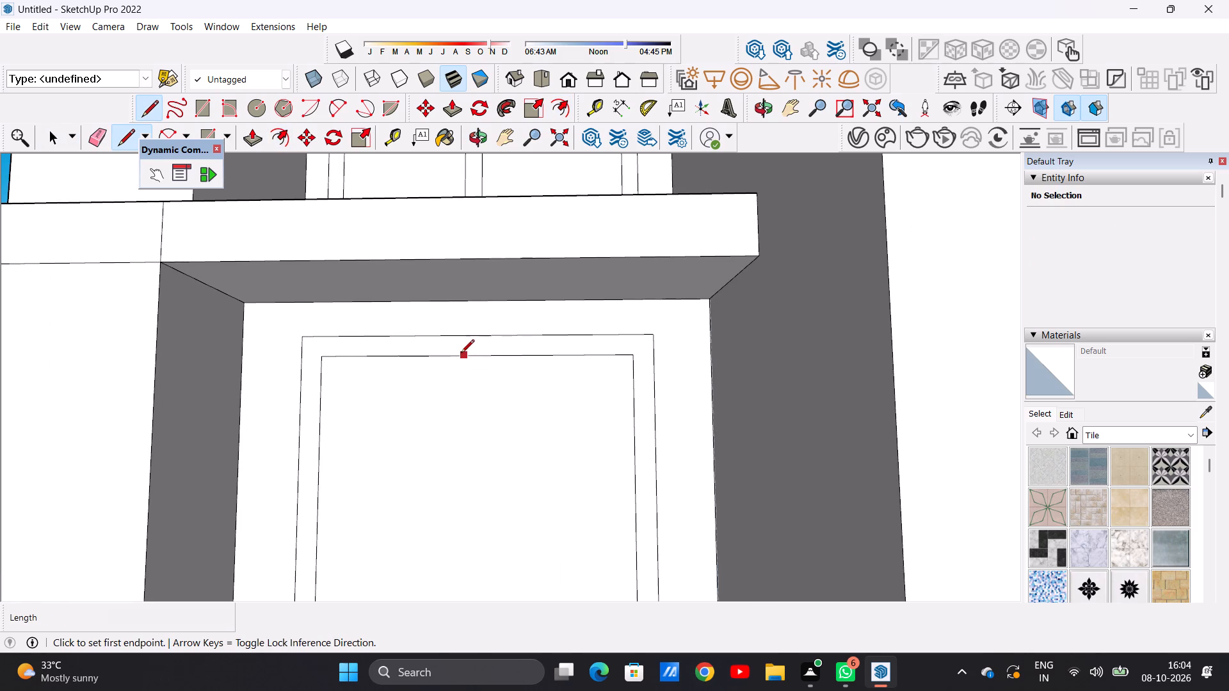
pyautogui.click(459, 354)
pyautogui.scroll(-9, 463, 413)
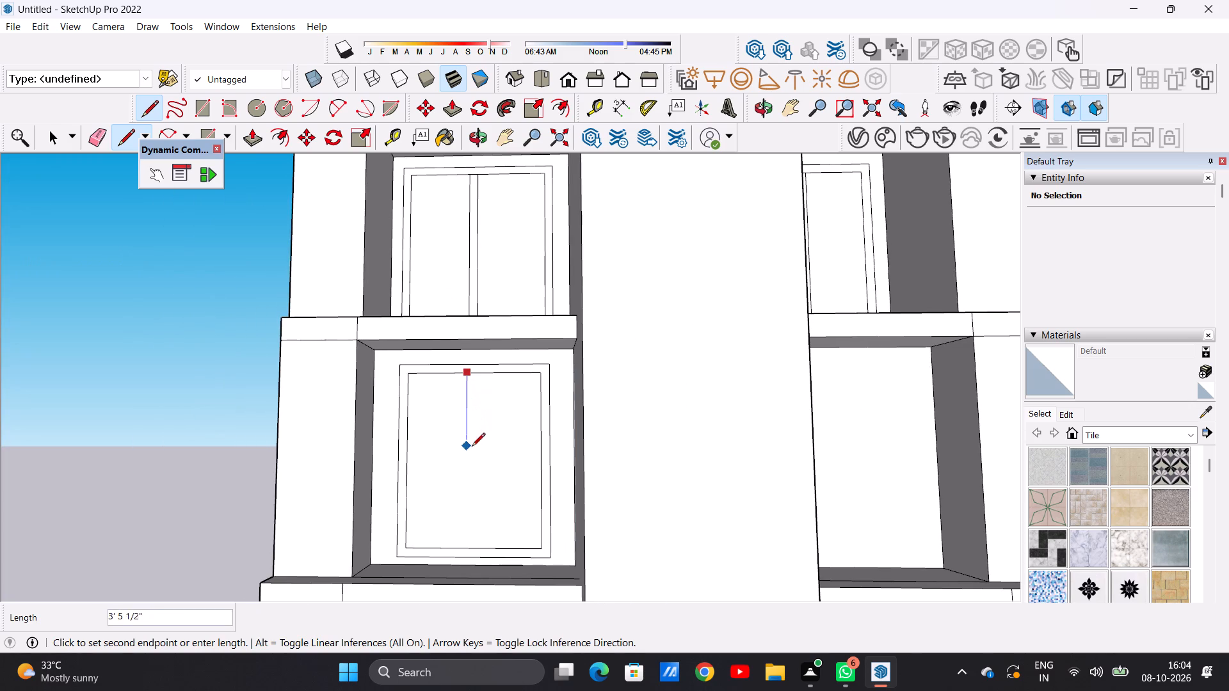
pyautogui.click(463, 546)
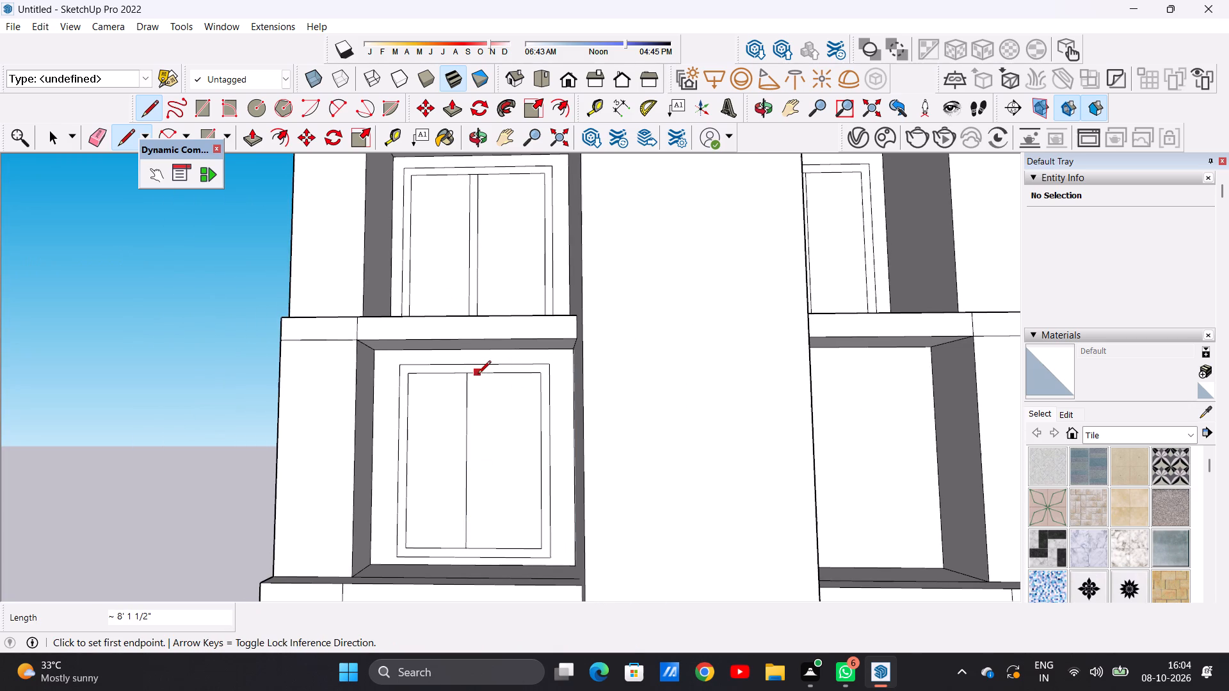
pyautogui.click(478, 375)
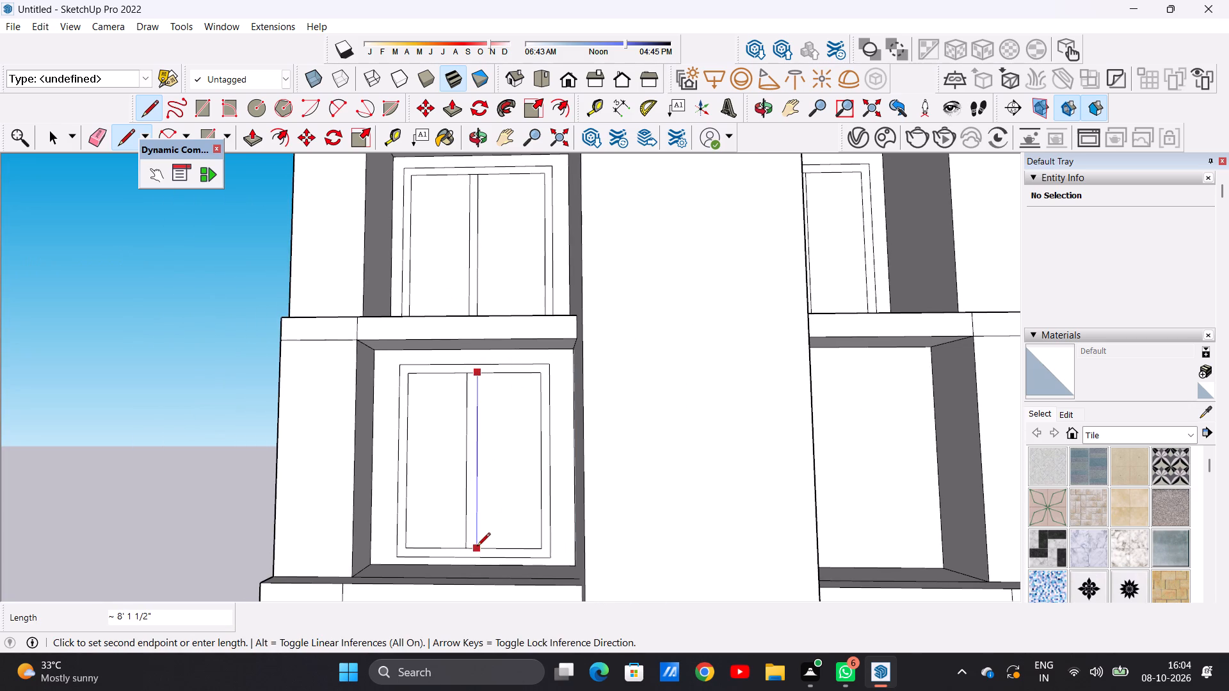
pyautogui.click(477, 547)
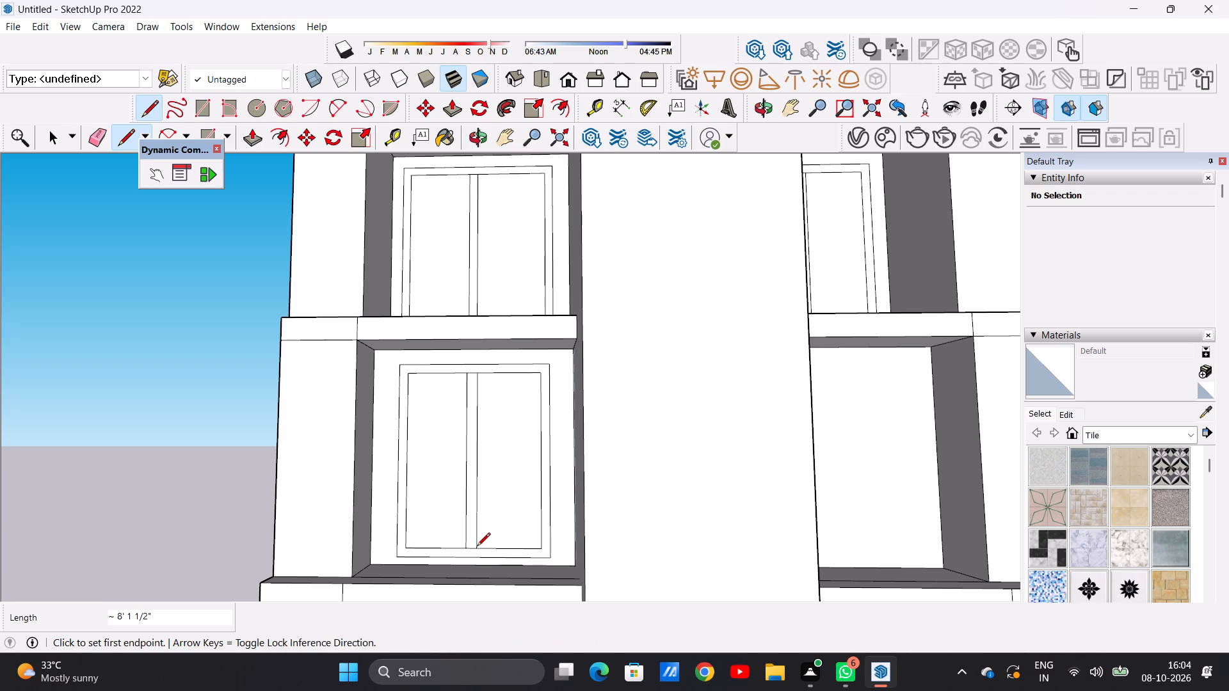
pyautogui.scroll(-4, 482, 511)
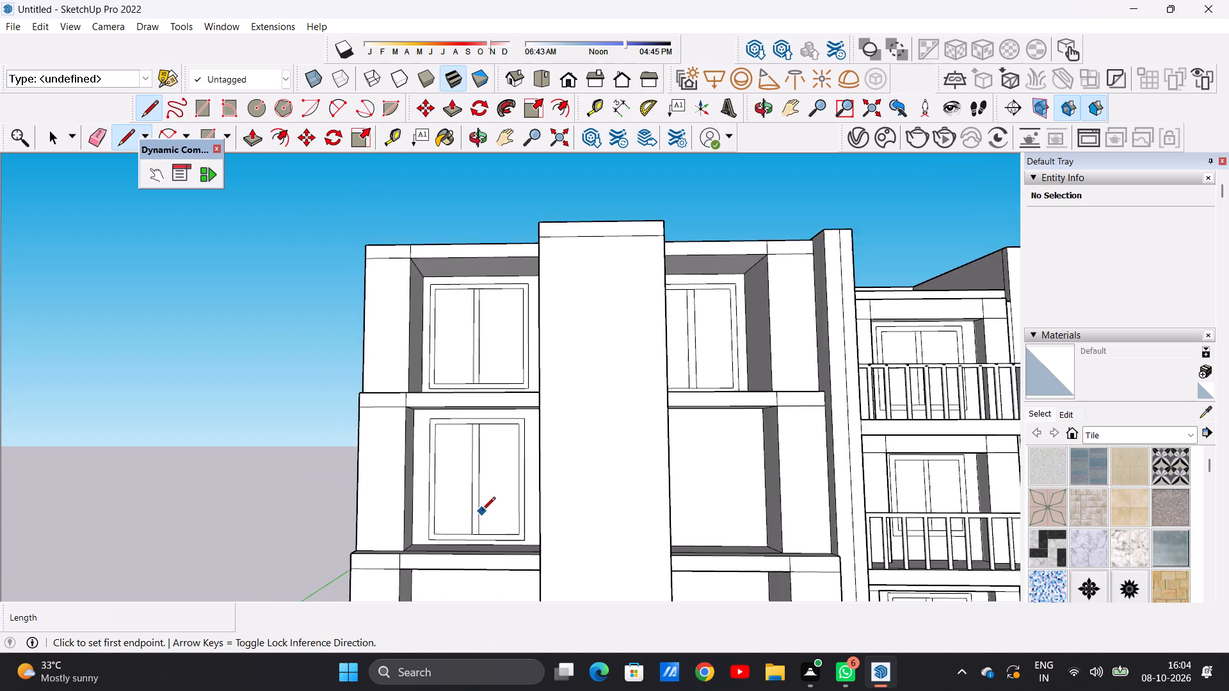
pyautogui.scroll(-4, 482, 511)
pyautogui.press('space')
# Draw an inset rectangle about 8' 3" by 6' 6" on the same floor's recessed wall, in the bay nearer the balconies.
pyautogui.write('r')
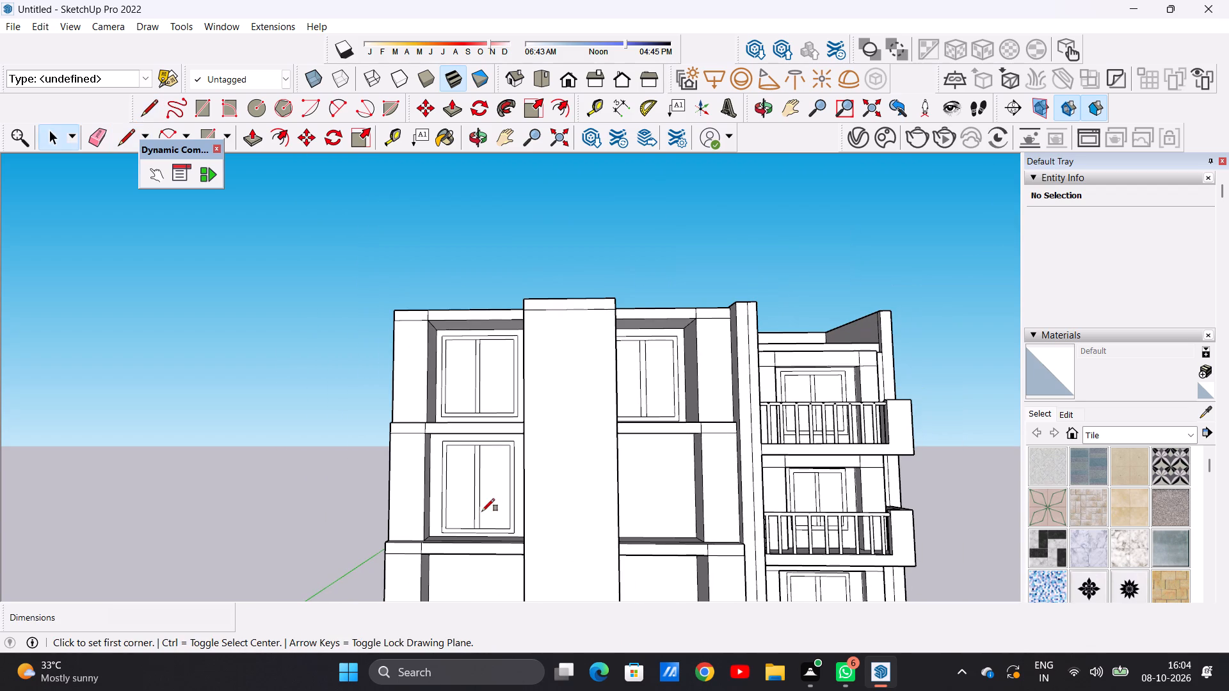
pyautogui.scroll(6, 674, 489)
pyautogui.moveTo(669, 488); pyautogui.dragTo(665, 512, button='middle')
pyautogui.scroll(4, 644, 407)
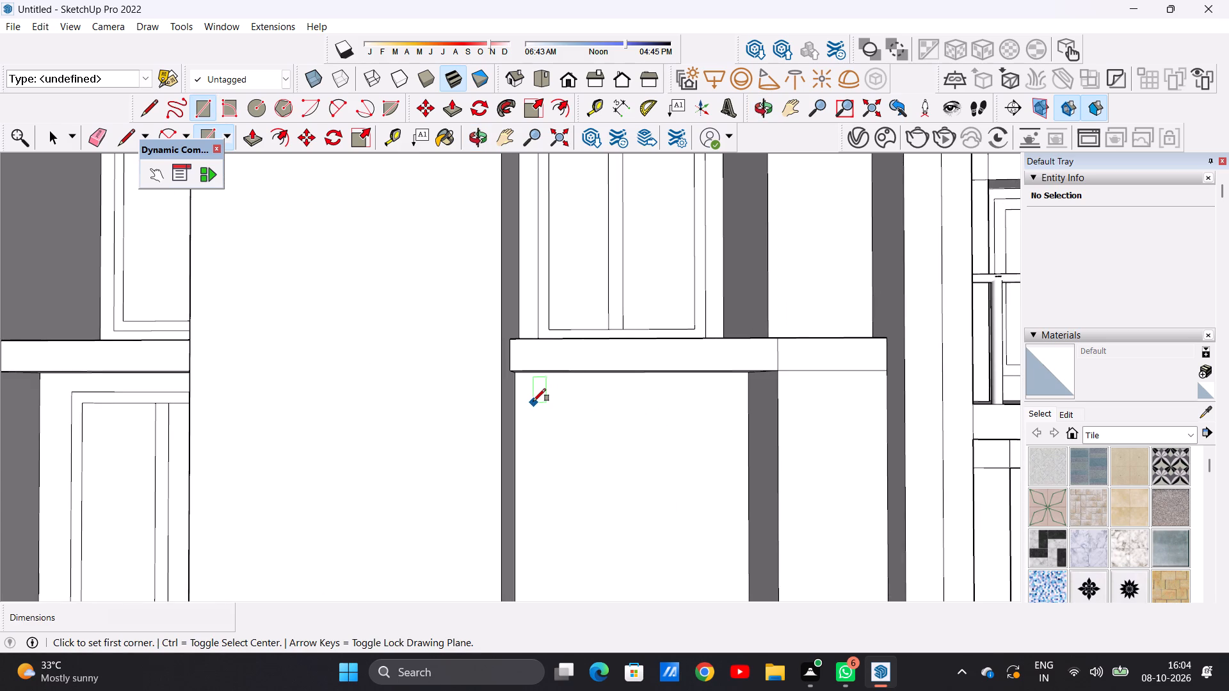
pyautogui.click(533, 401)
pyautogui.scroll(-5, 720, 406)
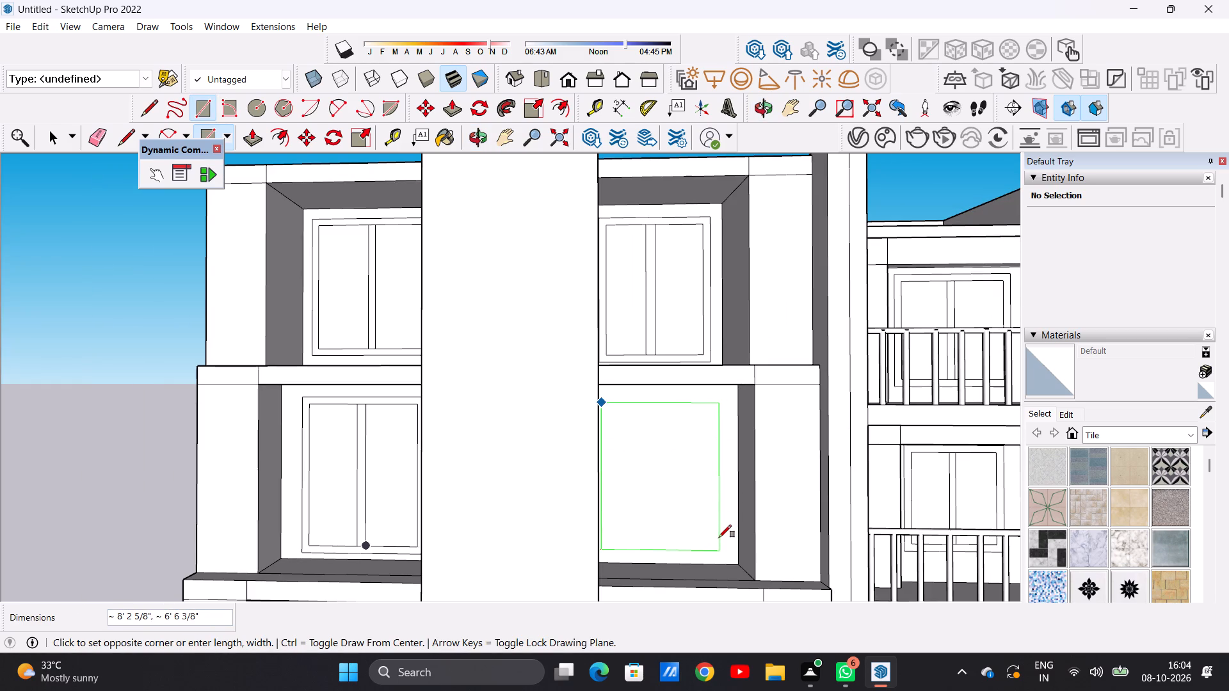
pyautogui.click(719, 537)
pyautogui.press('space')
# Offset that rectangle's edges inward about 5 1/2" to give the window a narrow frame.
pyautogui.moveTo(689, 522); pyautogui.dragTo(647, 516, button='middle')
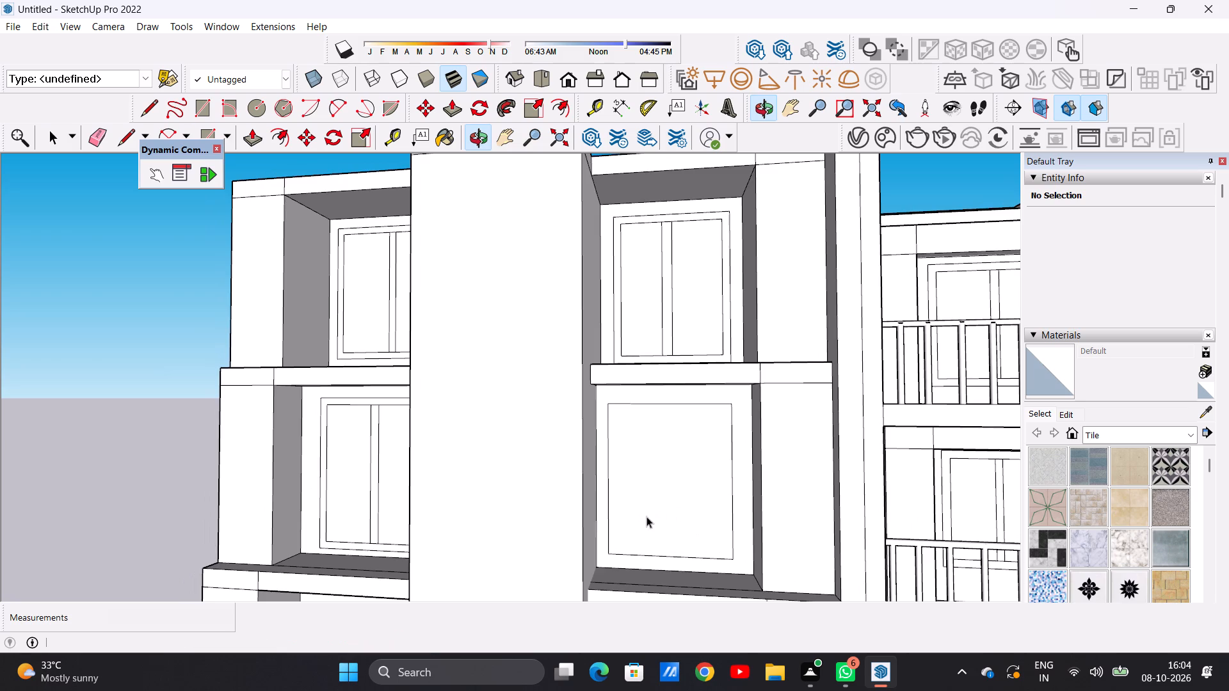
pyautogui.scroll(2, 661, 514)
pyautogui.write('of')
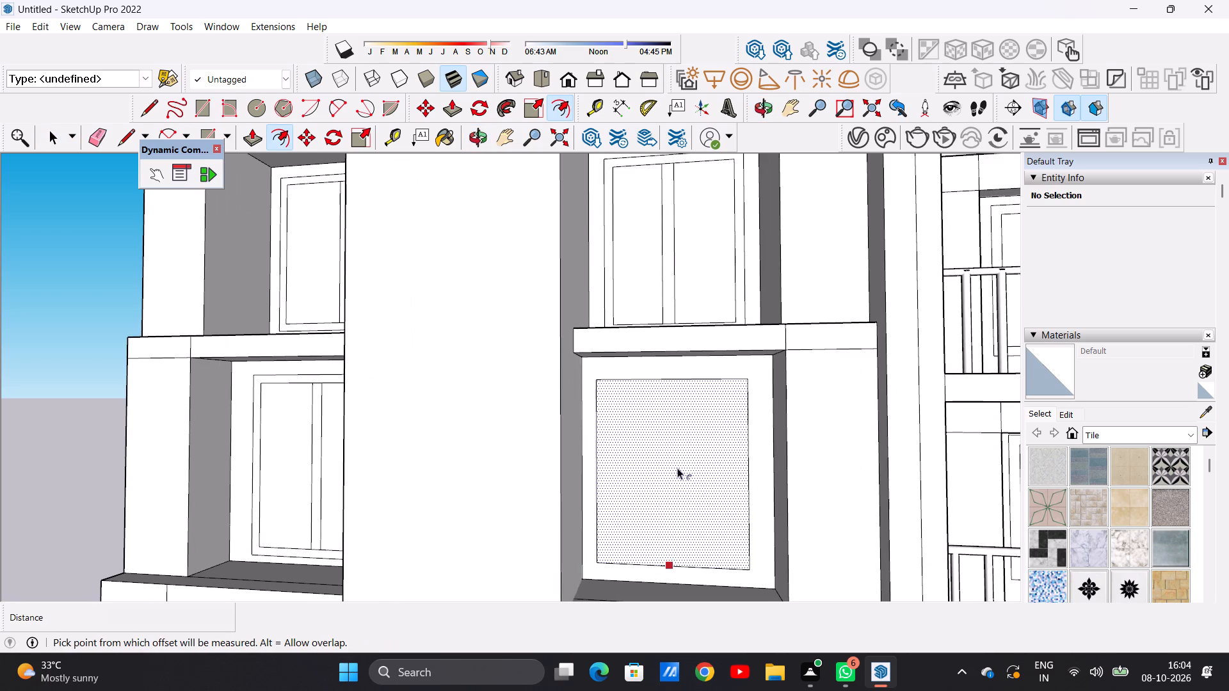
pyautogui.click(680, 399)
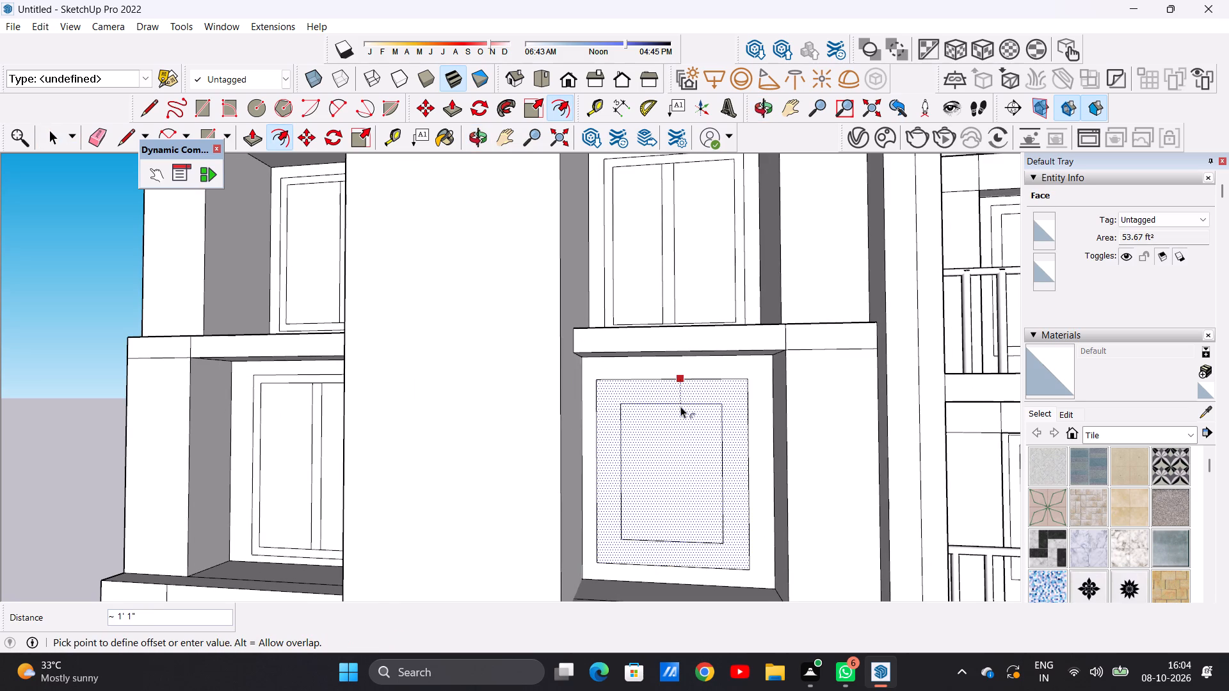
pyautogui.click(680, 390)
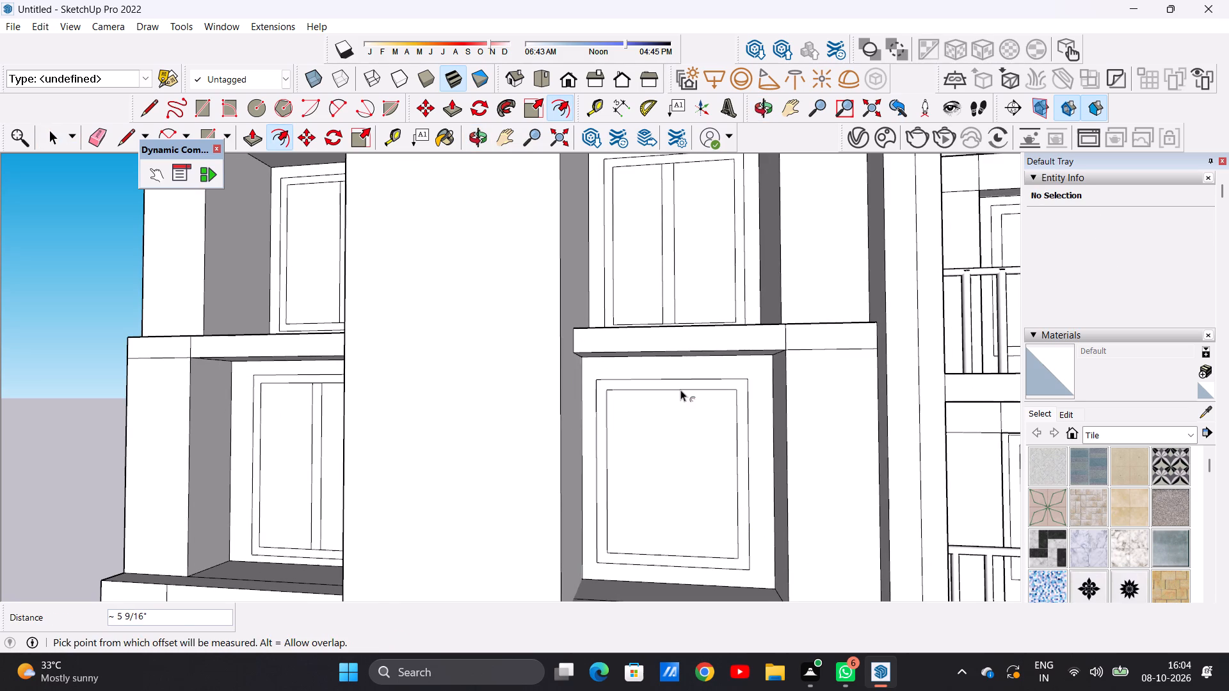
pyautogui.press('space')
# Draw two closely spaced vertical lines about 7' 3 1/2" long near the middle of that window, between the inner frame's top and bottom edges.
pyautogui.write('l')
pyautogui.scroll(6, 673, 397)
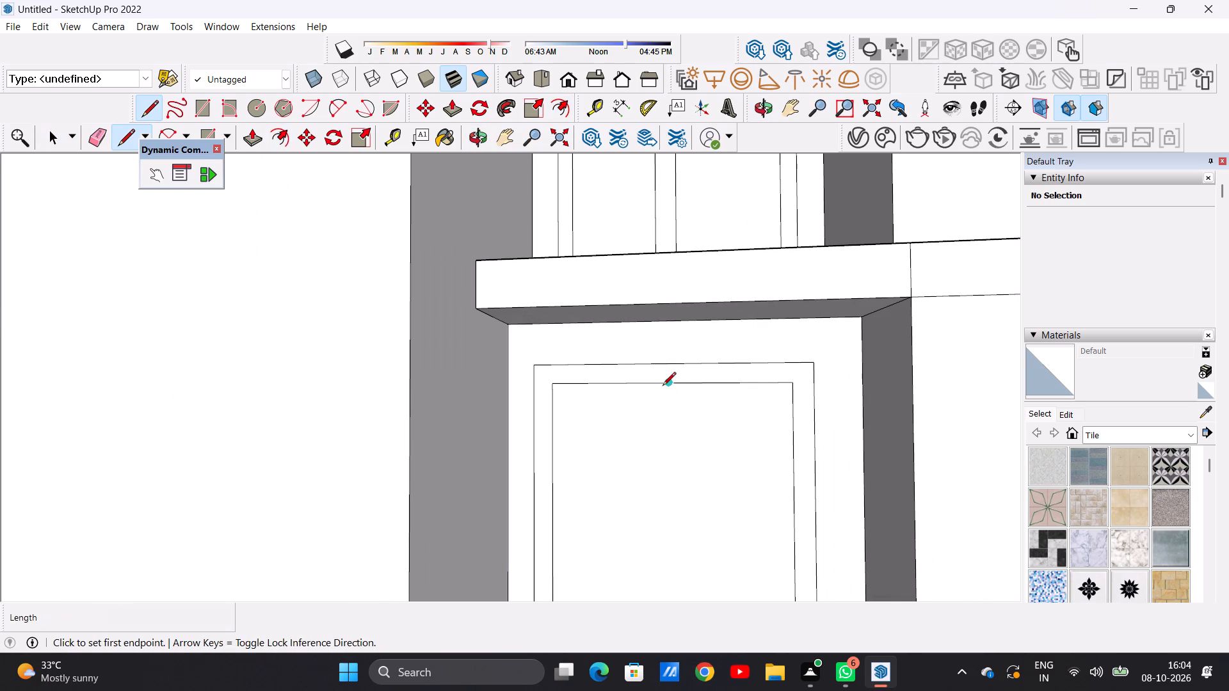
pyautogui.click(655, 385)
pyautogui.scroll(-8, 670, 420)
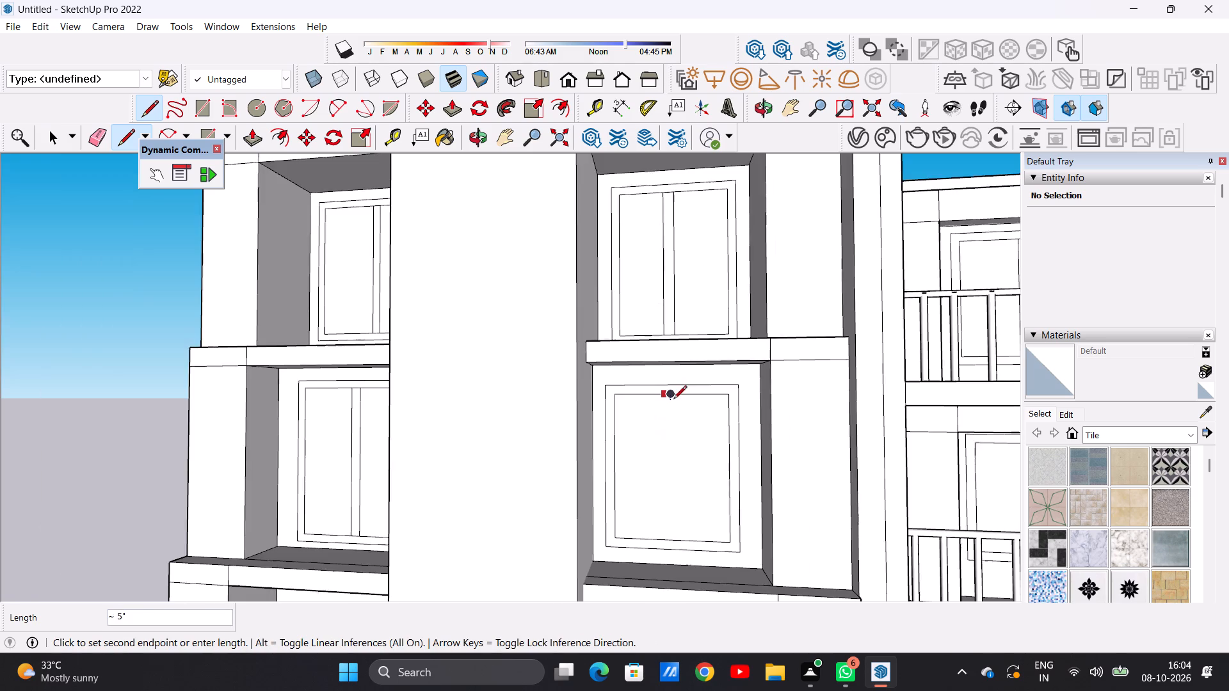
pyautogui.scroll(-3, 666, 429)
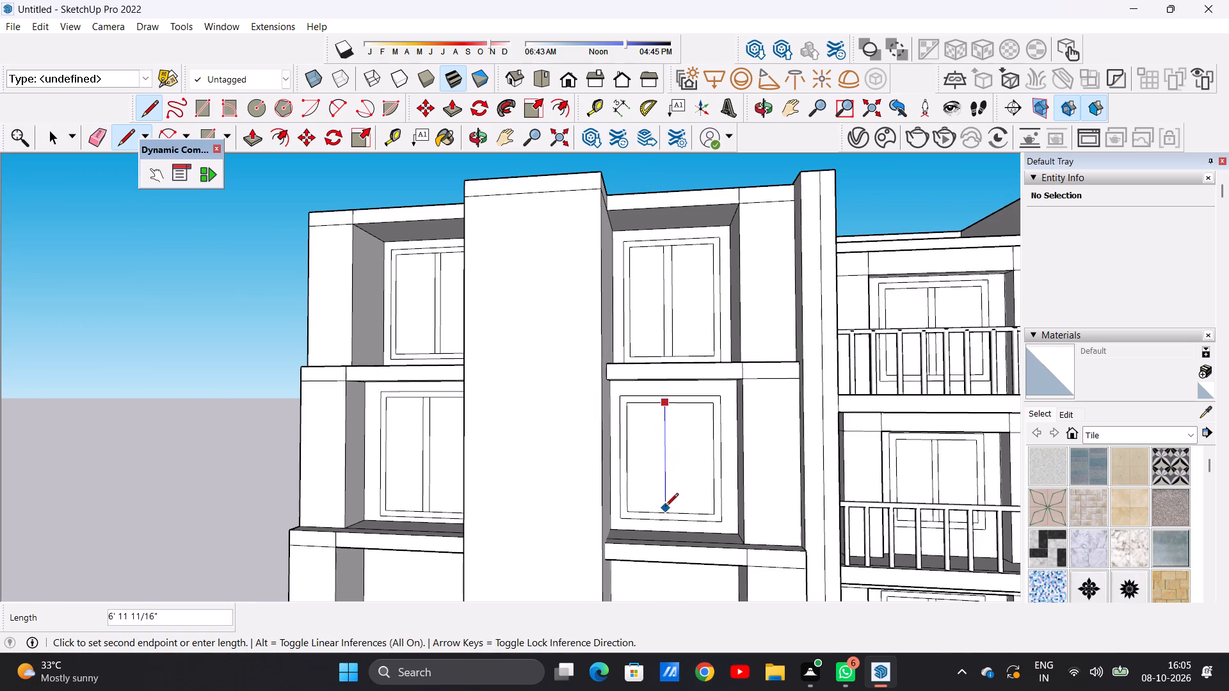
pyautogui.click(666, 510)
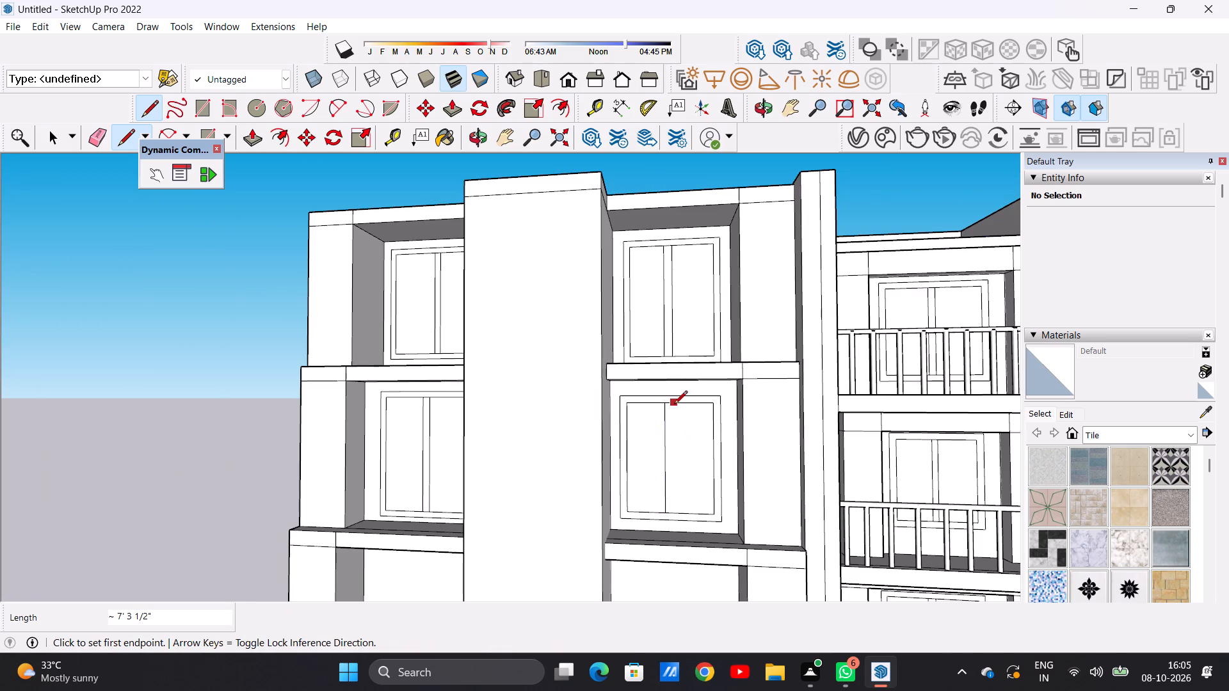
pyautogui.click(674, 405)
pyautogui.click(678, 510)
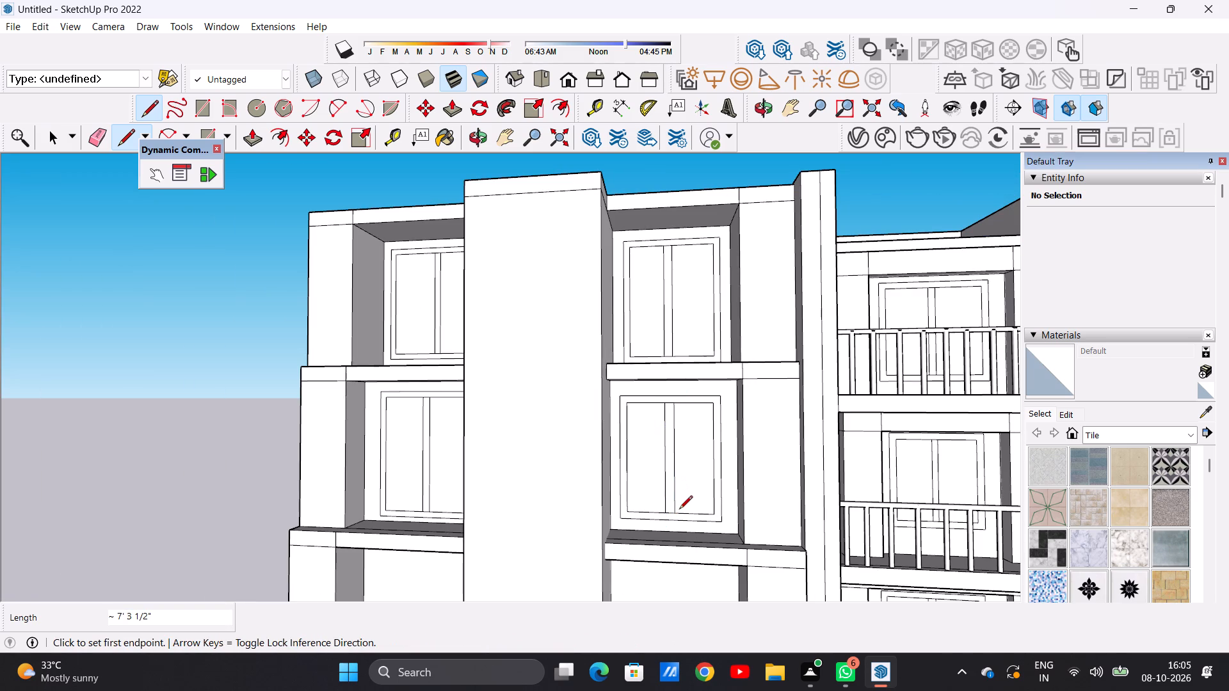
pyautogui.press('space')
# Draw an inset rectangle about 8' 11" by 6' 8" on the third floor from the top, on the recessed wall of the bay farther from the balconies.
pyautogui.scroll(4, 669, 521)
pyautogui.scroll(-6, 746, 444)
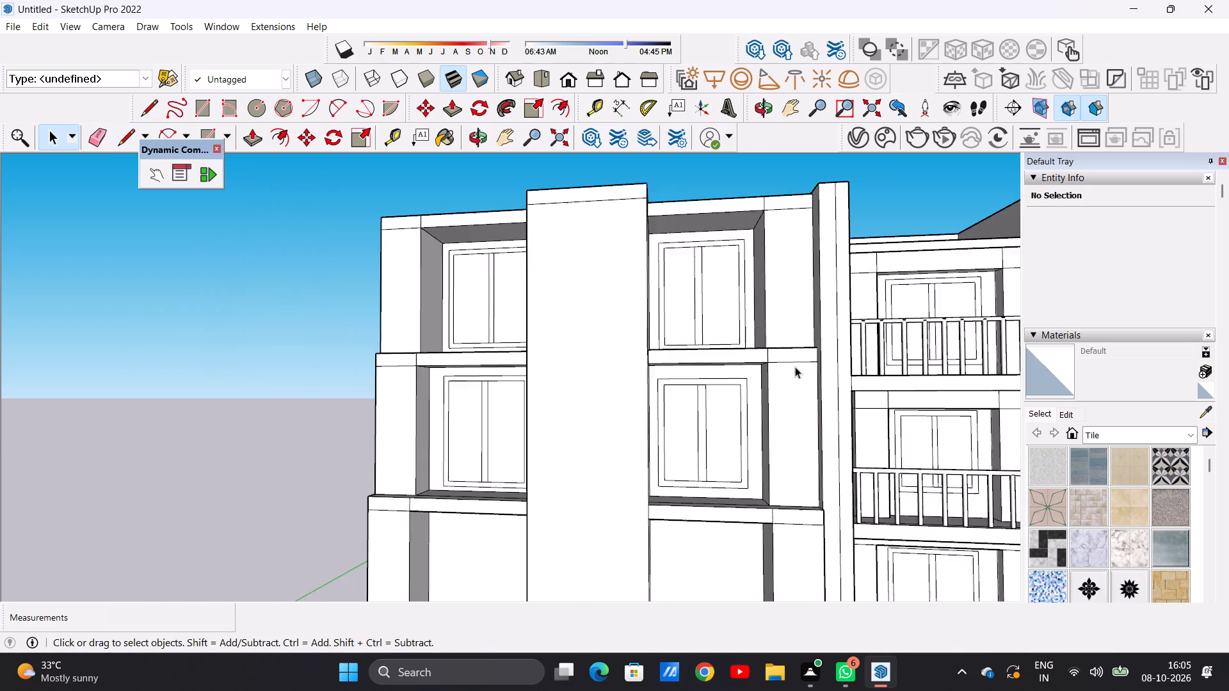
pyautogui.scroll(-10, 795, 367)
pyautogui.moveTo(704, 443); pyautogui.dragTo(728, 427, button='middle')
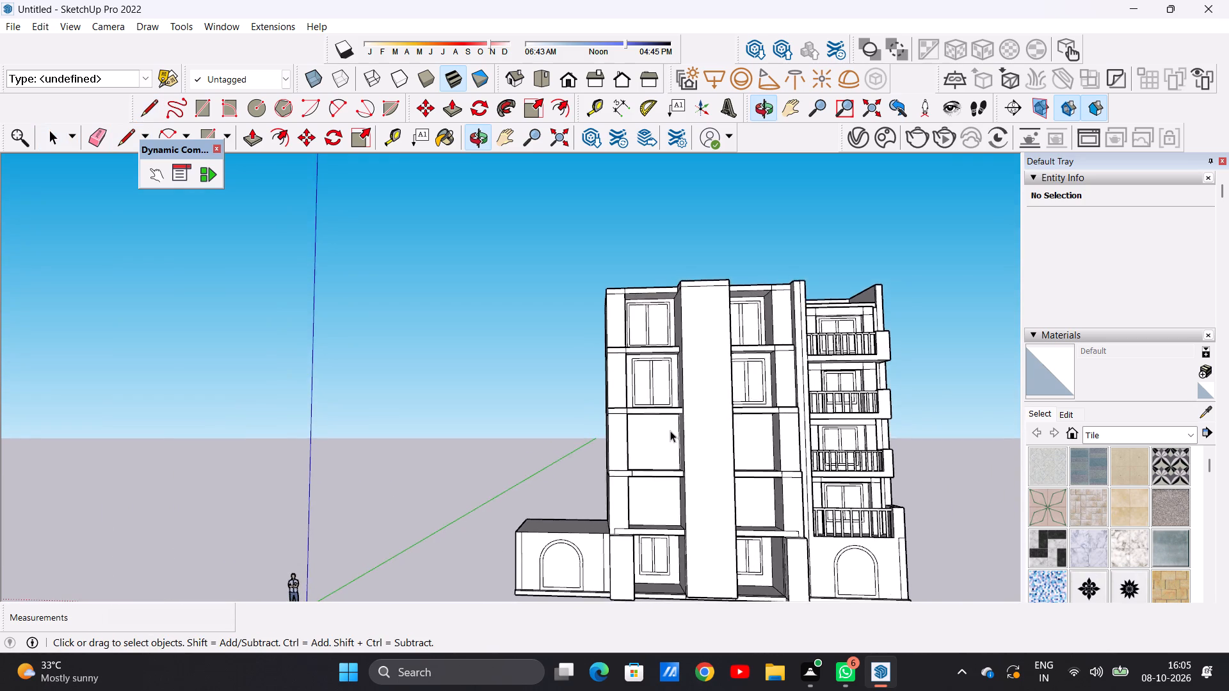
pyautogui.scroll(11, 670, 431)
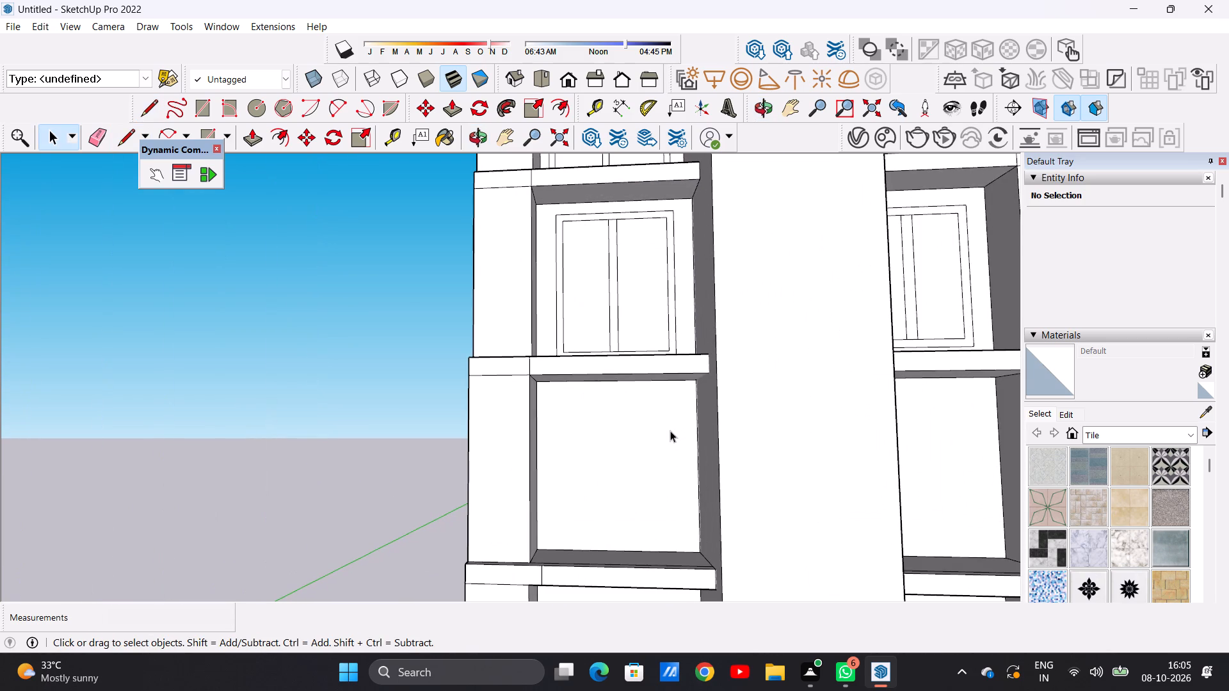
pyautogui.press('r')
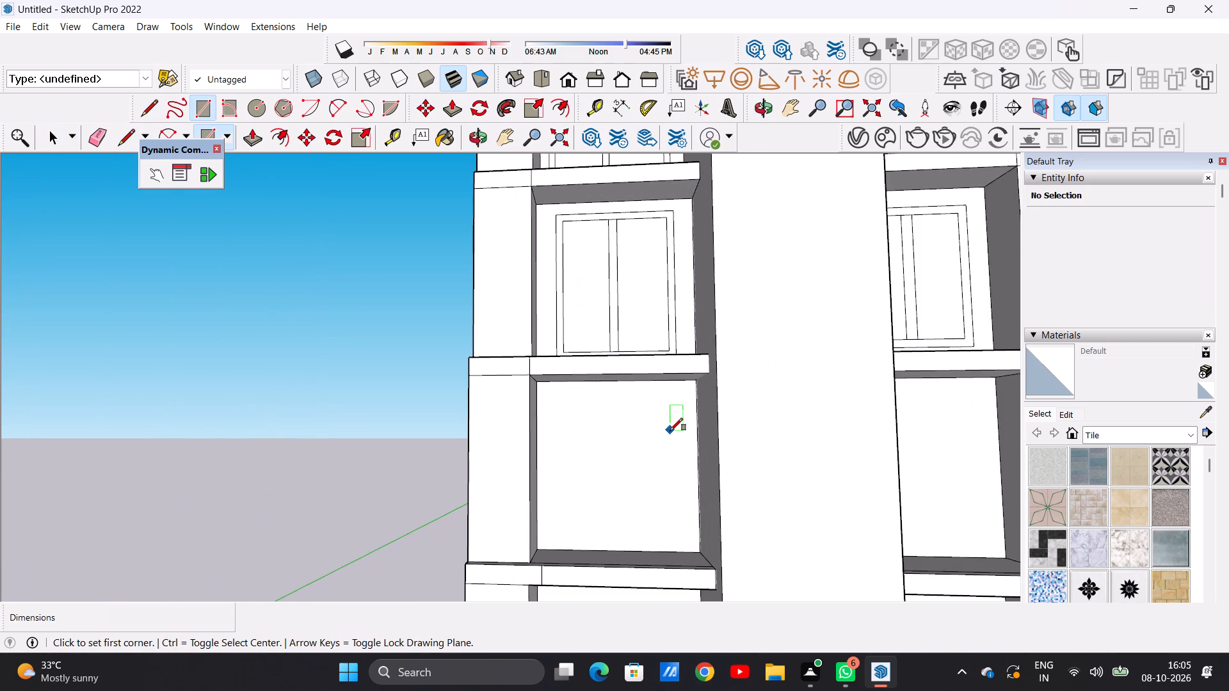
pyautogui.scroll(6, 670, 431)
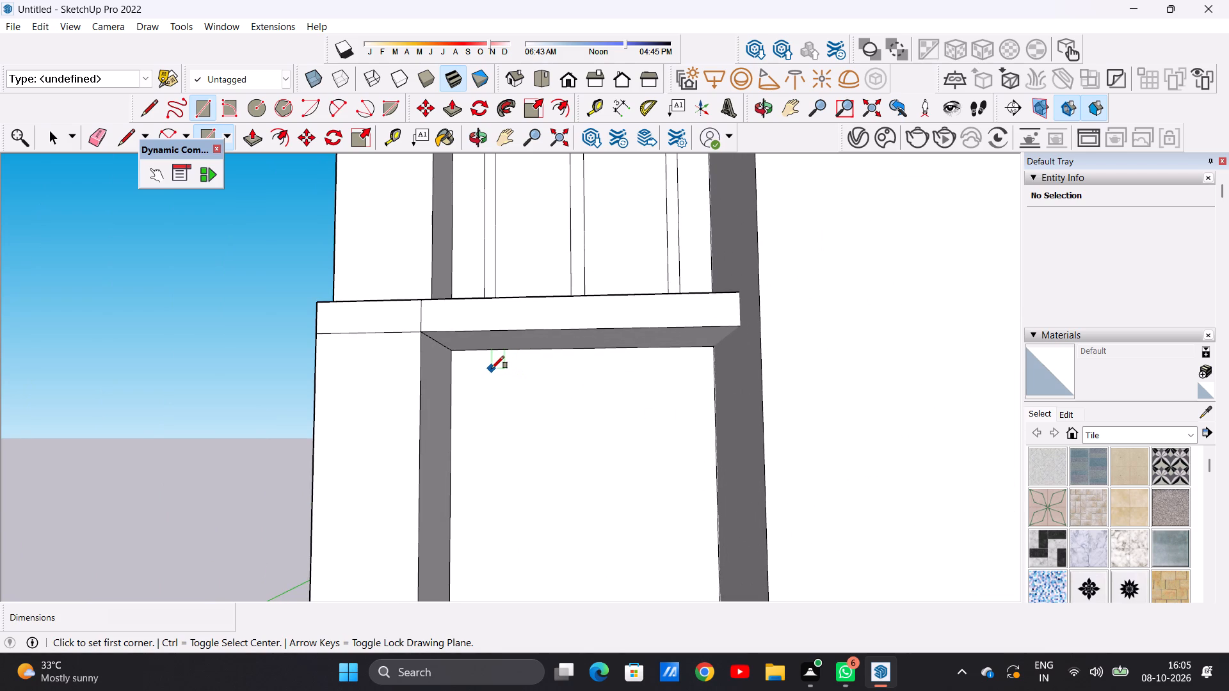
pyautogui.click(492, 369)
pyautogui.scroll(-6, 686, 415)
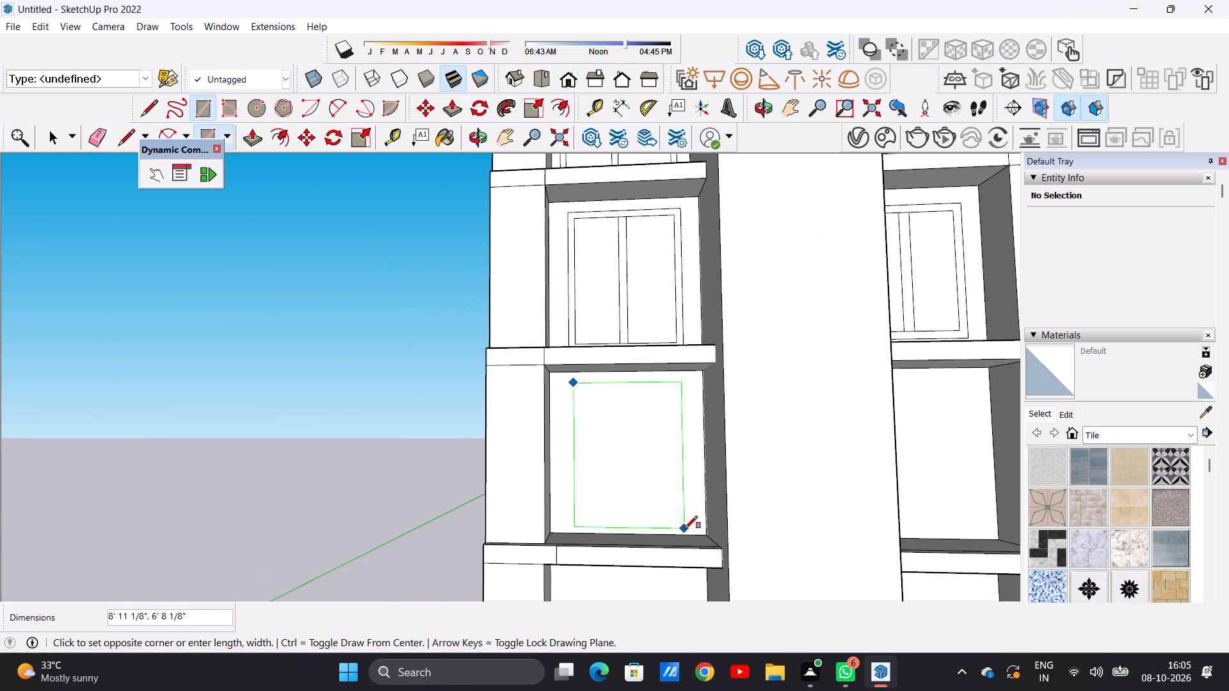
pyautogui.click(685, 528)
pyautogui.press('space')
# Offset that rectangle's edges inward by a small distance to give the window a narrow frame.
pyautogui.write('of')
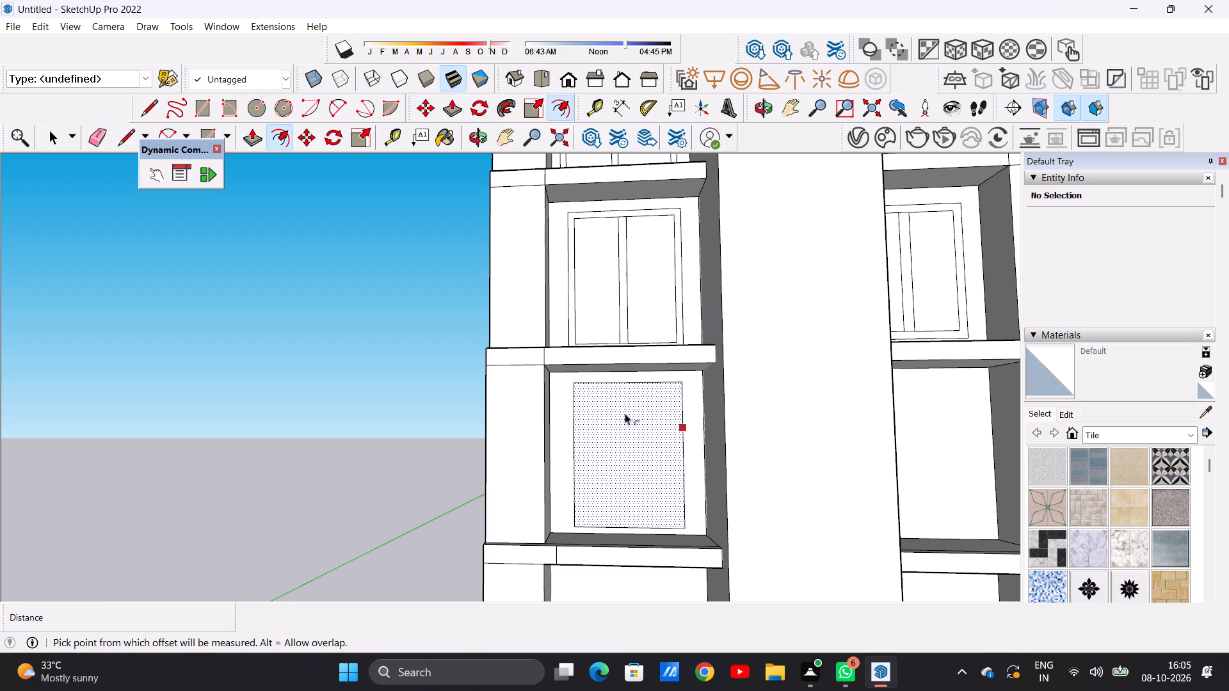
pyautogui.scroll(2, 622, 391)
pyautogui.click(622, 391)
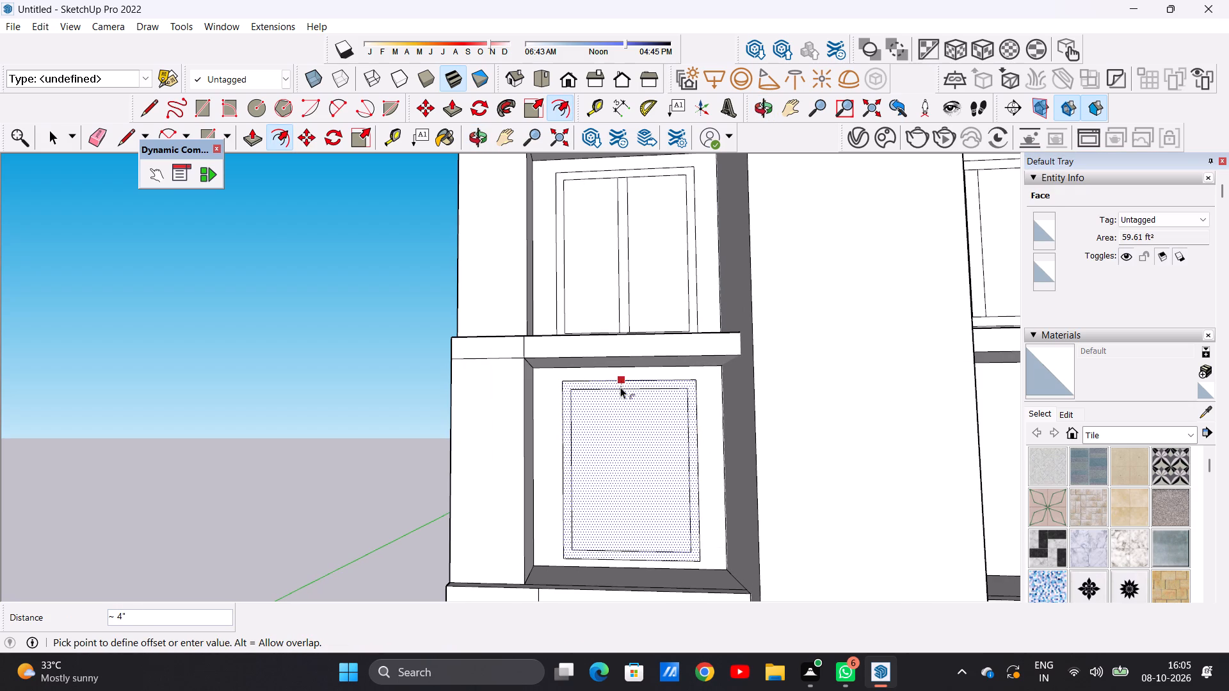
pyautogui.click(618, 393)
pyautogui.press('space')
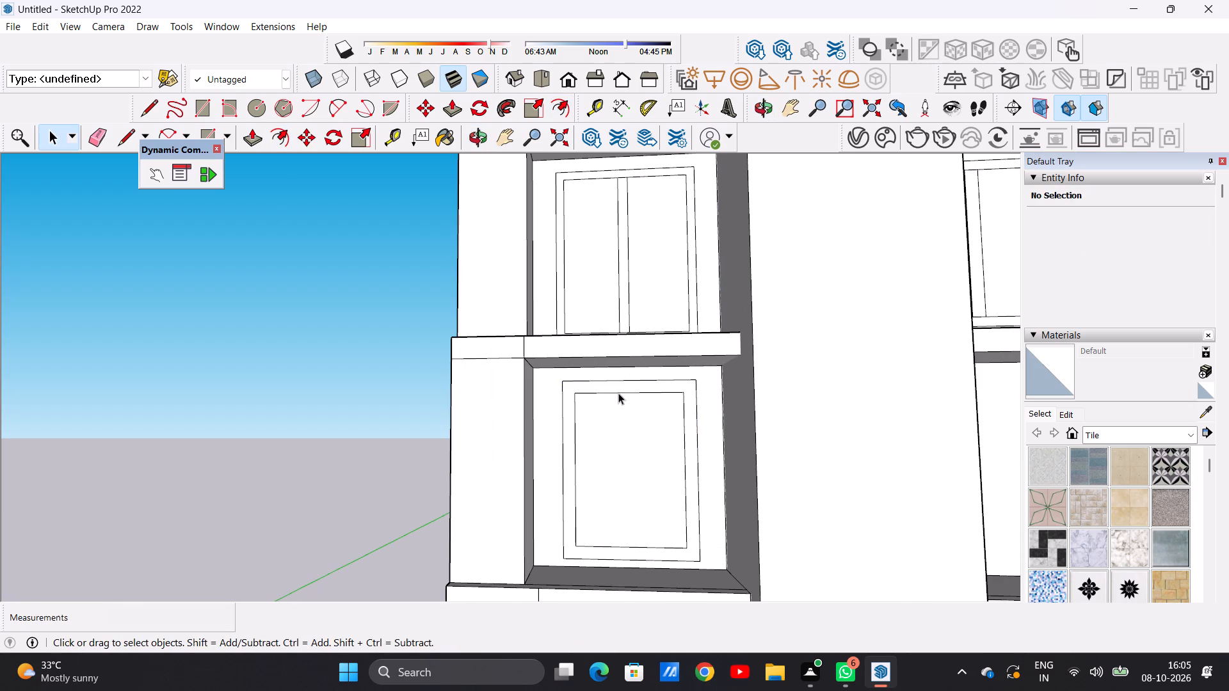
# Draw two closely spaced vertical lines about 7' 8" long near the middle of that window, from the inner frame's top edge to its bottom edge.
pyautogui.write('l')
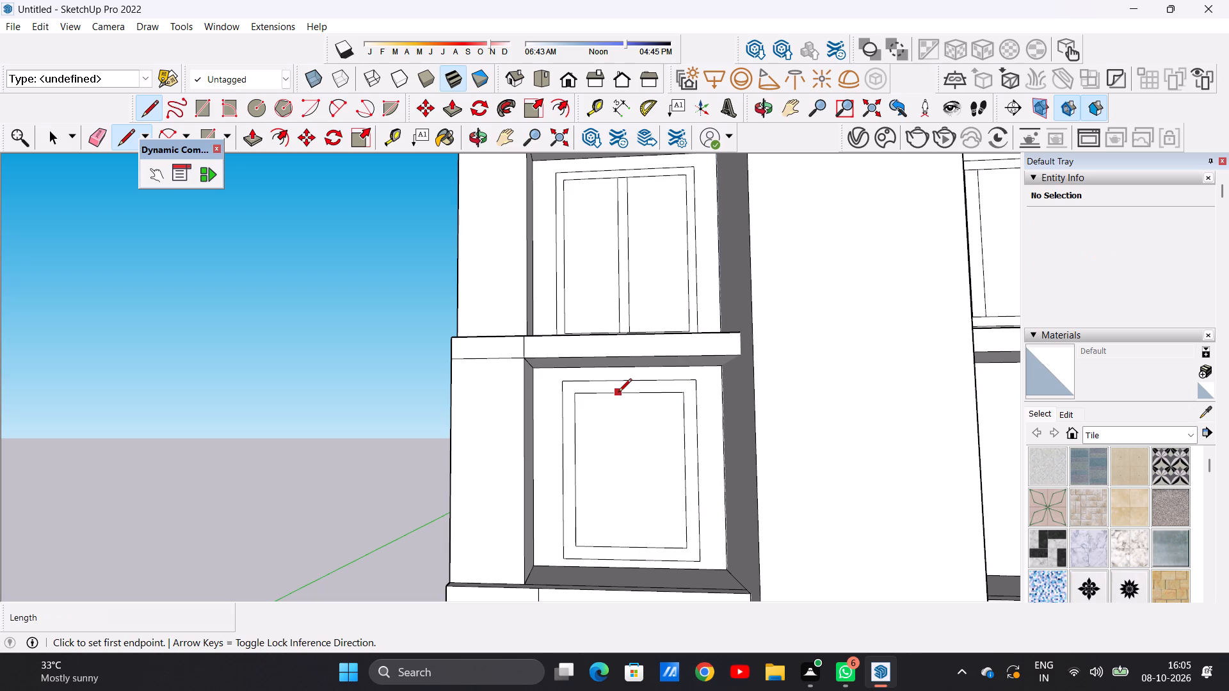
pyautogui.scroll(6, 618, 465)
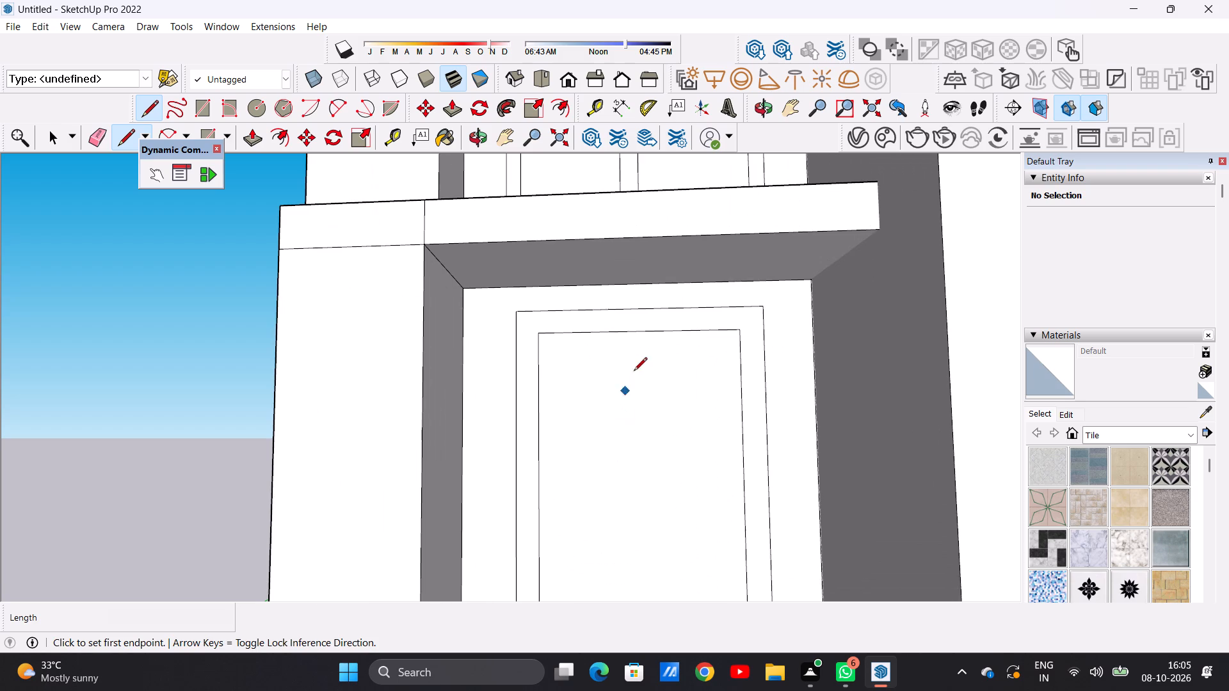
pyautogui.click(623, 328)
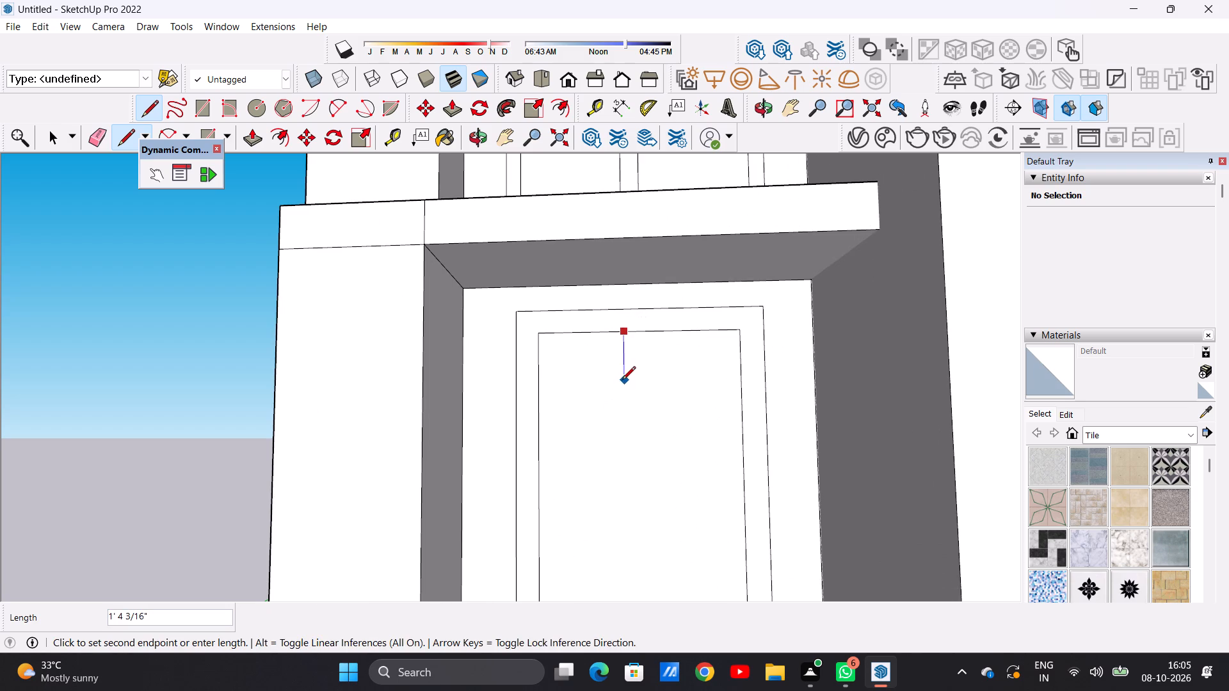
pyautogui.scroll(-7, 622, 381)
pyautogui.scroll(6, 622, 464)
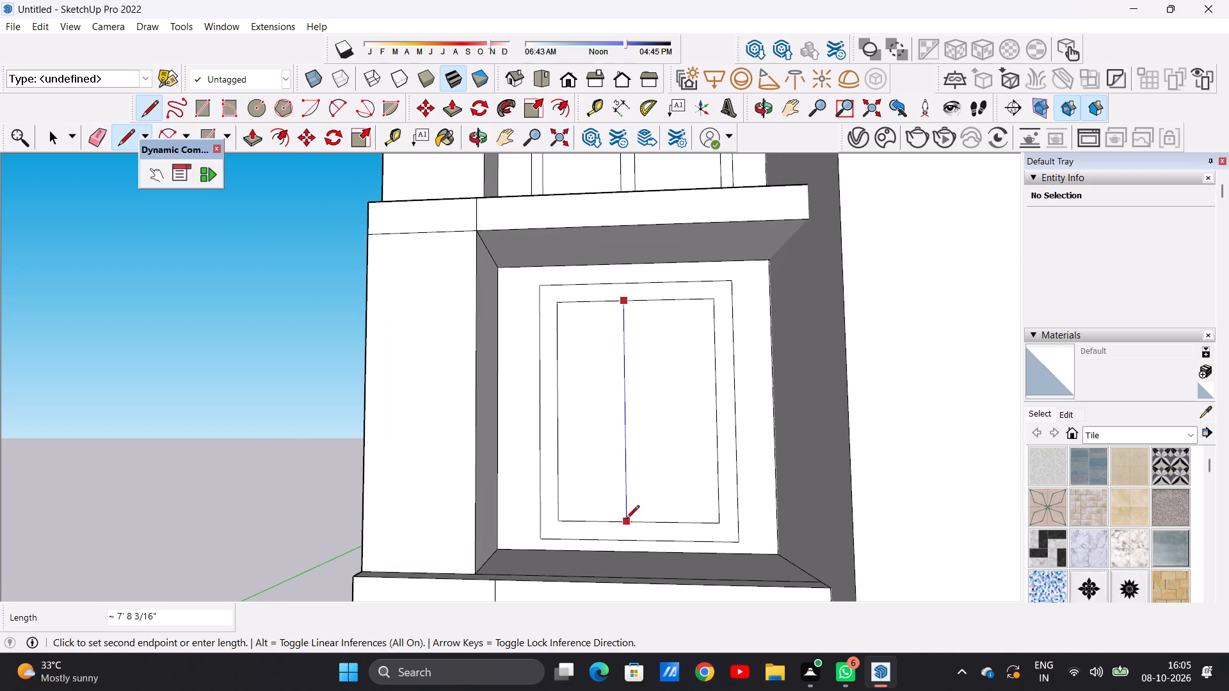
pyautogui.click(625, 521)
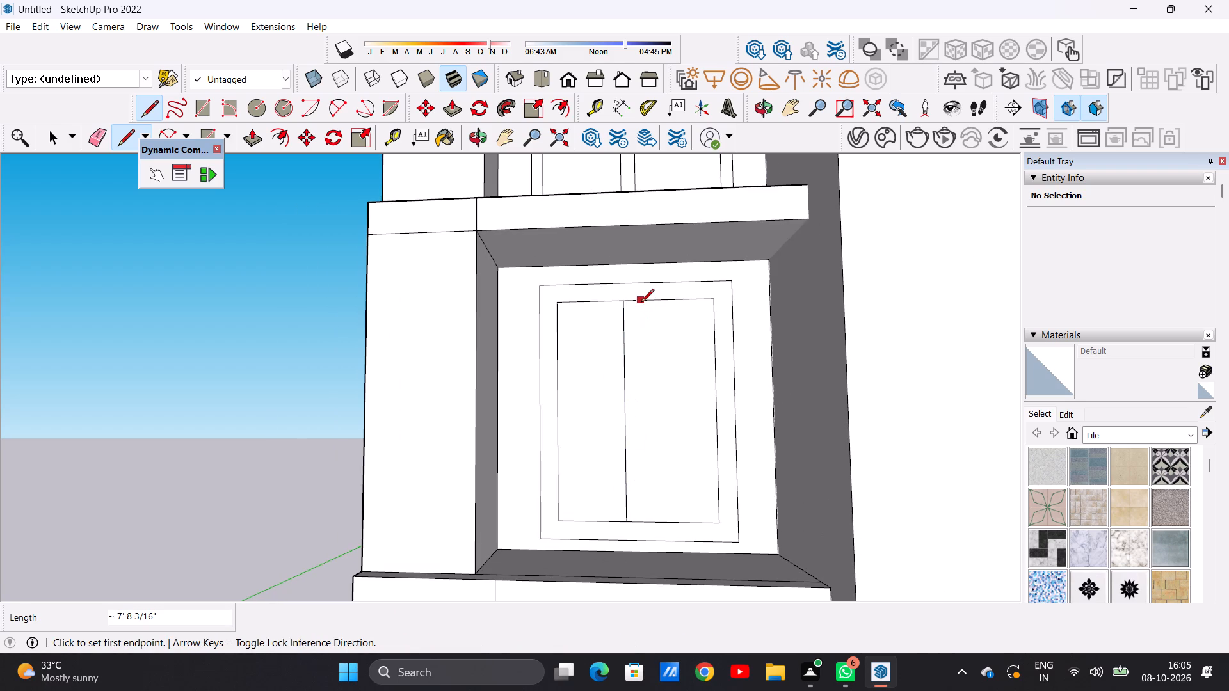
pyautogui.click(638, 303)
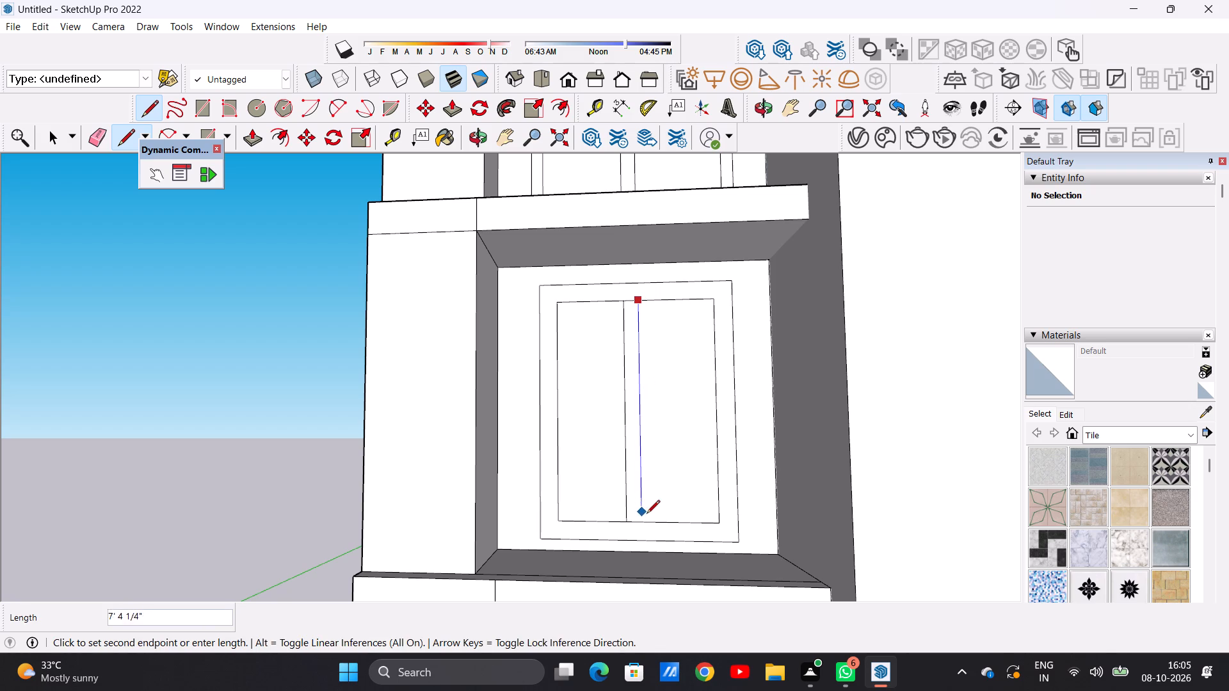
pyautogui.click(647, 520)
pyautogui.press('space')
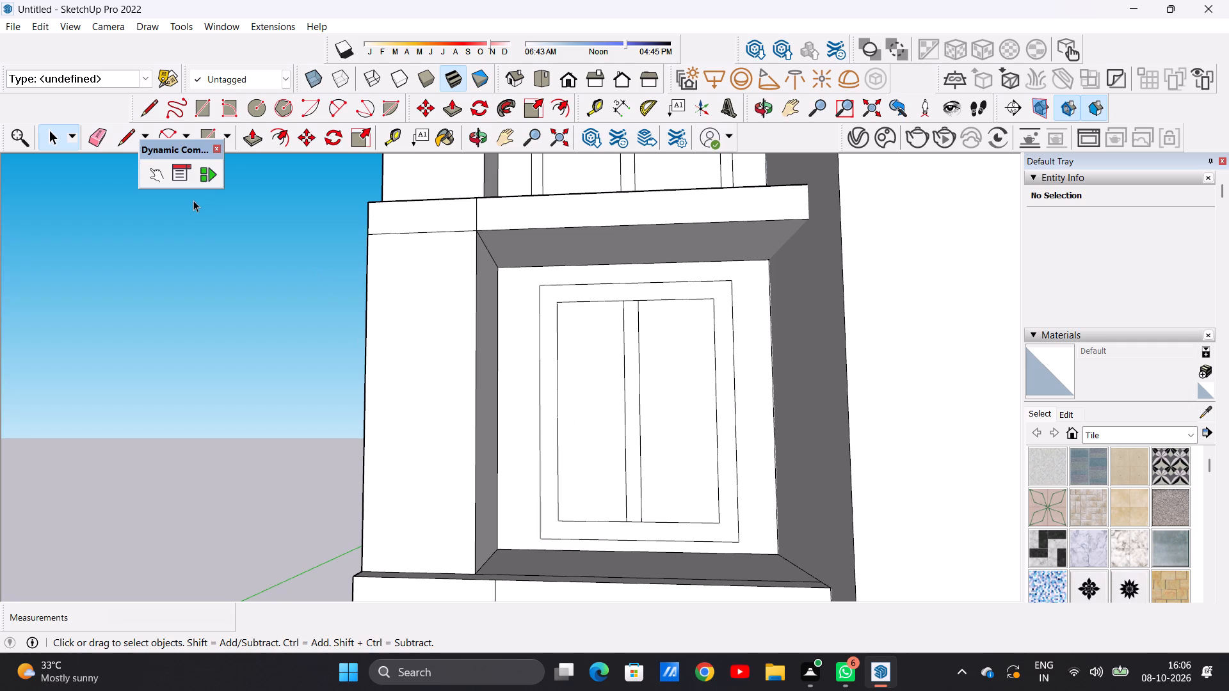
# Draw an inset rectangle about 8' 2" by 7' on the same floor's recessed wall, in the bay nearer the balconies.
pyautogui.scroll(2, 193, 200)
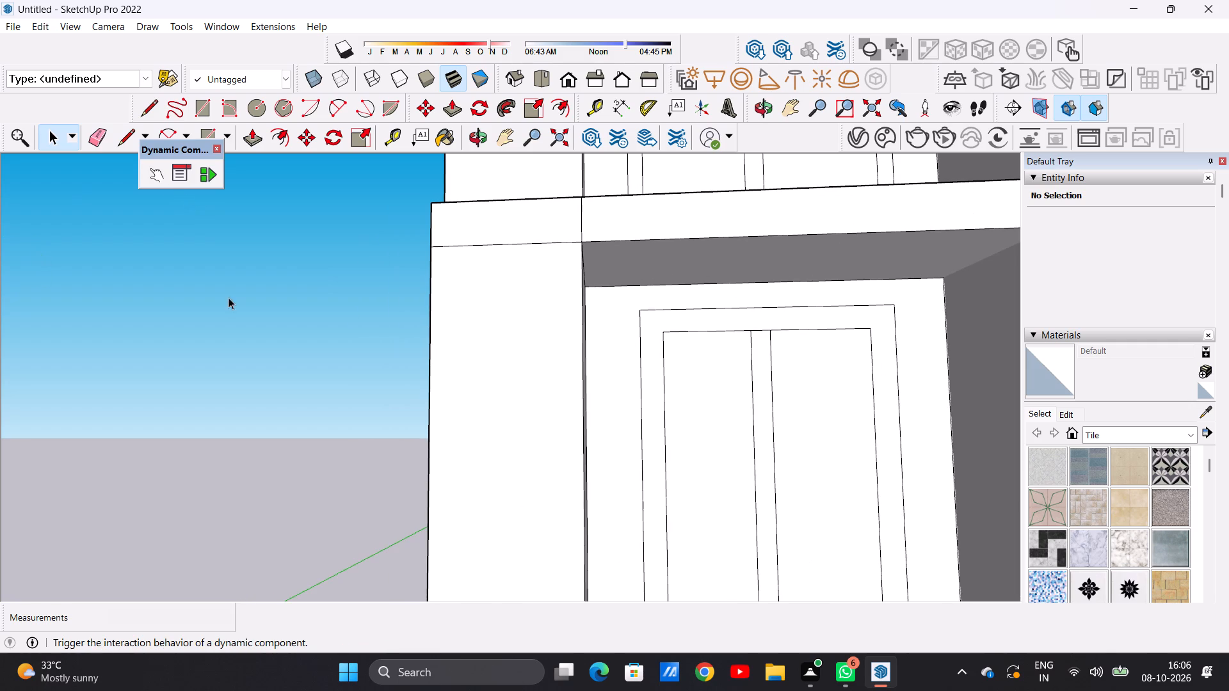
pyautogui.scroll(-20, 538, 387)
pyautogui.scroll(6, 711, 365)
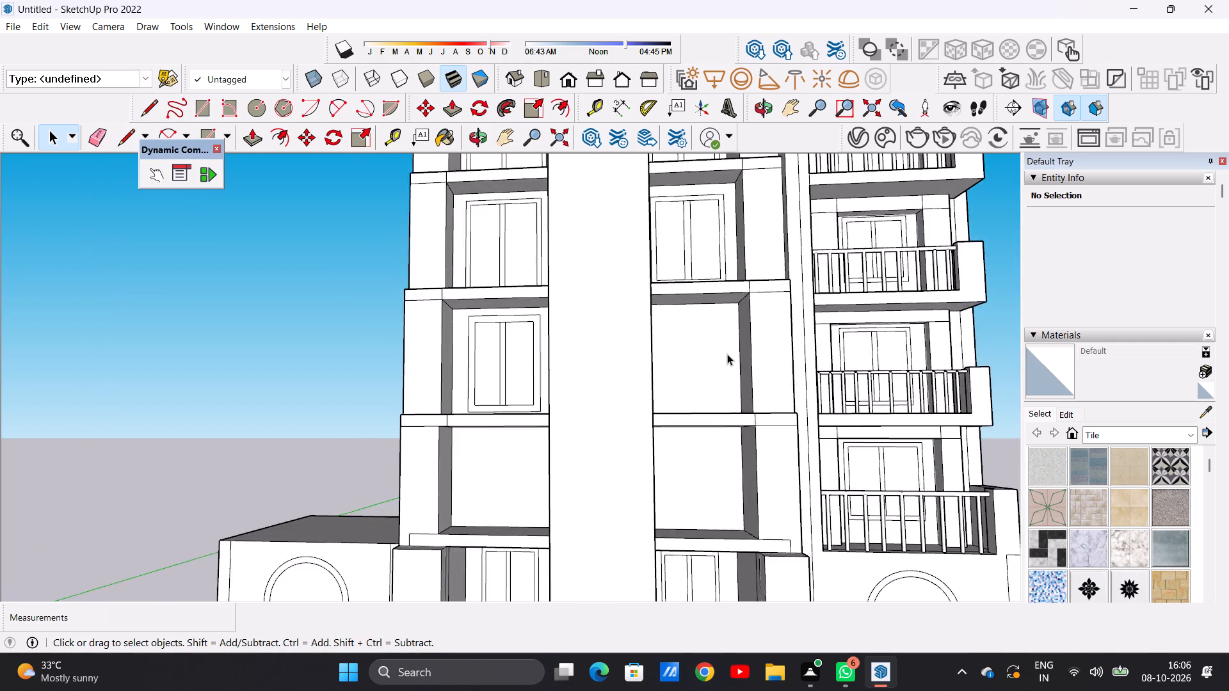
pyautogui.scroll(7, 727, 354)
pyautogui.scroll(-1, 732, 345)
pyautogui.scroll(1, 732, 345)
pyautogui.press('r')
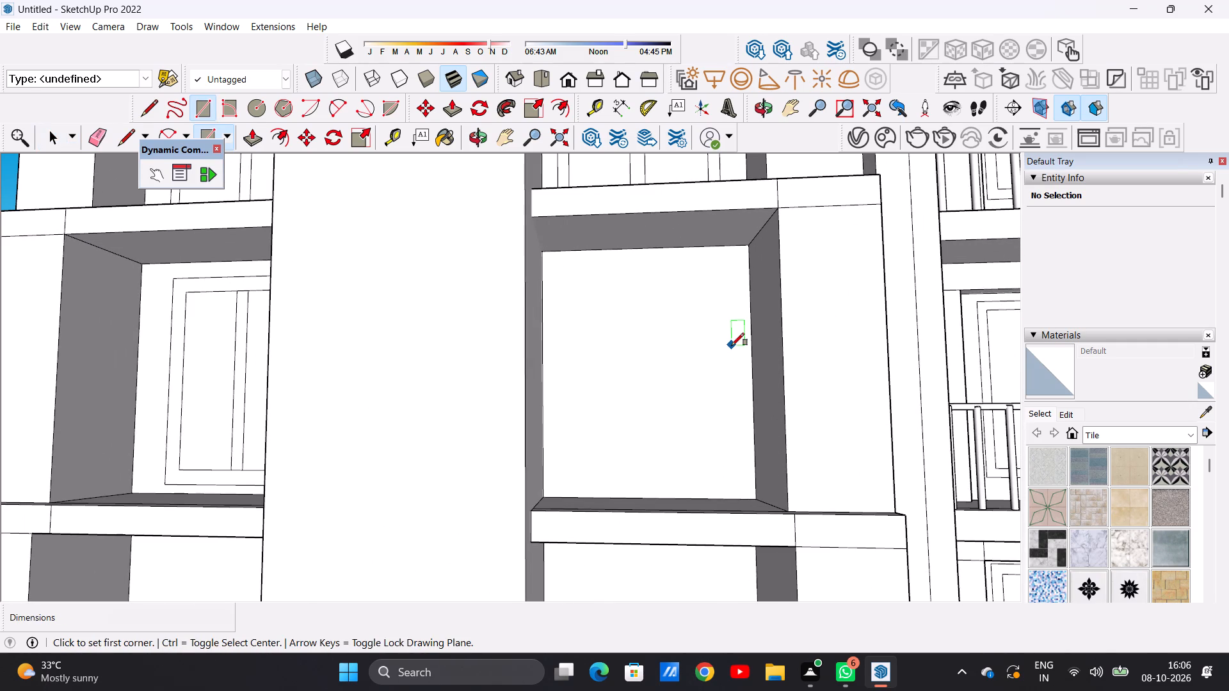
pyautogui.scroll(5, 589, 313)
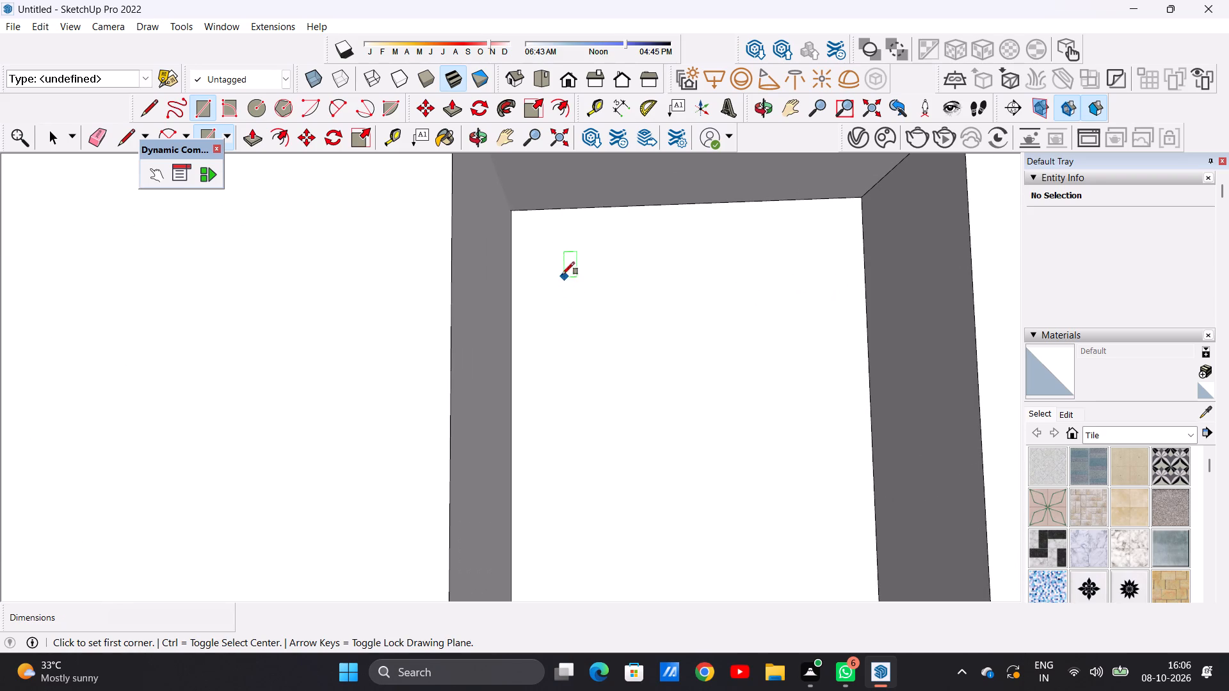
pyautogui.click(537, 242)
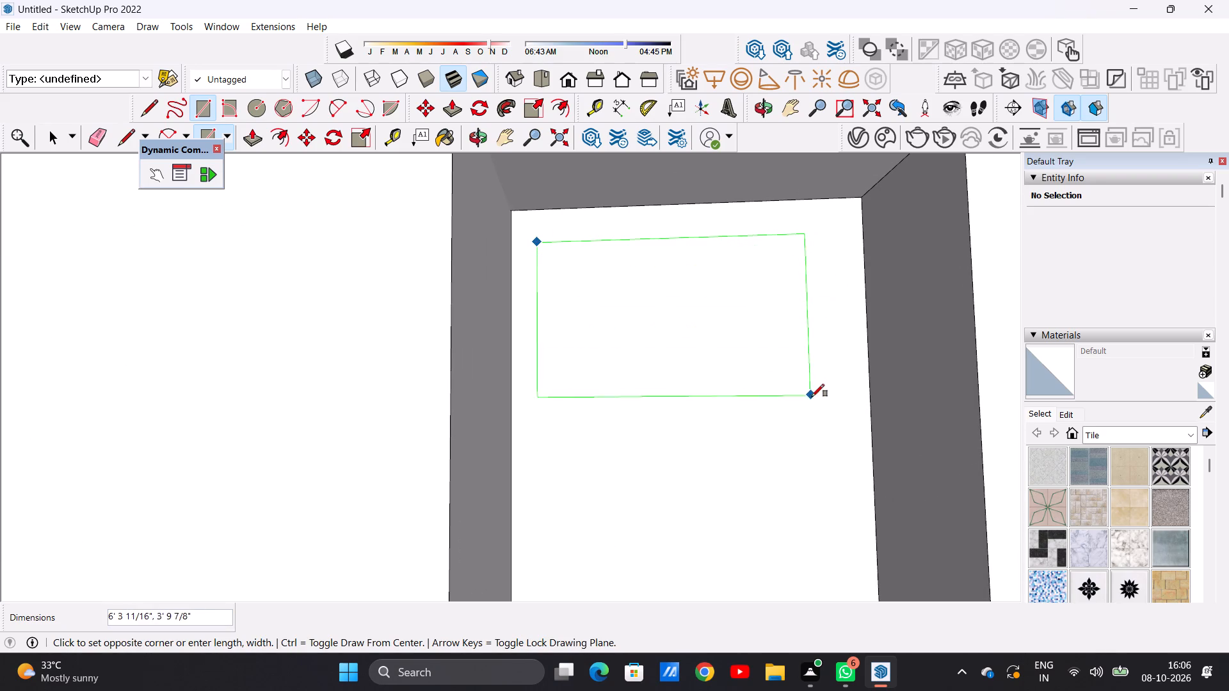
pyautogui.scroll(-5, 817, 362)
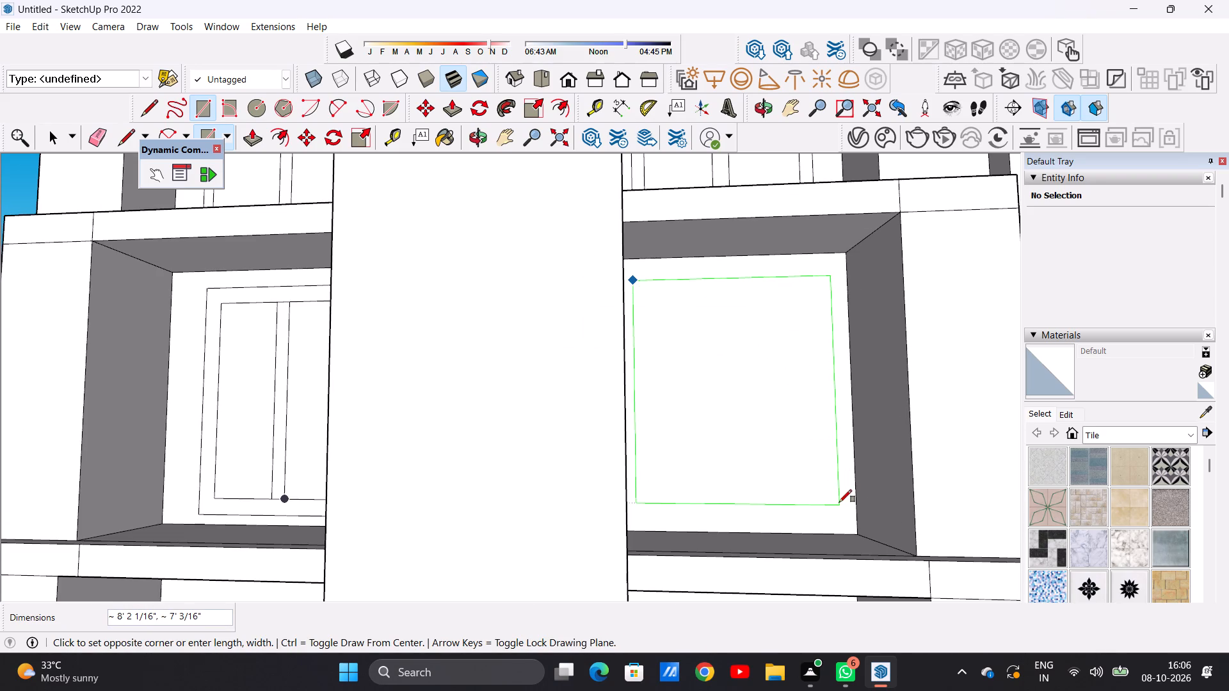
pyautogui.click(839, 502)
pyautogui.press('space')
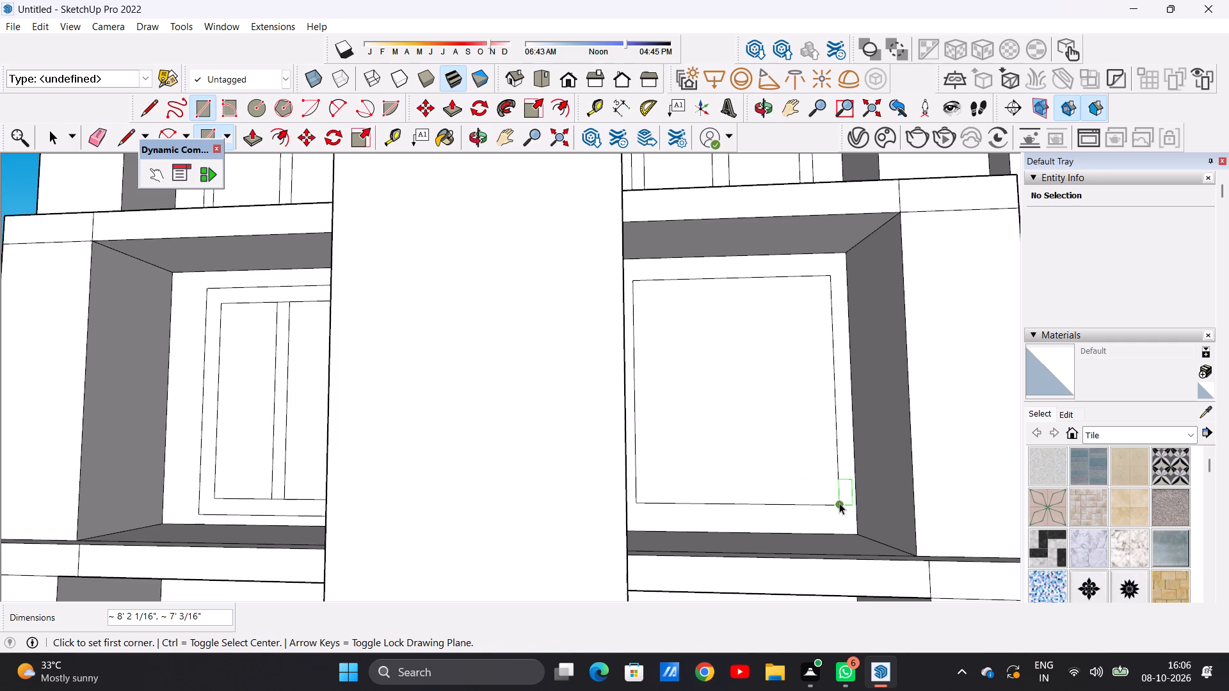
# Offset the new rectangle's edges inward by a small distance to form a narrow window frame.
pyautogui.scroll(5, 795, 389)
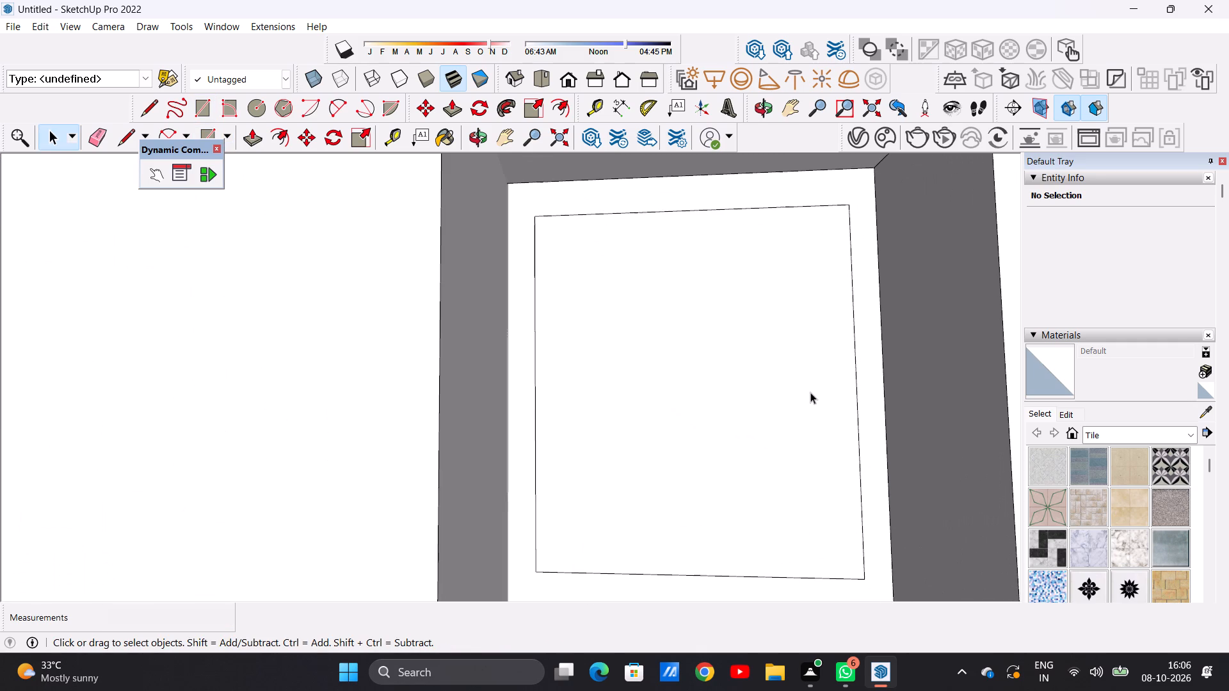
pyautogui.write('of')
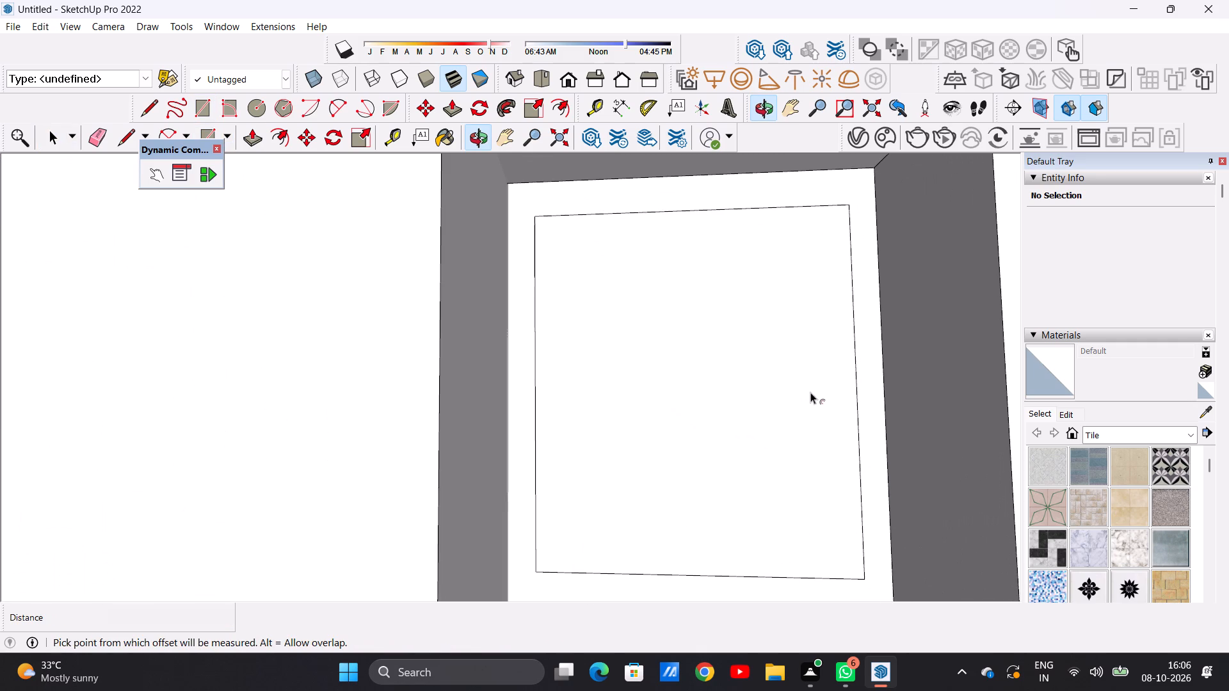
pyautogui.click(625, 223)
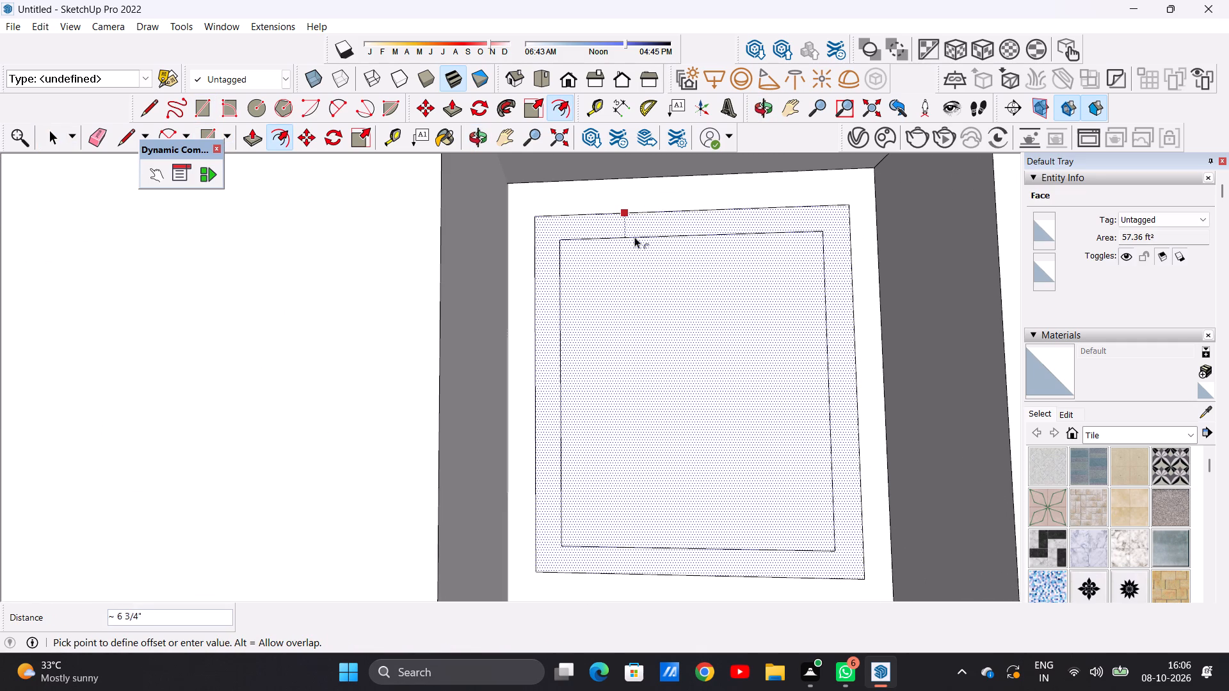
pyautogui.click(631, 229)
pyautogui.press('space')
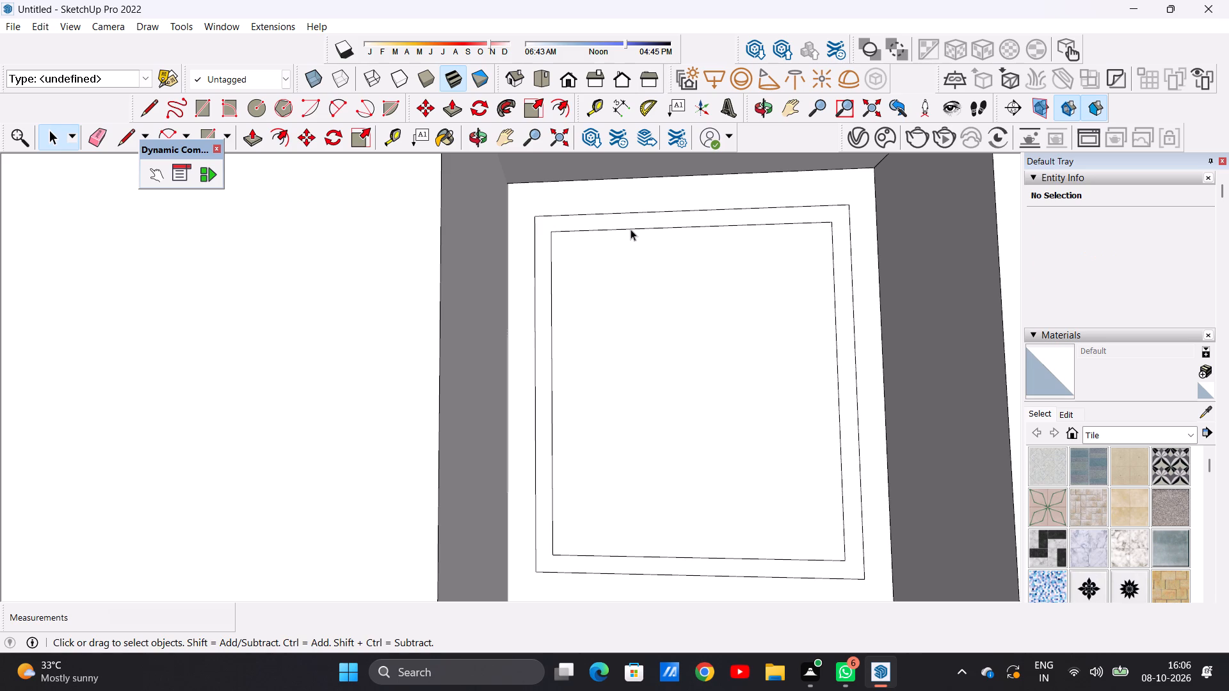
# Draw two closely spaced vertical lines about 7' 5" long near the middle of that window, between the inner frame's top and bottom edges.
pyautogui.press('l')
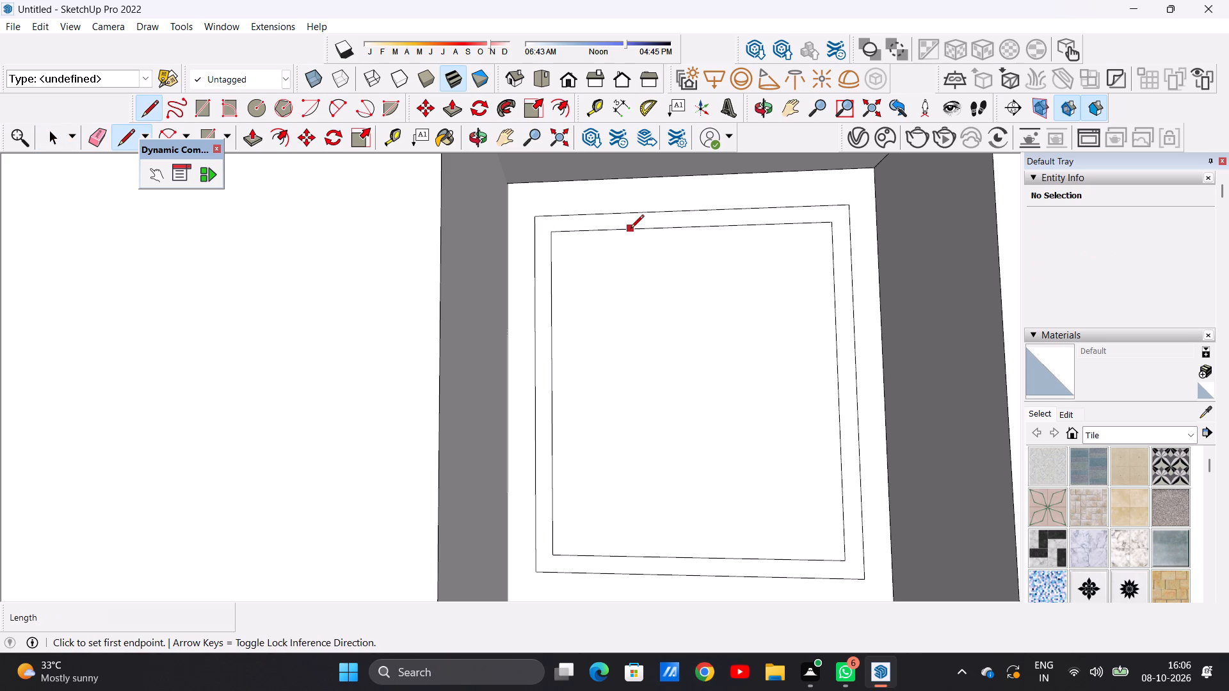
pyautogui.click(674, 224)
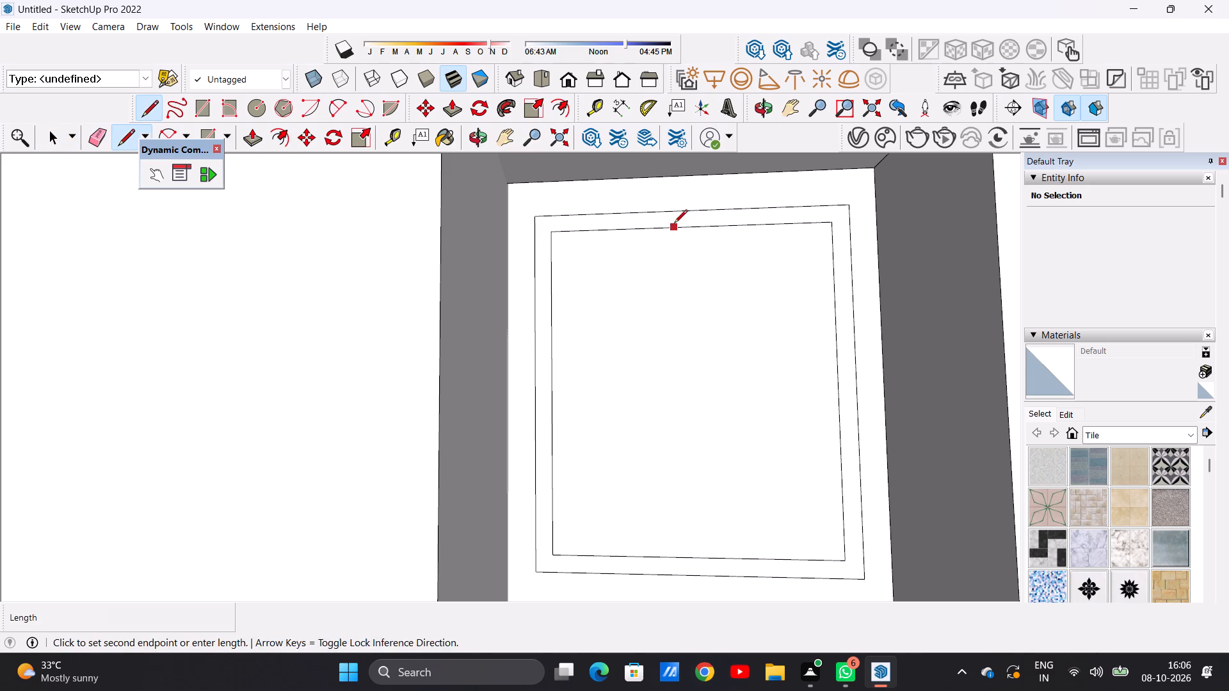
pyautogui.click(683, 558)
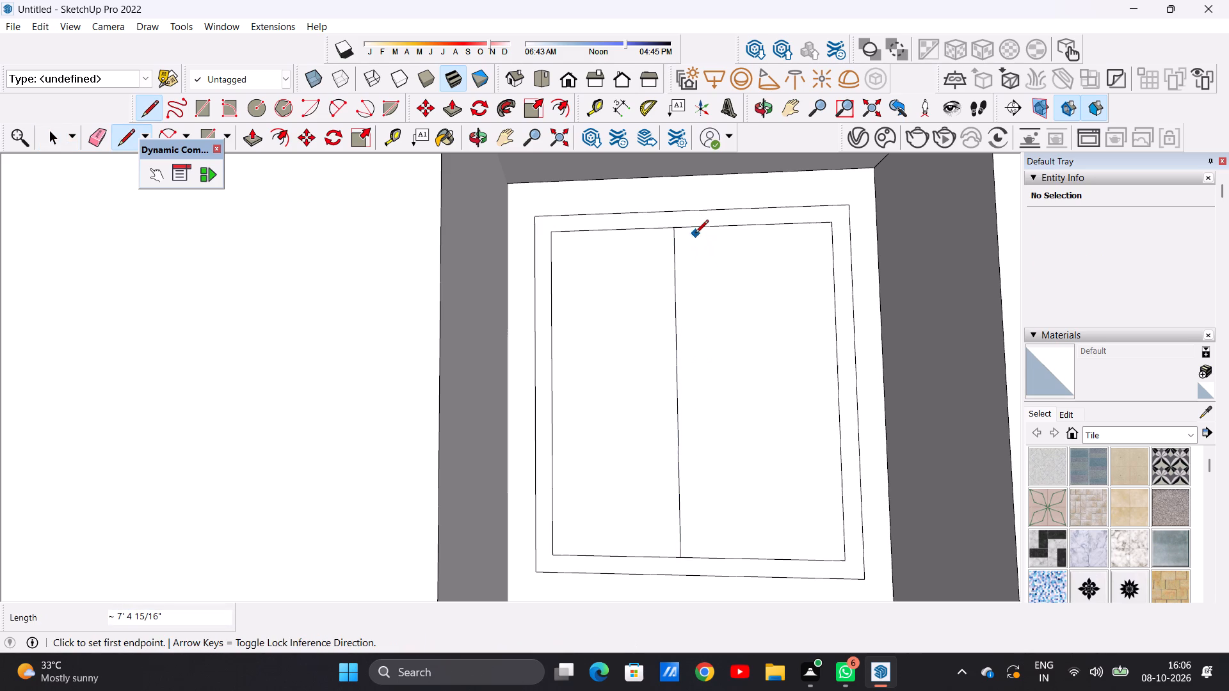
pyautogui.click(696, 229)
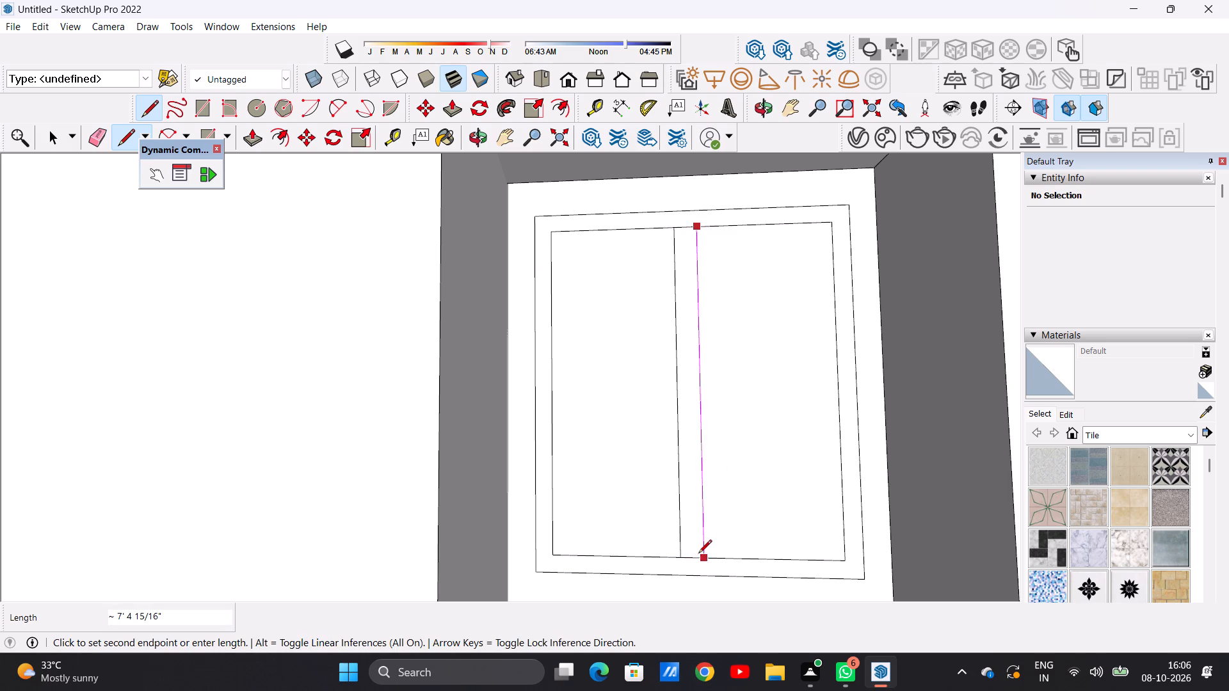
pyautogui.click(698, 554)
pyautogui.press('space')
# Draw an inset rectangle about 7' 3" by 6' 3" on the next floor down's recessed wall, in the bay farther from the balconies.
pyautogui.scroll(-3, 669, 362)
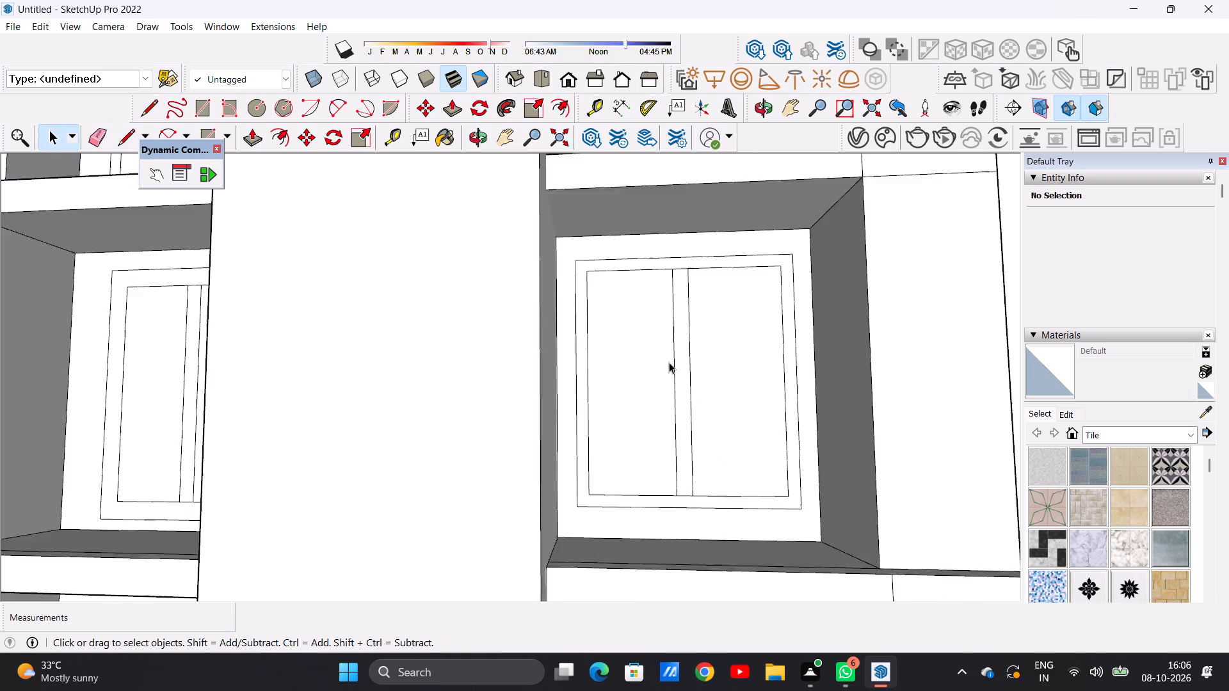
pyautogui.scroll(-14, 669, 362)
pyautogui.moveTo(520, 505); pyautogui.dragTo(543, 502, button='middle')
pyautogui.scroll(10, 550, 502)
pyautogui.scroll(-1, 550, 502)
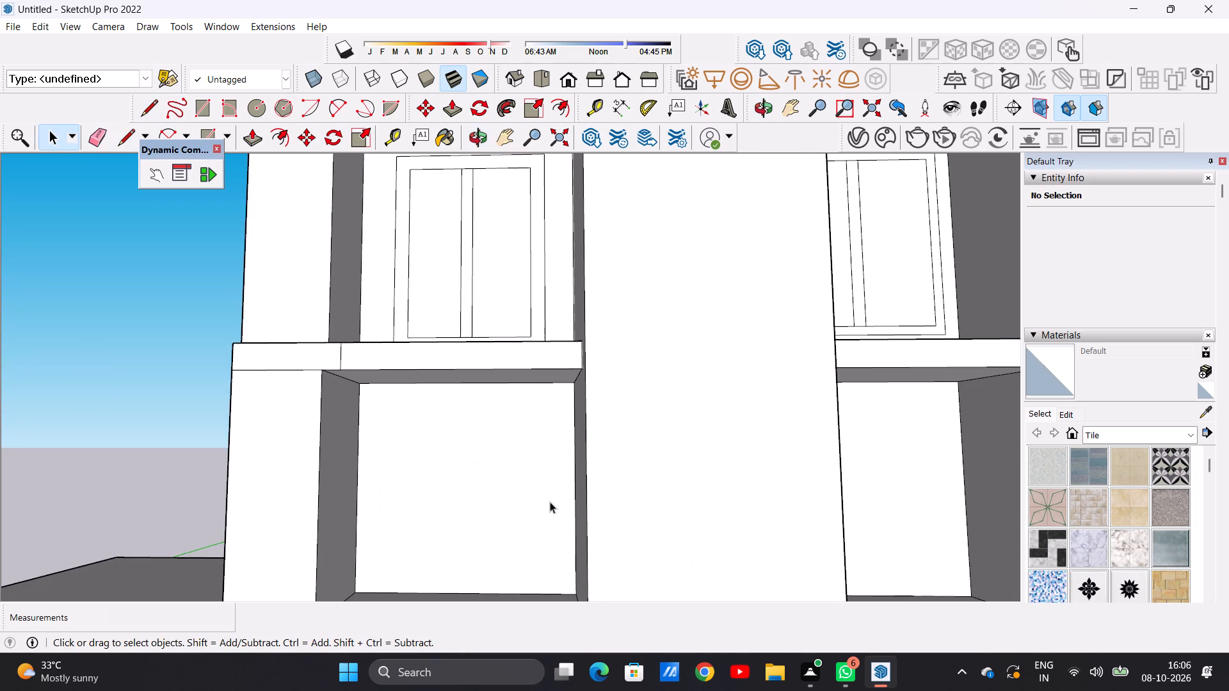
pyautogui.press('r')
pyautogui.scroll(3, 470, 461)
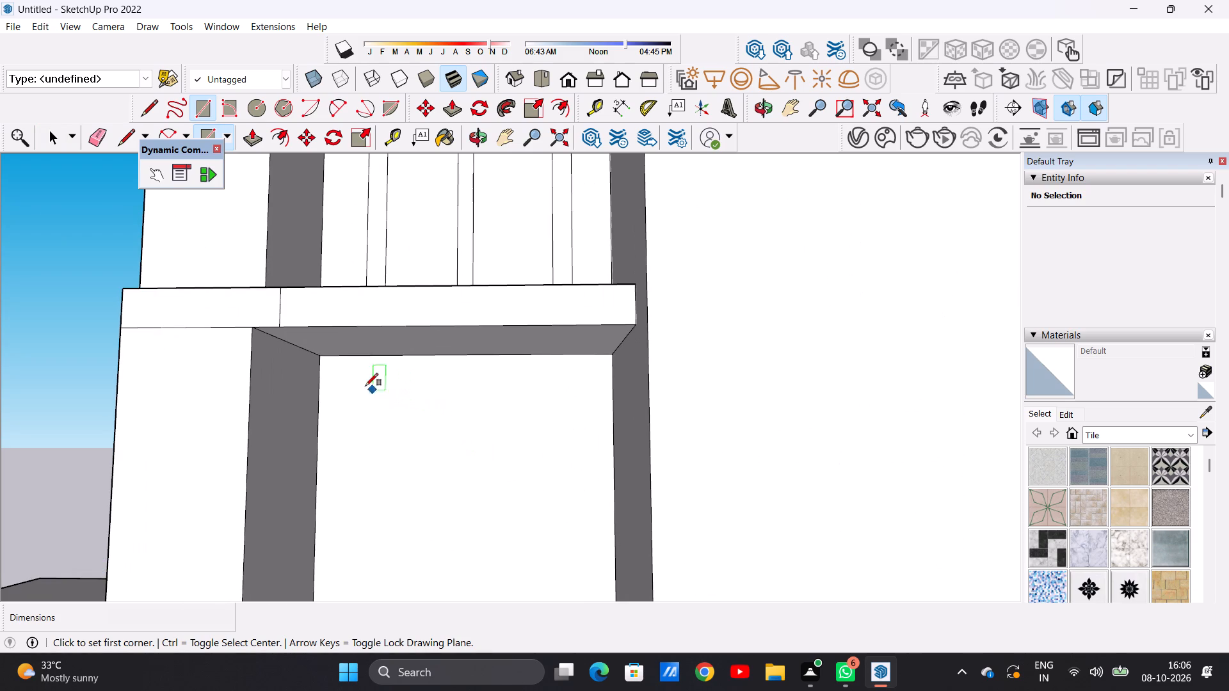
pyautogui.click(360, 381)
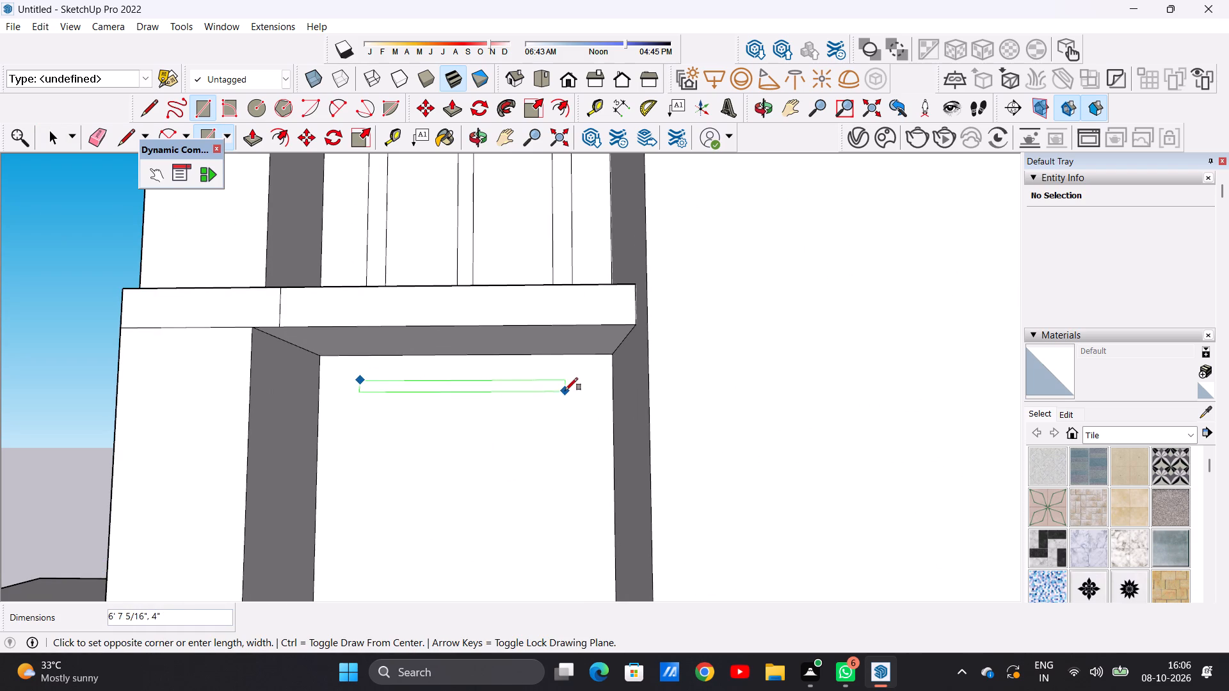
pyautogui.scroll(-7, 567, 388)
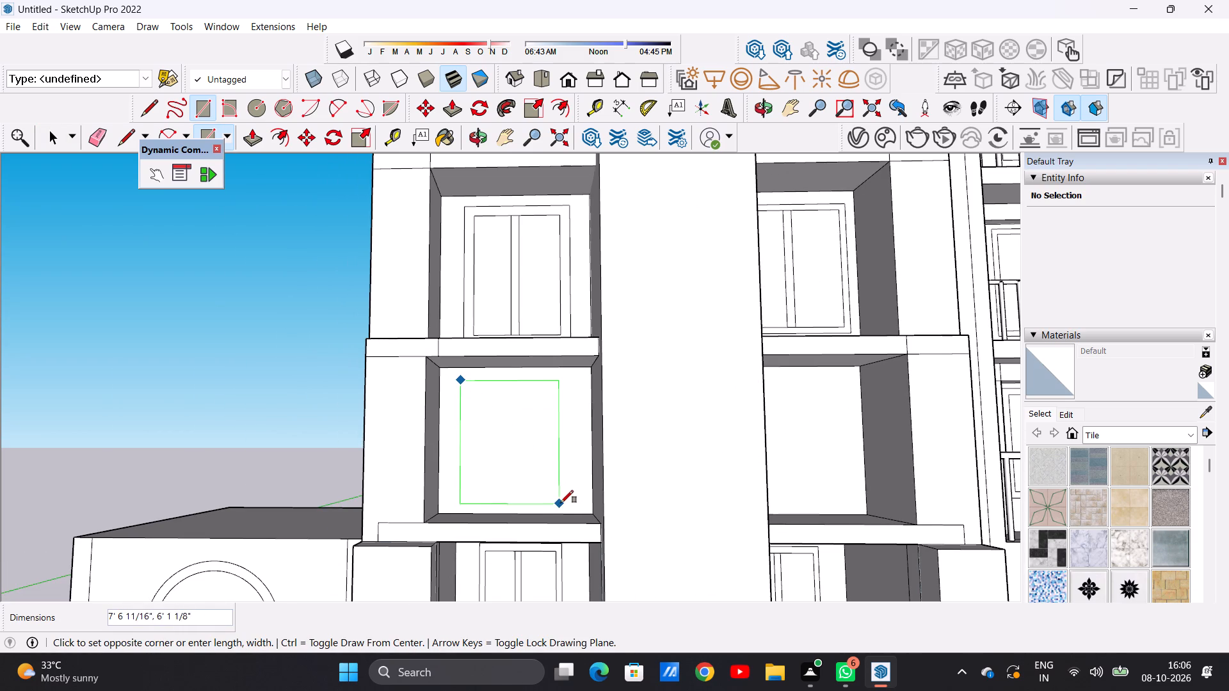
pyautogui.click(562, 499)
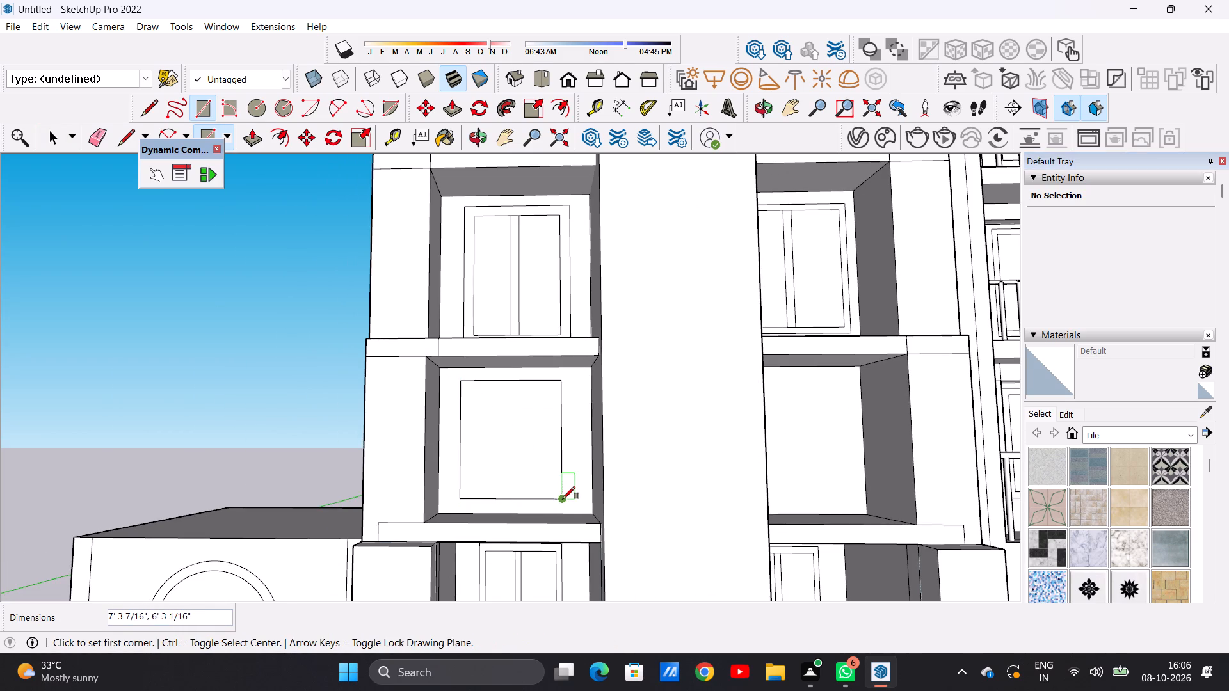
# Offset the new rectangle's edges inward by a small distance to form a narrow window frame.
pyautogui.press('space')
pyautogui.write('of')
pyautogui.scroll(4, 477, 433)
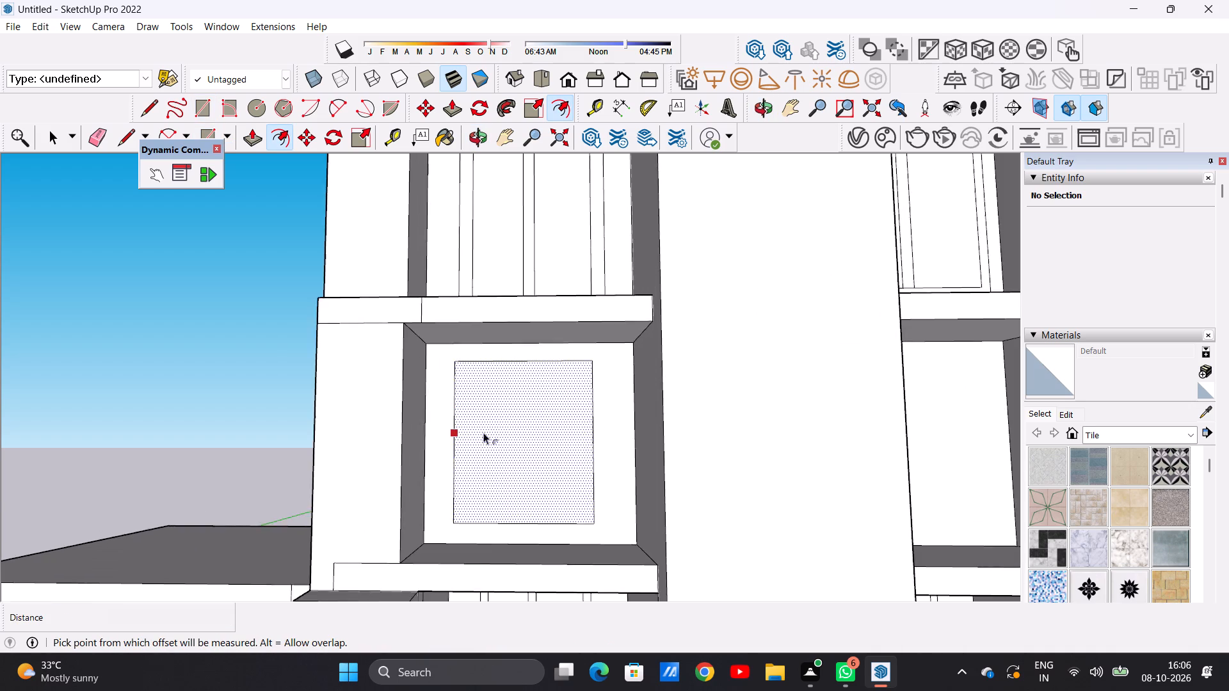
pyautogui.scroll(4, 483, 433)
pyautogui.click(536, 332)
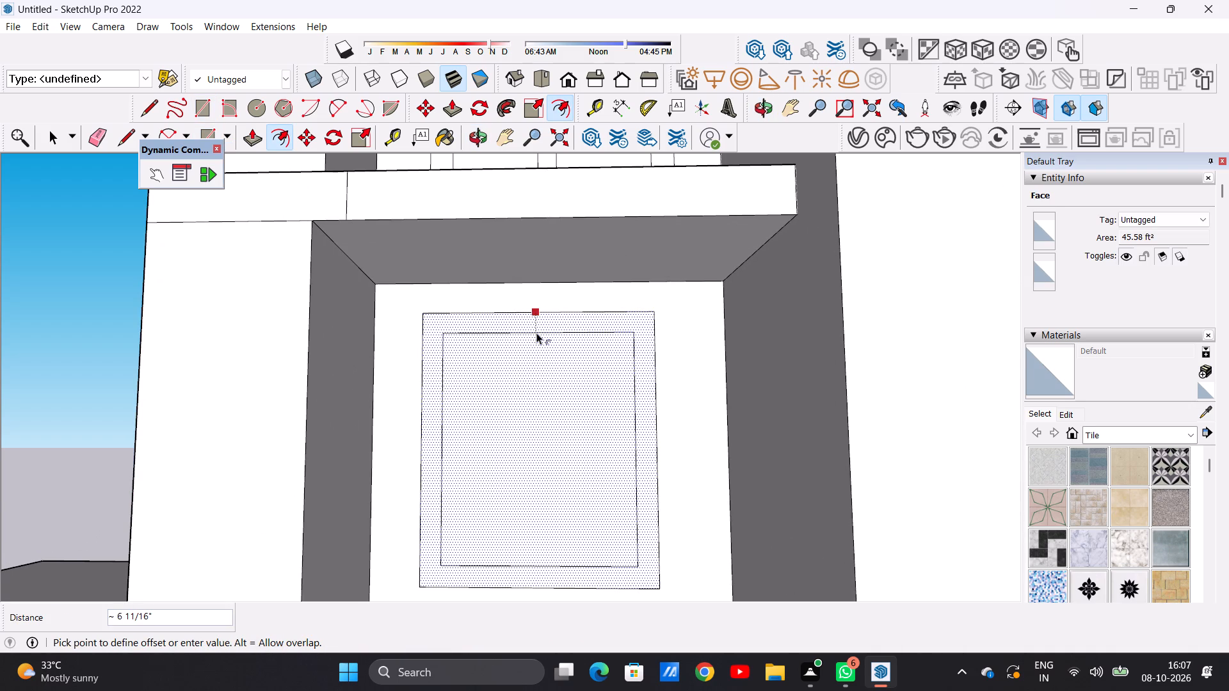
pyautogui.click(537, 326)
pyautogui.press('space')
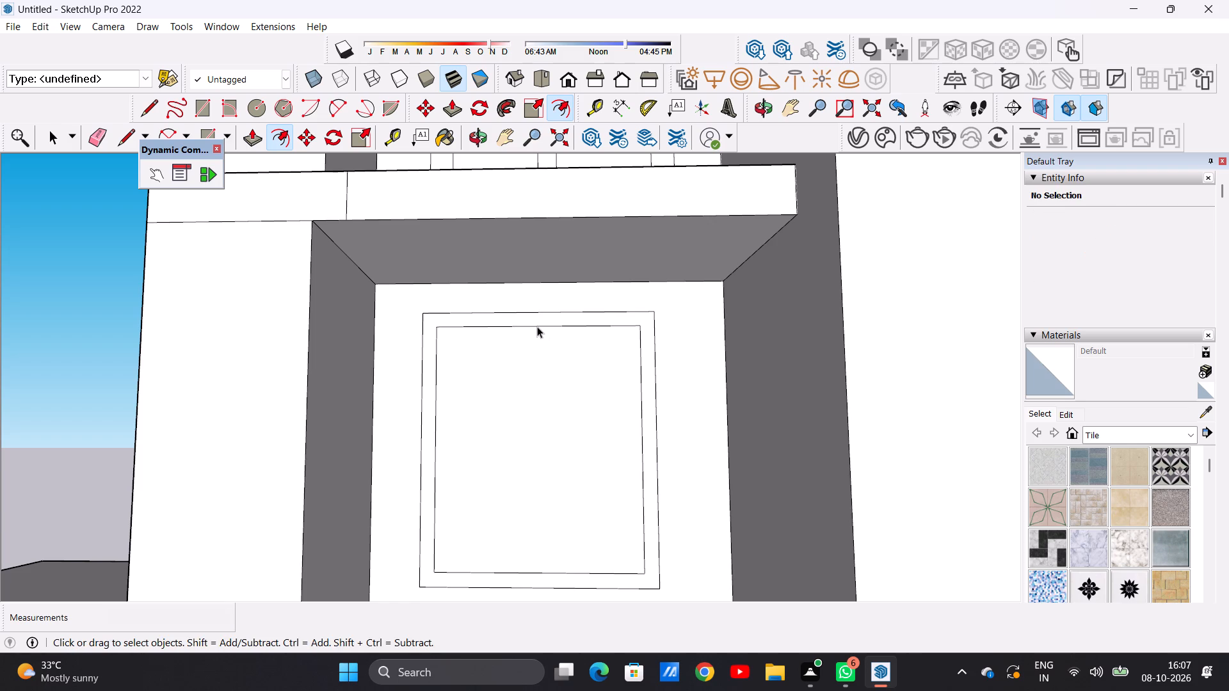
# Draw two closely spaced vertical lines about 6' 6" long near the middle of that window, from the inner frame's top edge to its bottom edge.
pyautogui.press('l')
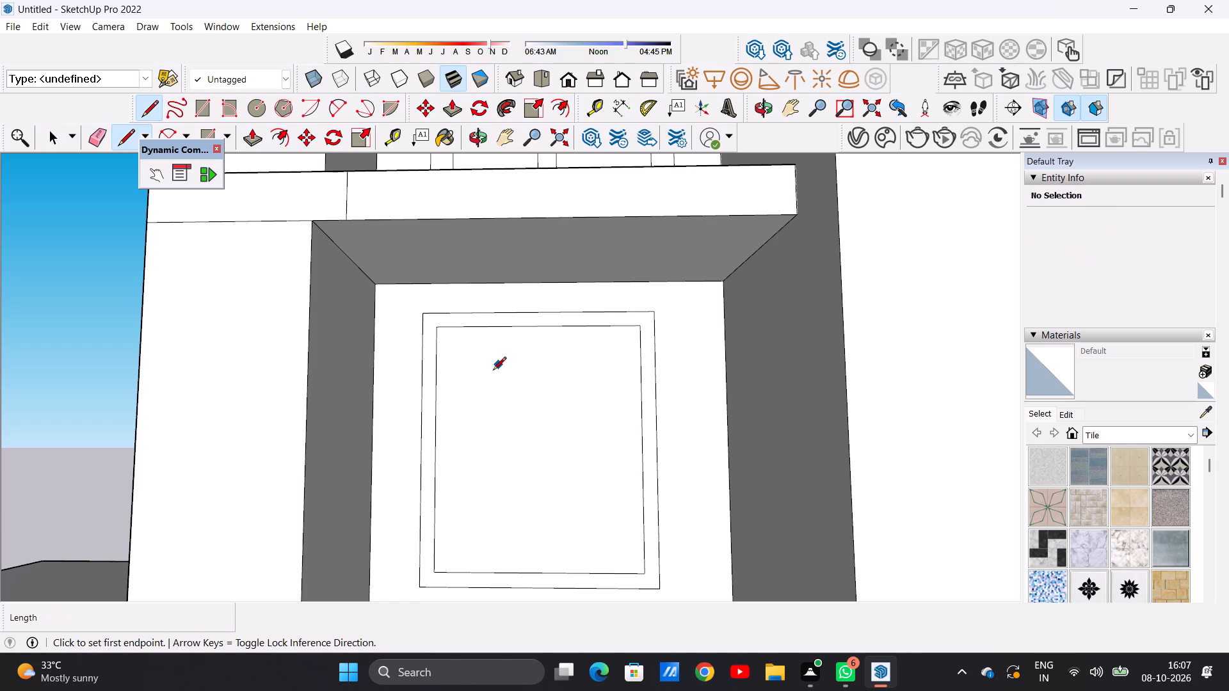
pyautogui.scroll(3, 522, 396)
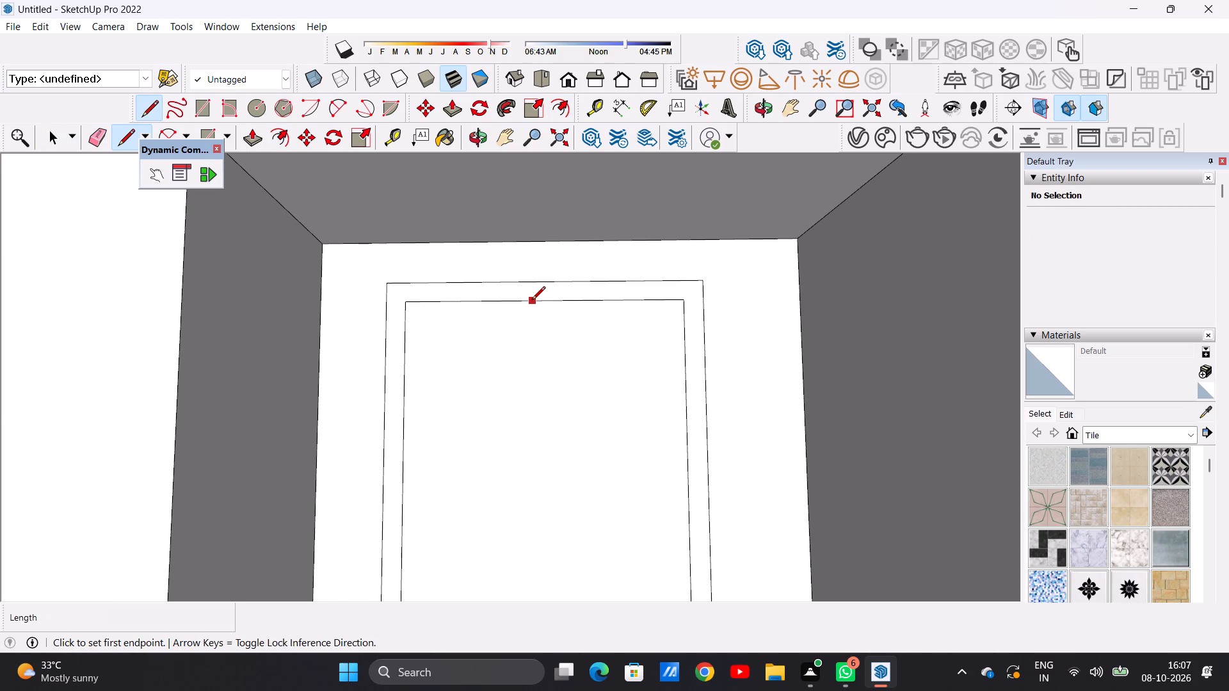
pyautogui.click(530, 303)
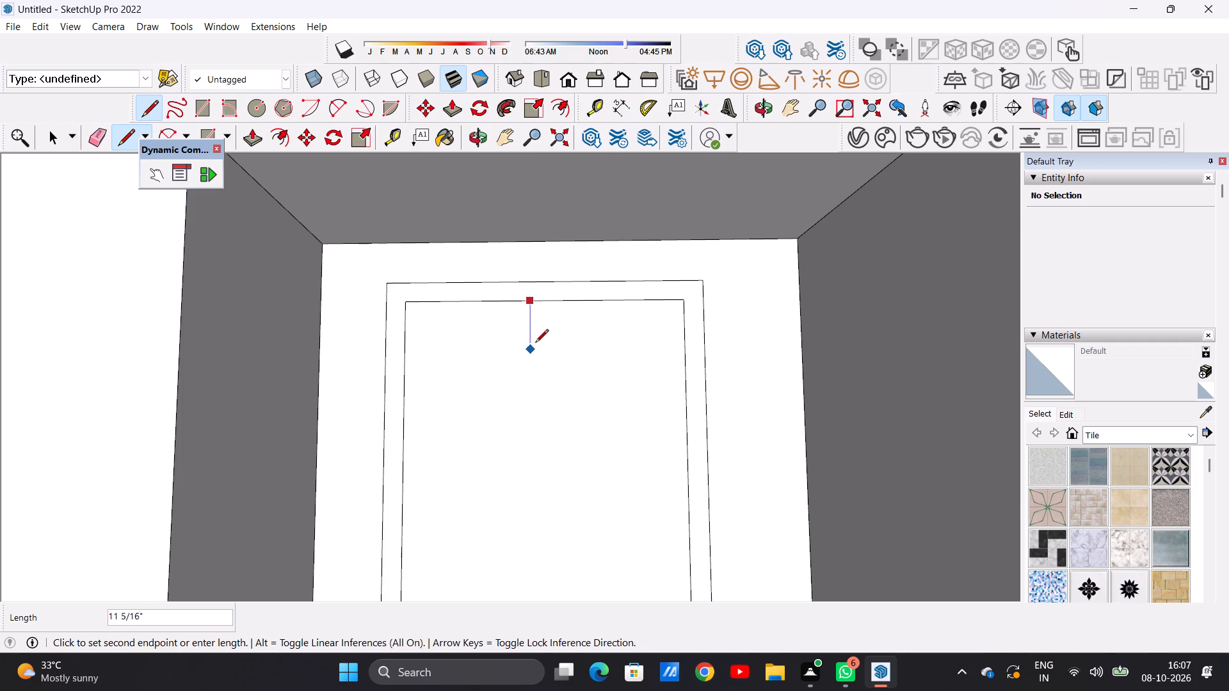
pyautogui.scroll(-4, 536, 342)
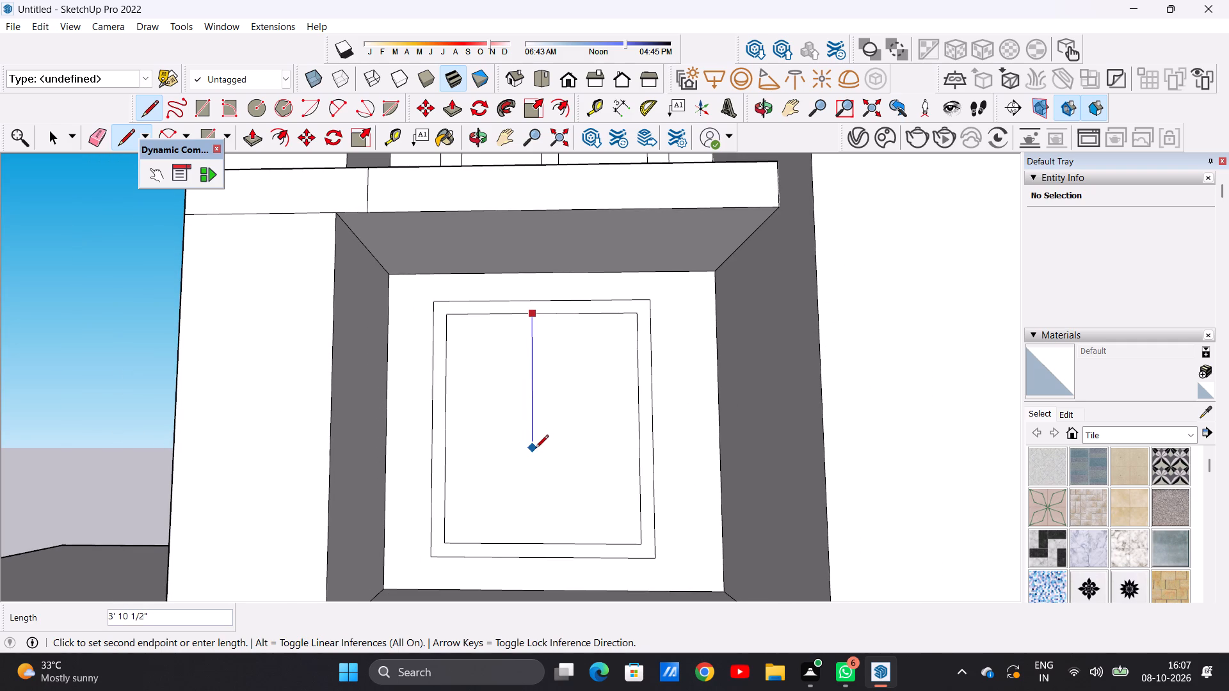
pyautogui.scroll(3, 534, 465)
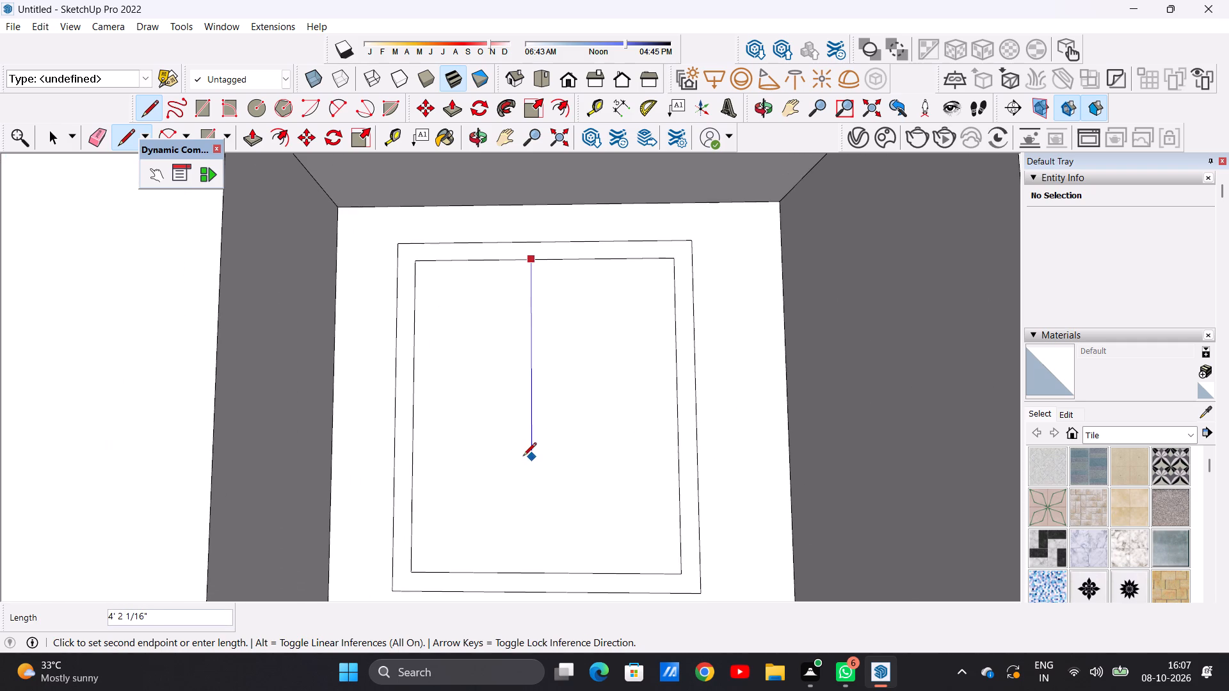
pyautogui.click(538, 576)
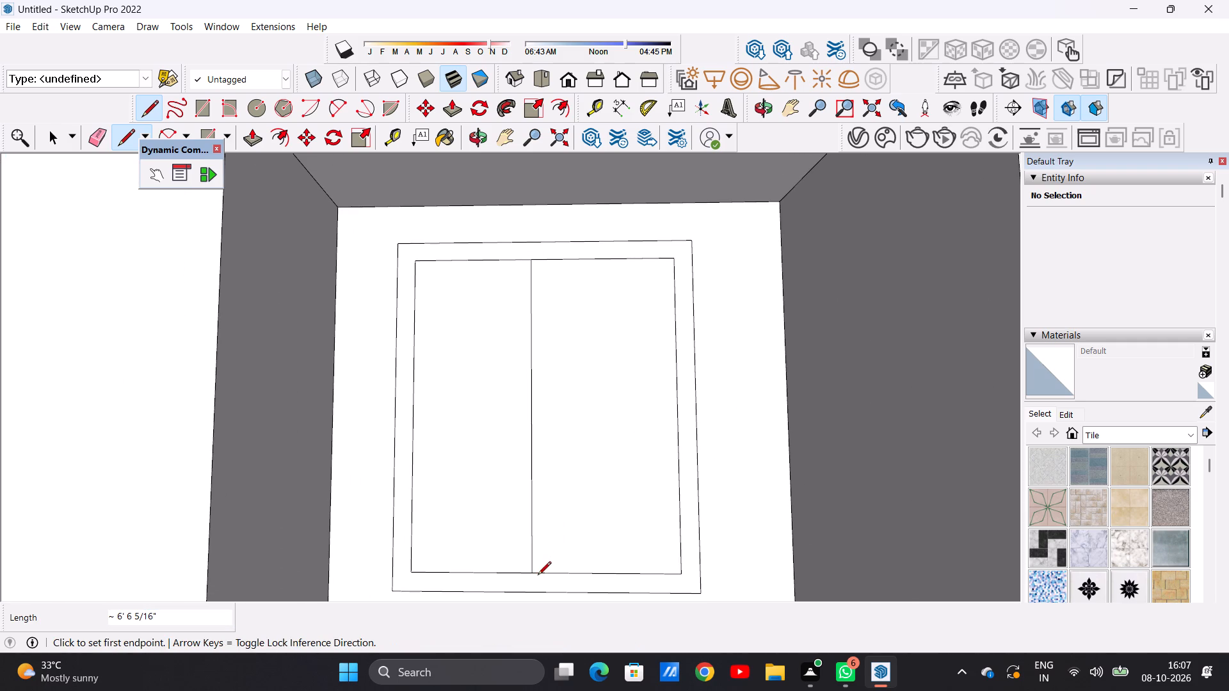
pyautogui.click(550, 262)
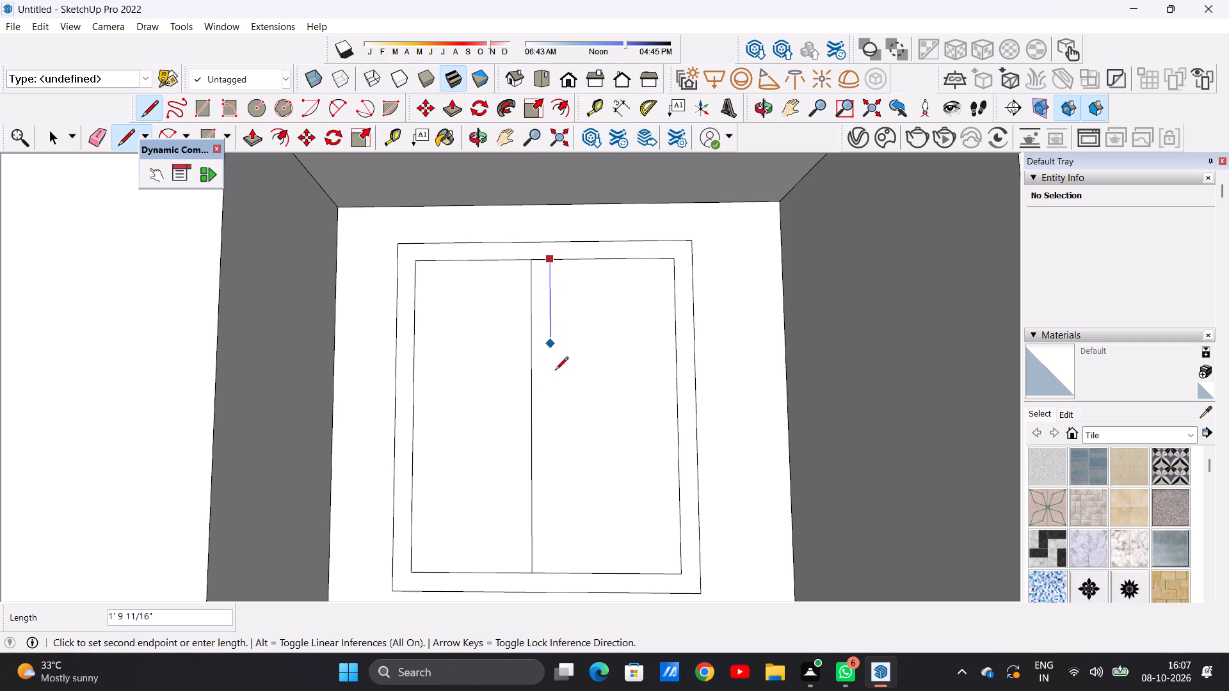
pyautogui.click(549, 568)
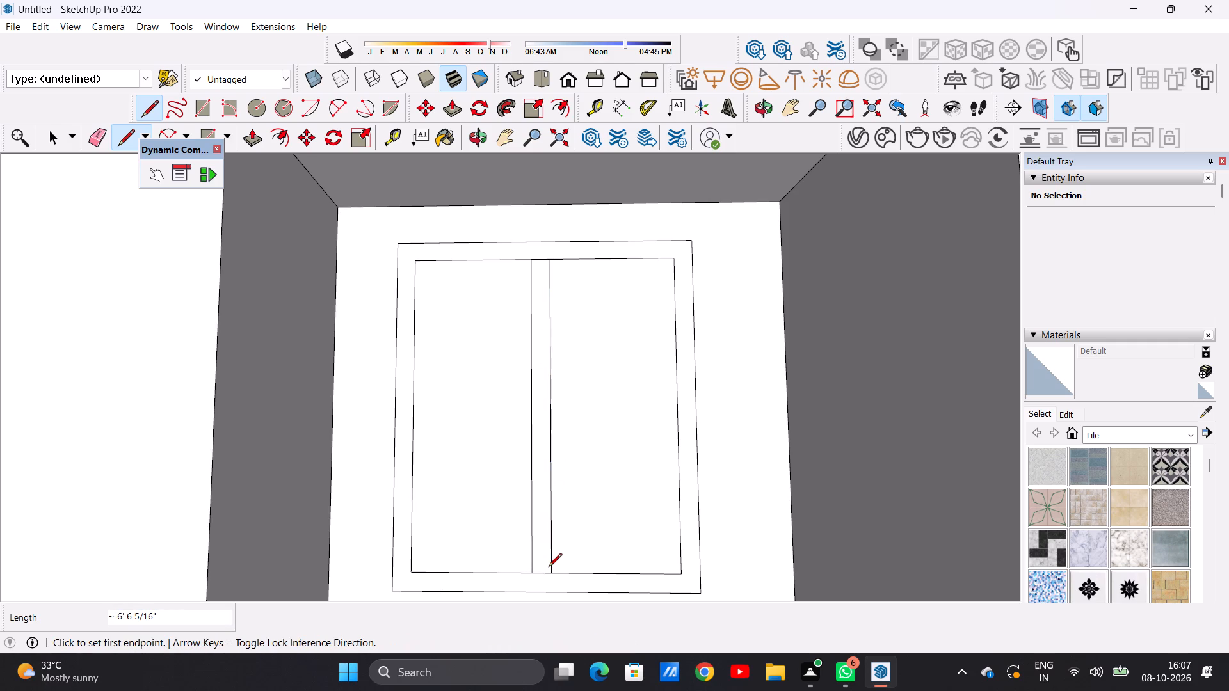
pyautogui.press('space')
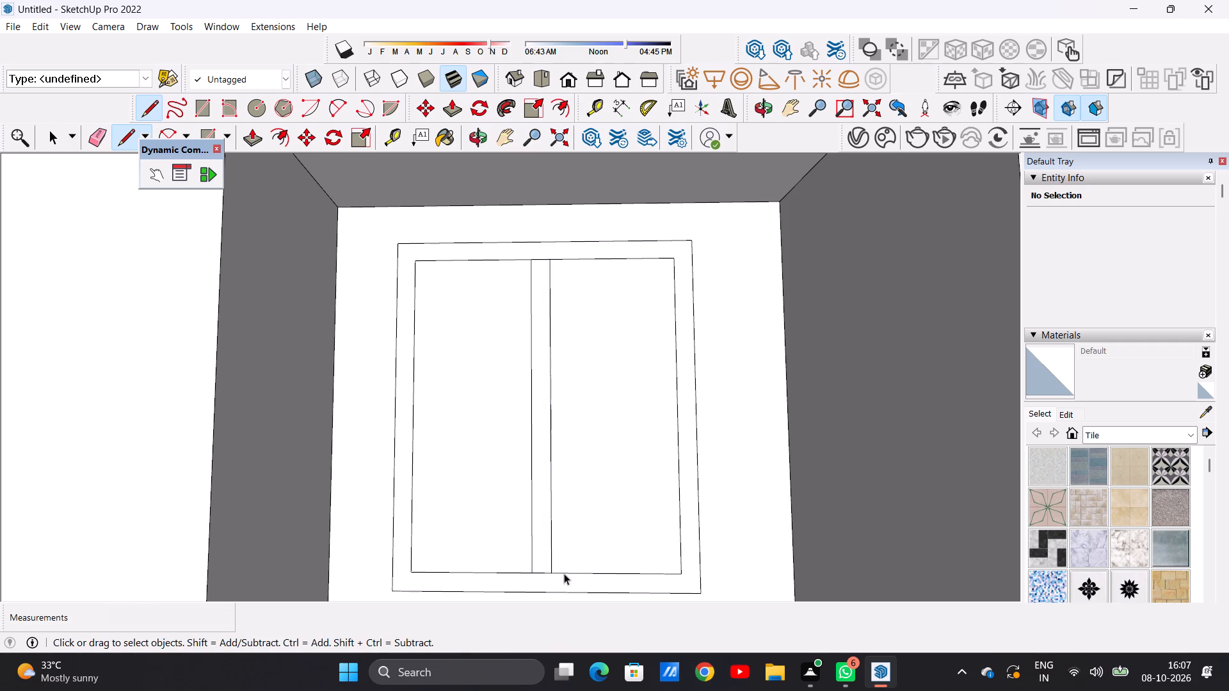
# Draw an inset rectangle about 5' 10" by 6' 11" on the same floor's recessed wall, in the bay nearer the balconies.
pyautogui.scroll(-19, 569, 574)
pyautogui.scroll(6, 775, 406)
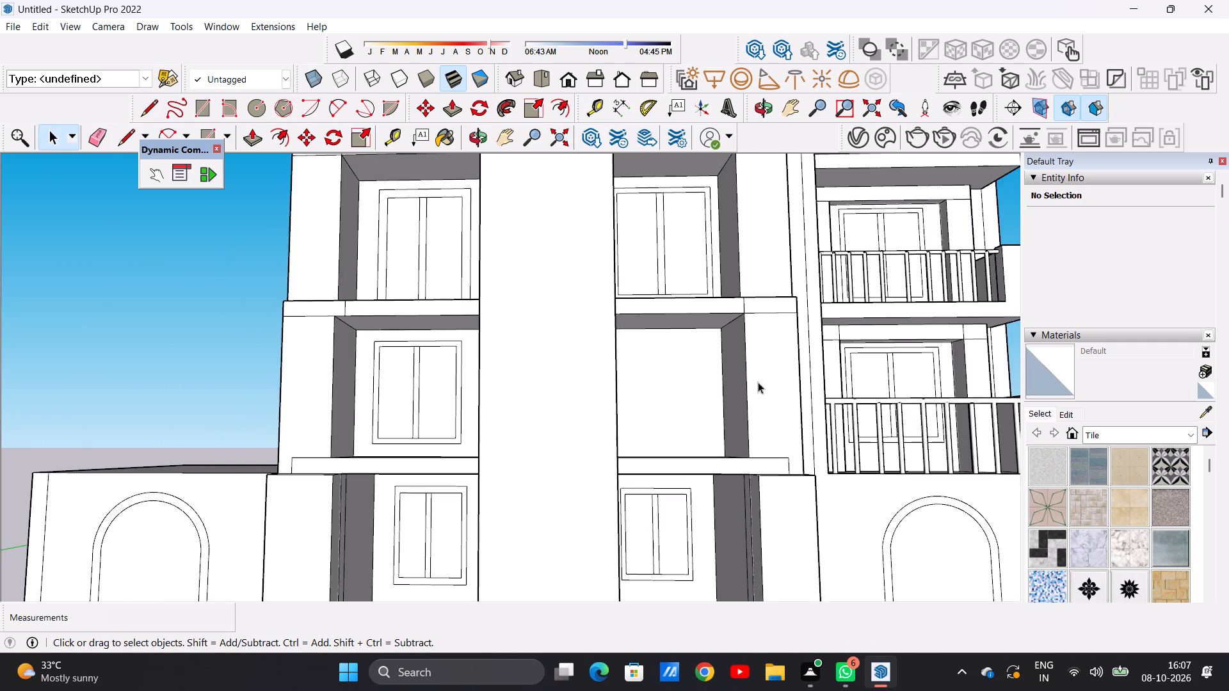
pyautogui.scroll(-1, 733, 383)
pyautogui.scroll(4, 733, 383)
pyautogui.moveTo(719, 388); pyautogui.dragTo(671, 427, button='middle')
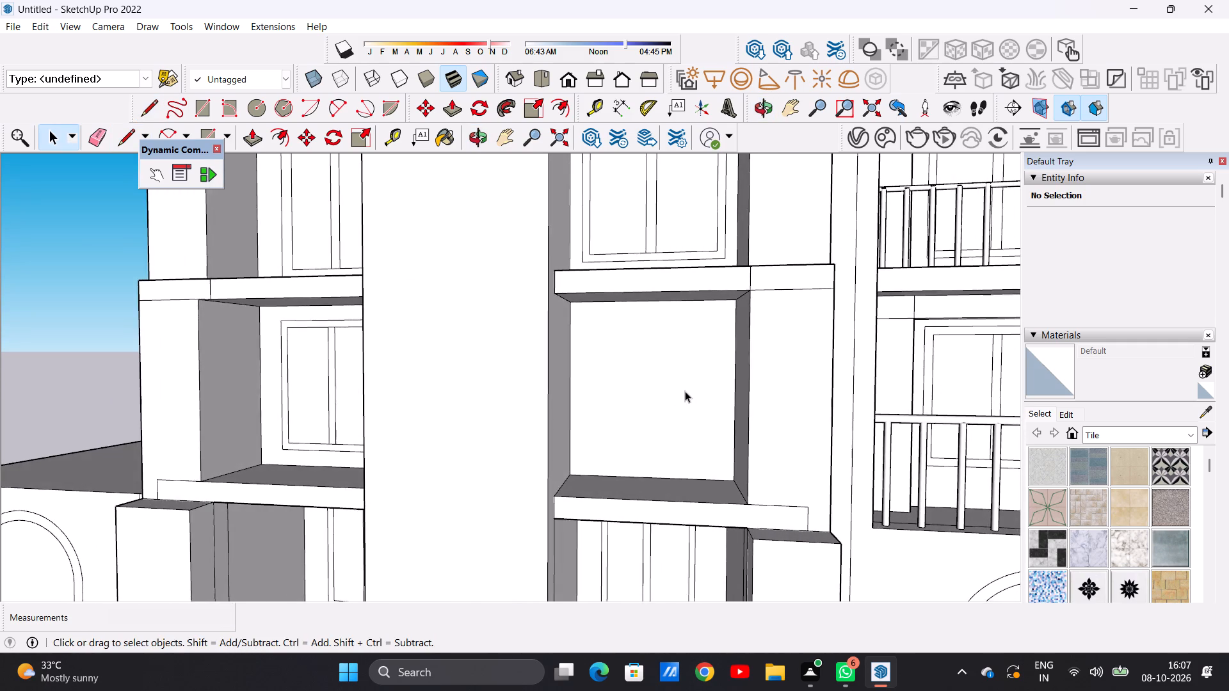
pyautogui.scroll(4, 685, 391)
pyautogui.press('r')
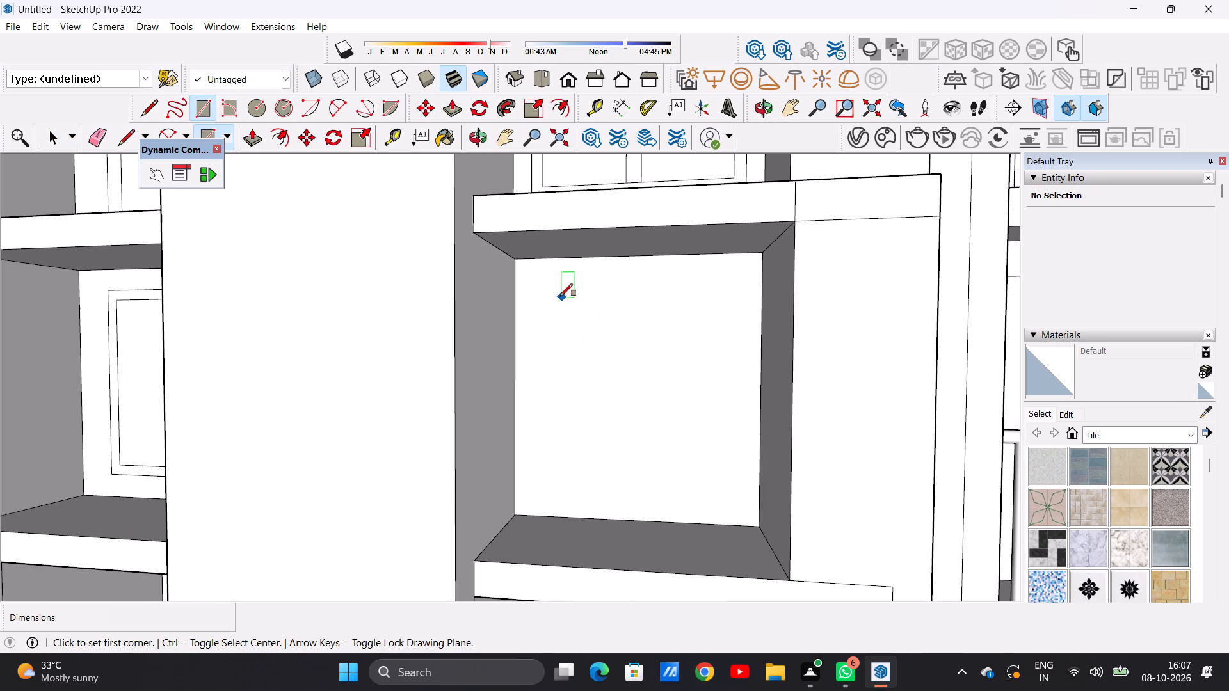
pyautogui.click(541, 282)
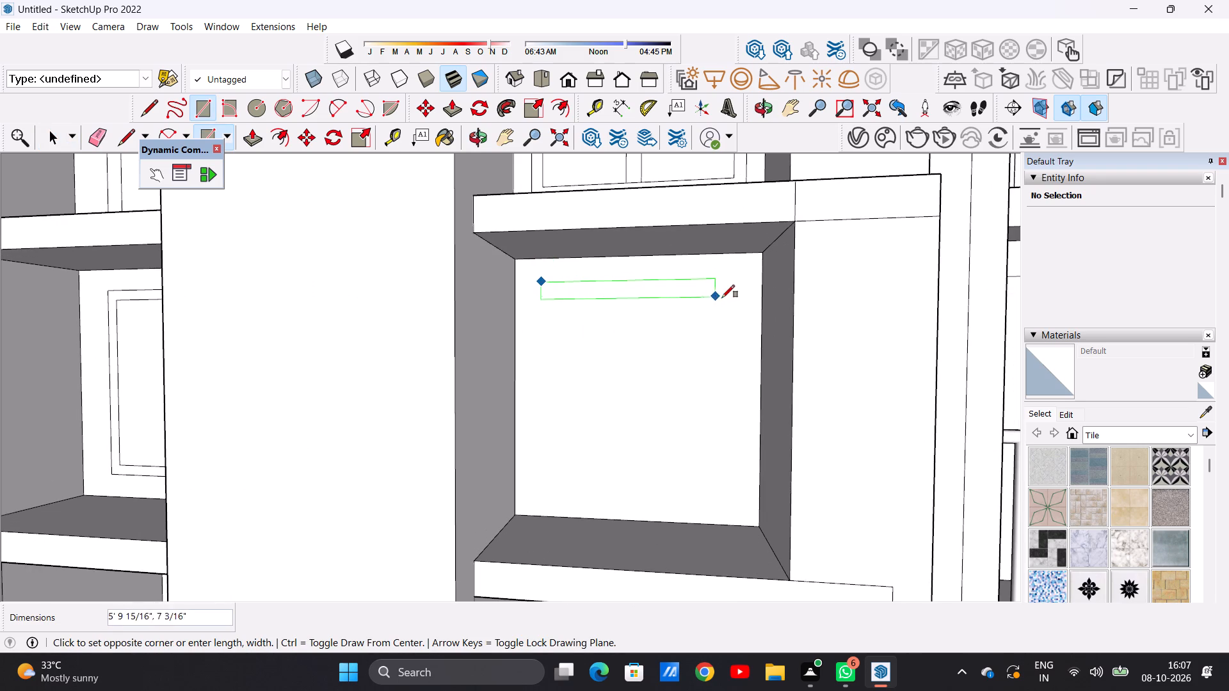
pyautogui.click(712, 489)
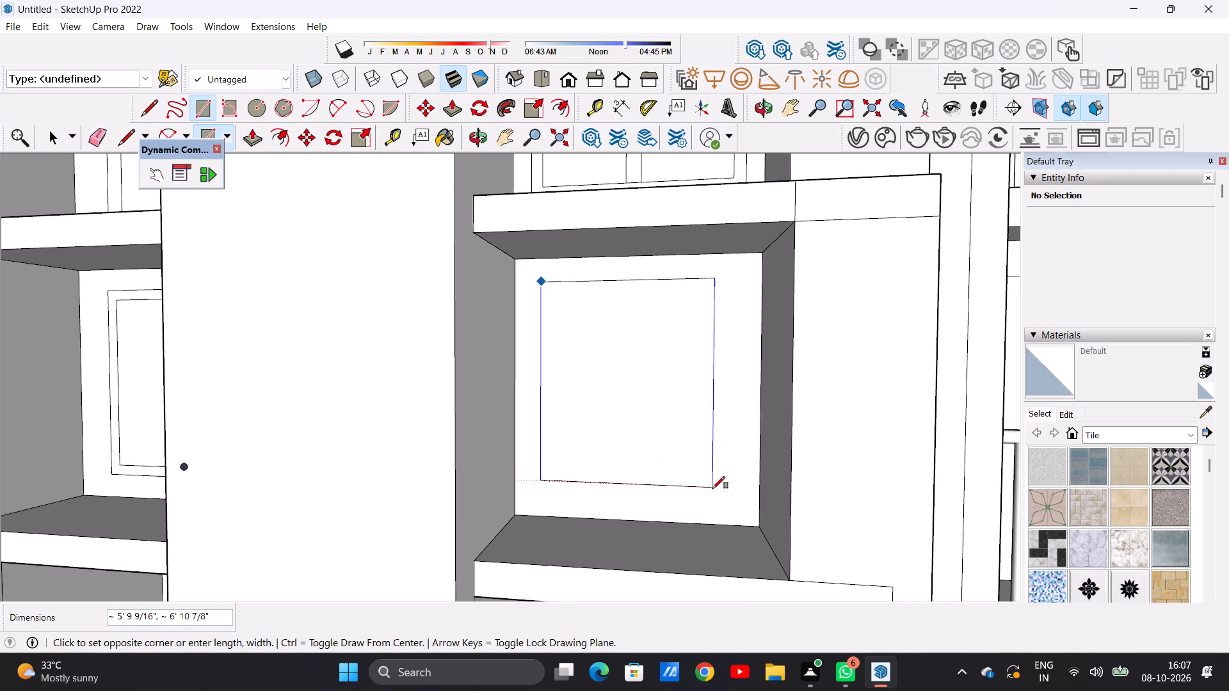
pyautogui.press('space')
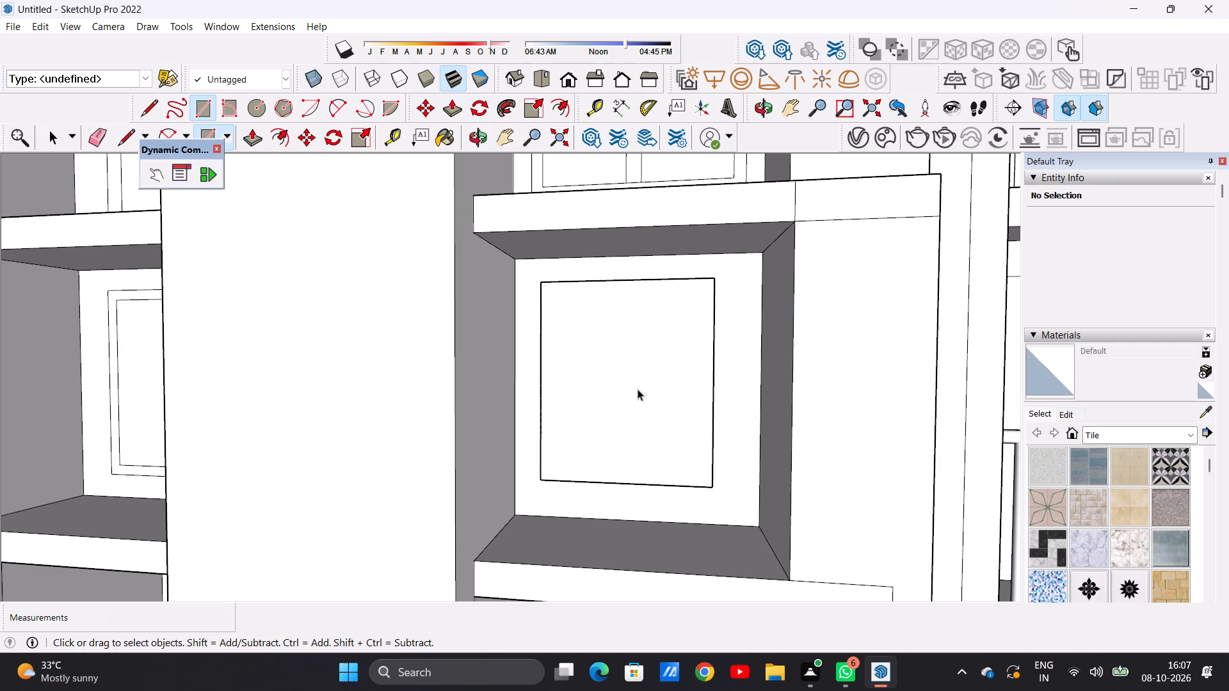
# Offset that rectangle's edges inward by about 5" to form a narrow window frame.
pyautogui.scroll(-4, 638, 389)
pyautogui.moveTo(618, 388); pyautogui.dragTo(645, 381, button='middle')
pyautogui.scroll(4, 668, 383)
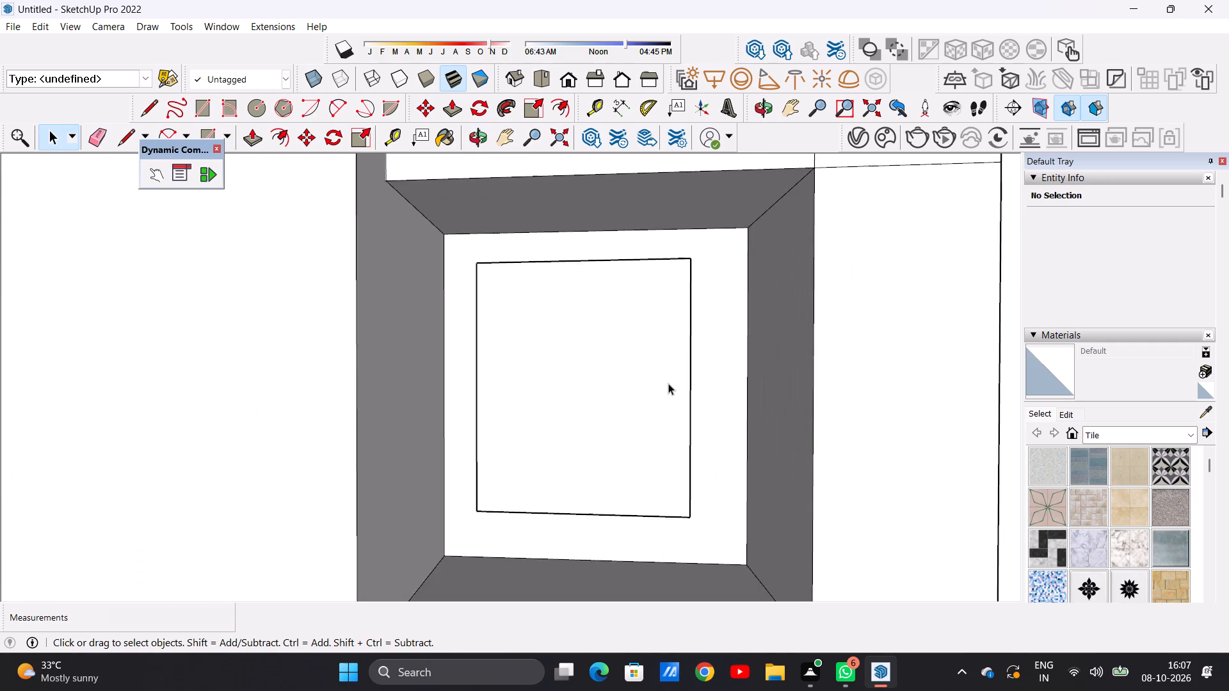
pyautogui.scroll(8, 668, 383)
pyautogui.moveTo(685, 388); pyautogui.dragTo(712, 405, button='middle')
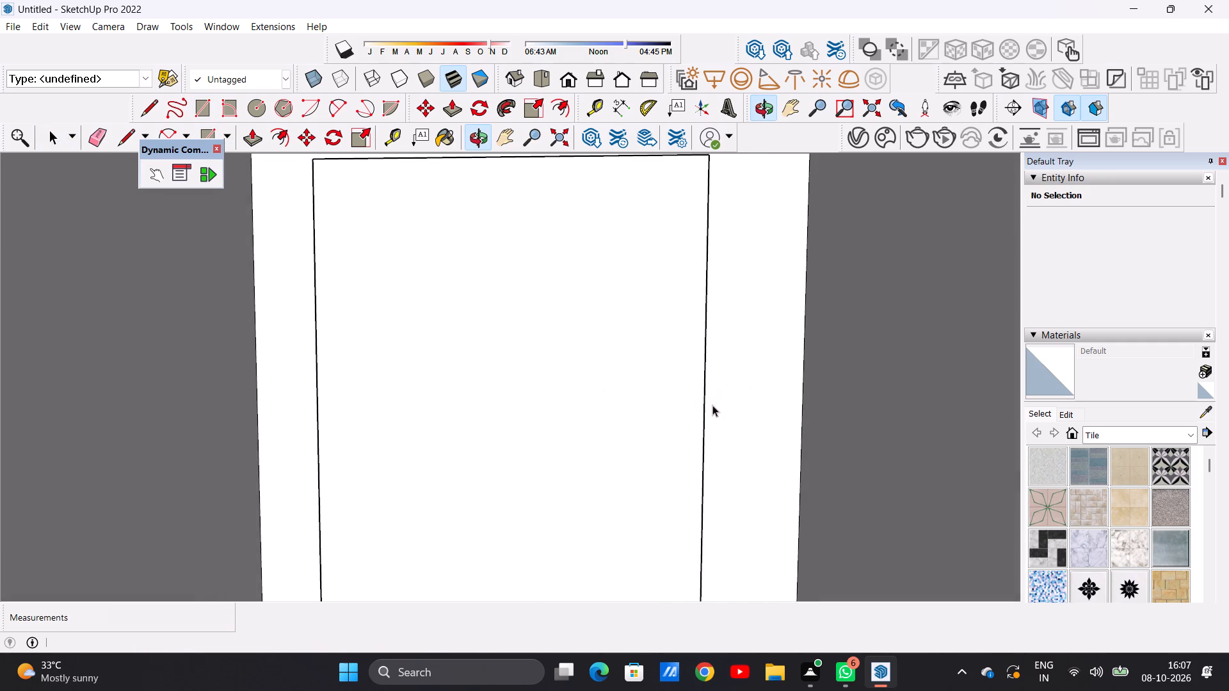
pyautogui.scroll(-9, 710, 429)
pyautogui.scroll(5, 708, 418)
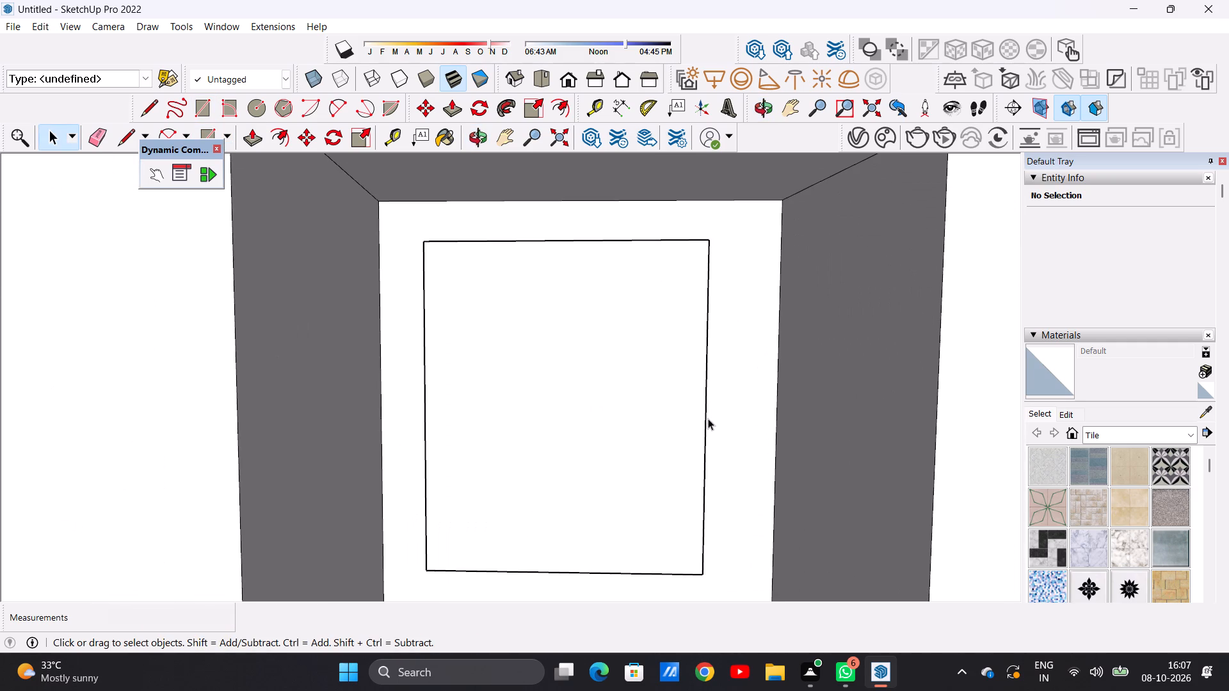
pyautogui.write('of')
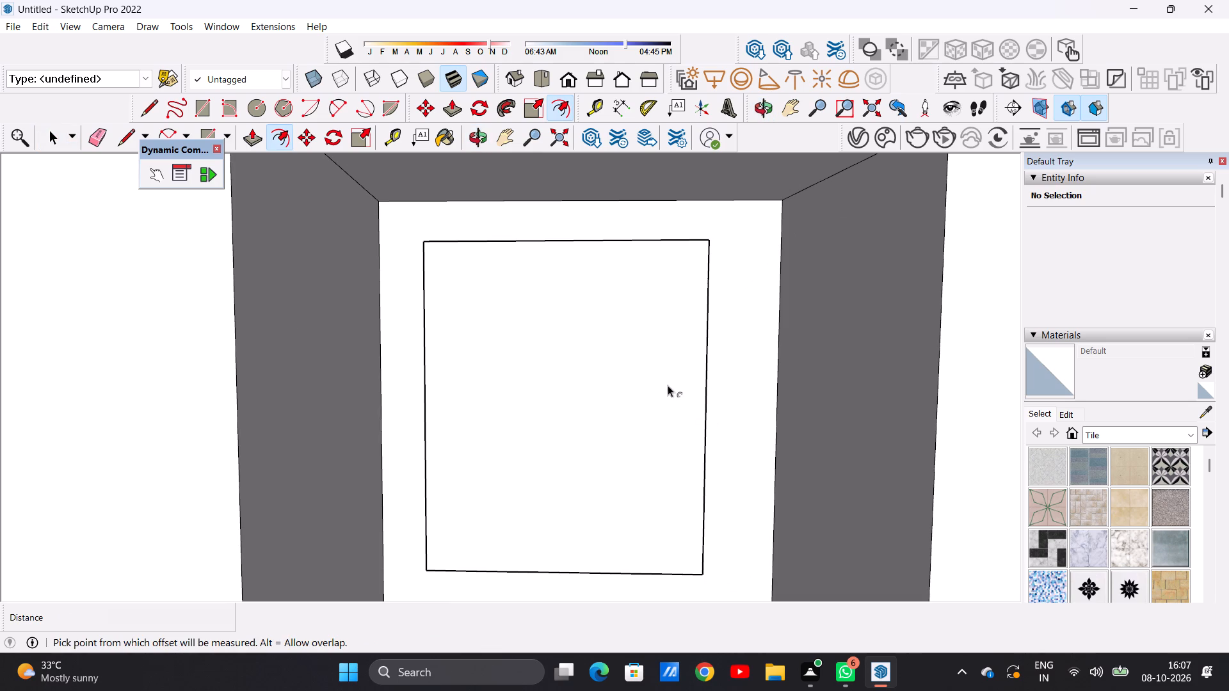
pyautogui.click(499, 272)
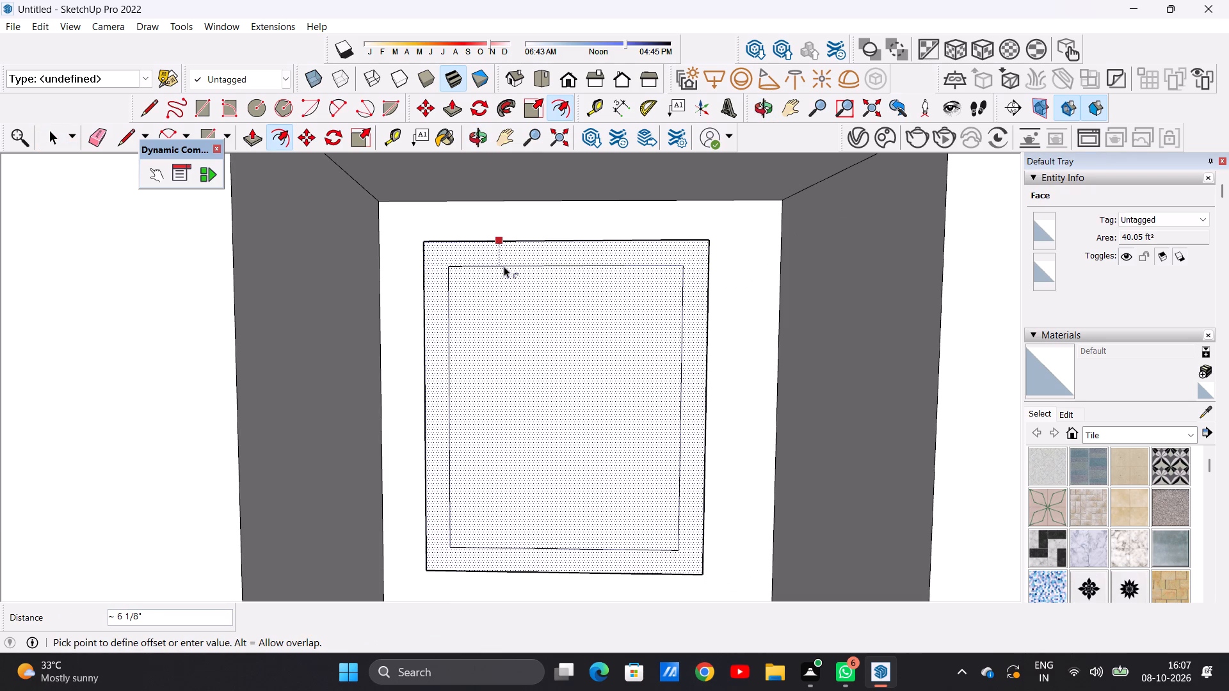
pyautogui.click(505, 261)
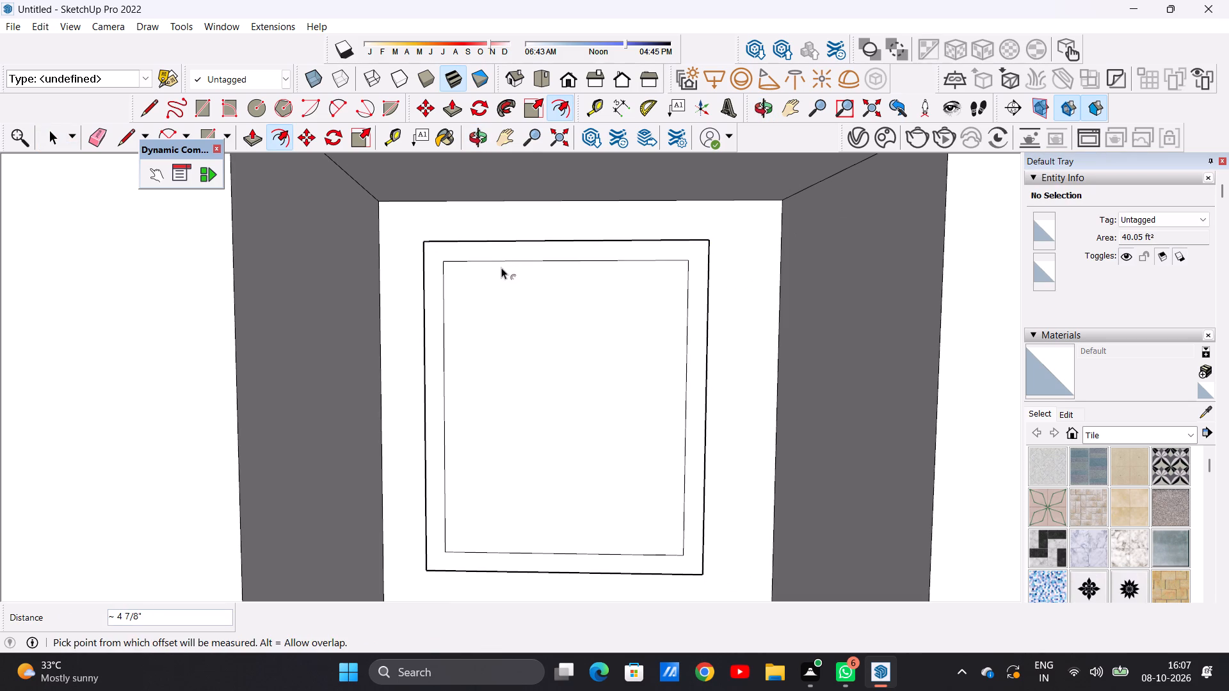
pyautogui.press('space')
# Draw two closely spaced vertical lines about 6' 1" long near the middle of that window, between the inner frame's top and bottom edges.
pyautogui.write('l')
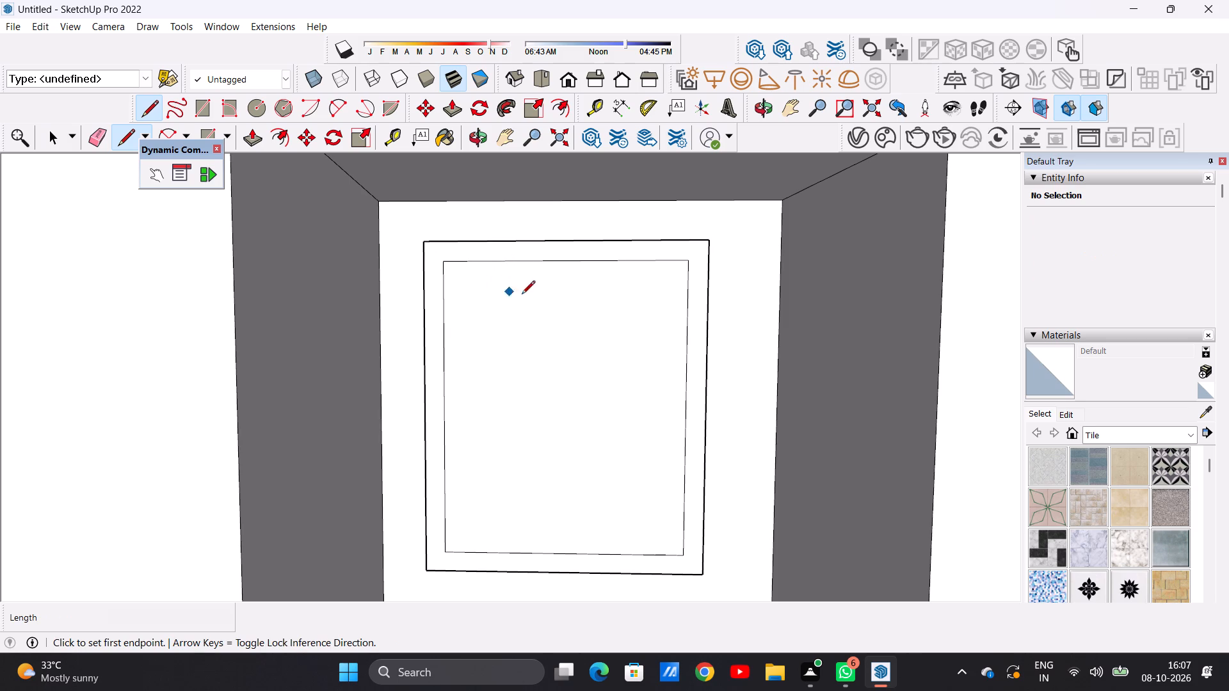
pyautogui.click(552, 260)
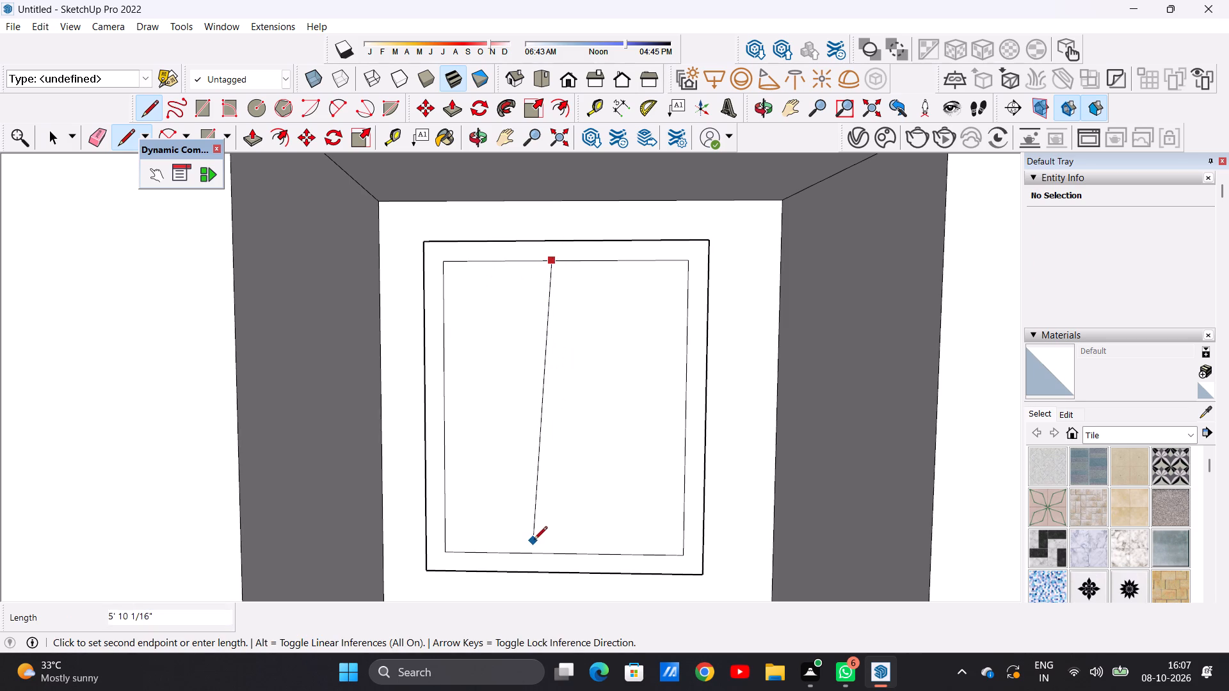
pyautogui.click(551, 553)
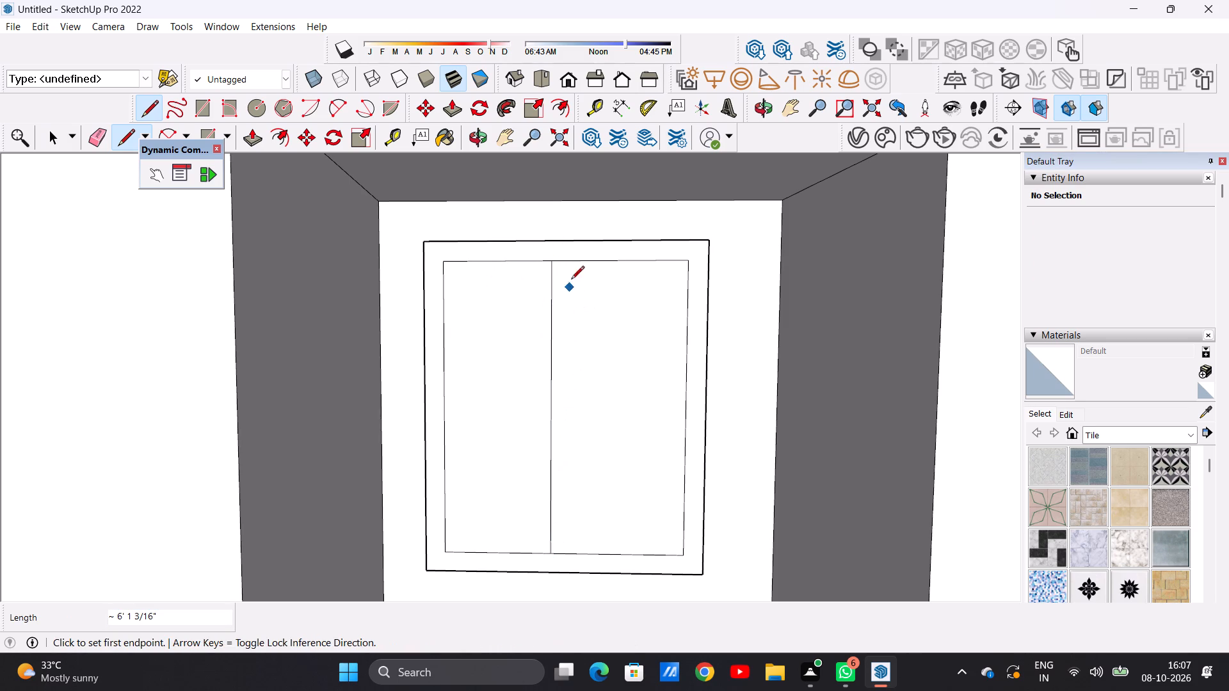
pyautogui.click(572, 264)
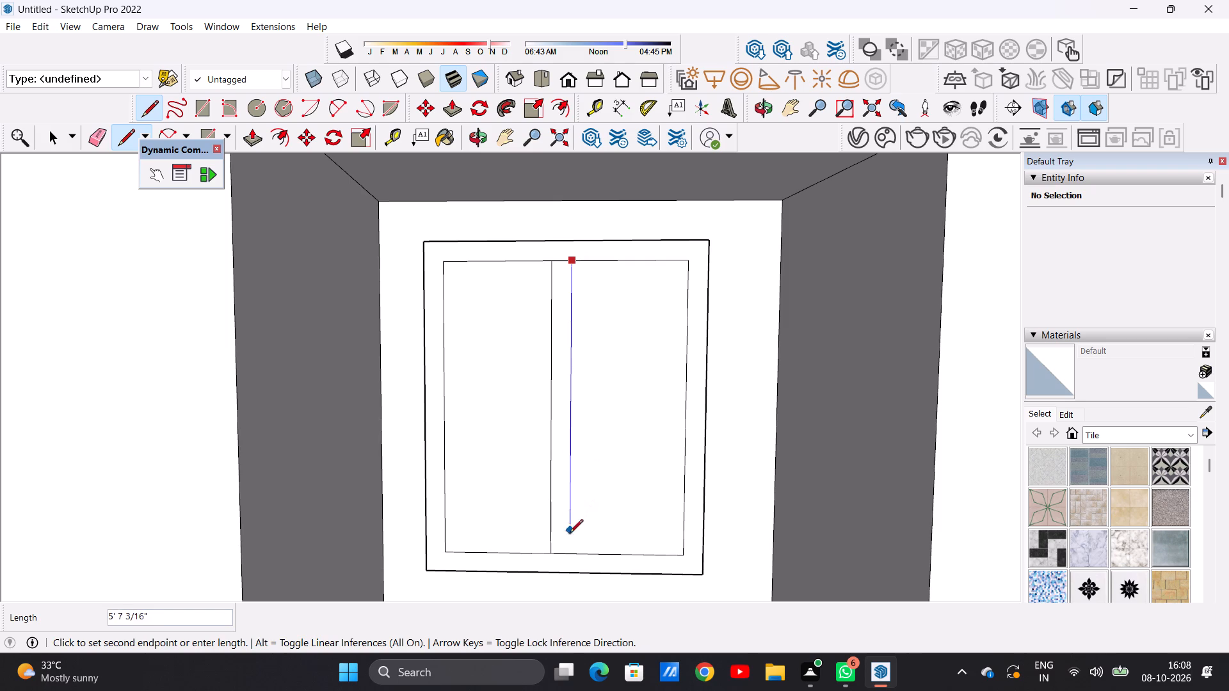
pyautogui.click(568, 556)
pyautogui.press('space')
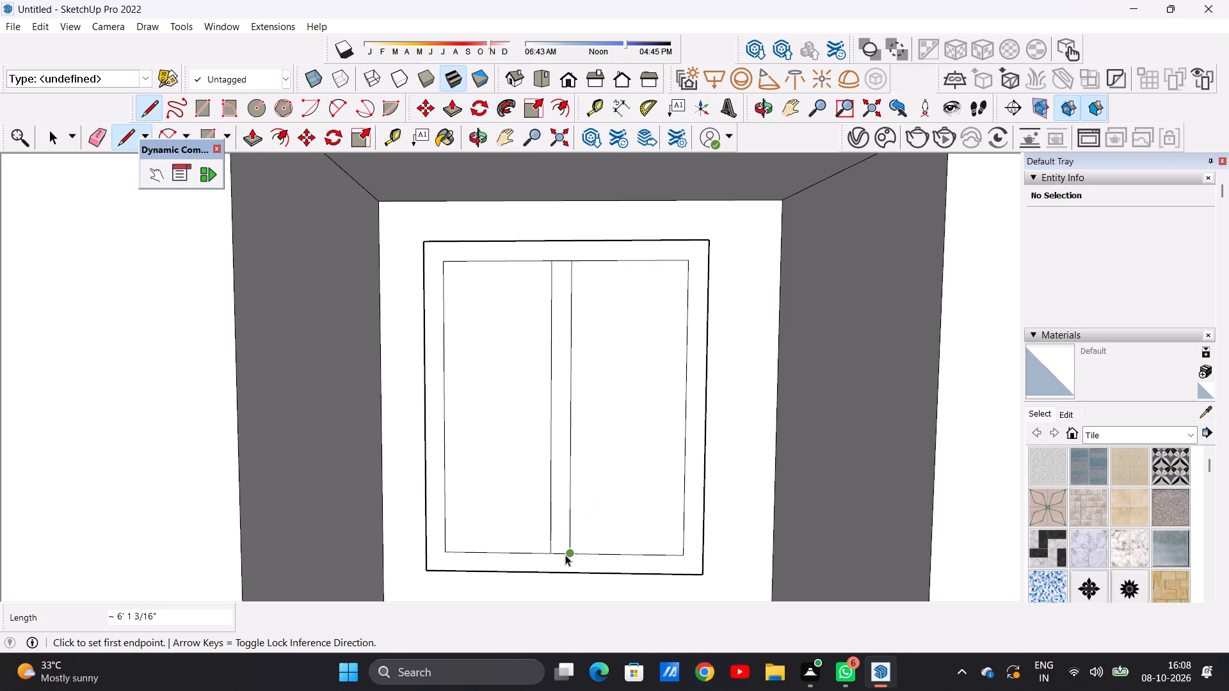
# Push/Pull the roof slab's front face above the top balcony outward, flush with the ledge below, and another 2' 7/8" beyond it.
pyautogui.scroll(-20, 527, 527)
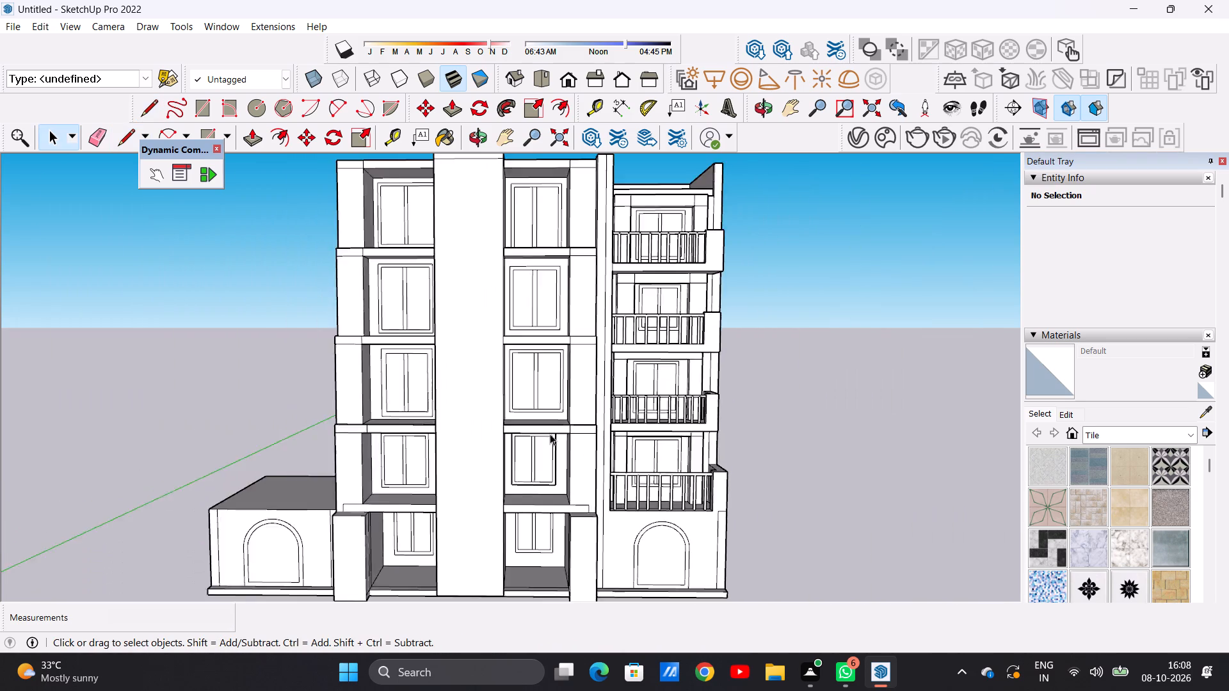
pyautogui.scroll(-6, 550, 434)
pyautogui.scroll(1, 565, 431)
pyautogui.scroll(-2, 565, 431)
pyautogui.scroll(6, 570, 398)
pyautogui.scroll(-6, 575, 349)
pyautogui.scroll(4, 593, 294)
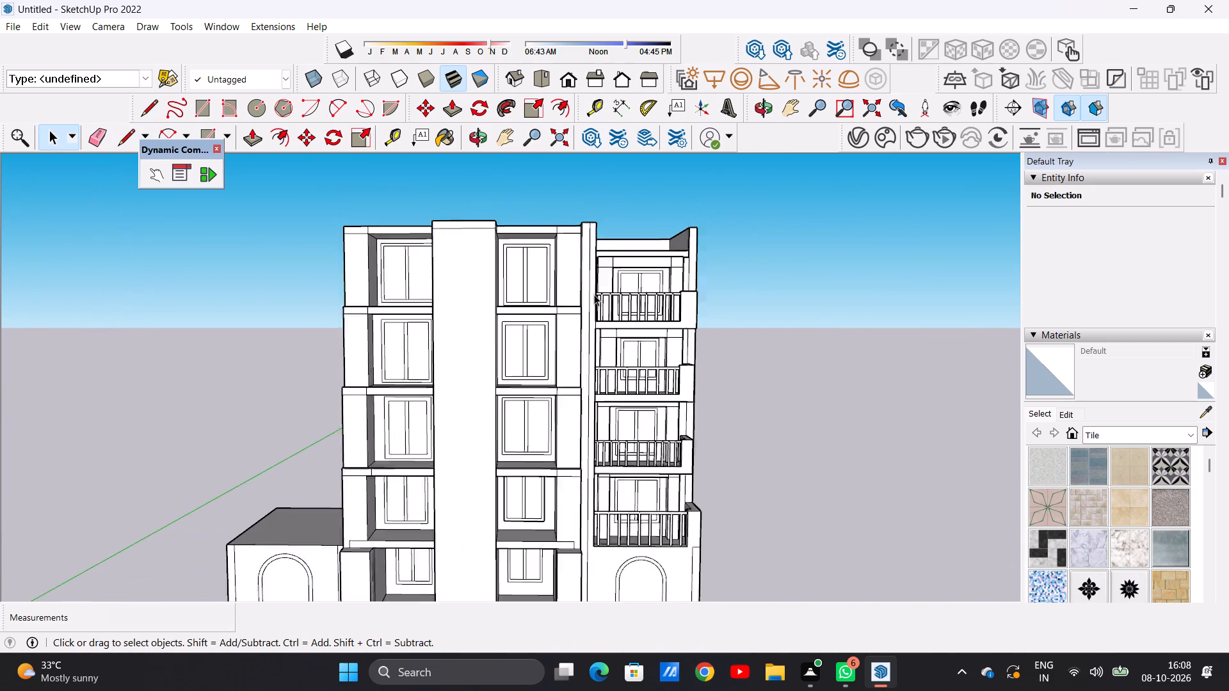
pyautogui.scroll(1, 594, 294)
pyautogui.moveTo(643, 305); pyautogui.dragTo(305, 392, button='middle')
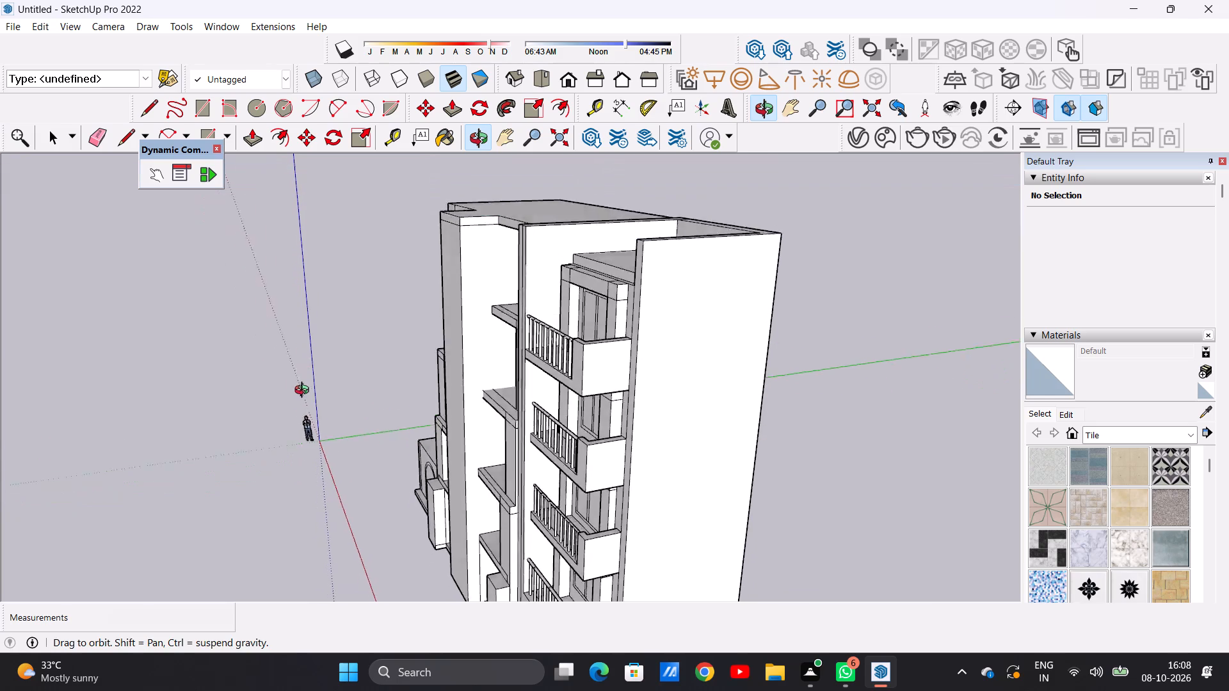
pyautogui.moveTo(305, 392); pyautogui.dragTo(299, 409, button='middle')
pyautogui.scroll(8, 636, 304)
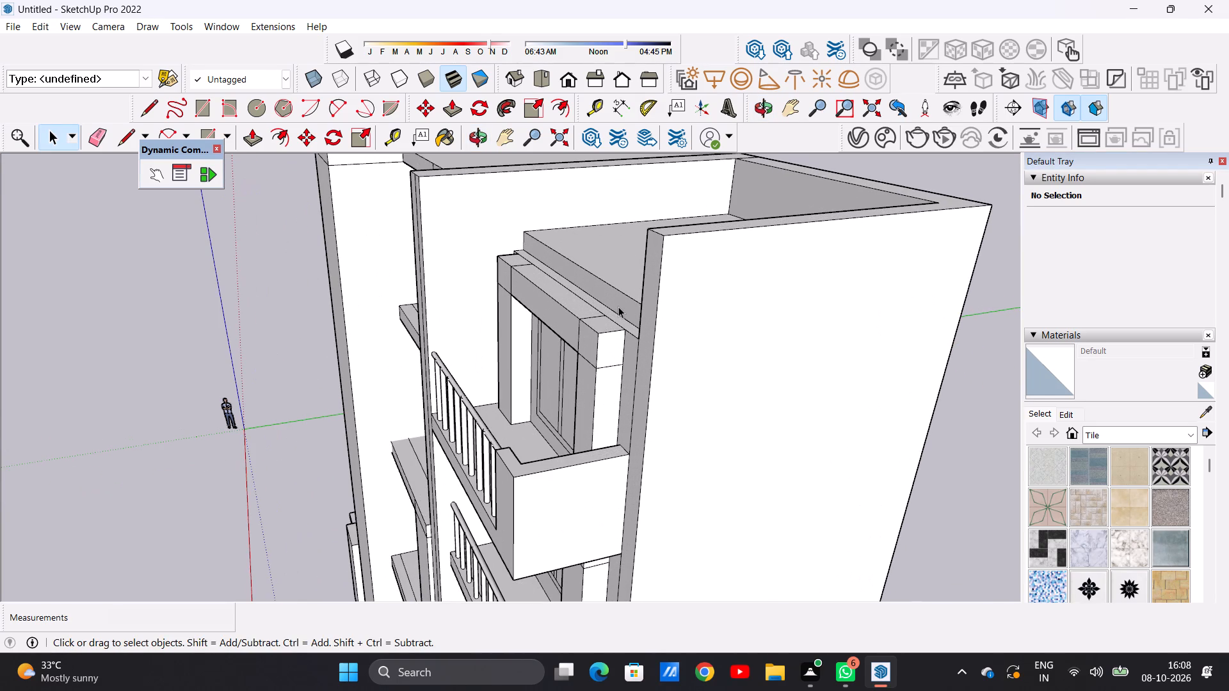
pyautogui.scroll(4, 616, 308)
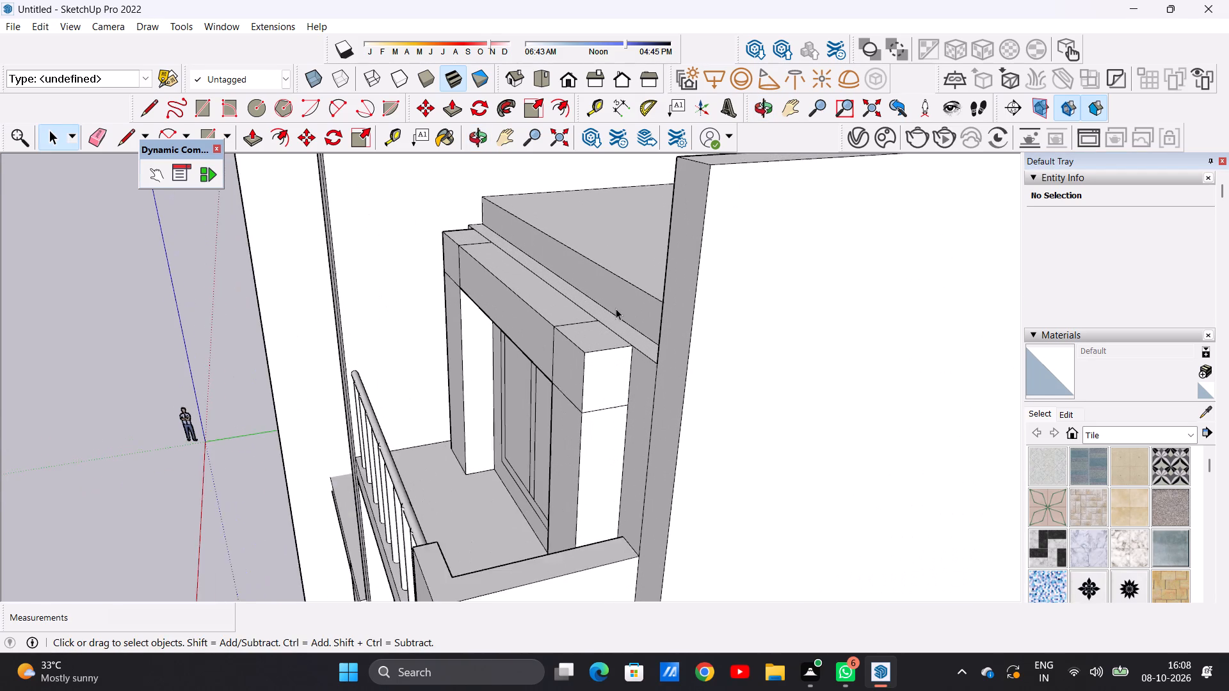
pyautogui.scroll(3, 616, 308)
pyautogui.press('l')
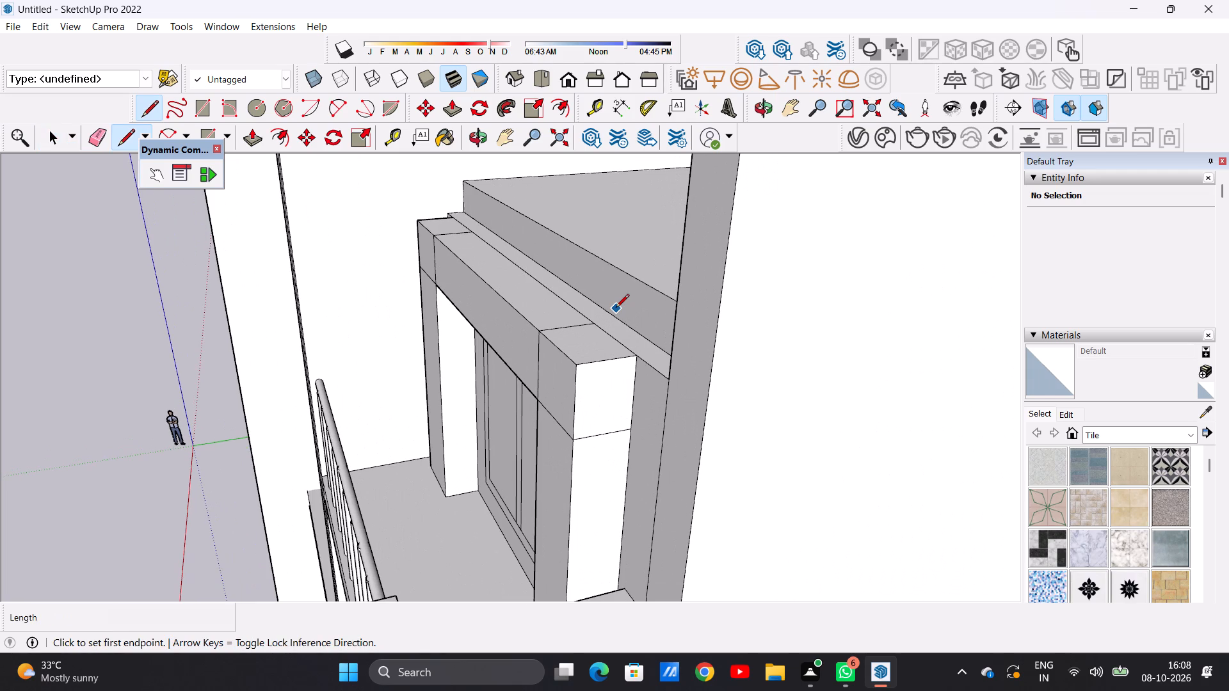
pyautogui.press('space')
pyautogui.write('p')
pyautogui.scroll(4, 645, 302)
pyautogui.click(645, 303)
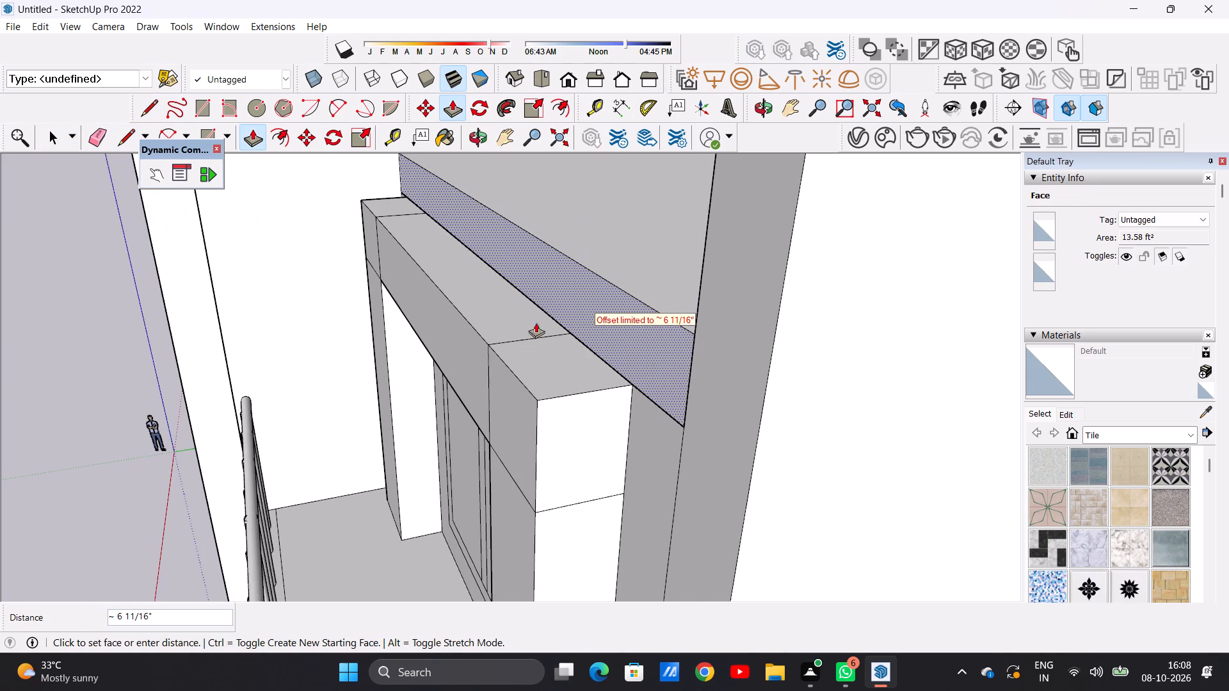
pyautogui.click(472, 334)
pyautogui.click(629, 325)
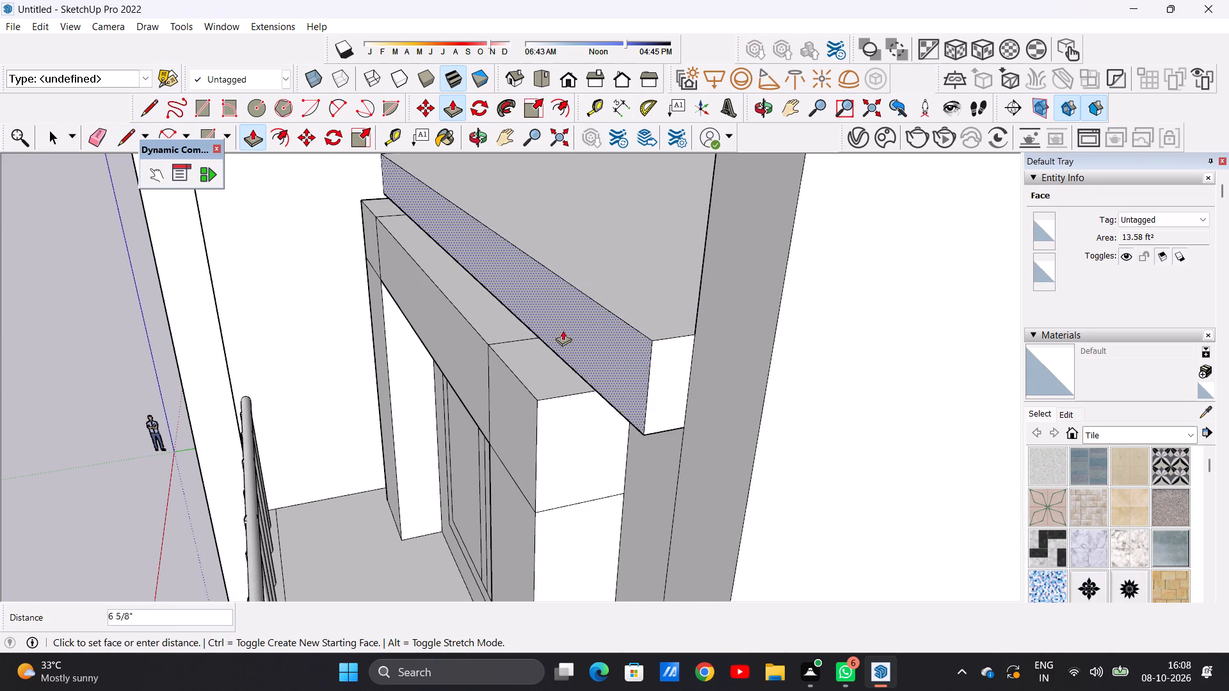
pyautogui.click(449, 349)
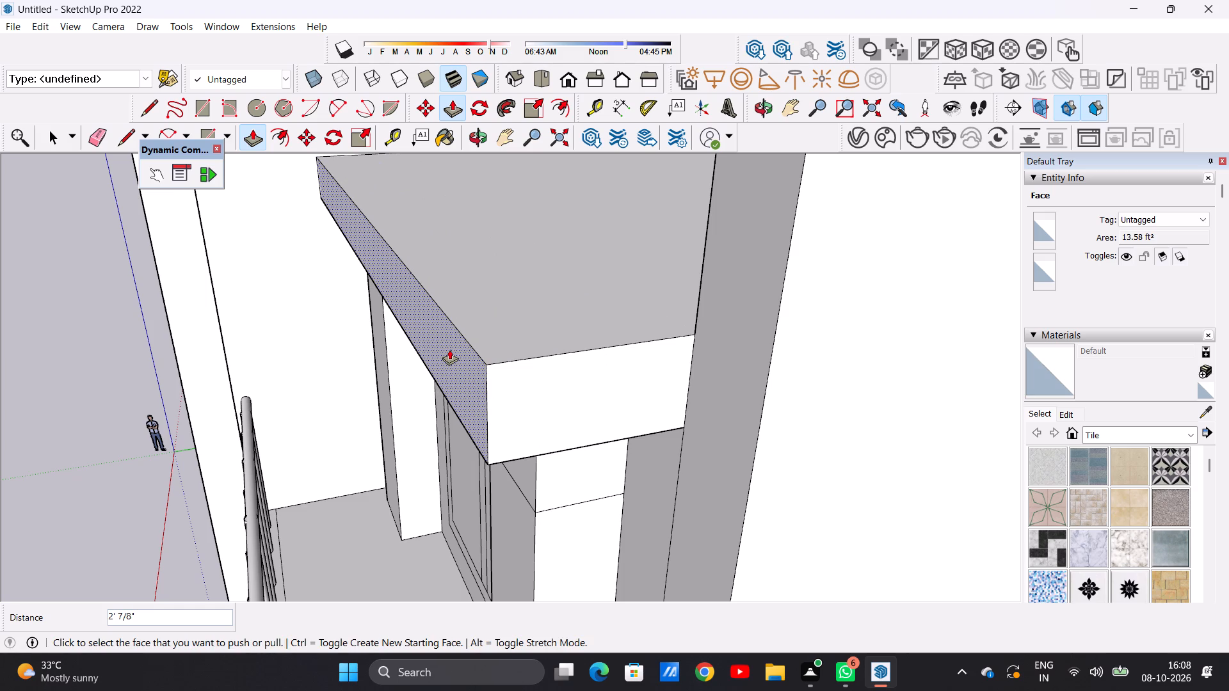
pyautogui.press('space')
# Push/Pull the end face of the extended roof slab sideways about 1' 3/4" to the side wall's outer edge.
pyautogui.scroll(-10, 518, 290)
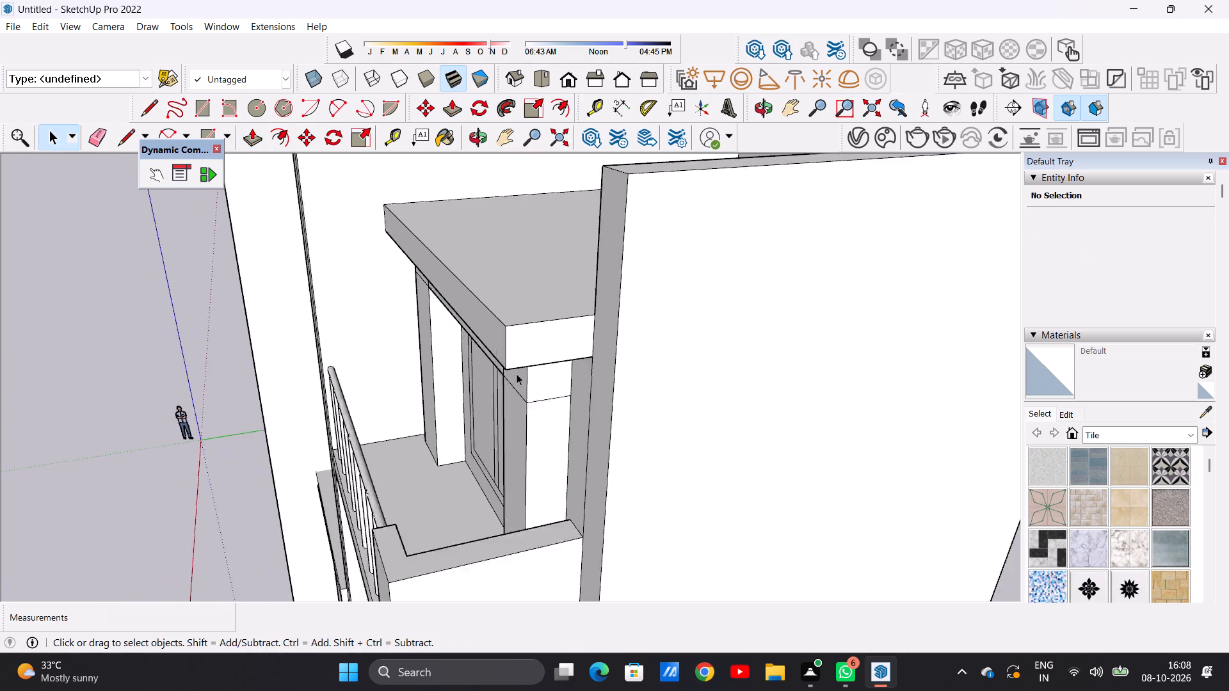
pyautogui.scroll(-7, 517, 374)
pyautogui.moveTo(476, 353); pyautogui.dragTo(885, 433, button='middle')
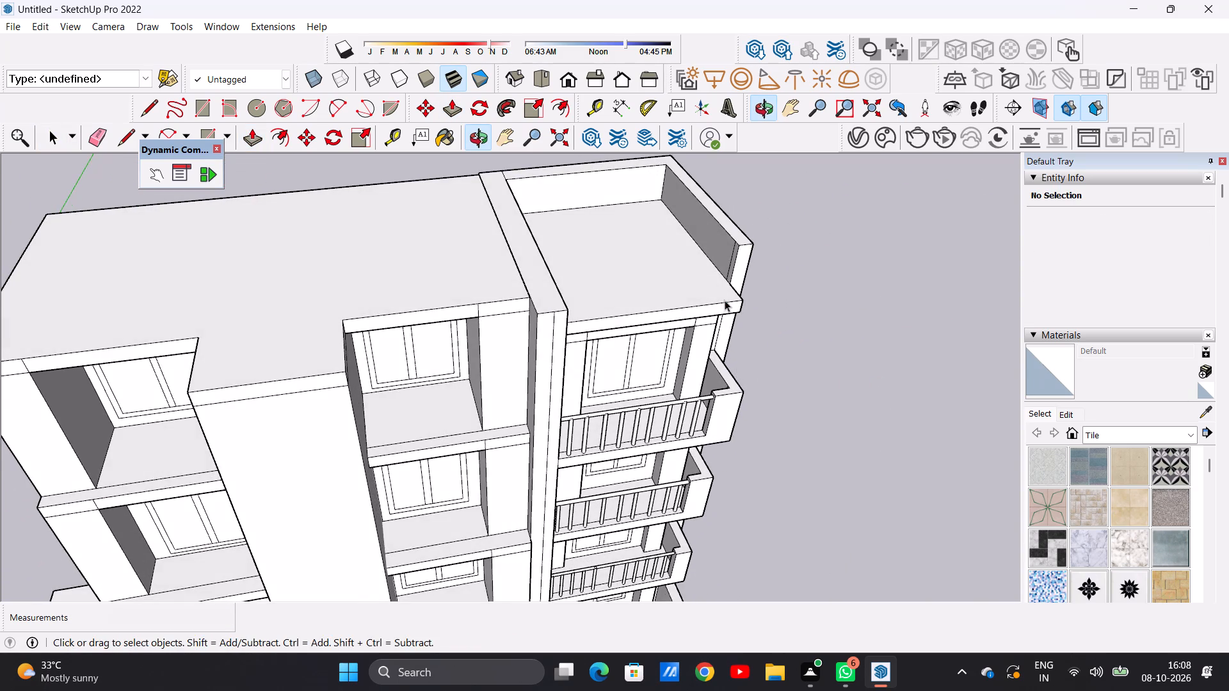
pyautogui.moveTo(725, 300); pyautogui.dragTo(616, 365, button='middle')
pyautogui.scroll(13, 672, 371)
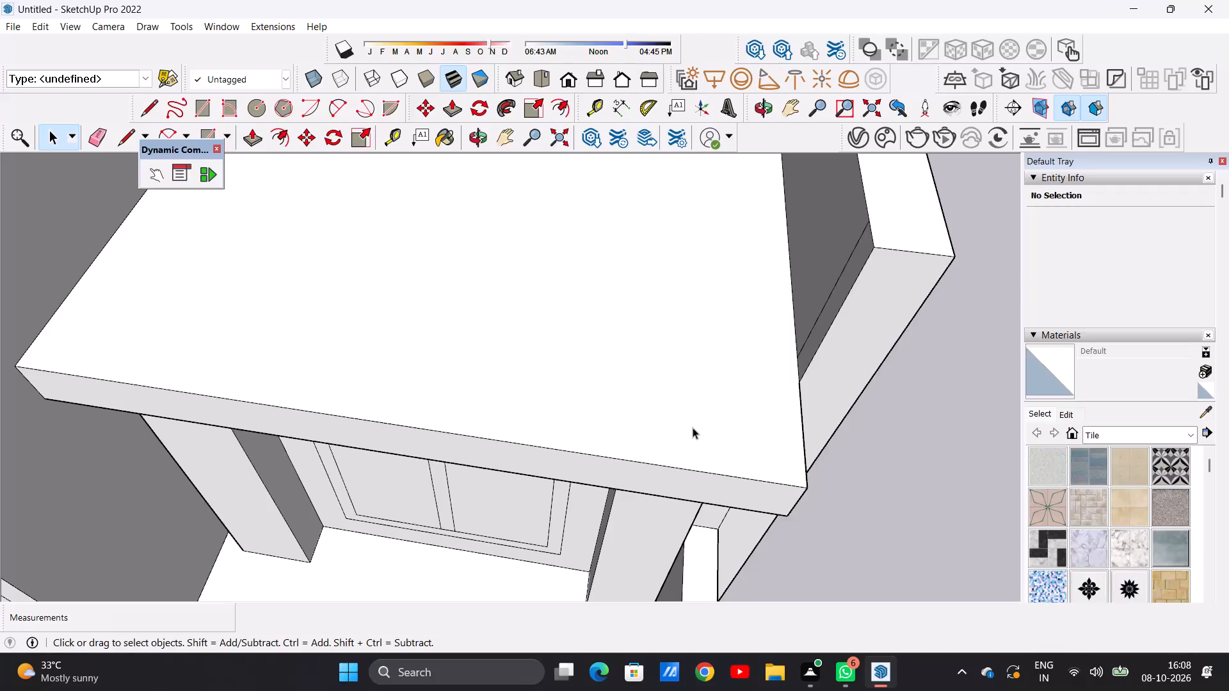
pyautogui.scroll(-9, 786, 400)
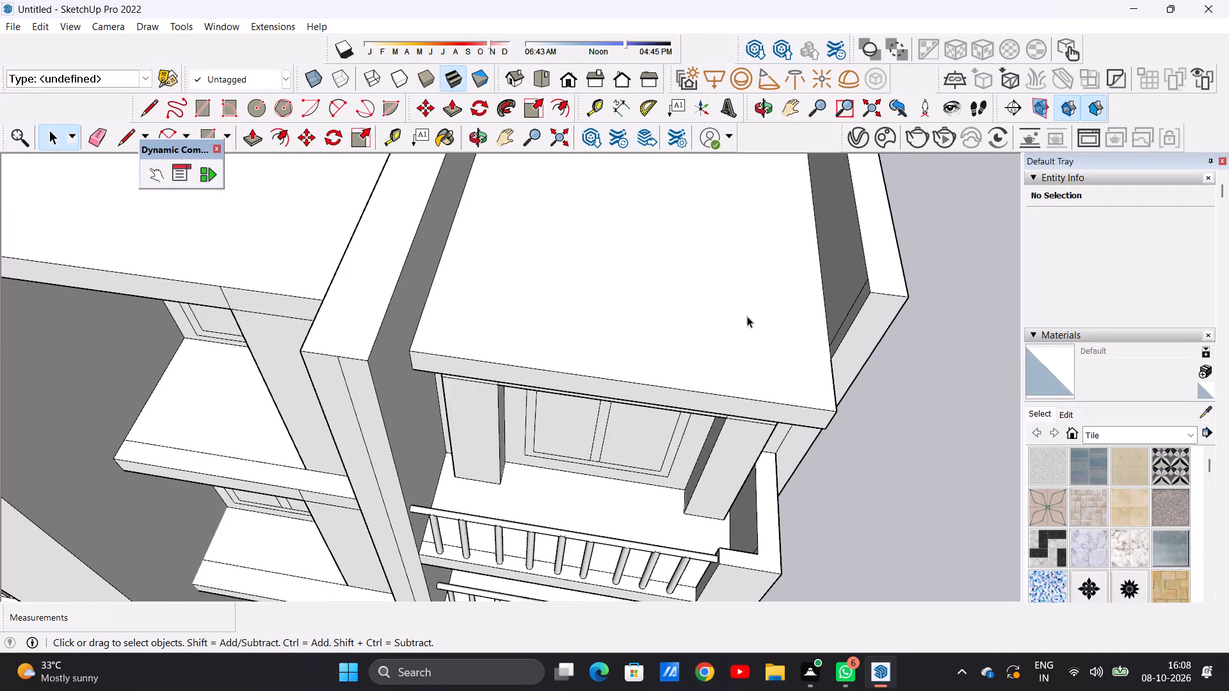
pyautogui.scroll(-3, 747, 316)
pyautogui.moveTo(712, 333); pyautogui.dragTo(725, 354, button='middle')
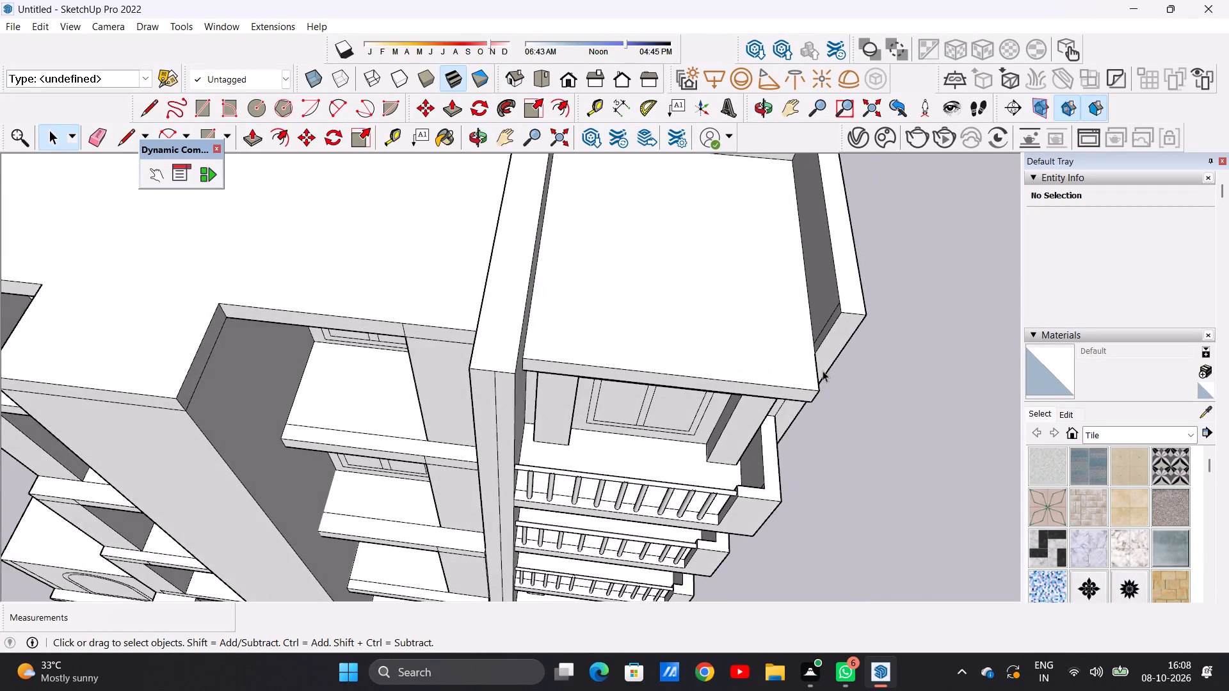
pyautogui.scroll(4, 844, 372)
pyautogui.scroll(-3, 730, 312)
pyautogui.moveTo(737, 315); pyautogui.dragTo(652, 161, button='middle')
pyautogui.moveTo(665, 173); pyautogui.dragTo(750, 250, button='middle')
pyautogui.scroll(-11, 523, 266)
pyautogui.moveTo(582, 314); pyautogui.dragTo(554, 156, button='middle')
pyautogui.scroll(15, 590, 198)
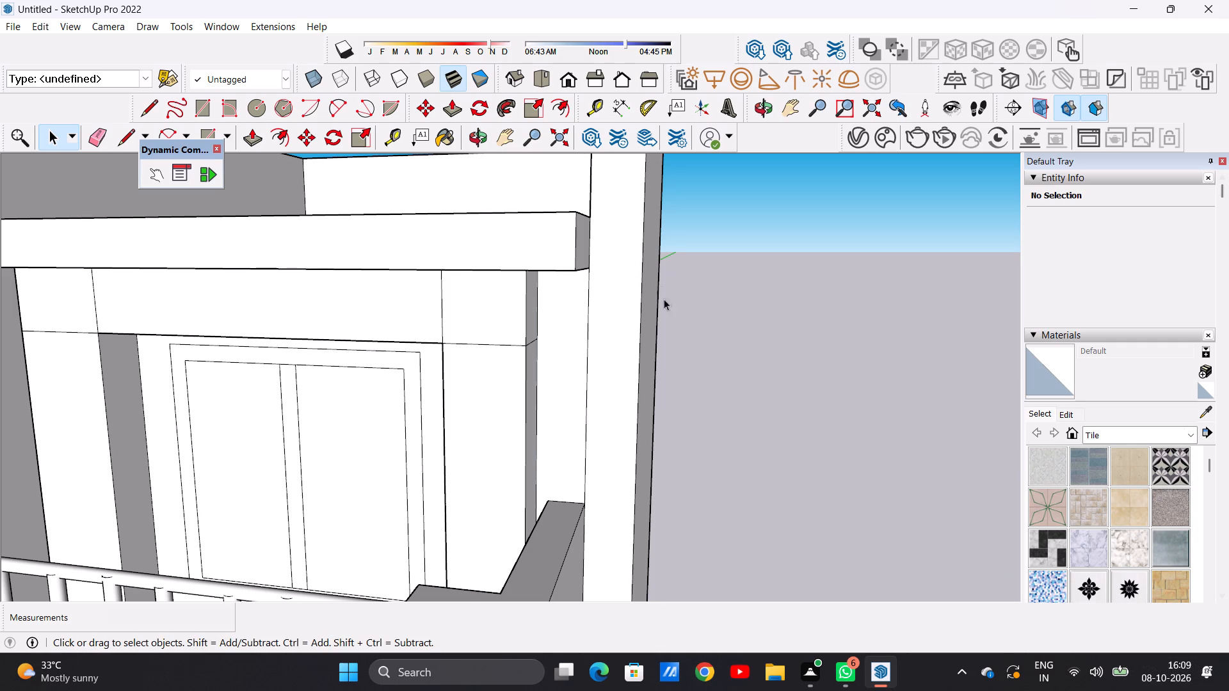
pyautogui.scroll(-8, 674, 311)
pyautogui.moveTo(712, 311); pyautogui.dragTo(557, 315, button='middle')
pyautogui.scroll(10, 624, 292)
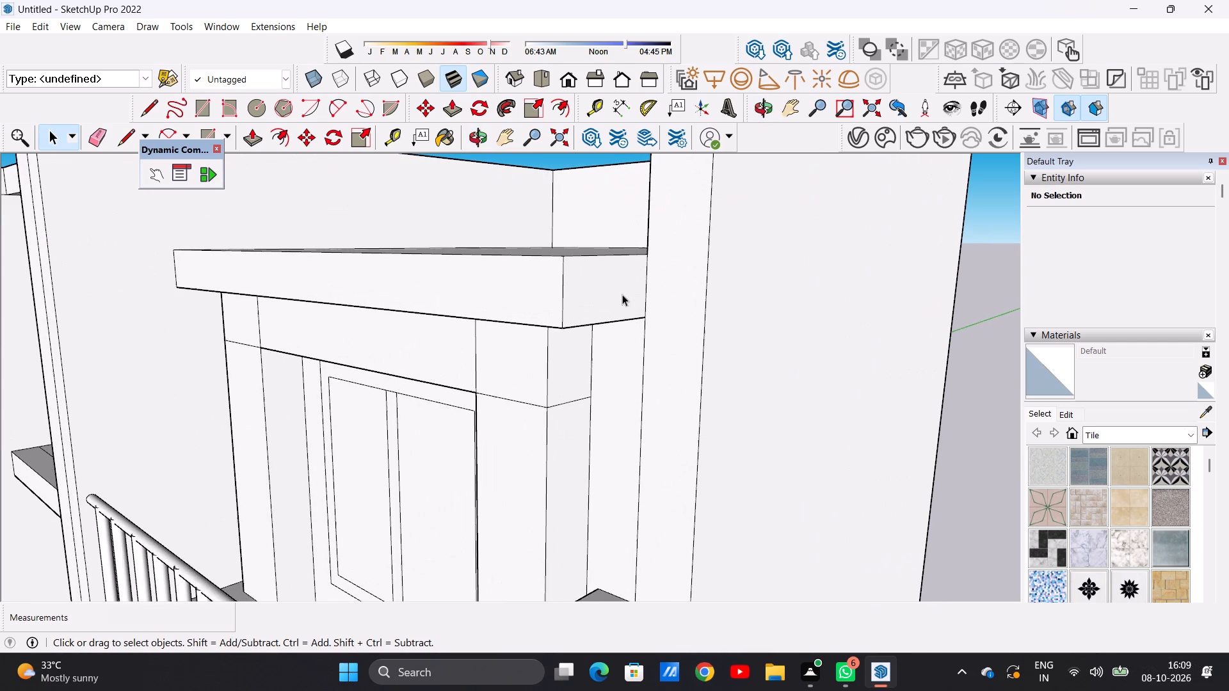
pyautogui.press('p')
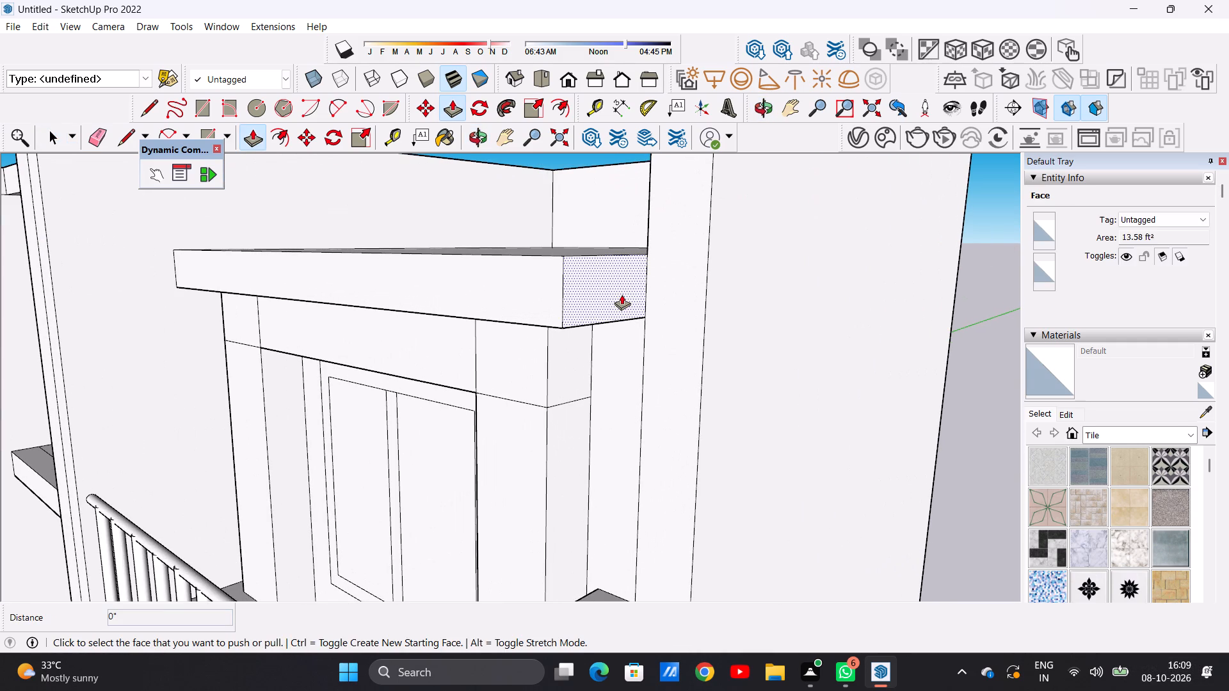
pyautogui.click(622, 294)
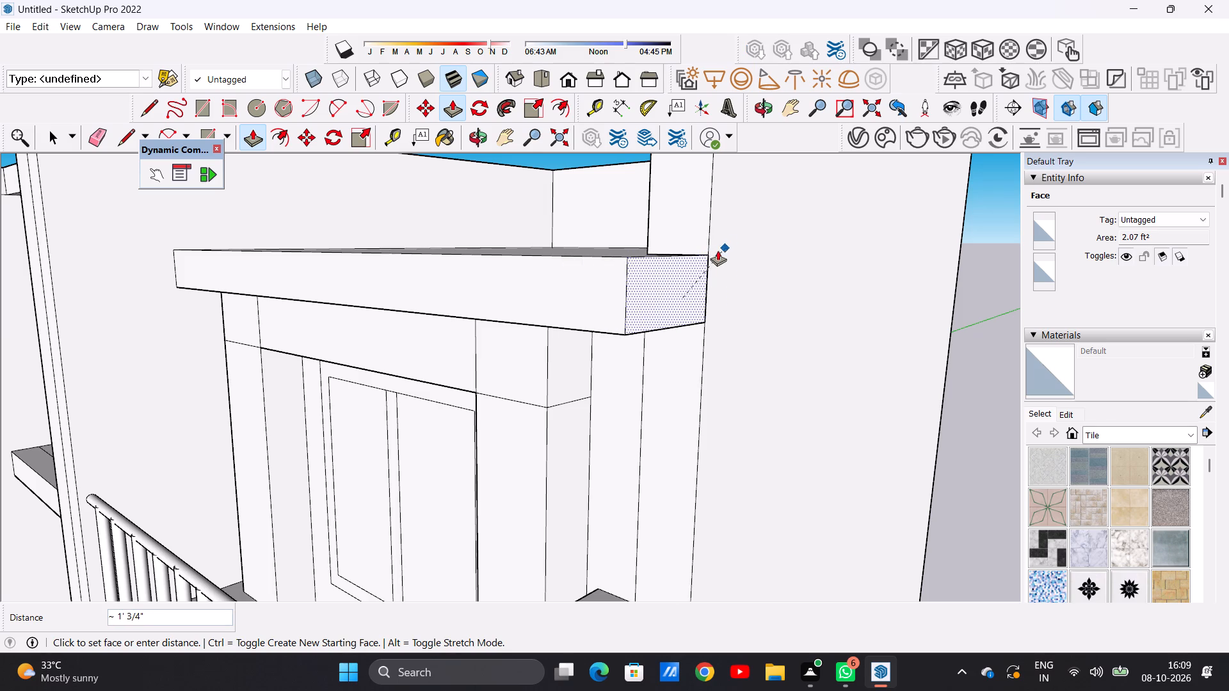
pyautogui.click(711, 253)
pyautogui.press('space')
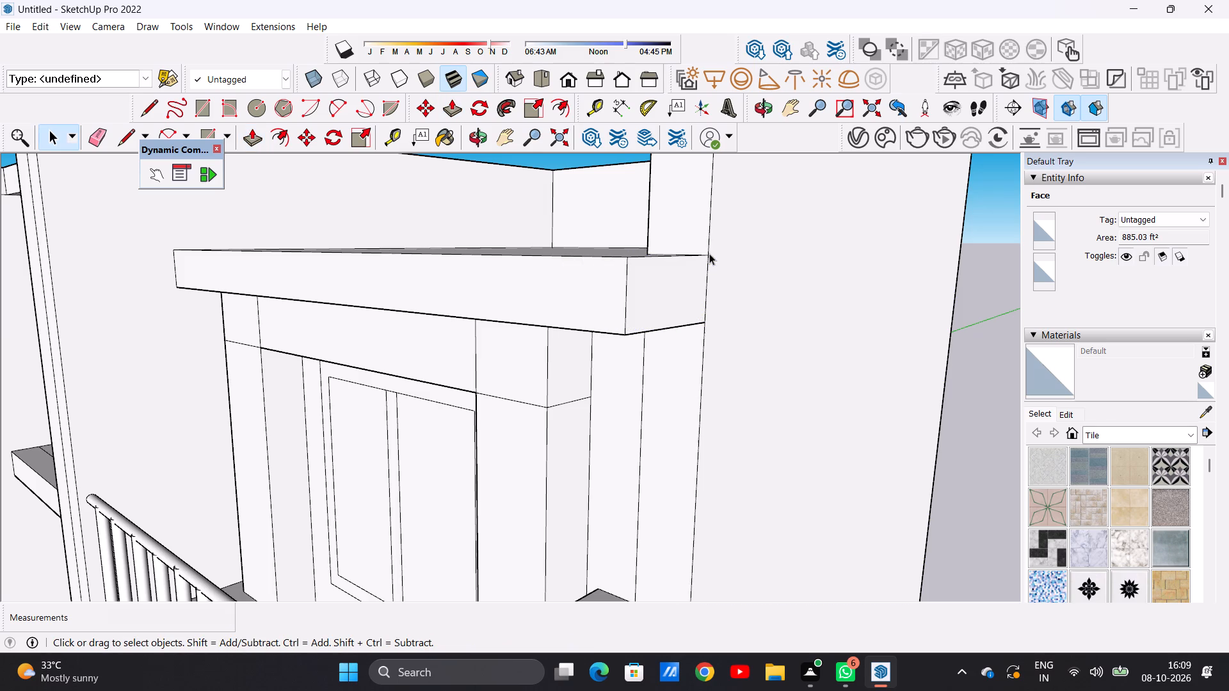
# Push/Pull the end face of the roof's side parapet wall forward about 1' 1" over the extended slab.
pyautogui.scroll(-5, 638, 267)
pyautogui.moveTo(664, 310); pyautogui.dragTo(769, 386, button='middle')
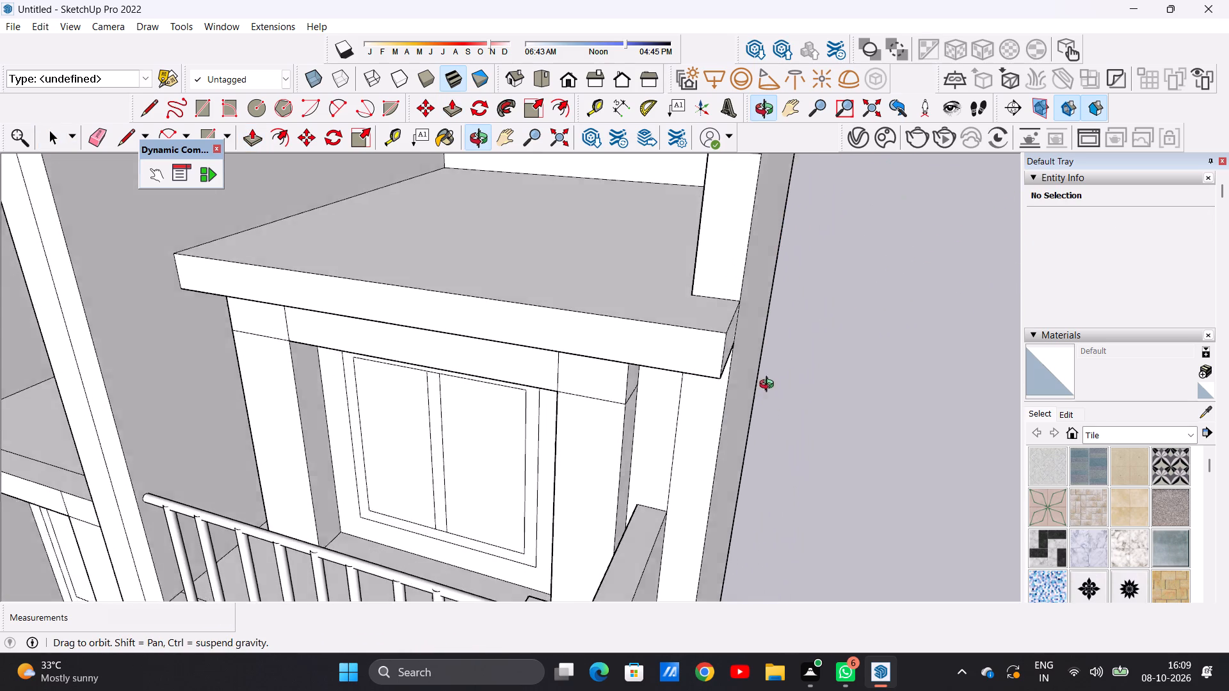
pyautogui.moveTo(769, 386); pyautogui.dragTo(773, 386, button='middle')
pyautogui.moveTo(656, 331); pyautogui.dragTo(737, 379, button='middle')
pyautogui.scroll(-9, 678, 282)
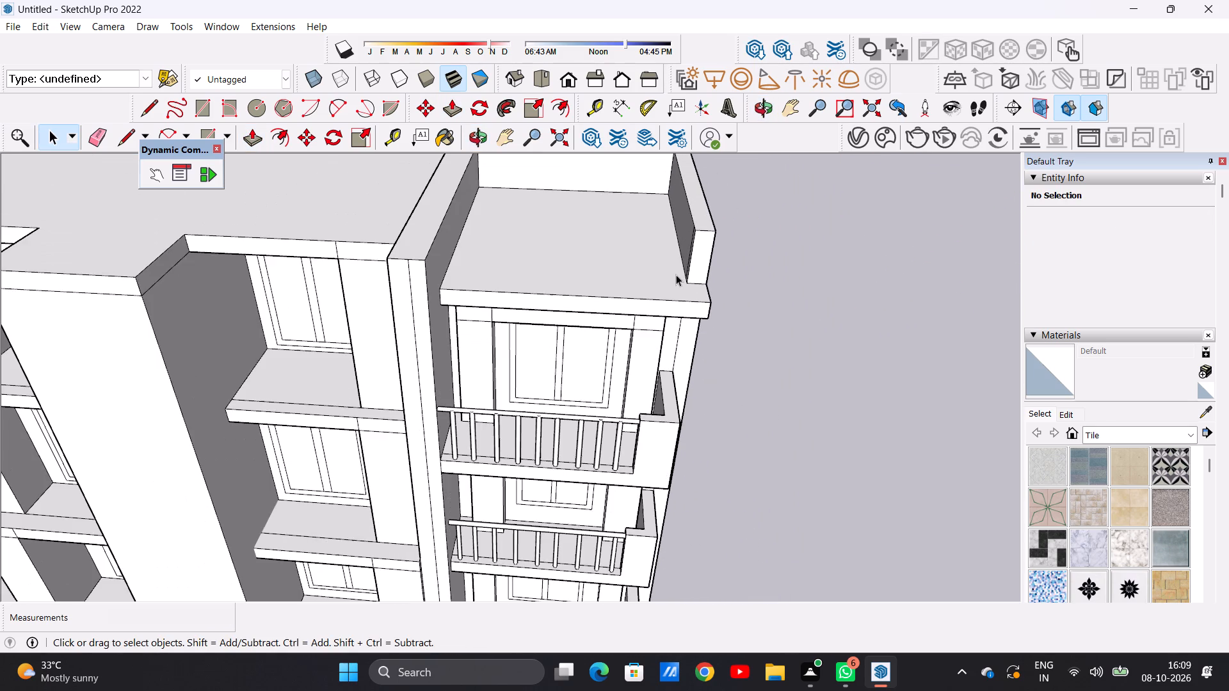
pyautogui.moveTo(691, 294); pyautogui.dragTo(687, 321, button='middle')
pyautogui.scroll(9, 696, 296)
pyautogui.scroll(-1, 694, 310)
pyautogui.scroll(1, 694, 310)
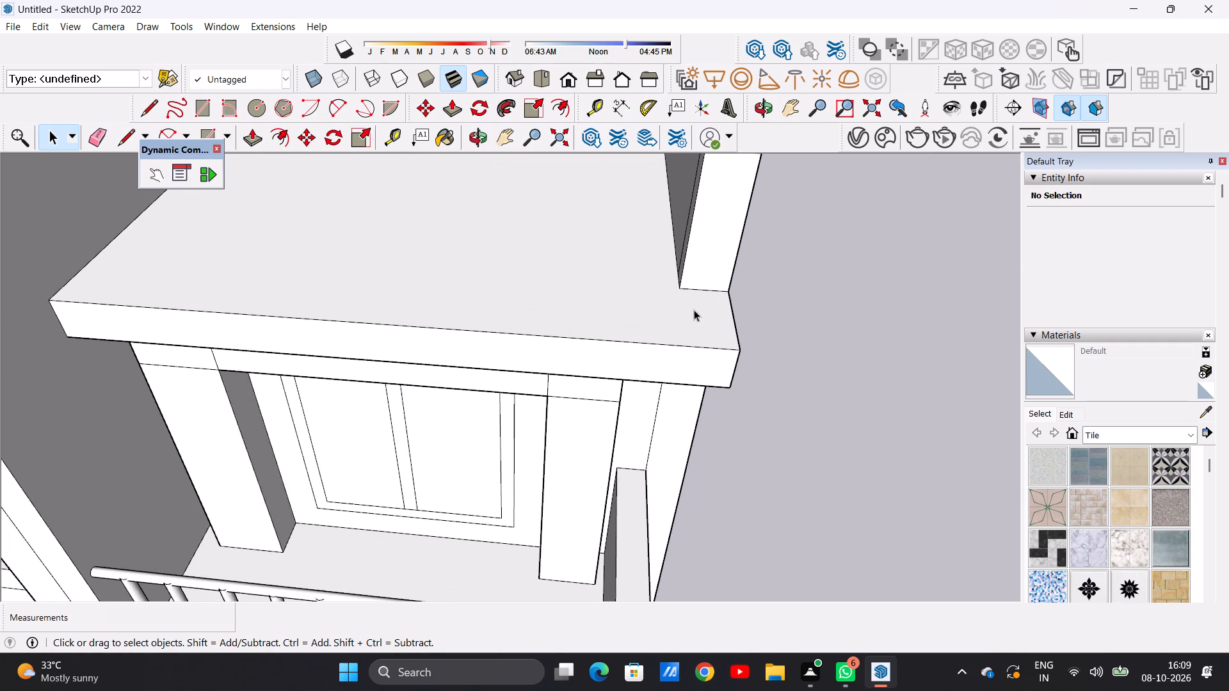
pyautogui.press('p')
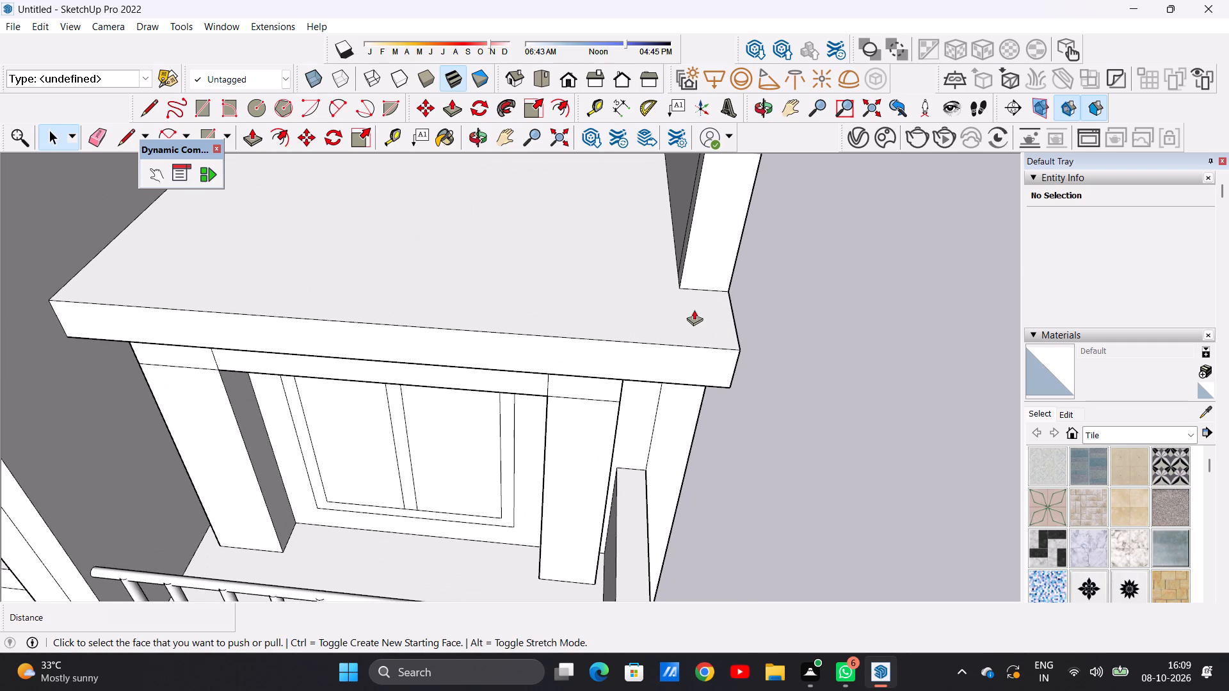
pyautogui.click(709, 252)
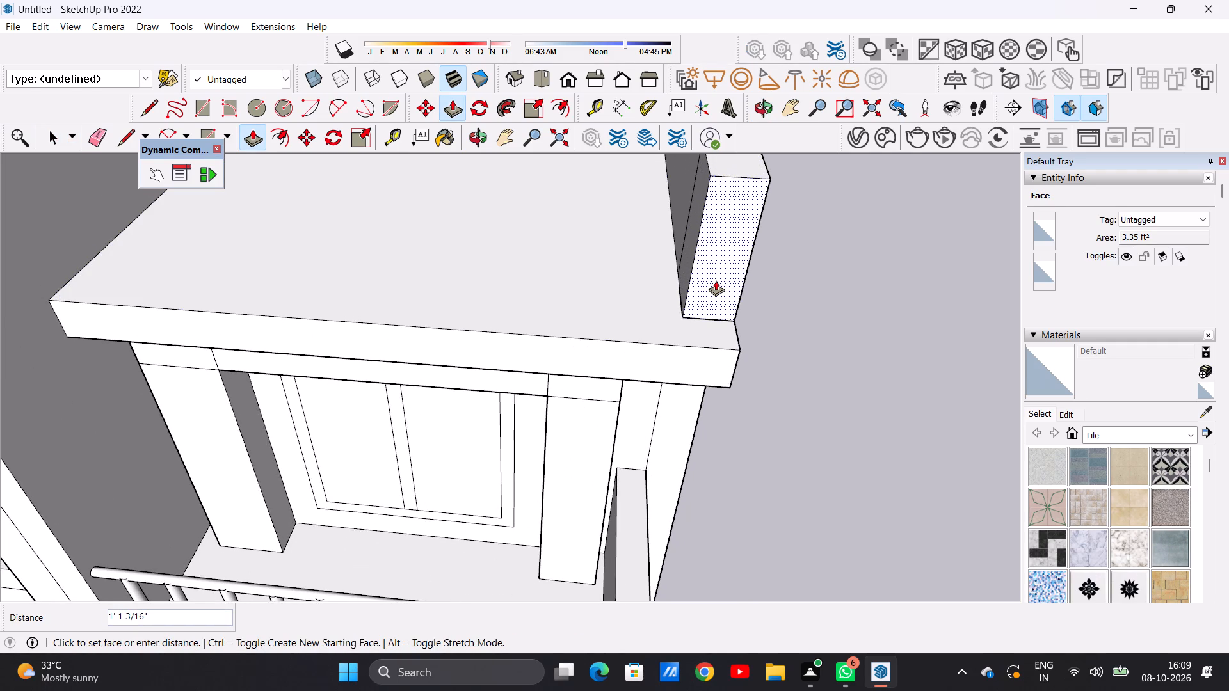
pyautogui.click(716, 280)
pyautogui.press('space')
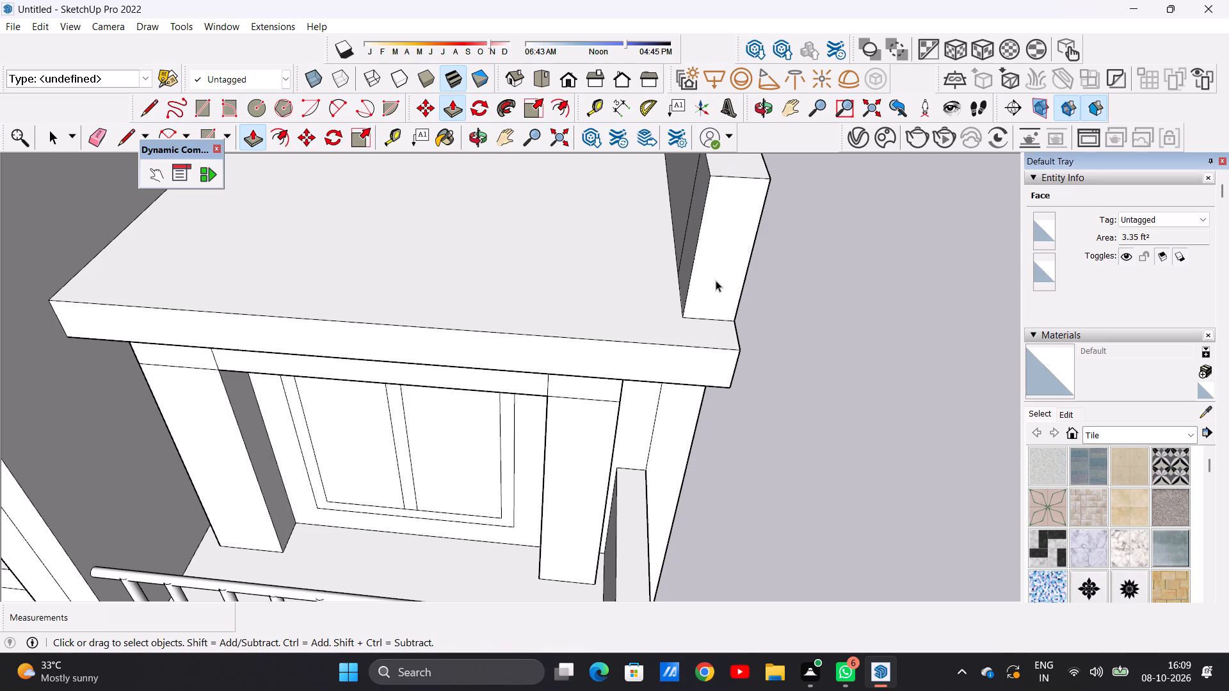
# Draw a line about 13' 7" long across the roof slab from the parapet's inner front corner to the slab's opposite edge.
pyautogui.press('l')
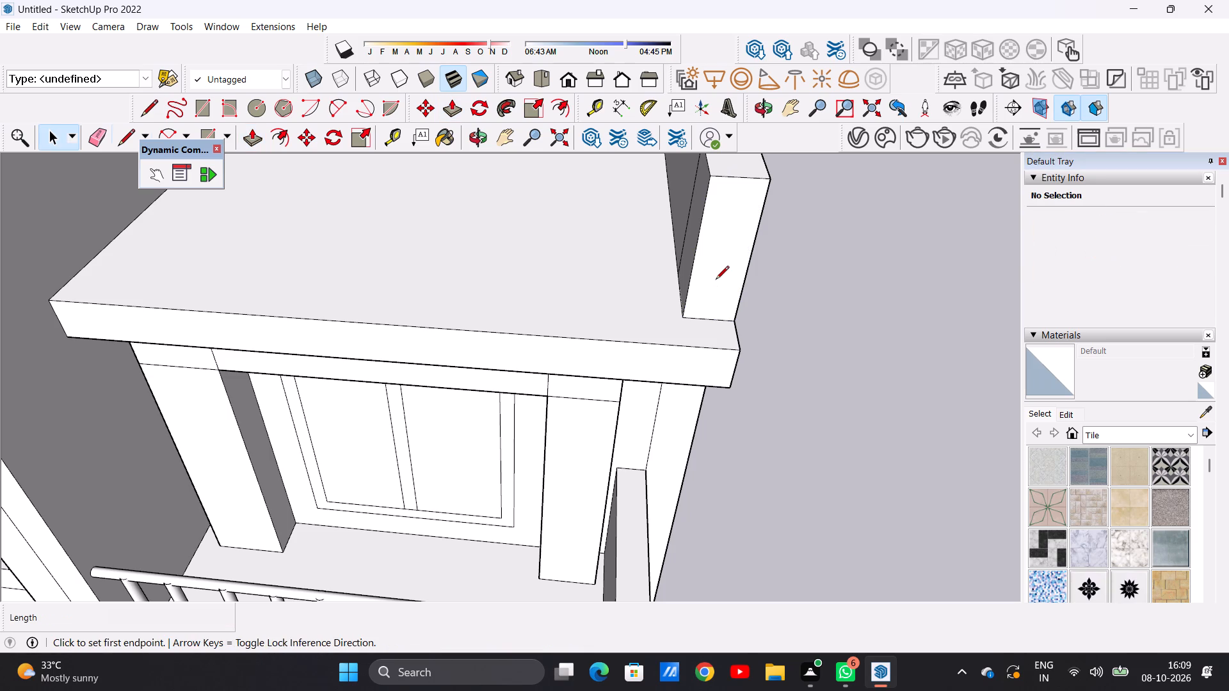
pyautogui.scroll(-3, 552, 234)
pyautogui.moveTo(568, 291); pyautogui.dragTo(581, 356, button='middle')
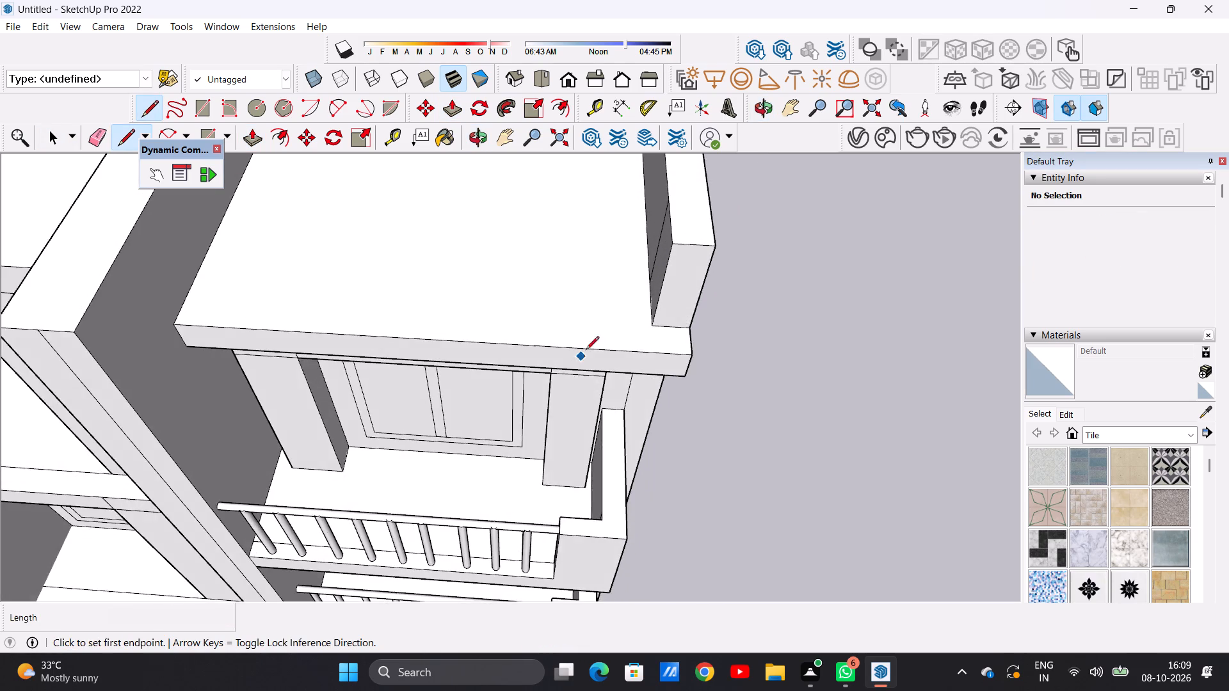
pyautogui.scroll(1, 615, 335)
pyautogui.scroll(-1, 615, 335)
pyautogui.scroll(11, 615, 335)
pyautogui.click(674, 310)
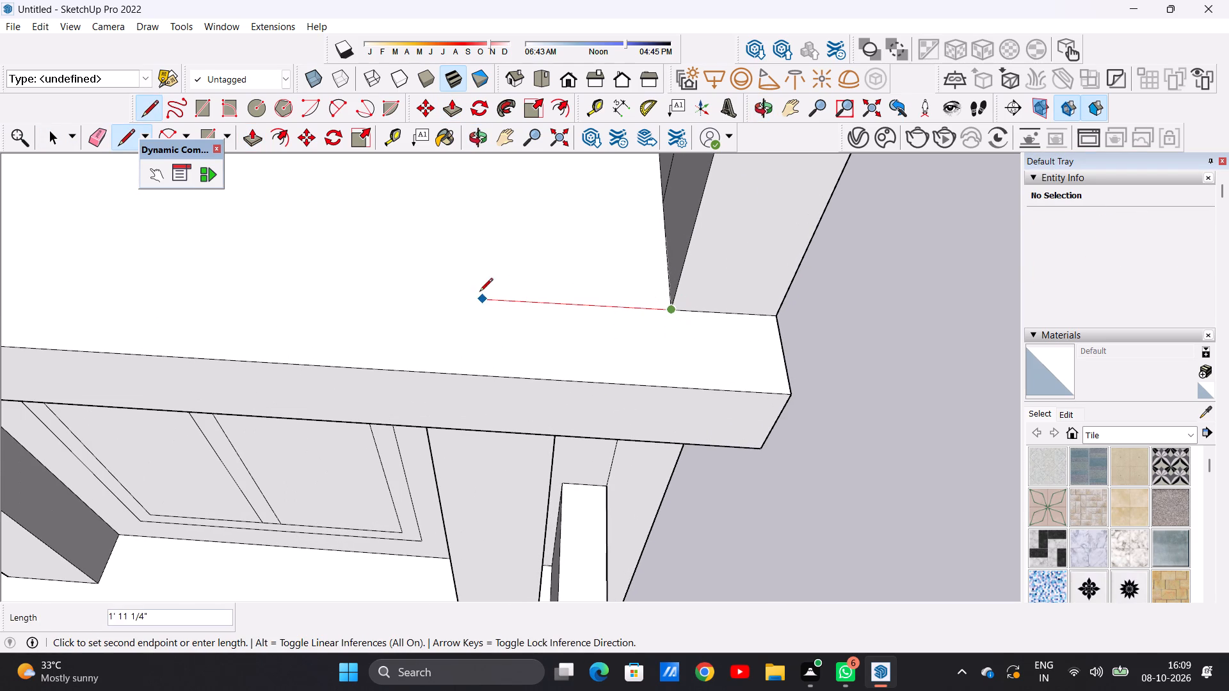
pyautogui.scroll(-10, 501, 296)
pyautogui.scroll(-6, 400, 283)
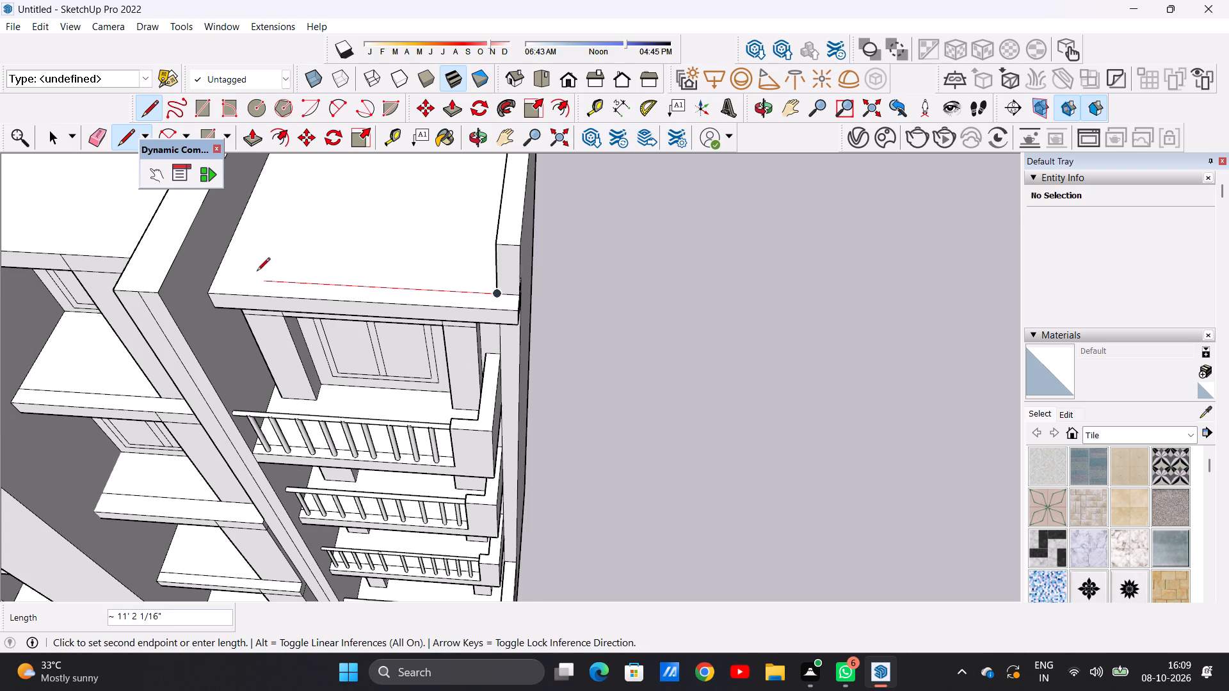
pyautogui.scroll(4, 254, 272)
pyautogui.scroll(-1, 249, 272)
pyautogui.scroll(3, 249, 272)
pyautogui.click(188, 278)
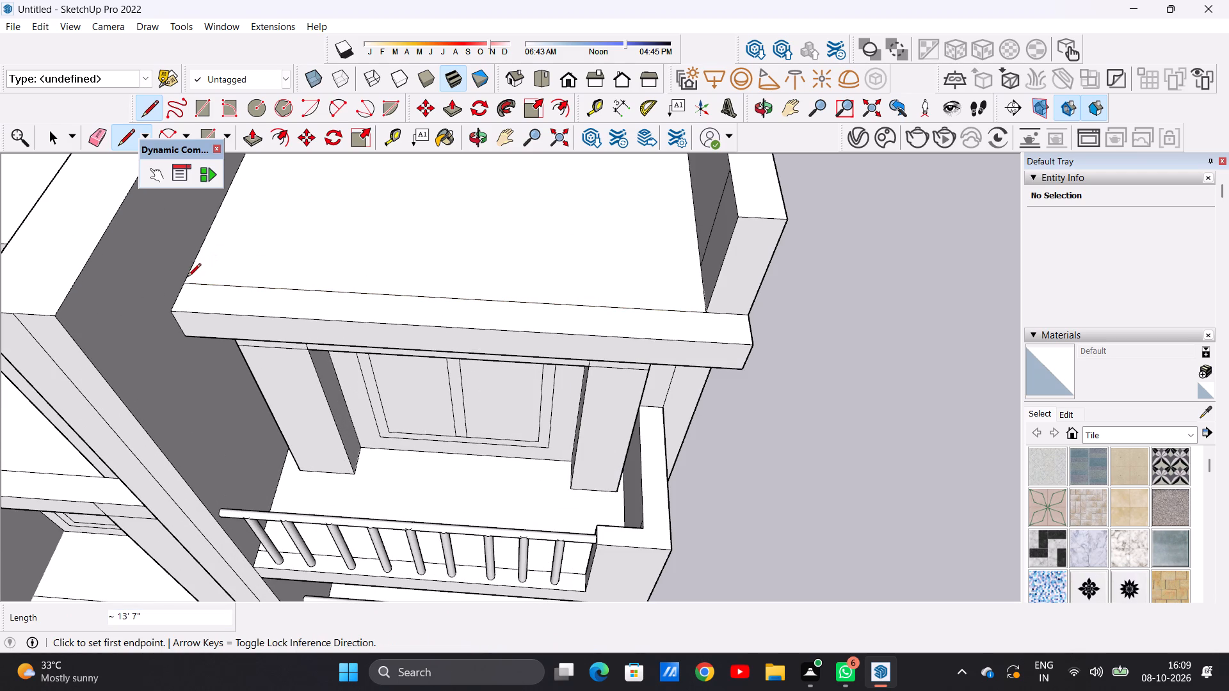
pyautogui.press('space')
# Push/Pull the strip along the roof slab's front edge up 3' 1 7/8" to the side parapet's top, forming a front parapet.
pyautogui.press('p')
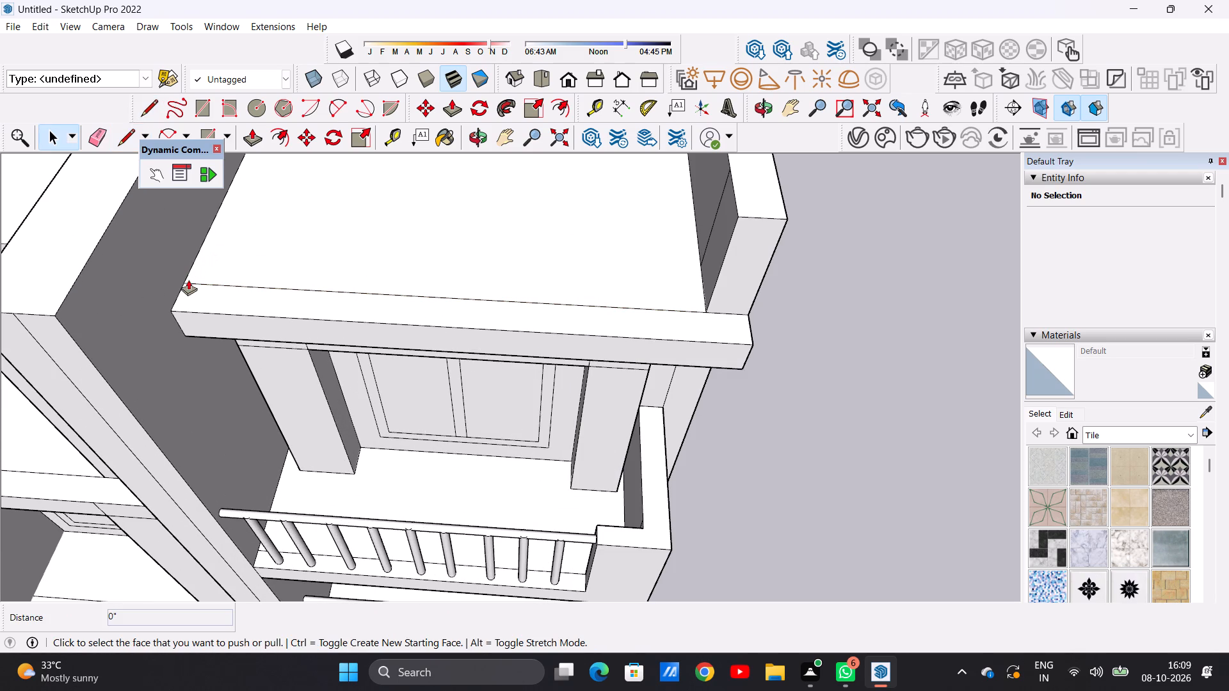
pyautogui.click(727, 325)
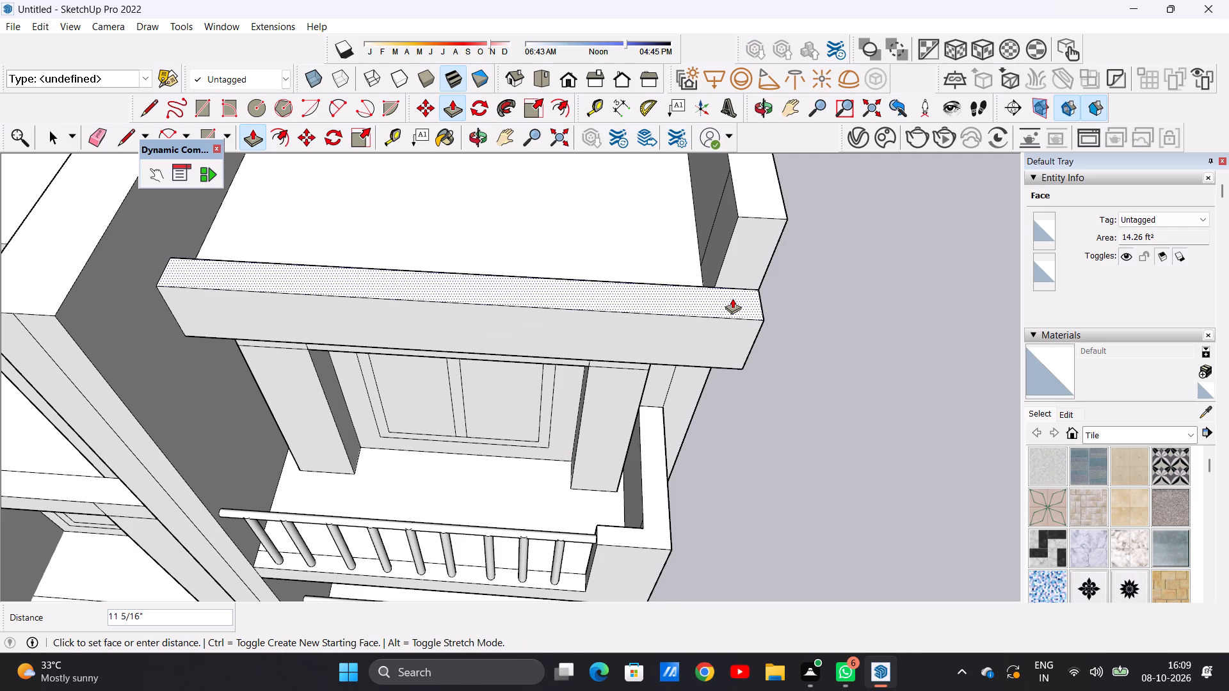
pyautogui.scroll(5, 742, 209)
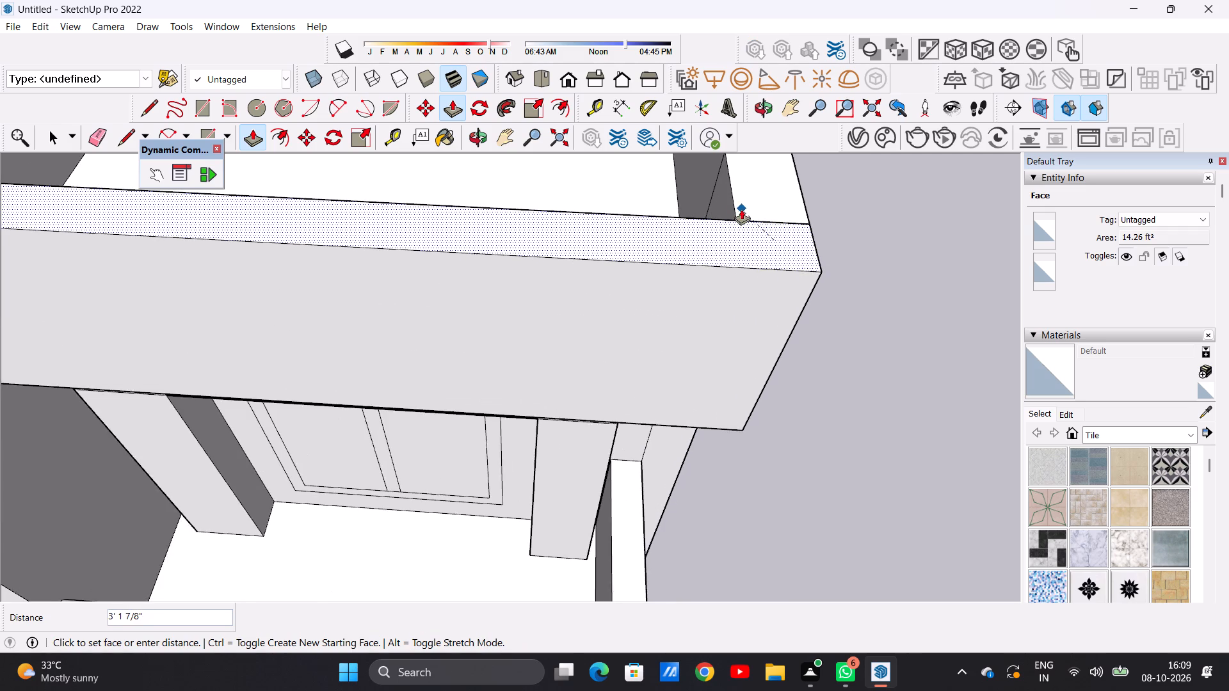
pyautogui.moveTo(741, 209); pyautogui.dragTo(797, 225, button='middle')
pyautogui.scroll(10, 723, 200)
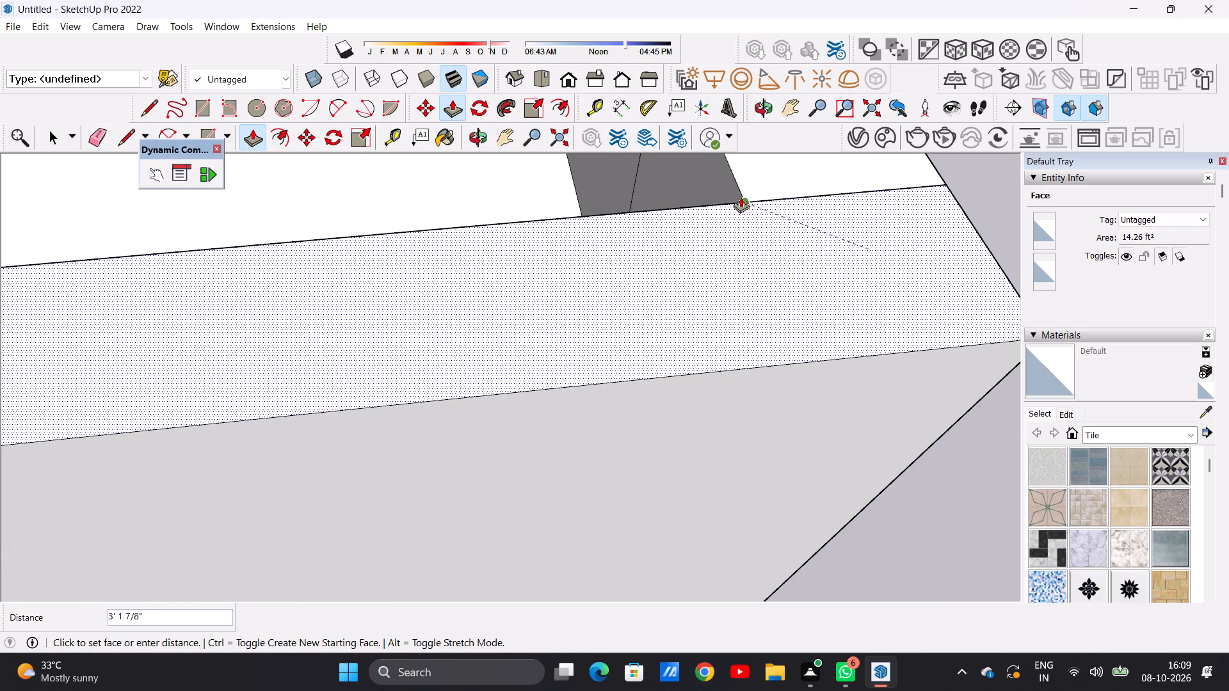
pyautogui.click(741, 195)
pyautogui.press('space')
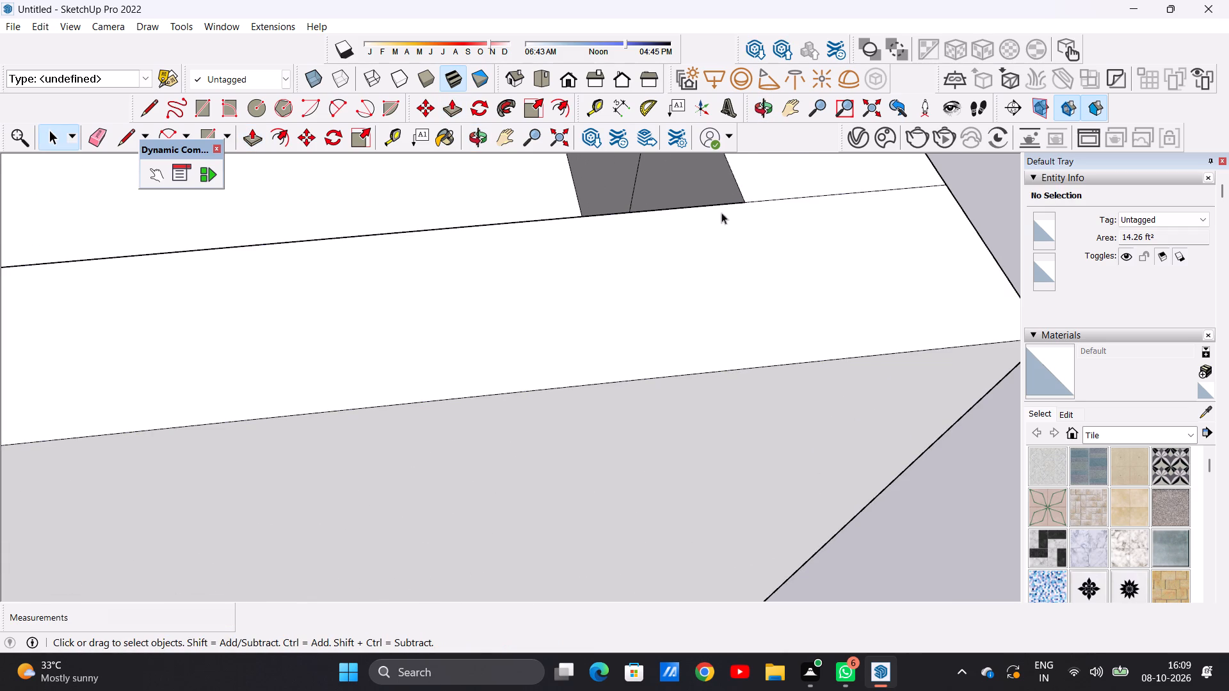
# Examine the new roof parapet above the balconies and the building's whole front facade from above and at eye level.
pyautogui.scroll(-13, 908, 248)
pyautogui.moveTo(926, 317); pyautogui.dragTo(824, 230, button='middle')
pyautogui.scroll(-15, 835, 262)
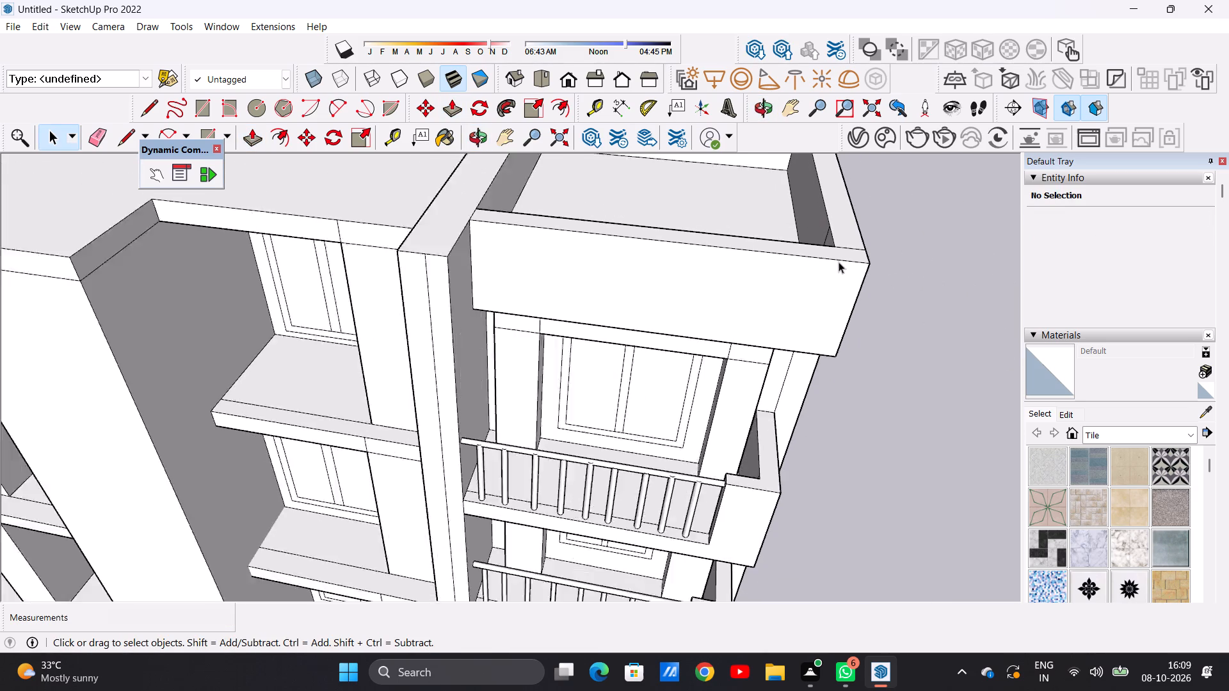
pyautogui.scroll(-9, 839, 262)
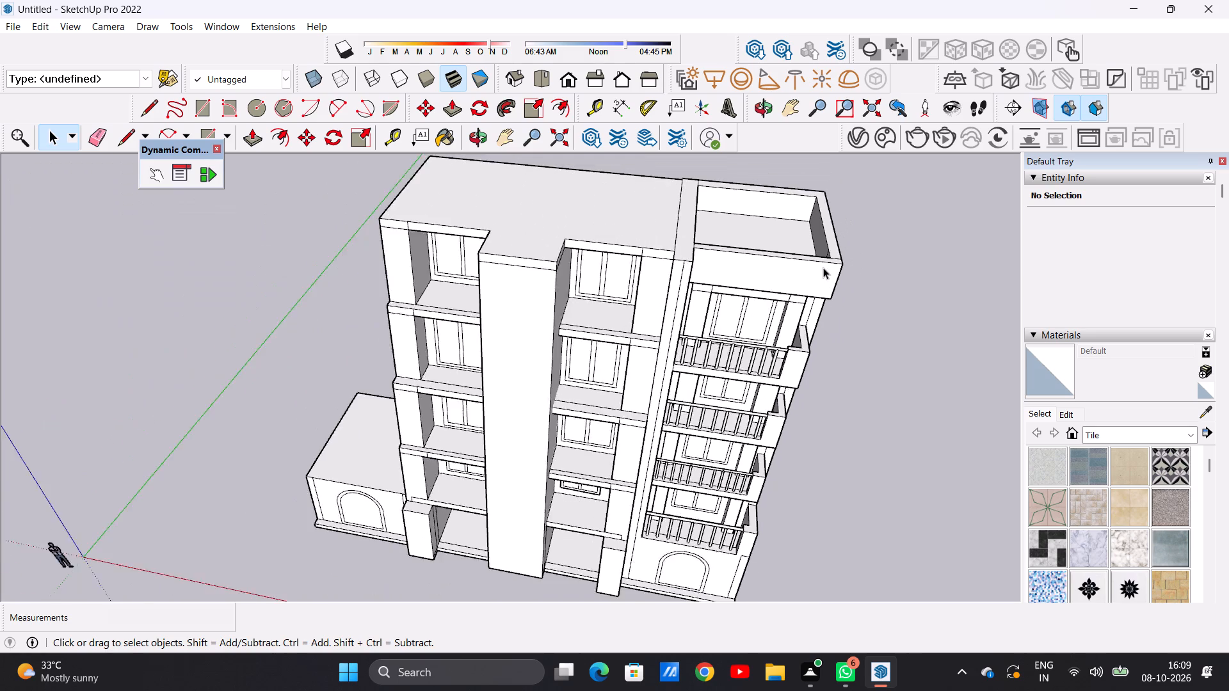
pyautogui.scroll(-3, 823, 267)
pyautogui.moveTo(819, 313); pyautogui.dragTo(793, 208, button='middle')
pyautogui.scroll(5, 817, 264)
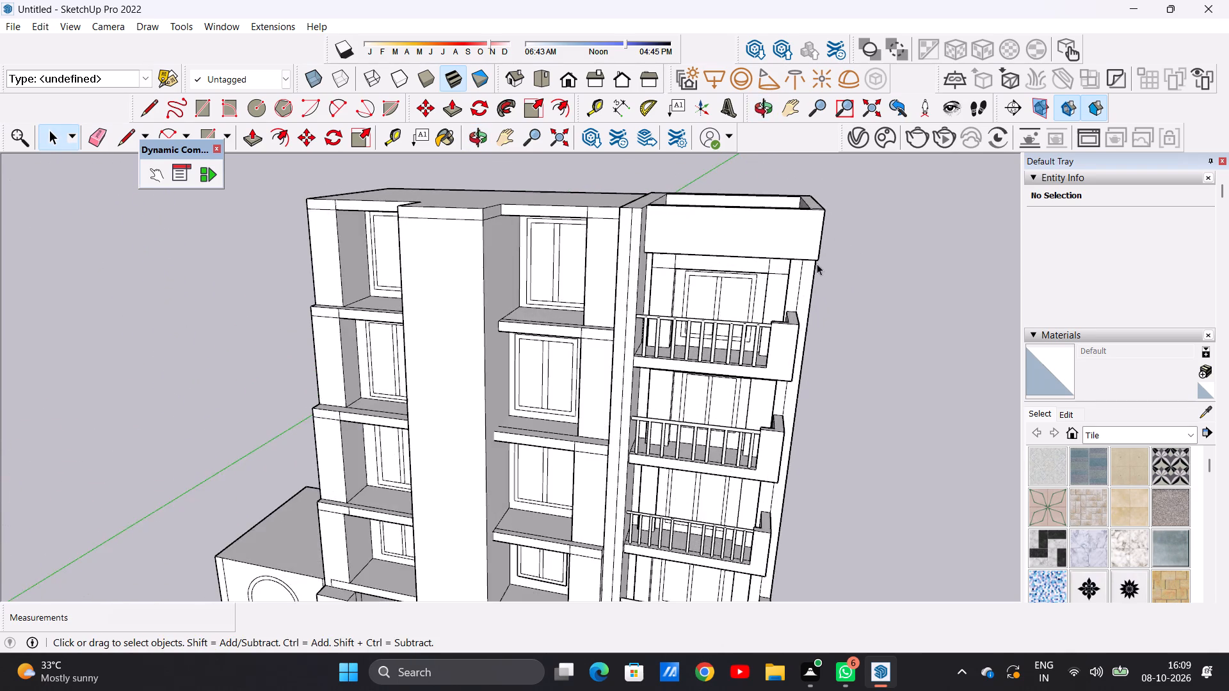
pyautogui.moveTo(791, 301); pyautogui.dragTo(744, 241, button='middle')
pyautogui.scroll(-2, 730, 267)
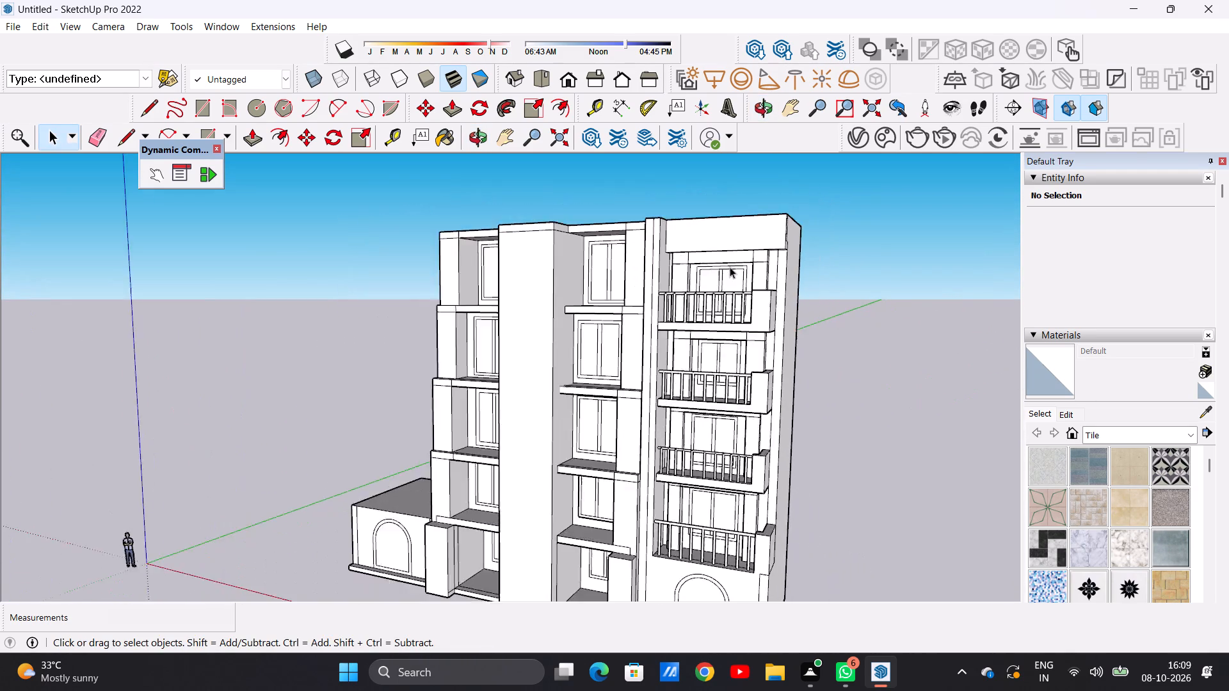
pyautogui.scroll(-6, 730, 267)
pyautogui.scroll(2, 714, 283)
pyautogui.scroll(-1, 708, 285)
pyautogui.scroll(2, 700, 286)
pyautogui.moveTo(639, 289); pyautogui.dragTo(733, 282, button='middle')
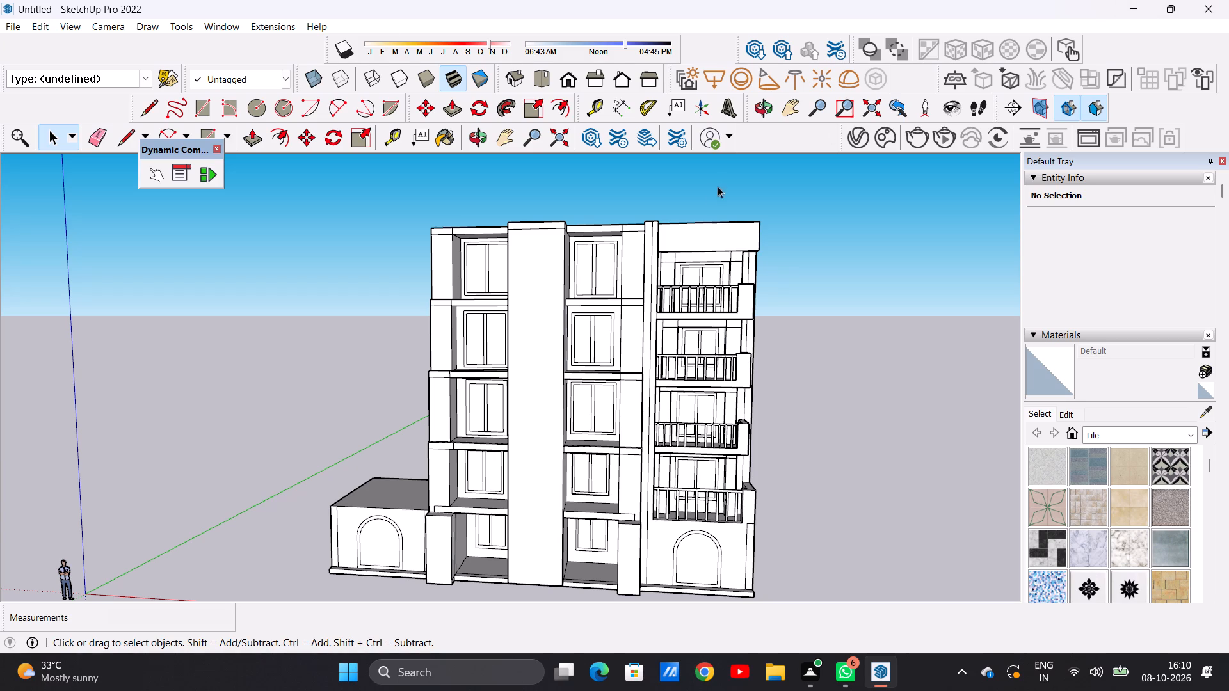
pyautogui.scroll(-9, 843, 276)
pyautogui.scroll(6, 679, 289)
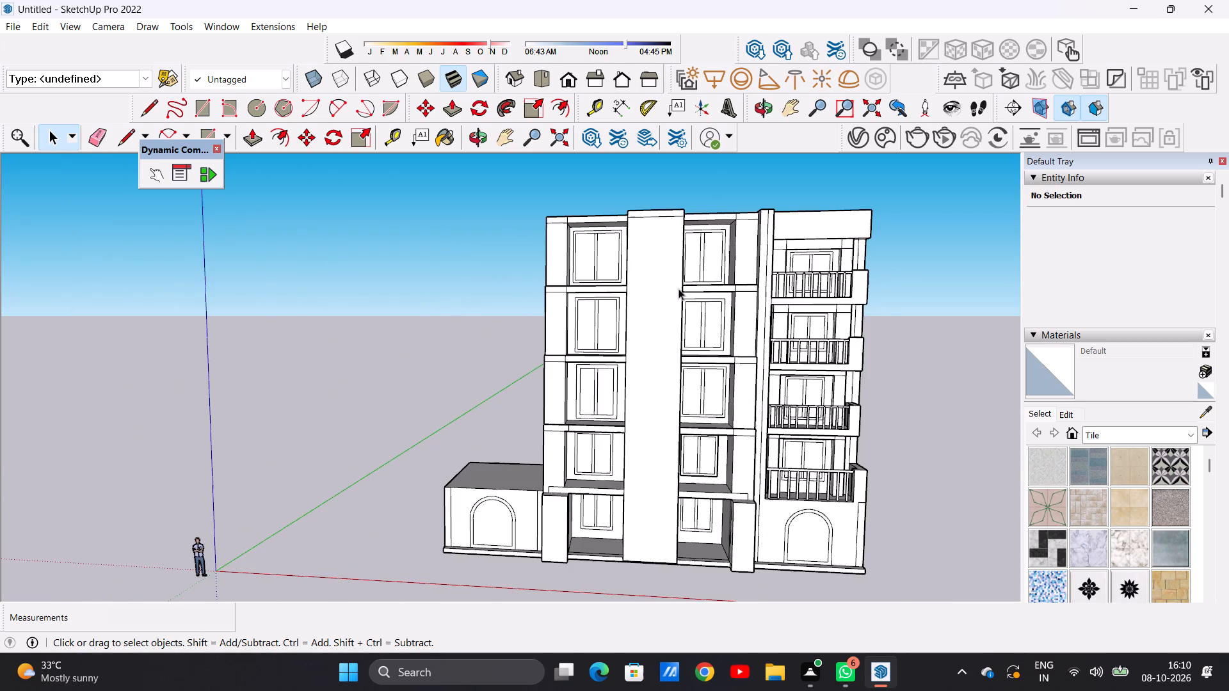
pyautogui.scroll(2, 679, 289)
pyautogui.moveTo(734, 379); pyautogui.dragTo(740, 345, button='middle')
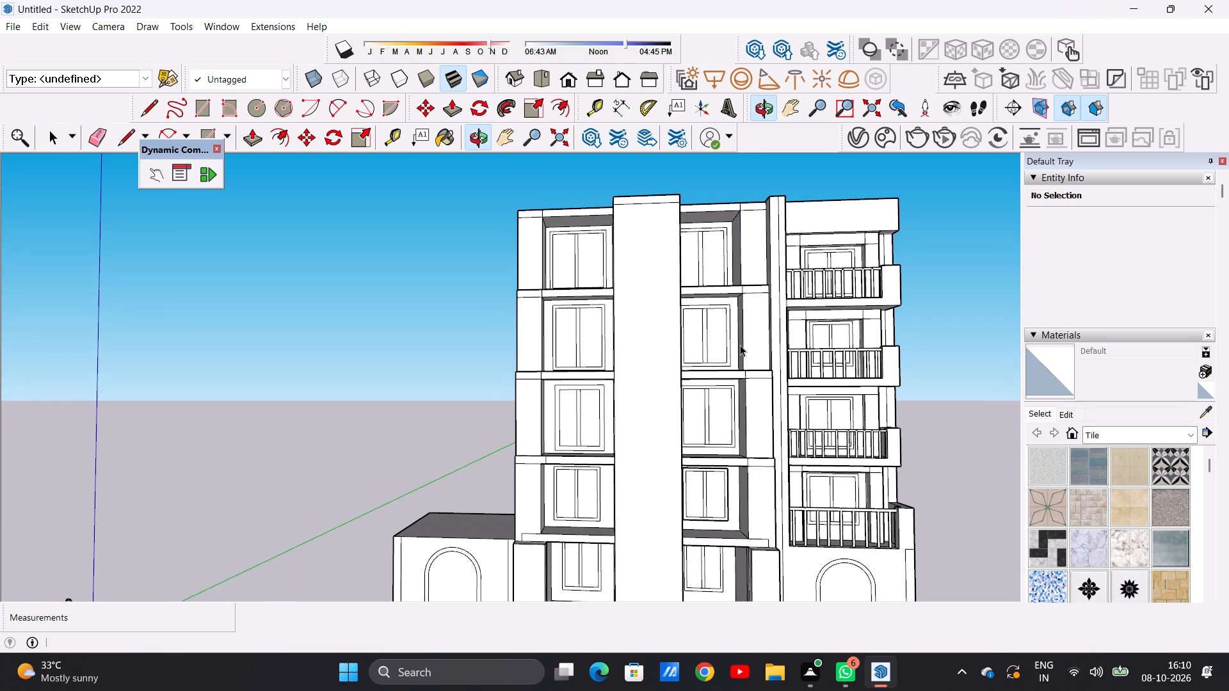
pyautogui.scroll(-6, 734, 361)
pyautogui.scroll(1, 769, 340)
pyautogui.scroll(-1, 769, 340)
pyautogui.scroll(1, 769, 340)
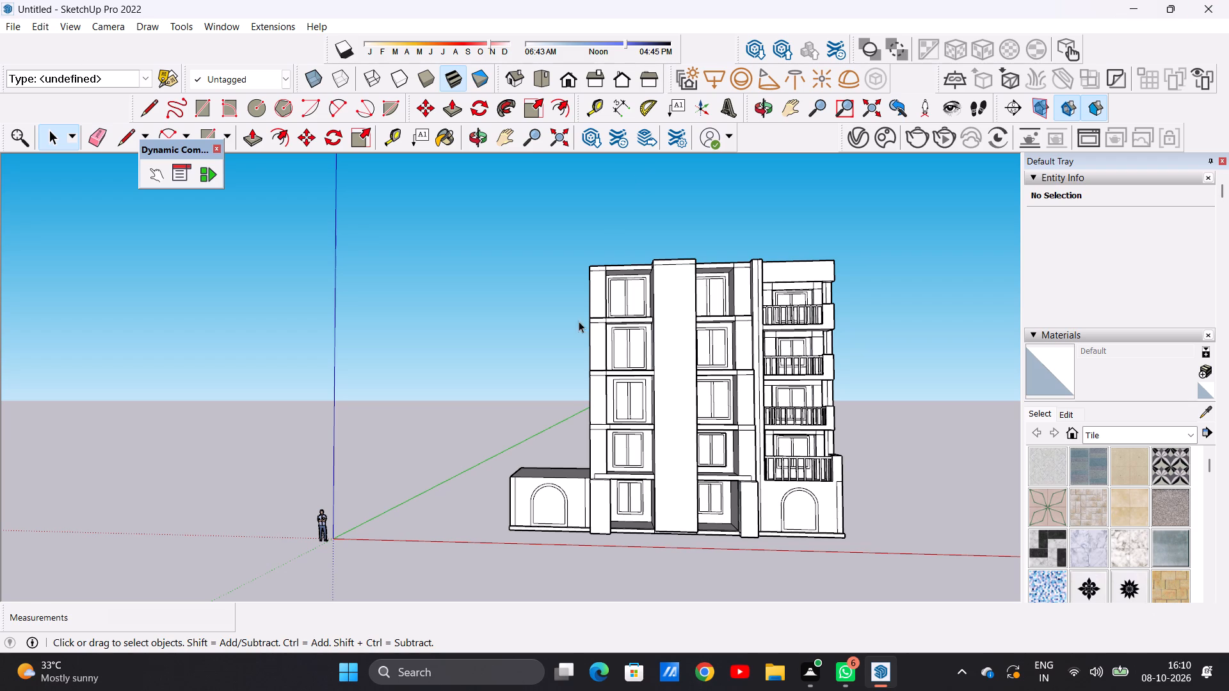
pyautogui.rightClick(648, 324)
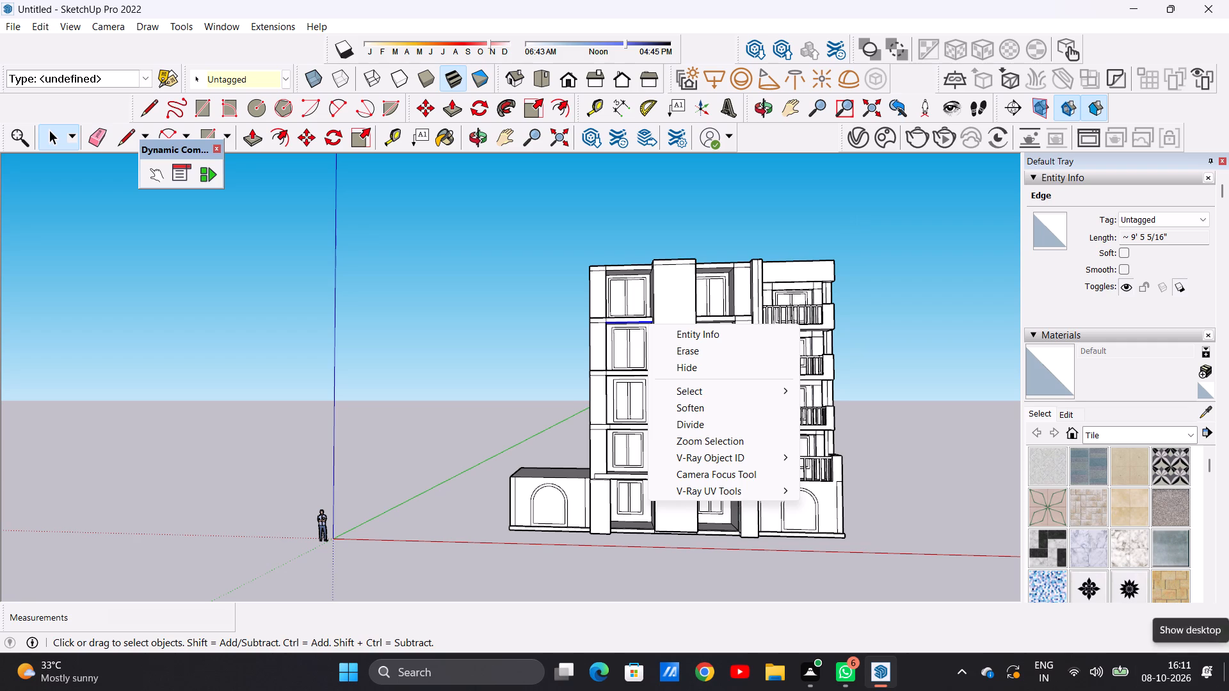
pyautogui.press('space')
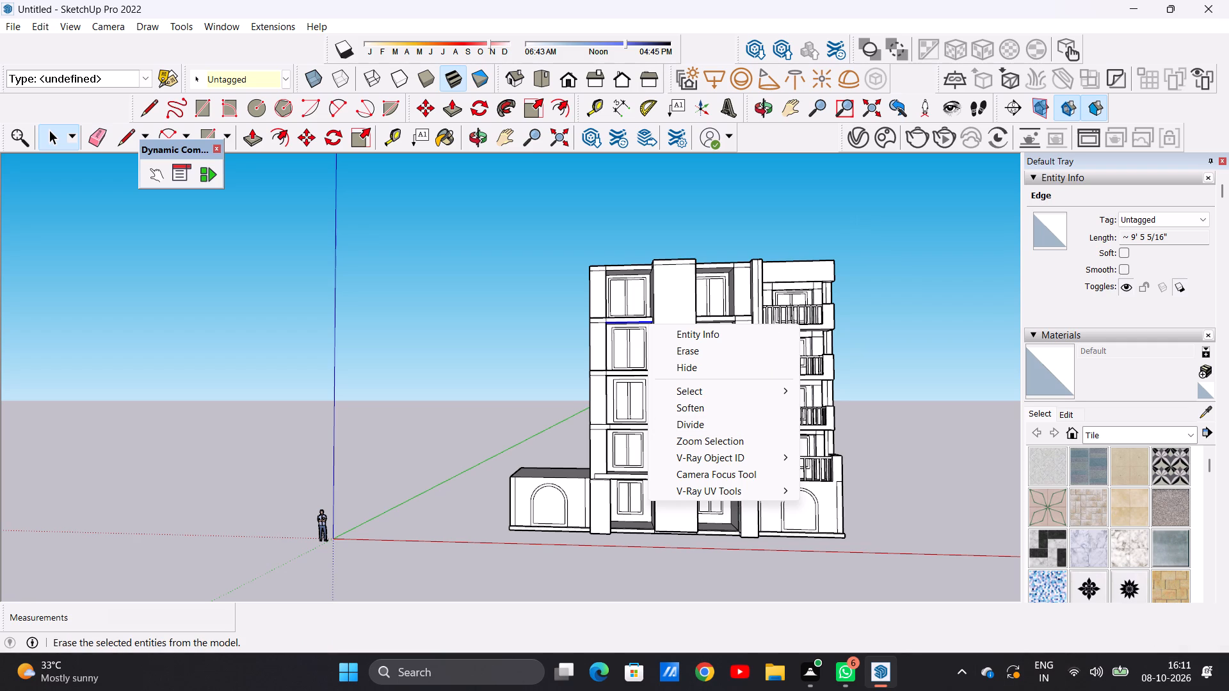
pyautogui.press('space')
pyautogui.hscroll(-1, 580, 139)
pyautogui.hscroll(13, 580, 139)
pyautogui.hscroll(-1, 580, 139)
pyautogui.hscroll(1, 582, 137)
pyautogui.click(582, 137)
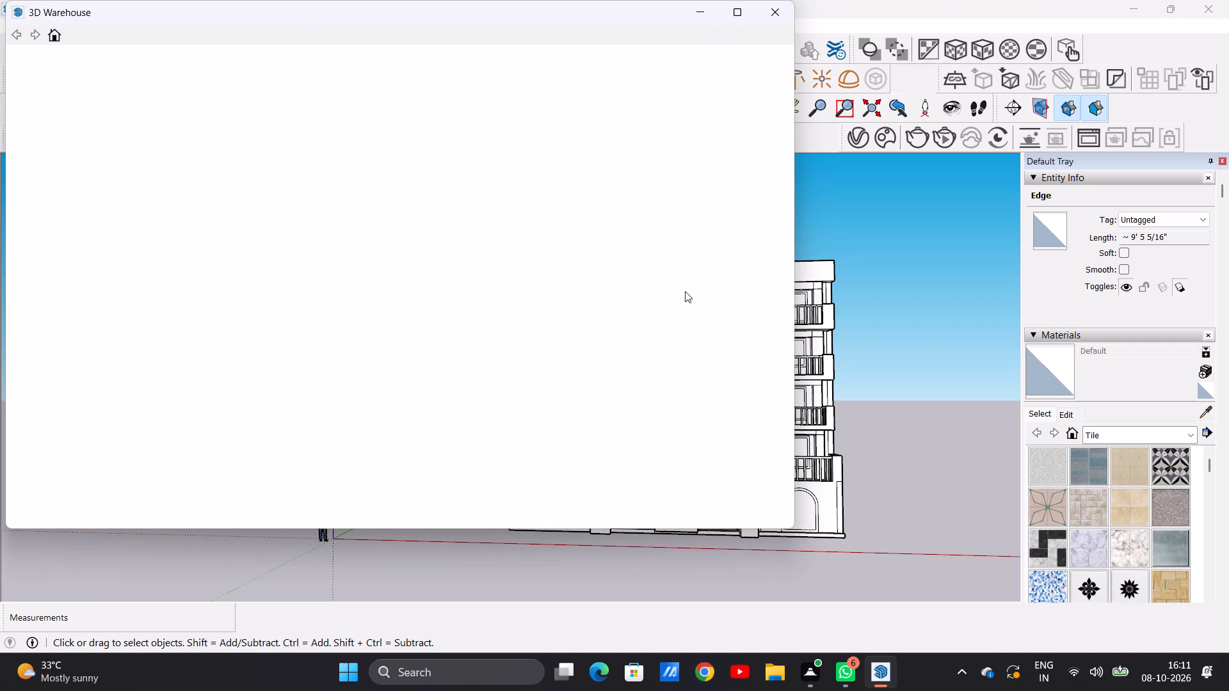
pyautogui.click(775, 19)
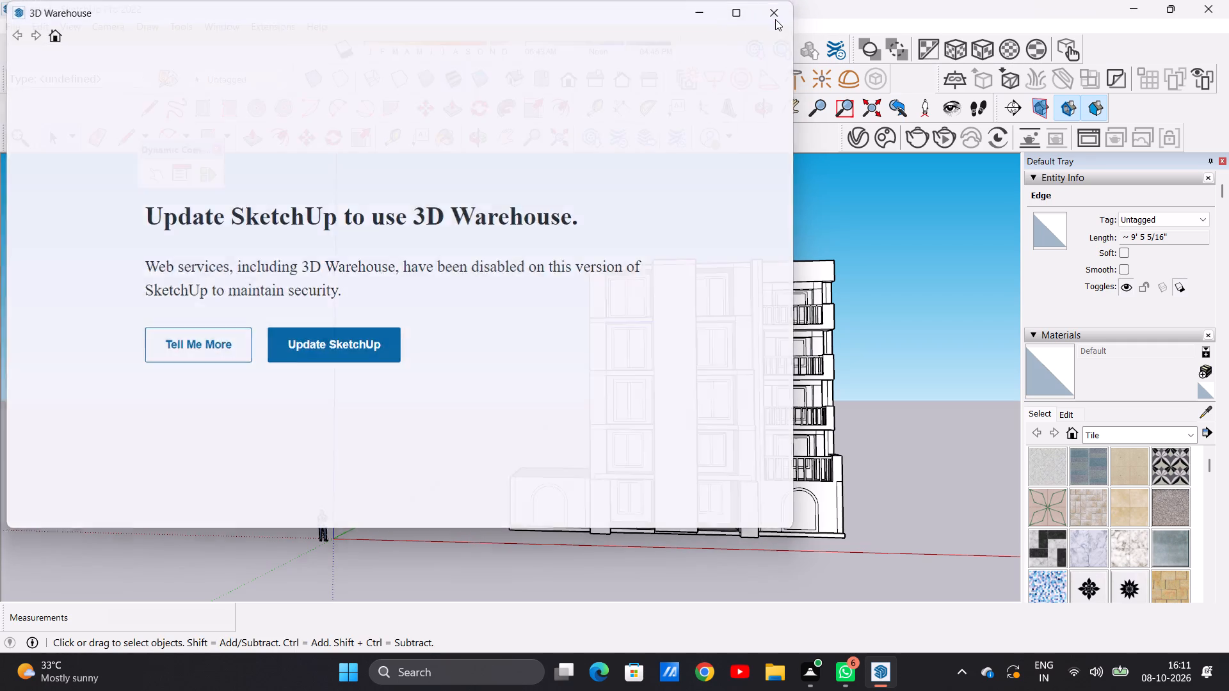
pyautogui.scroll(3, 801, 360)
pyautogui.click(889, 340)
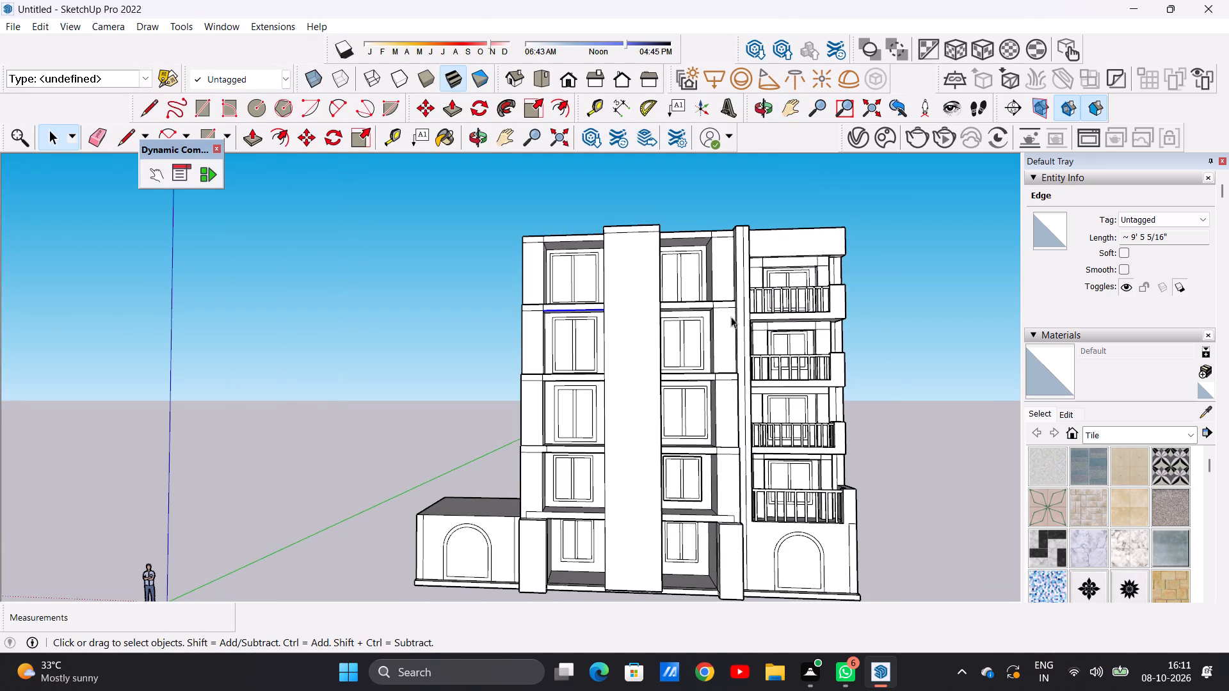
# Examine the full front facade, comparing the window bays, central column and balcony stack.
pyautogui.scroll(3, 711, 315)
pyautogui.scroll(-8, 712, 312)
pyautogui.scroll(7, 780, 303)
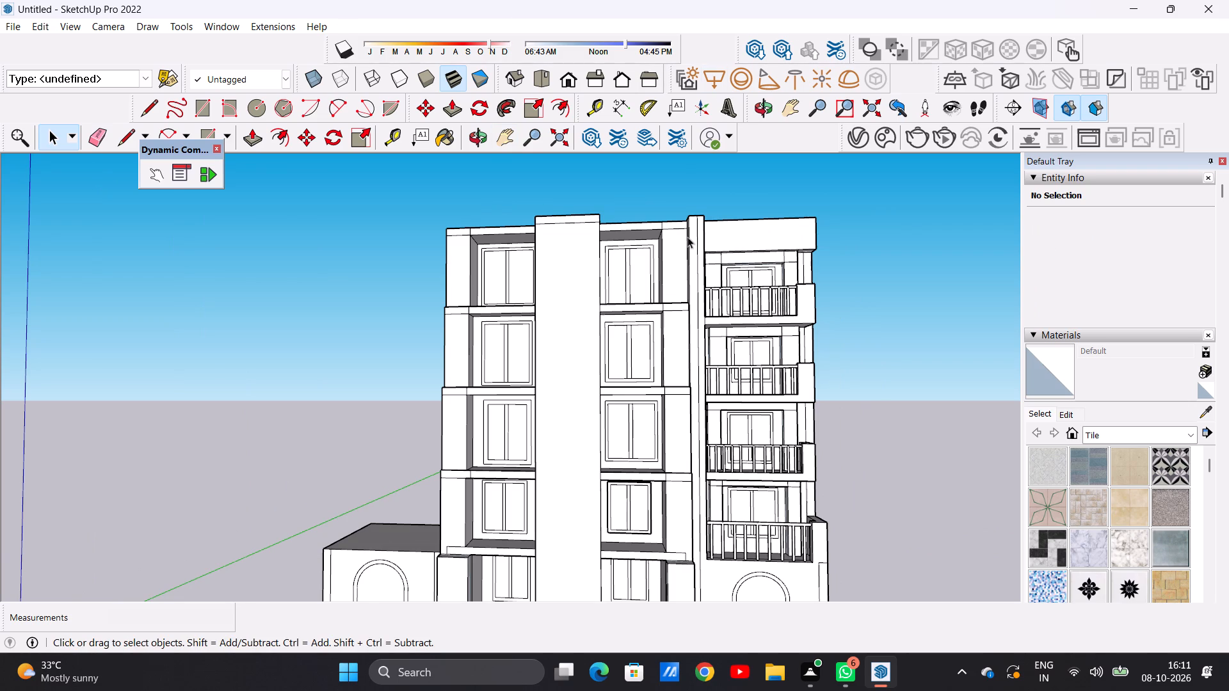
pyautogui.scroll(-8, 687, 243)
pyautogui.scroll(1, 641, 351)
pyautogui.scroll(-1, 641, 351)
pyautogui.scroll(4, 641, 351)
pyautogui.scroll(-3, 643, 336)
pyautogui.moveTo(565, 379); pyautogui.dragTo(565, 380, button='middle')
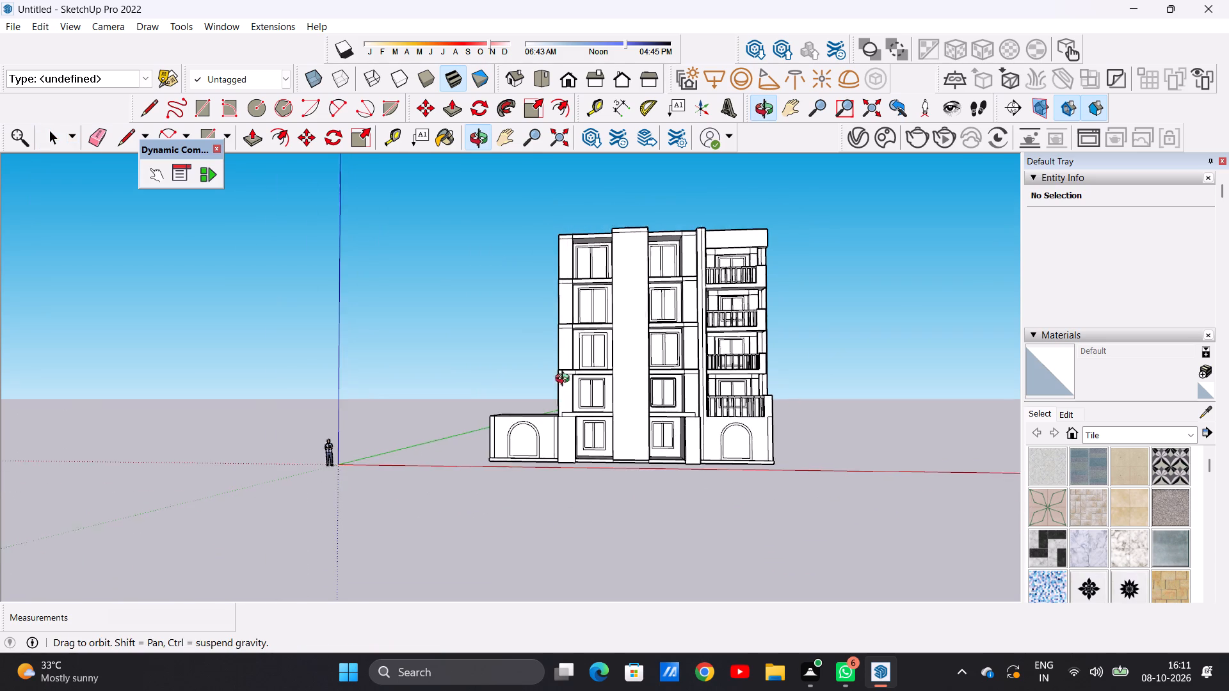
pyautogui.moveTo(565, 380); pyautogui.dragTo(708, 452, button='middle')
pyautogui.moveTo(554, 404); pyautogui.dragTo(397, 355, button='middle')
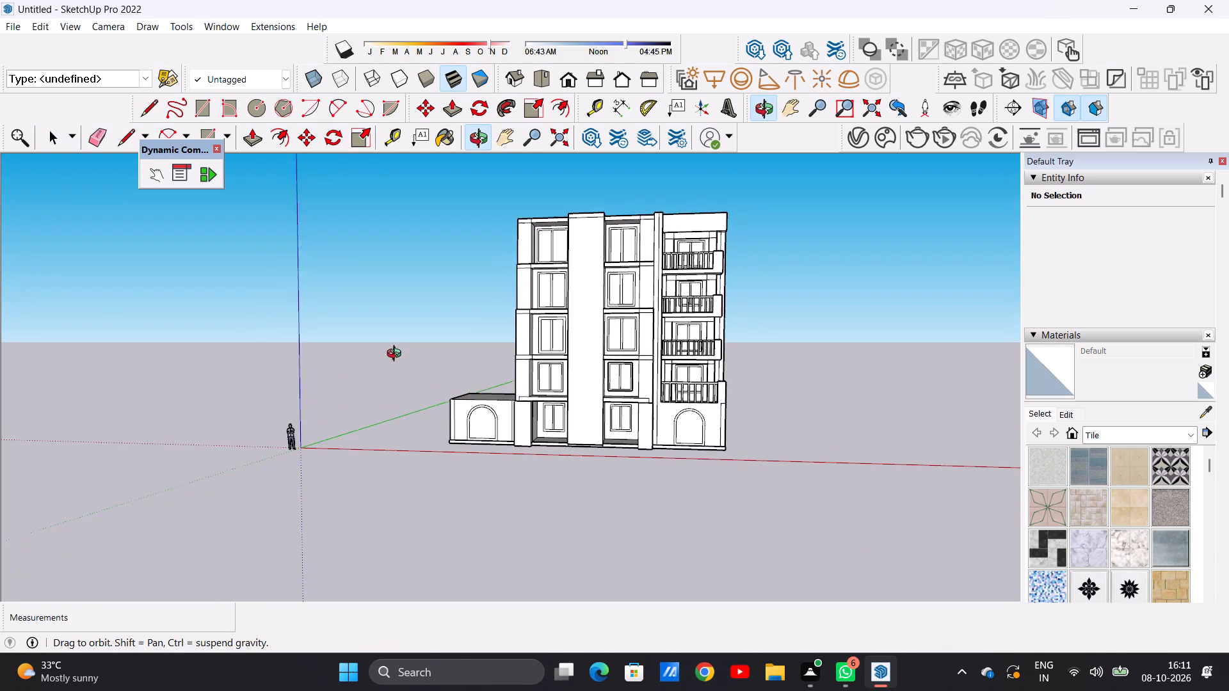
pyautogui.moveTo(397, 355); pyautogui.dragTo(396, 354, button='middle')
pyautogui.scroll(5, 524, 378)
pyautogui.scroll(-3, 524, 378)
pyautogui.moveTo(518, 385); pyautogui.dragTo(557, 399, button='middle')
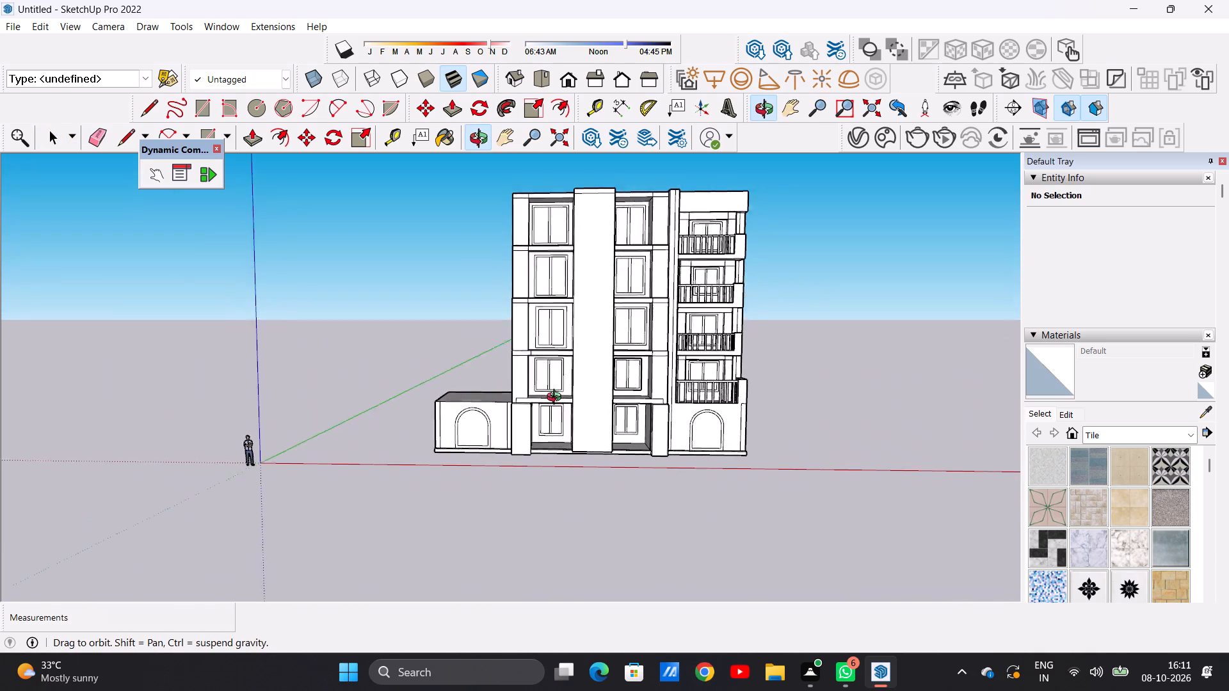
pyautogui.moveTo(557, 399); pyautogui.dragTo(562, 433, button='middle')
pyautogui.scroll(4, 510, 405)
# Examine the single-storey side wing with the arched opening, its flat roof and the adjoining side wall from several angles.
pyautogui.moveTo(499, 398); pyautogui.dragTo(660, 451, button='middle')
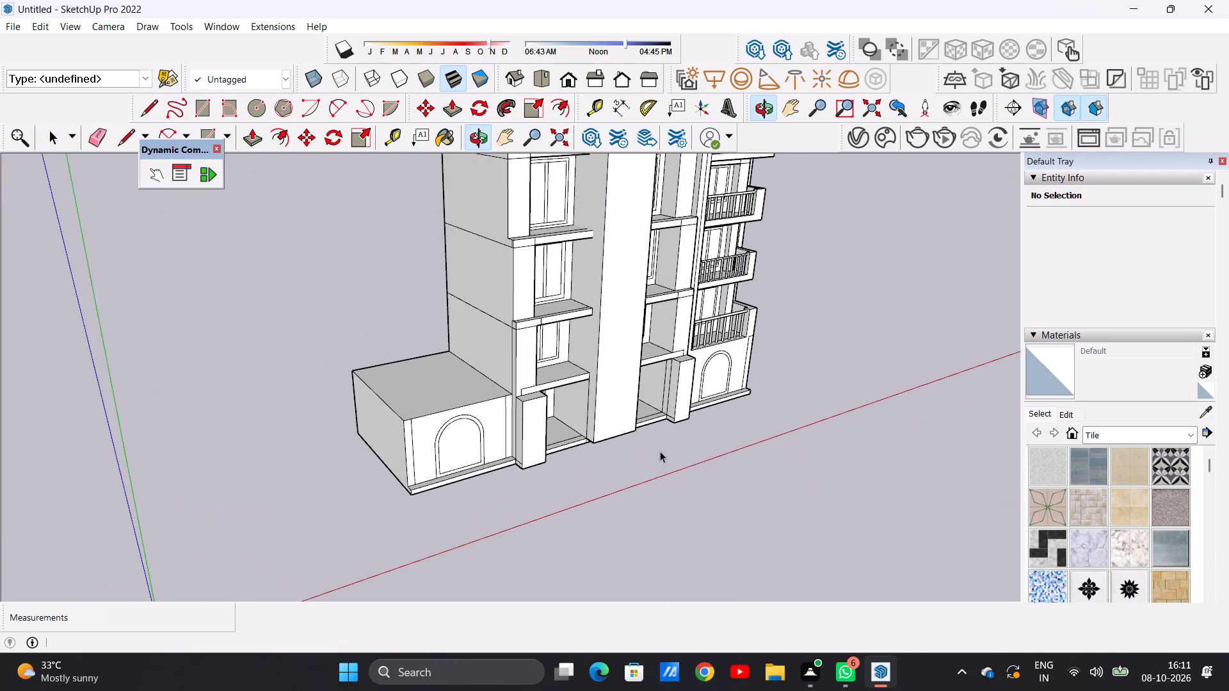
pyautogui.scroll(5, 492, 393)
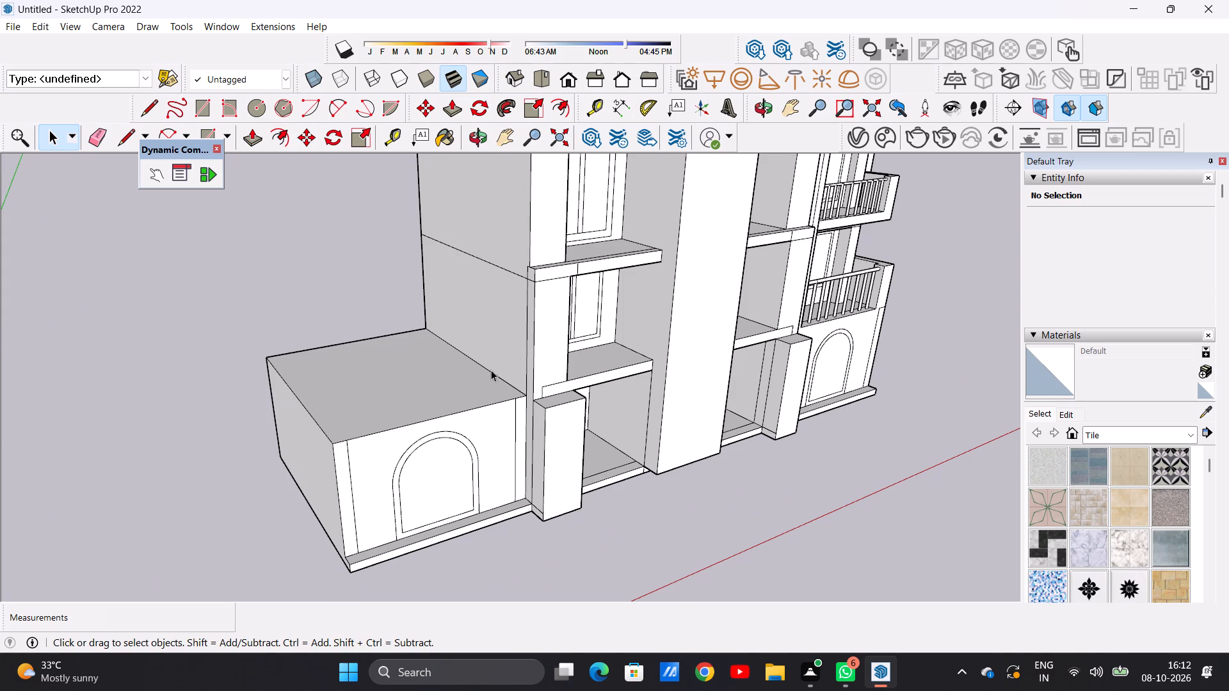
pyautogui.scroll(-2, 497, 371)
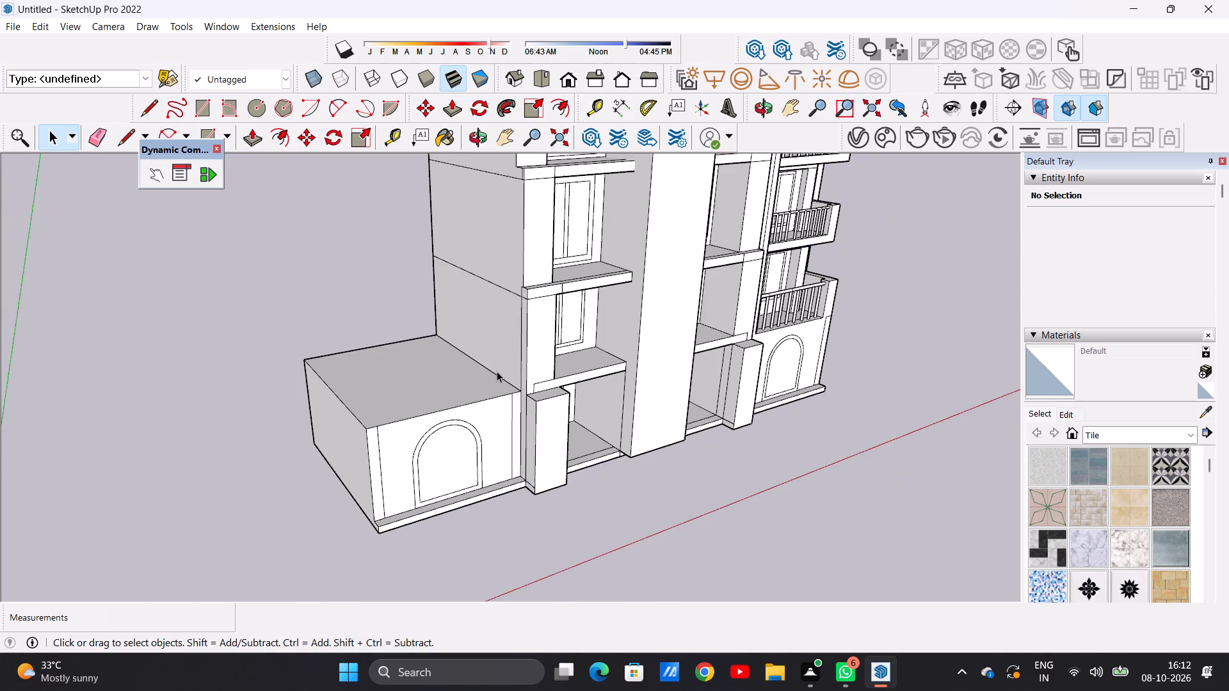
pyautogui.scroll(-15, 497, 371)
pyautogui.moveTo(542, 365); pyautogui.dragTo(508, 326, button='middle')
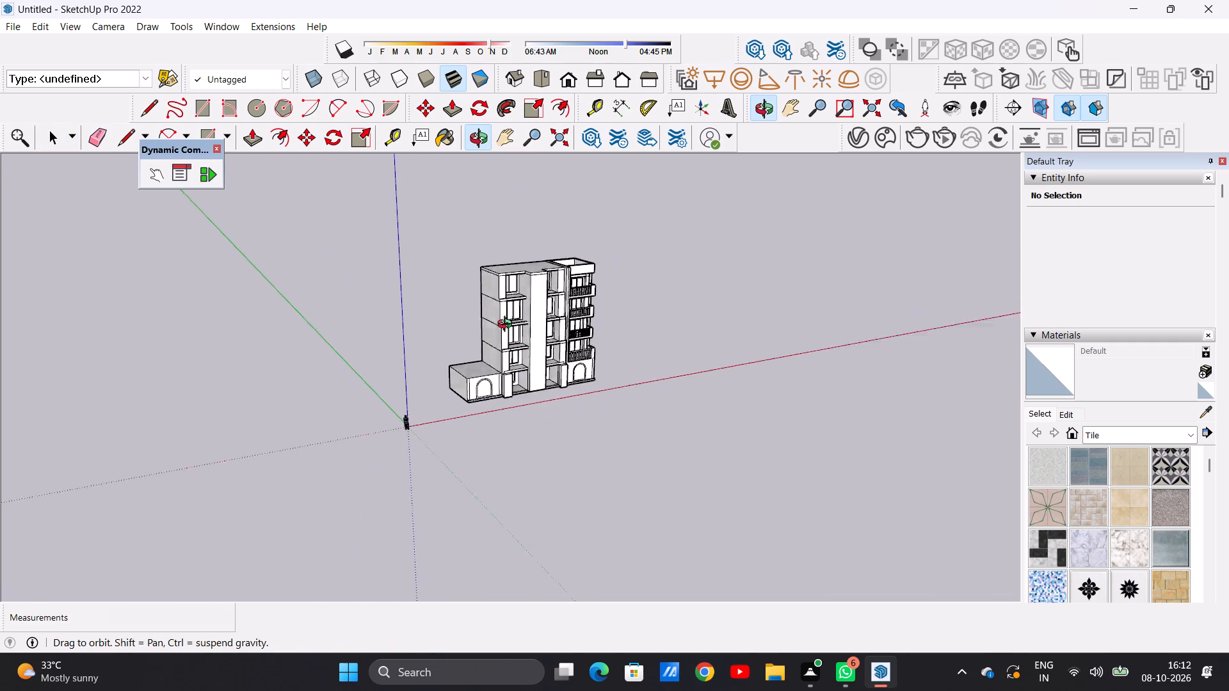
pyautogui.moveTo(508, 326); pyautogui.dragTo(365, 289, button='middle')
pyautogui.scroll(11, 528, 342)
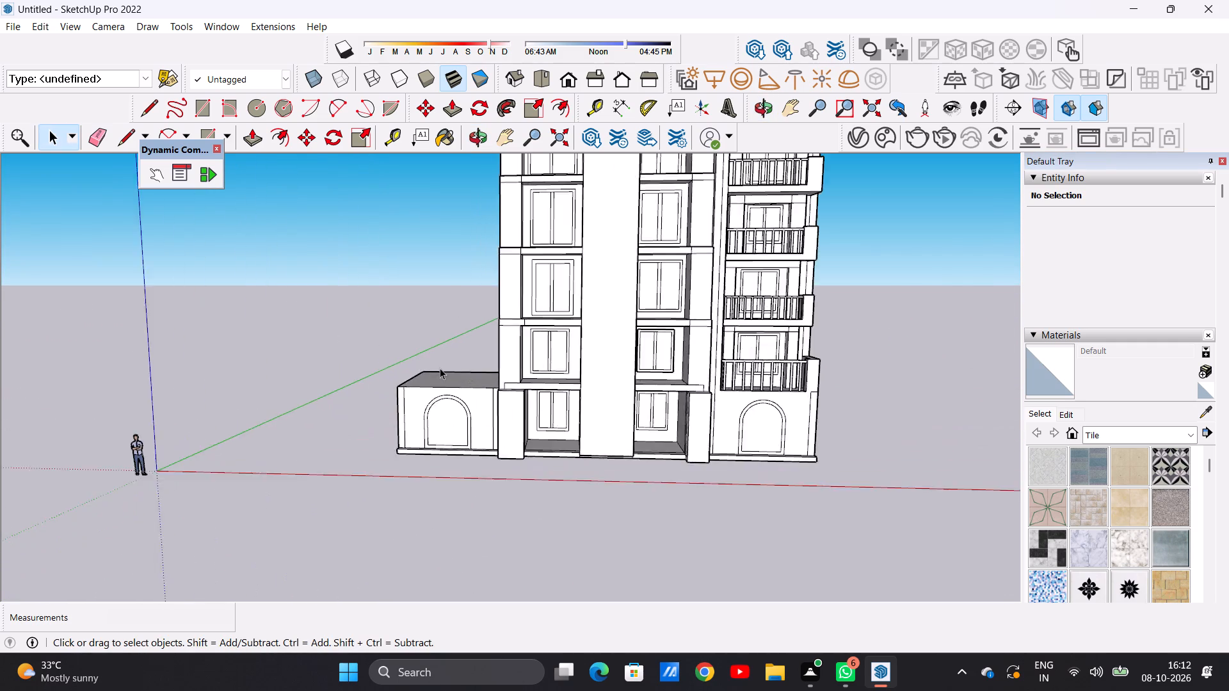
pyautogui.scroll(5, 440, 368)
pyautogui.moveTo(433, 372); pyautogui.dragTo(559, 524, button='middle')
pyautogui.scroll(-4, 516, 450)
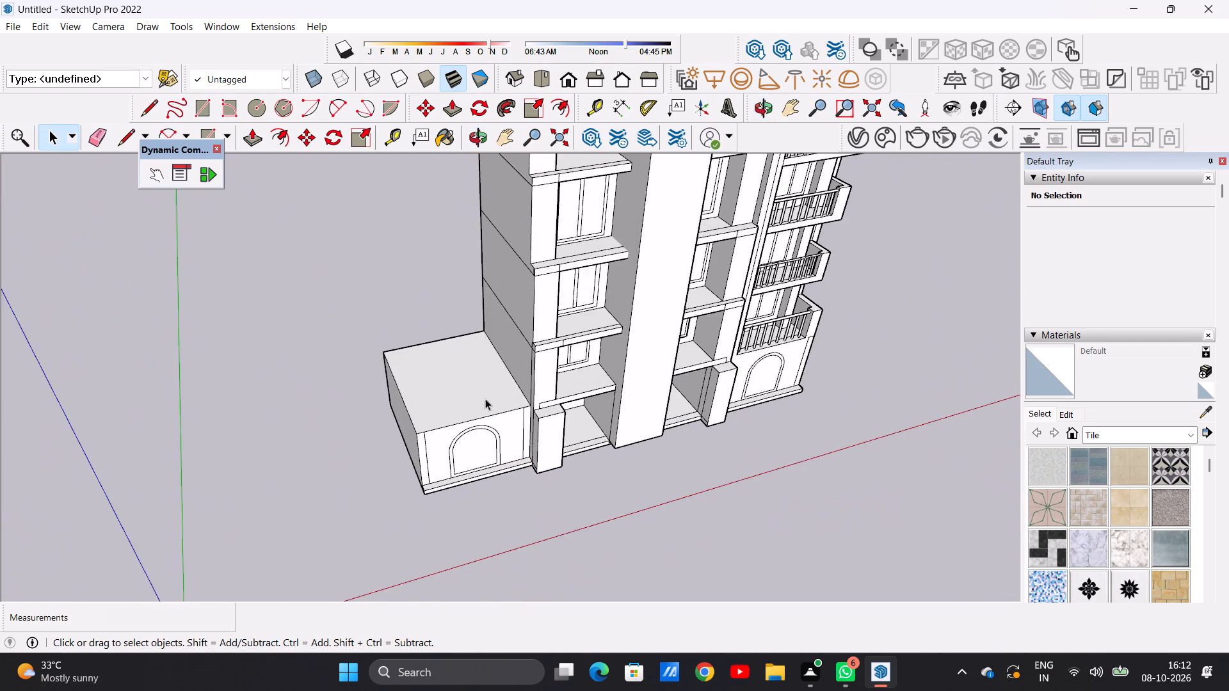
pyautogui.scroll(4, 455, 351)
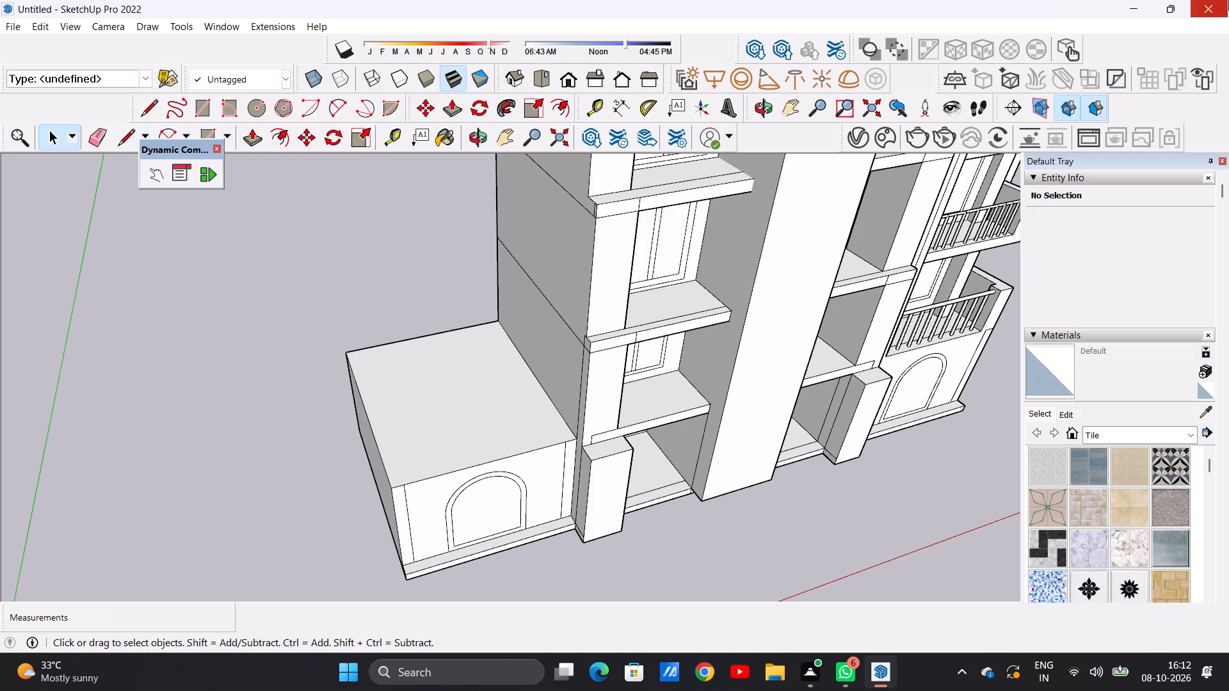
pyautogui.scroll(-11, 685, 279)
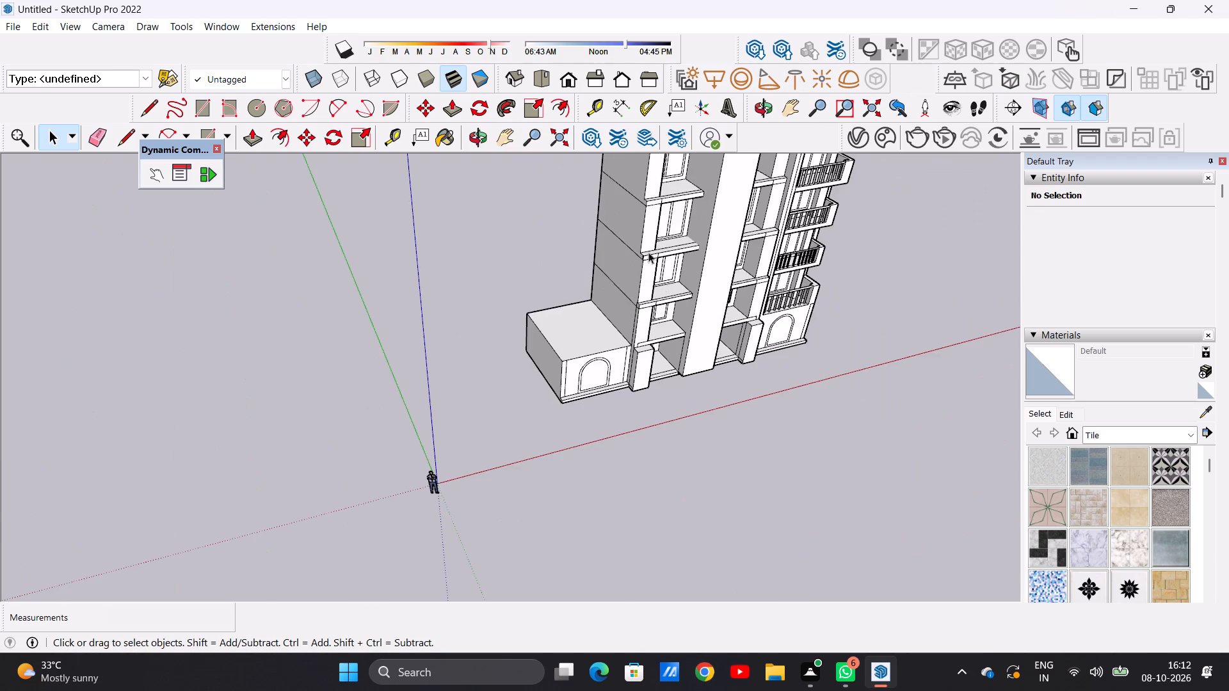
pyautogui.scroll(-7, 644, 261)
pyautogui.scroll(1, 702, 234)
pyautogui.scroll(-1, 701, 233)
pyautogui.scroll(12, 696, 233)
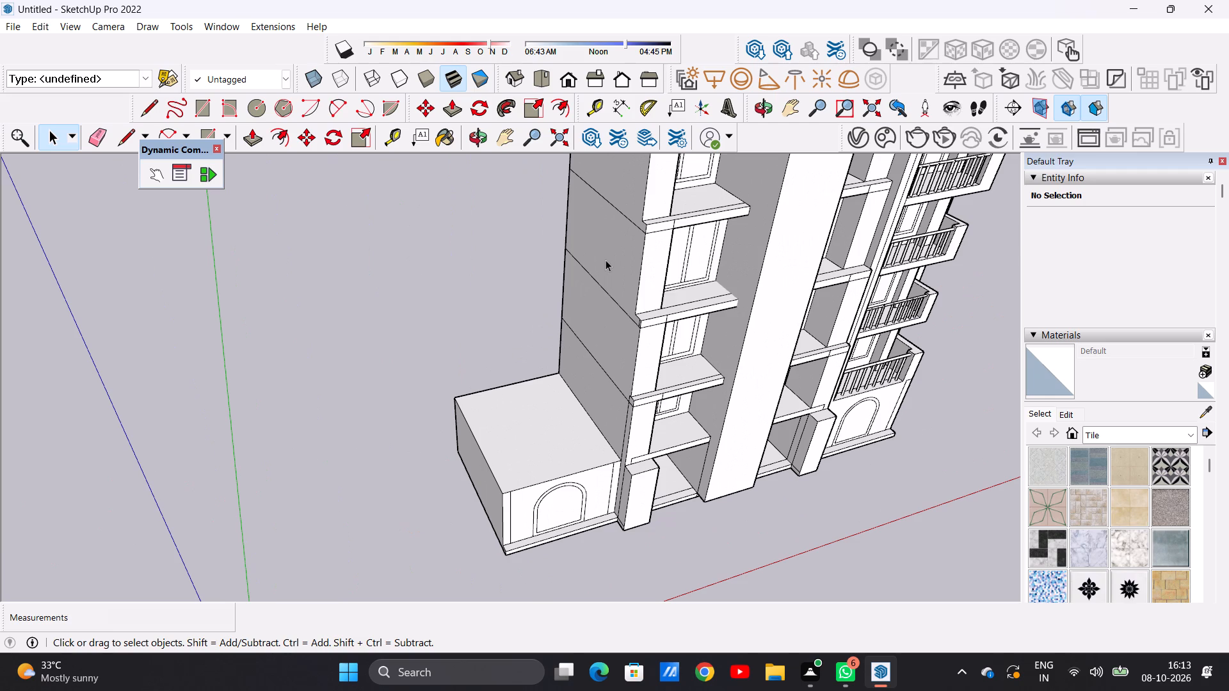
pyautogui.scroll(-3, 479, 425)
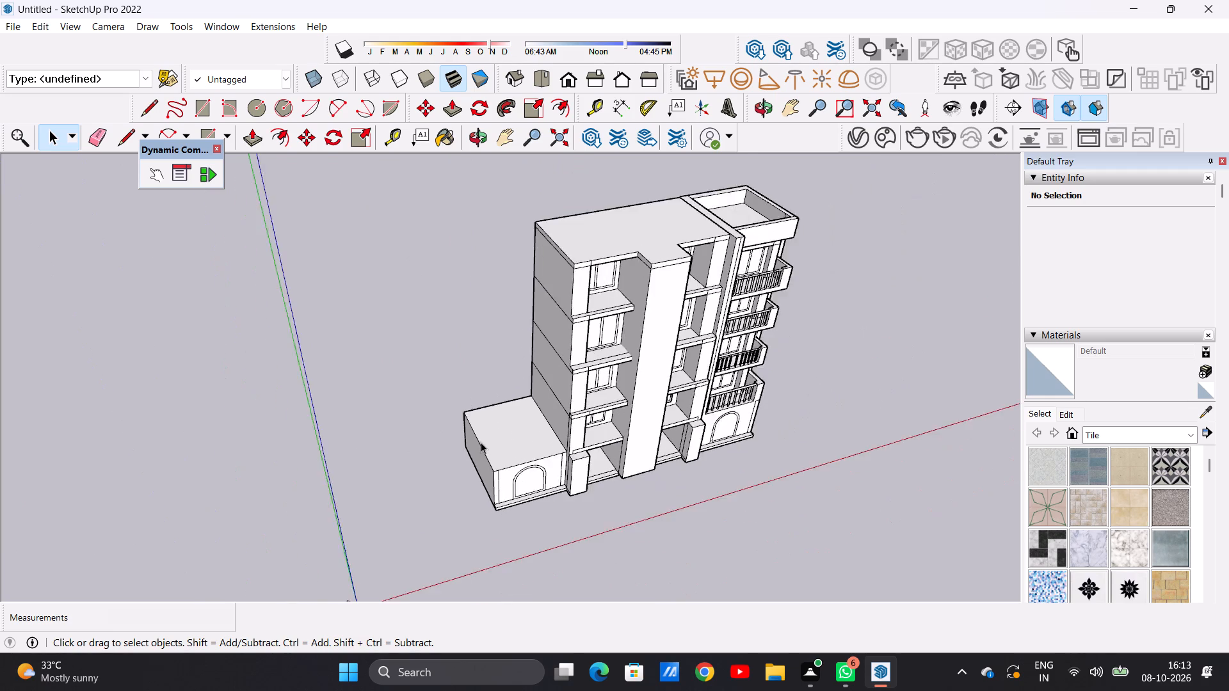
pyautogui.scroll(-7, 481, 442)
pyautogui.moveTo(501, 429); pyautogui.dragTo(519, 395, button='middle')
pyautogui.scroll(9, 518, 424)
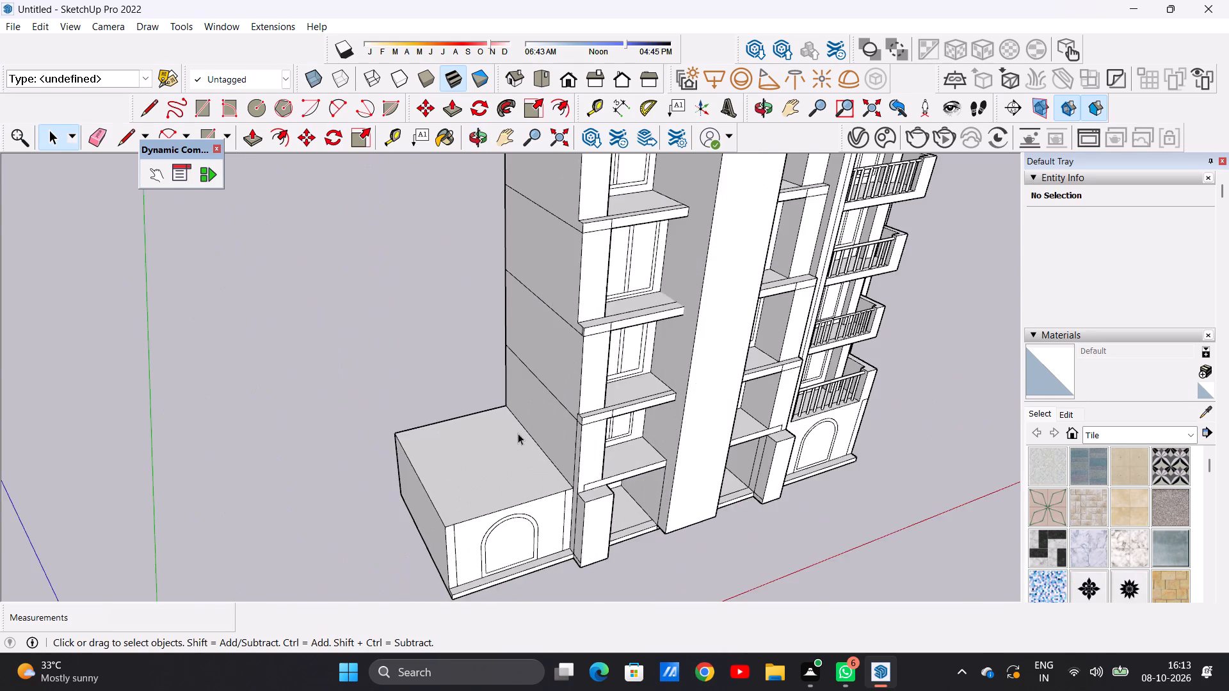
pyautogui.scroll(7, 518, 433)
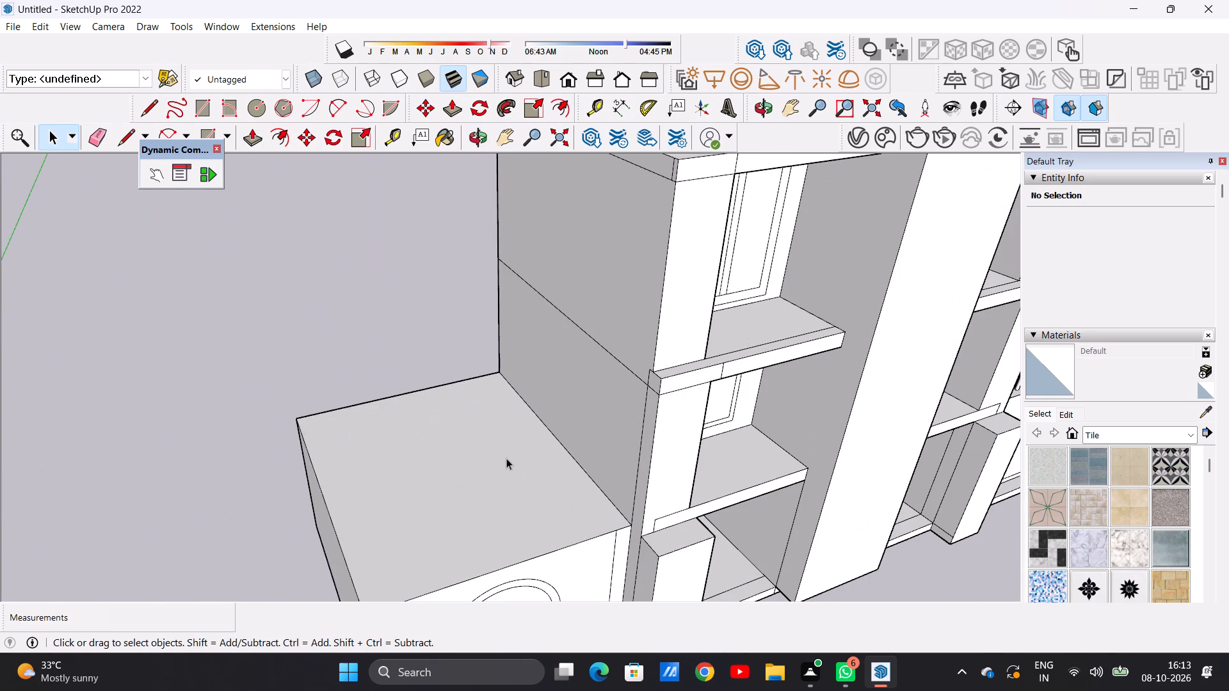
pyautogui.scroll(-9, 508, 440)
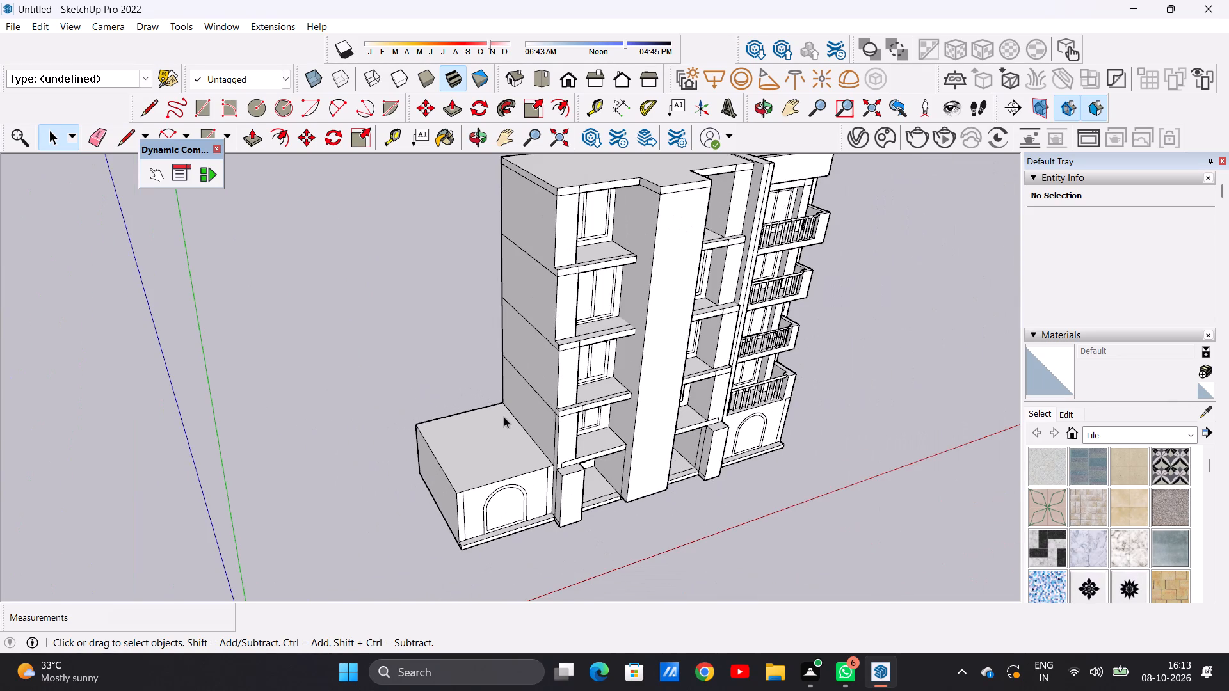
pyautogui.moveTo(501, 441); pyautogui.dragTo(425, 422, button='middle')
pyautogui.scroll(3, 470, 440)
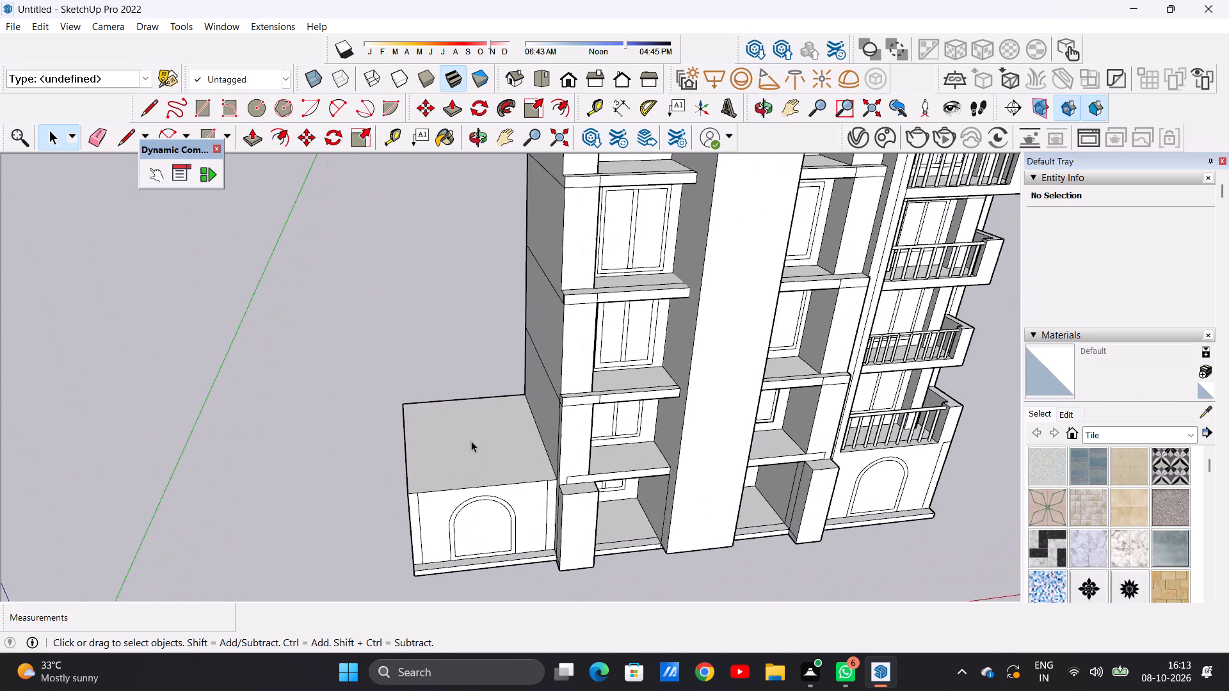
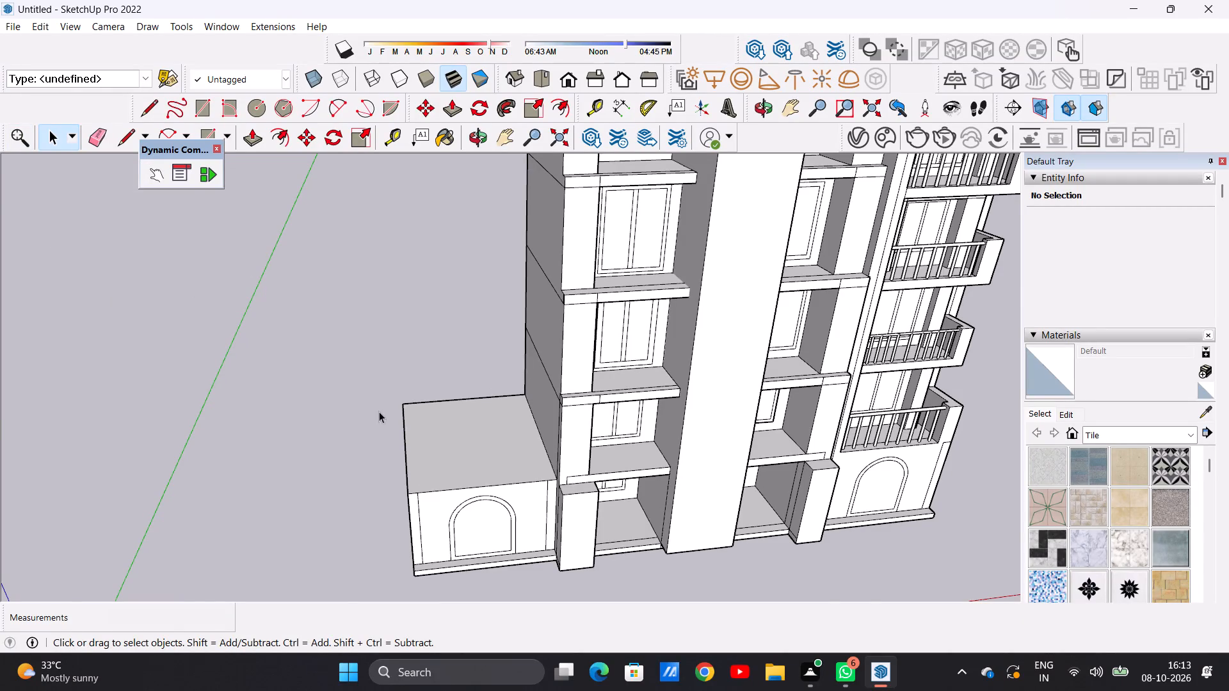
# Offset the outline of the side wing's flat roof inward by 9".
pyautogui.scroll(-4, 471, 456)
pyautogui.scroll(6, 483, 520)
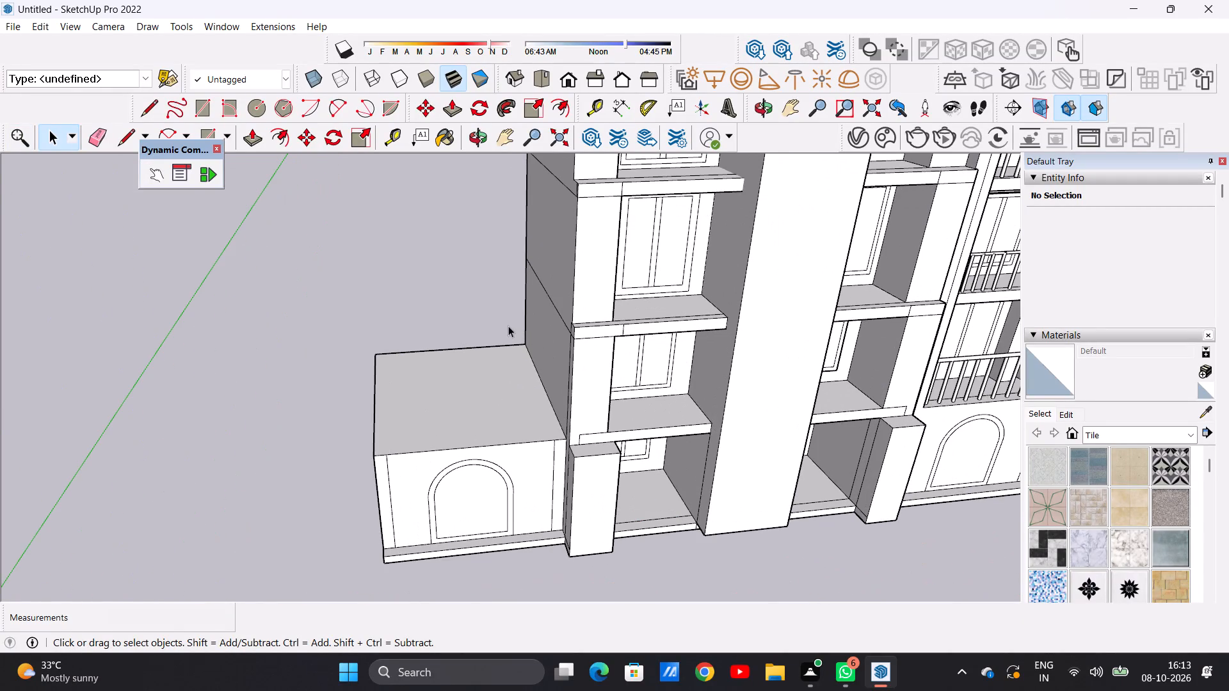
pyautogui.scroll(-4, 479, 377)
pyautogui.moveTo(493, 374); pyautogui.dragTo(492, 373, button='middle')
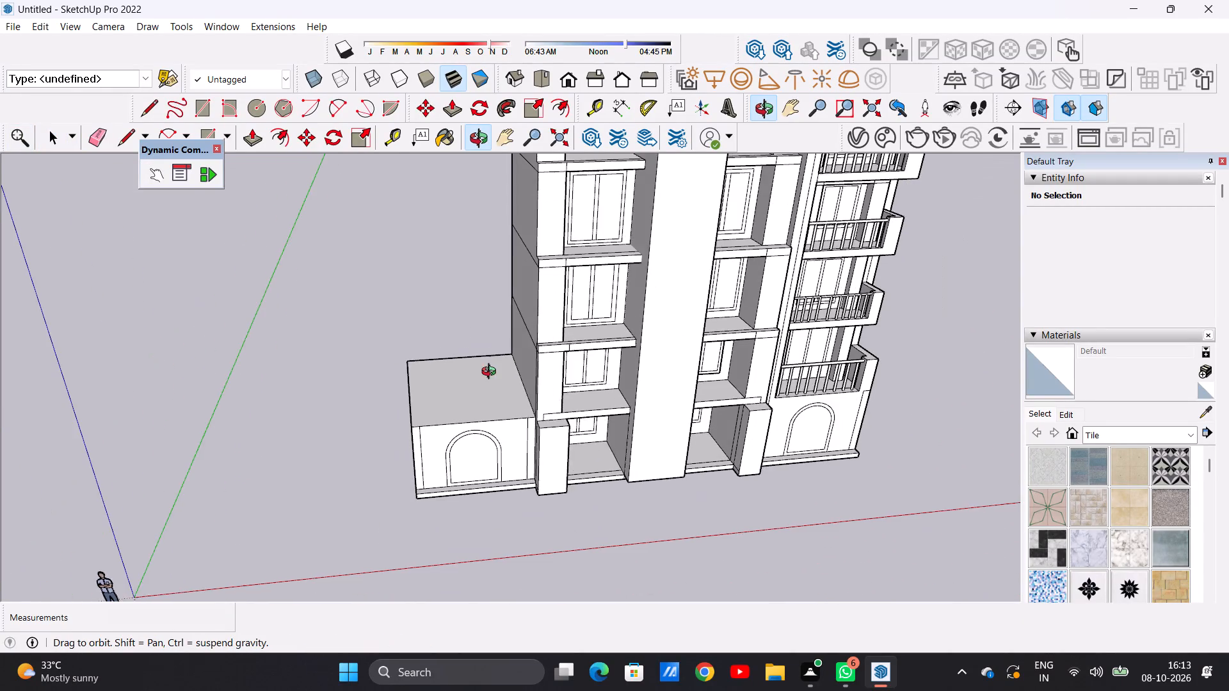
pyautogui.moveTo(492, 373); pyautogui.dragTo(447, 450, button='middle')
pyautogui.scroll(11, 494, 388)
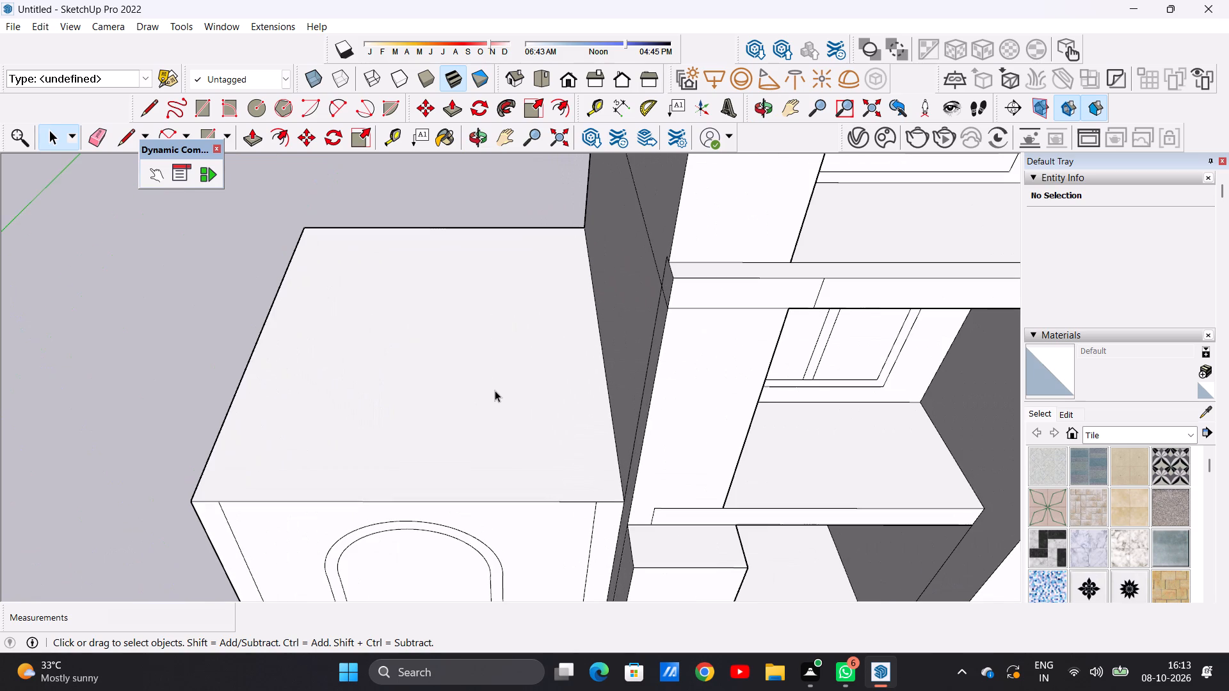
pyautogui.press('o')
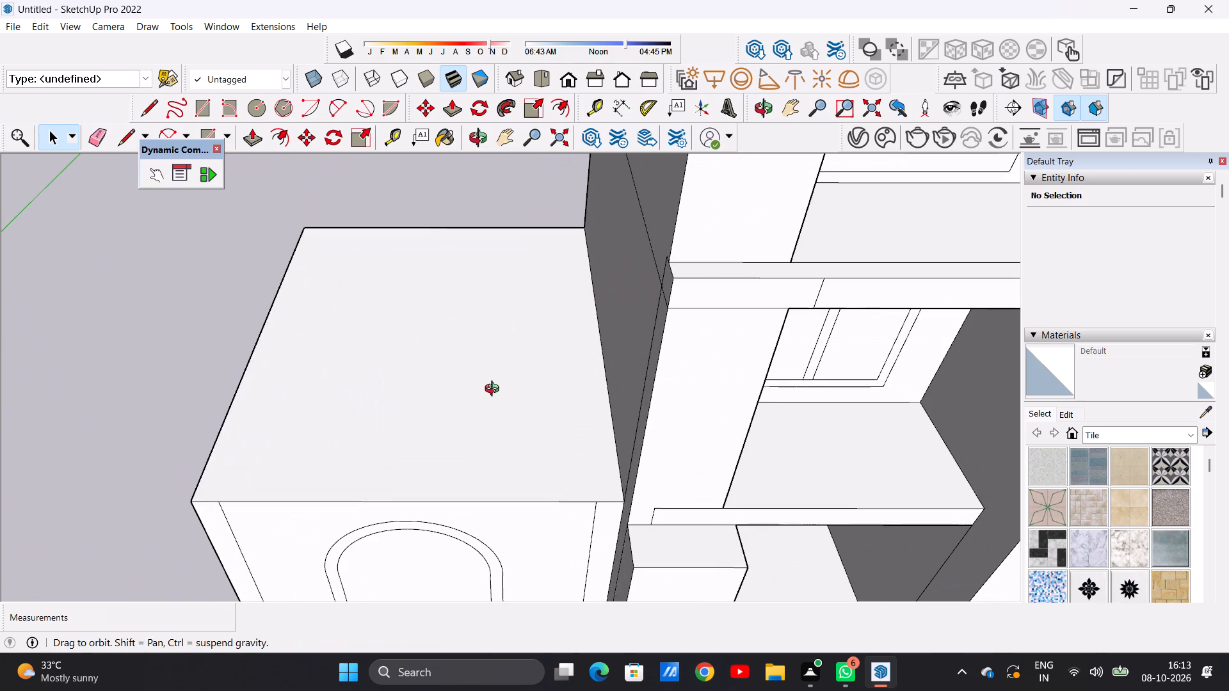
pyautogui.press('f')
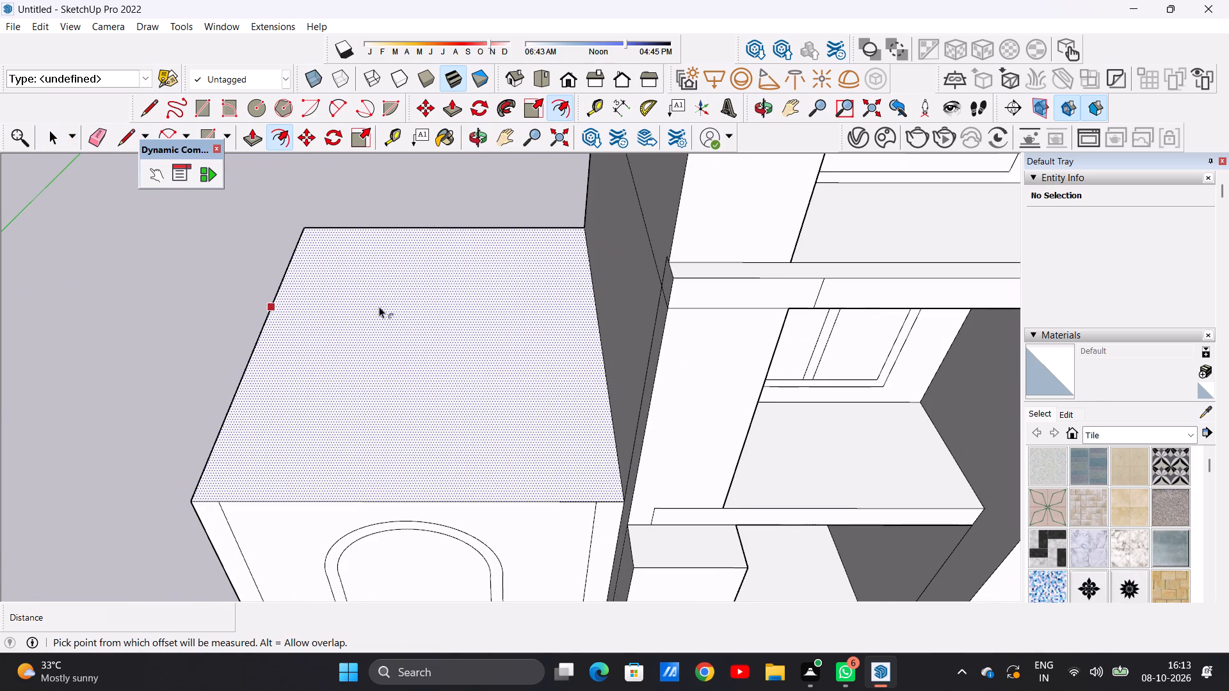
pyautogui.click(369, 300)
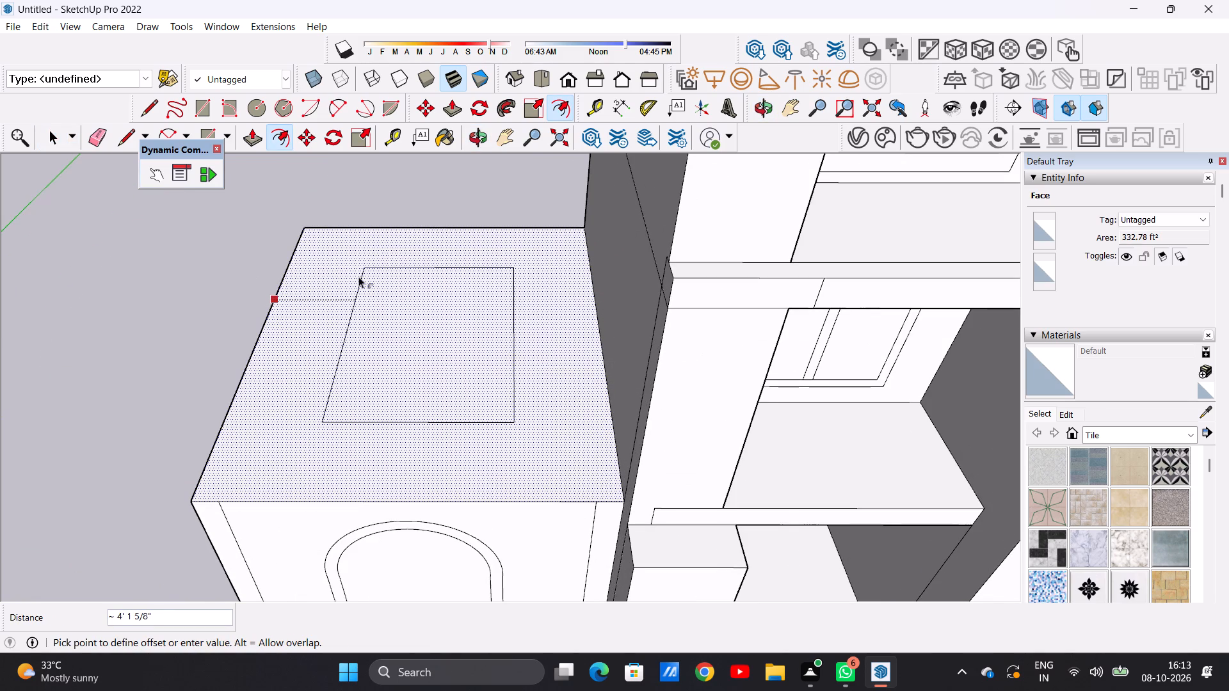
pyautogui.press('9')
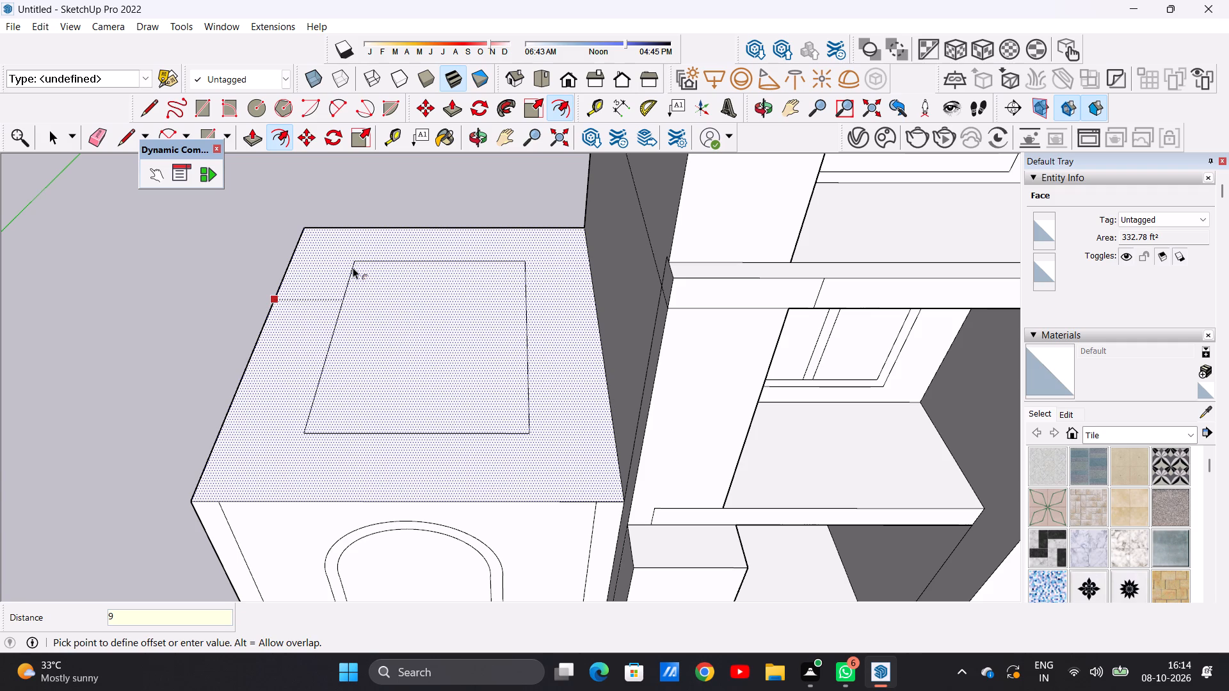
pyautogui.hotkey('shift', '"')
pyautogui.press('Return')
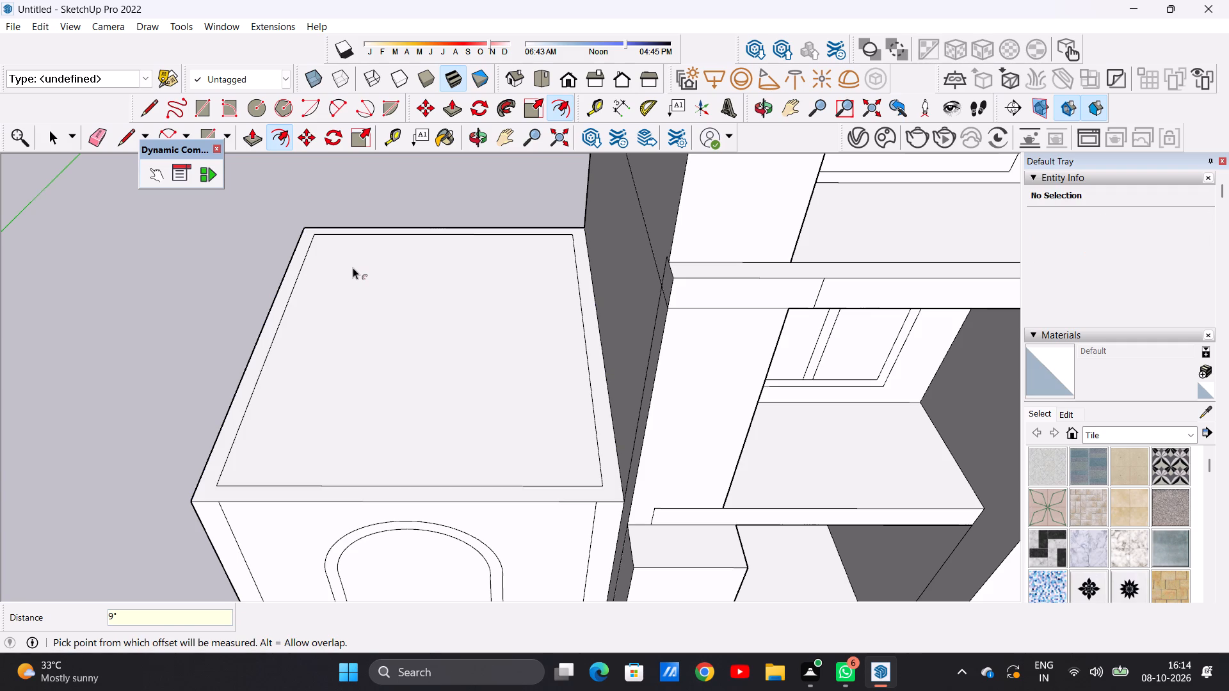
pyautogui.press('space')
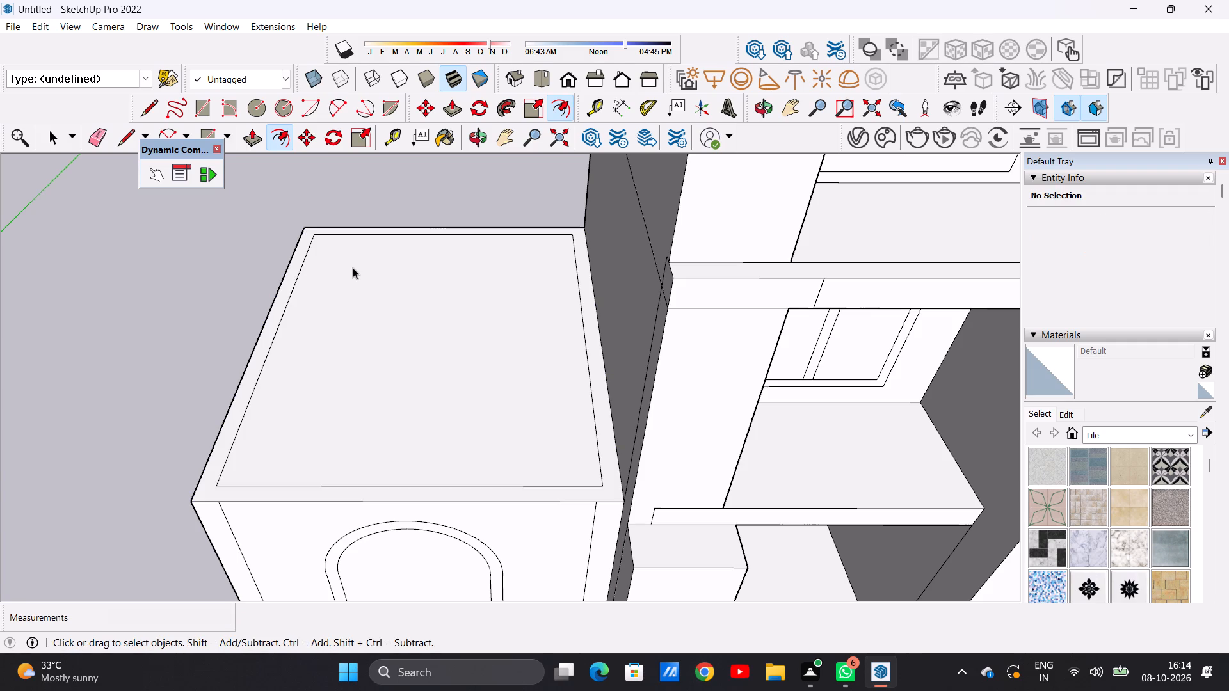
# Draw a line about 15' 9/16" long across the inset roof face, parallel to the arched front wall.
pyautogui.scroll(-4, 467, 353)
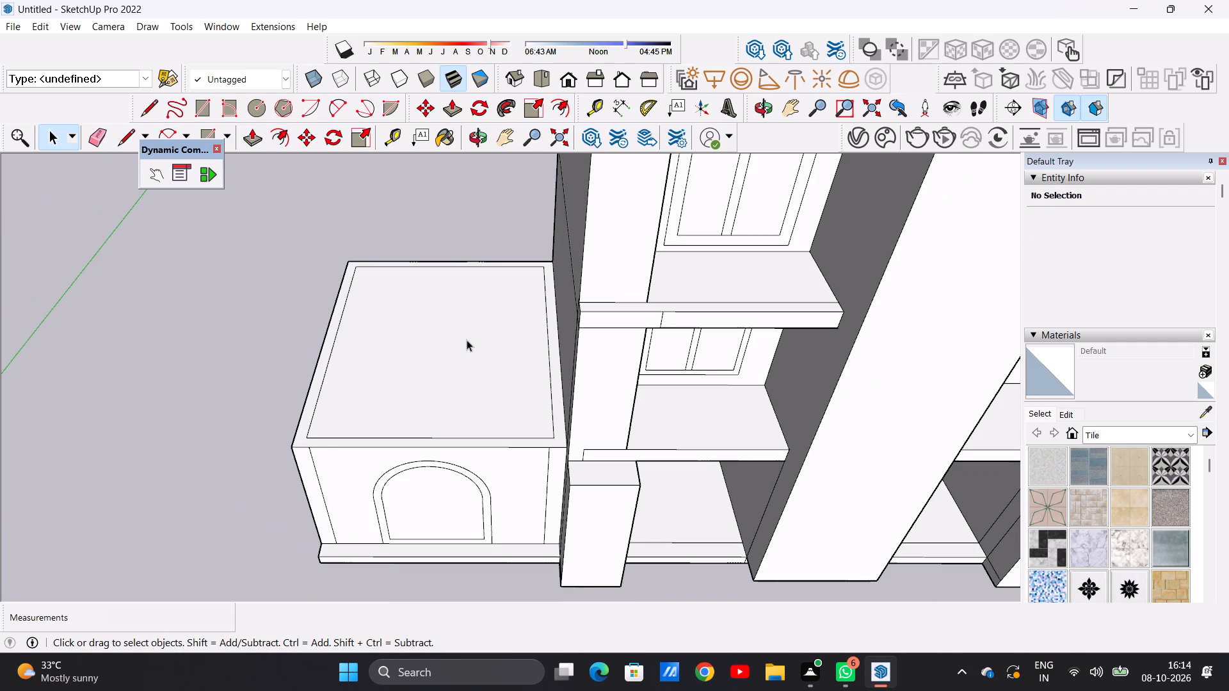
pyautogui.scroll(-3, 476, 346)
pyautogui.moveTo(479, 381); pyautogui.dragTo(535, 289, button='middle')
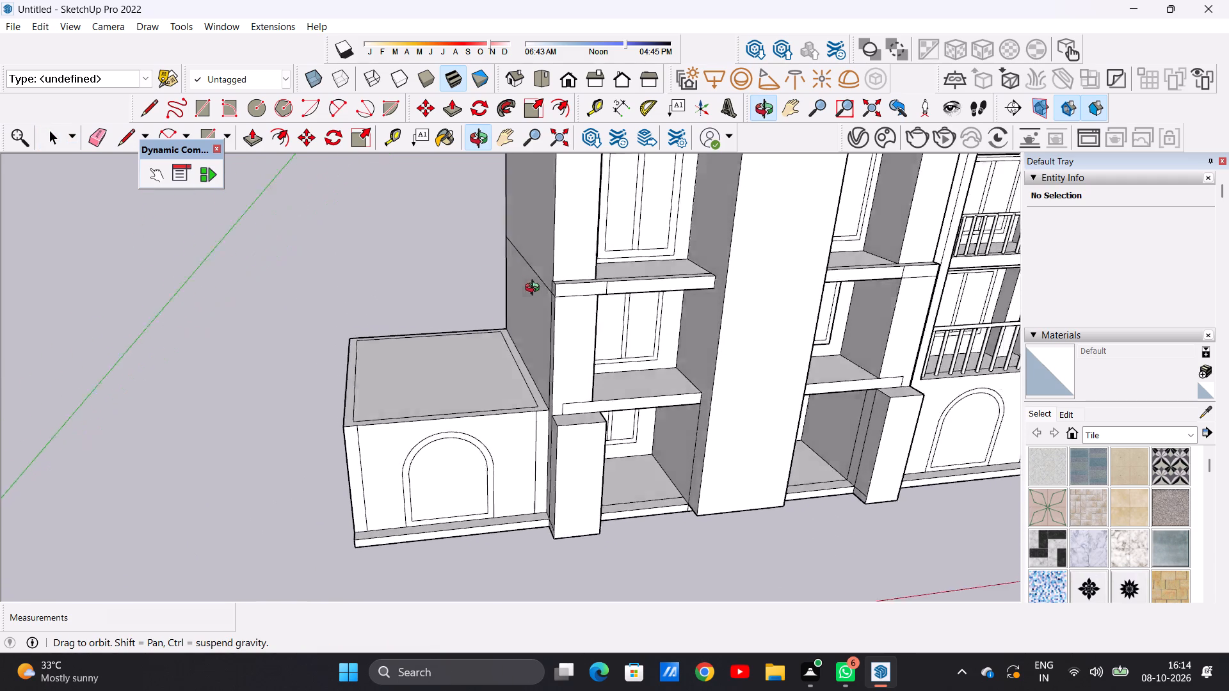
pyautogui.moveTo(535, 289); pyautogui.dragTo(459, 306, button='middle')
pyautogui.scroll(-3, 486, 351)
pyautogui.moveTo(495, 365); pyautogui.dragTo(479, 463, button='middle')
pyautogui.scroll(5, 488, 396)
pyautogui.moveTo(393, 327); pyautogui.dragTo(486, 316, button='middle')
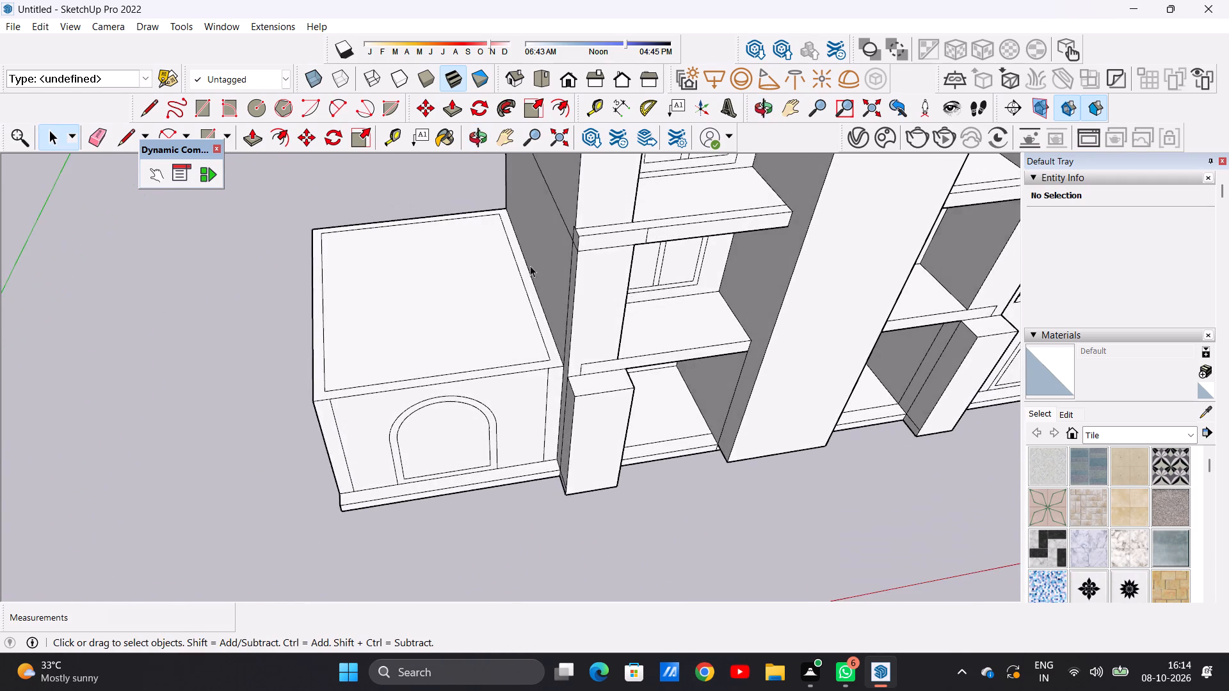
pyautogui.scroll(6, 533, 260)
pyautogui.scroll(-6, 503, 413)
pyautogui.moveTo(515, 401); pyautogui.dragTo(499, 459, button='middle')
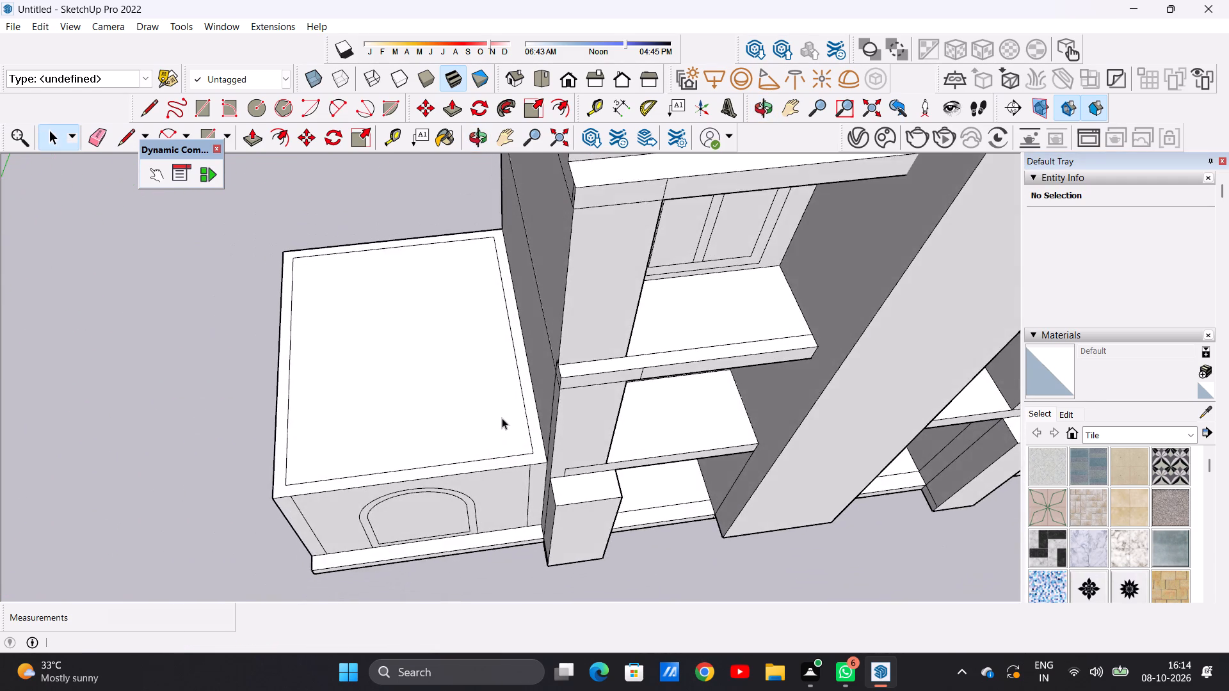
pyautogui.scroll(3, 502, 418)
pyautogui.press('l')
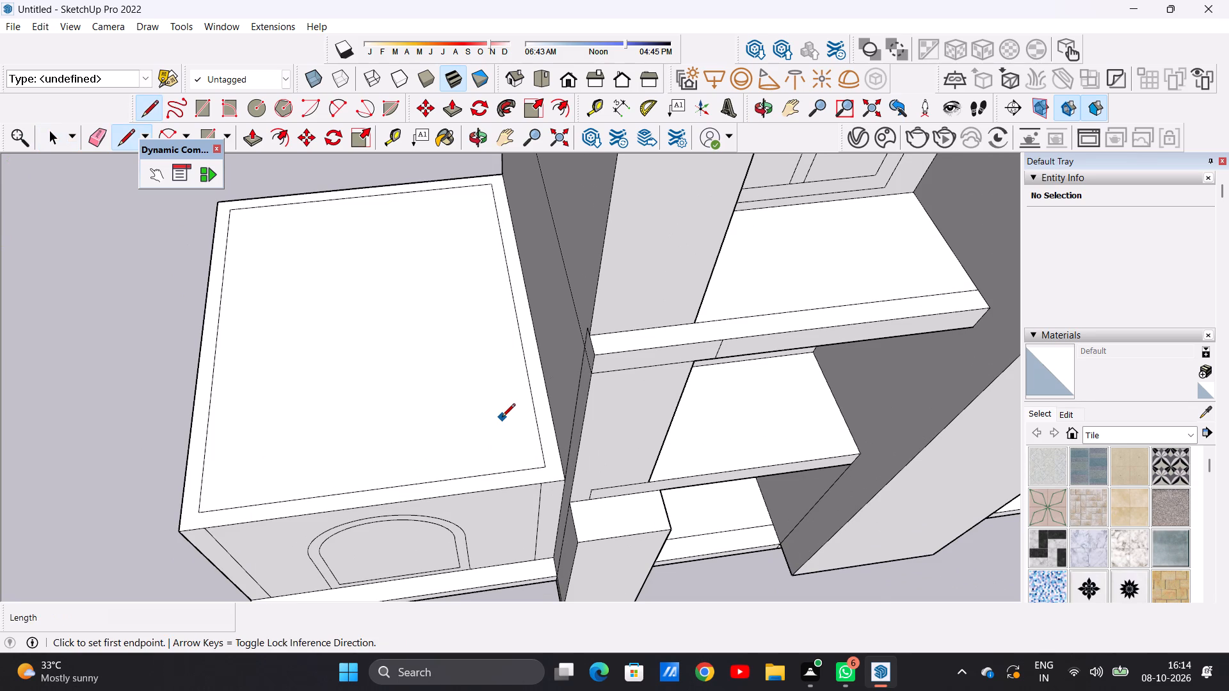
pyautogui.click(208, 414)
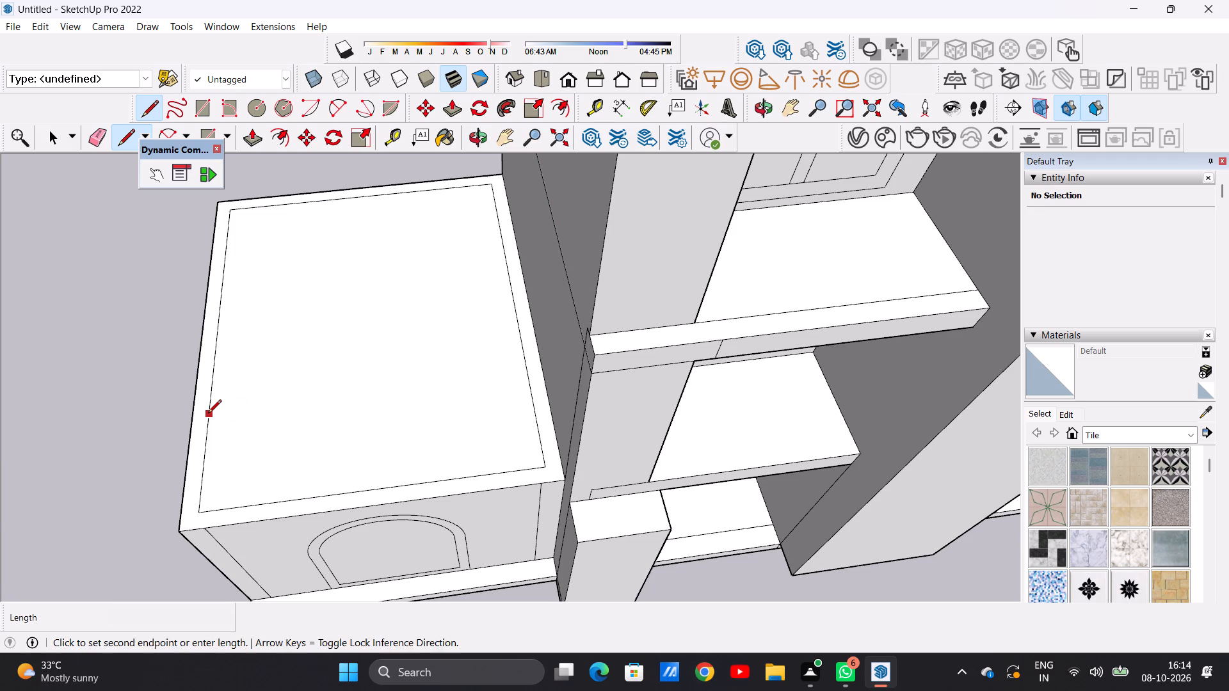
pyautogui.click(524, 375)
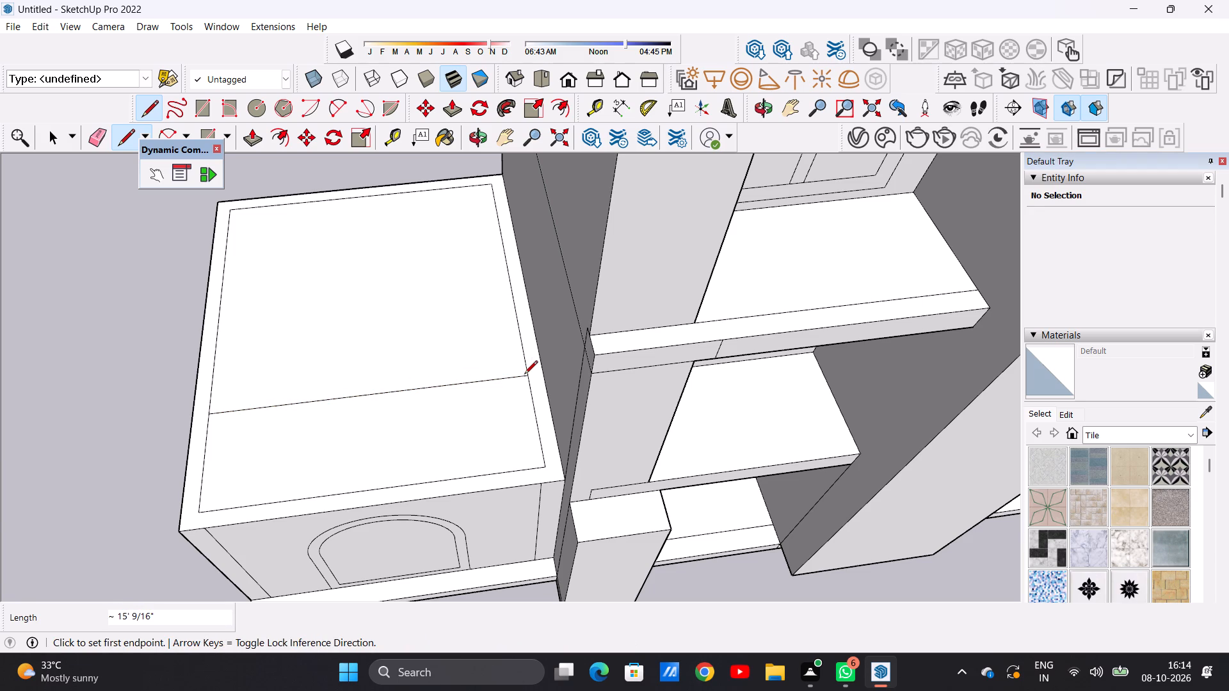
pyautogui.press('space')
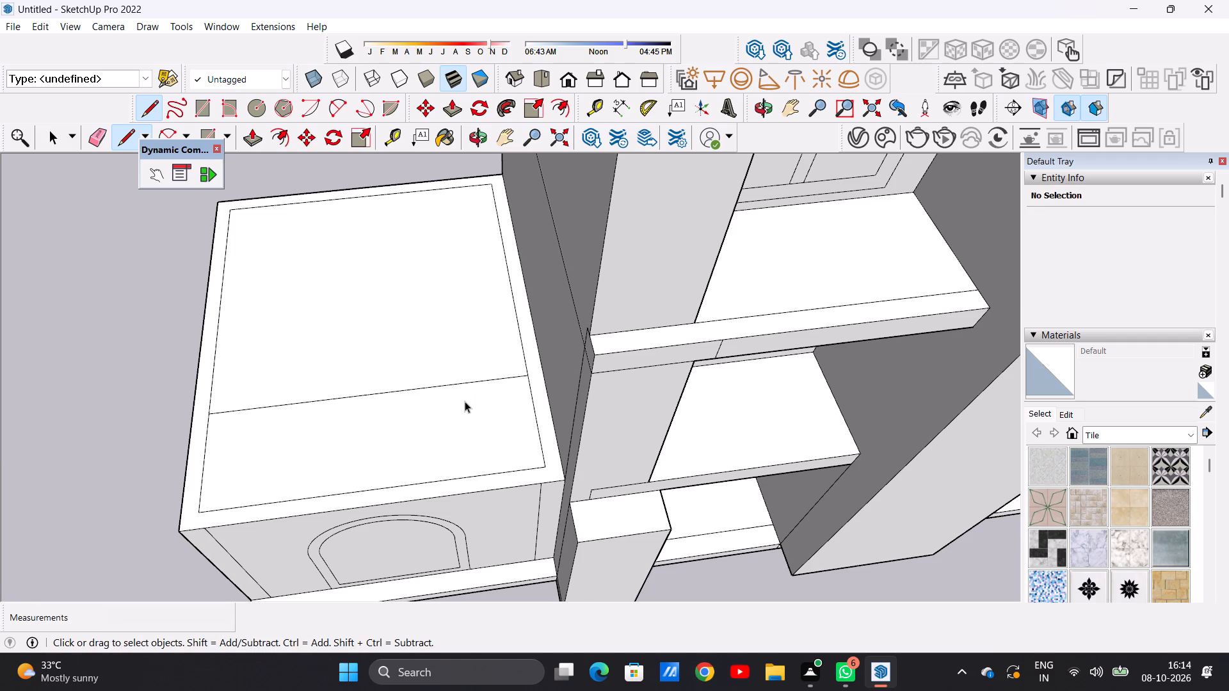
# Draw short 9" lines from both front corners of the inset outline to the roof's side edges, separating the front border strip.
pyautogui.scroll(1, 465, 401)
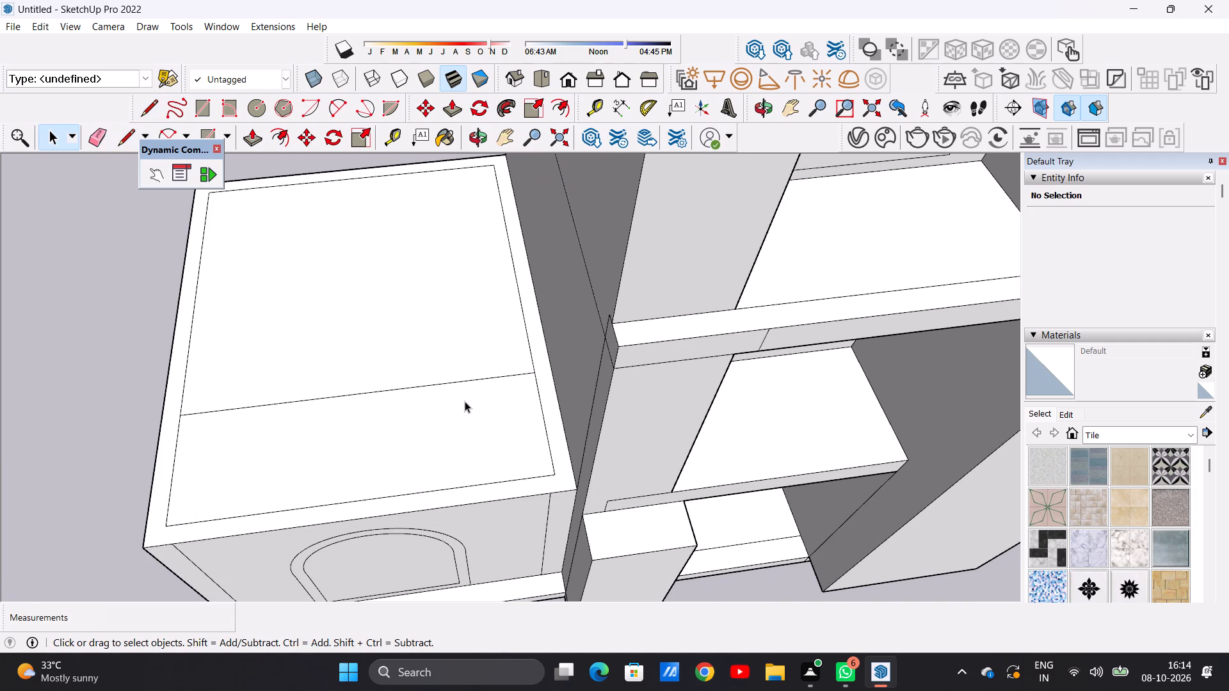
pyautogui.scroll(-9, 486, 402)
pyautogui.scroll(5, 479, 369)
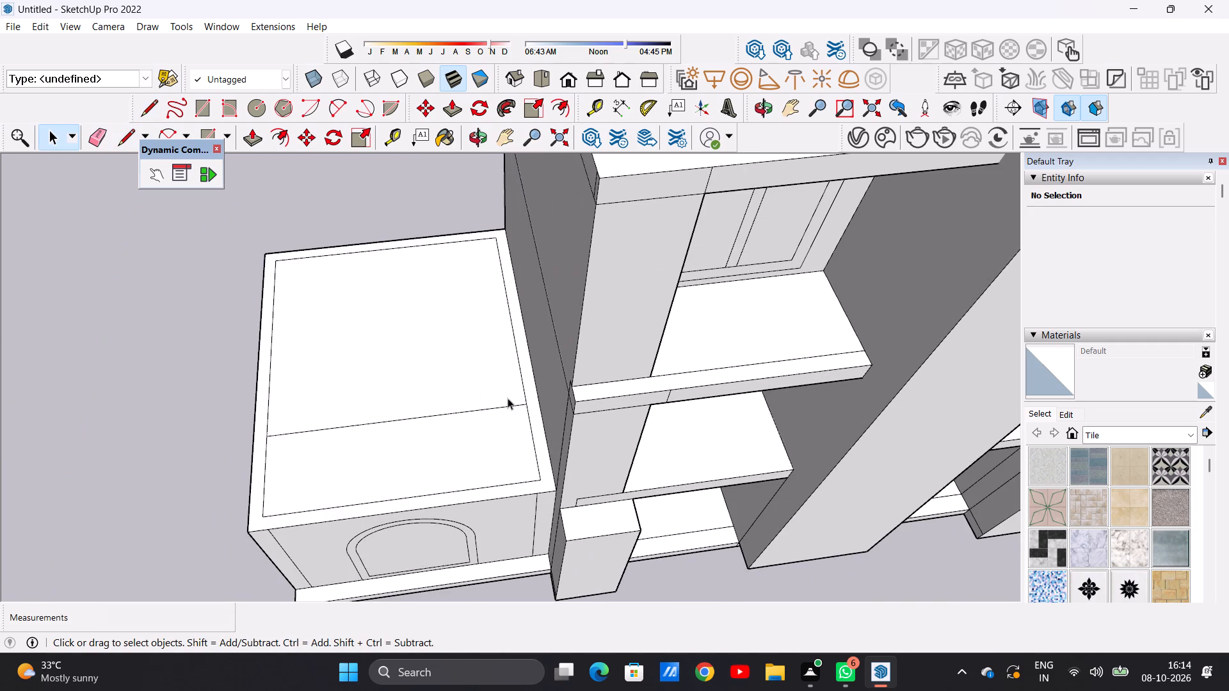
pyautogui.moveTo(373, 404); pyautogui.dragTo(562, 342, button='middle')
pyautogui.scroll(-5, 549, 359)
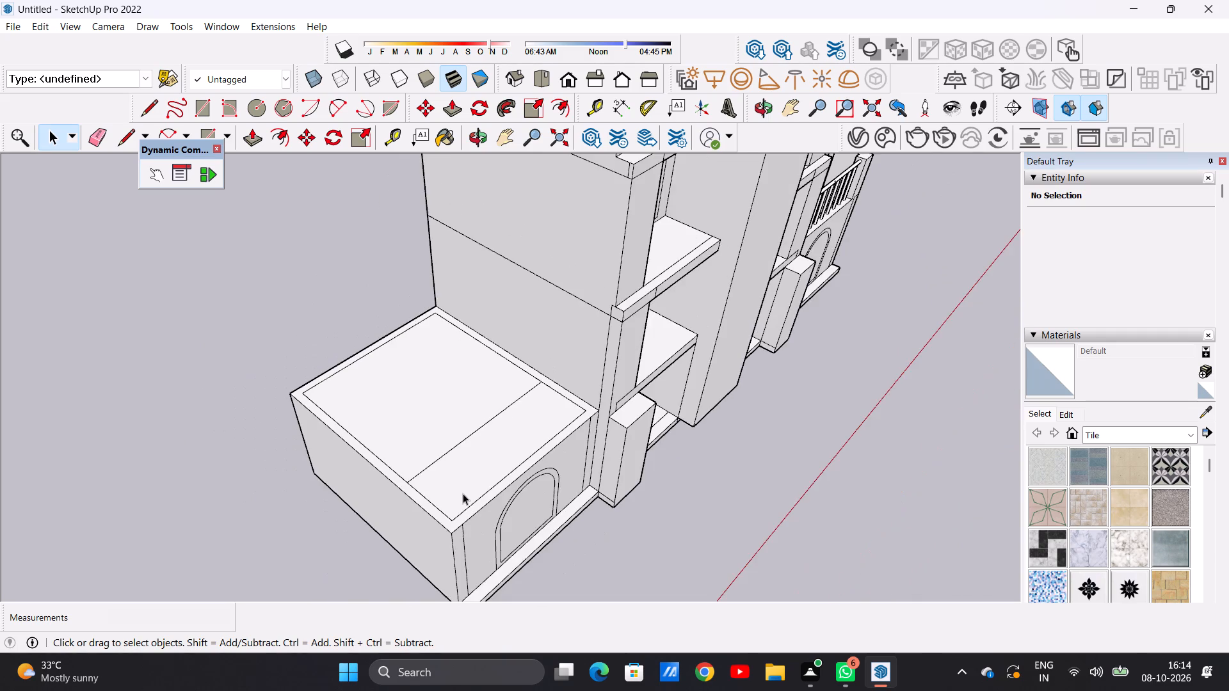
pyautogui.scroll(9, 463, 493)
pyautogui.scroll(4, 517, 540)
pyautogui.scroll(-1, 502, 534)
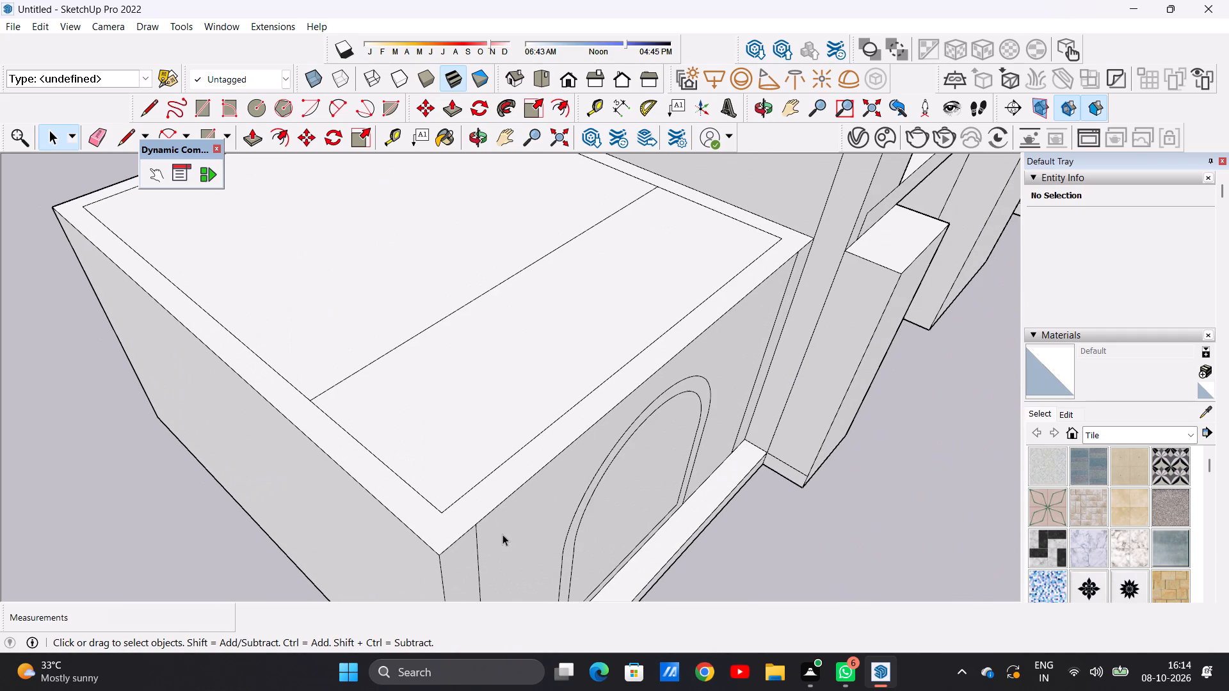
pyautogui.press('l')
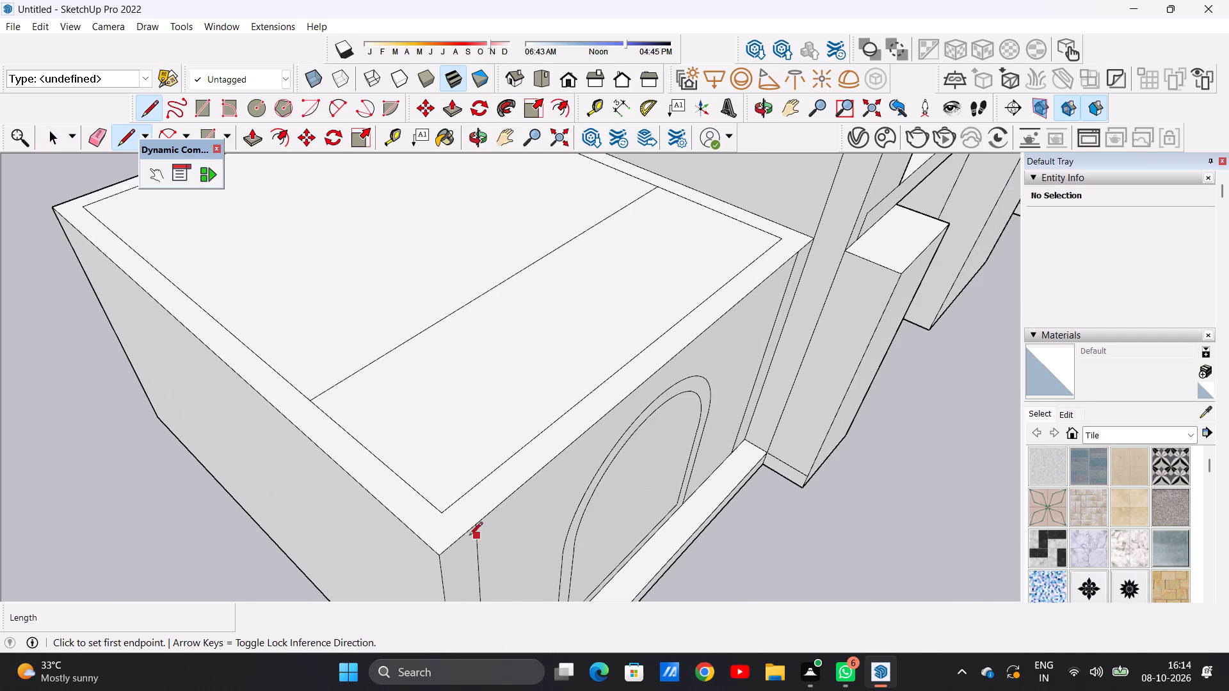
pyautogui.scroll(1, 445, 520)
pyautogui.scroll(-1, 445, 520)
pyautogui.scroll(3, 445, 520)
pyautogui.click(446, 509)
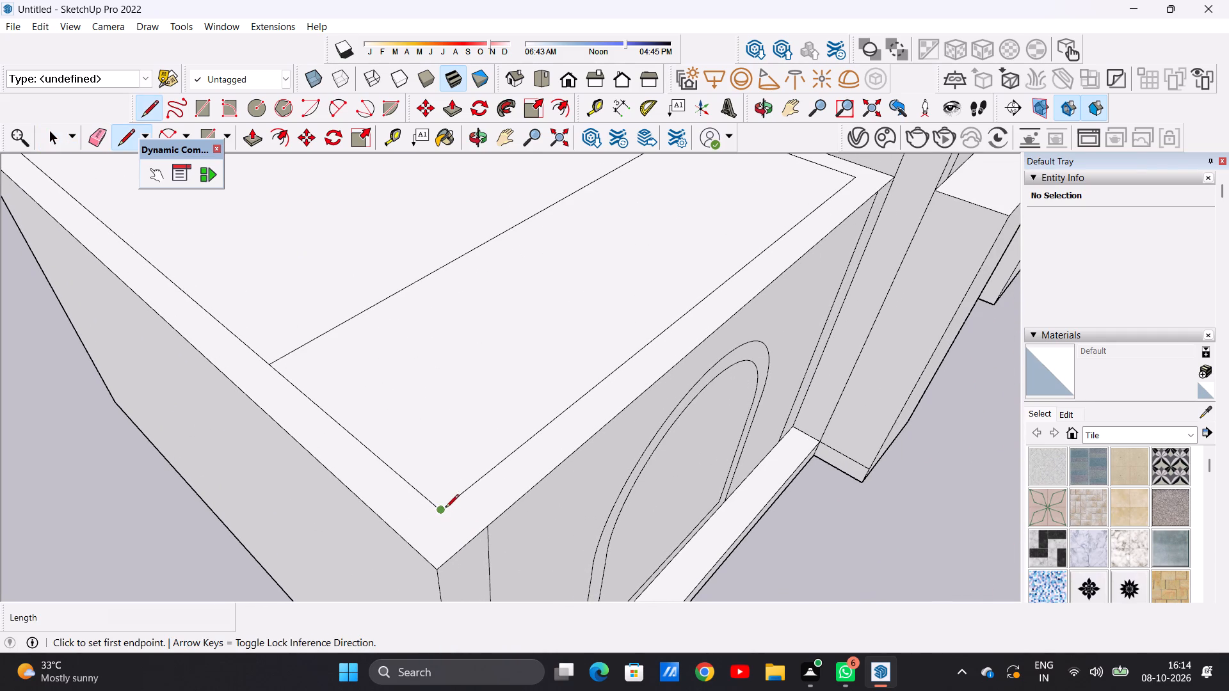
pyautogui.click(401, 536)
pyautogui.scroll(-3, 421, 548)
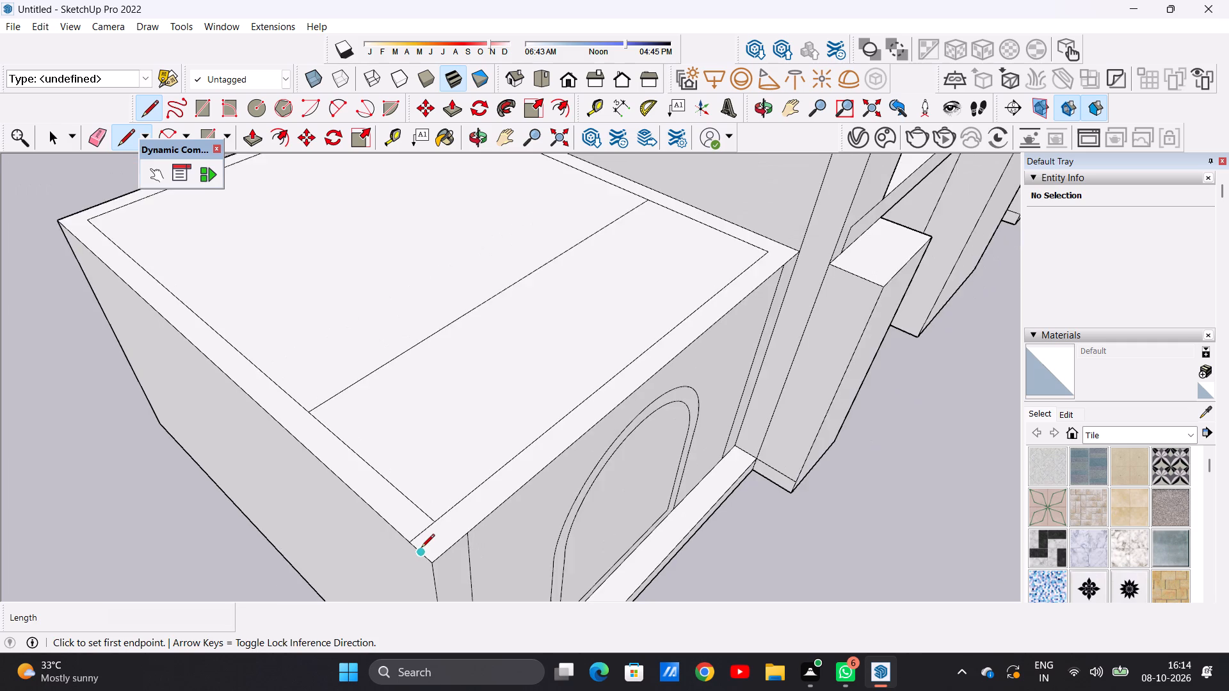
pyautogui.scroll(-4, 421, 548)
pyautogui.scroll(1, 735, 273)
pyautogui.scroll(-1, 730, 278)
pyautogui.scroll(12, 729, 280)
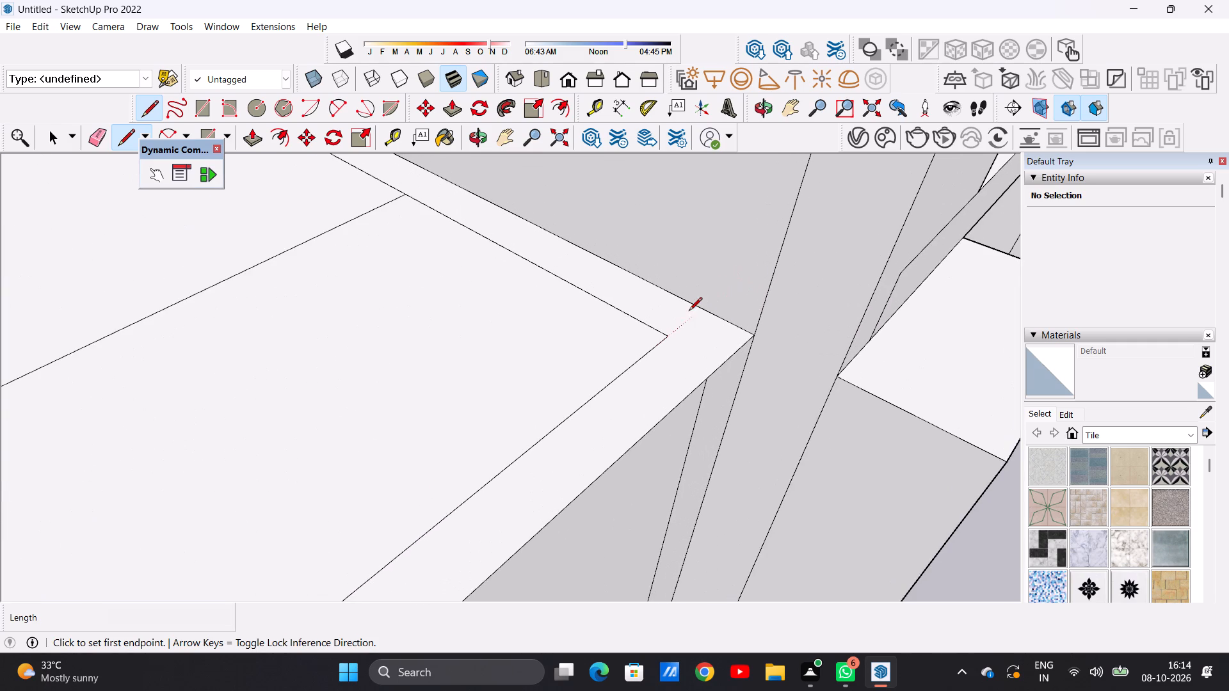
pyautogui.click(668, 337)
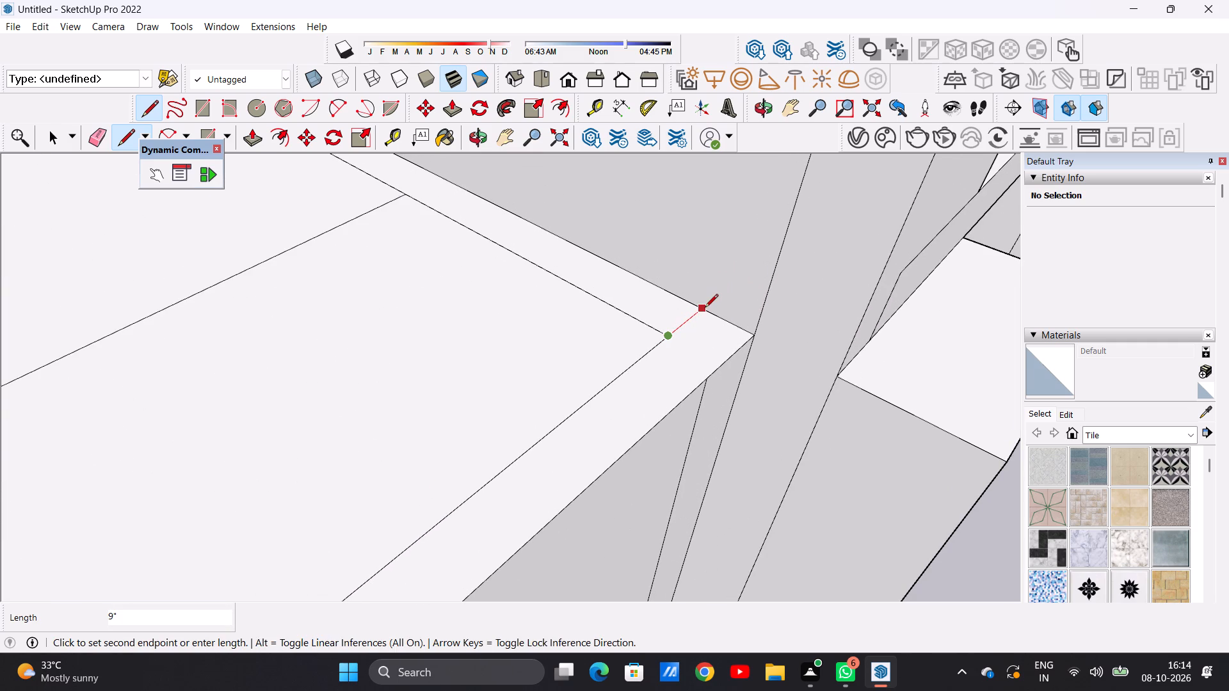
pyautogui.click(705, 308)
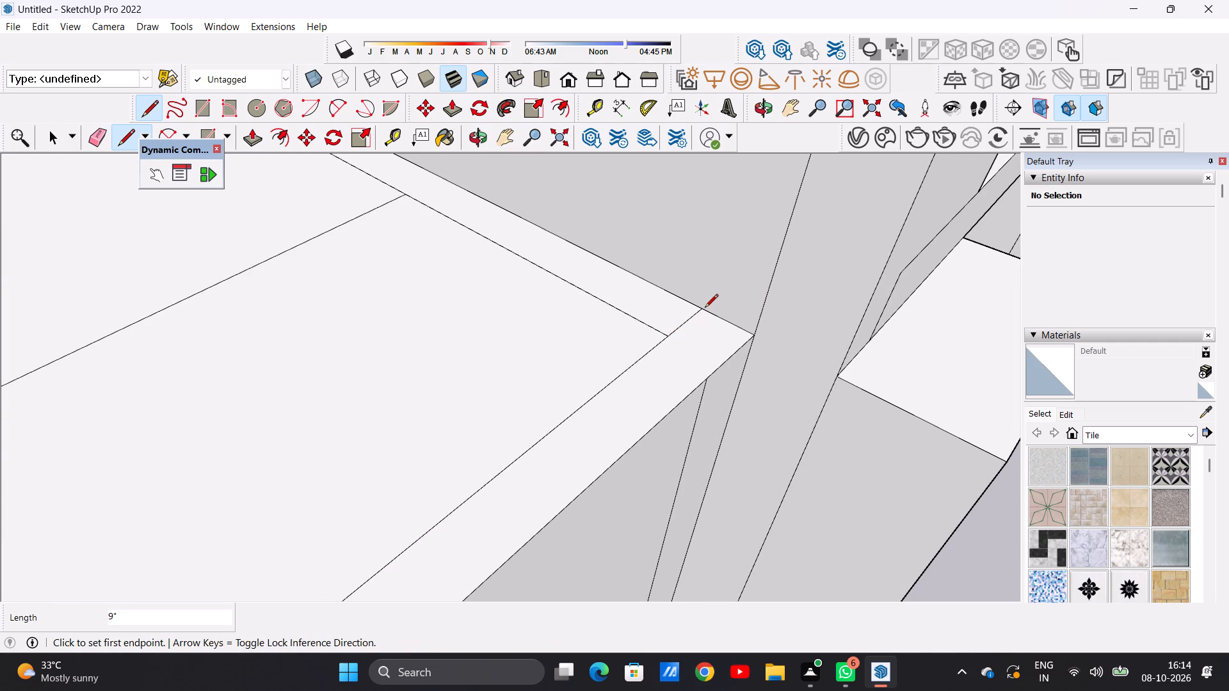
pyautogui.press('space')
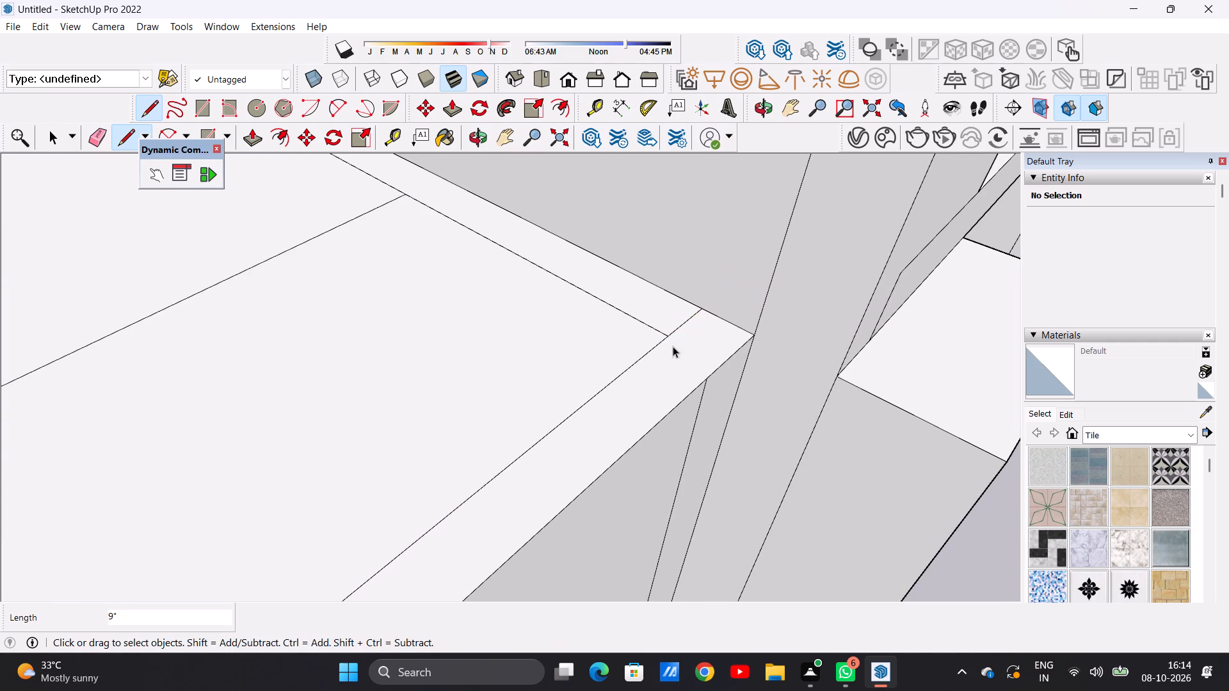
# Push/Pull the U-shaped border strip along the wing roof's sides and back up 10' to form upper-storey walls.
pyautogui.scroll(-16, 670, 386)
pyautogui.moveTo(641, 357); pyautogui.dragTo(634, 357, button='middle')
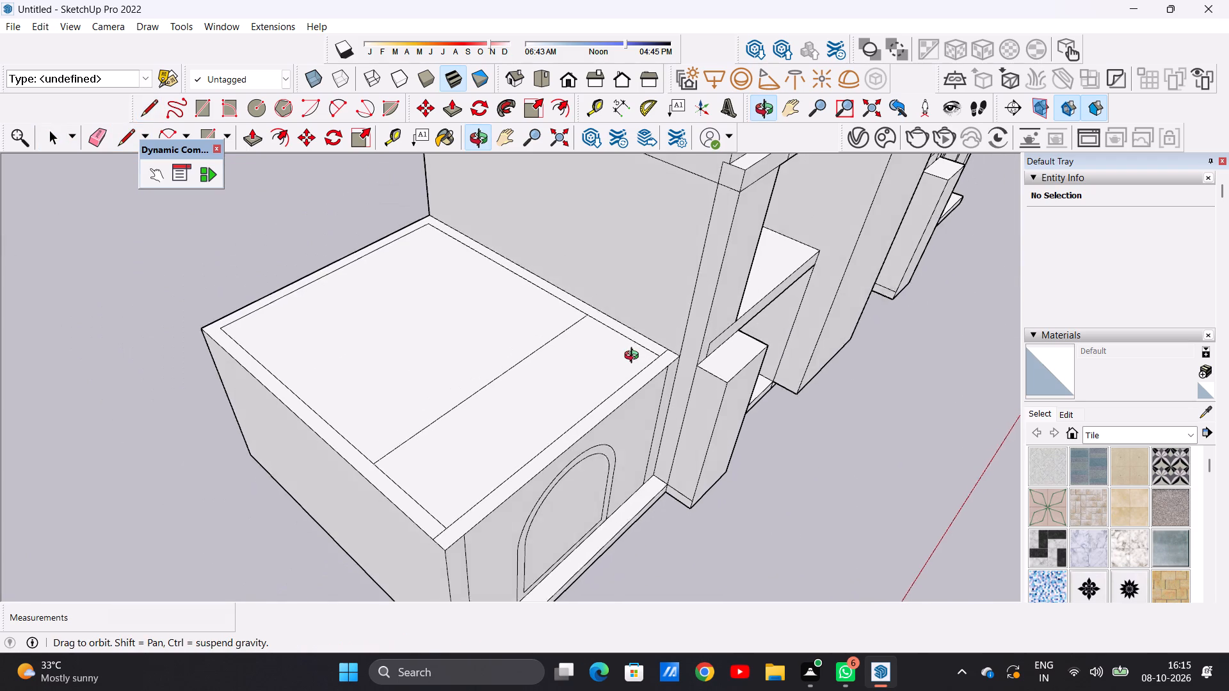
pyautogui.moveTo(634, 357); pyautogui.dragTo(517, 354, button='middle')
pyautogui.scroll(2, 588, 358)
pyautogui.scroll(-1, 591, 358)
pyautogui.scroll(6, 593, 358)
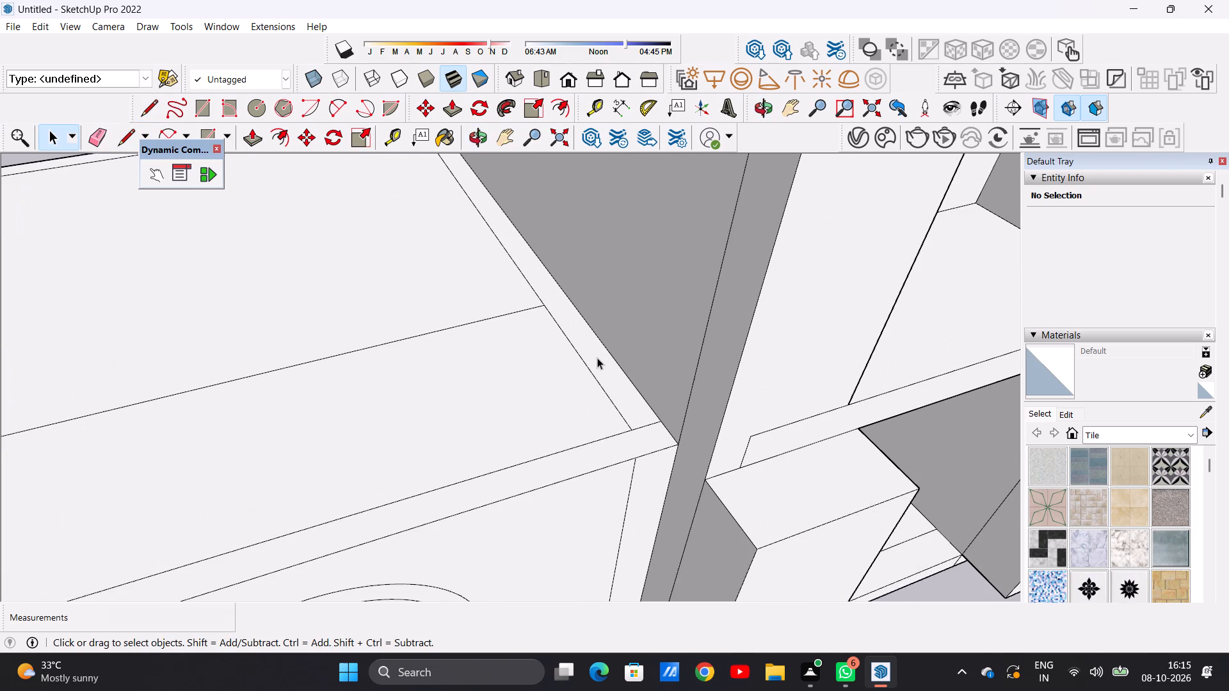
pyautogui.press('p')
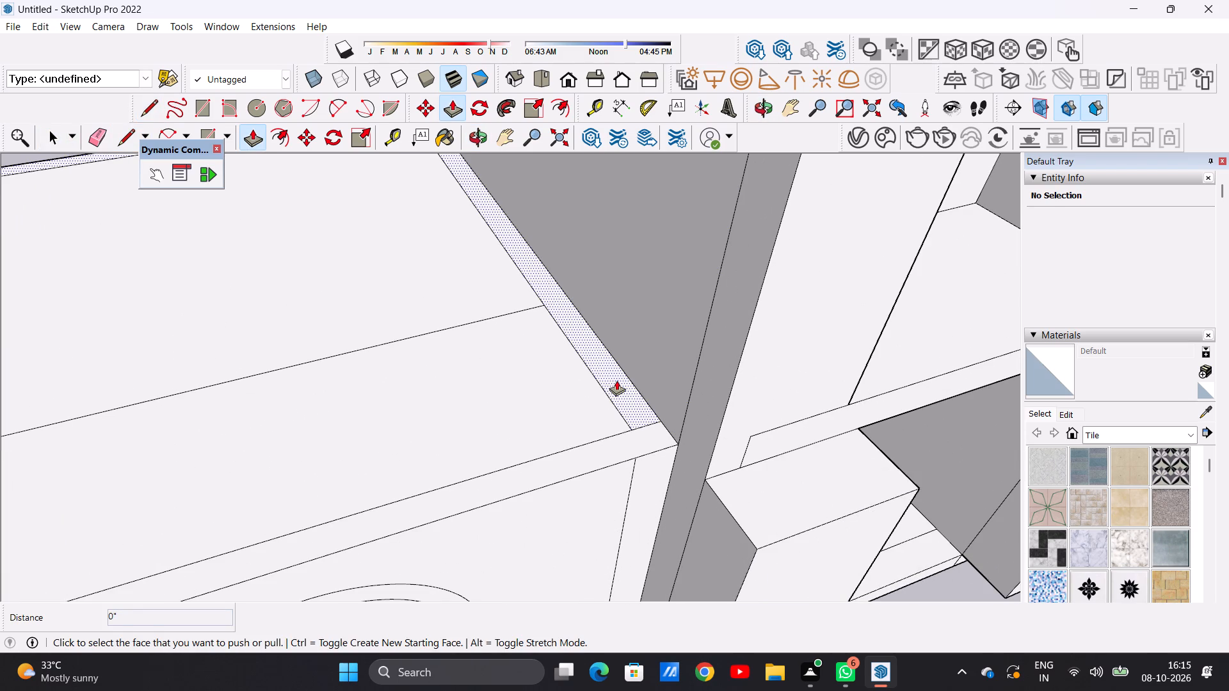
pyautogui.click(616, 380)
pyautogui.write("10'")
pyautogui.press('Return')
pyautogui.press('space')
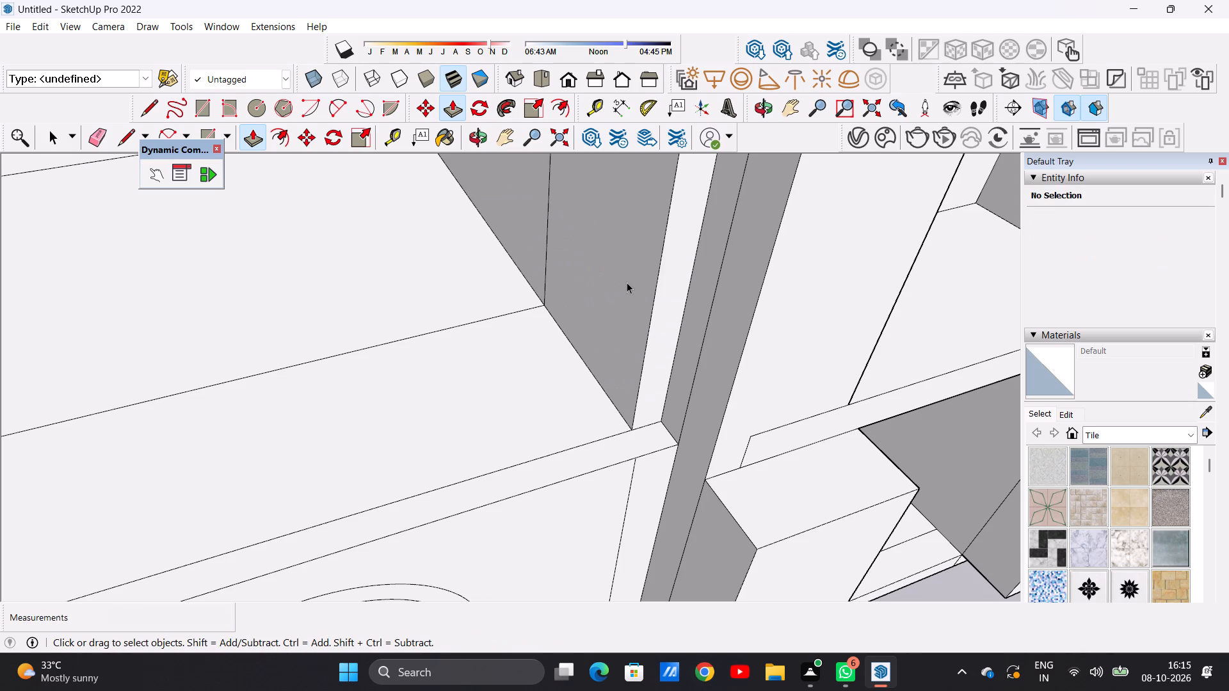
# Examine the side wing's new upper walls and open front from above, at eye level and from the front.
pyautogui.scroll(-17, 702, 469)
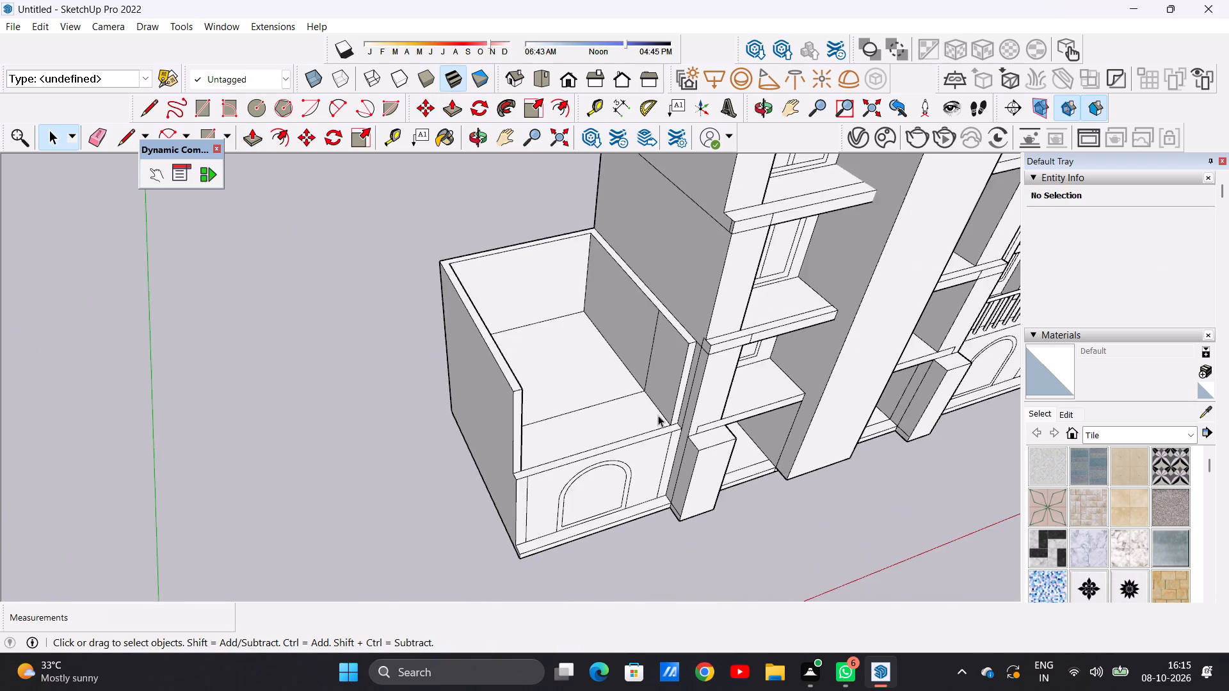
pyautogui.moveTo(647, 406); pyautogui.dragTo(520, 205, button='middle')
pyautogui.moveTo(546, 224); pyautogui.dragTo(624, 255, button='middle')
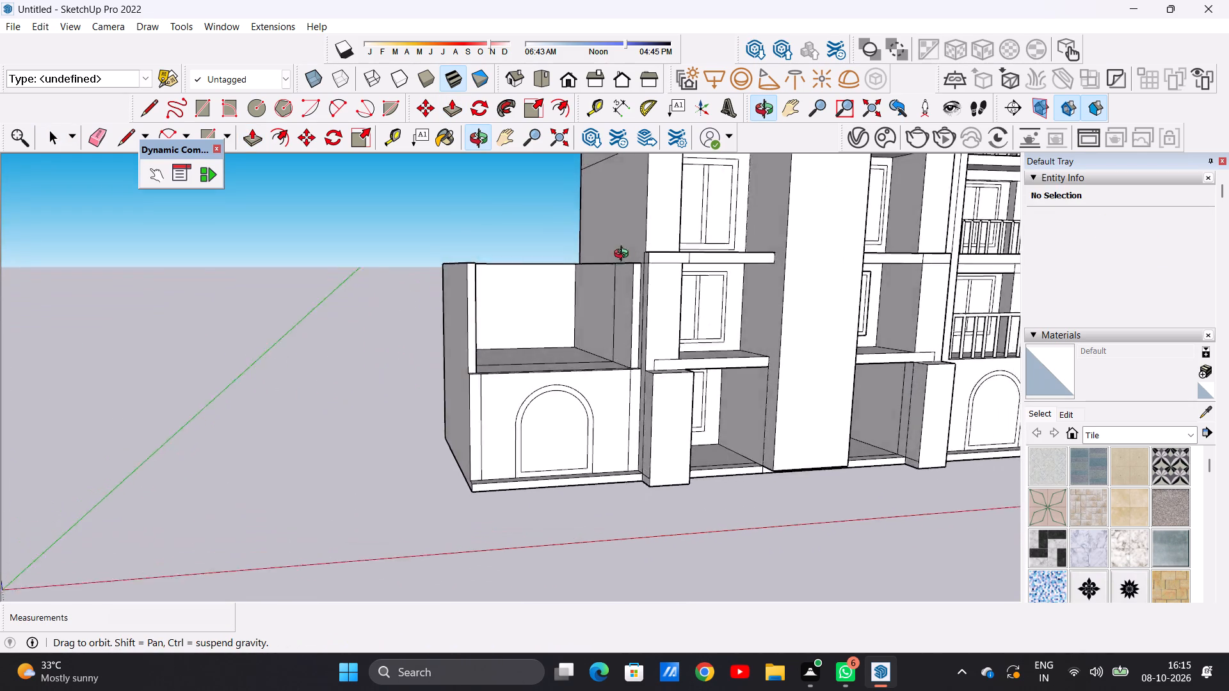
pyautogui.moveTo(624, 255); pyautogui.dragTo(638, 326, button='middle')
pyautogui.middleClick(609, 324)
pyautogui.moveTo(602, 324); pyautogui.dragTo(554, 322, button='middle')
pyautogui.scroll(3, 583, 368)
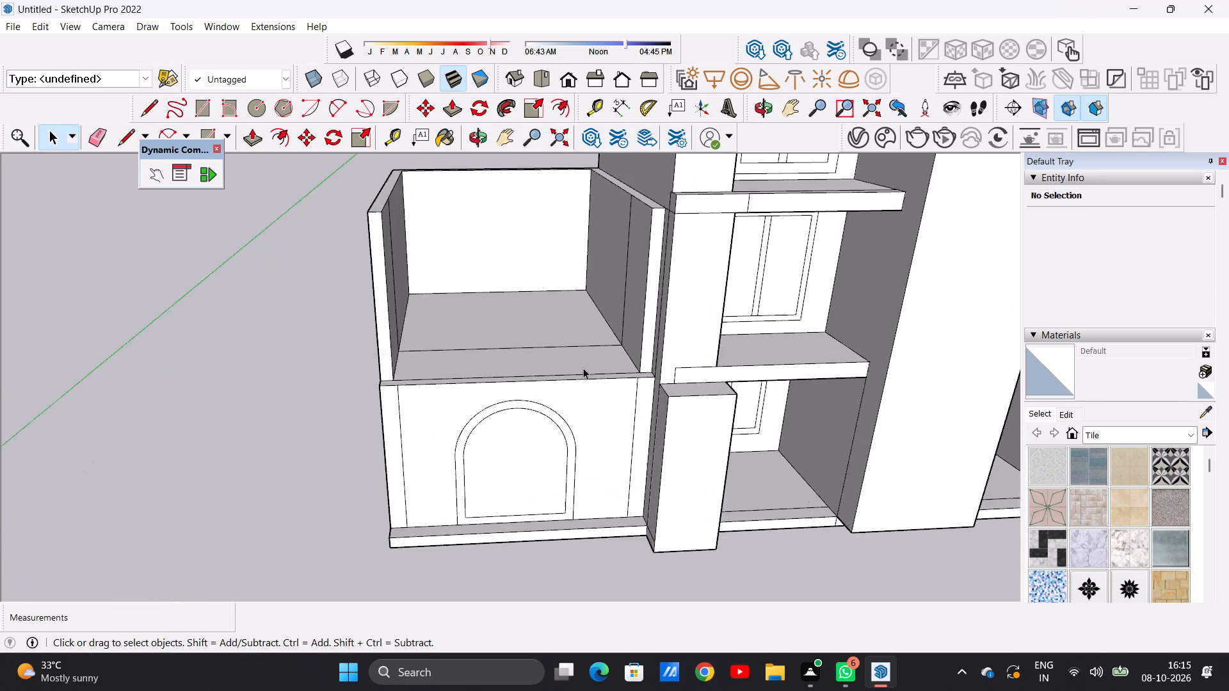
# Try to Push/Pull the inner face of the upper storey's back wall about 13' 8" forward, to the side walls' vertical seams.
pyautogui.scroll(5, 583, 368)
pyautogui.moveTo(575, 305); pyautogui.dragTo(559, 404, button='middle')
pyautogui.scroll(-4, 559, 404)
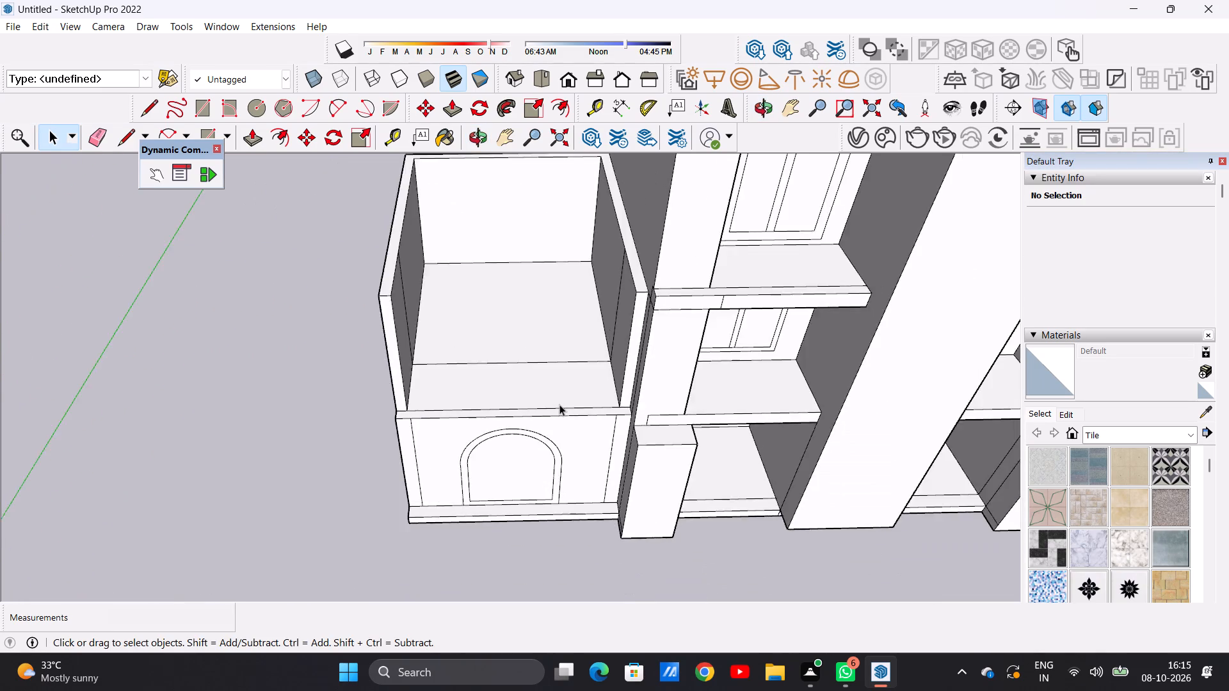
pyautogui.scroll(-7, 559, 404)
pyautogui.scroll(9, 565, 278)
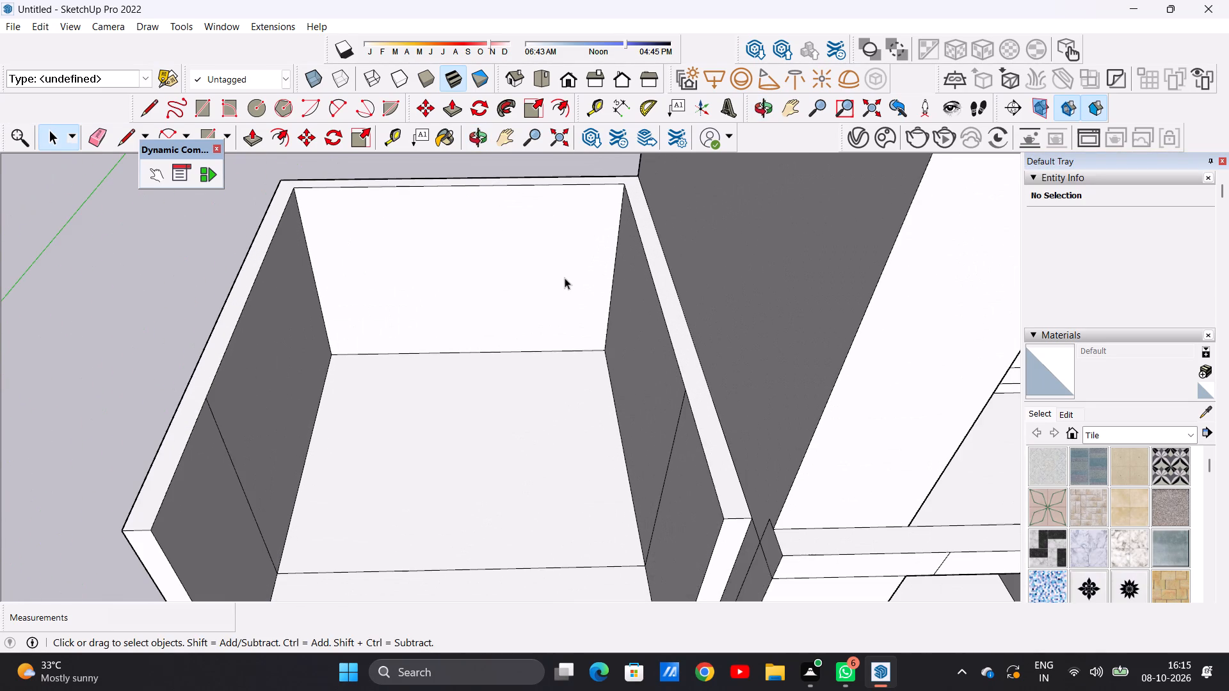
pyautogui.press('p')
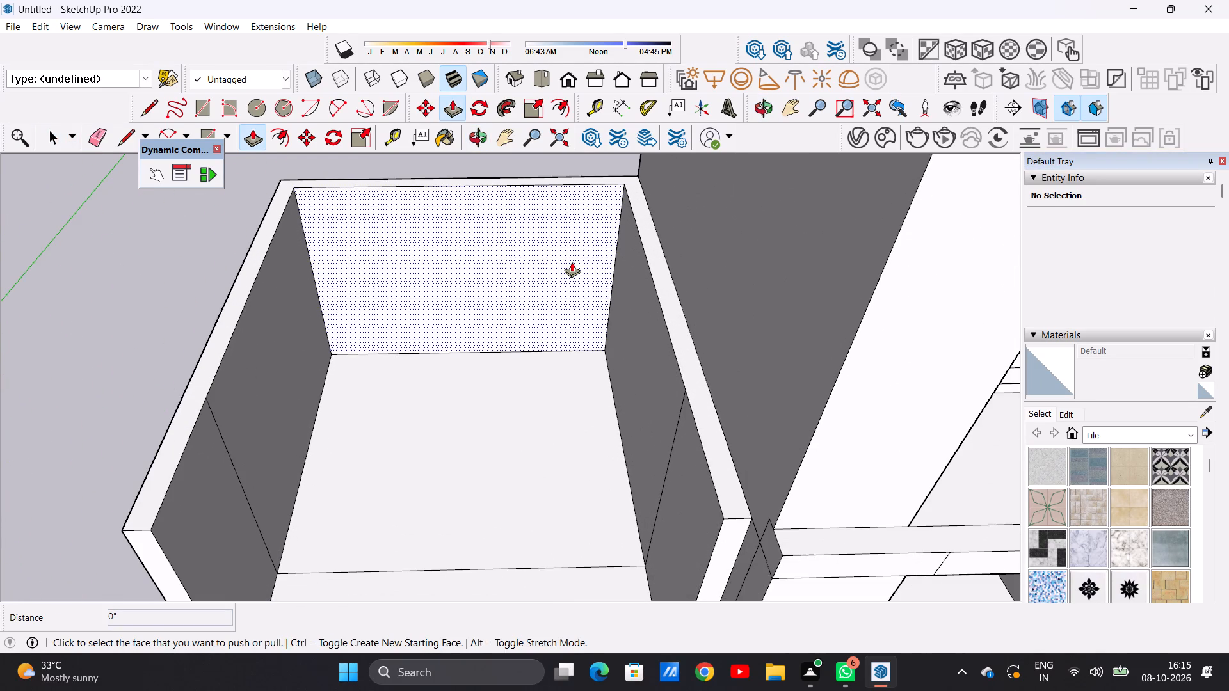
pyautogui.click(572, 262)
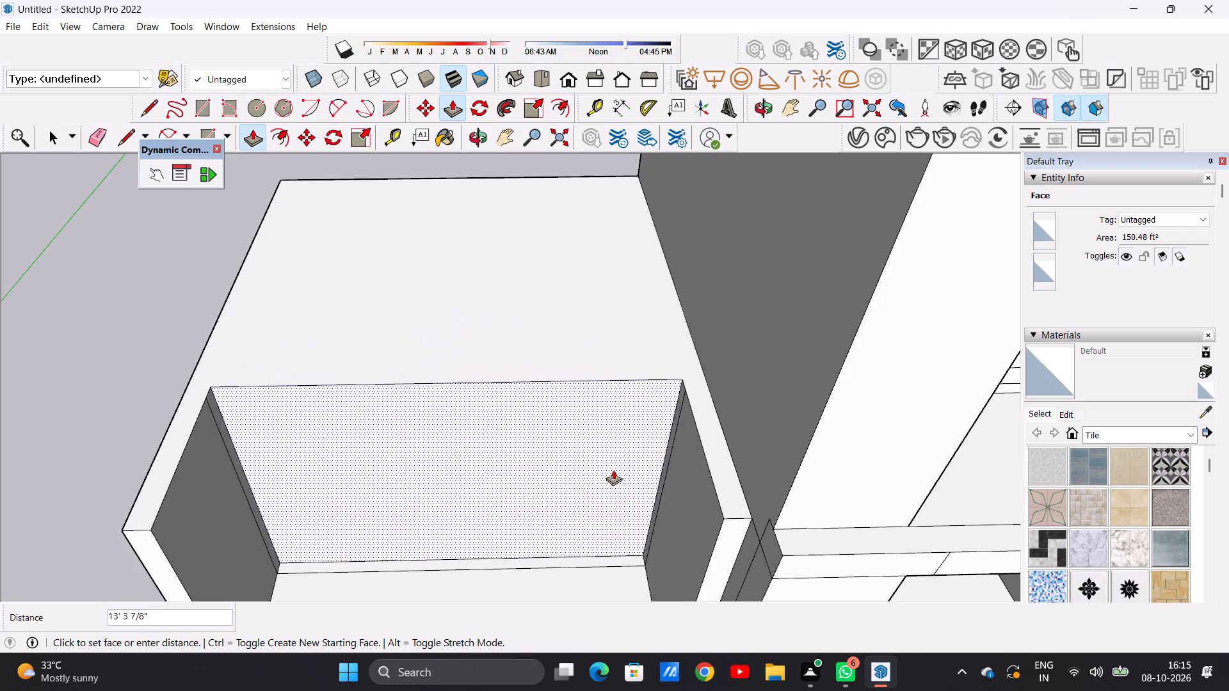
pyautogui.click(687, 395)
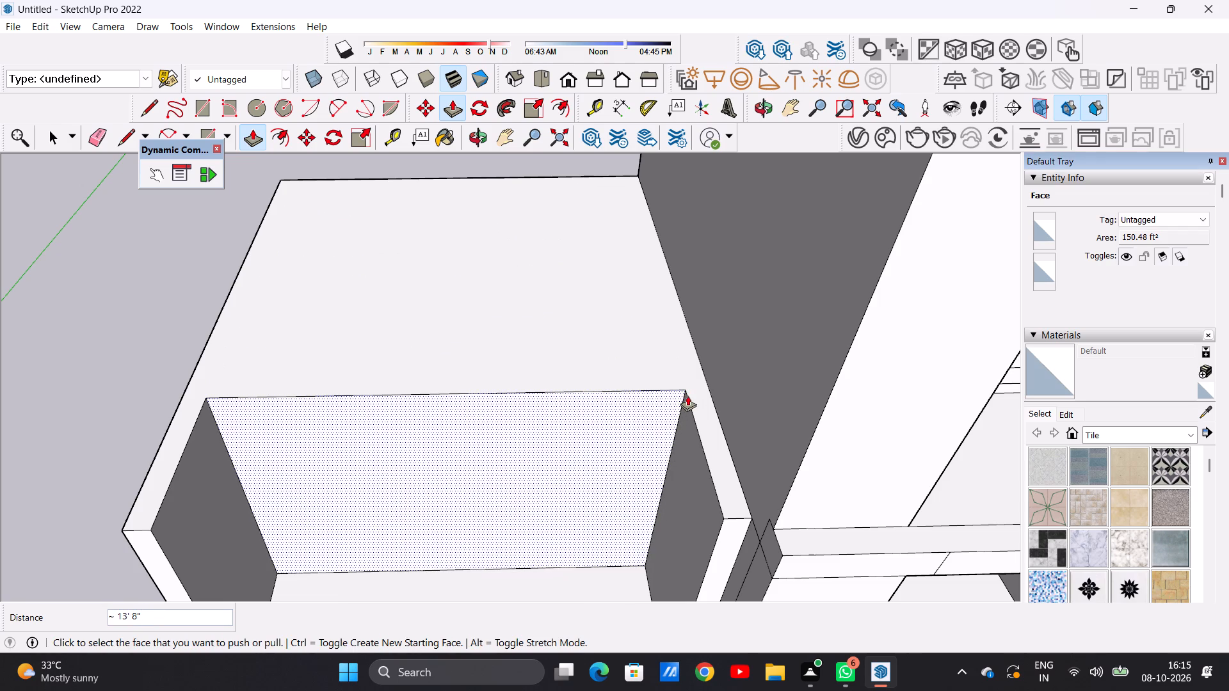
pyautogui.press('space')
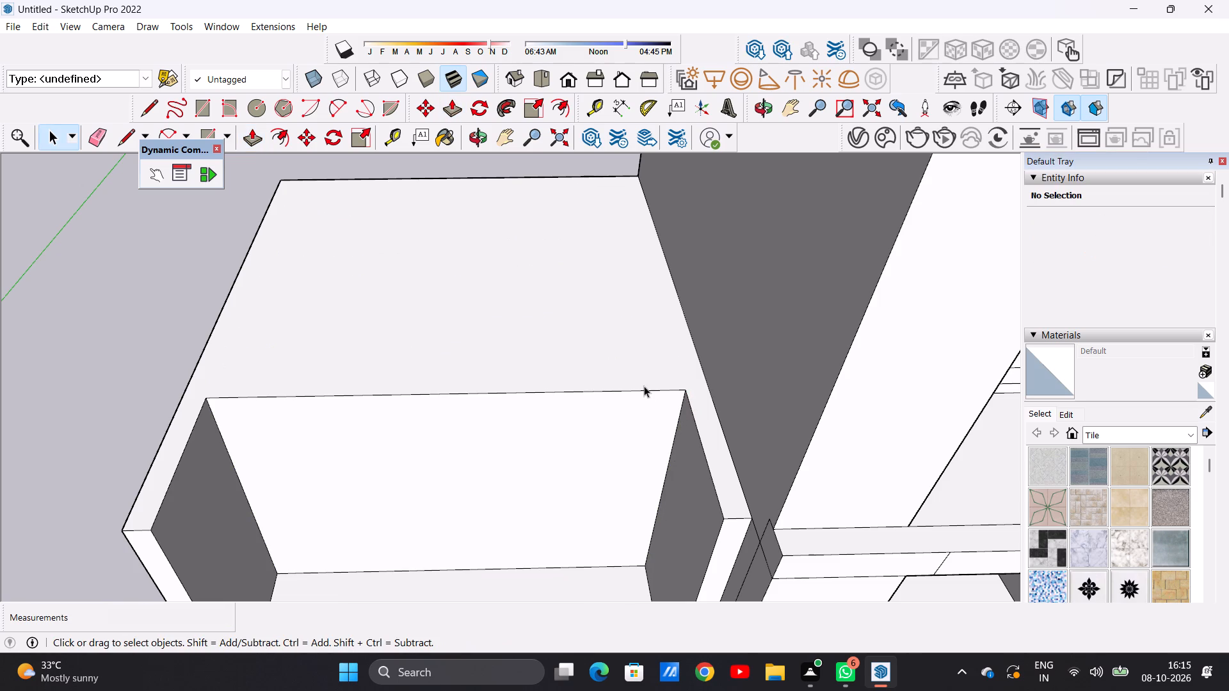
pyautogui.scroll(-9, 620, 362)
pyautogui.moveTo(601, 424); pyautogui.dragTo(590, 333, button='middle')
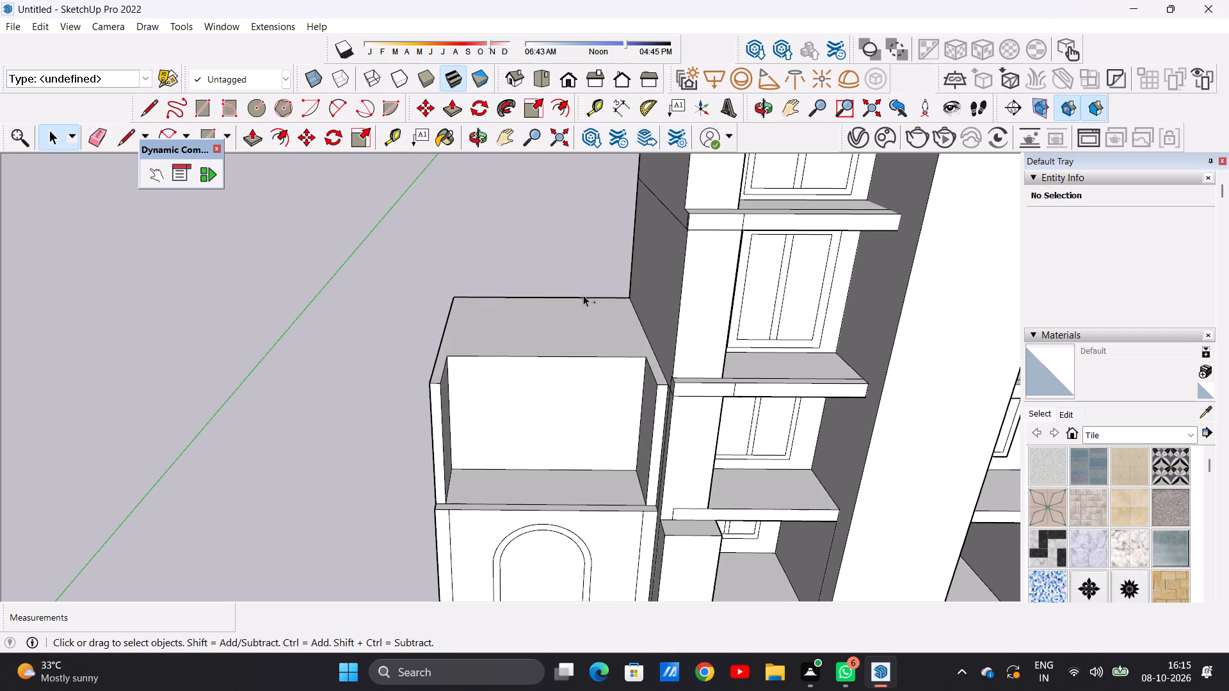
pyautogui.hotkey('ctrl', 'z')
# Push/Pull the inner face of the upper storey's back wall about 13' 8" forward, ending at the side walls' vertical seams.
pyautogui.scroll(-3, 543, 392)
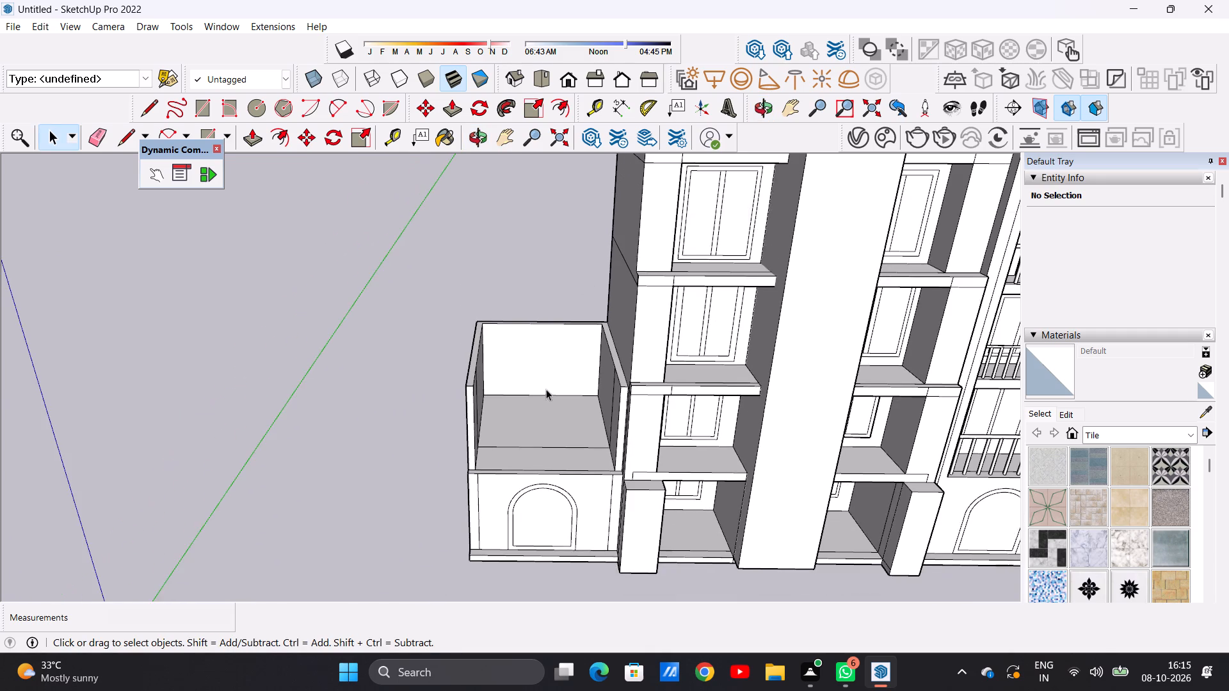
pyautogui.moveTo(555, 379); pyautogui.dragTo(565, 504, button='middle')
pyautogui.scroll(8, 570, 324)
pyautogui.scroll(-1, 568, 318)
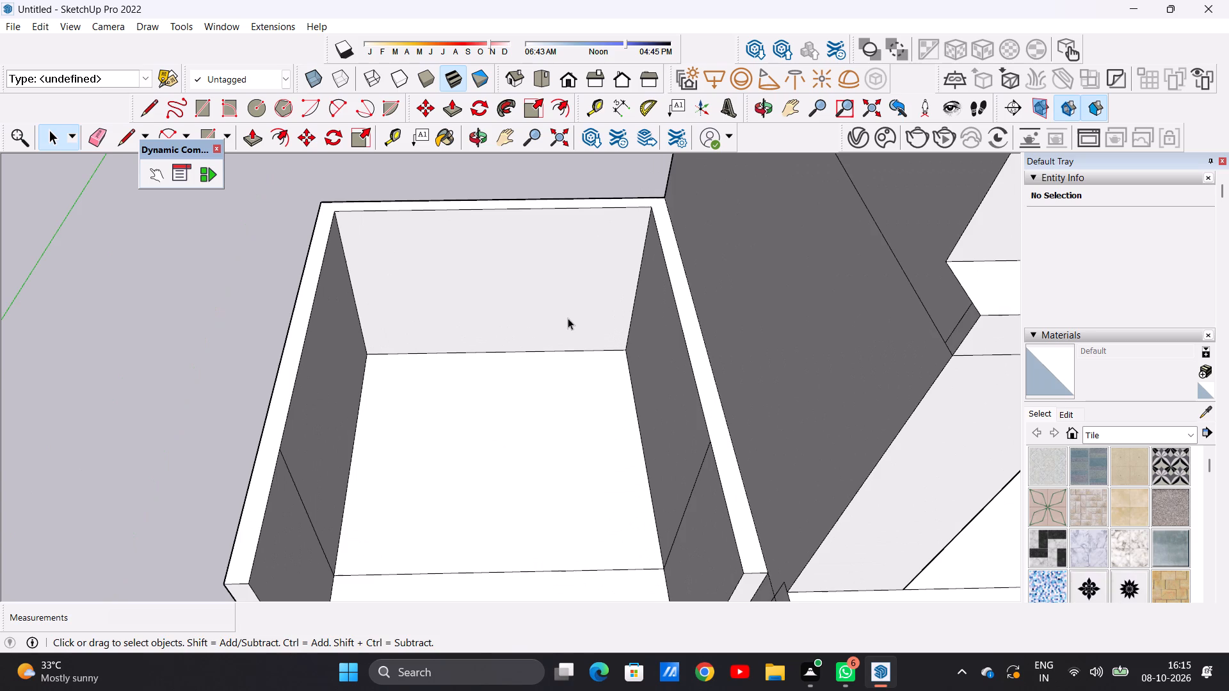
pyautogui.press('p')
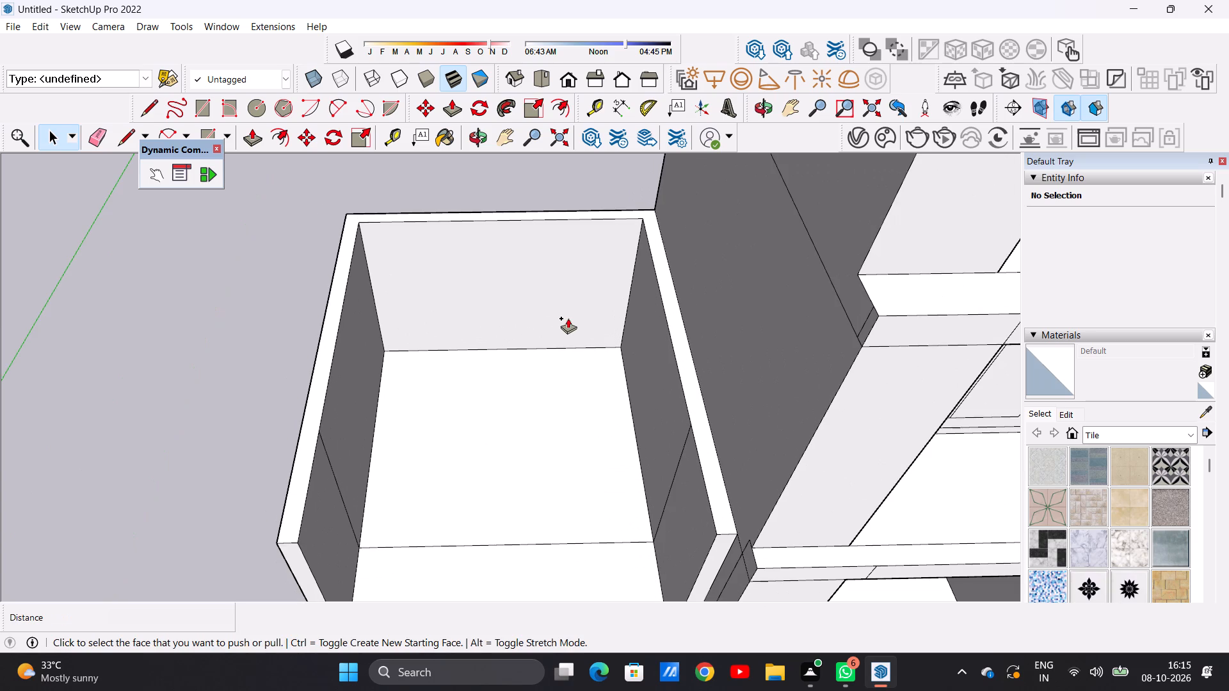
pyautogui.click(577, 282)
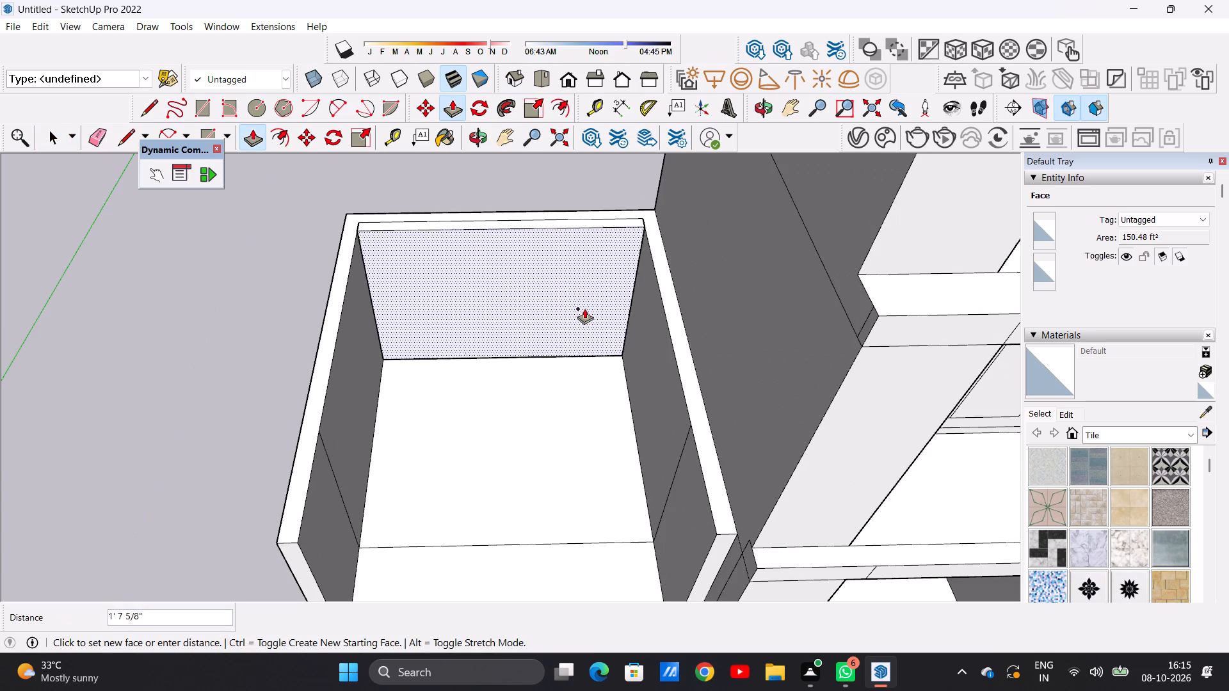
pyautogui.click(691, 424)
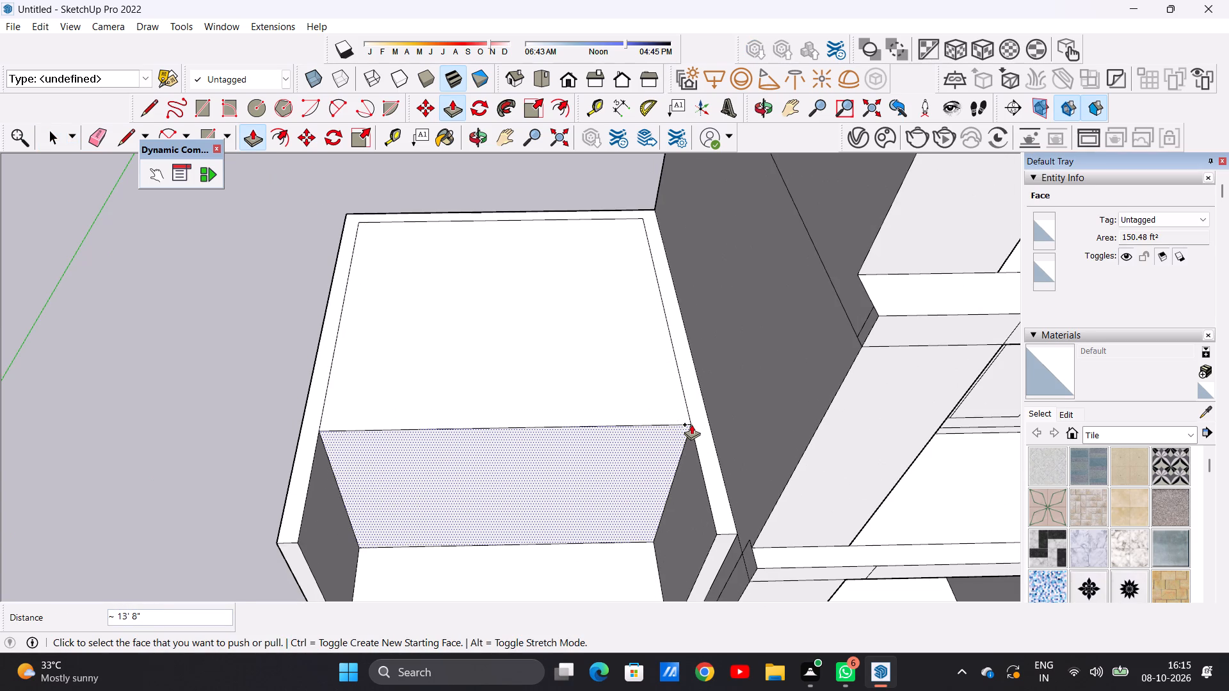
pyautogui.press('space')
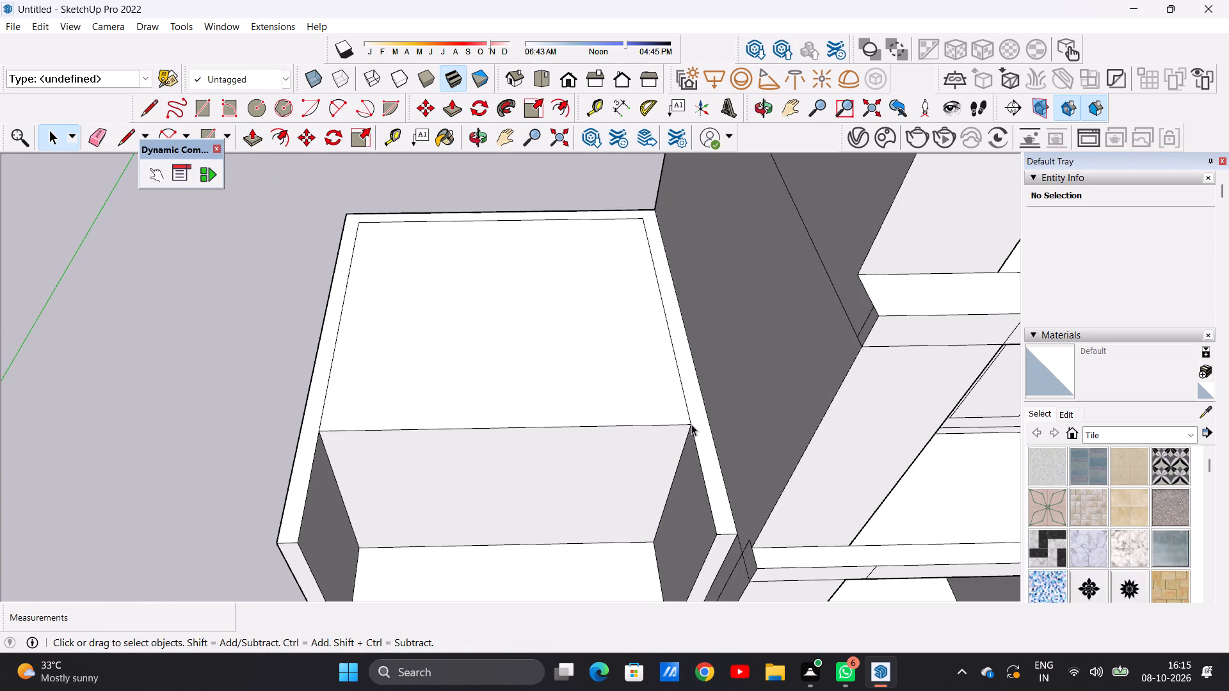
# Examine the side wing's recessed upper front wall from above and from the front at eye level.
pyautogui.scroll(-4, 636, 423)
pyautogui.moveTo(613, 497); pyautogui.dragTo(609, 307, button='middle')
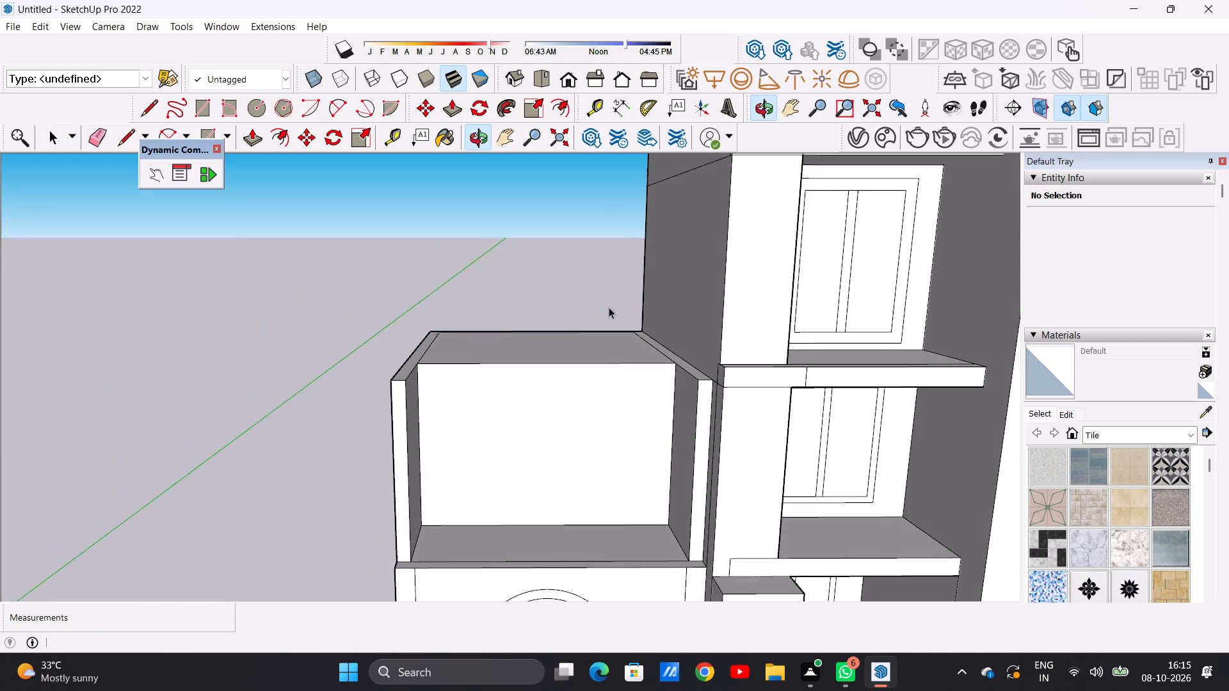
pyautogui.scroll(-6, 605, 474)
pyautogui.moveTo(602, 490); pyautogui.dragTo(589, 553, button='middle')
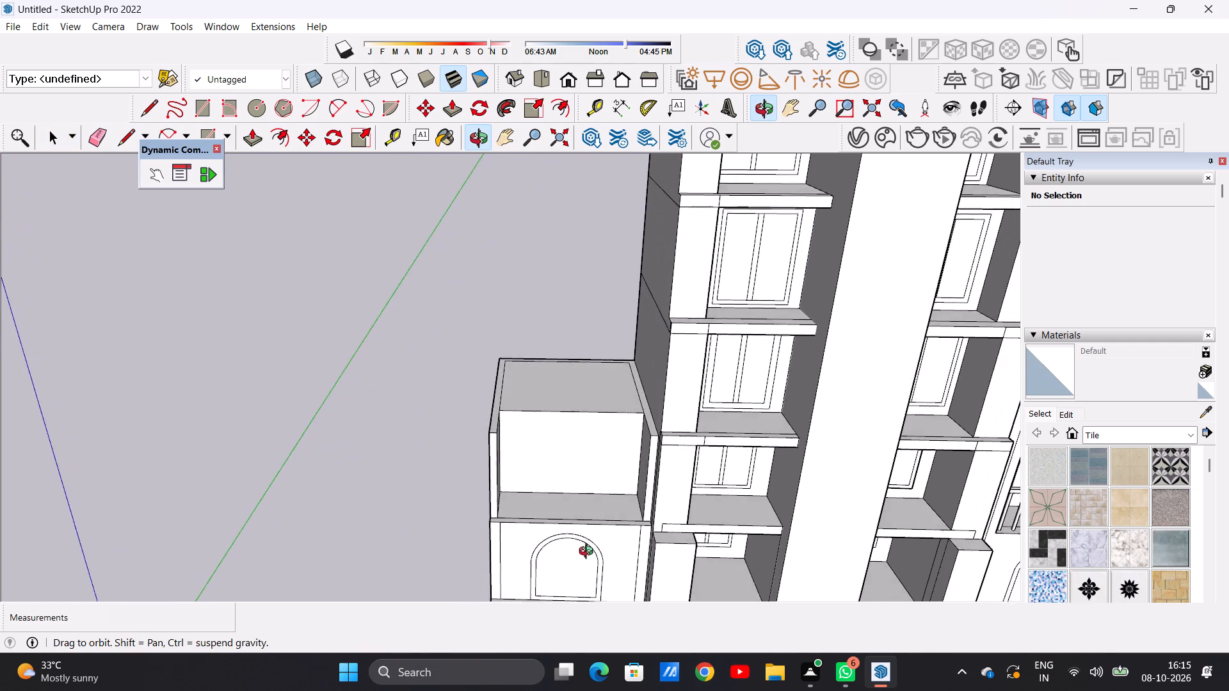
pyautogui.moveTo(589, 553); pyautogui.dragTo(591, 555, button='middle')
pyautogui.scroll(4, 606, 505)
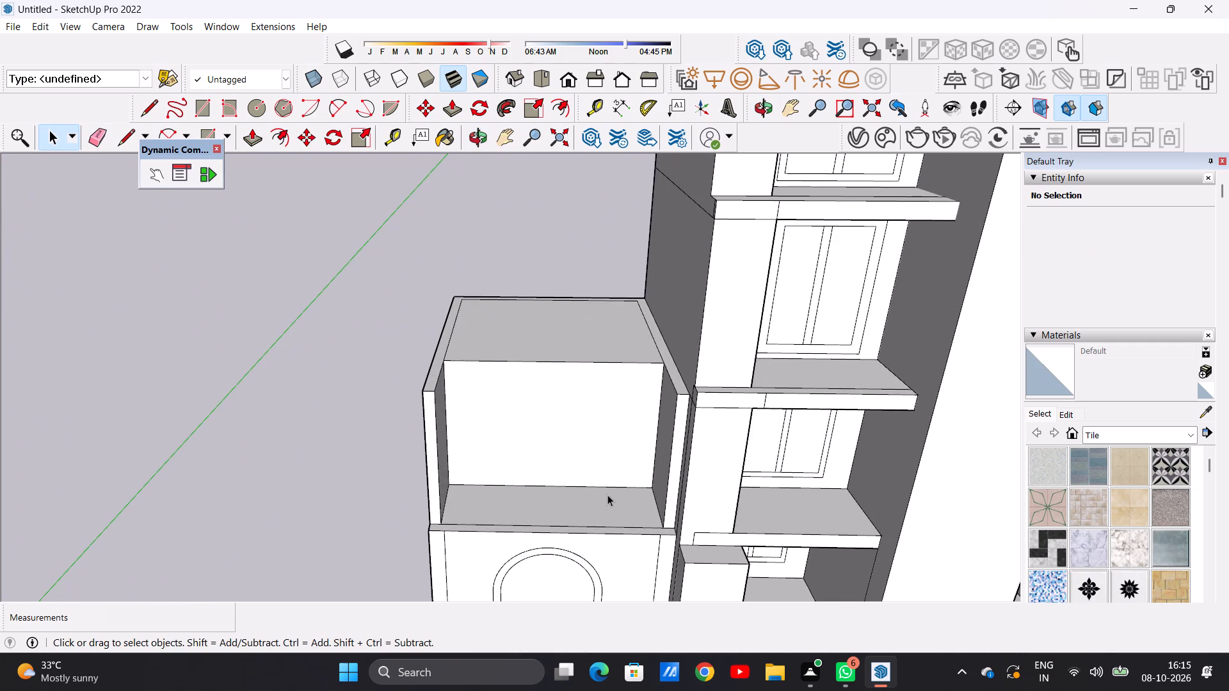
pyautogui.moveTo(607, 495); pyautogui.dragTo(614, 377, button='middle')
pyautogui.scroll(3, 614, 377)
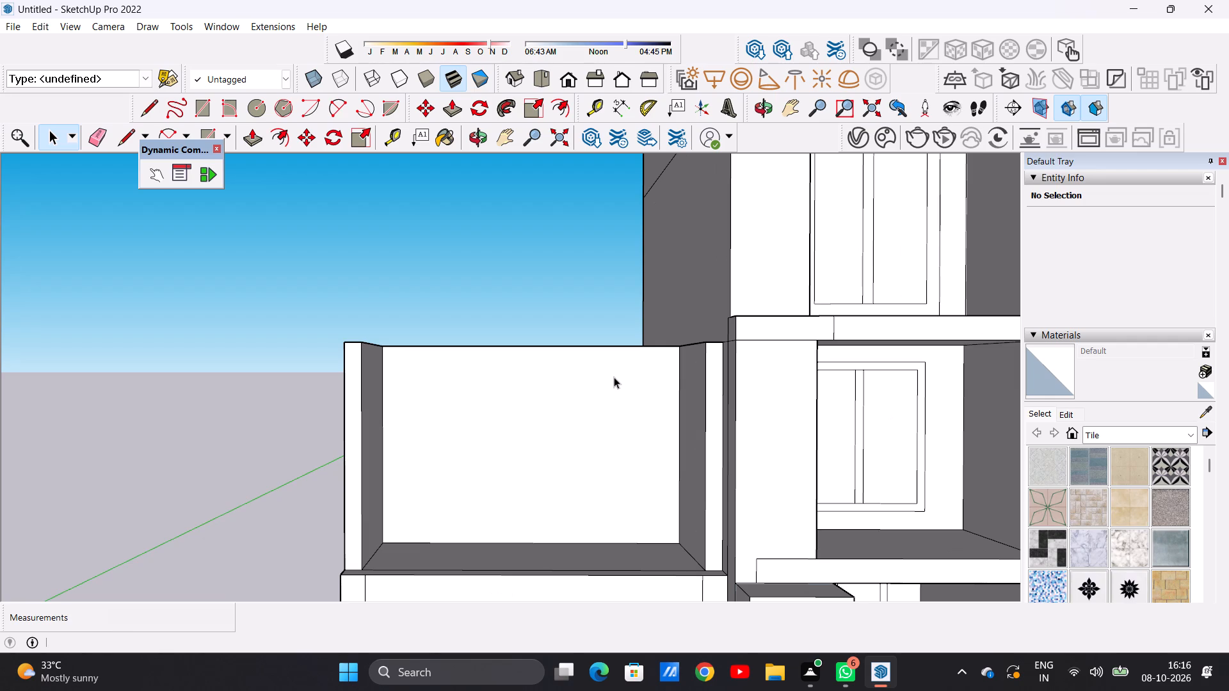
pyautogui.scroll(1, 568, 419)
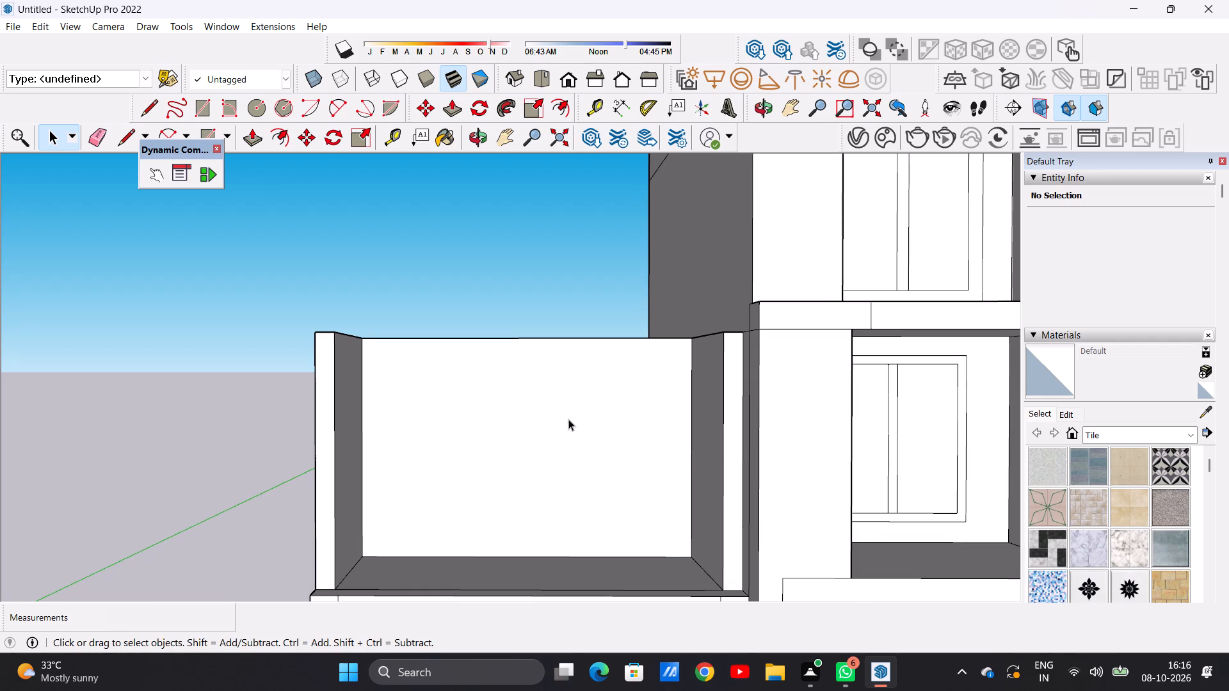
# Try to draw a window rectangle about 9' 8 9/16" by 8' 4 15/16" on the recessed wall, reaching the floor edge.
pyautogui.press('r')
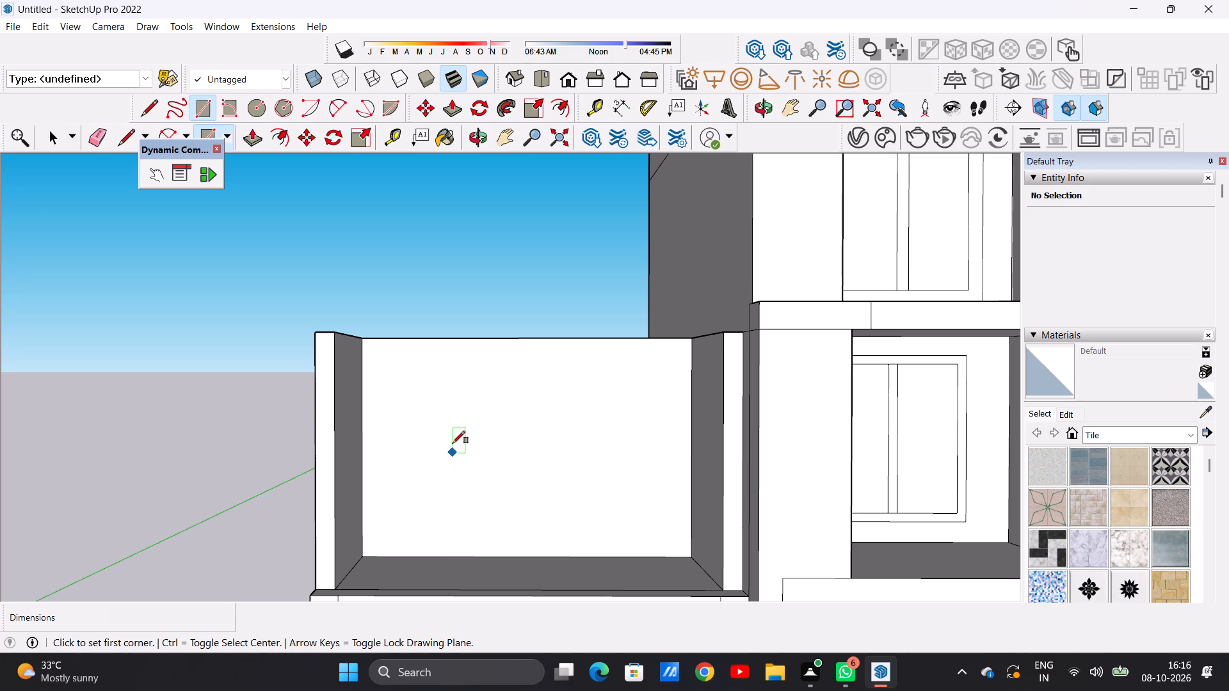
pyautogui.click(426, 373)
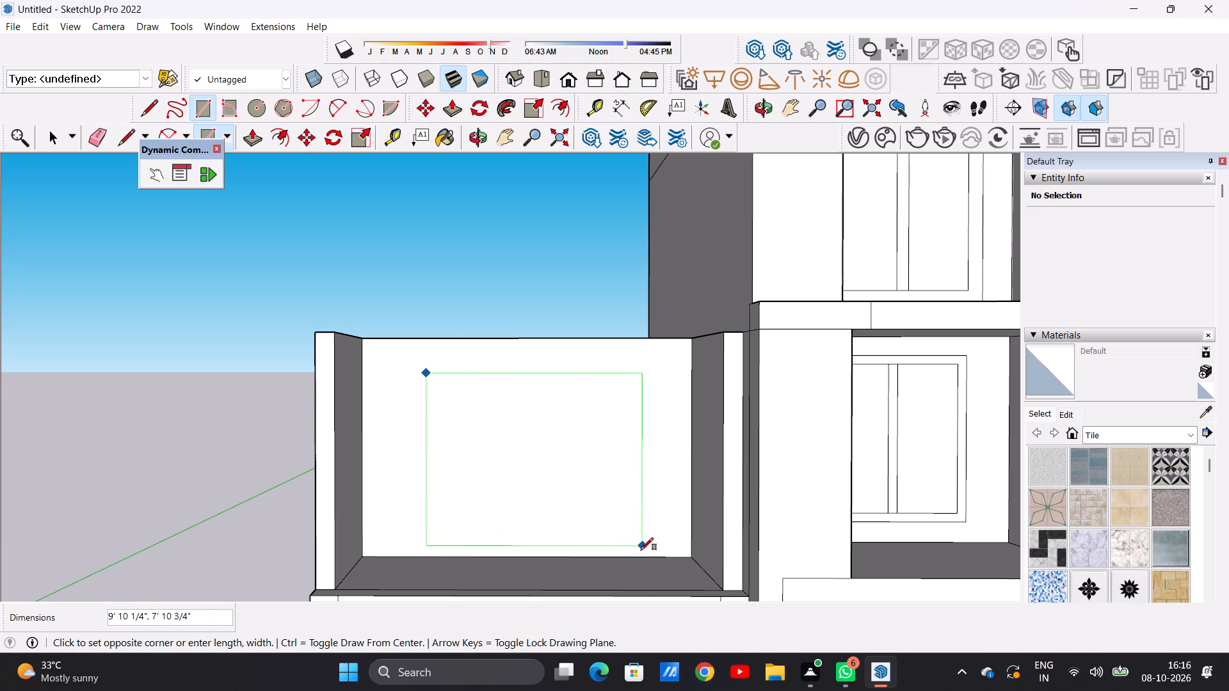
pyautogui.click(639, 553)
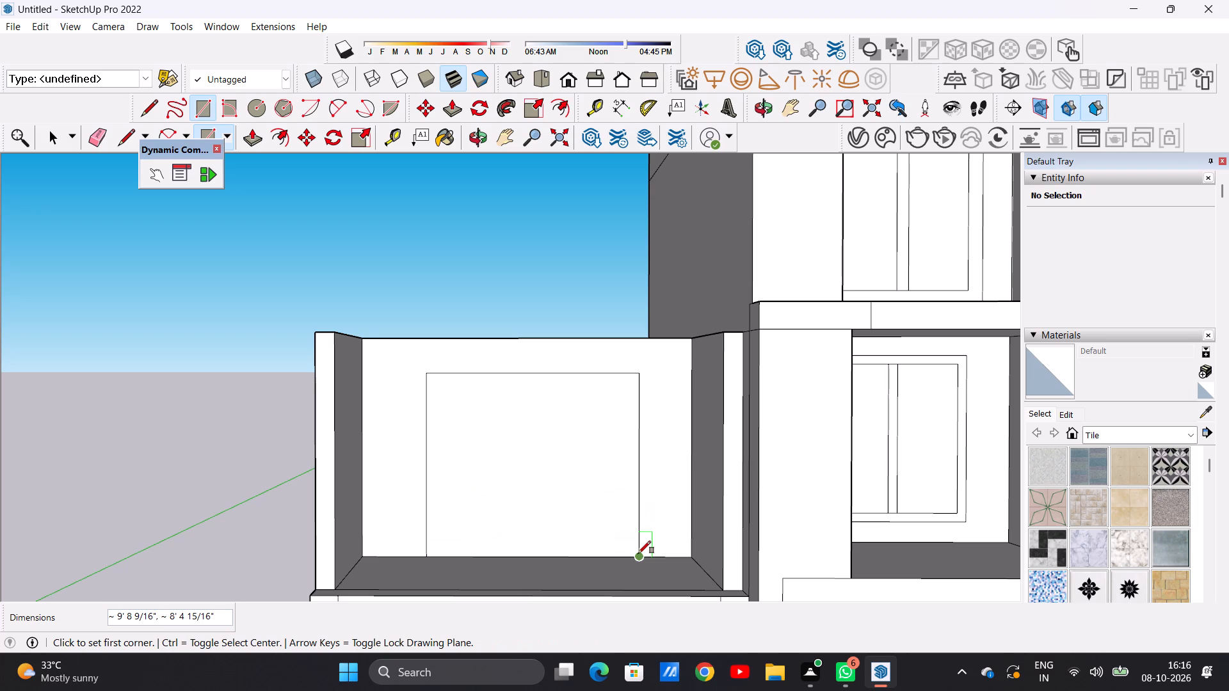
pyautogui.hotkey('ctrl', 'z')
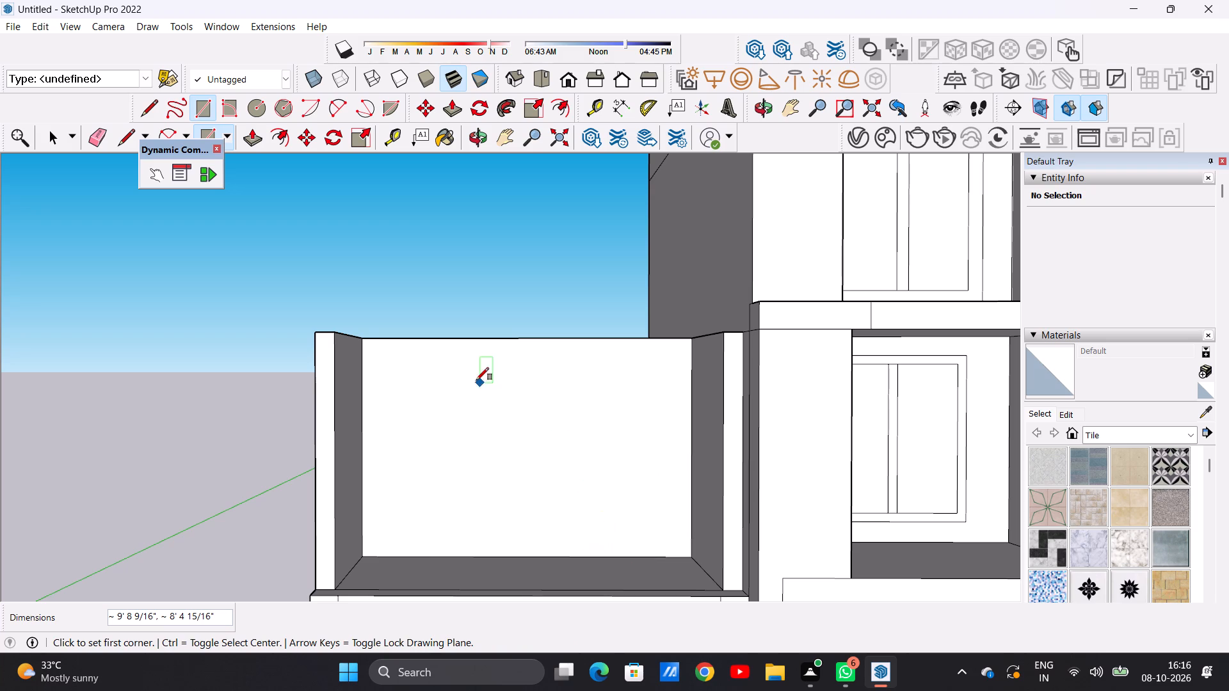
# Draw a window rectangle about 9' 6 3/4" by 8' 1 3/16" on the recessed wall, slightly above the floor.
pyautogui.click(430, 367)
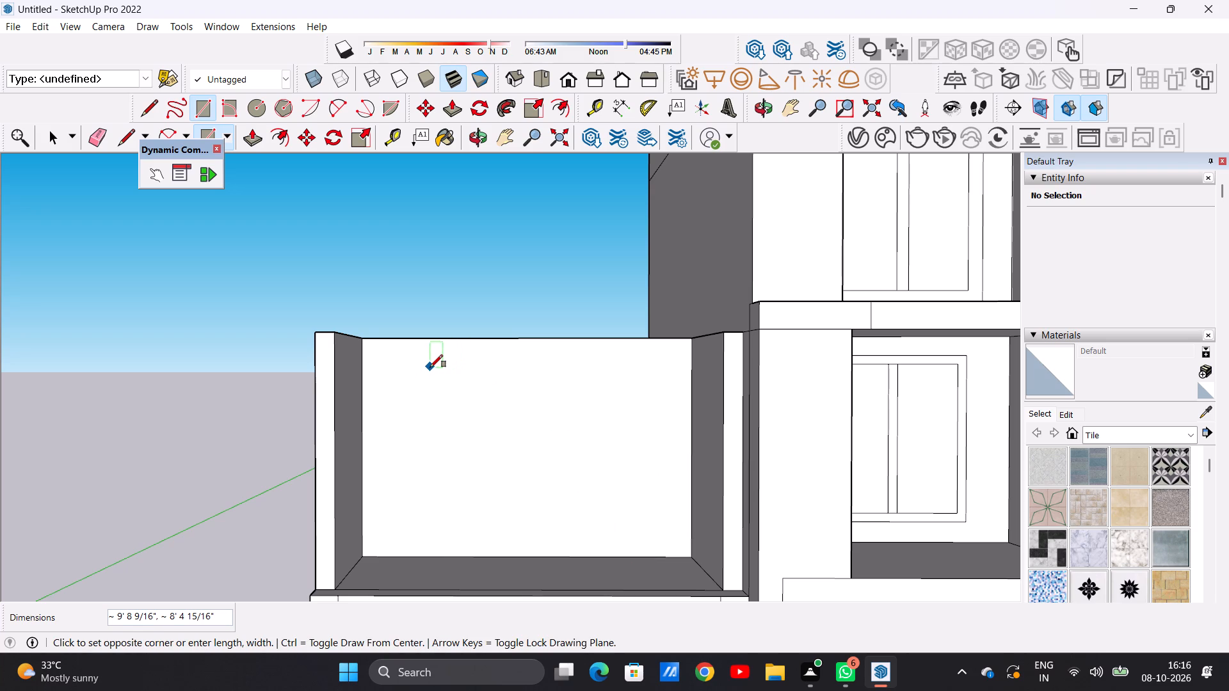
pyautogui.click(639, 544)
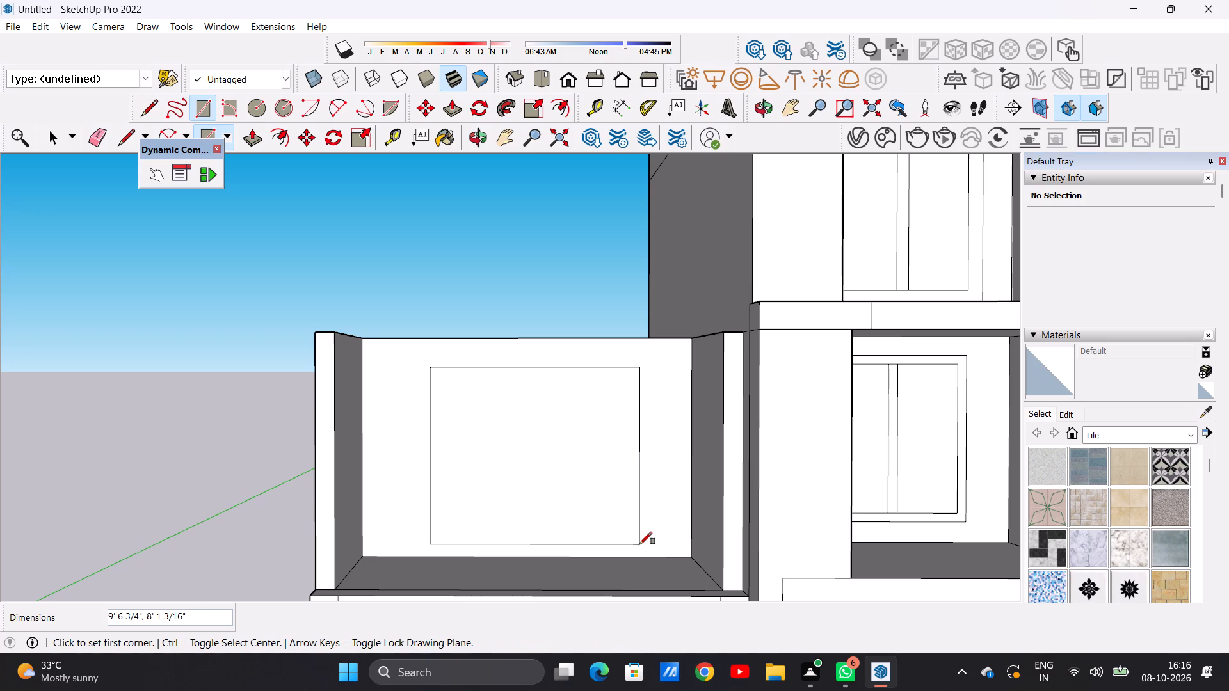
pyautogui.press('space')
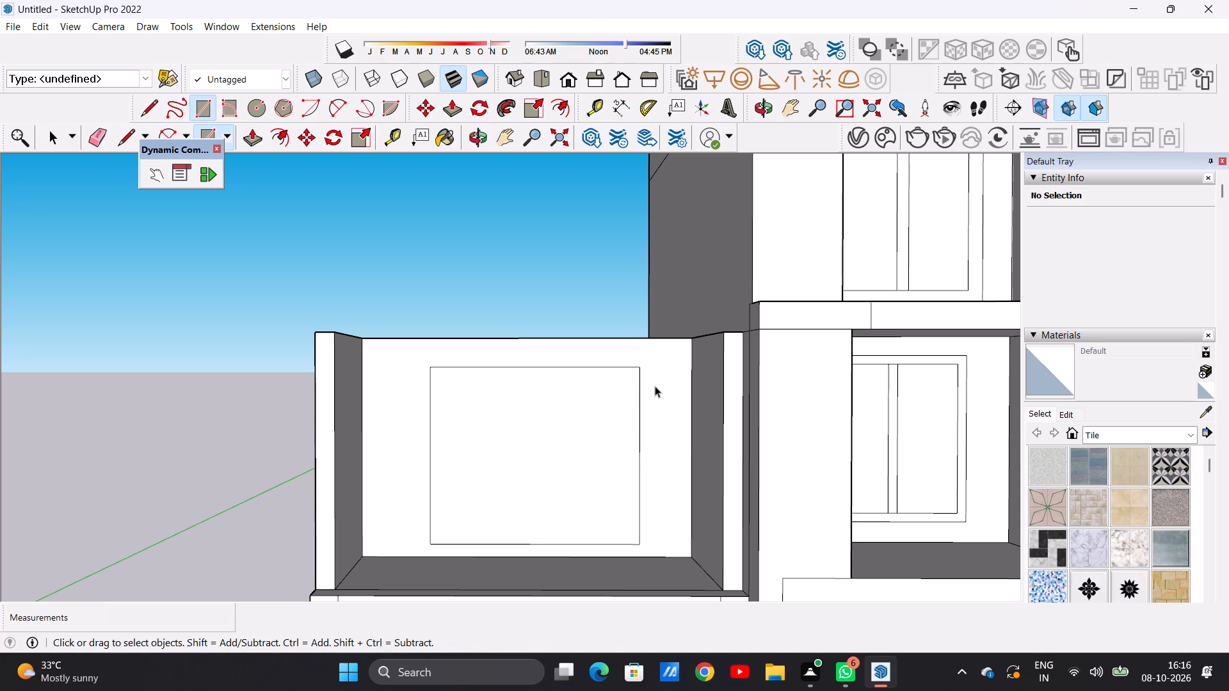
# Offset the window rectangle inward about 5 13/16" to outline its frame.
pyautogui.scroll(5, 655, 381)
pyautogui.scroll(-6, 655, 381)
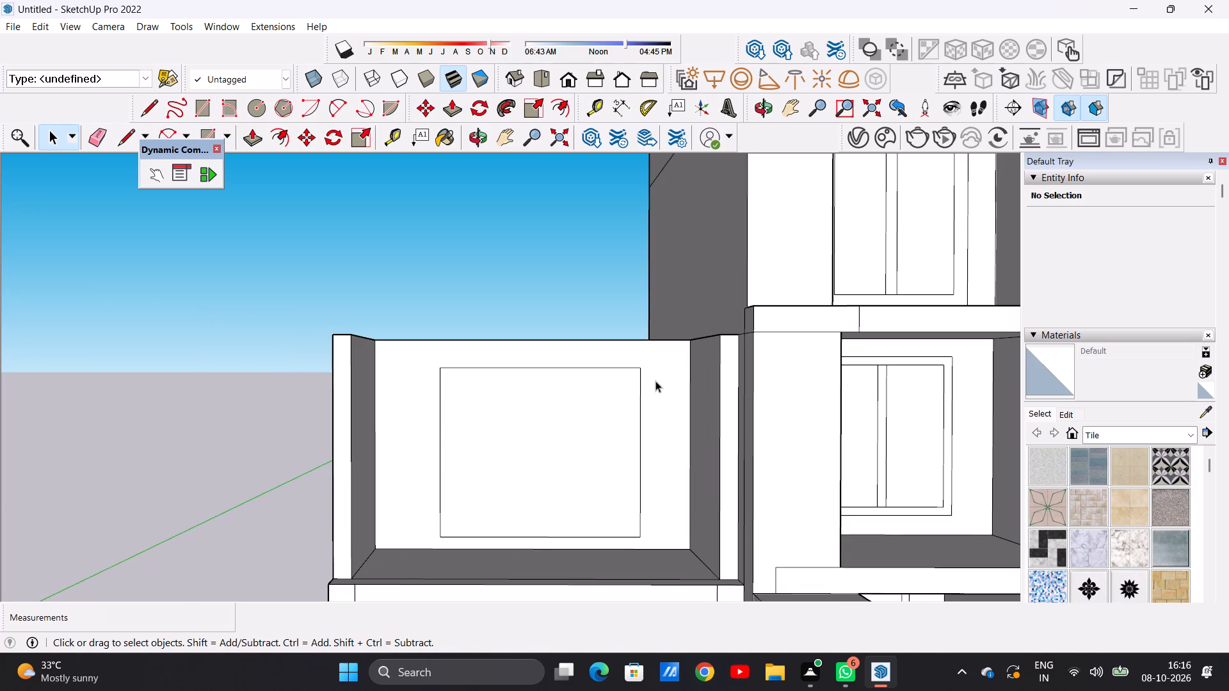
pyautogui.scroll(2, 655, 381)
pyautogui.scroll(-4, 508, 422)
pyautogui.scroll(2, 535, 473)
pyautogui.write('of')
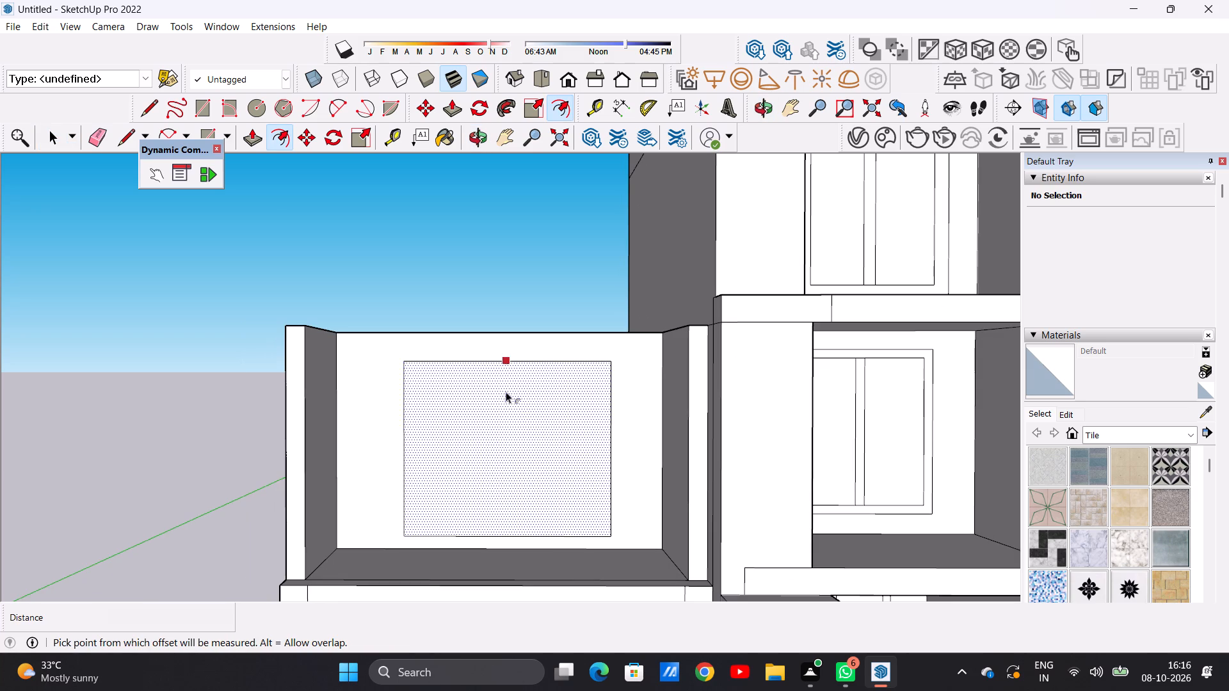
pyautogui.click(503, 375)
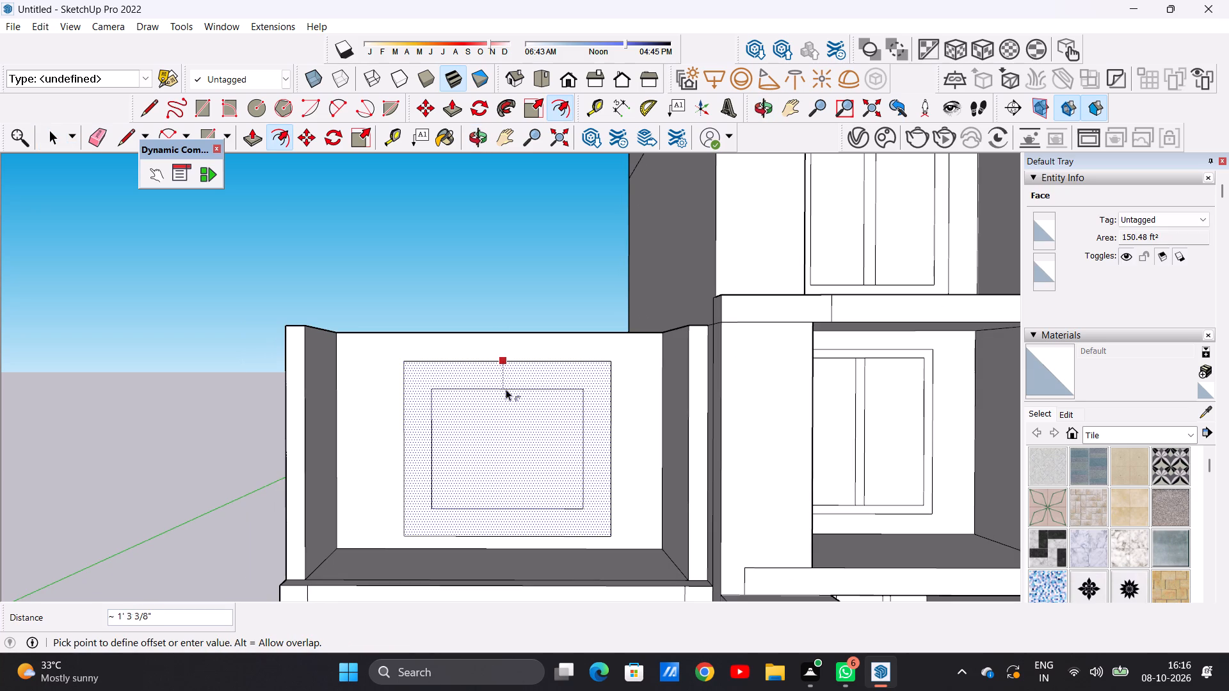
pyautogui.click(508, 372)
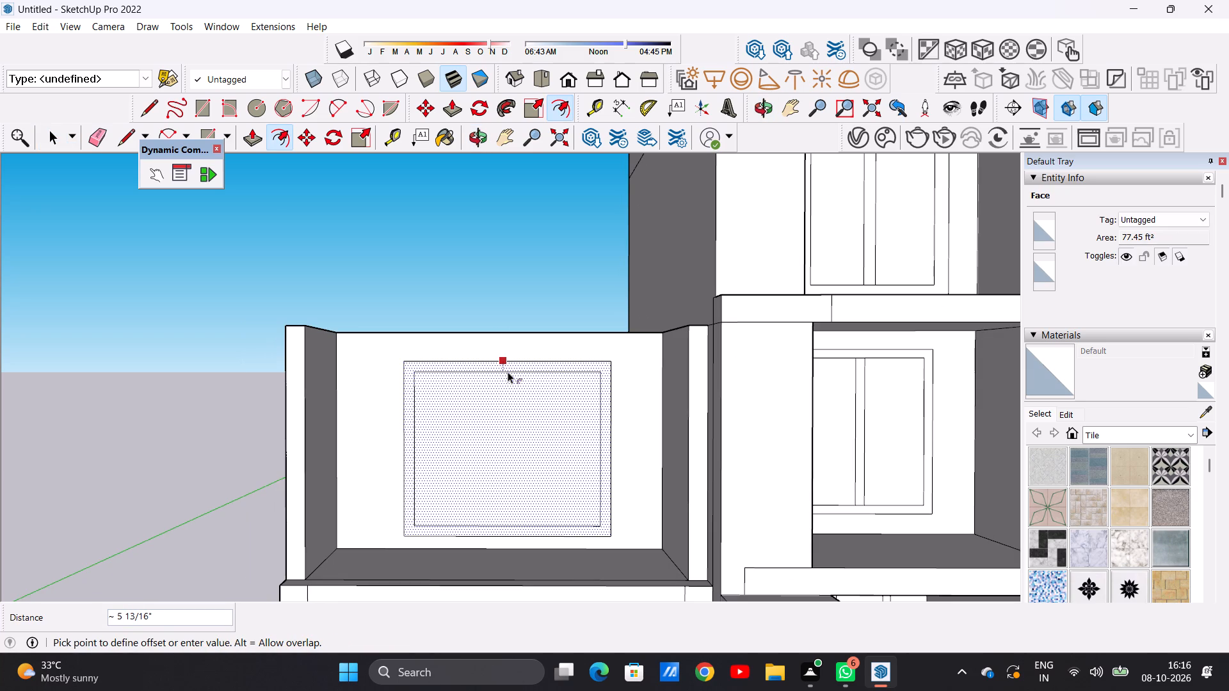
pyautogui.press('space')
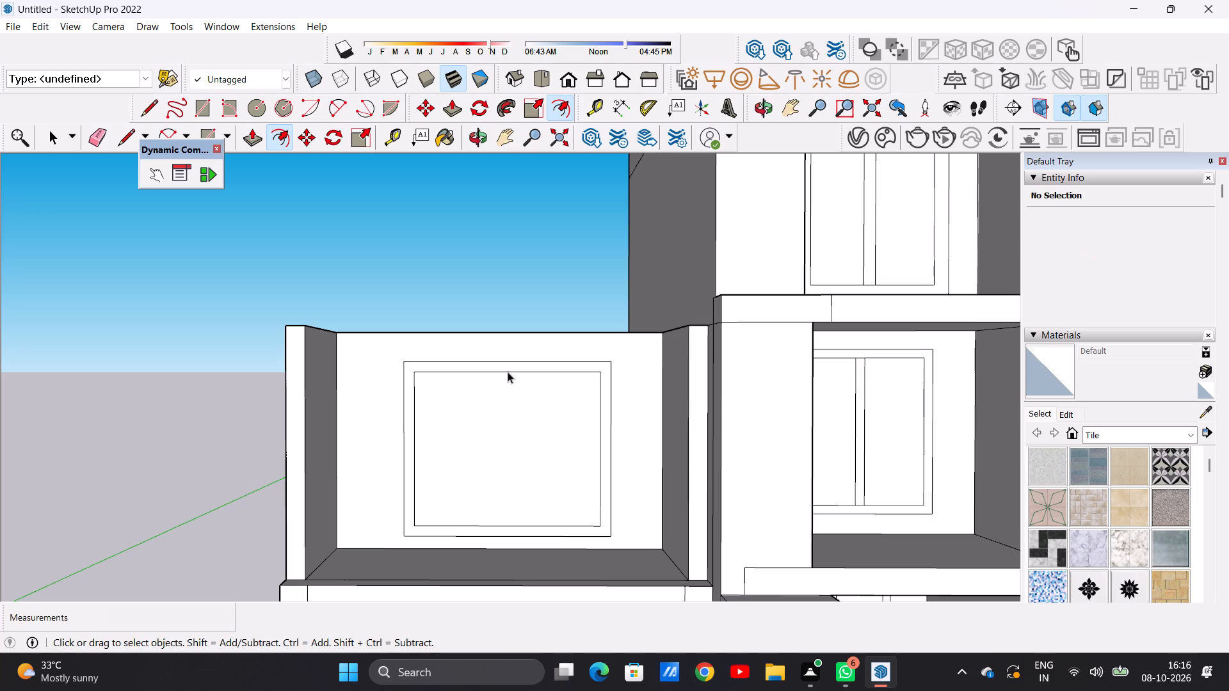
# Draw two closely spaced vertical mullion lines, each about 7' 1 9/16" tall, near the middle of the side wing's upper window.
pyautogui.press('l')
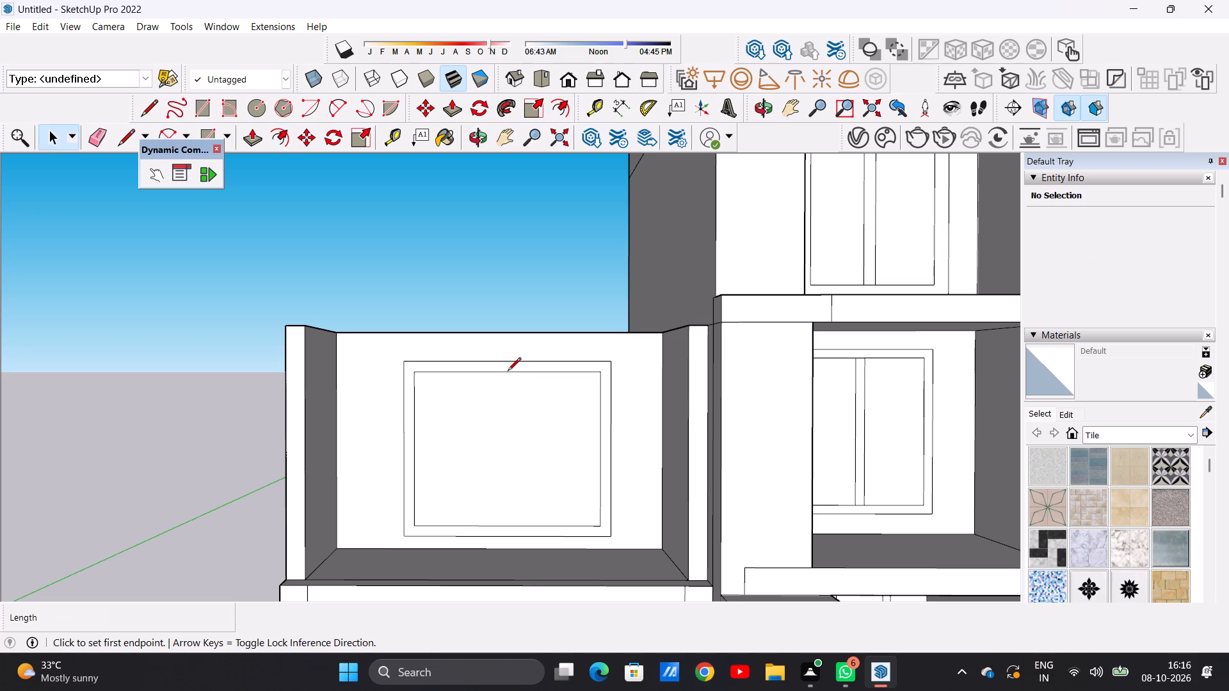
pyautogui.scroll(2, 517, 546)
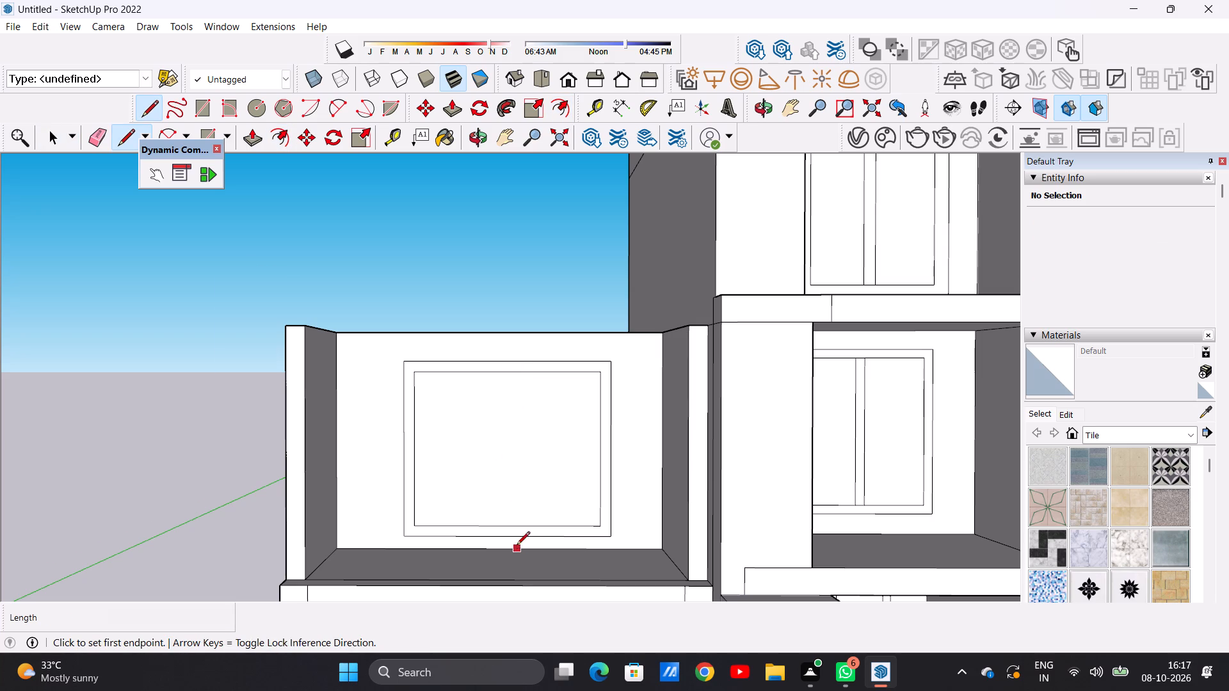
pyautogui.scroll(2, 517, 546)
pyautogui.click(485, 517)
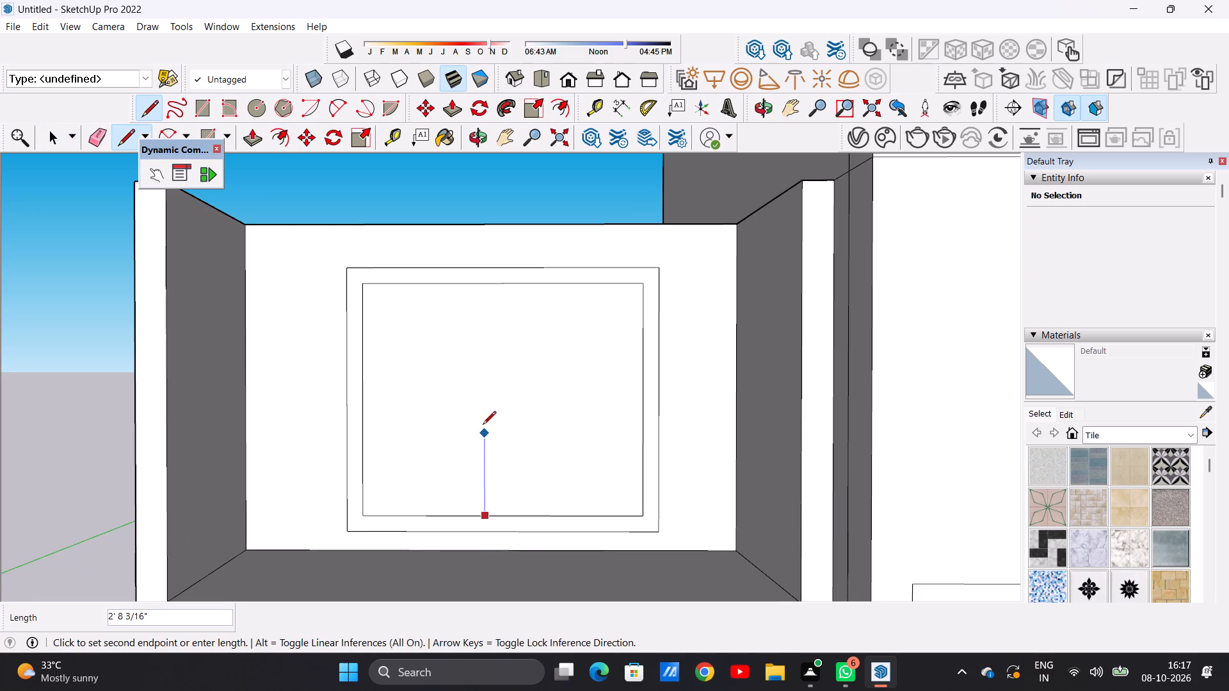
pyautogui.click(485, 287)
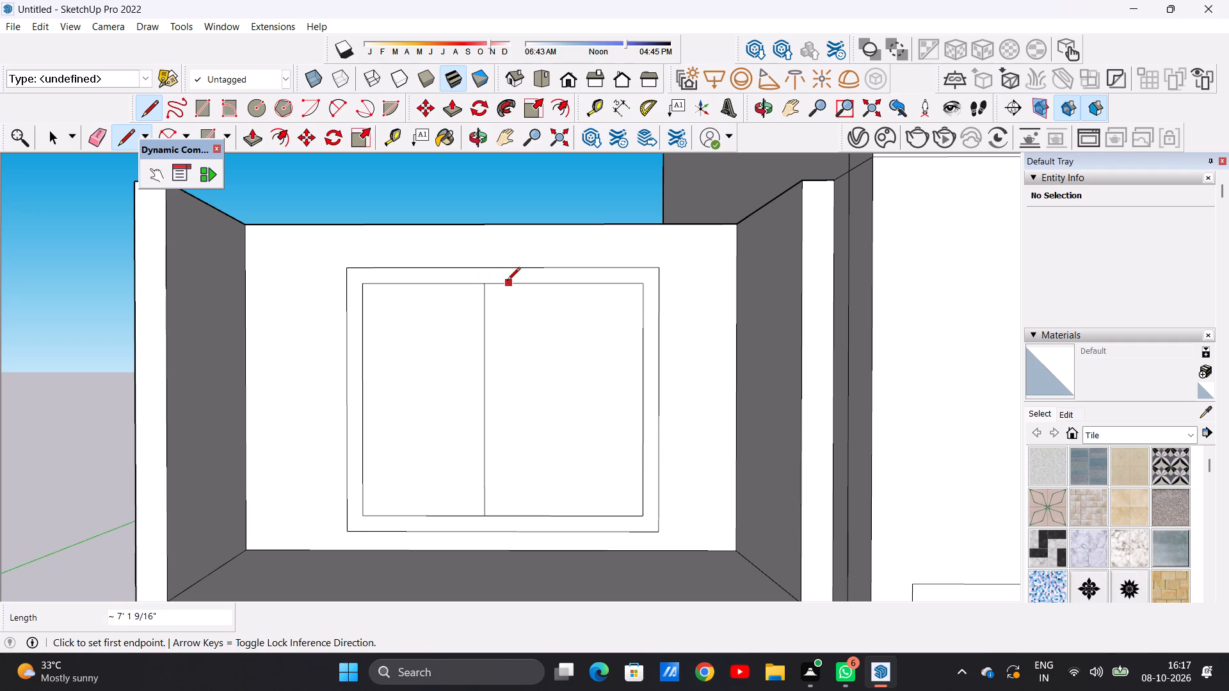
pyautogui.click(504, 284)
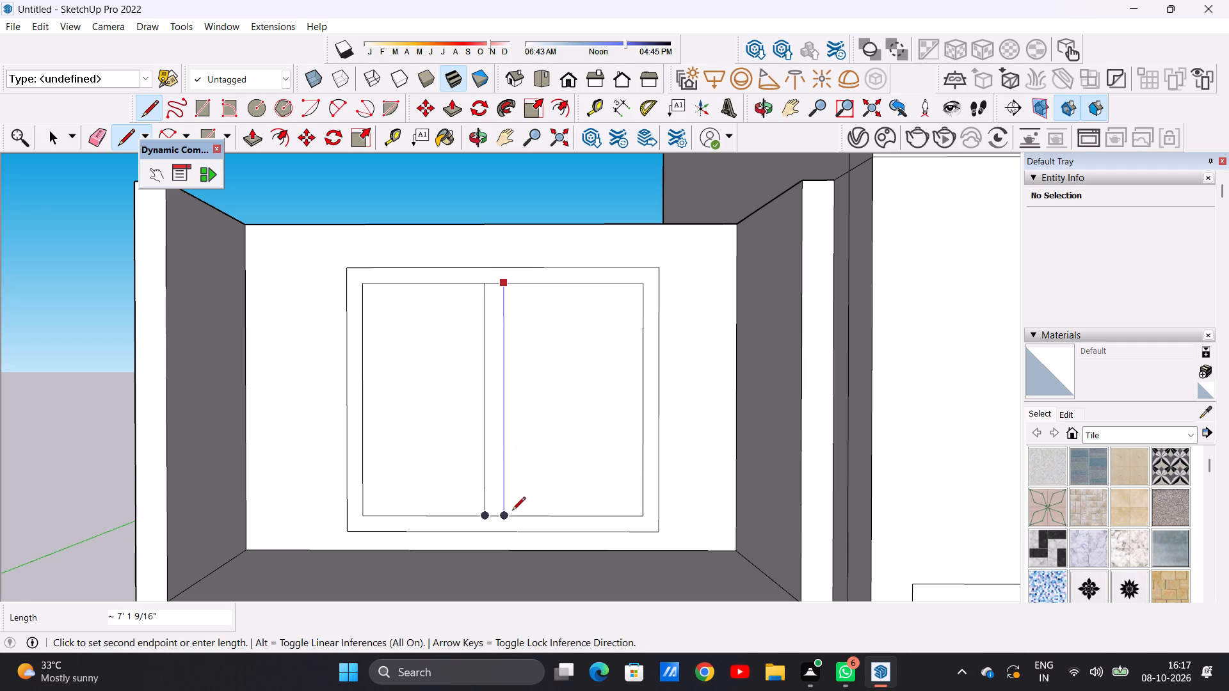
pyautogui.click(512, 513)
pyautogui.press('space')
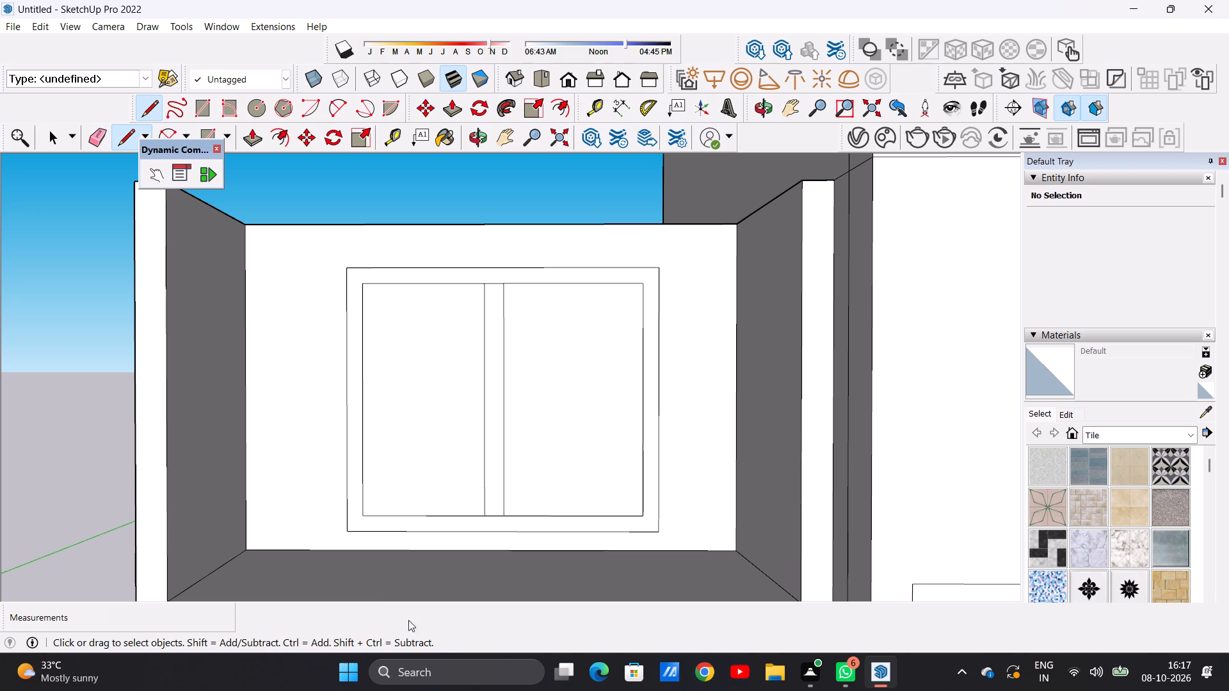
# Examine the side wing's recessed upper storey, its divided window and its floor edge from the front, above and the side.
pyautogui.scroll(-3, 410, 622)
pyautogui.scroll(-1, 352, 689)
pyautogui.scroll(-9, 417, 465)
pyautogui.scroll(7, 464, 415)
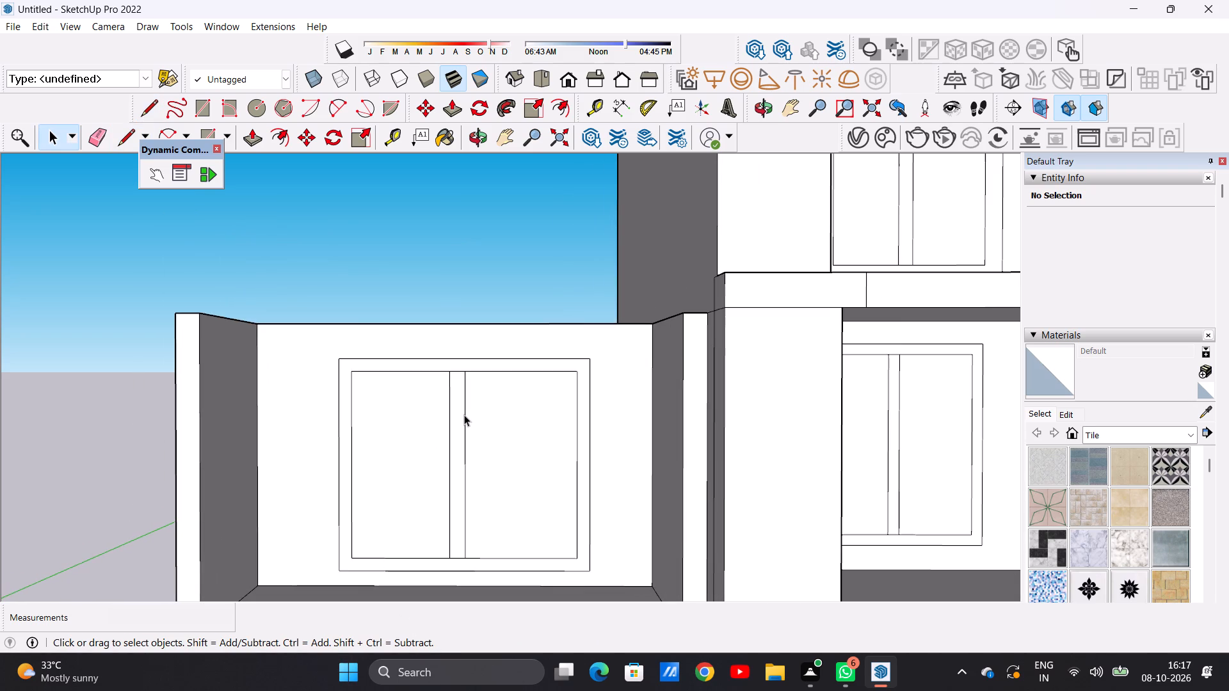
pyautogui.scroll(2, 464, 414)
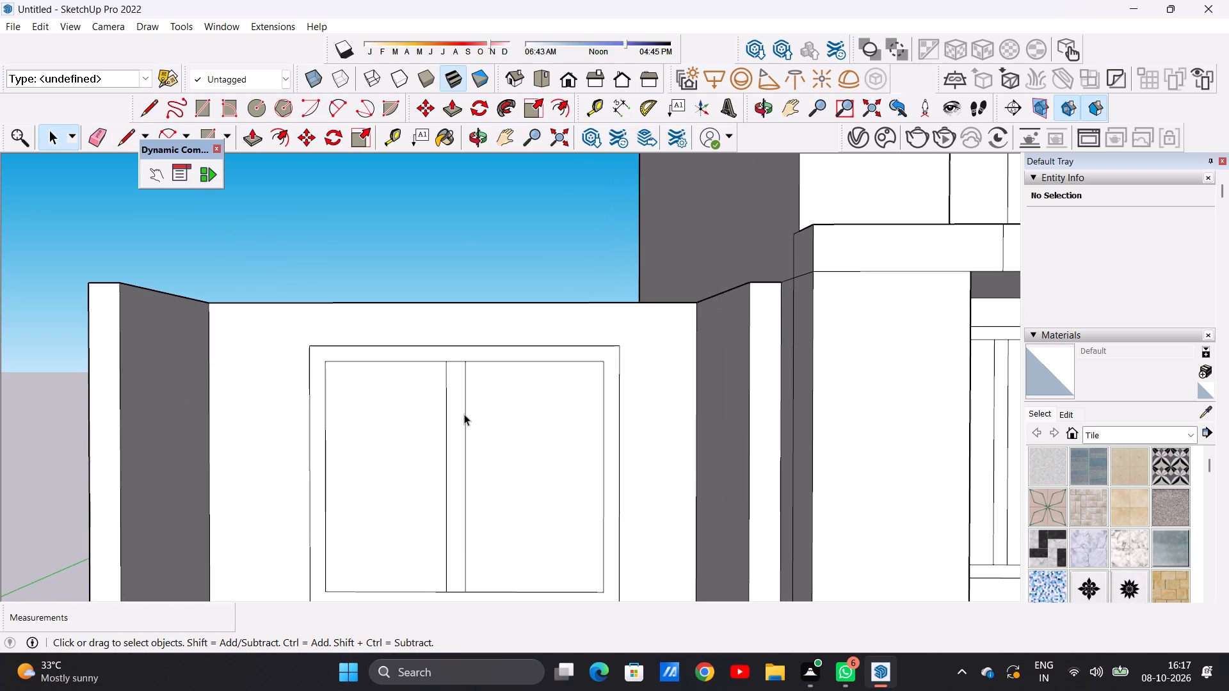
pyautogui.scroll(1, 464, 414)
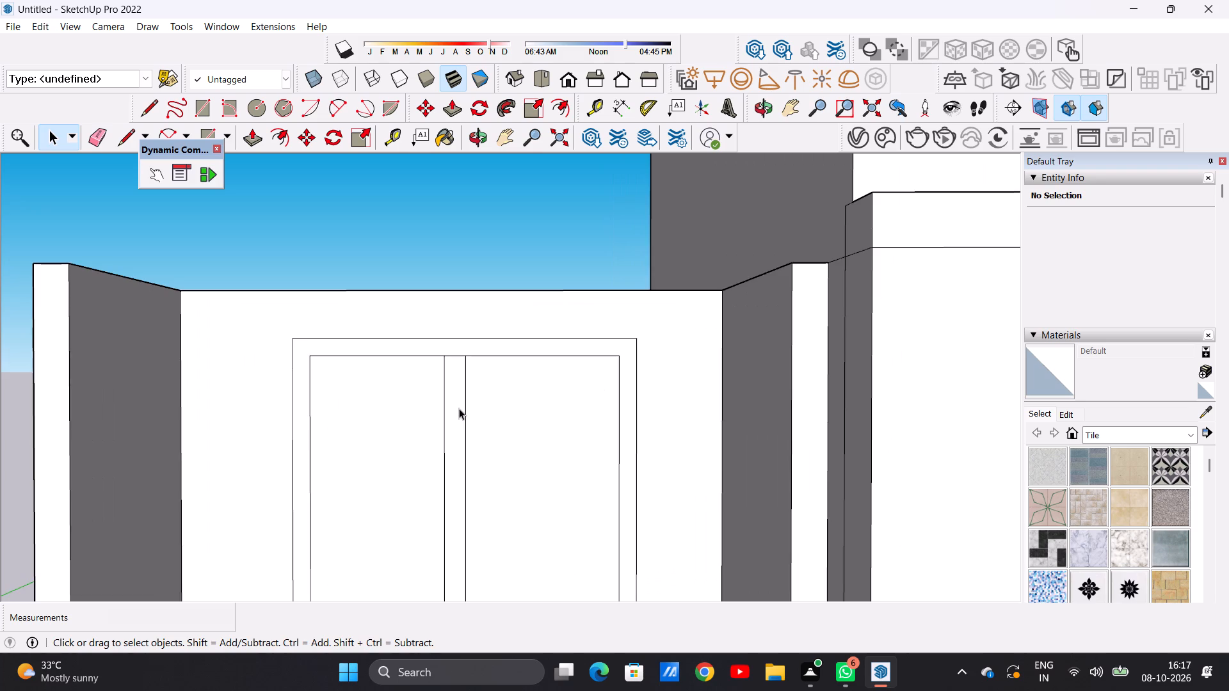
pyautogui.scroll(-20, 459, 408)
pyautogui.moveTo(485, 377); pyautogui.dragTo(494, 424, button='middle')
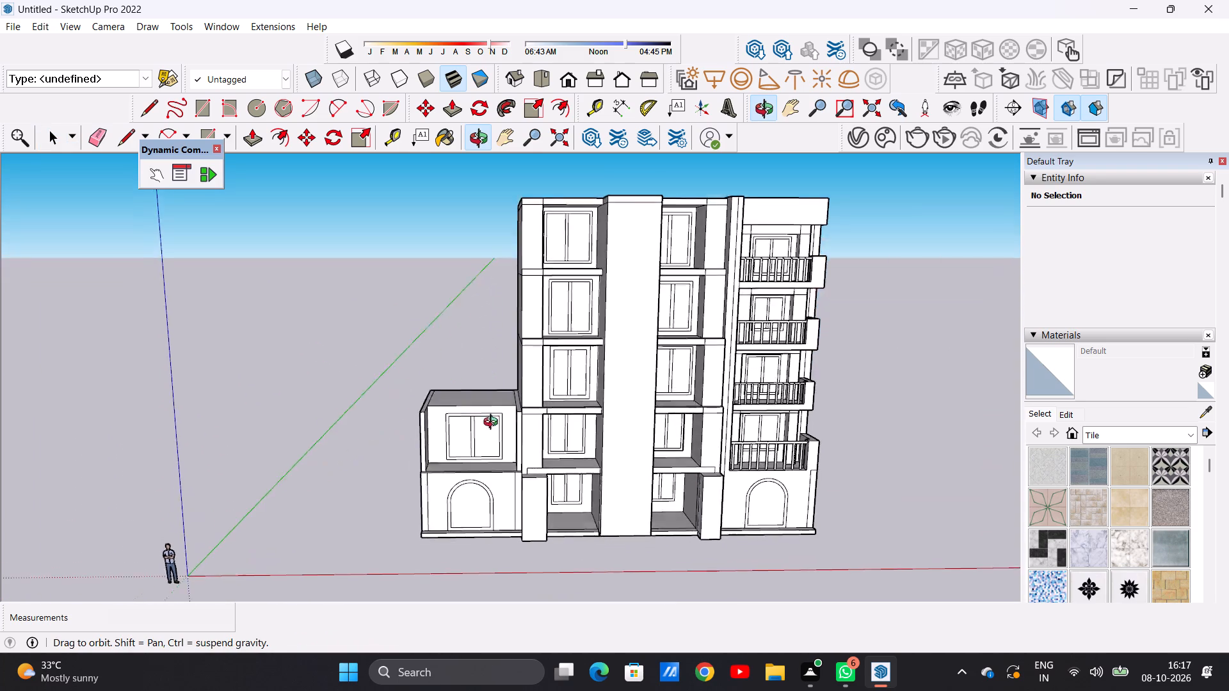
pyautogui.moveTo(494, 424); pyautogui.dragTo(475, 507, button='middle')
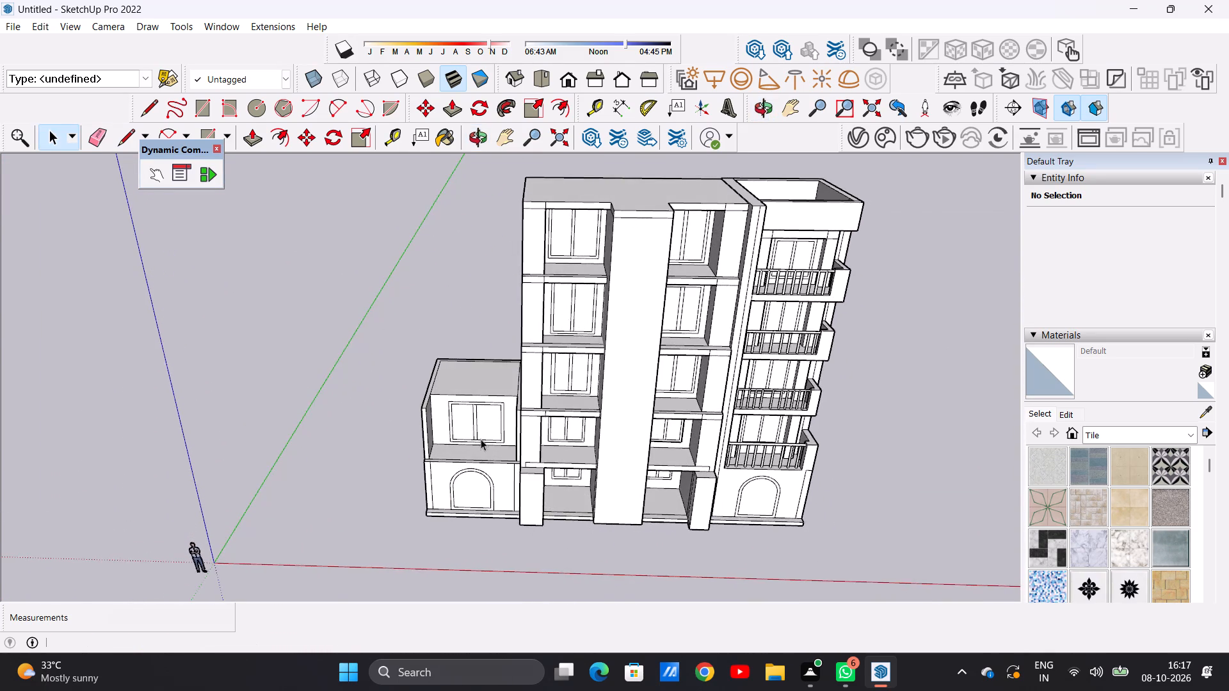
pyautogui.scroll(4, 481, 439)
pyautogui.scroll(-1, 481, 439)
pyautogui.scroll(11, 513, 464)
pyautogui.scroll(-3, 511, 470)
pyautogui.moveTo(447, 475); pyautogui.dragTo(511, 463, button='middle')
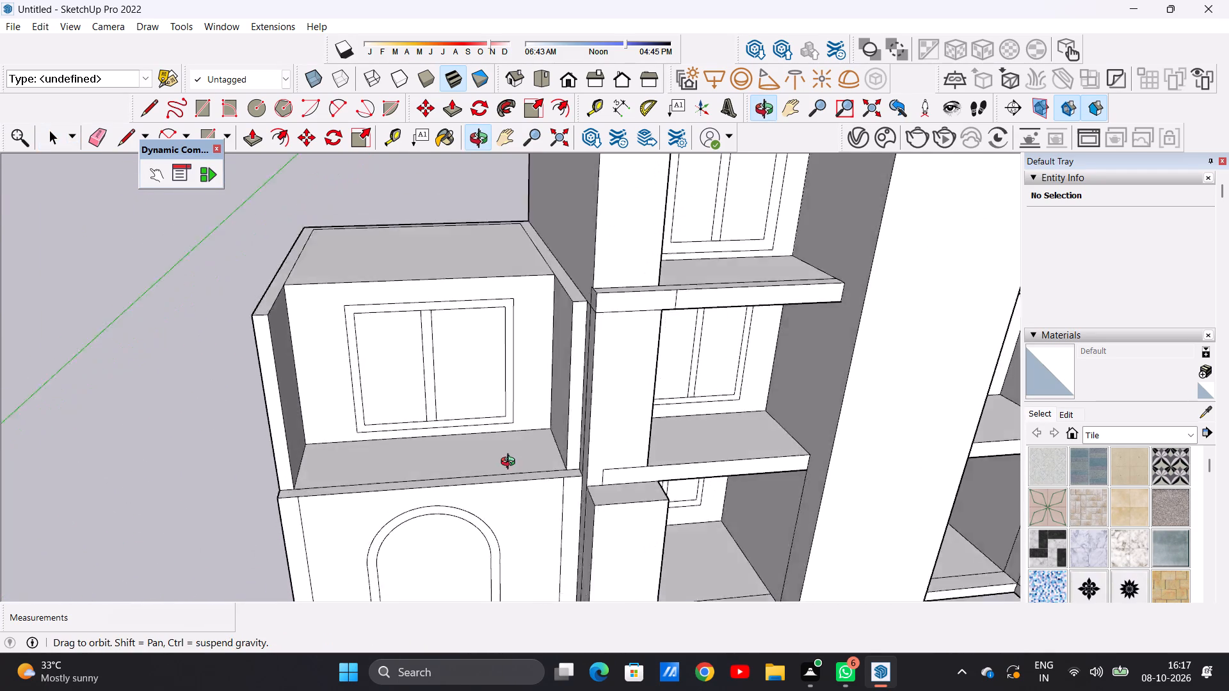
pyautogui.moveTo(511, 463); pyautogui.dragTo(588, 443, button='middle')
pyautogui.scroll(-4, 575, 441)
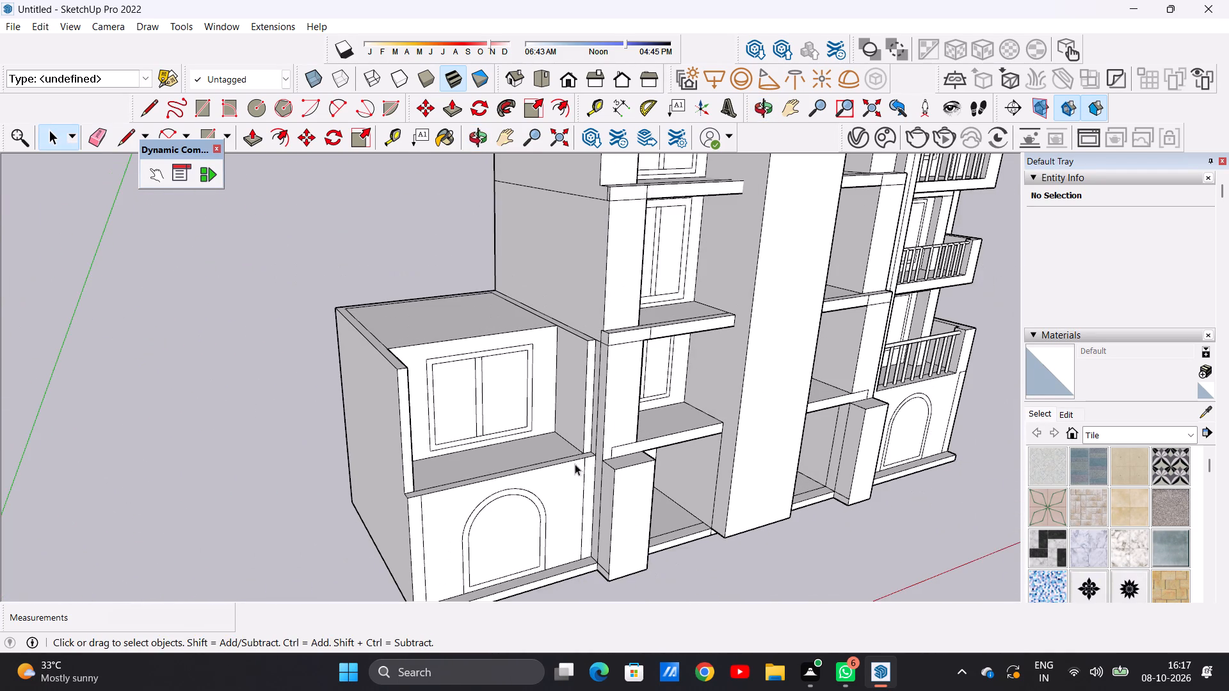
pyautogui.moveTo(566, 473); pyautogui.dragTo(607, 499, button='middle')
pyautogui.scroll(15, 583, 496)
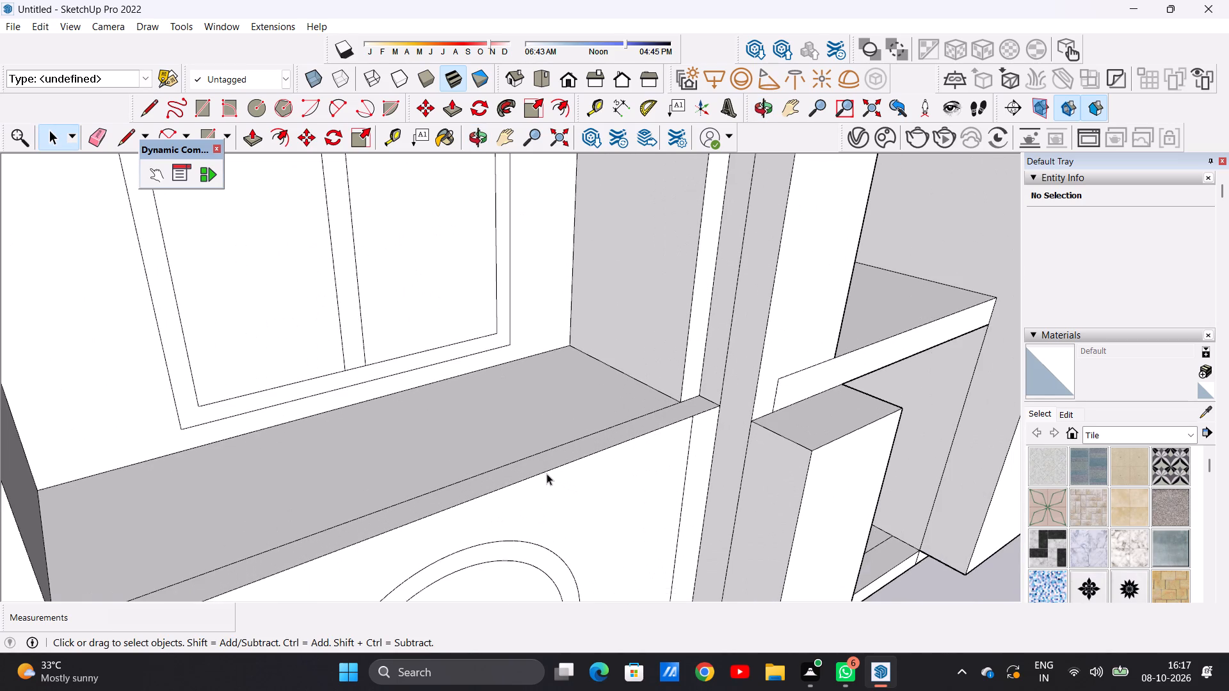
pyautogui.scroll(1, 562, 496)
pyautogui.moveTo(562, 496); pyautogui.dragTo(530, 406, button='middle')
pyautogui.scroll(1, 533, 409)
pyautogui.scroll(-8, 540, 415)
pyautogui.scroll(1, 540, 415)
pyautogui.scroll(-2, 540, 415)
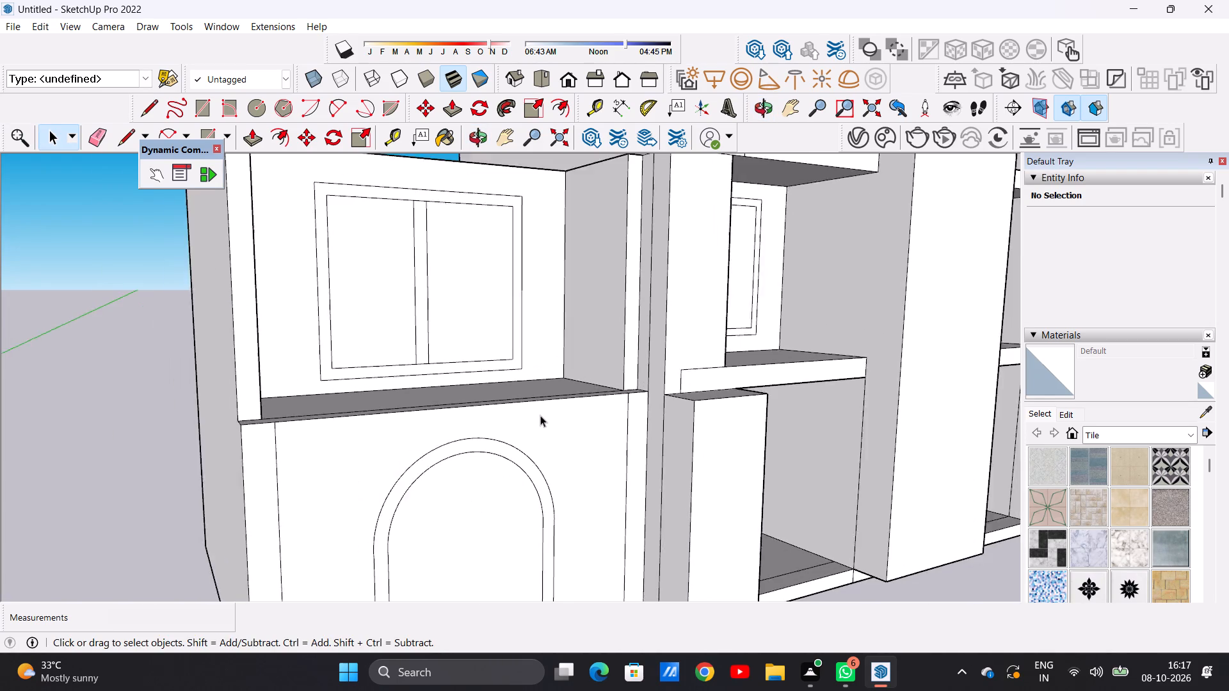
pyautogui.scroll(-3, 540, 415)
pyautogui.moveTo(551, 401); pyautogui.dragTo(432, 468, button='middle')
pyautogui.scroll(3, 426, 451)
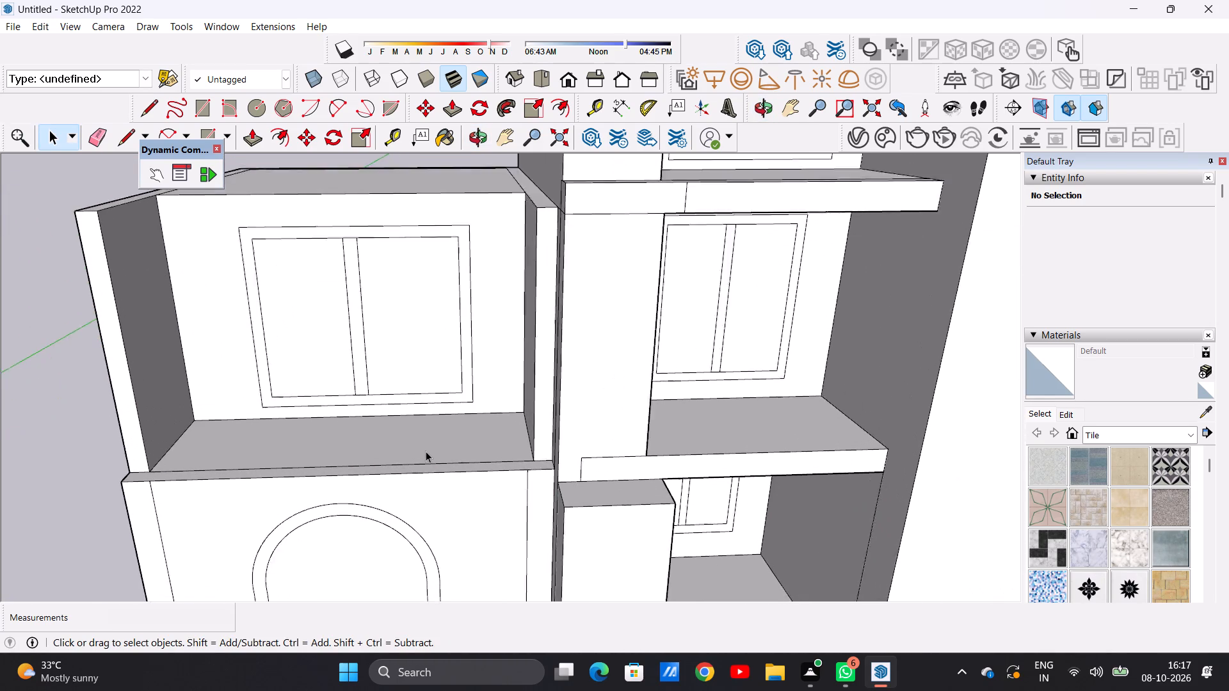
pyautogui.scroll(2, 426, 451)
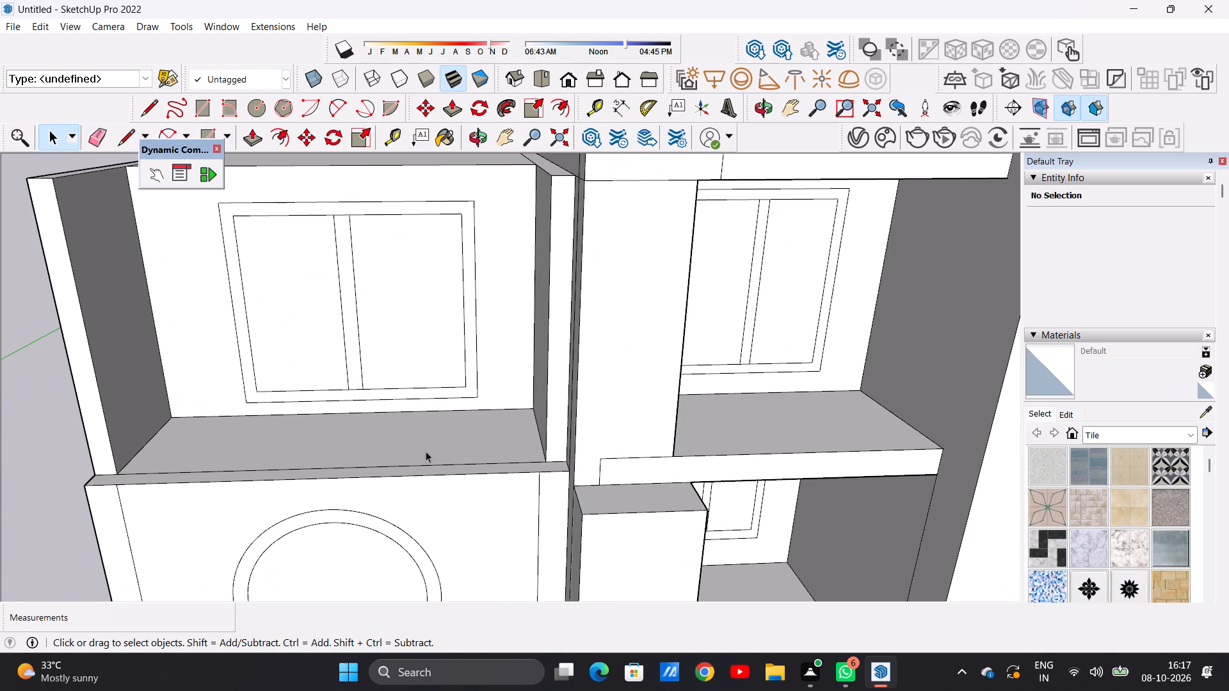
# Raise the floor of the side wing's recessed upper storey by about 4 9/16" with Push/Pull.
pyautogui.press('p')
pyautogui.moveTo(478, 443); pyautogui.dragTo(459, 562, button='middle')
pyautogui.scroll(7, 476, 481)
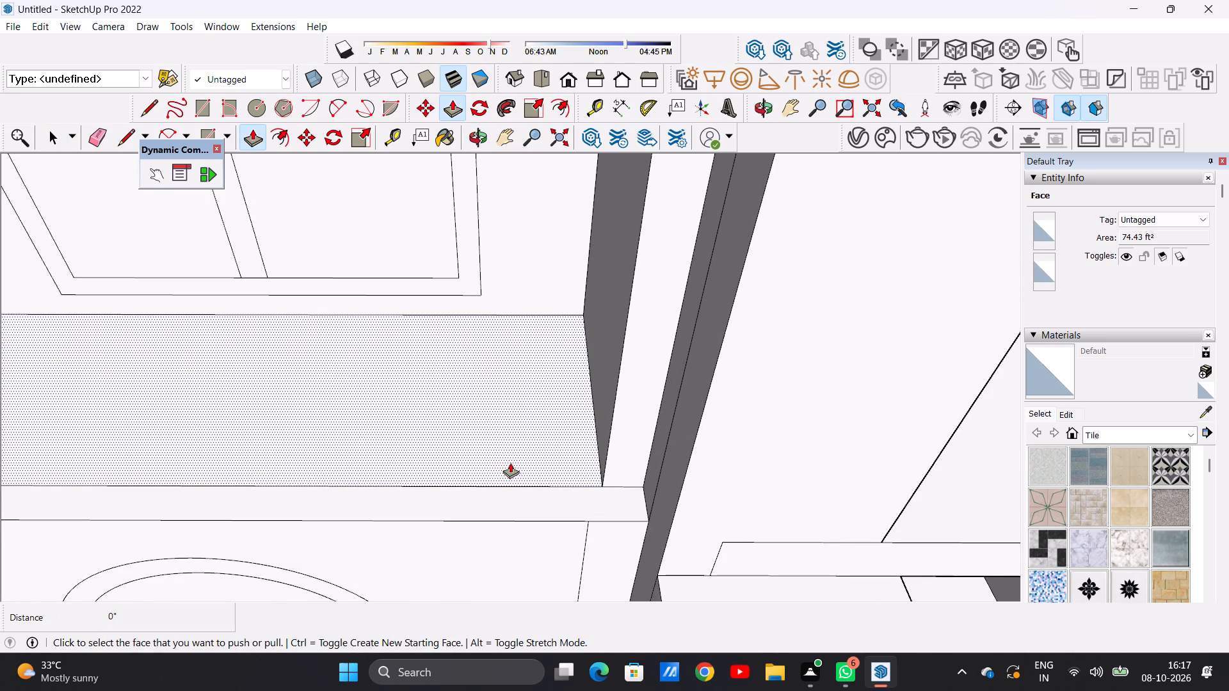
pyautogui.click(562, 458)
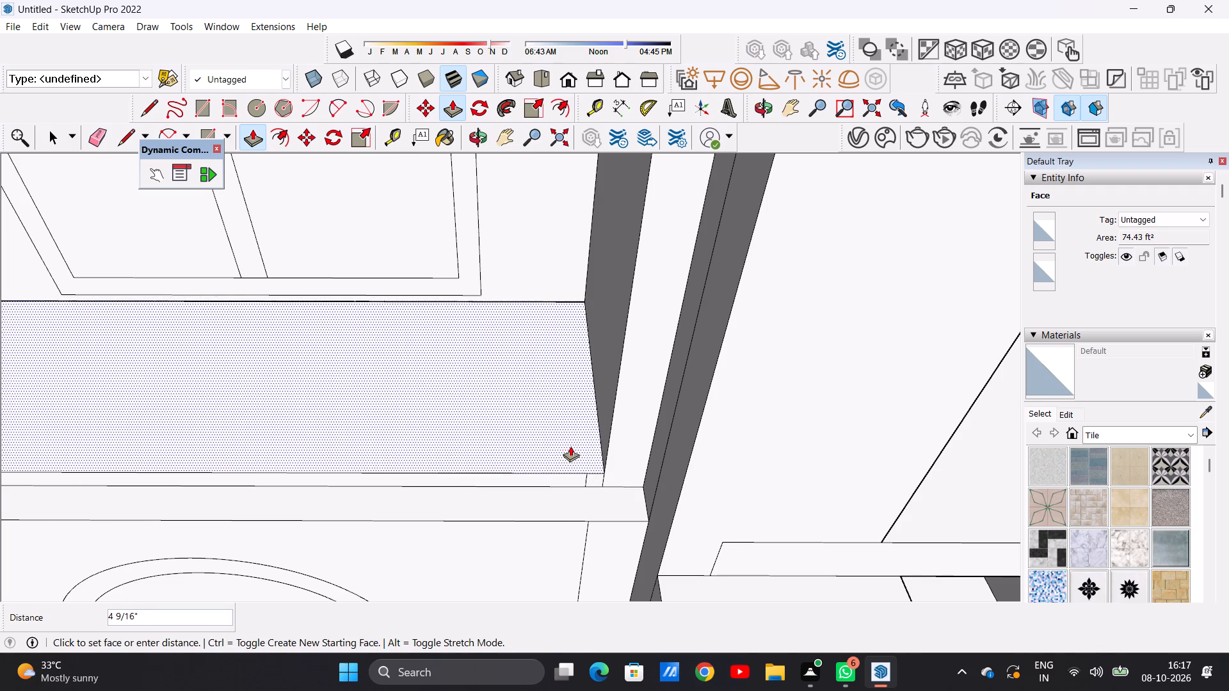
pyautogui.click(570, 446)
pyautogui.press('space')
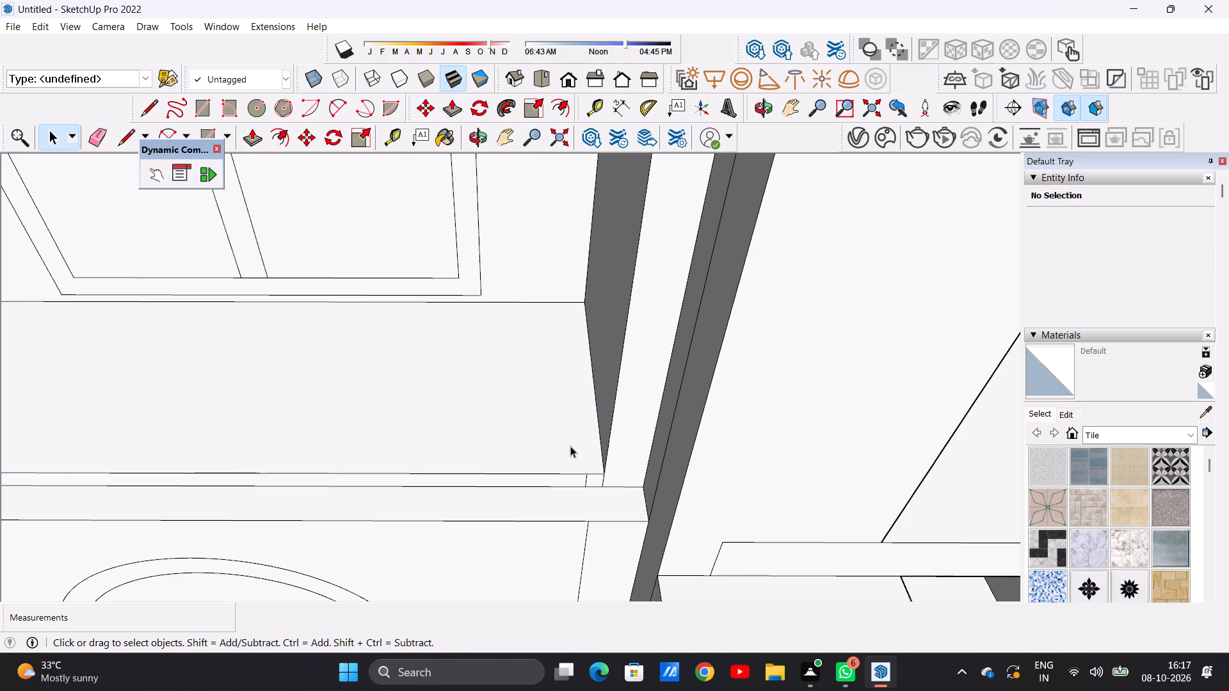
# Erase the short stray vertical edges at both ends of the raised floor's front face.
pyautogui.scroll(-6, 566, 461)
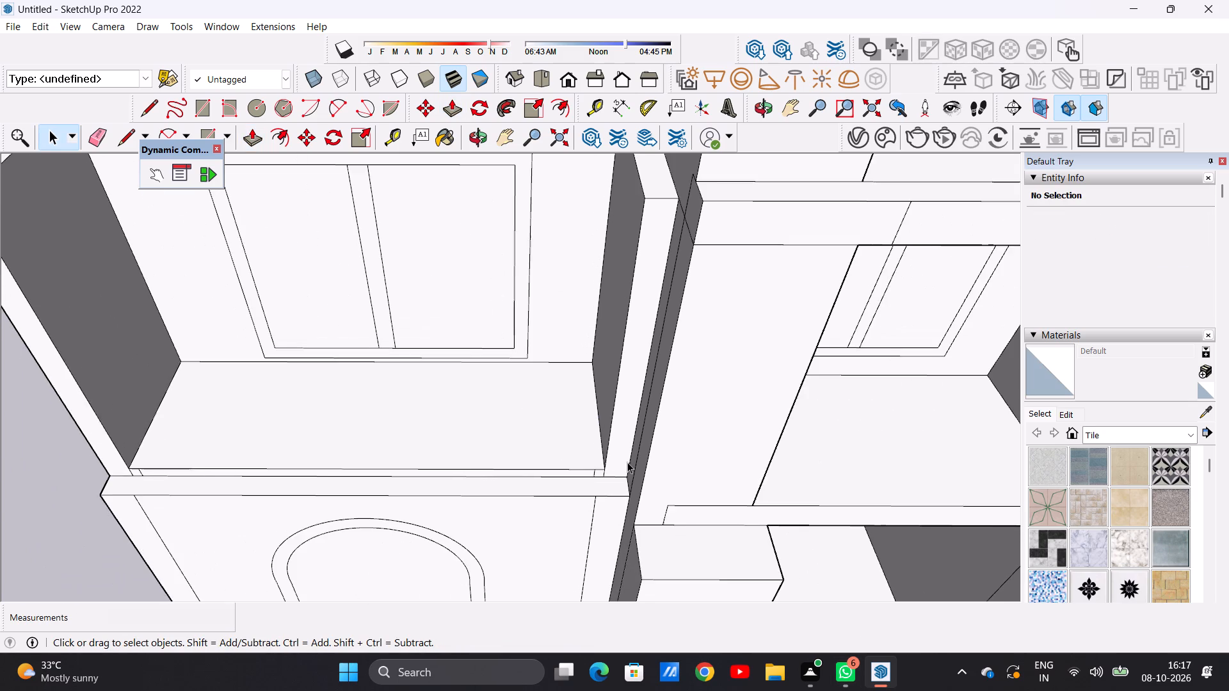
pyautogui.moveTo(502, 475); pyautogui.dragTo(585, 335, button='middle')
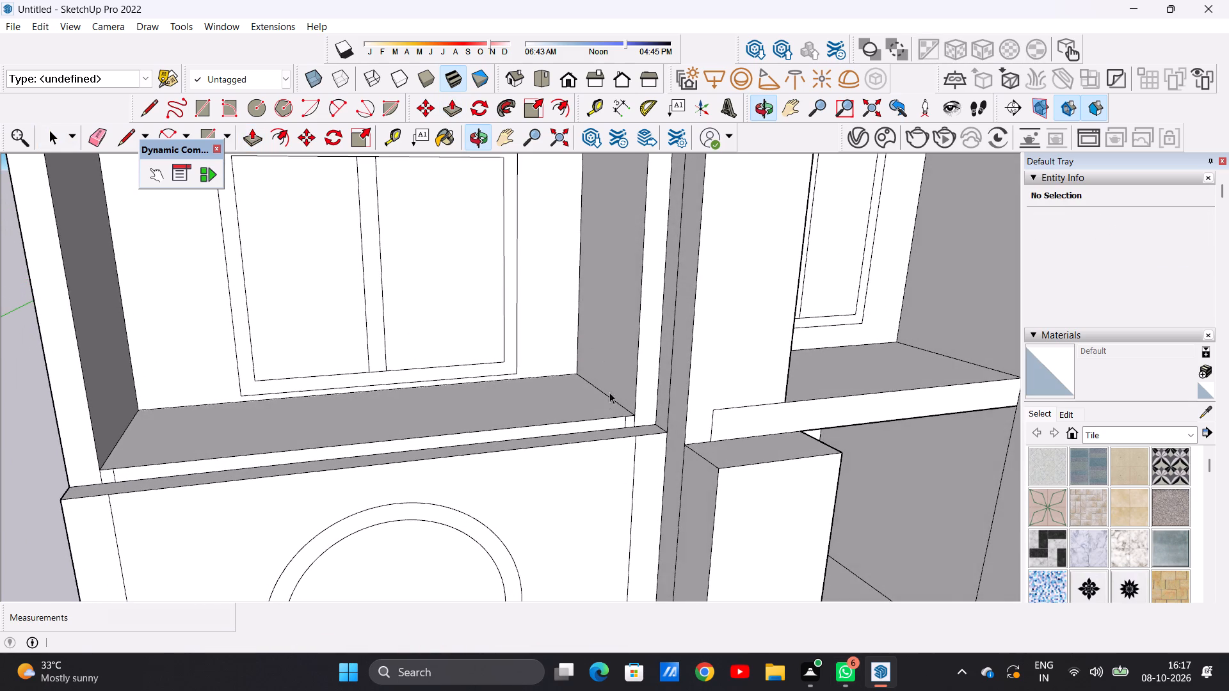
pyautogui.scroll(12, 631, 423)
pyautogui.scroll(-1, 616, 443)
pyautogui.scroll(1, 616, 443)
pyautogui.scroll(-1, 616, 443)
pyautogui.scroll(3, 616, 443)
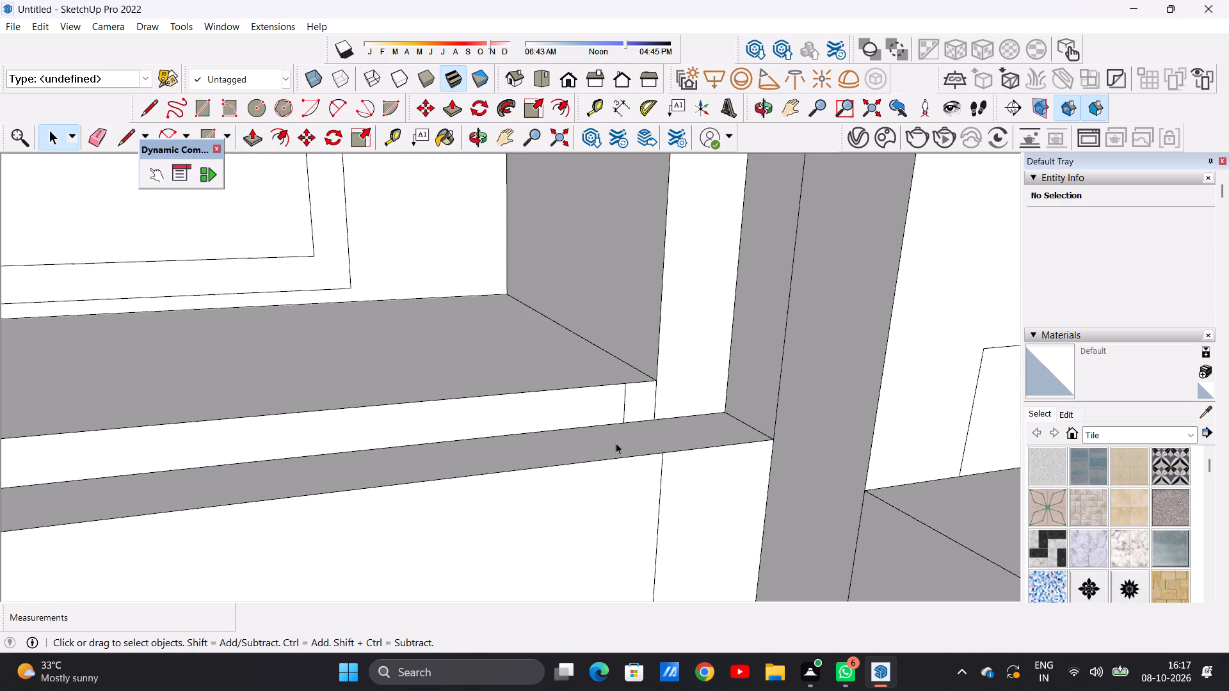
pyautogui.scroll(3, 616, 443)
pyautogui.press('e')
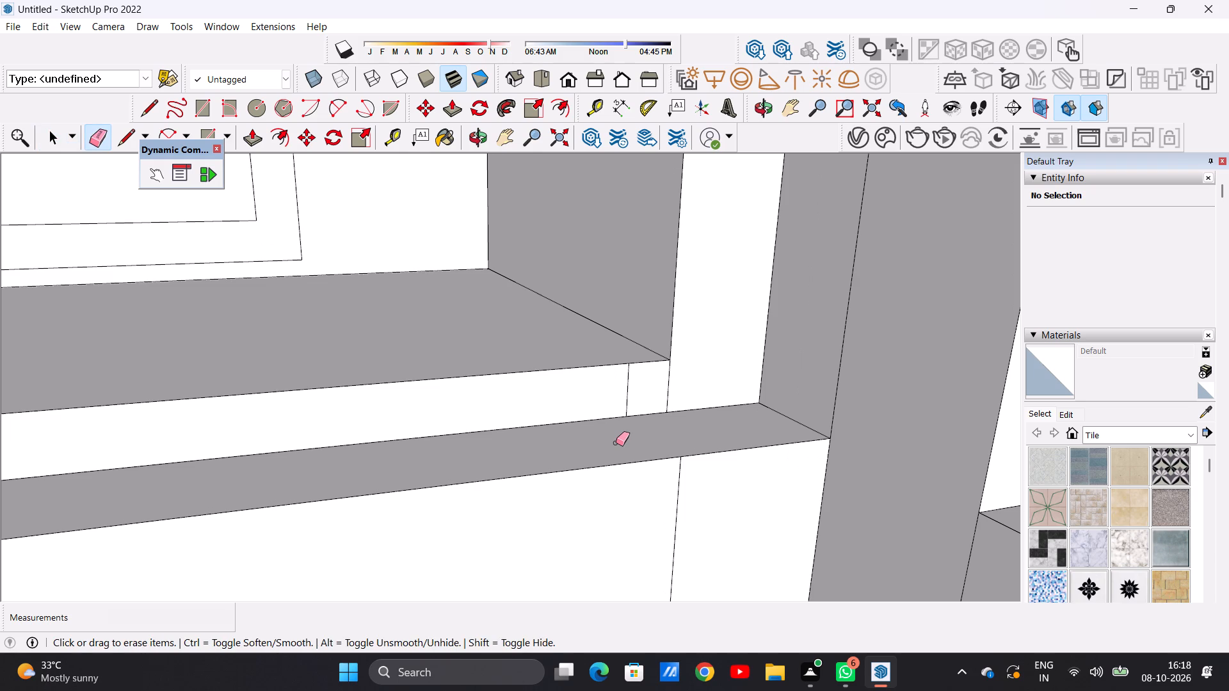
pyautogui.scroll(4, 622, 358)
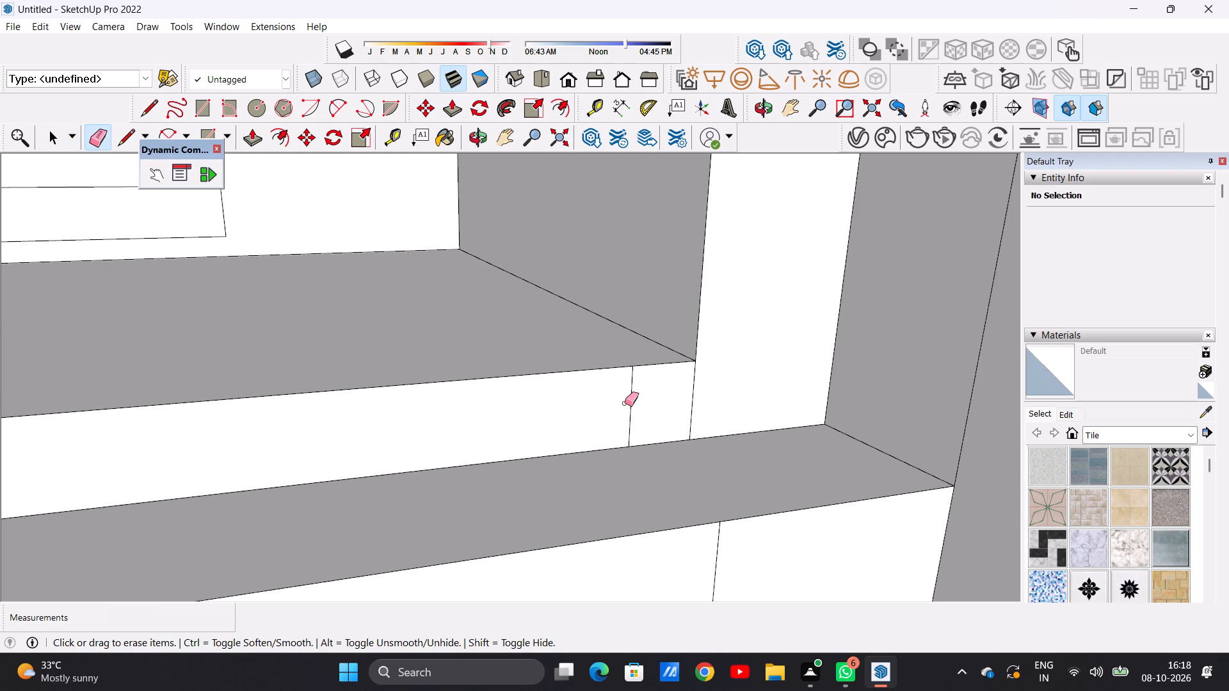
pyautogui.moveTo(625, 403); pyautogui.dragTo(640, 402)
pyautogui.scroll(-20, 640, 402)
pyautogui.scroll(-1, 640, 402)
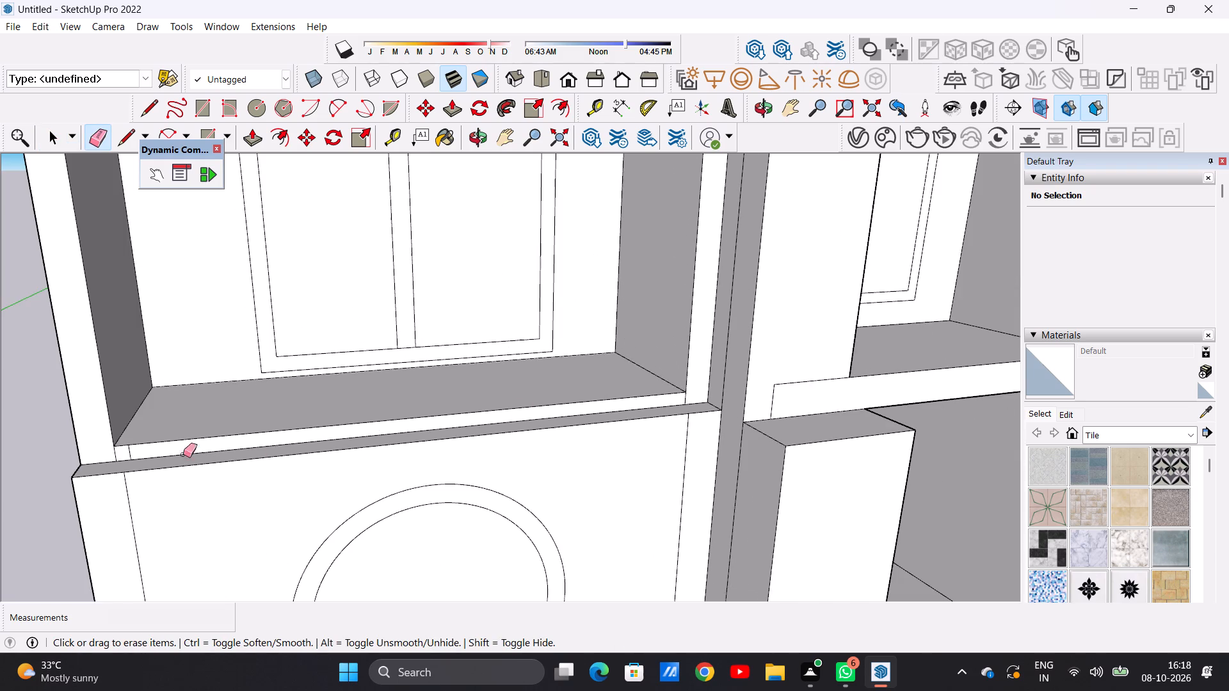
pyautogui.scroll(8, 126, 449)
pyautogui.scroll(-1, 116, 500)
pyautogui.scroll(1, 116, 496)
pyautogui.scroll(-1, 122, 489)
pyautogui.scroll(5, 163, 461)
pyautogui.moveTo(112, 438); pyautogui.dragTo(167, 441)
pyautogui.press('space')
# Pull the raised floor's front face outward 9" over the ledge above the arch.
pyautogui.write('p')
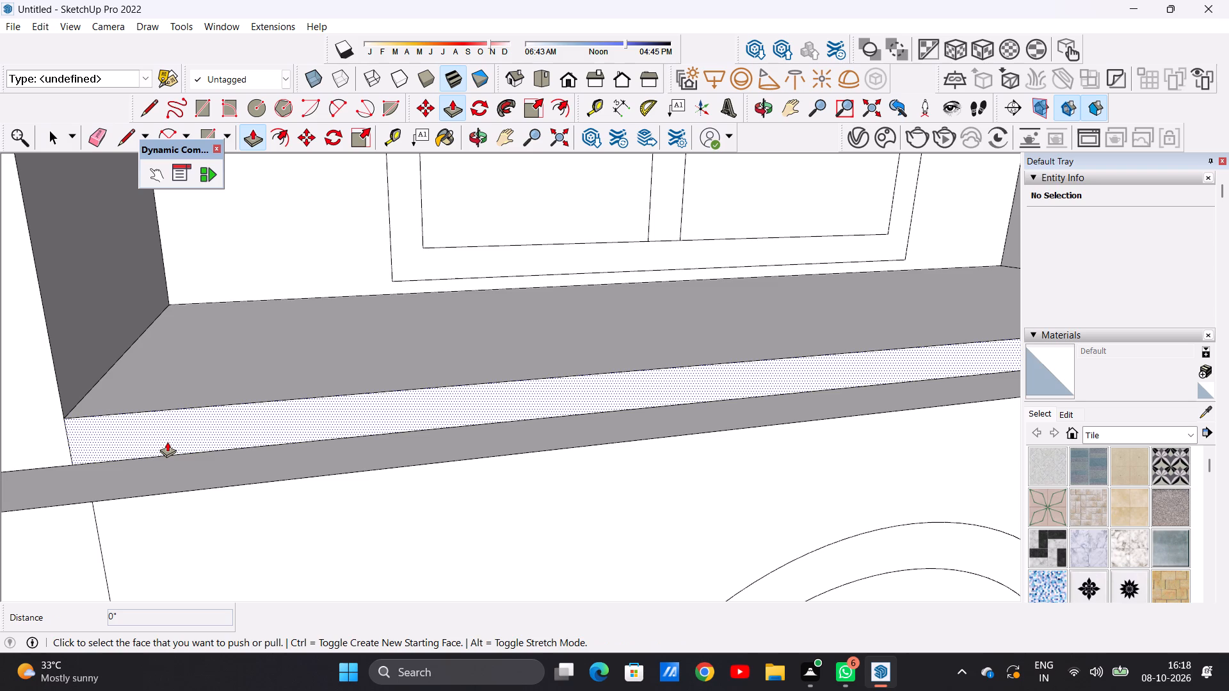
pyautogui.scroll(-8, 255, 356)
pyautogui.moveTo(209, 379); pyautogui.dragTo(382, 440, button='middle')
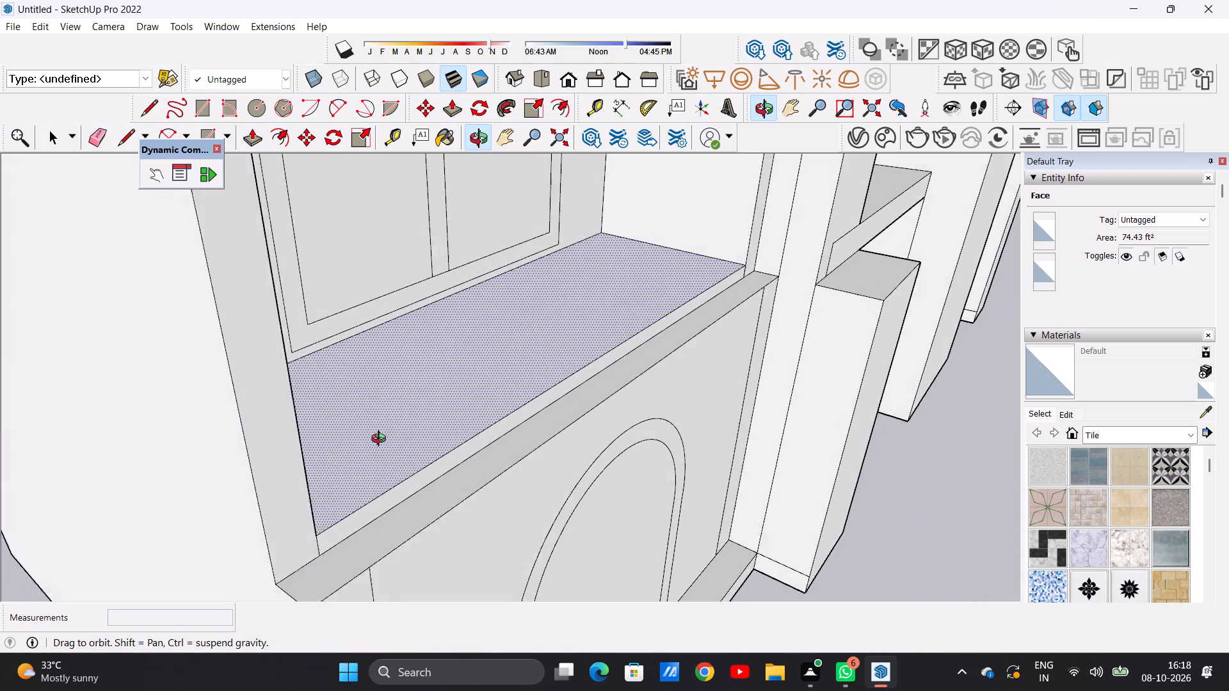
pyautogui.moveTo(382, 440); pyautogui.dragTo(389, 440, button='middle')
pyautogui.scroll(5, 373, 521)
pyautogui.click(358, 524)
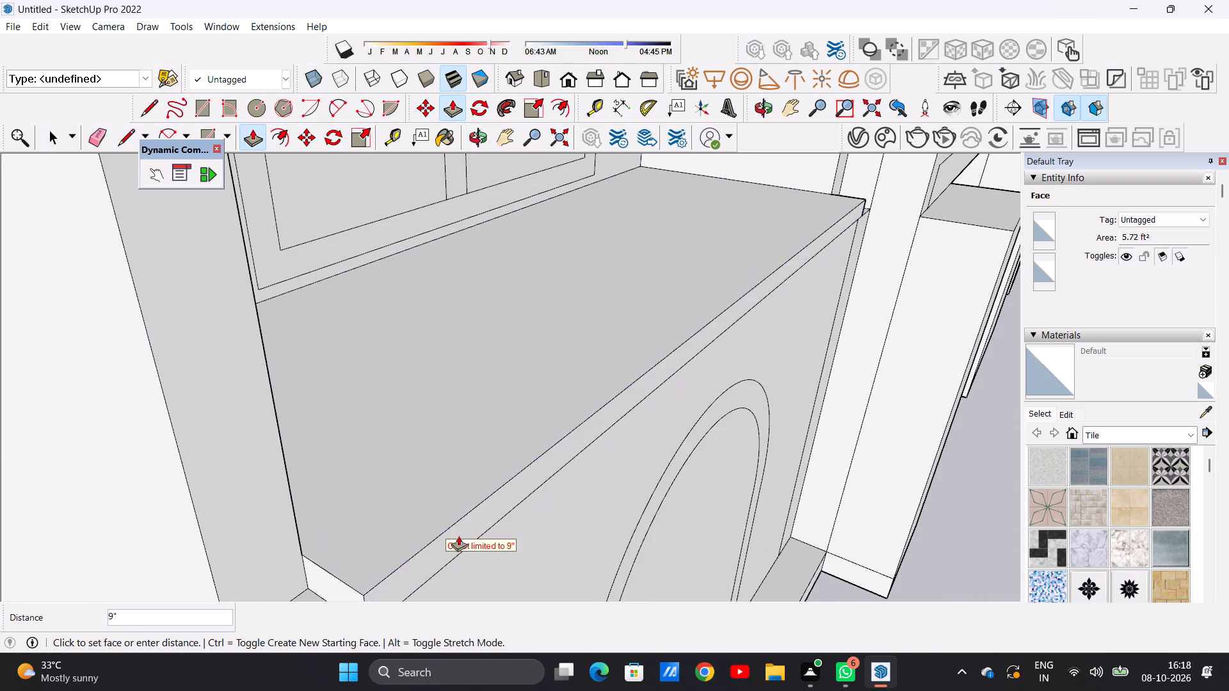
pyautogui.scroll(-10, 454, 530)
pyautogui.click(515, 522)
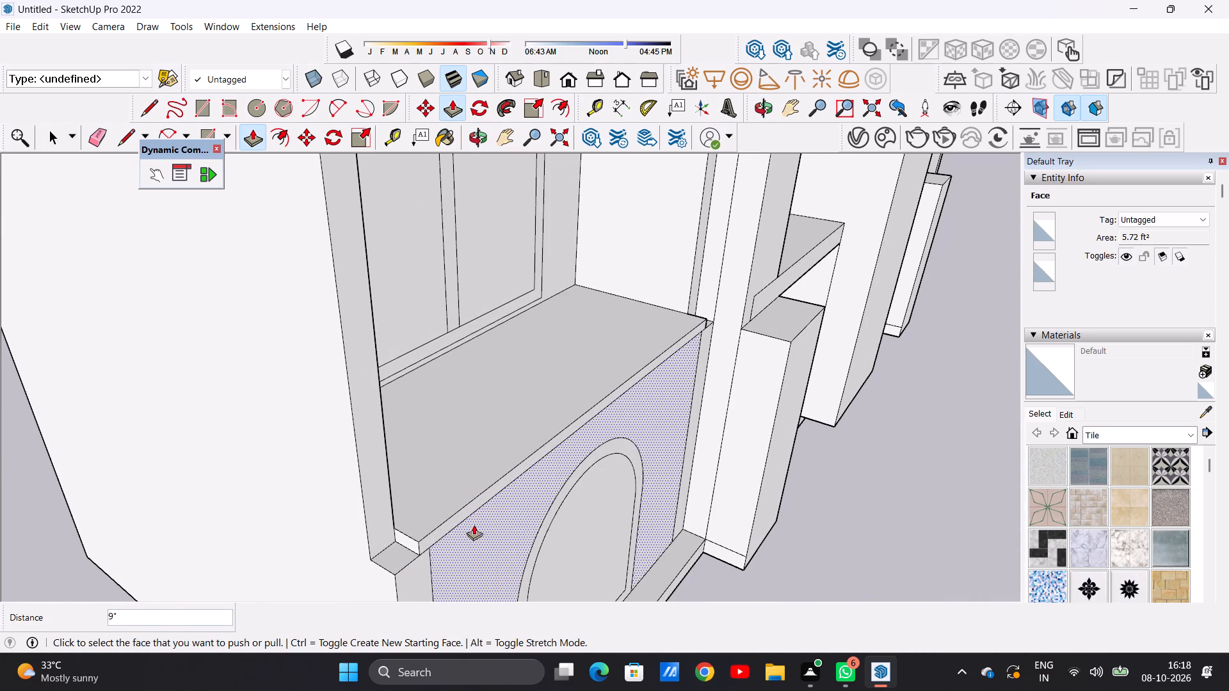
# Pull the floor slab's front face farther out by about 1' 5 1/4" as a balcony overhang above the arch.
pyautogui.scroll(5, 442, 539)
pyautogui.scroll(-1, 438, 539)
pyautogui.scroll(2, 438, 539)
pyautogui.scroll(-1, 438, 539)
pyautogui.scroll(1, 438, 539)
pyautogui.click(425, 536)
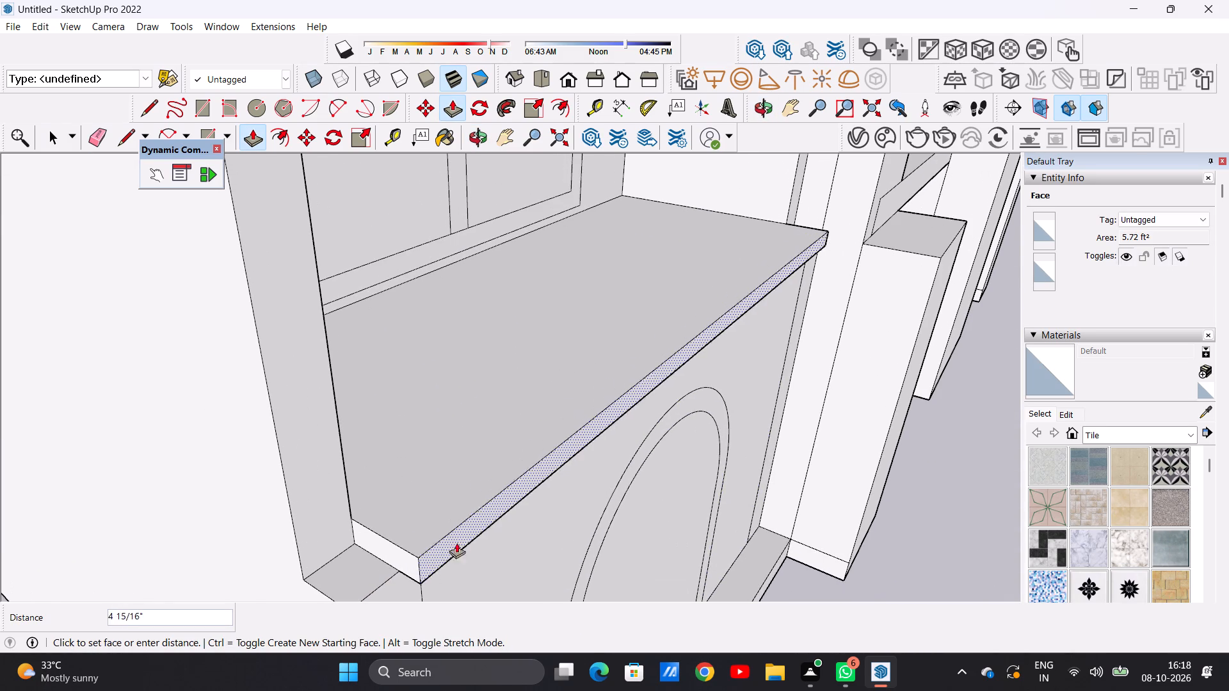
pyautogui.scroll(-9, 533, 541)
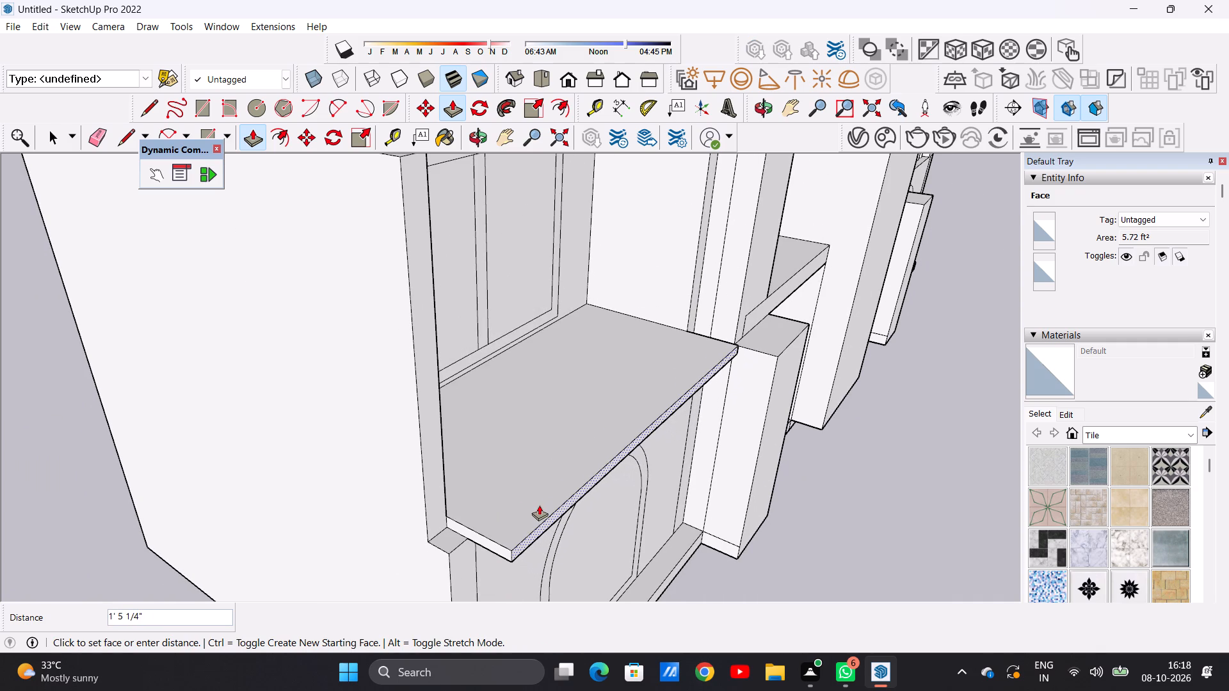
pyautogui.click(539, 505)
pyautogui.press('space')
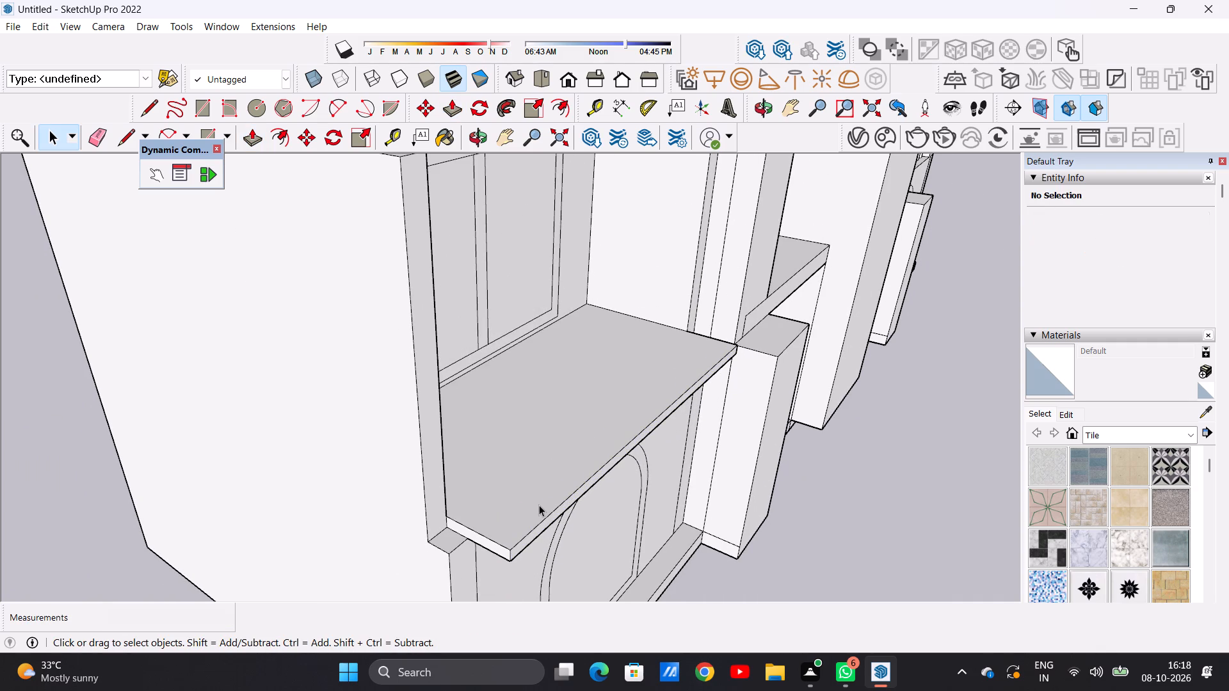
pyautogui.press('space')
# Examine the side wing's projecting balcony slab from several angles, closing in on where its end meets the wall ledge beside the adjacent pillar.
pyautogui.scroll(-7, 492, 486)
pyautogui.scroll(1, 501, 457)
pyautogui.moveTo(588, 441); pyautogui.dragTo(582, 441, button='middle')
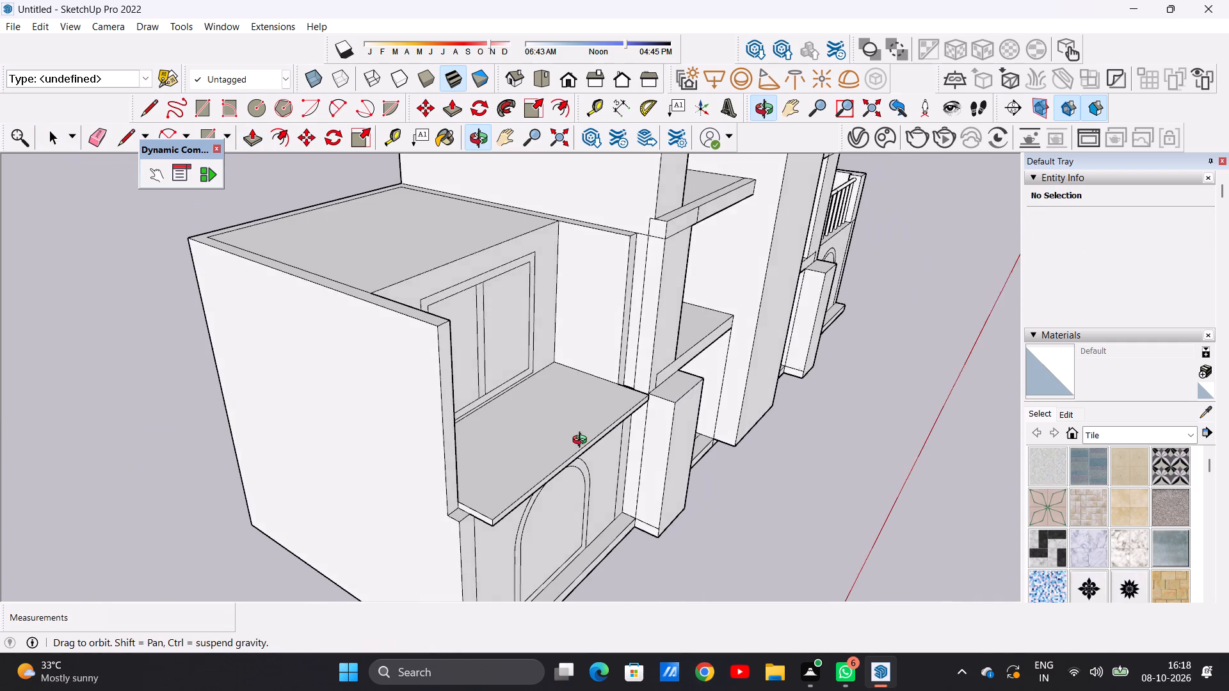
pyautogui.moveTo(582, 441); pyautogui.dragTo(305, 433, button='middle')
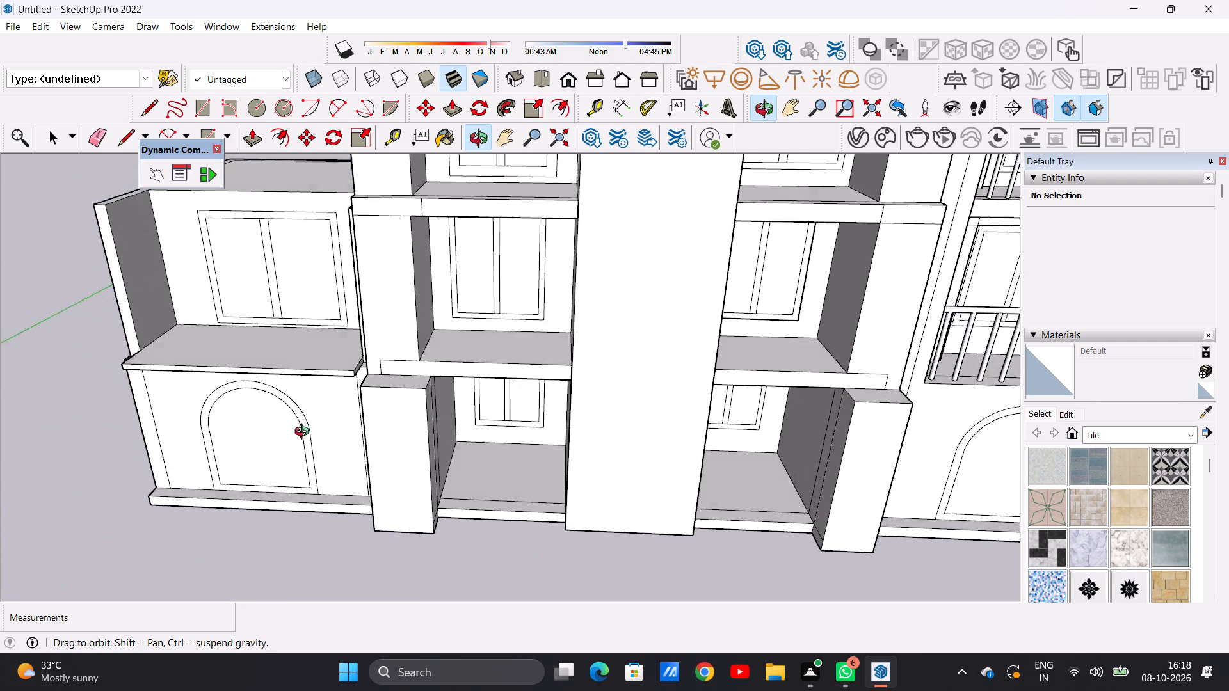
pyautogui.moveTo(305, 433); pyautogui.dragTo(304, 452, button='middle')
pyautogui.scroll(5, 294, 402)
pyautogui.moveTo(362, 363); pyautogui.dragTo(129, 415, button='middle')
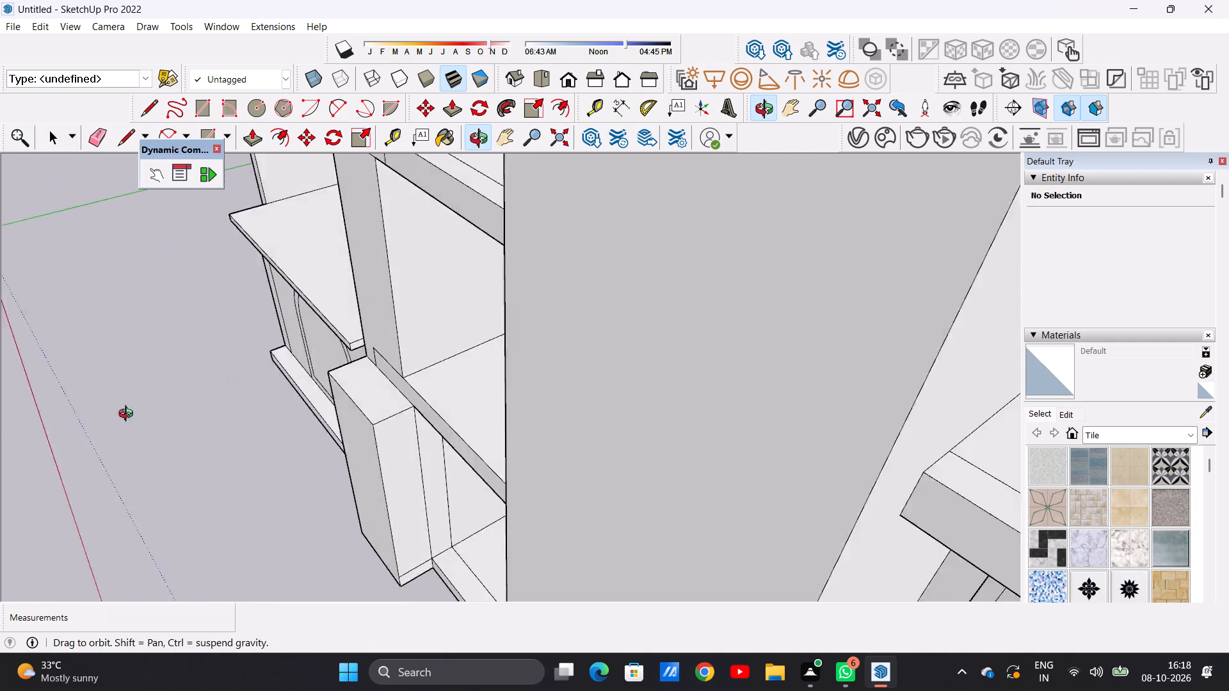
pyautogui.moveTo(129, 415); pyautogui.dragTo(467, 476, button='middle')
pyautogui.scroll(1, 467, 476)
pyautogui.scroll(-8, 468, 476)
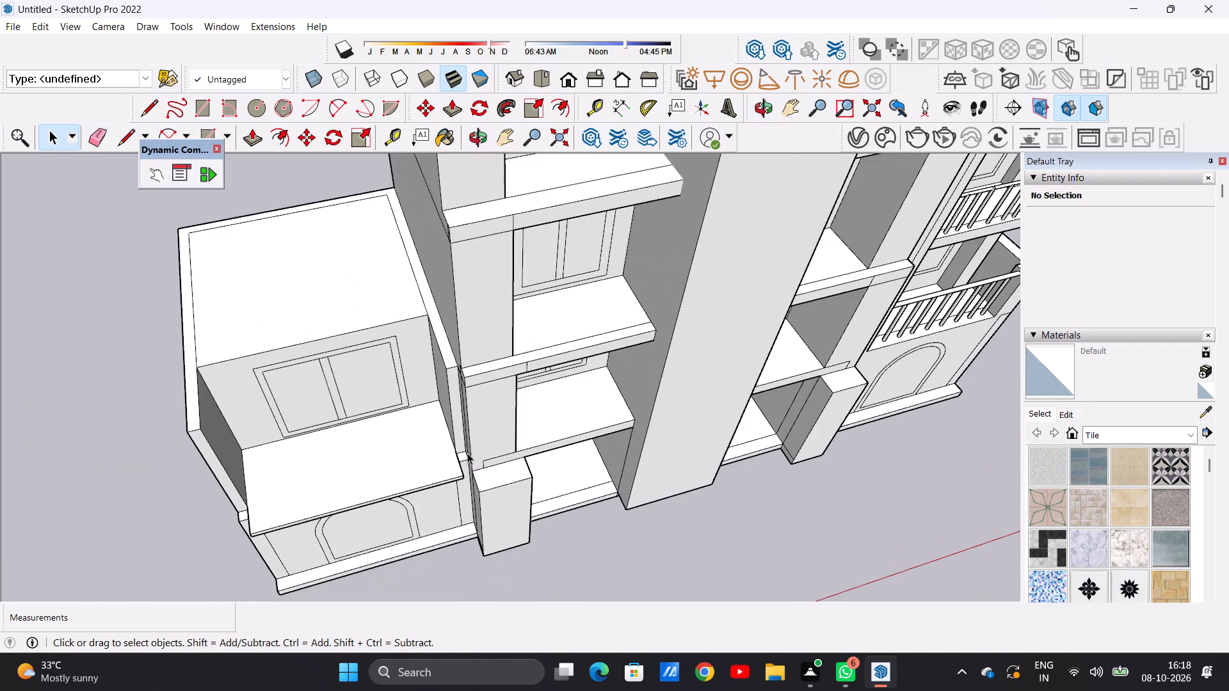
pyautogui.scroll(-2, 448, 452)
pyautogui.moveTo(447, 433); pyautogui.dragTo(383, 471, button='middle')
pyautogui.scroll(4, 380, 471)
pyautogui.moveTo(376, 457); pyautogui.dragTo(382, 454, button='middle')
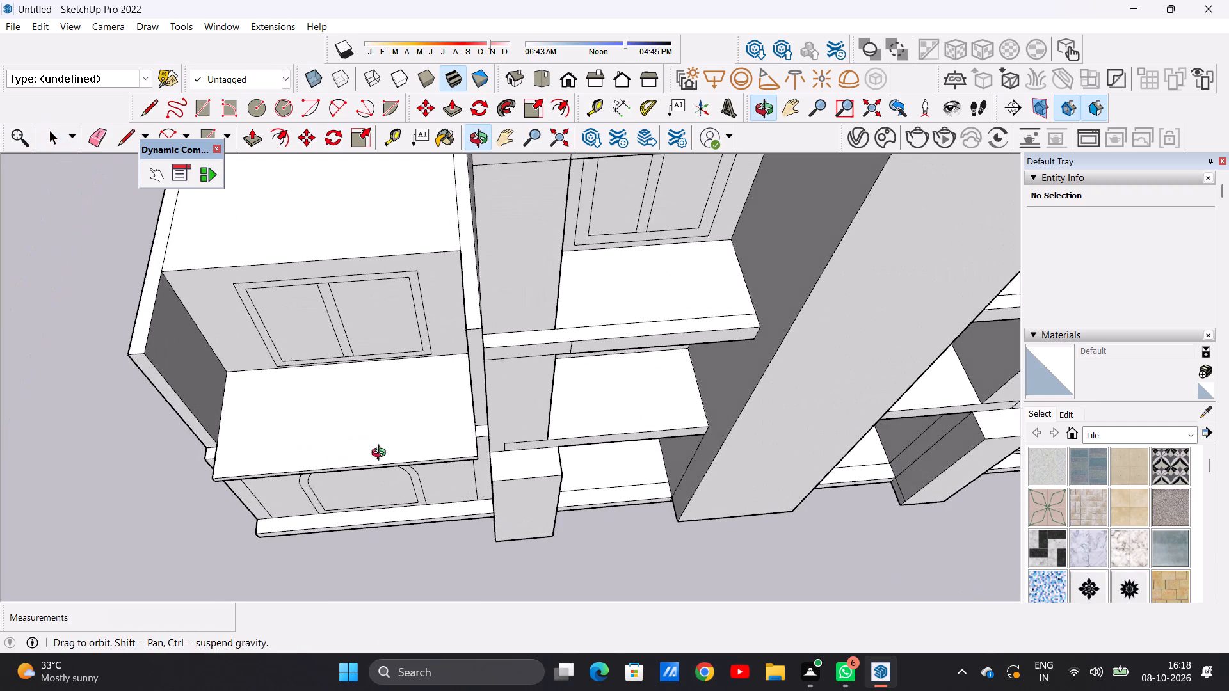
pyautogui.moveTo(382, 454); pyautogui.dragTo(515, 391, button='middle')
pyautogui.scroll(10, 535, 431)
pyautogui.moveTo(512, 439); pyautogui.dragTo(463, 418, button='middle')
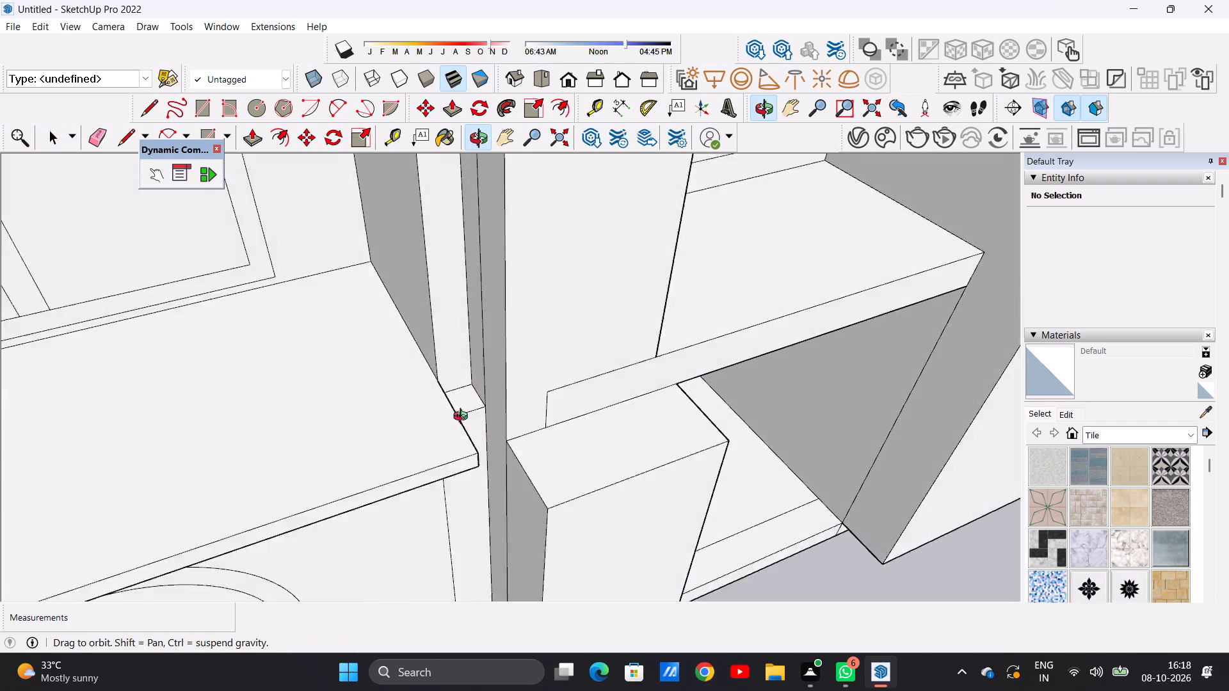
pyautogui.moveTo(463, 418); pyautogui.dragTo(447, 403, button='middle')
pyautogui.scroll(4, 463, 404)
pyautogui.scroll(-1, 463, 404)
pyautogui.moveTo(467, 404); pyautogui.dragTo(410, 267, button='middle')
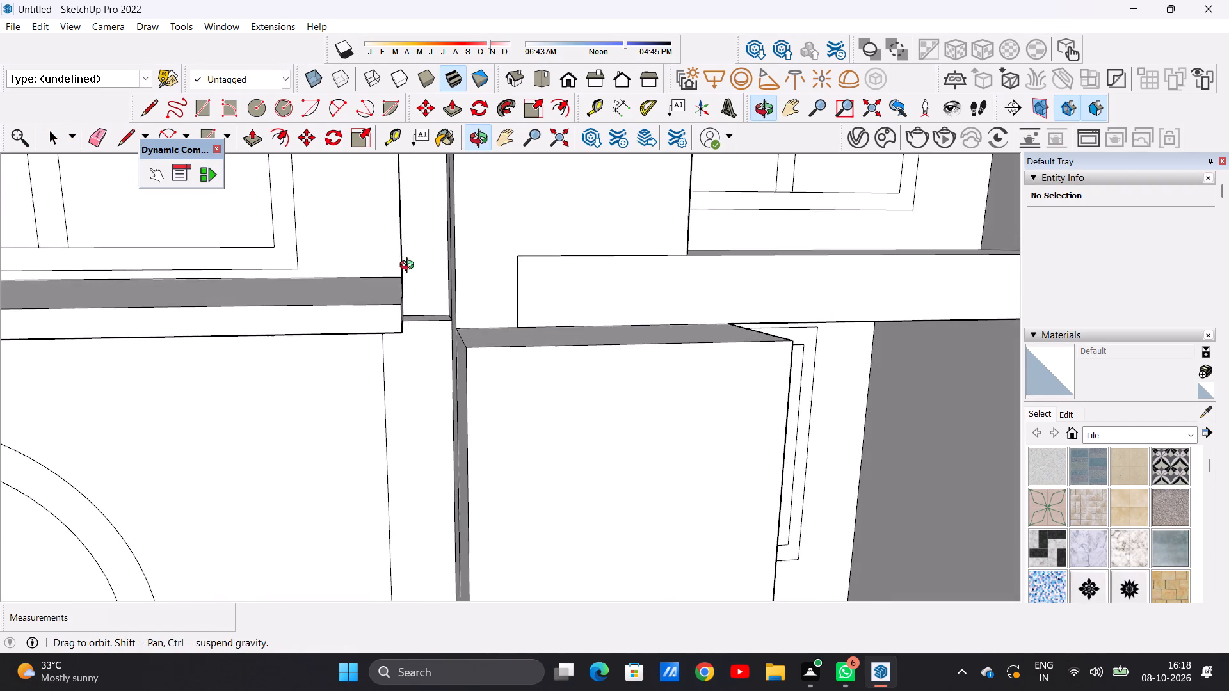
pyautogui.moveTo(410, 267); pyautogui.dragTo(408, 298, button='middle')
pyautogui.moveTo(383, 318); pyautogui.dragTo(364, 322, button='middle')
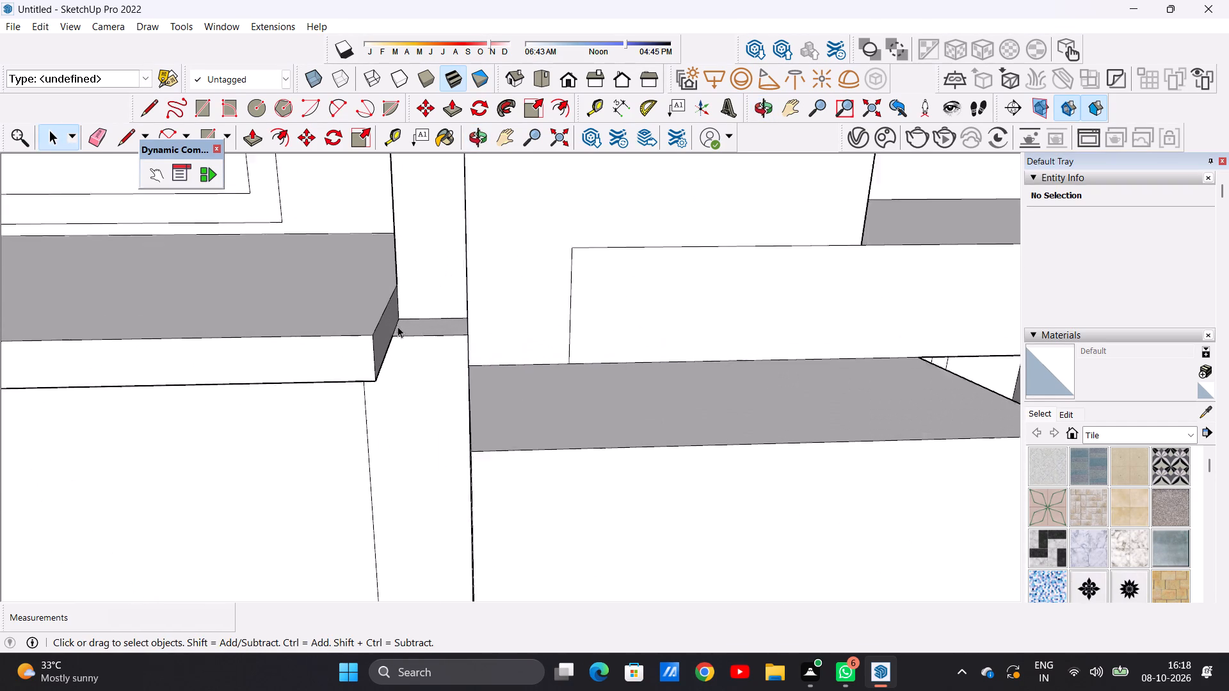
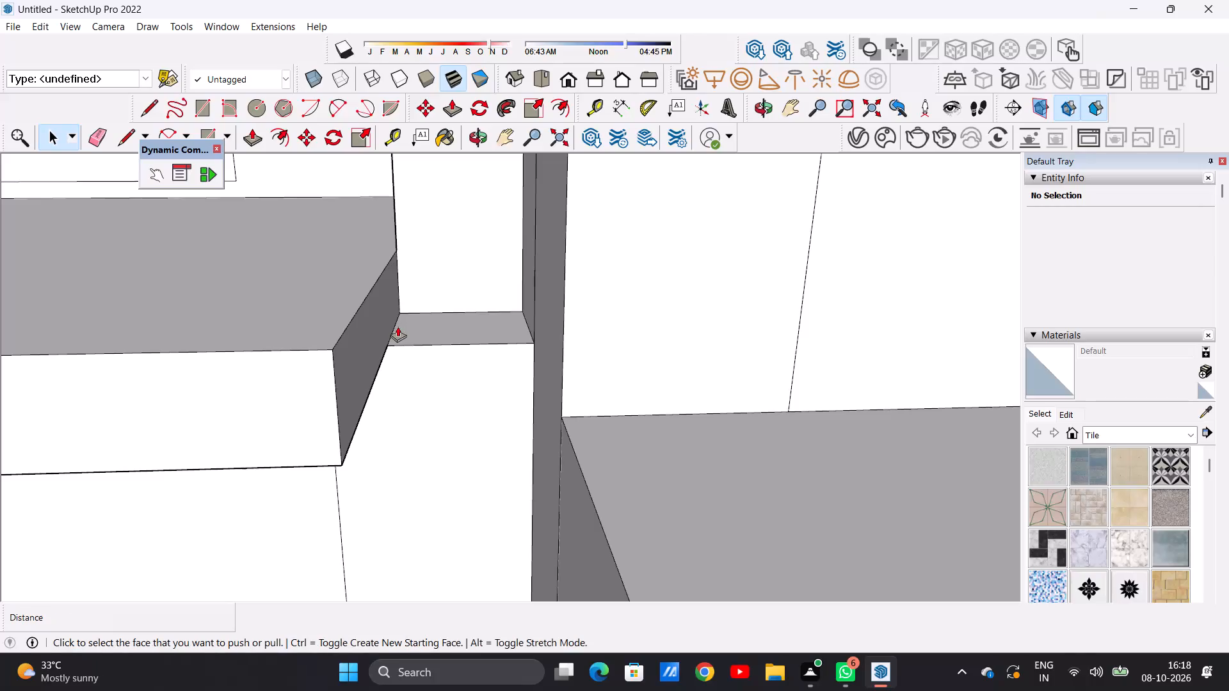
# Pull the end face of the side wing's balcony slab 9" along the wall ledge toward the adjacent pillar.
pyautogui.click(357, 341)
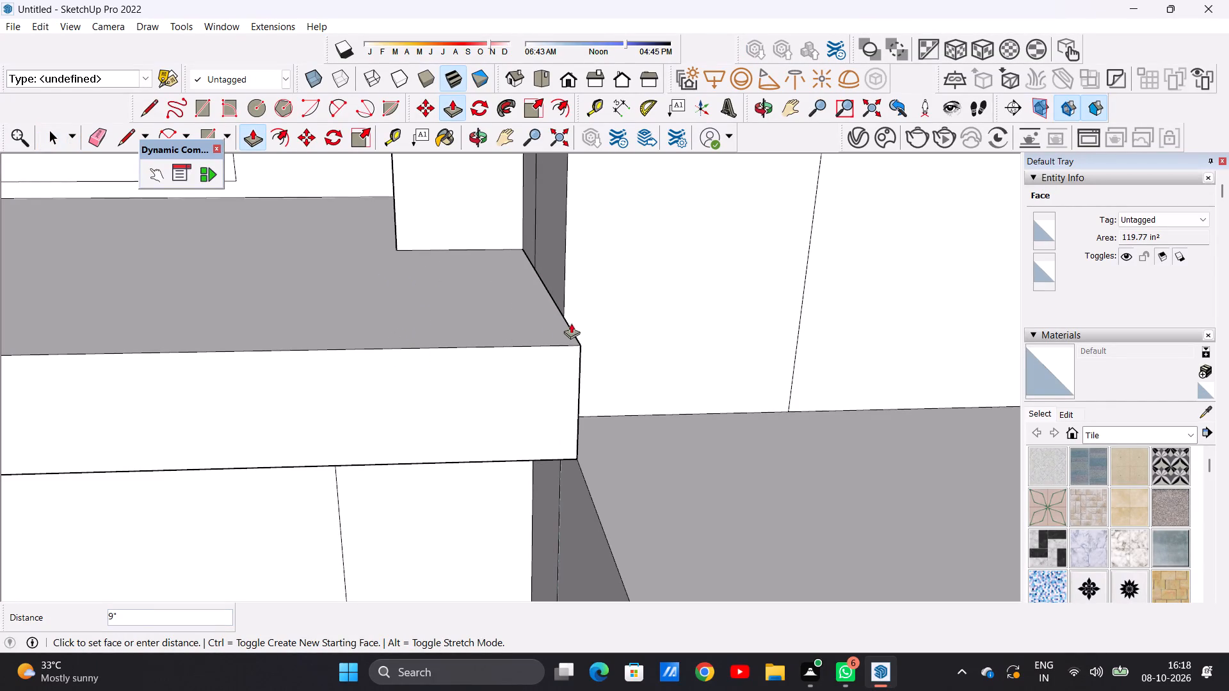
pyautogui.click(565, 306)
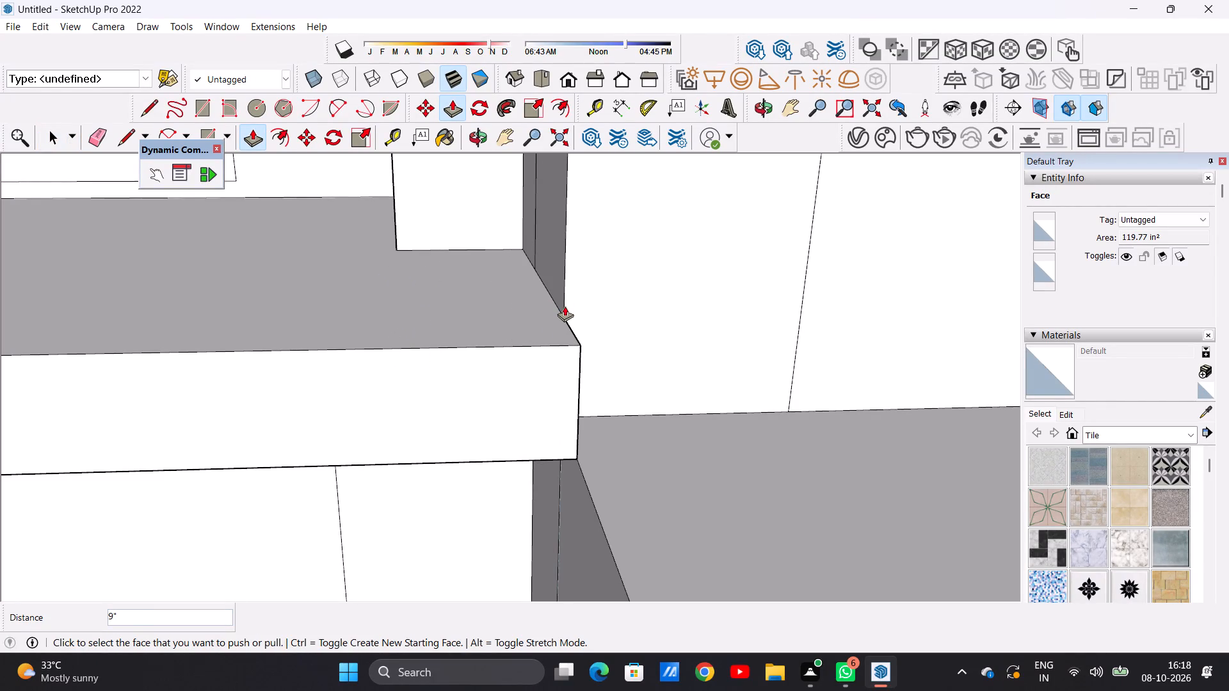
pyautogui.press('space')
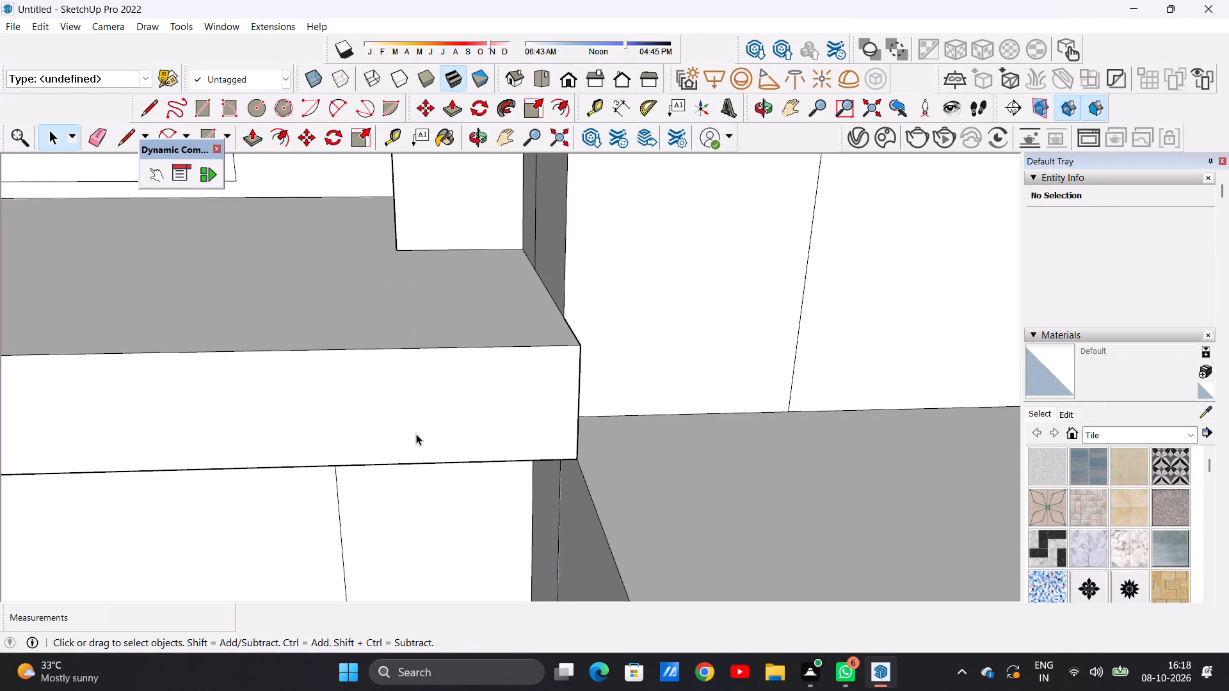
# Examine the balcony slab's extended end beside the pillar, and the side wing's front as a whole.
pyautogui.scroll(-20, 501, 418)
pyautogui.scroll(-11, 501, 418)
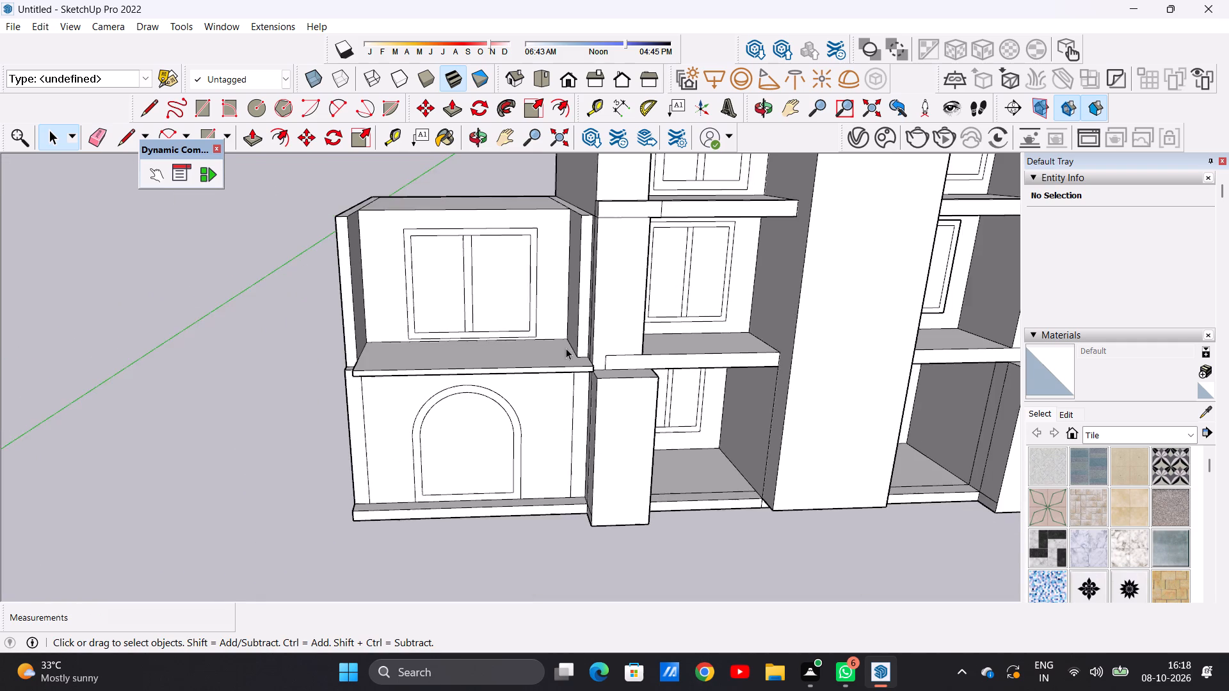
pyautogui.moveTo(566, 347); pyautogui.dragTo(544, 438, button='middle')
pyautogui.scroll(10, 557, 420)
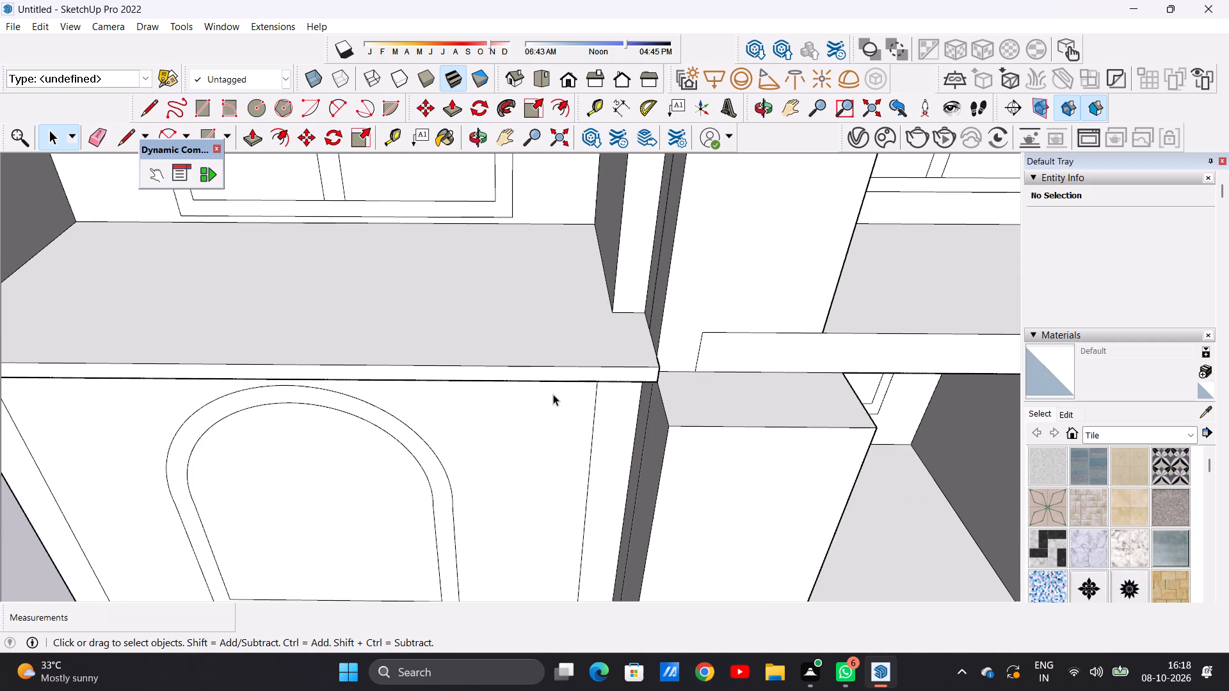
pyautogui.scroll(-17, 643, 381)
pyautogui.moveTo(612, 350); pyautogui.dragTo(632, 267, button='middle')
pyautogui.scroll(2, 632, 267)
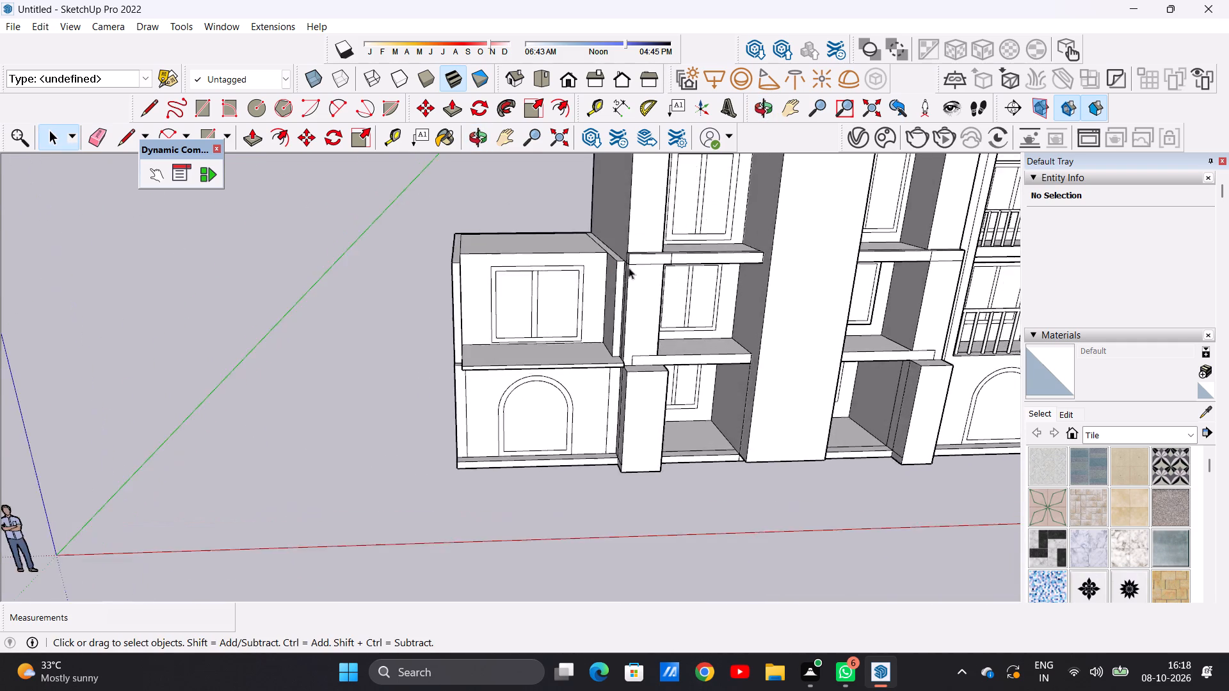
pyautogui.scroll(5, 629, 267)
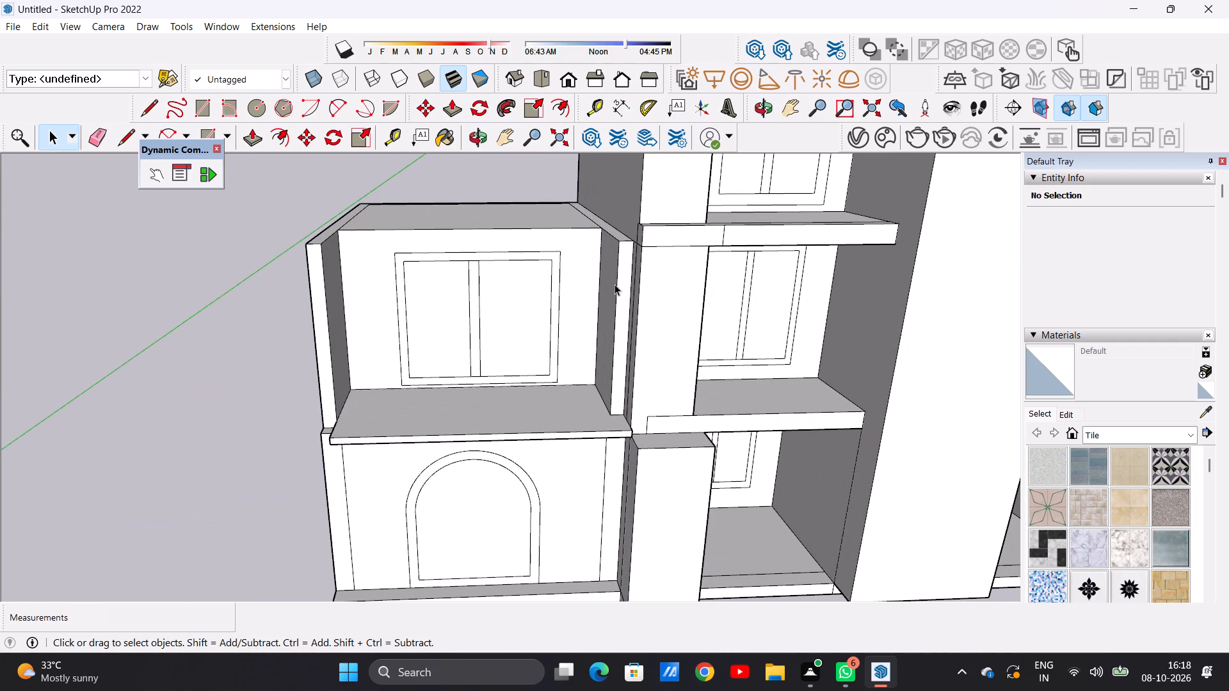
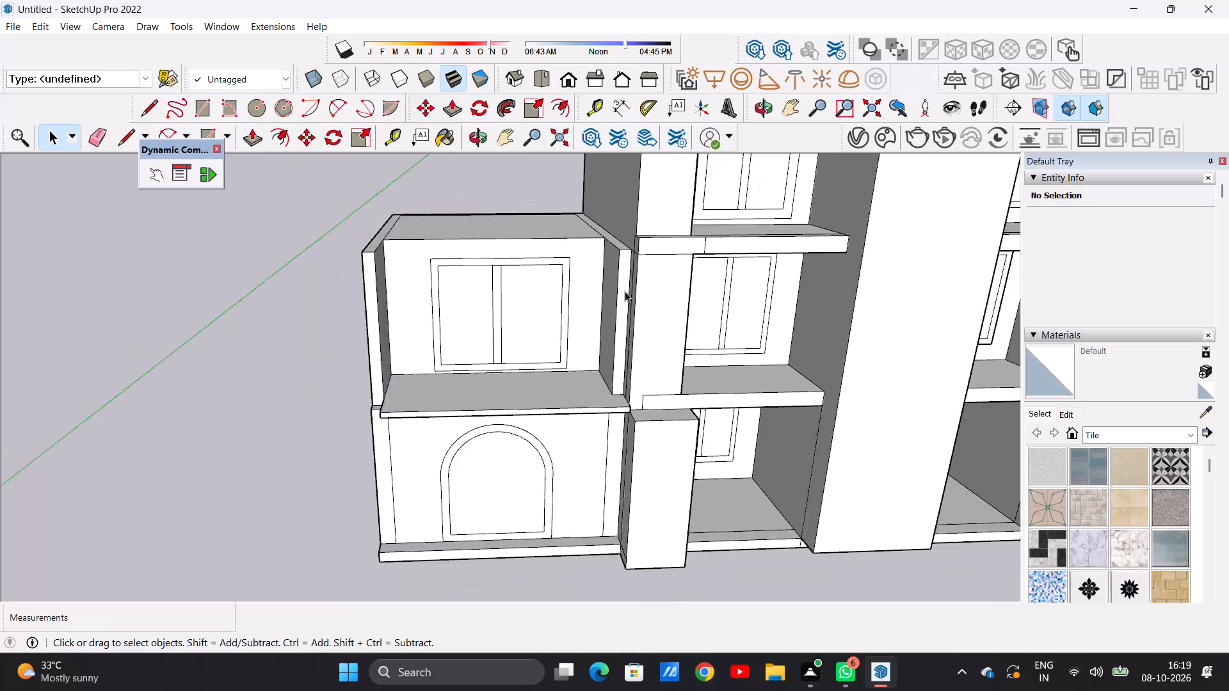
# Push/Pull the front end of the balcony side wall beside the tall column outward by 9".
pyautogui.moveTo(646, 305); pyautogui.dragTo(542, 296, button='middle')
pyautogui.moveTo(508, 307); pyautogui.dragTo(723, 295, button='middle')
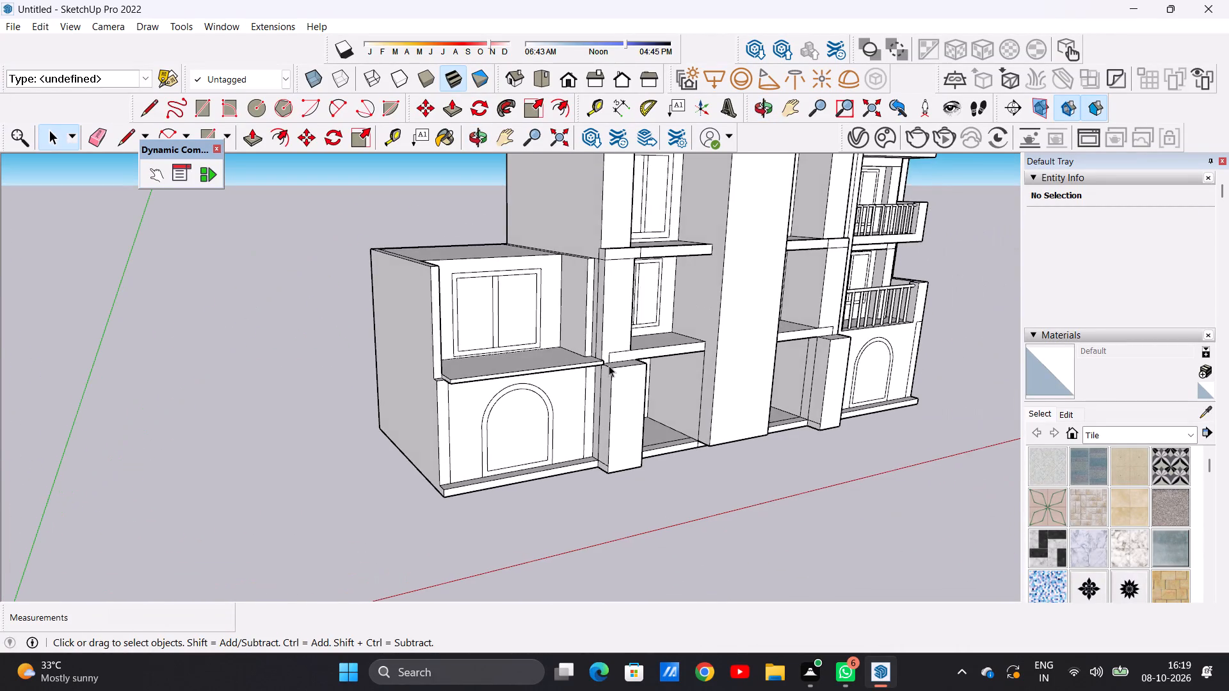
pyautogui.scroll(3, 607, 365)
pyautogui.scroll(18, 581, 351)
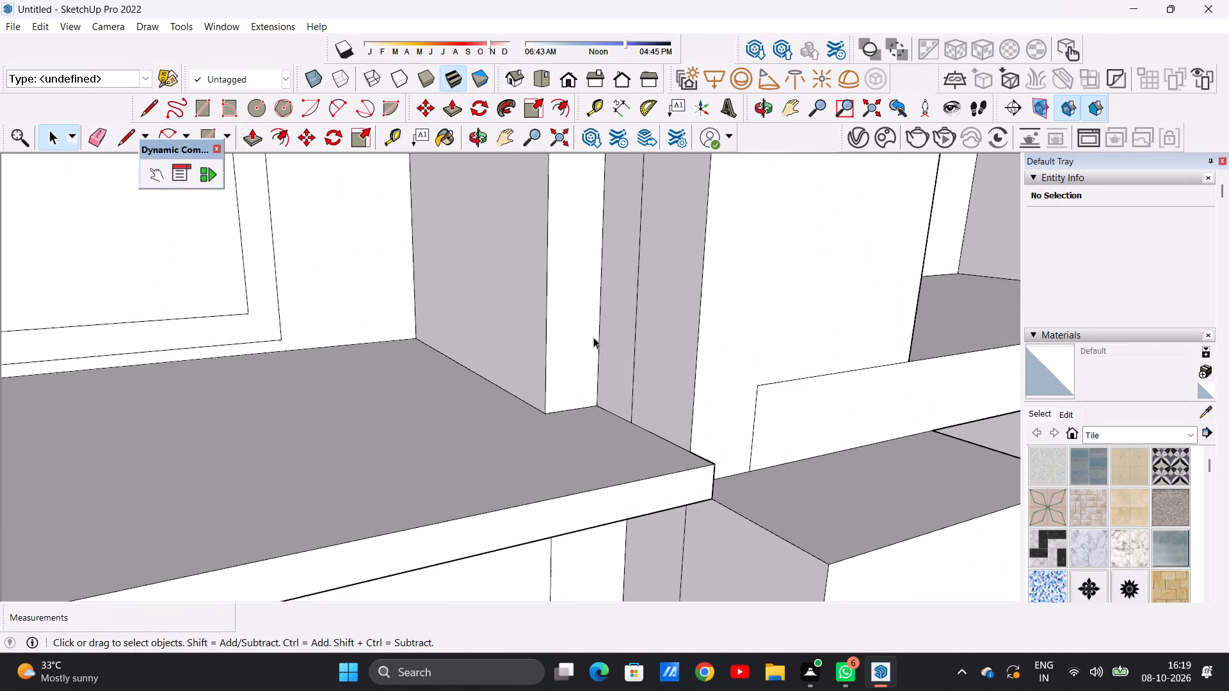
pyautogui.press('p')
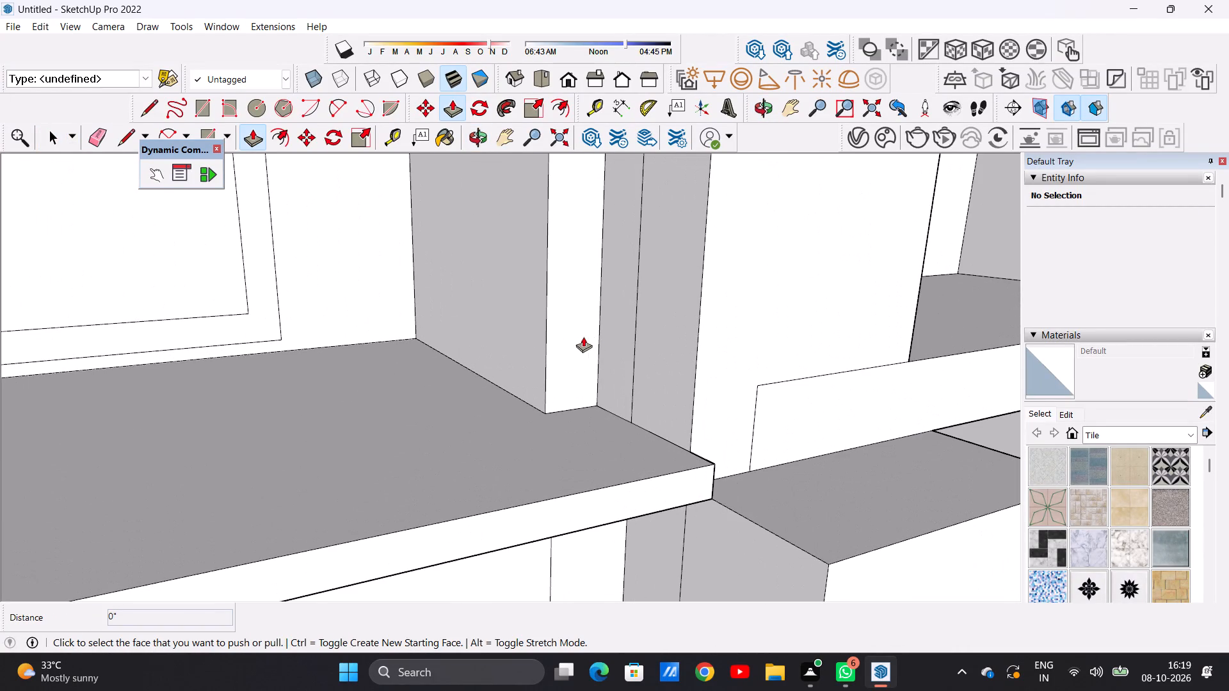
pyautogui.click(564, 336)
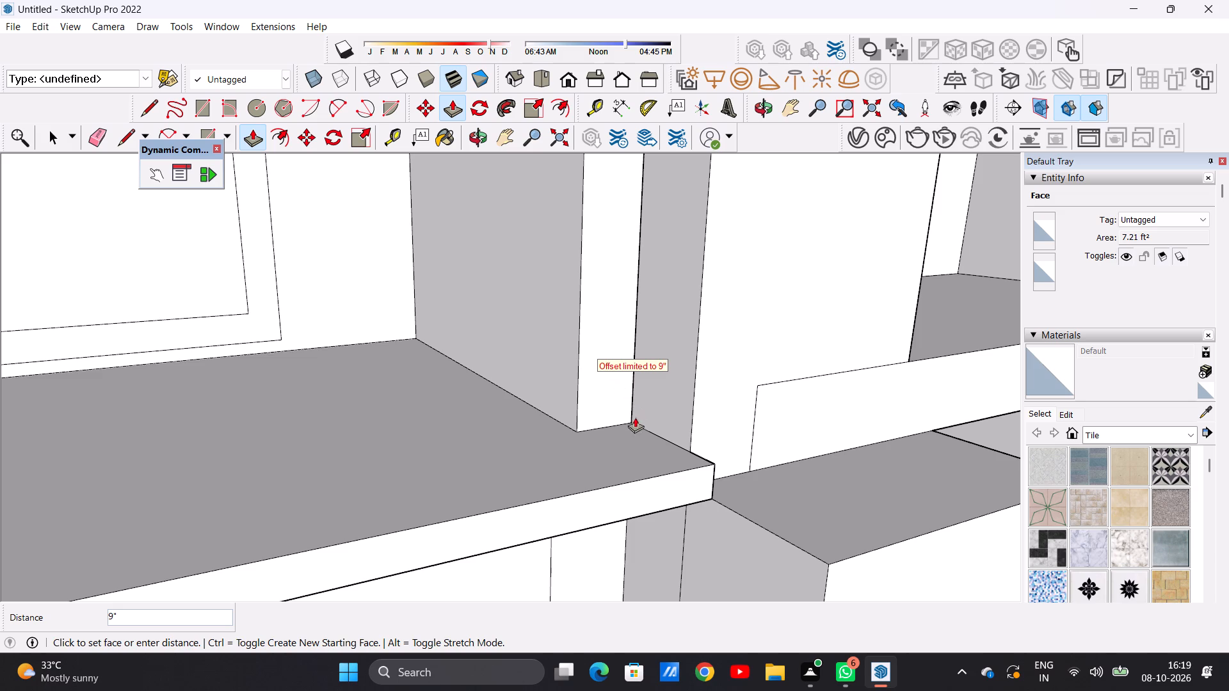
pyautogui.click(627, 416)
pyautogui.press('space')
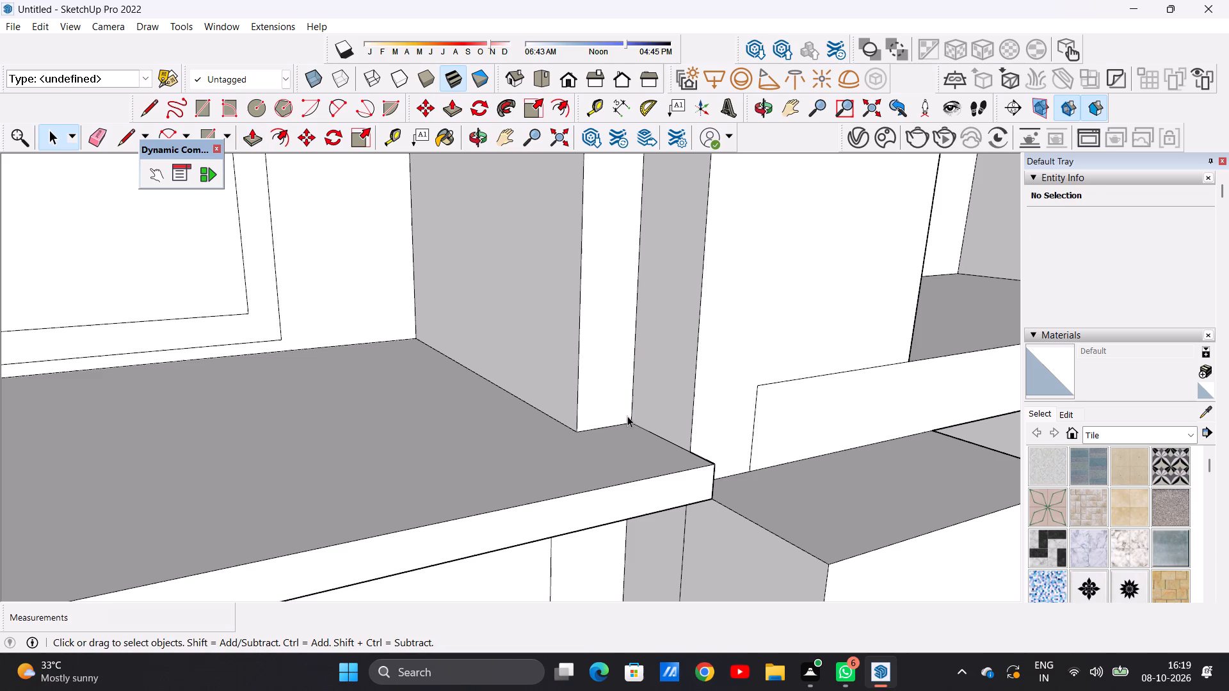
# Extend the same wall end to the balcony slab's front edge in two Push/Pull moves of about 1' 3/4" and 4 1/2".
pyautogui.scroll(-15, 590, 406)
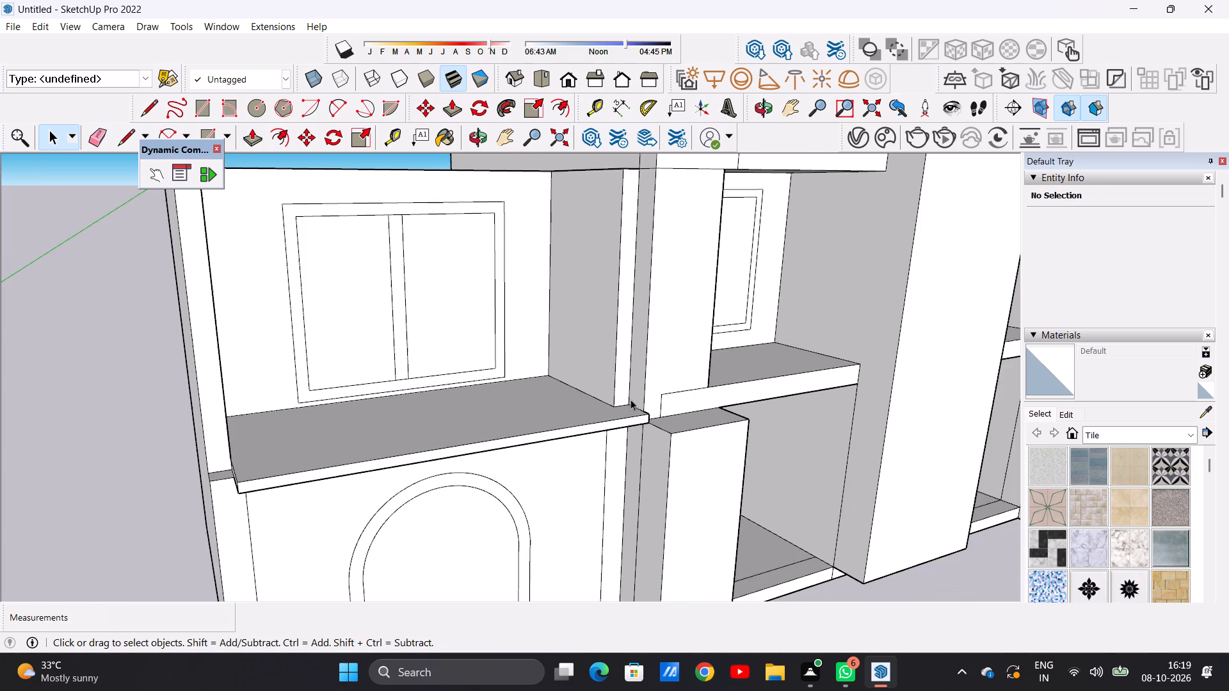
pyautogui.scroll(10, 631, 385)
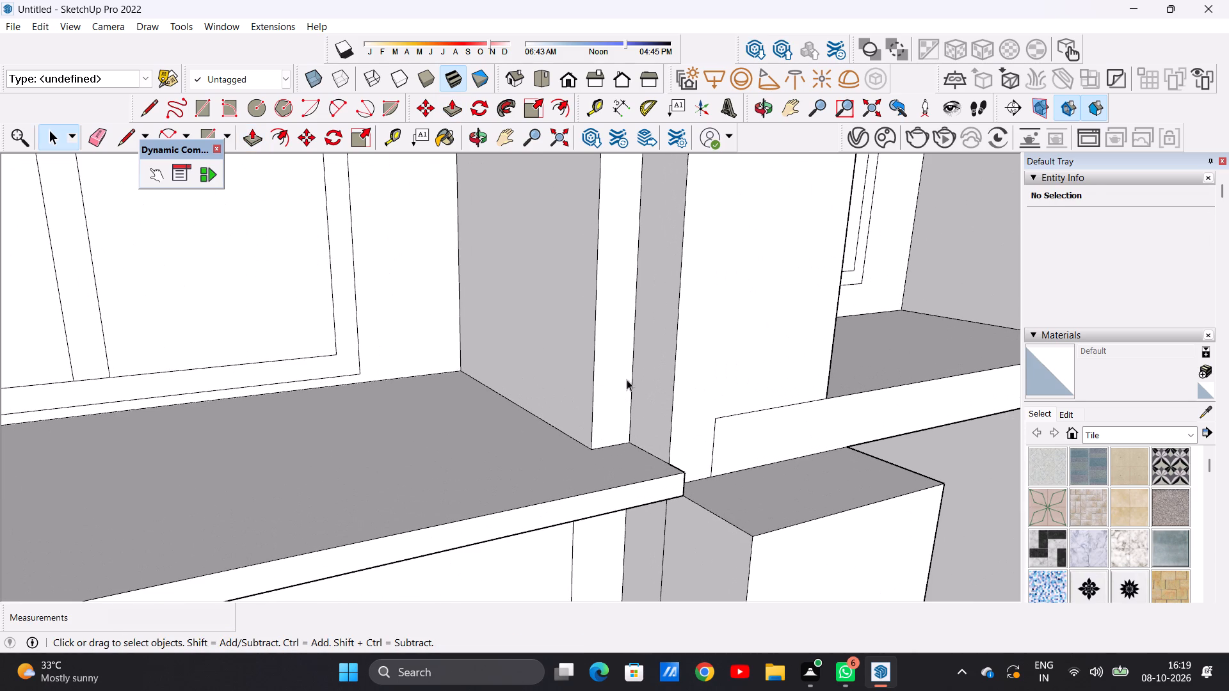
pyautogui.moveTo(629, 379); pyautogui.dragTo(670, 374, button='middle')
pyautogui.scroll(1, 670, 374)
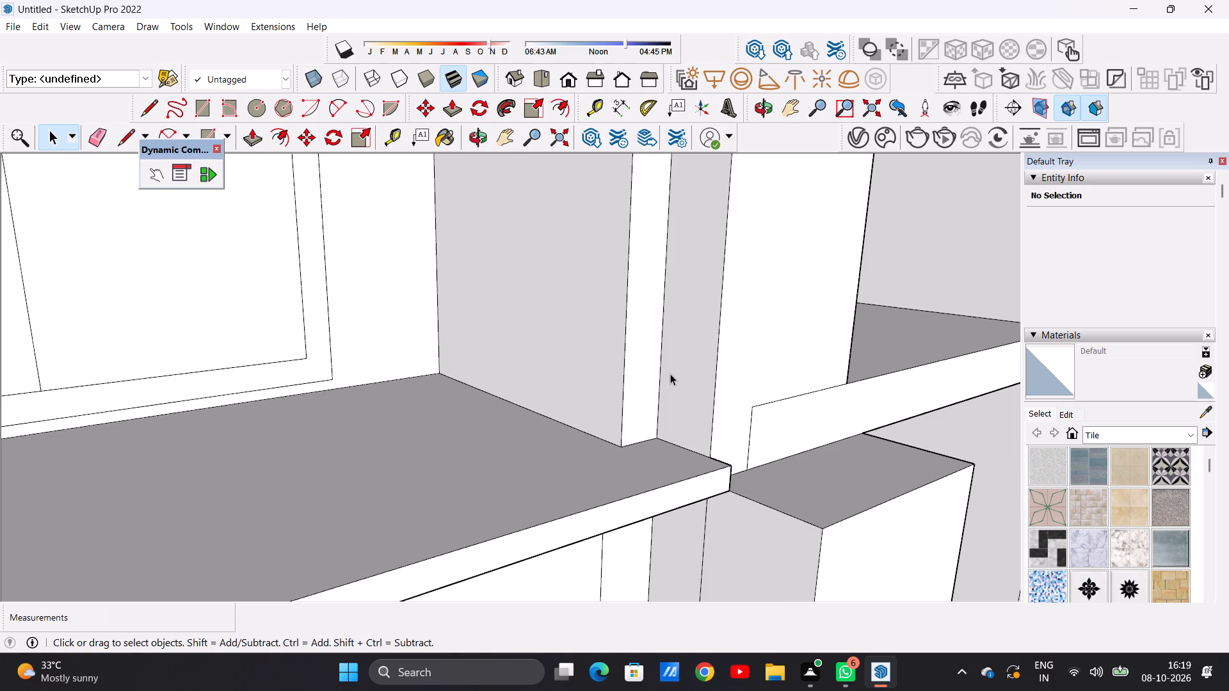
pyautogui.press('p')
pyautogui.click(646, 374)
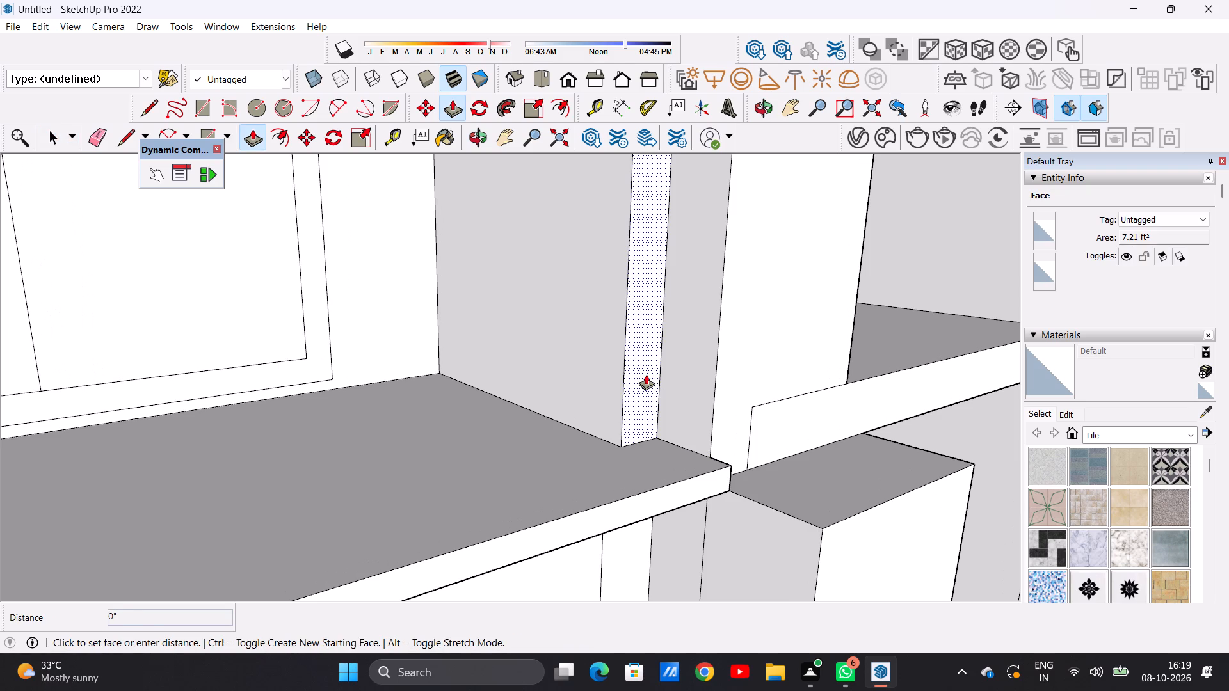
pyautogui.click(685, 493)
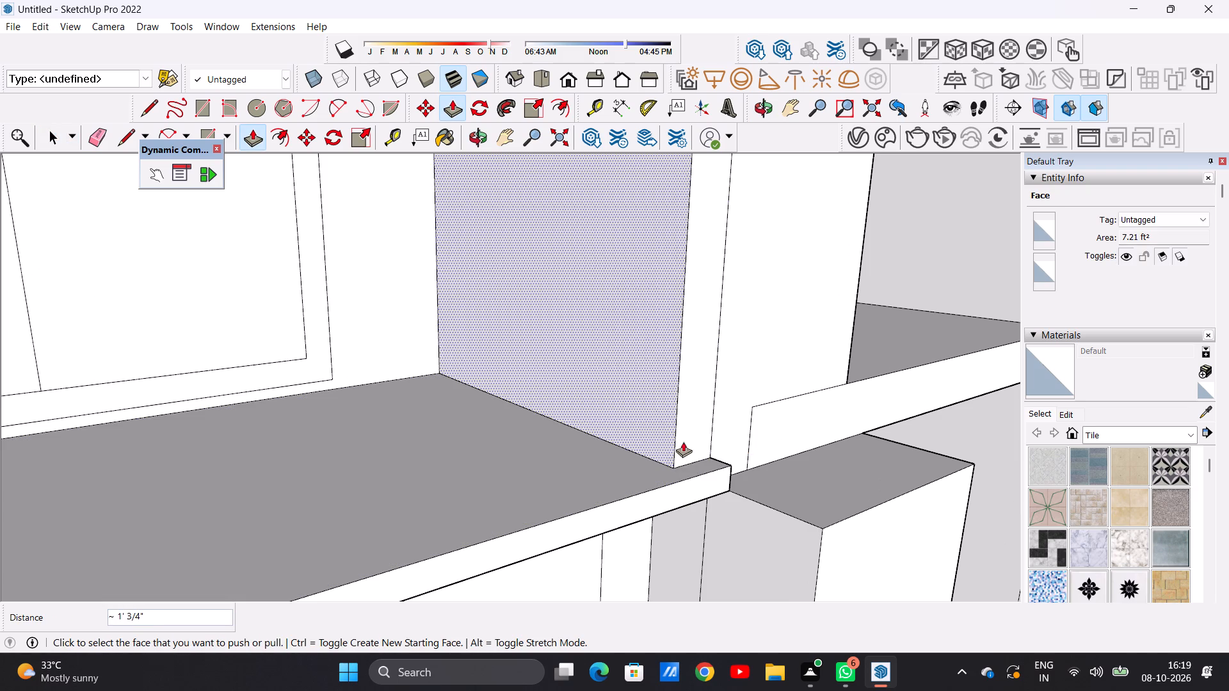
pyautogui.click(687, 434)
pyautogui.click(676, 484)
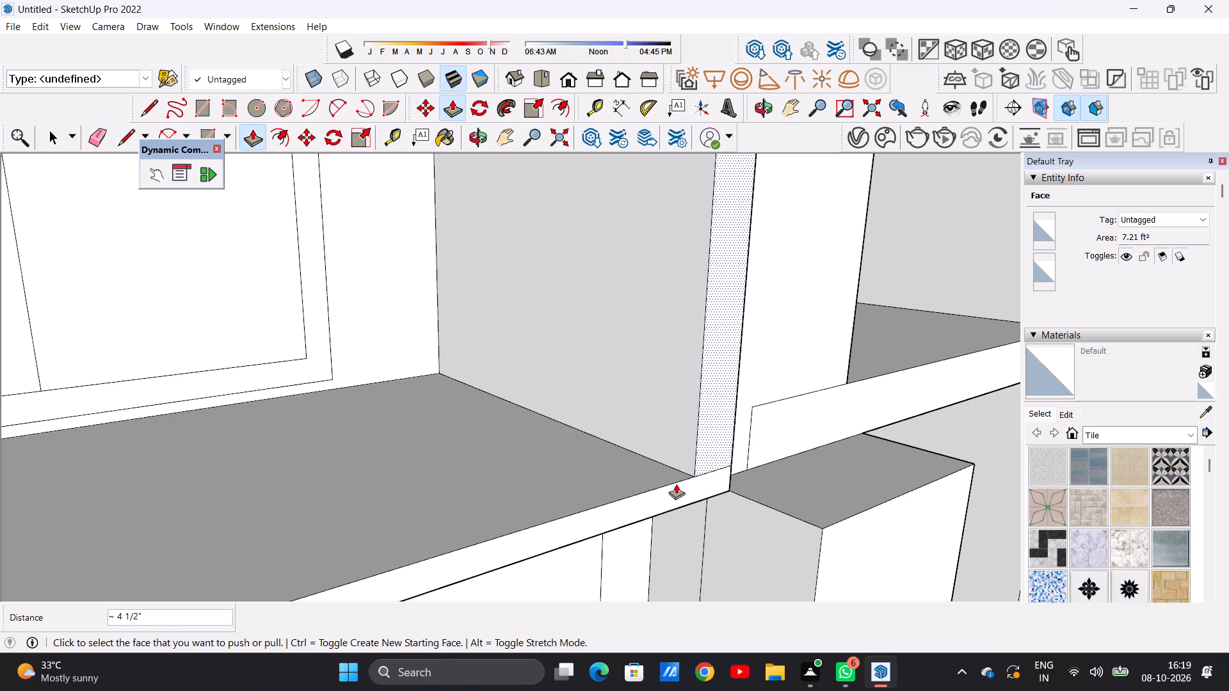
pyautogui.press('space')
# Push/Pull the front end of the balcony's outer side wall forward 9", flush with the wall corner below.
pyautogui.scroll(-4, 743, 277)
pyautogui.scroll(1, 743, 278)
pyautogui.scroll(-11, 743, 278)
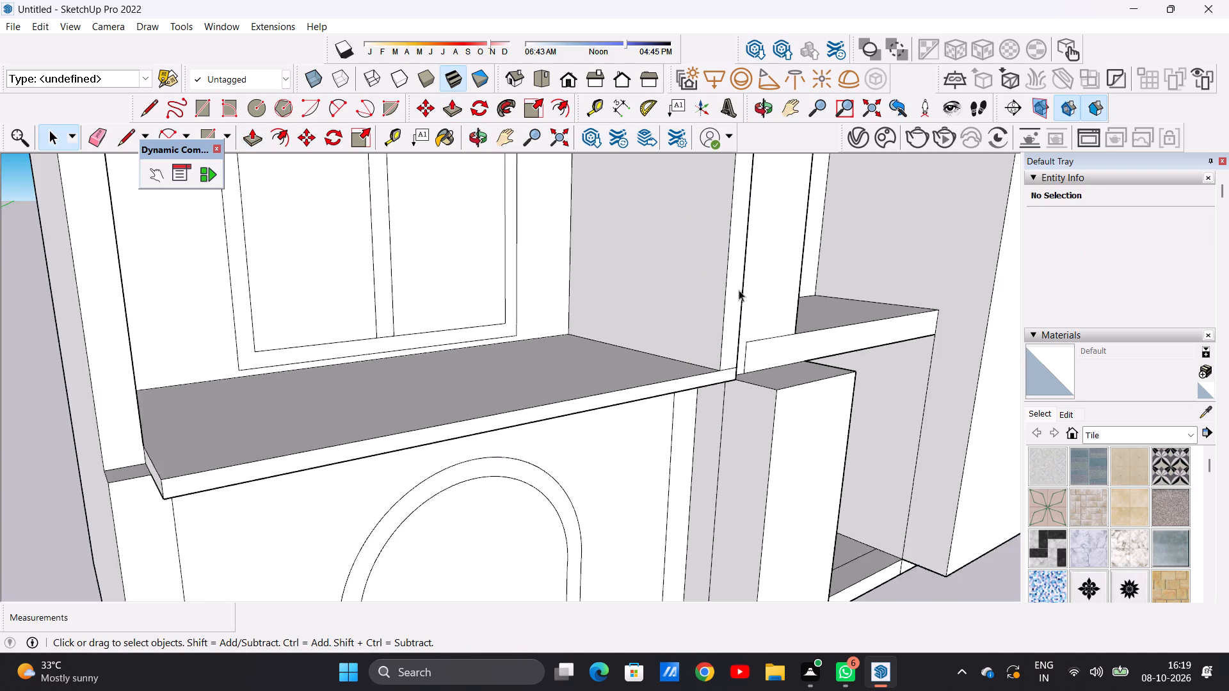
pyautogui.scroll(-7, 739, 290)
pyautogui.moveTo(778, 319); pyautogui.dragTo(524, 315, button='middle')
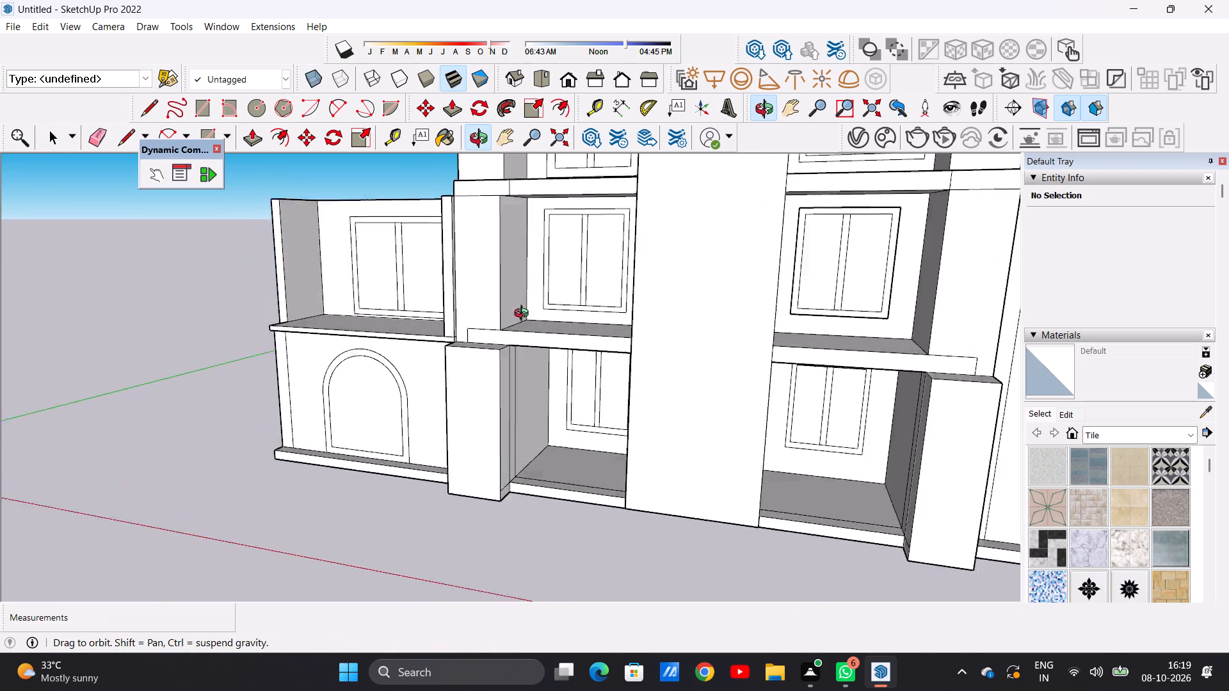
pyautogui.moveTo(524, 315); pyautogui.dragTo(642, 315, button='middle')
pyautogui.scroll(3, 590, 315)
pyautogui.scroll(-1, 590, 315)
pyautogui.scroll(1, 590, 315)
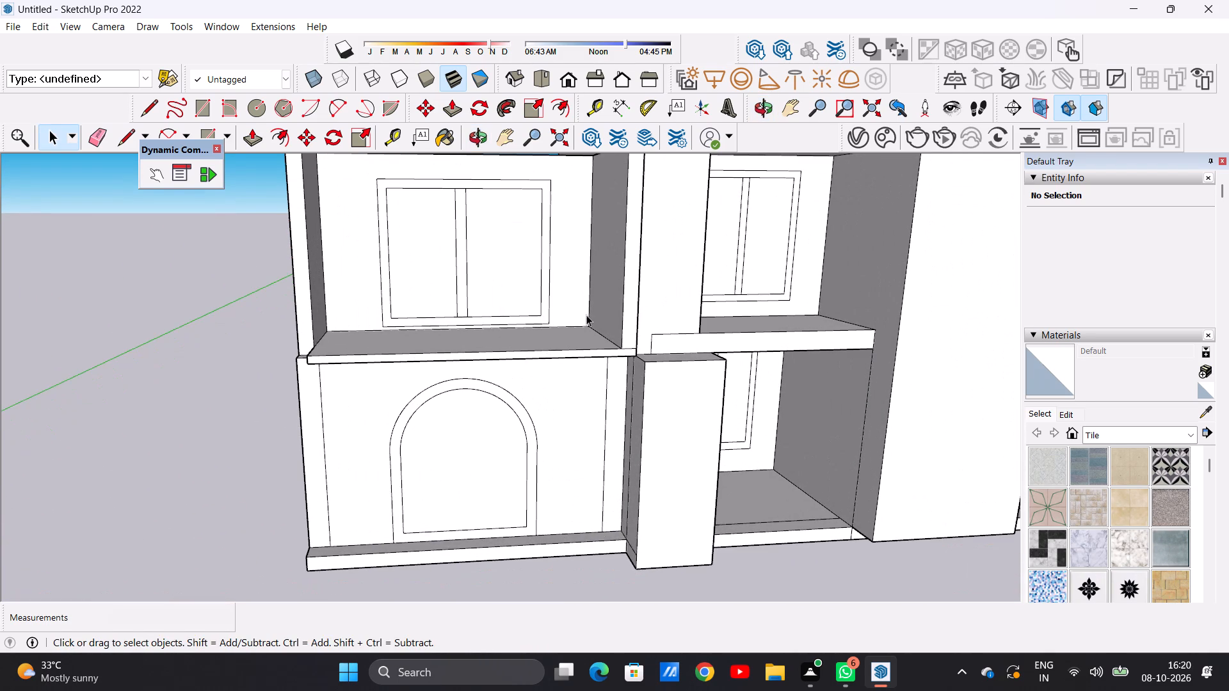
pyautogui.scroll(-3, 579, 312)
pyautogui.moveTo(588, 312); pyautogui.dragTo(558, 415, button='middle')
pyautogui.scroll(6, 556, 402)
pyautogui.scroll(-4, 609, 305)
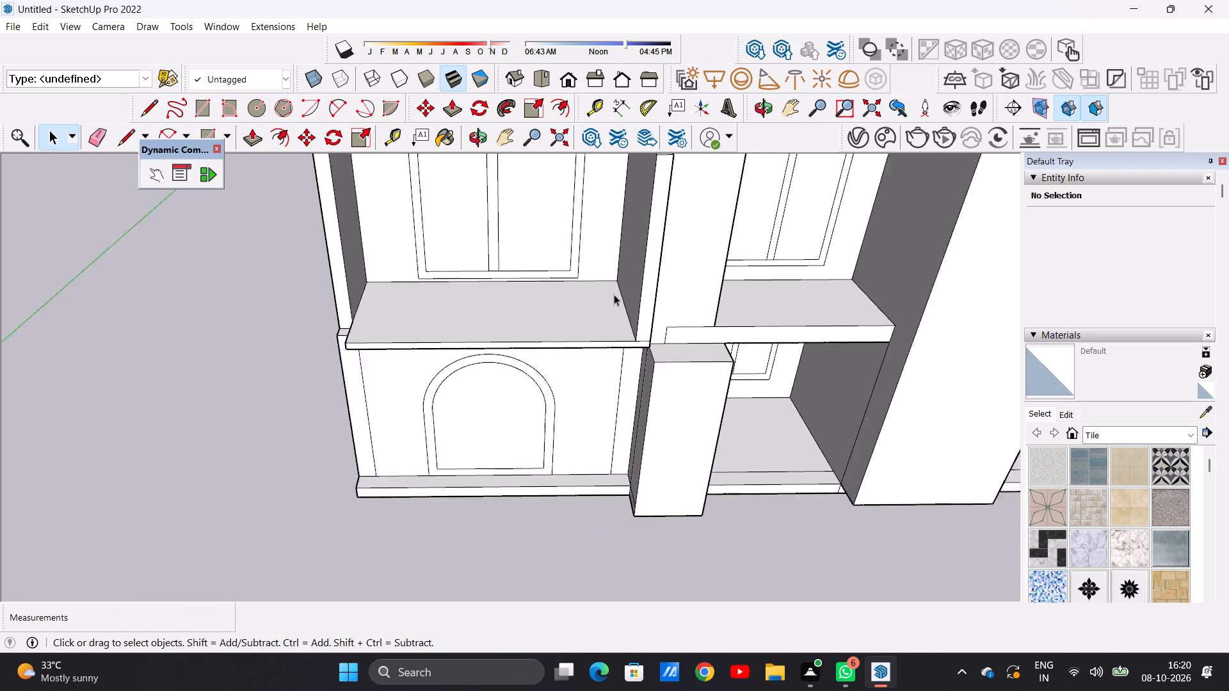
pyautogui.scroll(-1, 614, 294)
pyautogui.moveTo(308, 274); pyautogui.dragTo(561, 258, button='middle')
pyautogui.scroll(7, 425, 389)
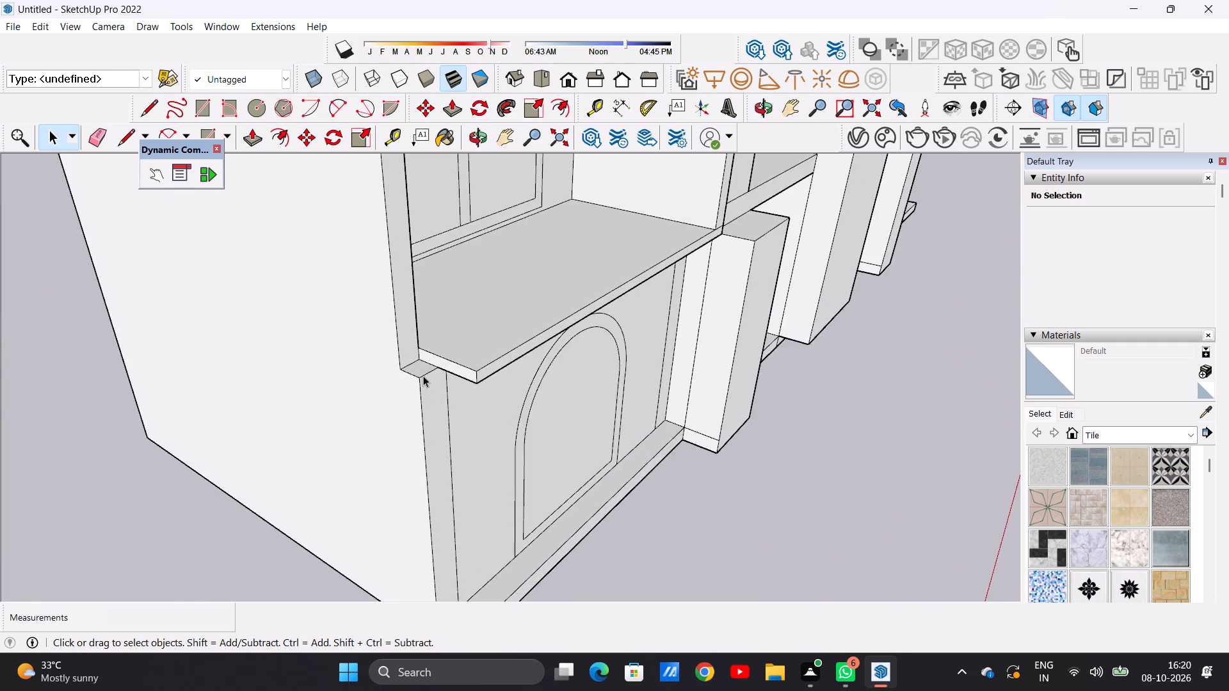
pyautogui.scroll(6, 423, 376)
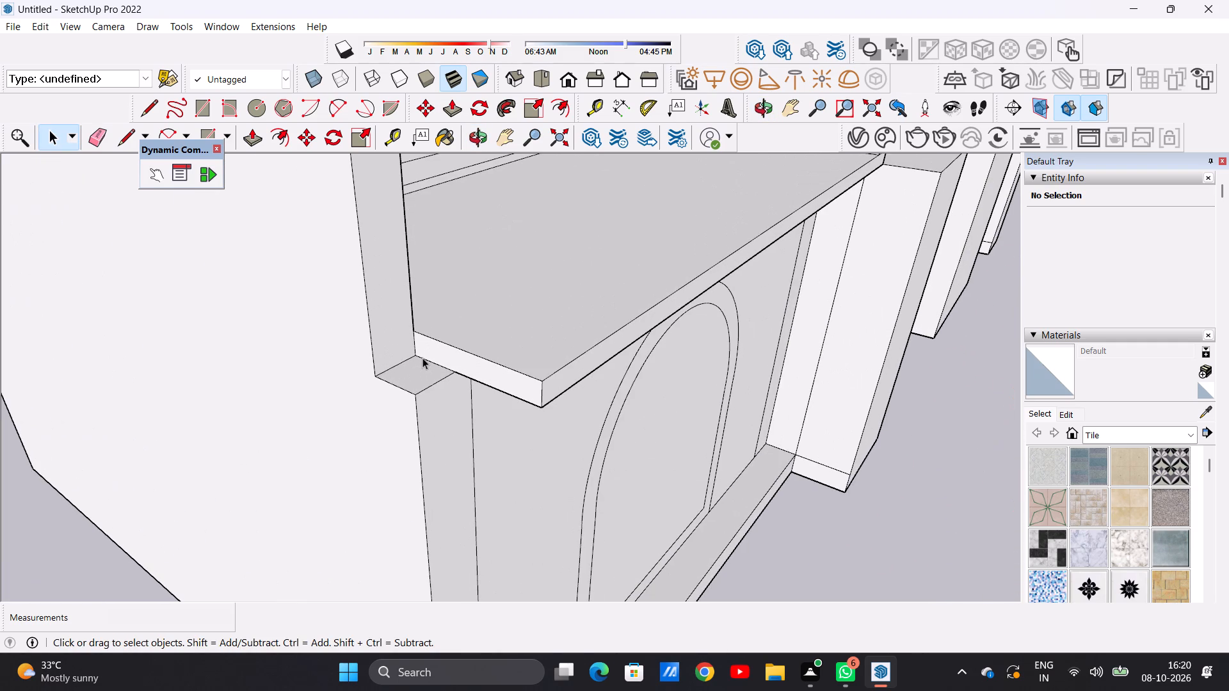
pyautogui.press('p')
pyautogui.click(392, 335)
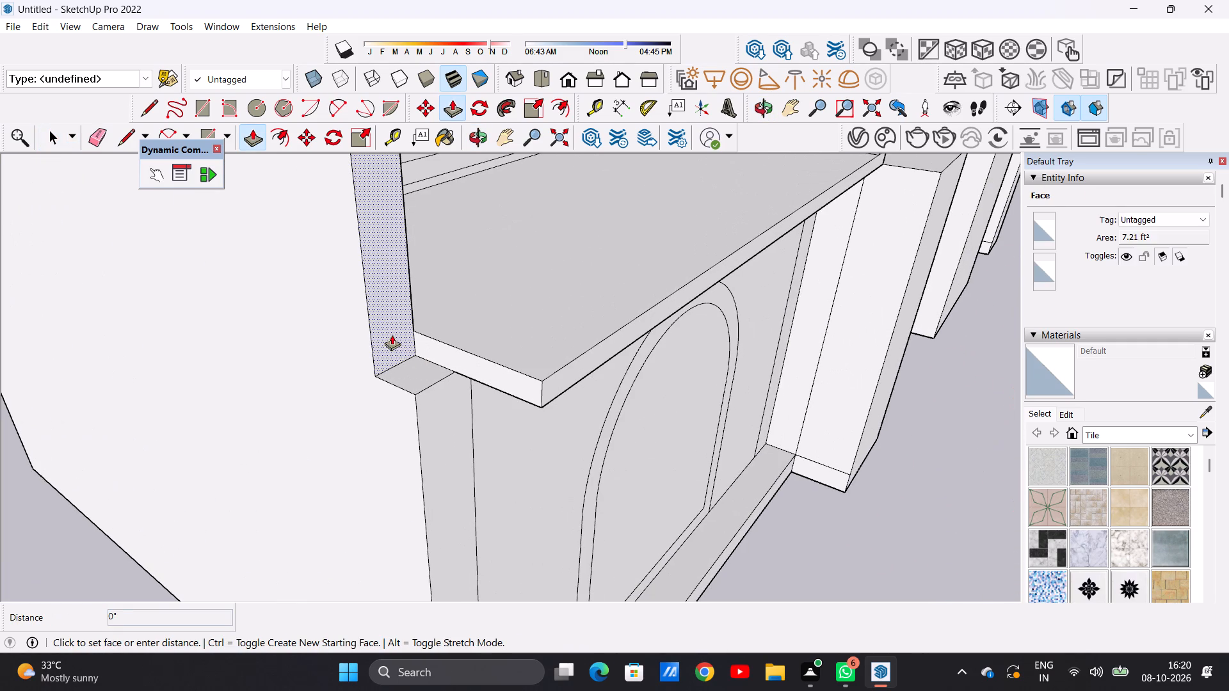
pyautogui.click(421, 392)
pyautogui.press('space')
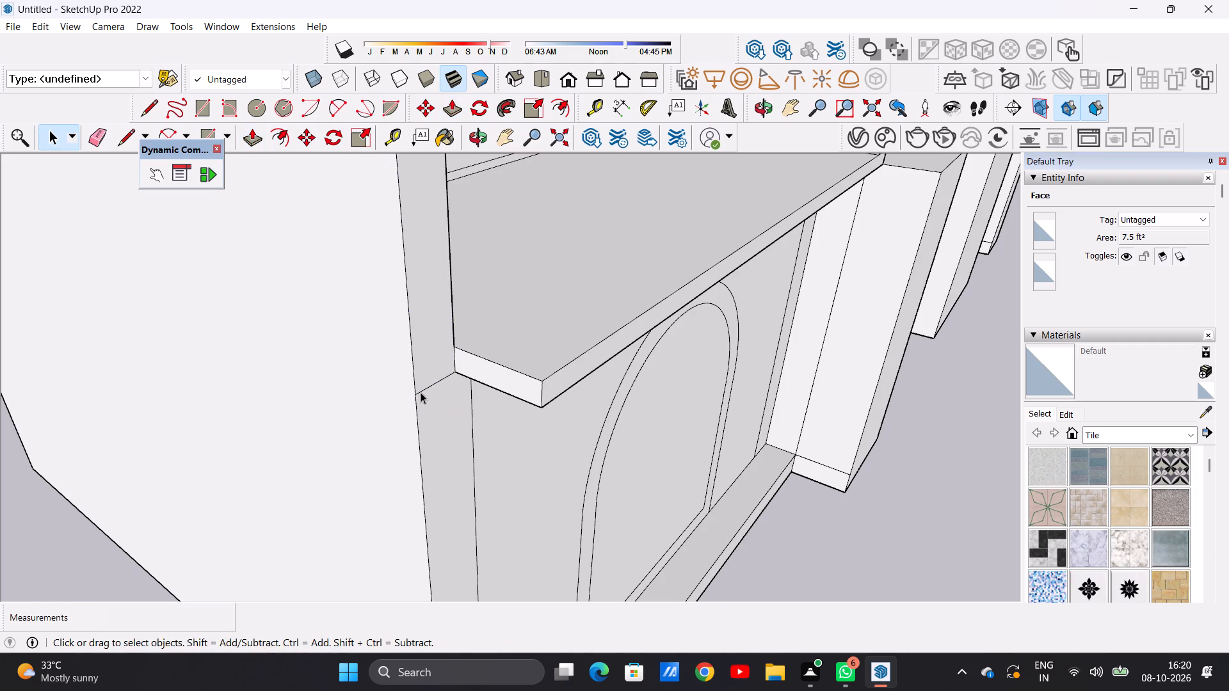
# Draw a line about 15' 9/16" long across the balcony floor, from the outer wall's front bottom corner to the opposite side wall.
pyautogui.scroll(-2, 547, 248)
pyautogui.moveTo(577, 315); pyautogui.dragTo(209, 374, button='middle')
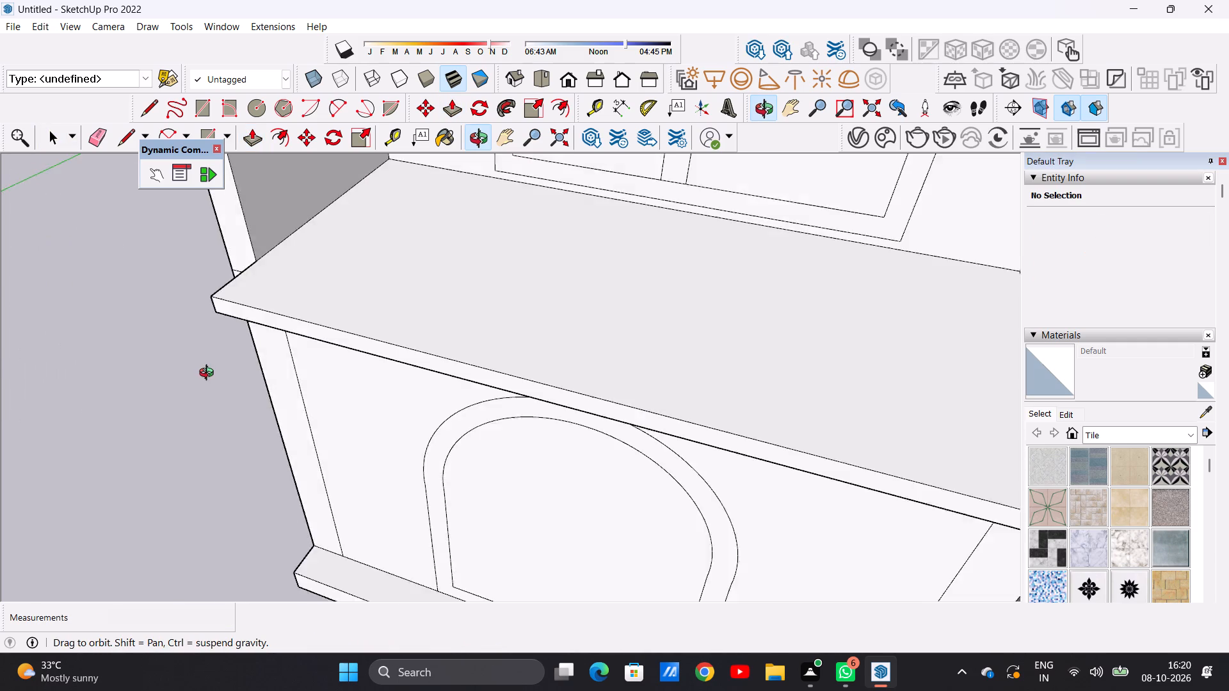
pyautogui.moveTo(209, 374); pyautogui.dragTo(280, 415, button='middle')
pyautogui.scroll(-10, 273, 416)
pyautogui.moveTo(300, 402); pyautogui.dragTo(312, 431, button='middle')
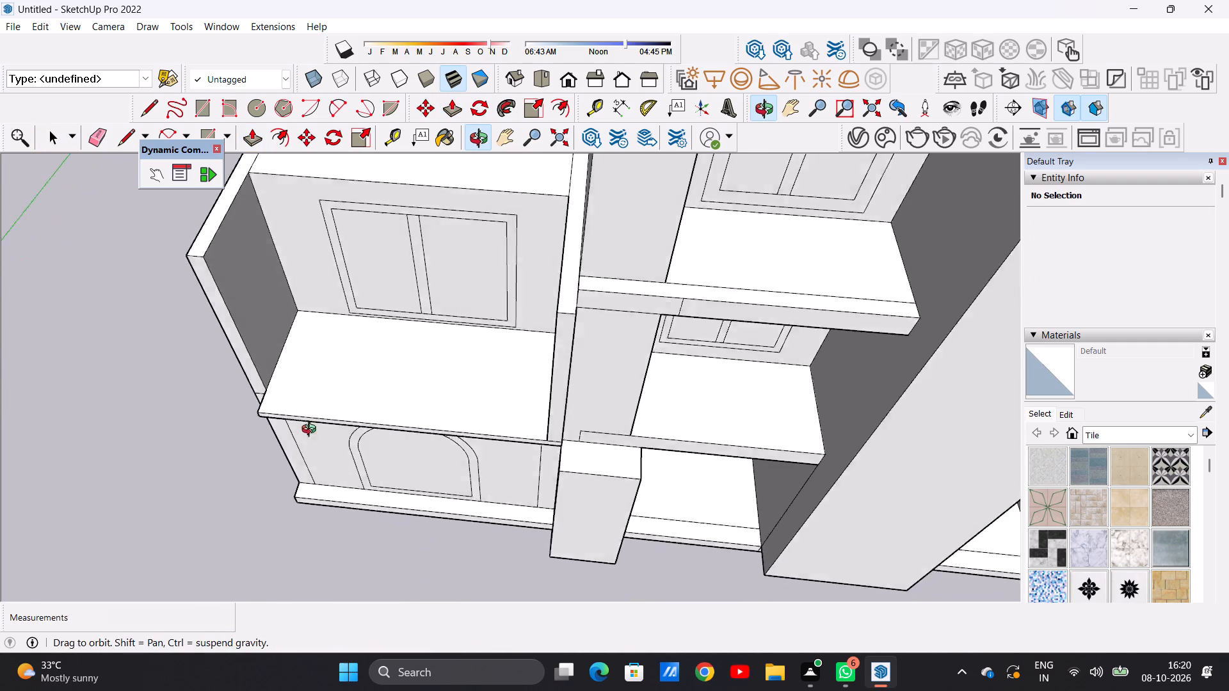
pyautogui.moveTo(312, 431); pyautogui.dragTo(318, 481, button='middle')
pyautogui.scroll(13, 282, 412)
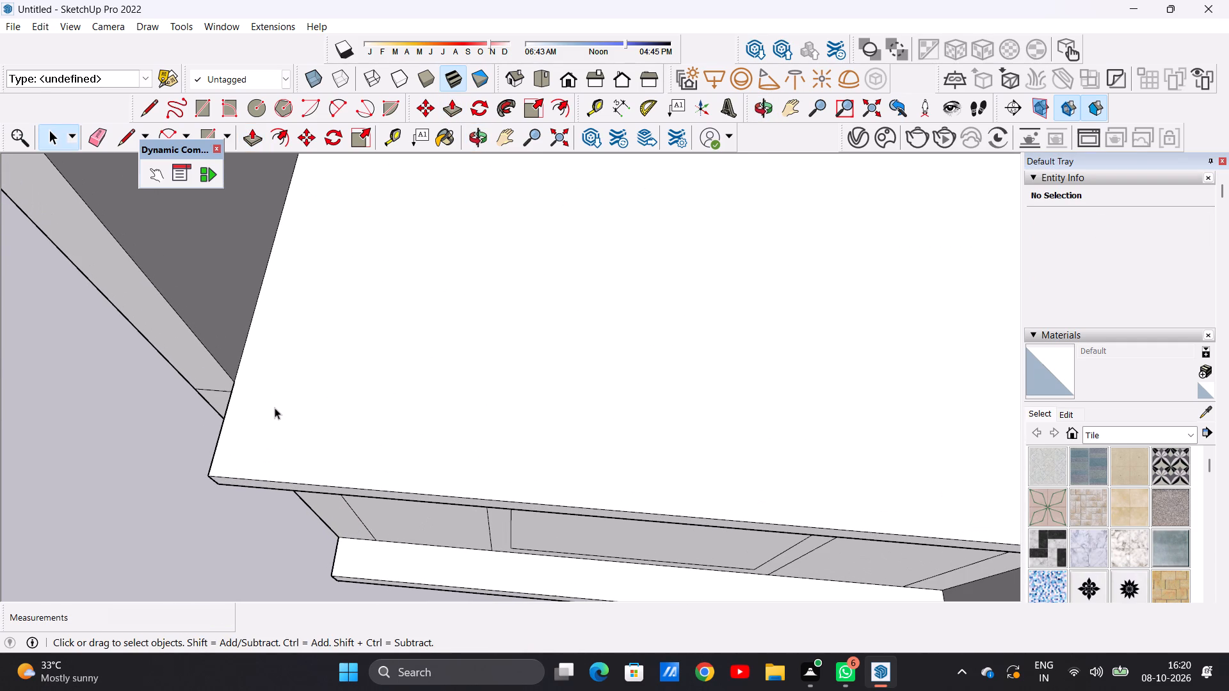
pyautogui.press('l')
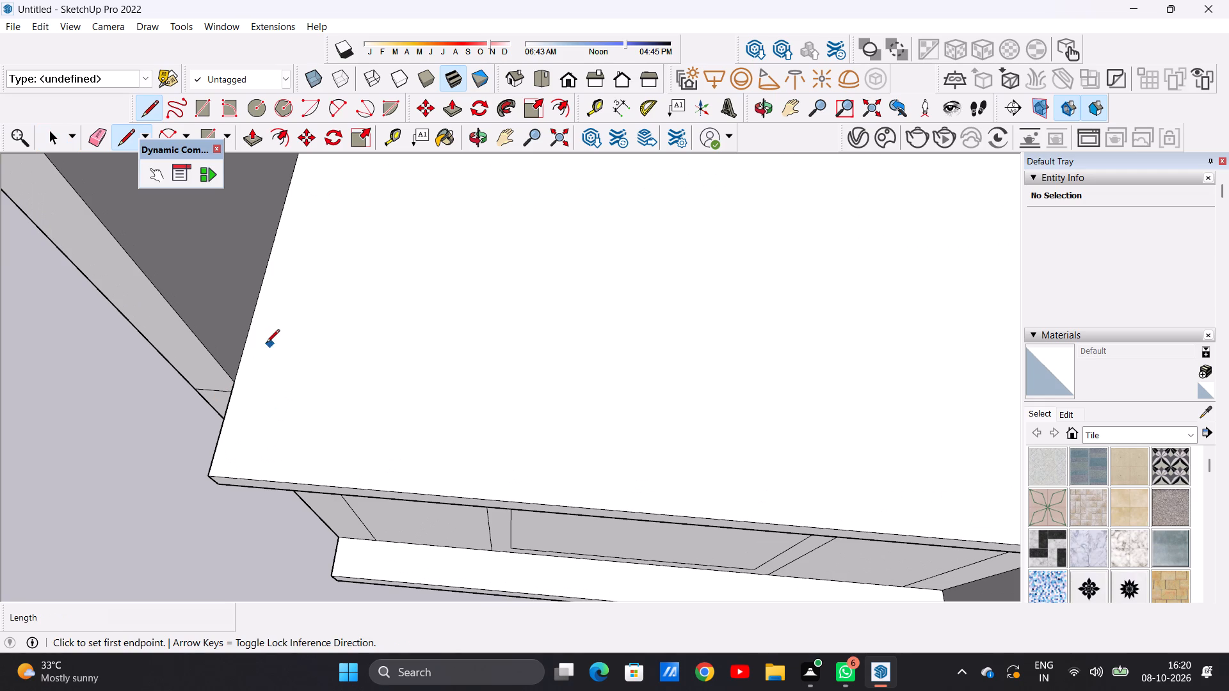
pyautogui.click(241, 375)
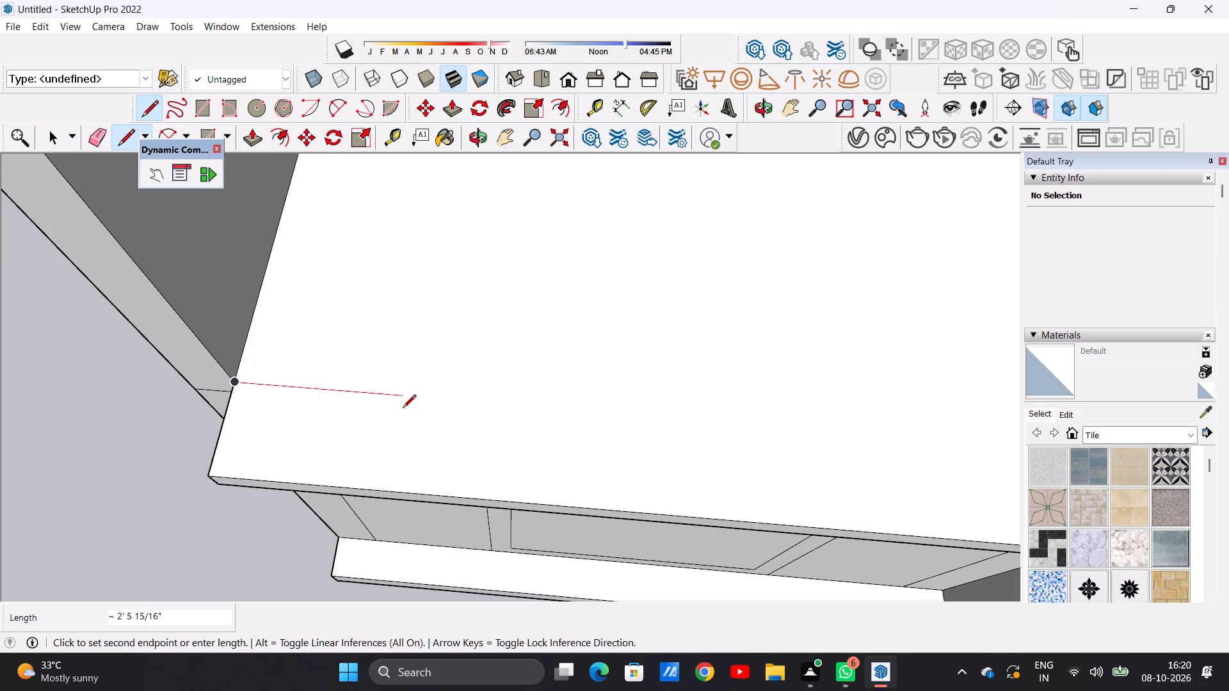
pyautogui.scroll(-9, 403, 409)
pyautogui.scroll(8, 759, 429)
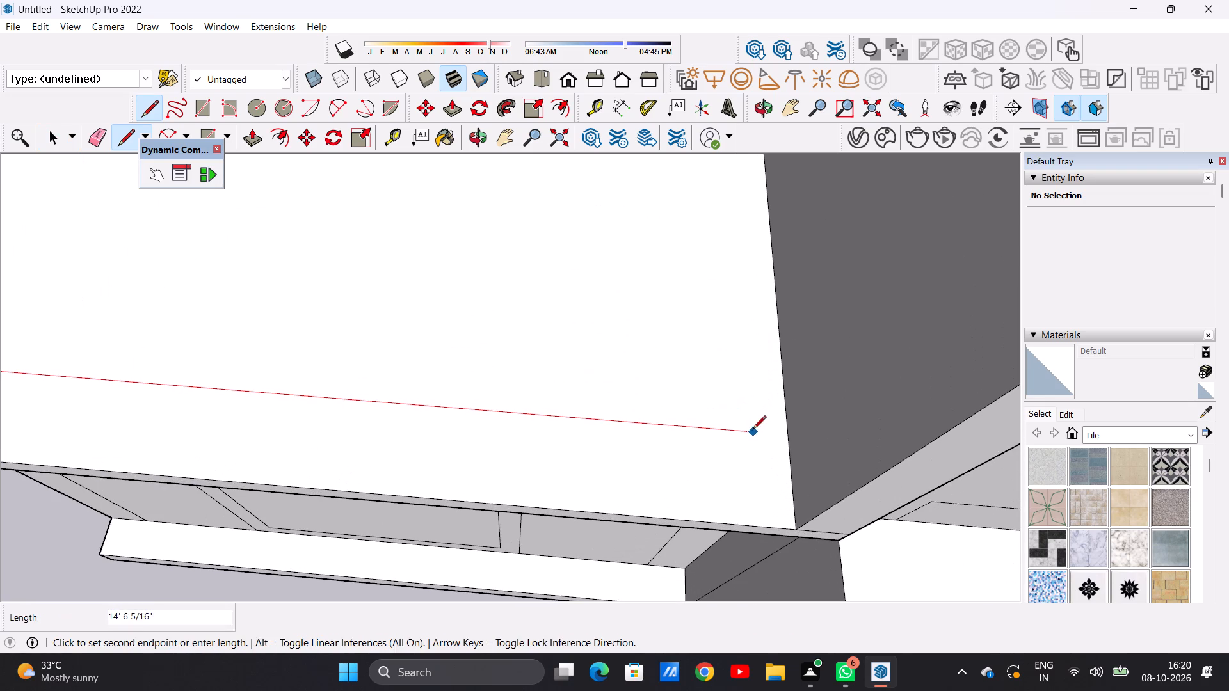
pyautogui.click(792, 434)
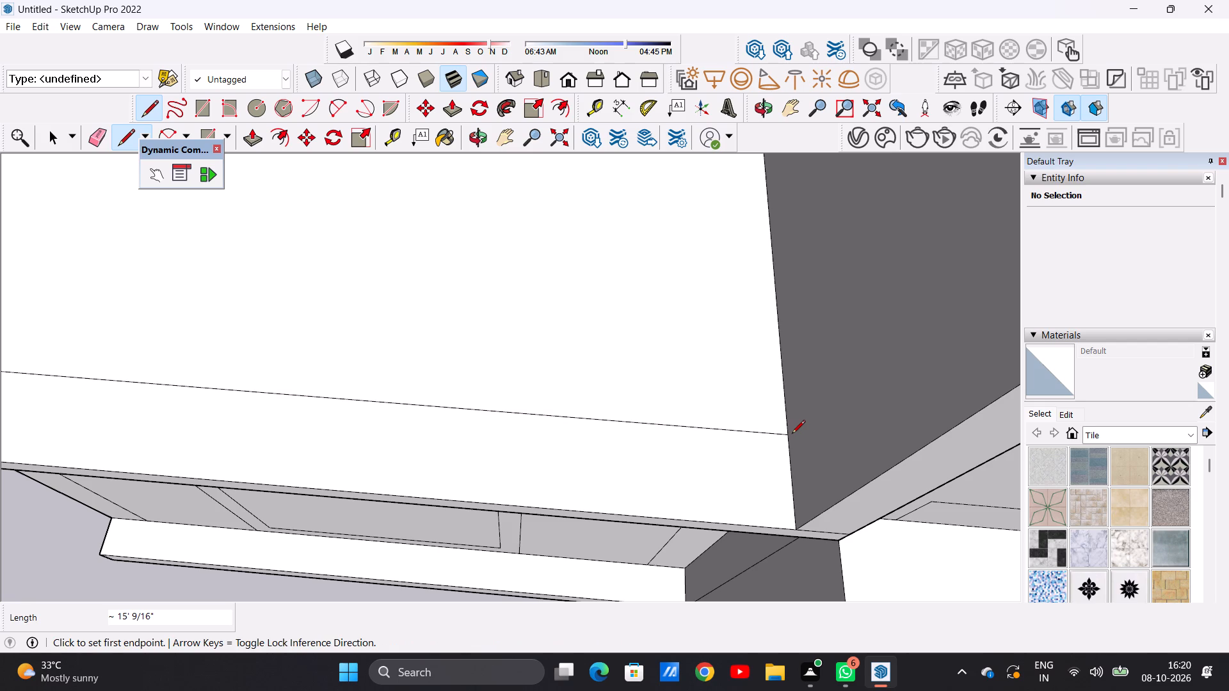
# Draw a second parallel line about 15' 9/16" long across the balcony floor, slightly behind the first one.
pyautogui.scroll(-9, 784, 466)
pyautogui.scroll(1, 769, 497)
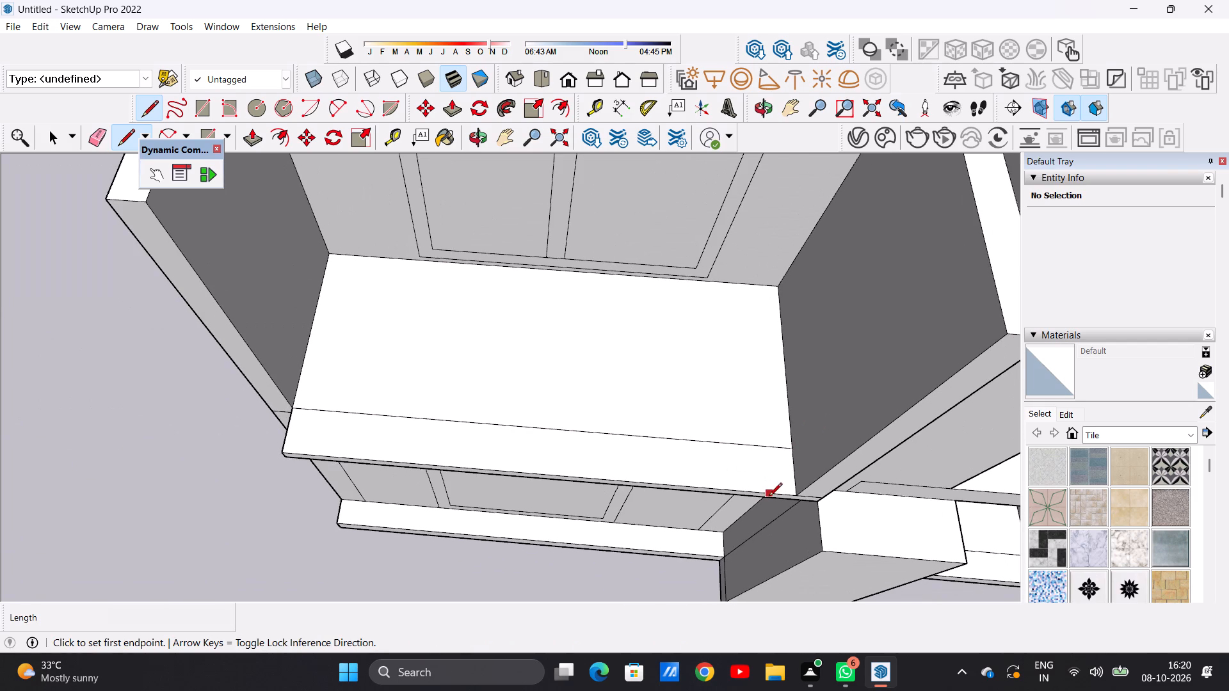
pyautogui.scroll(8, 348, 358)
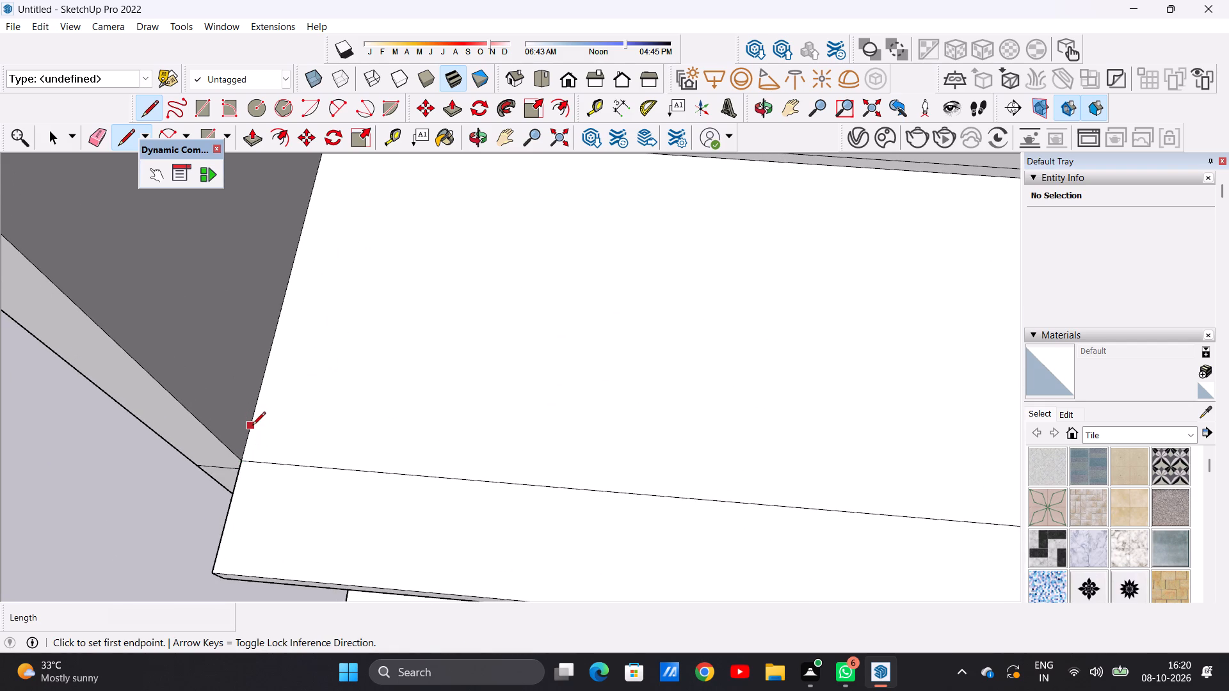
pyautogui.click(252, 426)
pyautogui.scroll(-4, 579, 449)
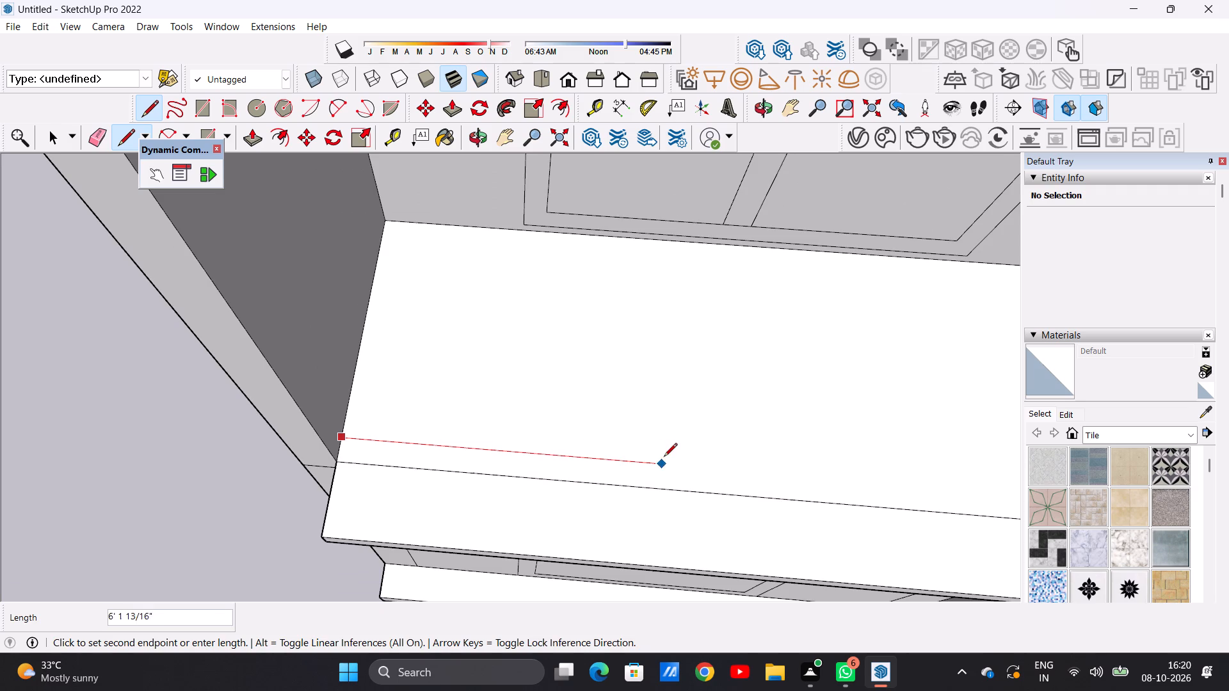
pyautogui.scroll(-5, 664, 457)
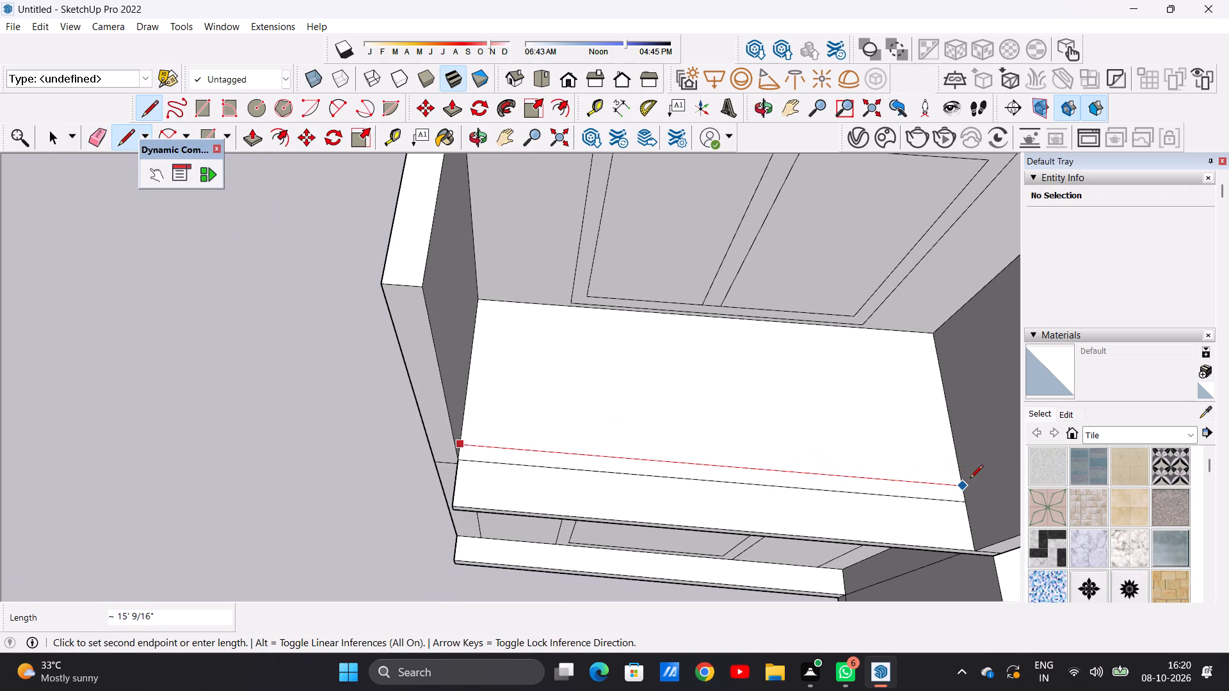
pyautogui.click(970, 479)
pyautogui.press('space')
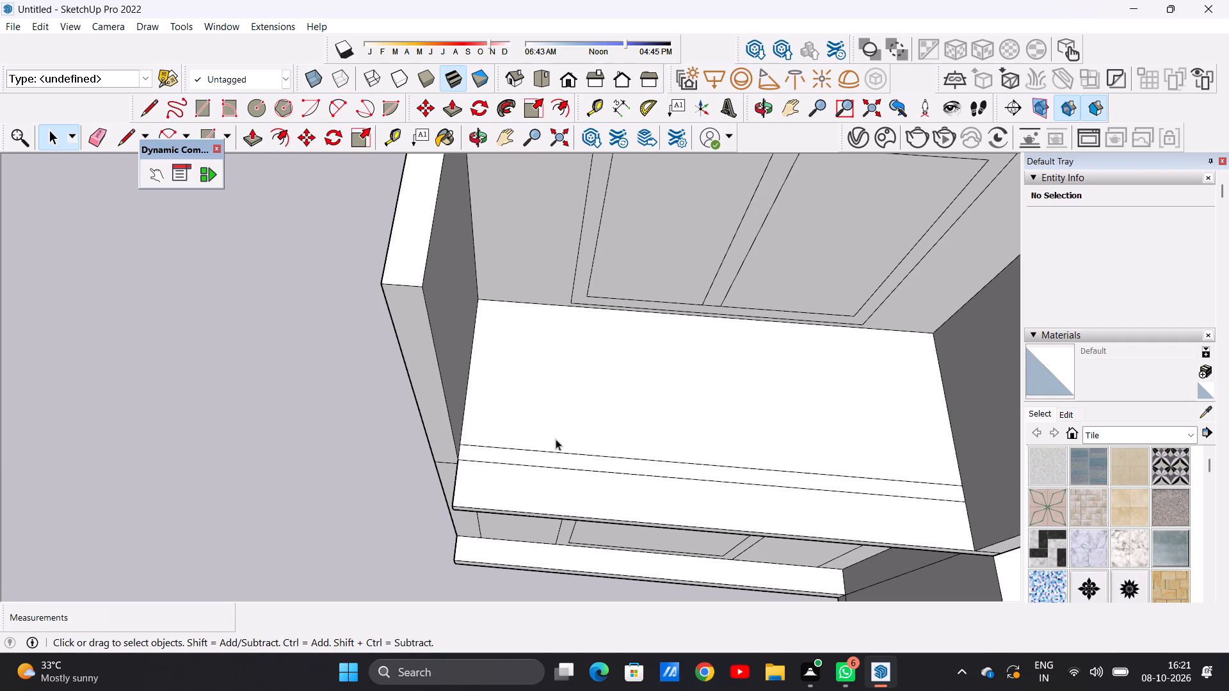
# Examine the balcony's floor lines, side walls and roof slab from several angles.
pyautogui.scroll(1, 641, 392)
pyautogui.scroll(-20, 532, 421)
pyautogui.scroll(-1, 532, 421)
pyautogui.scroll(4, 692, 434)
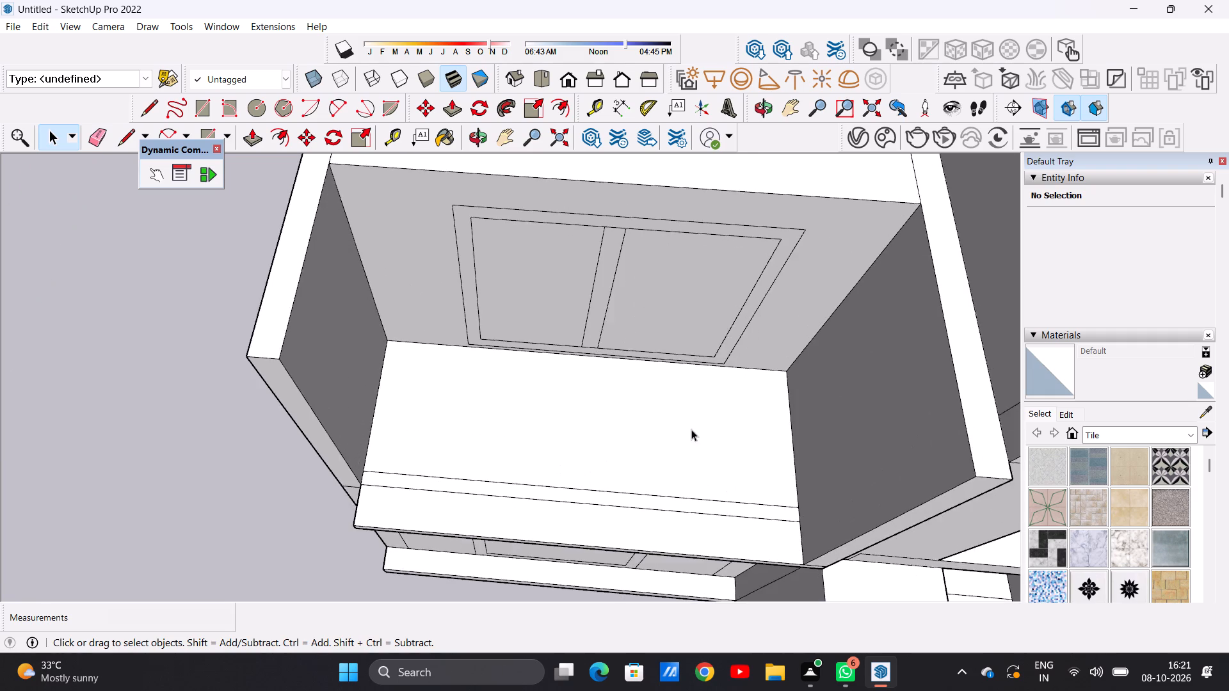
pyautogui.scroll(1, 684, 508)
pyautogui.moveTo(683, 504); pyautogui.dragTo(653, 382, button='middle')
pyautogui.scroll(-10, 641, 491)
pyautogui.moveTo(661, 438); pyautogui.dragTo(703, 327, button='middle')
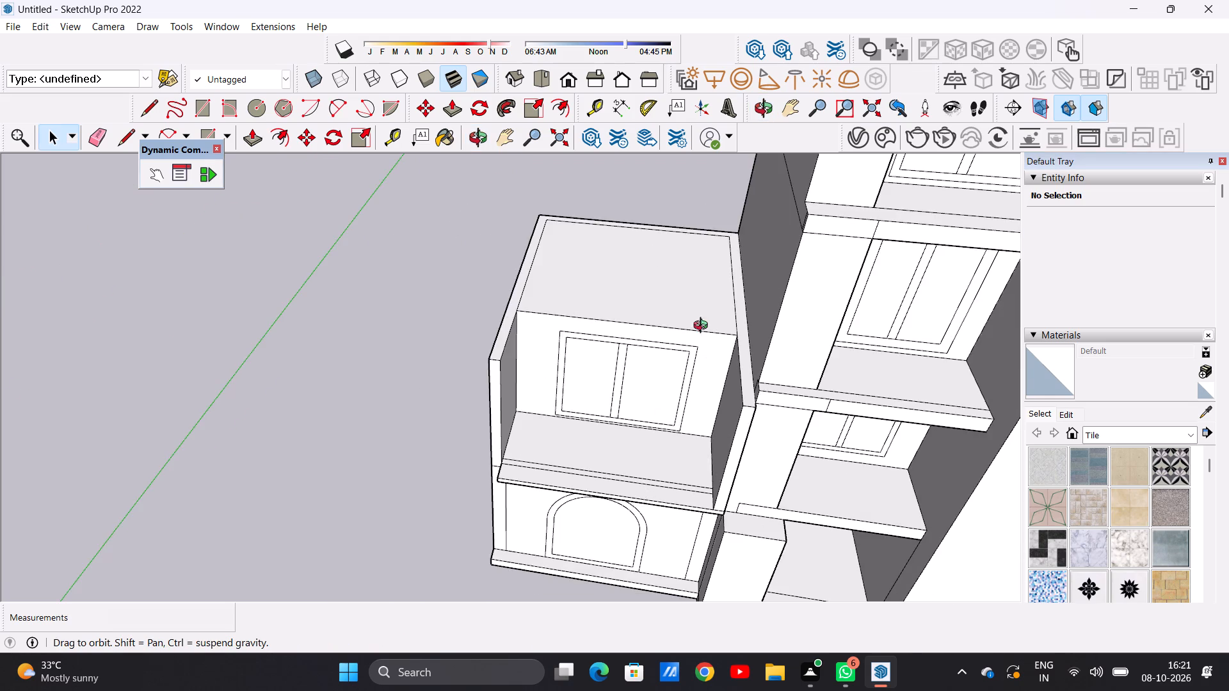
pyautogui.moveTo(703, 327); pyautogui.dragTo(738, 382, button='middle')
pyautogui.scroll(5, 685, 395)
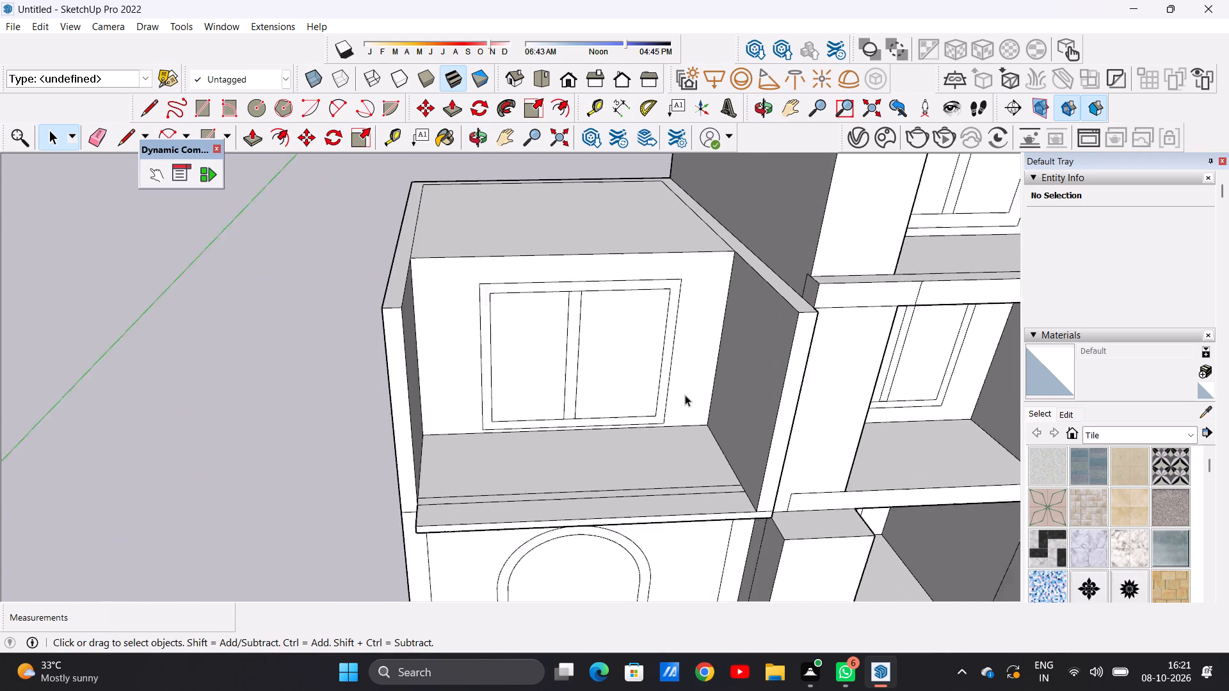
# Examine the side balcony's window wall, side walls and marked floor strip from the front and from above.
pyautogui.scroll(1, 685, 395)
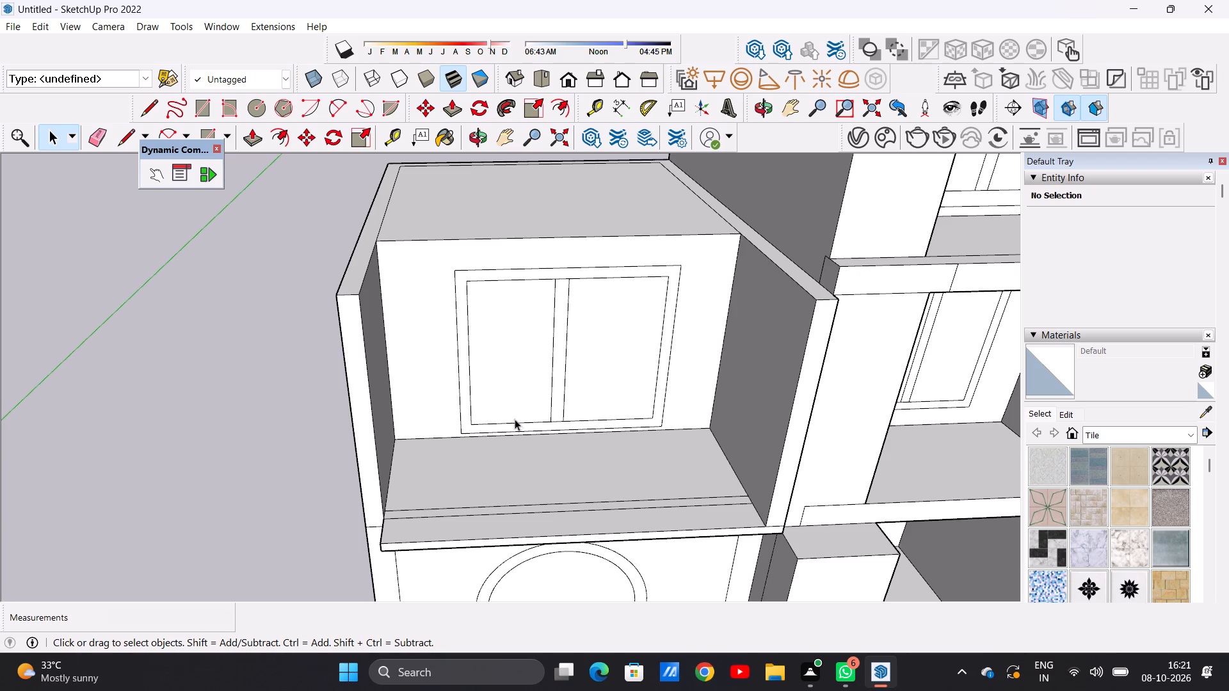
pyautogui.scroll(-3, 533, 425)
pyautogui.moveTo(584, 447); pyautogui.dragTo(559, 347, button='middle')
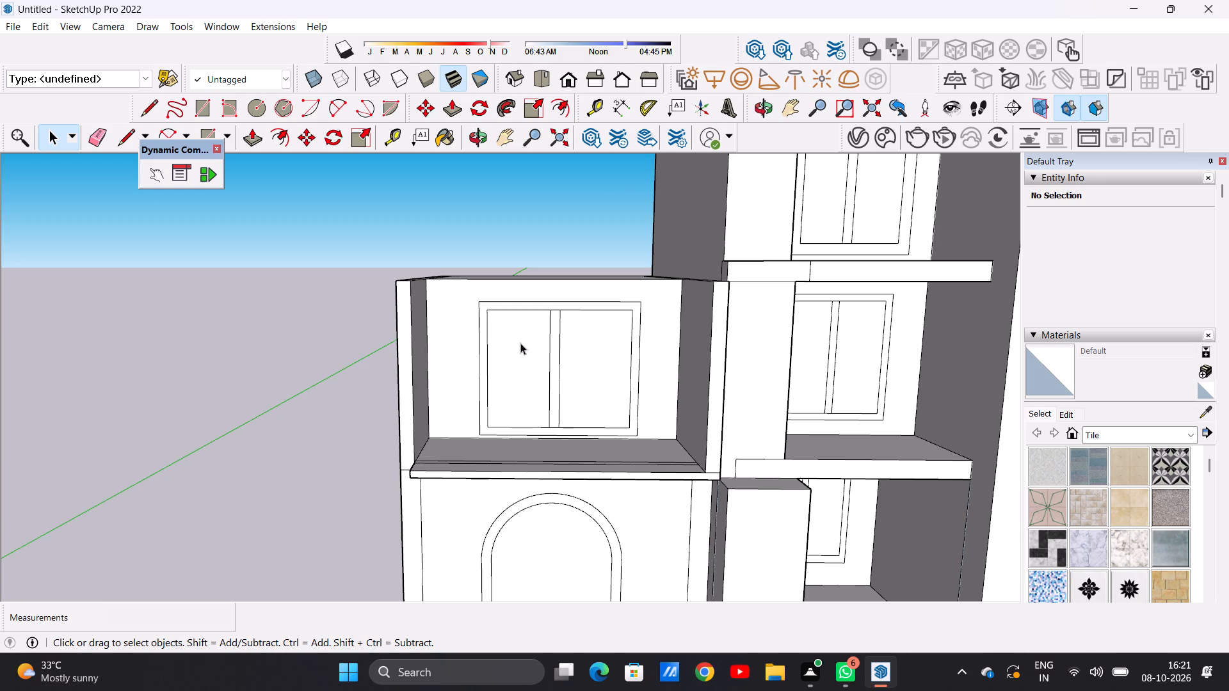
pyautogui.scroll(3, 593, 371)
pyautogui.scroll(-2, 593, 370)
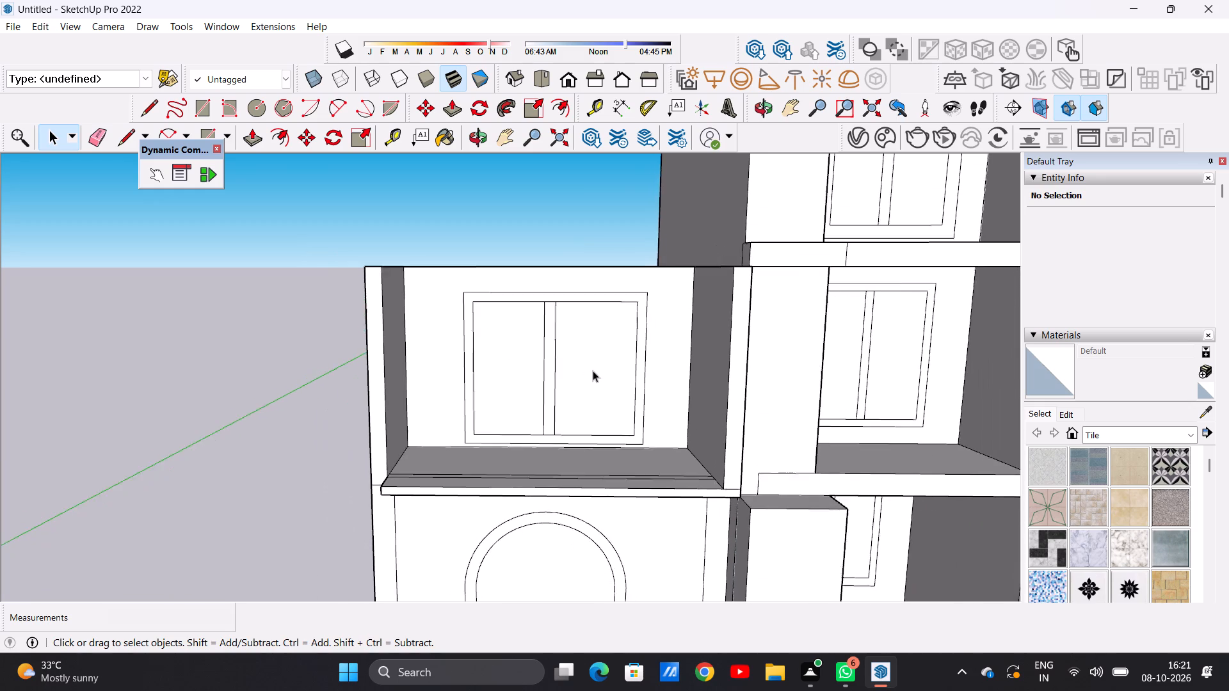
pyautogui.scroll(-1, 593, 370)
pyautogui.moveTo(630, 376); pyautogui.dragTo(640, 521, button='middle')
pyautogui.scroll(4, 673, 476)
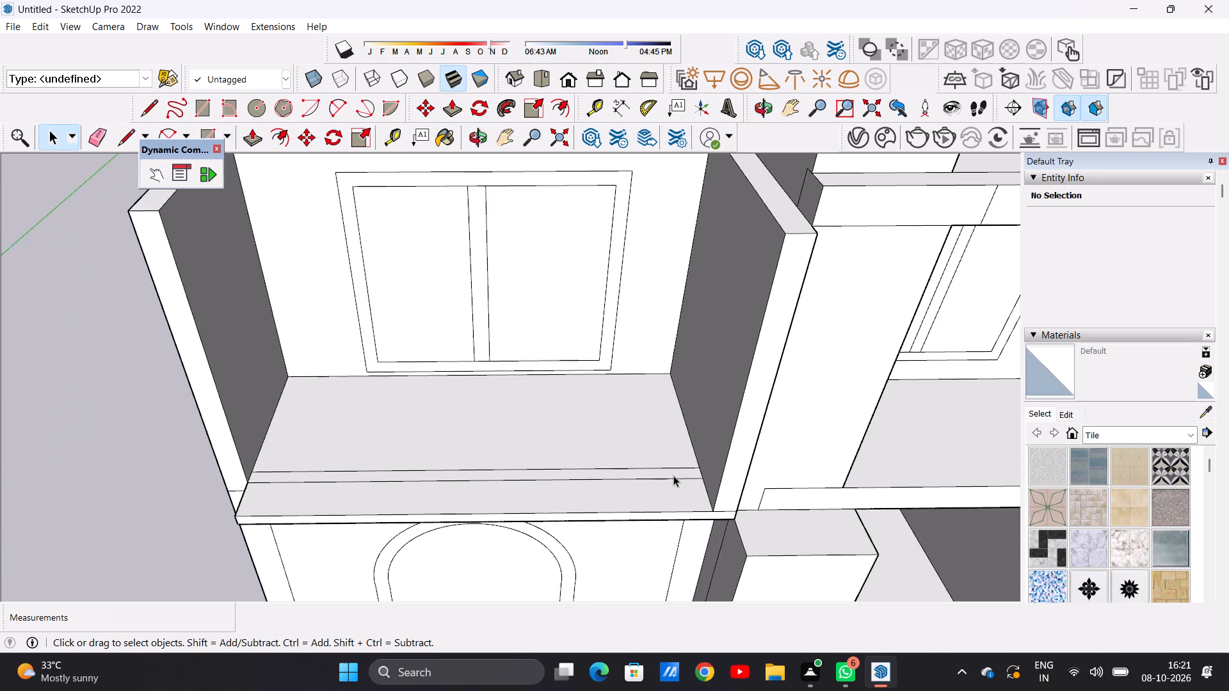
pyautogui.scroll(4, 673, 475)
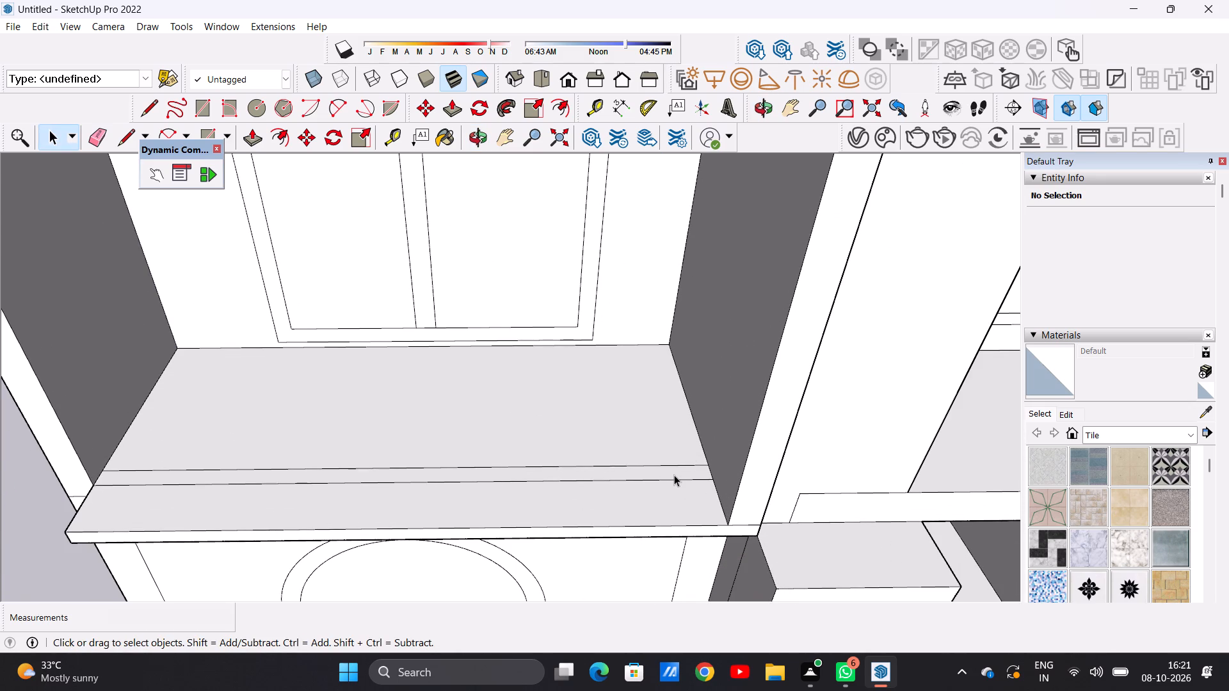
# Outline a narrow upright rectangle about 5 7/8" wide on the outer side wall's inner face, rising from the end of the floor strip.
pyautogui.moveTo(609, 473); pyautogui.dragTo(618, 463, button='middle')
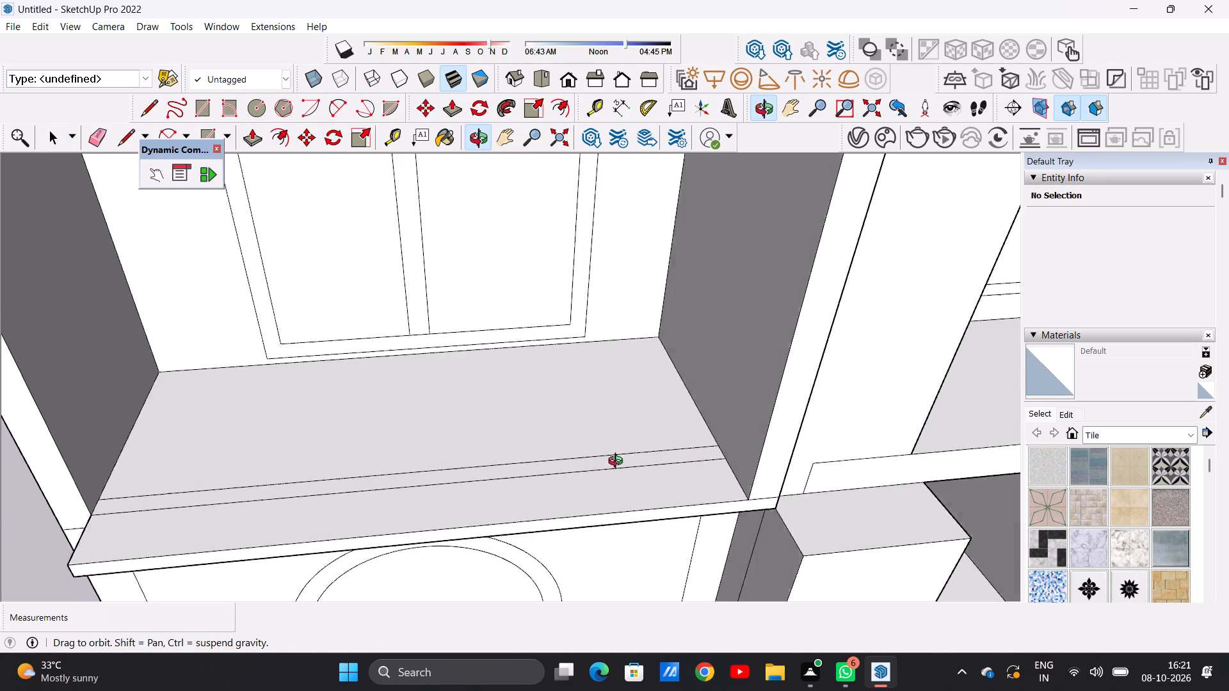
pyautogui.moveTo(618, 463); pyautogui.dragTo(414, 458, button='middle')
pyautogui.scroll(2, 245, 315)
pyautogui.scroll(-9, 263, 360)
pyautogui.scroll(11, 207, 284)
pyautogui.press('l')
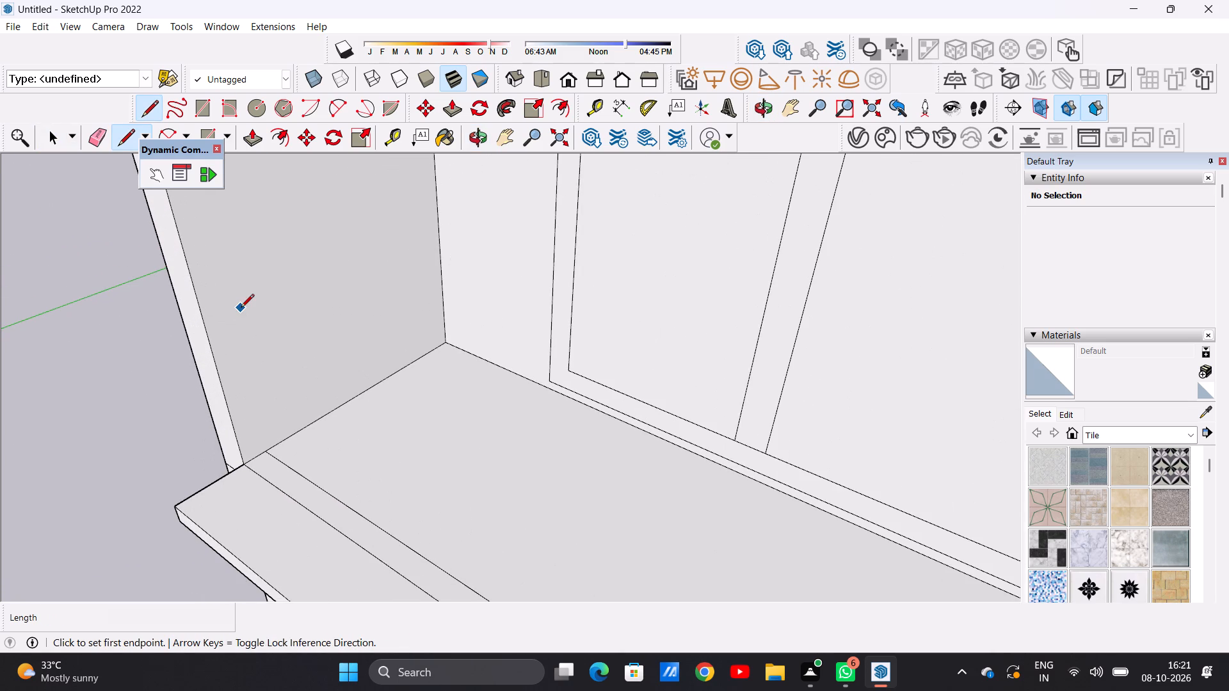
pyautogui.scroll(9, 264, 457)
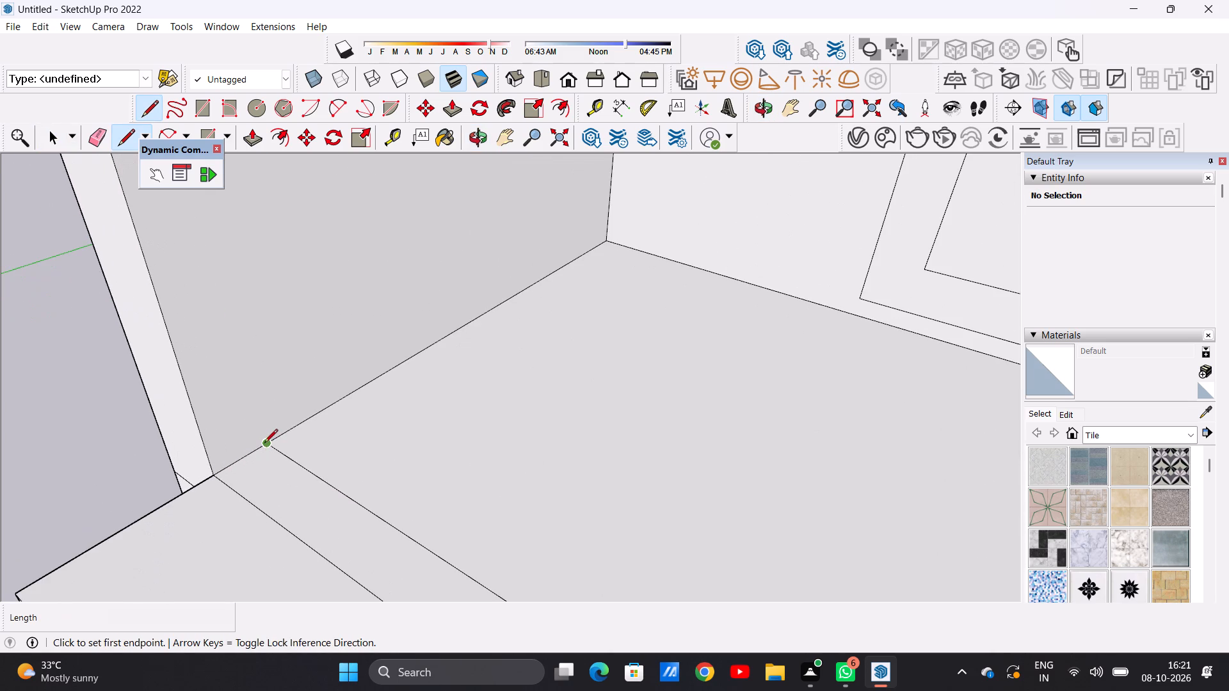
pyautogui.click(264, 447)
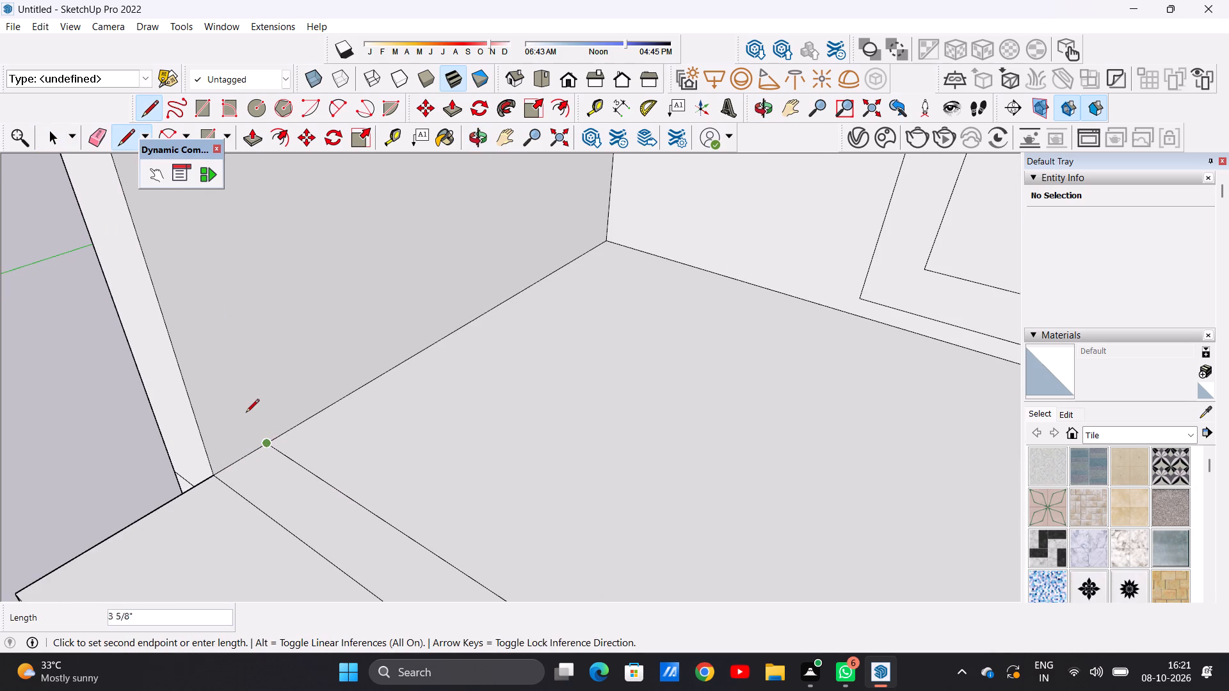
pyautogui.scroll(-9, 406, 218)
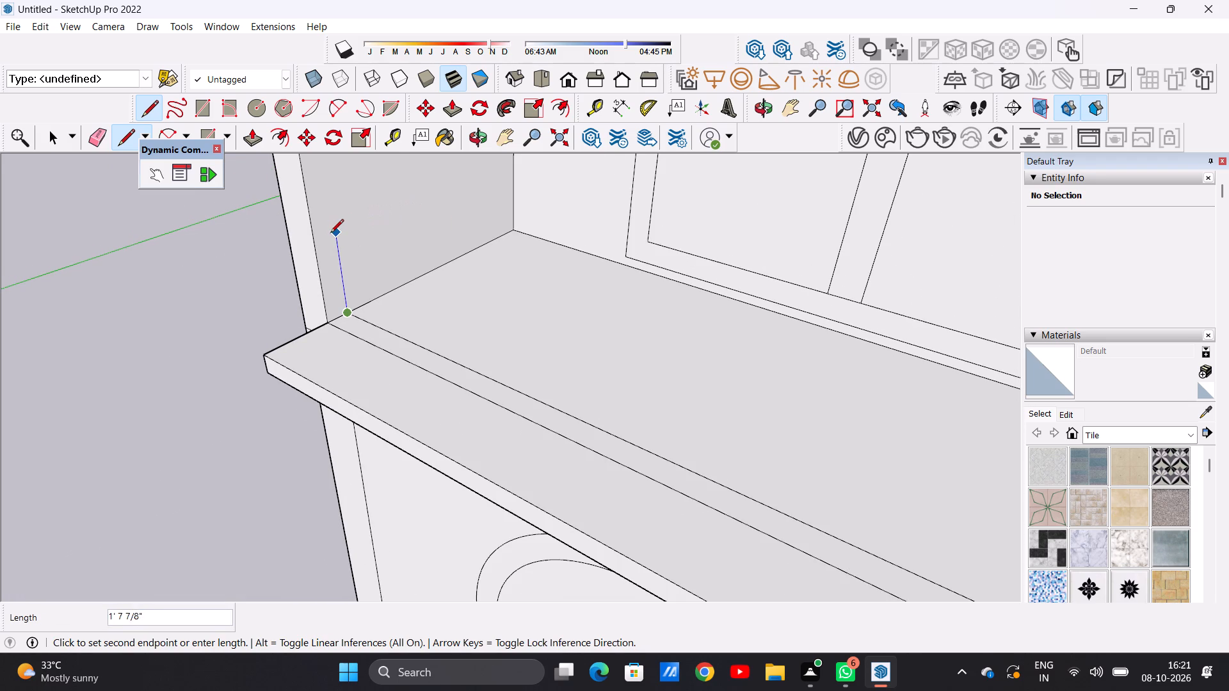
pyautogui.scroll(4, 330, 234)
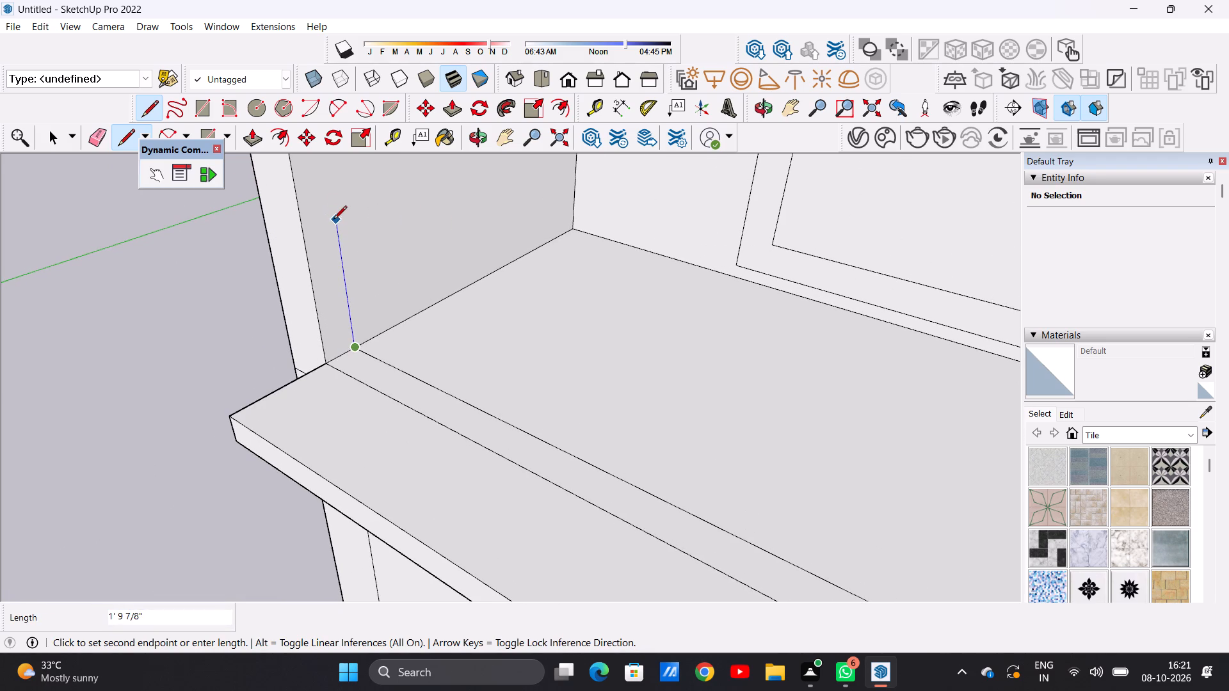
pyautogui.click(330, 207)
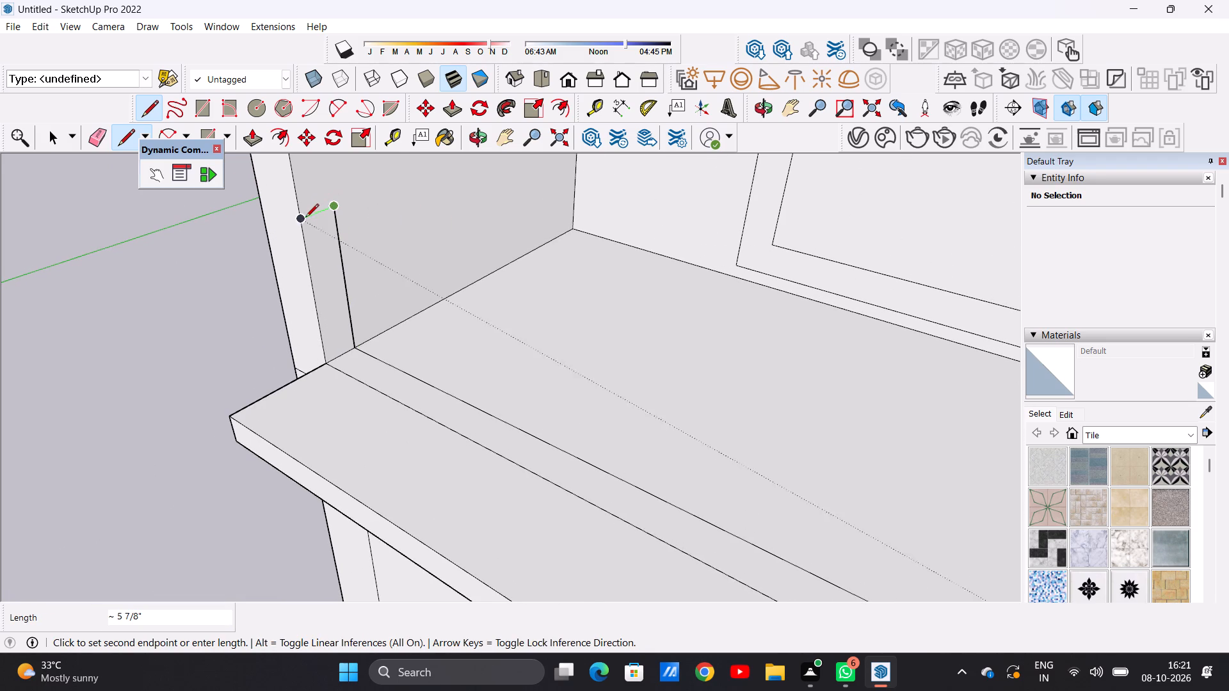
pyautogui.click(300, 224)
pyautogui.press('space')
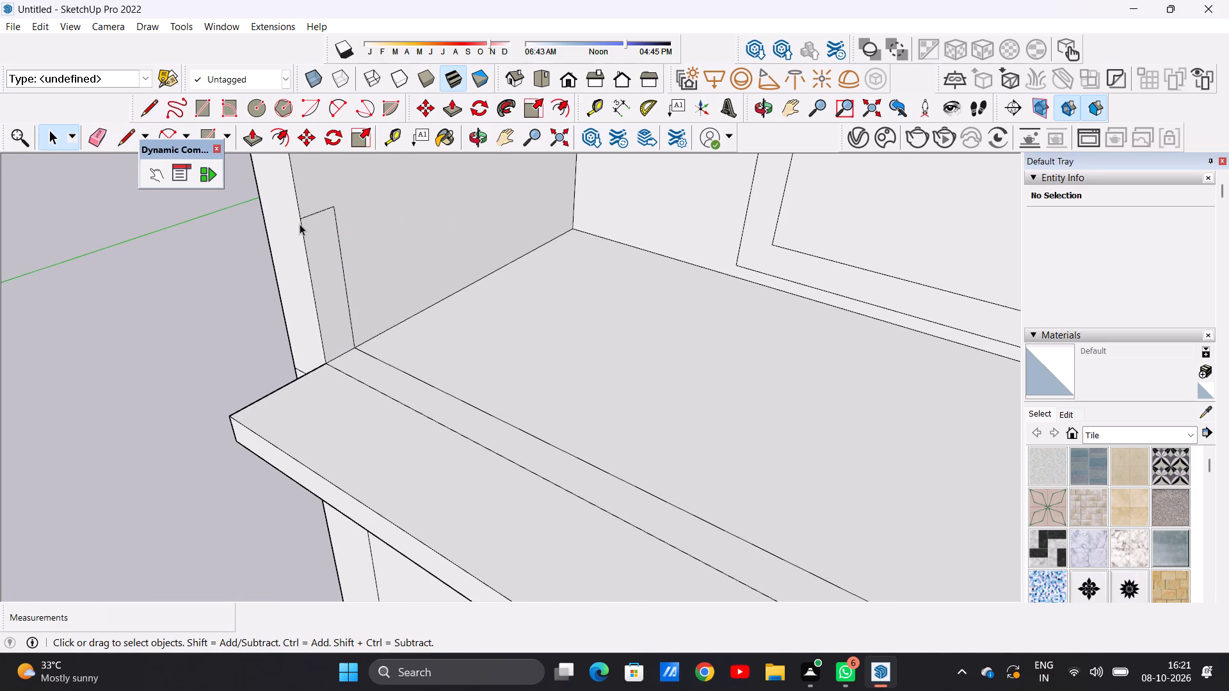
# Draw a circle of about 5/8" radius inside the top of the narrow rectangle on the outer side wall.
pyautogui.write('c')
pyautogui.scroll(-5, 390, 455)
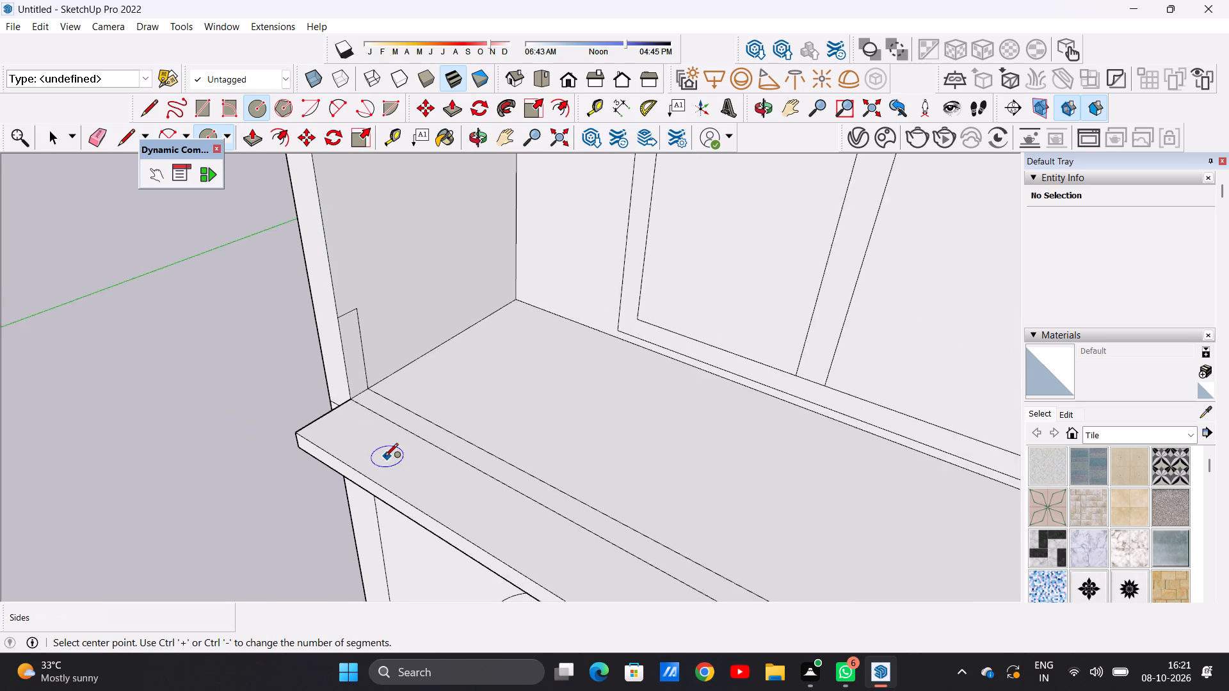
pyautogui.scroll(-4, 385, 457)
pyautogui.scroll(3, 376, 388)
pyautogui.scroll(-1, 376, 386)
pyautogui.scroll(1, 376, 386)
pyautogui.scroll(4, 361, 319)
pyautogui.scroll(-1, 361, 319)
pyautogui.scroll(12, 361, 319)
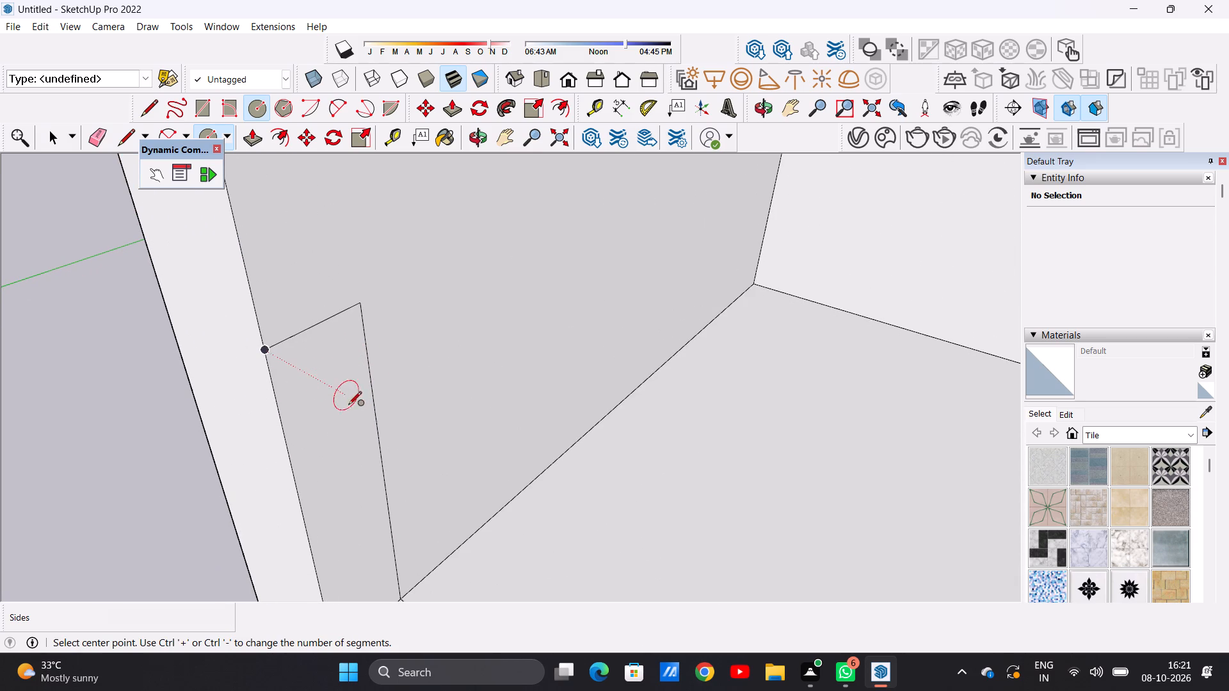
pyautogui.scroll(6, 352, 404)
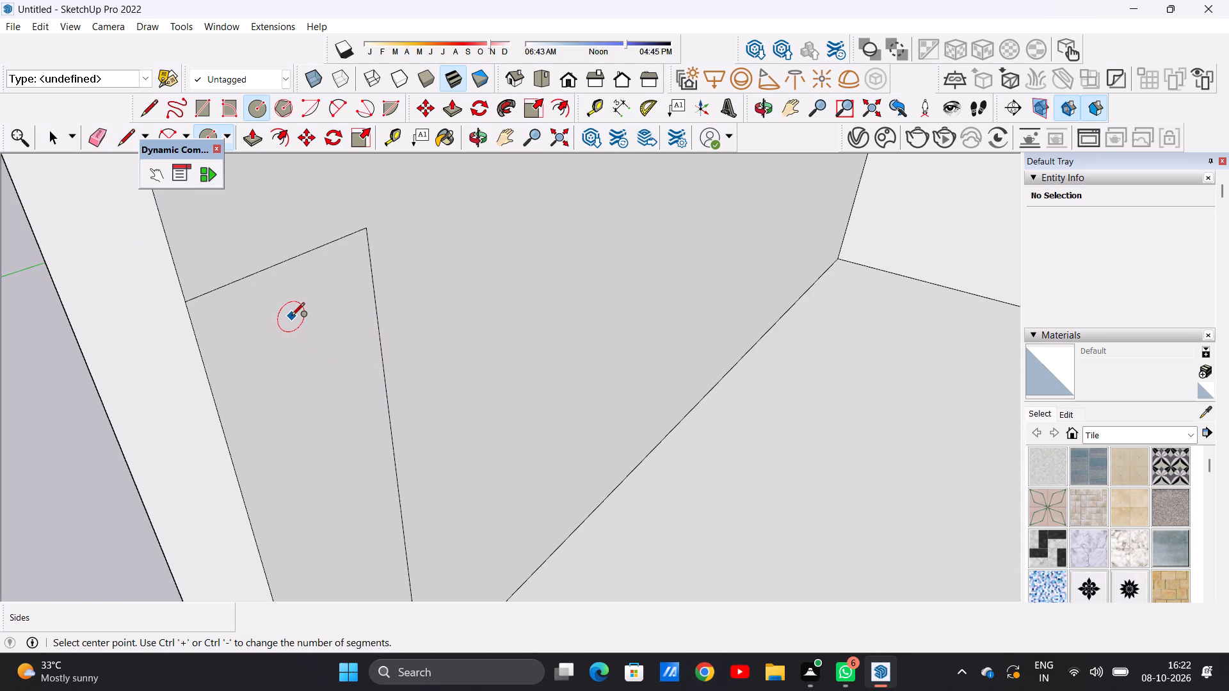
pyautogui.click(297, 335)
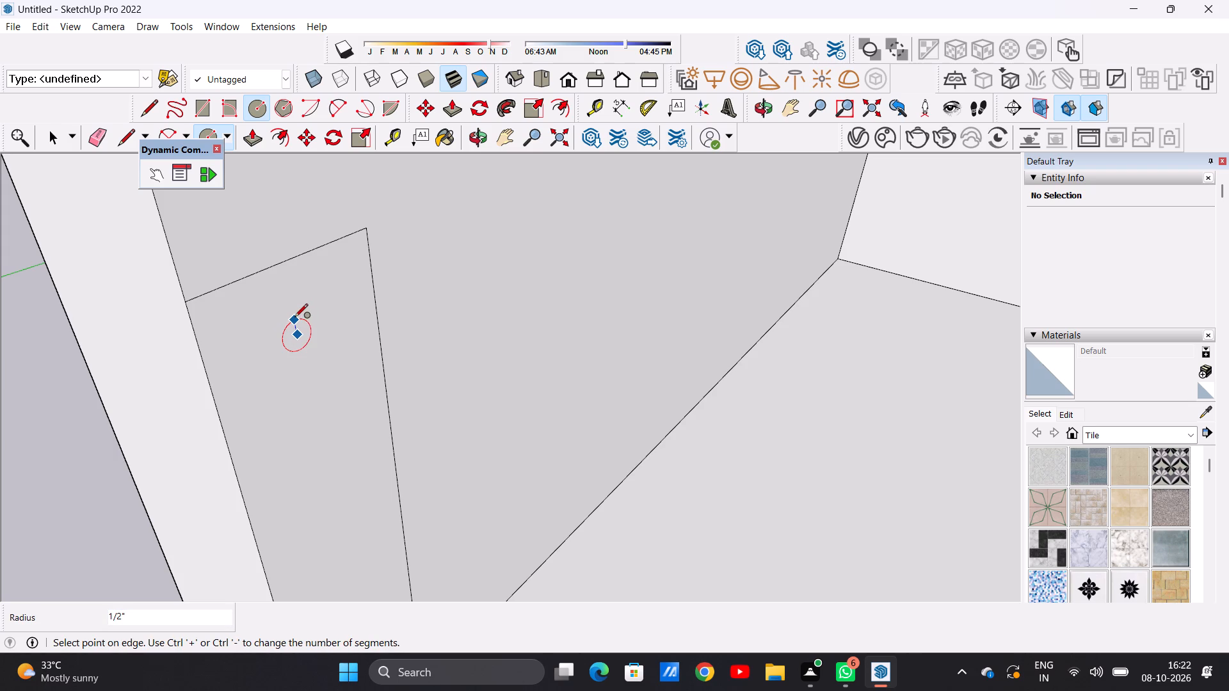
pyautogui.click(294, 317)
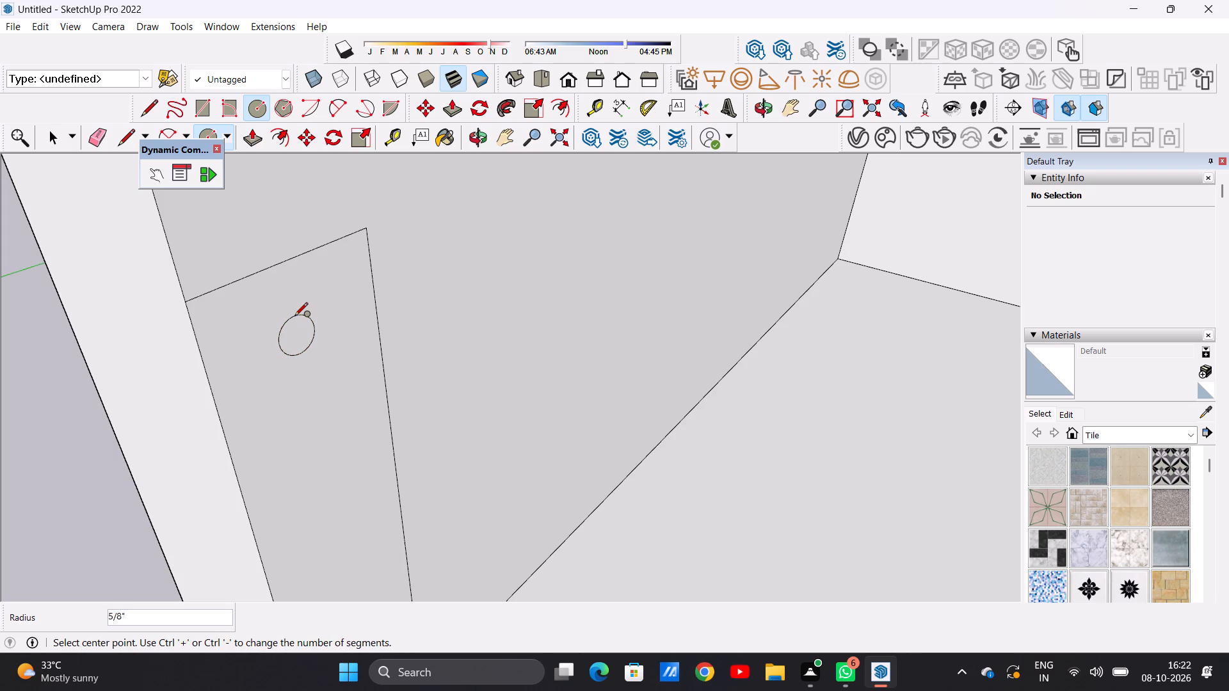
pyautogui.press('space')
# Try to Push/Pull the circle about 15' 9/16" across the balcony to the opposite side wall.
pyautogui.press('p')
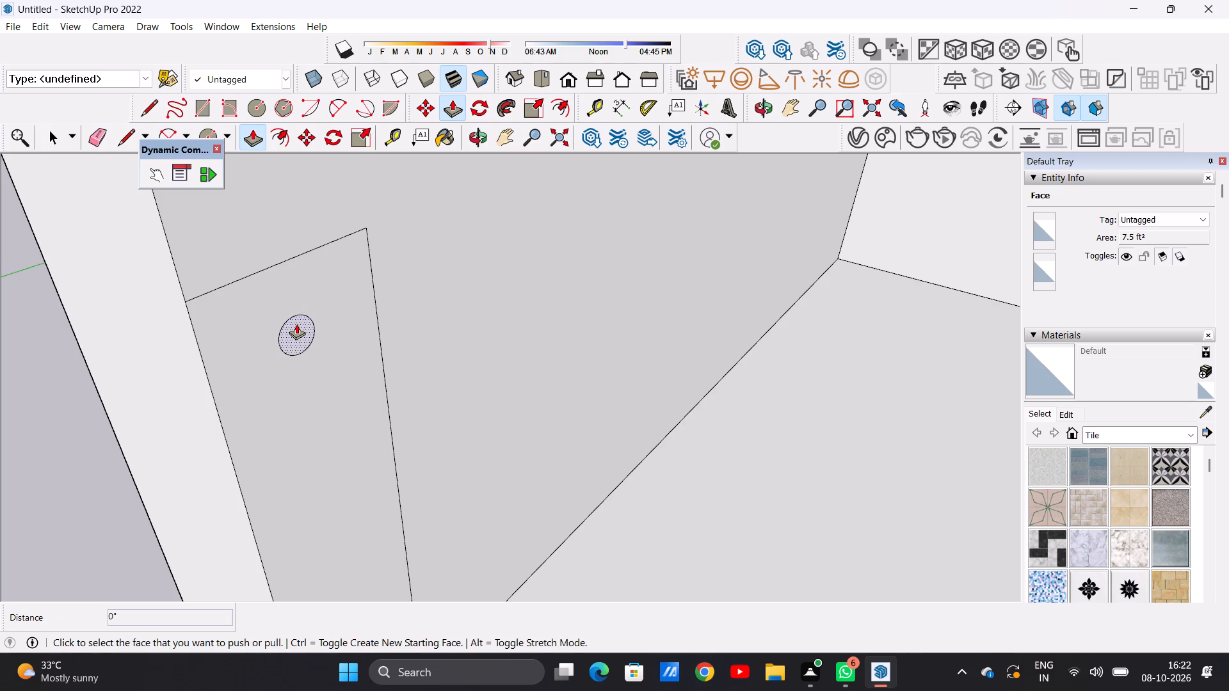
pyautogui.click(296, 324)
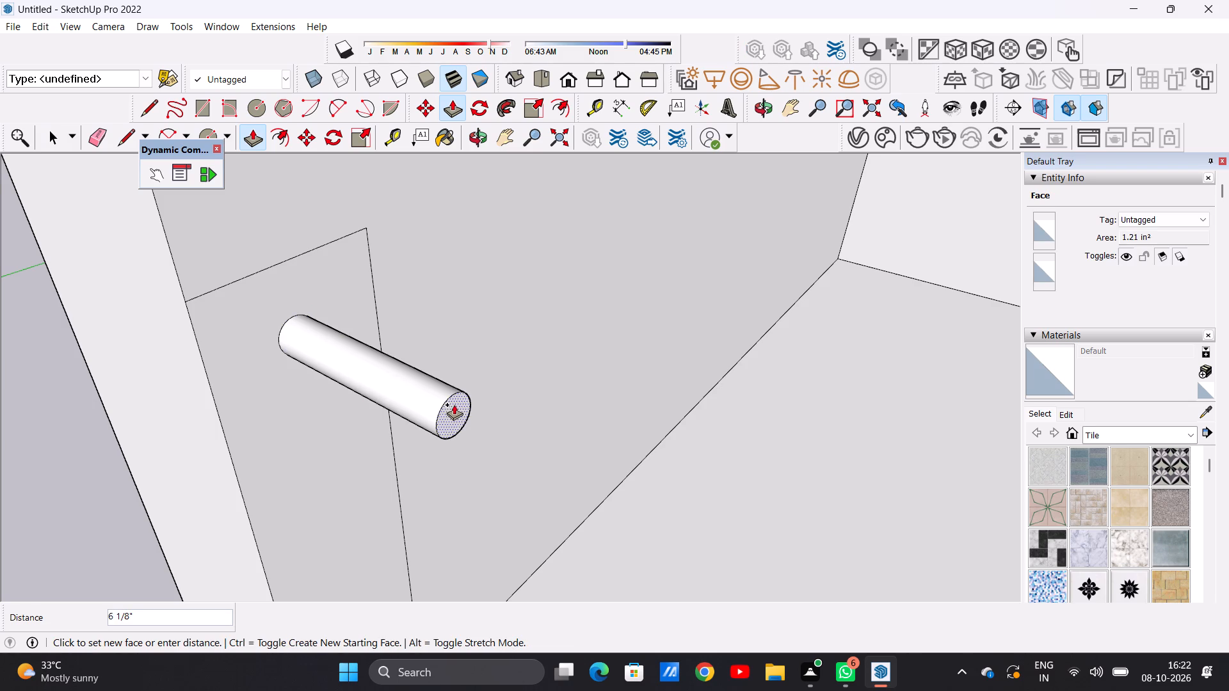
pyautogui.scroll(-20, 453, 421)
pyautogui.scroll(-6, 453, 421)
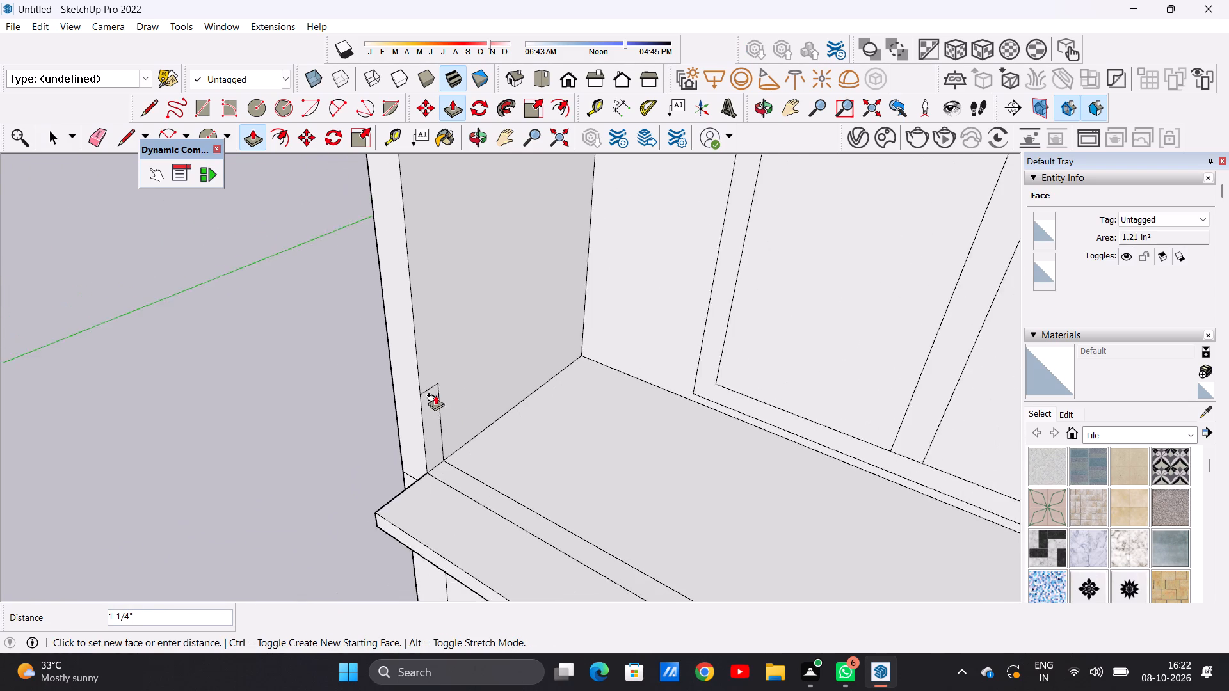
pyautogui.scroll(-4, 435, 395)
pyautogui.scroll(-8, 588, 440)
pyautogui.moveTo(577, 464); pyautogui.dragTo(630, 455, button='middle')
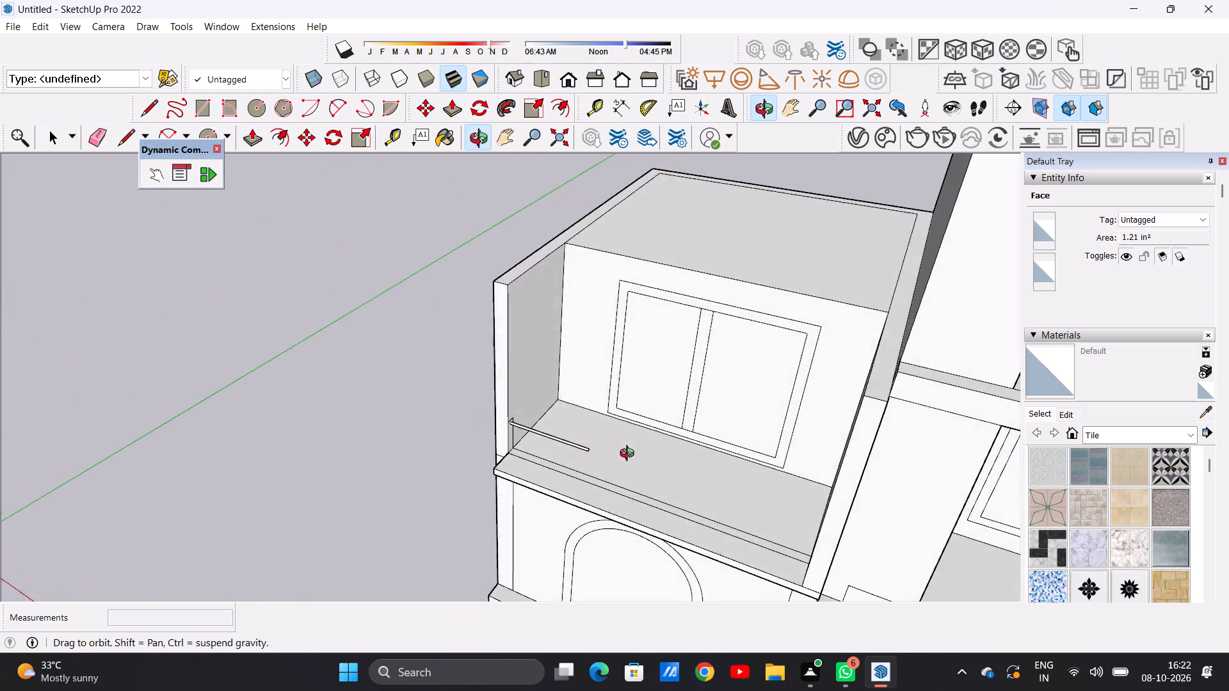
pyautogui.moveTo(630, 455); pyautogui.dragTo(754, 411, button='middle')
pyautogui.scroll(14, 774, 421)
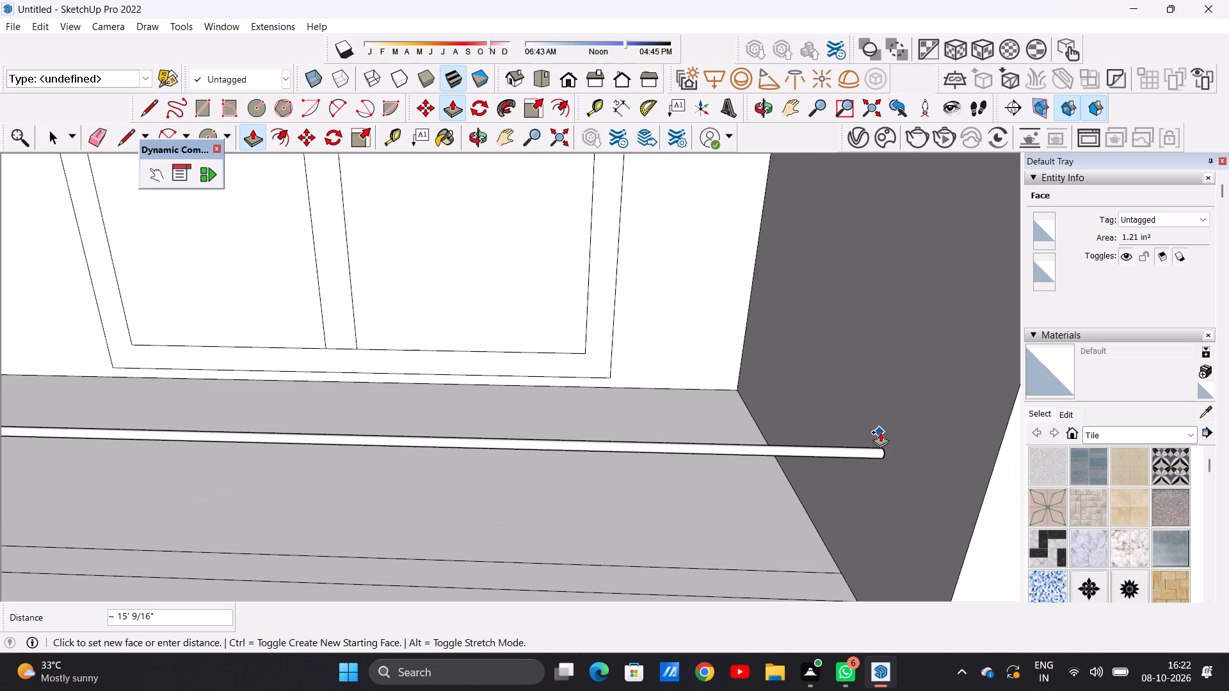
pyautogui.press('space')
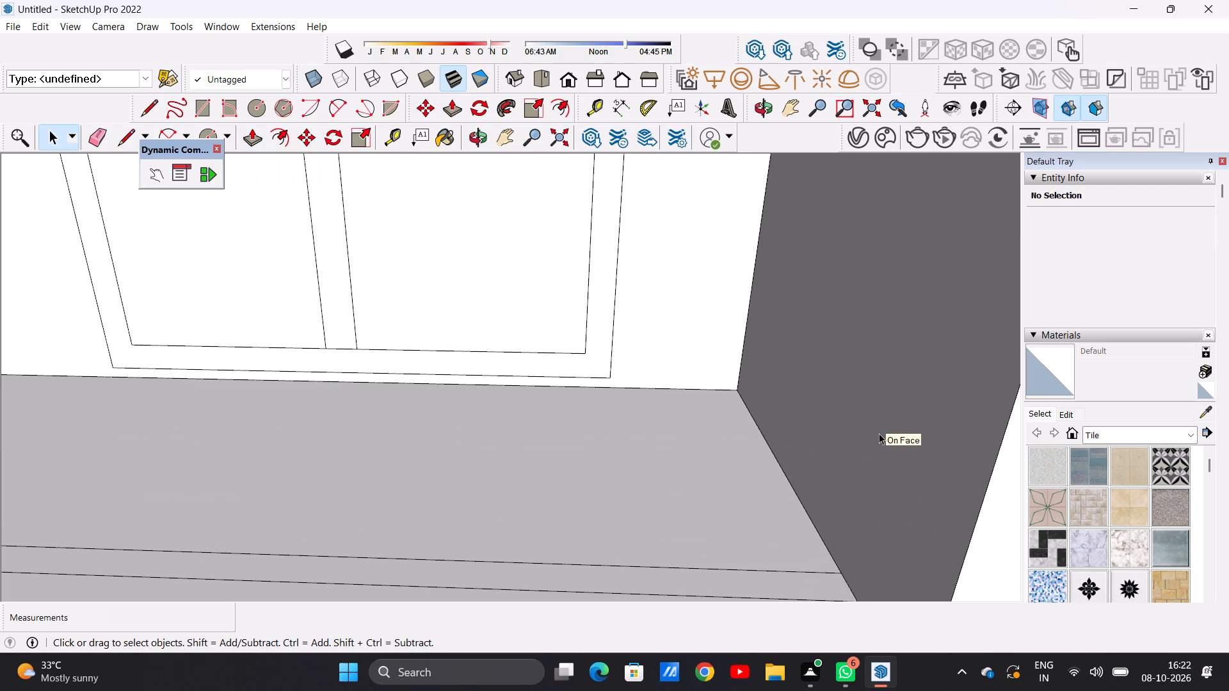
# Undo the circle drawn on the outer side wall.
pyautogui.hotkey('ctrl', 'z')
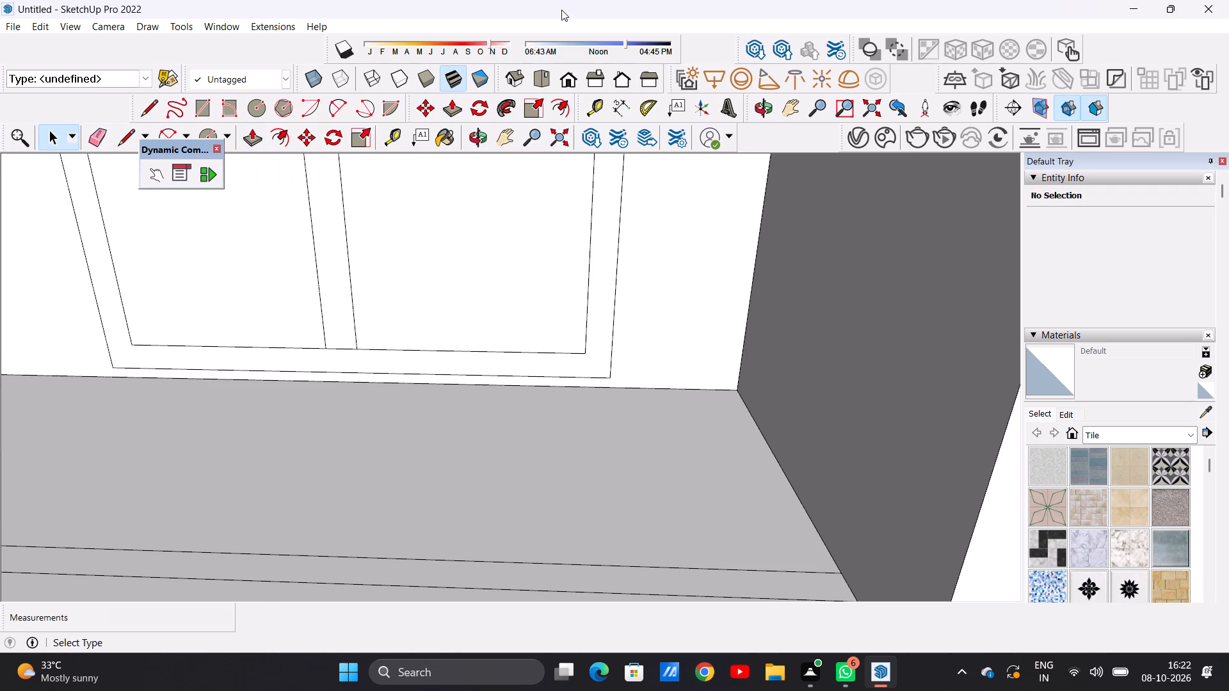
# Extend the narrow rectangle upward with a vertical line from its back top corner and a line about 5 15/16" long to the wall's front edge.
pyautogui.scroll(-15, 421, 441)
pyautogui.moveTo(376, 435); pyautogui.dragTo(333, 429, button='middle')
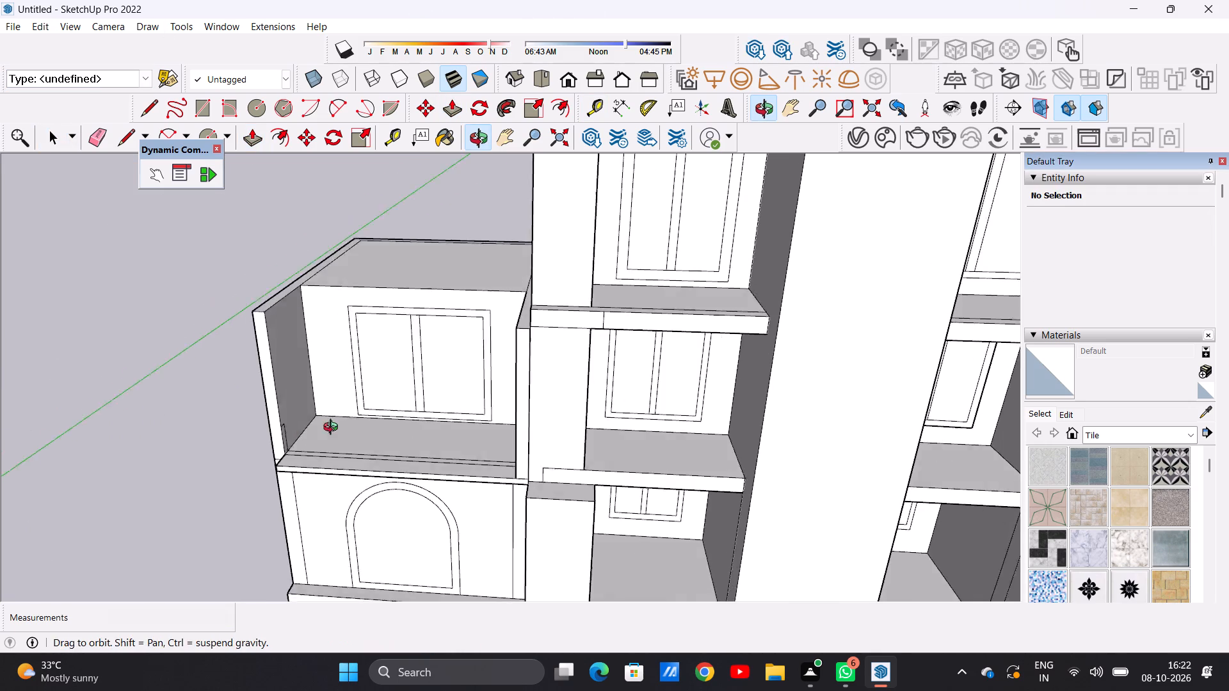
pyautogui.moveTo(333, 429); pyautogui.dragTo(236, 424, button='middle')
pyautogui.scroll(2, 277, 372)
pyautogui.scroll(-1, 277, 372)
pyautogui.scroll(18, 277, 372)
pyautogui.scroll(-1, 335, 404)
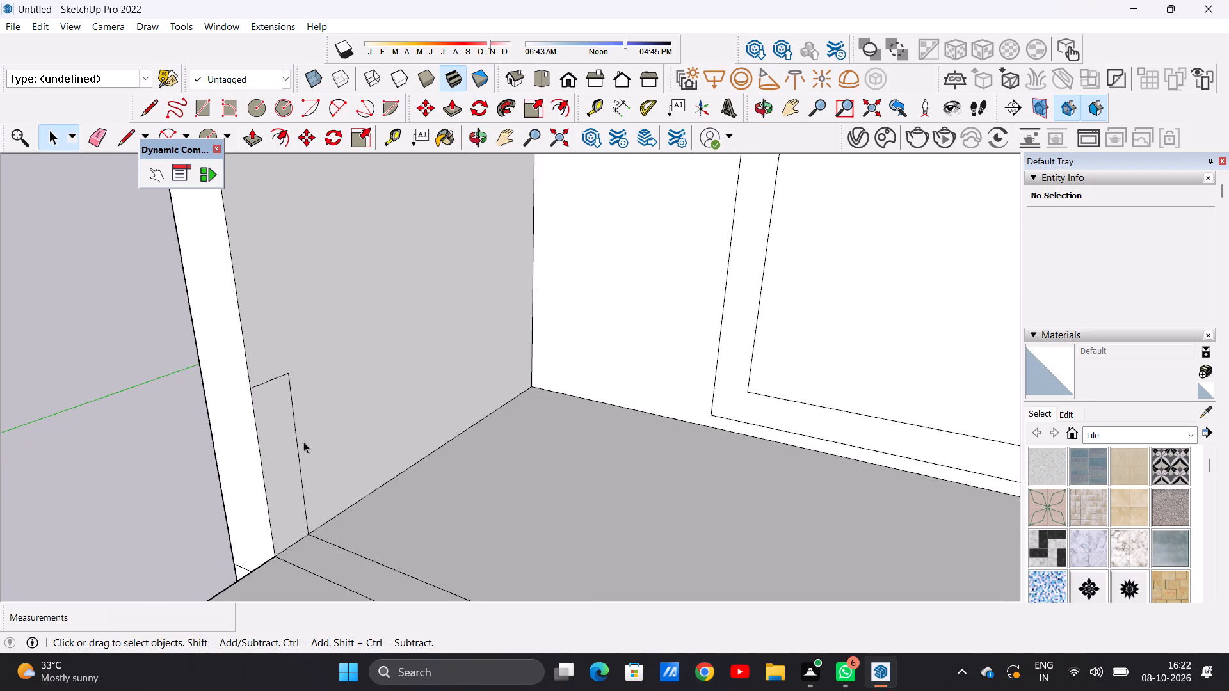
pyautogui.moveTo(303, 441); pyautogui.dragTo(264, 381, button='middle')
pyautogui.scroll(9, 266, 379)
pyautogui.scroll(-3, 287, 440)
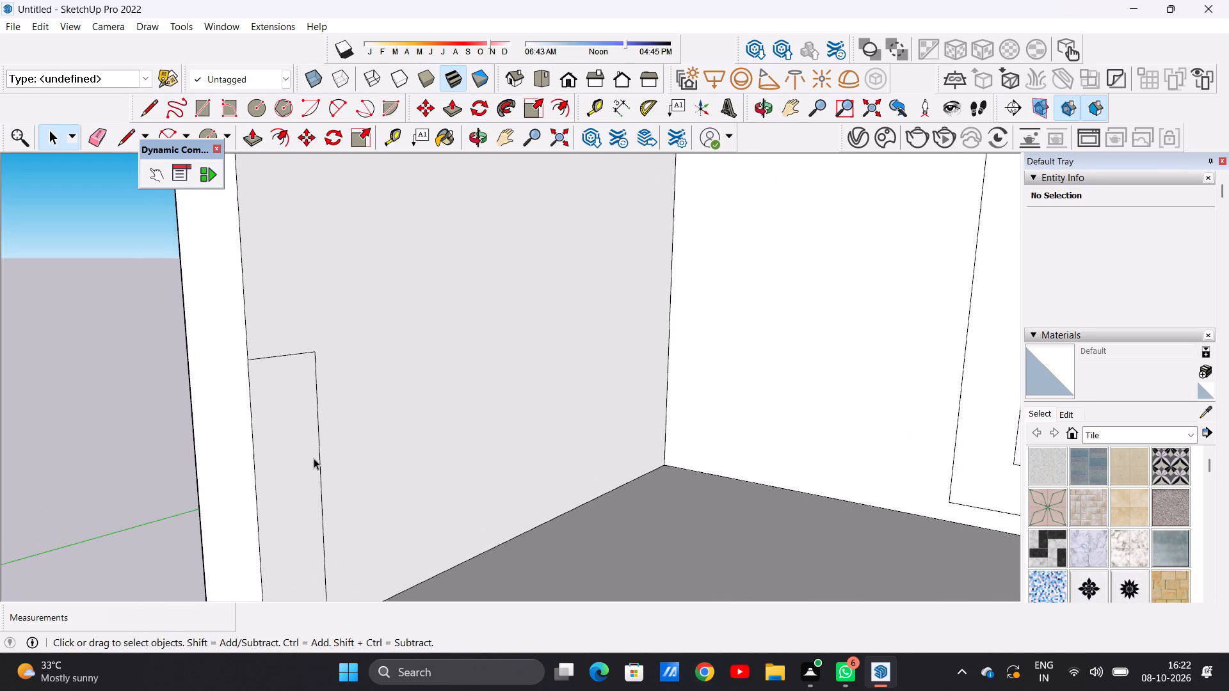
pyautogui.scroll(-17, 314, 458)
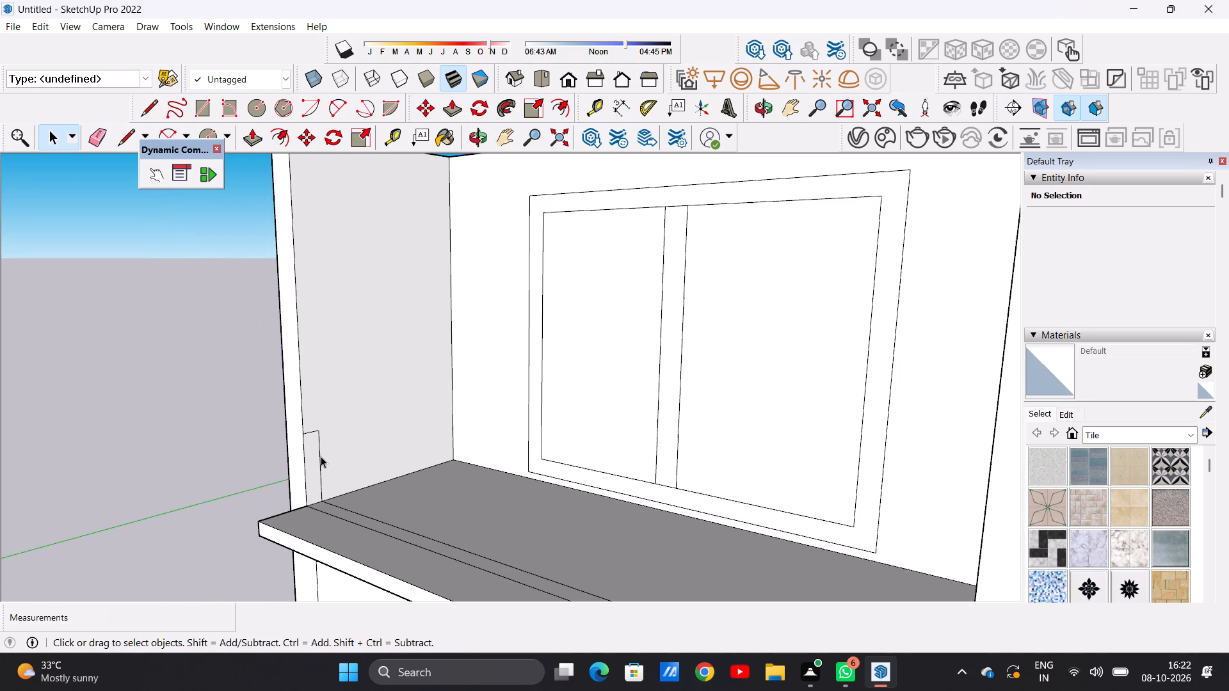
pyautogui.scroll(10, 315, 435)
pyautogui.scroll(-1, 316, 435)
pyautogui.scroll(10, 316, 435)
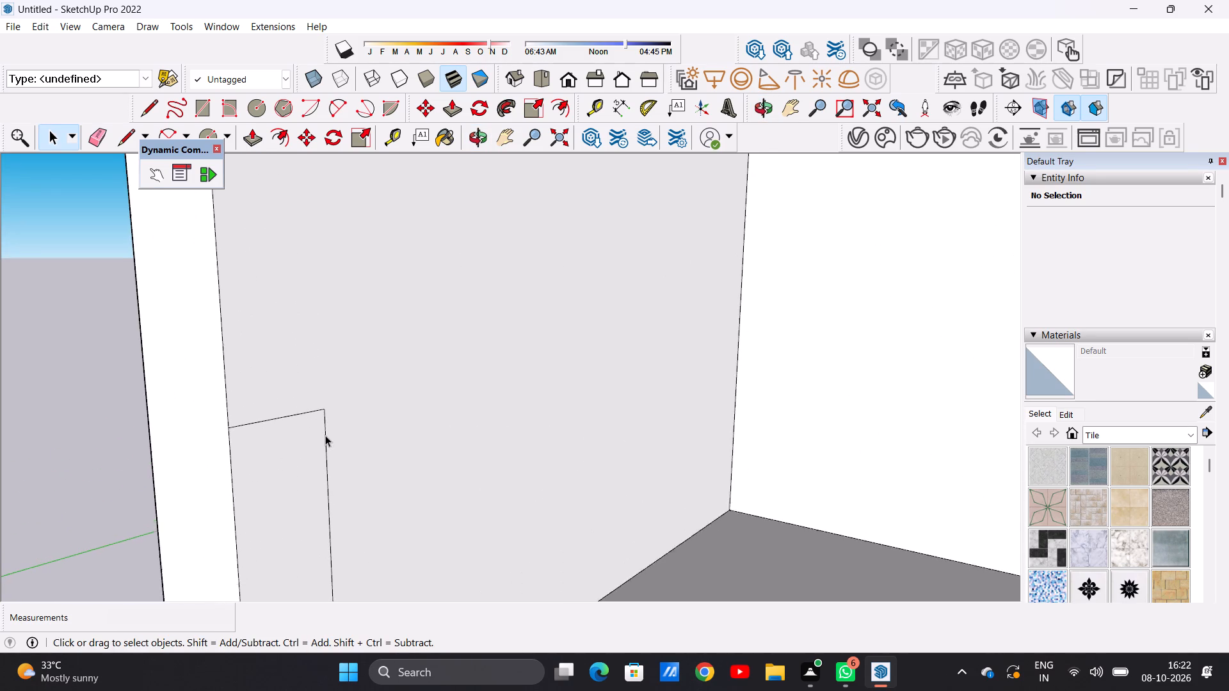
pyautogui.scroll(2, 325, 435)
pyautogui.press('l')
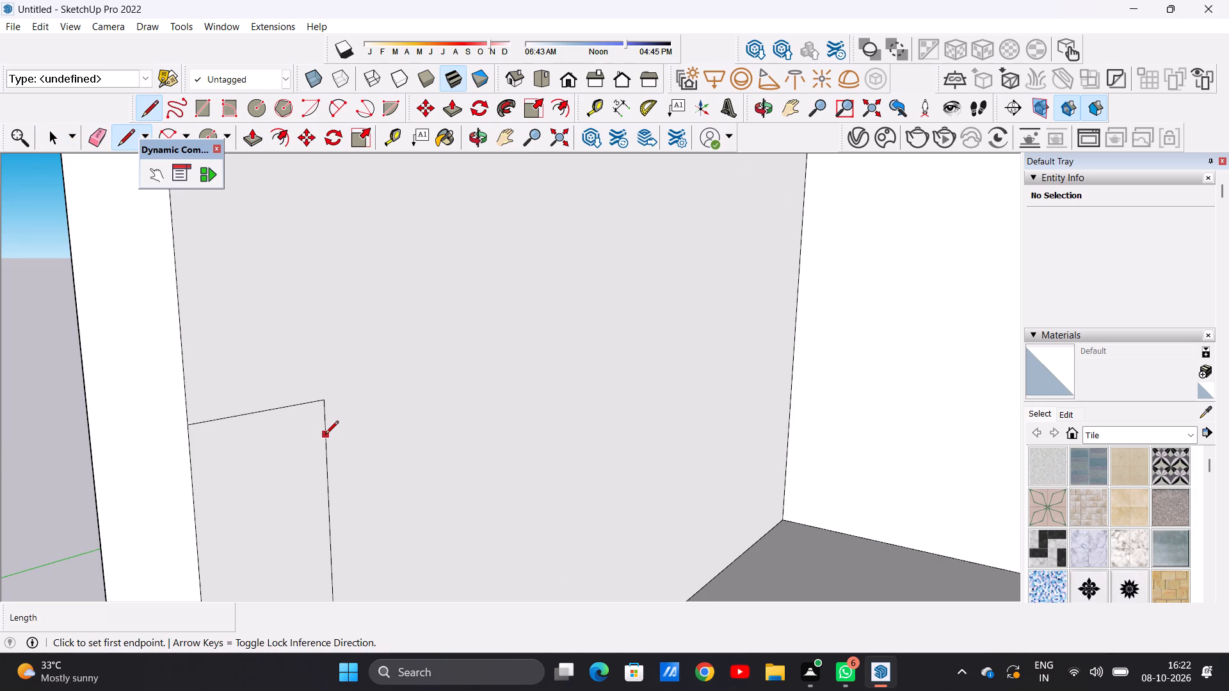
pyautogui.click(325, 401)
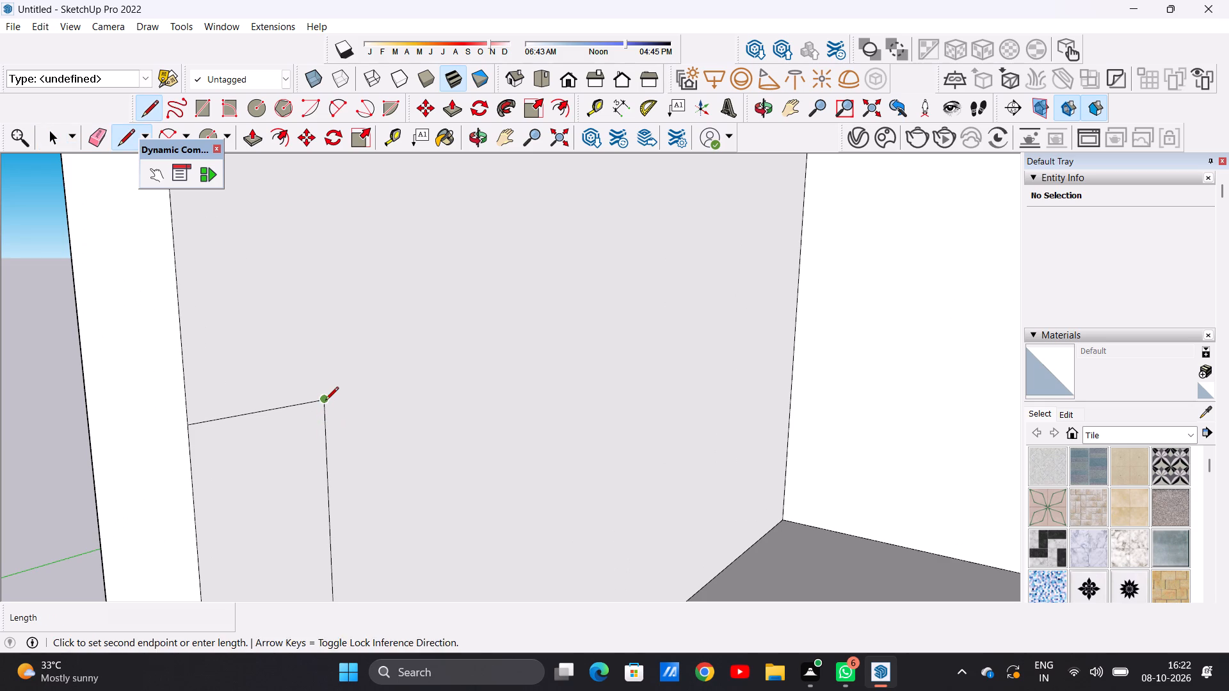
pyautogui.click(321, 283)
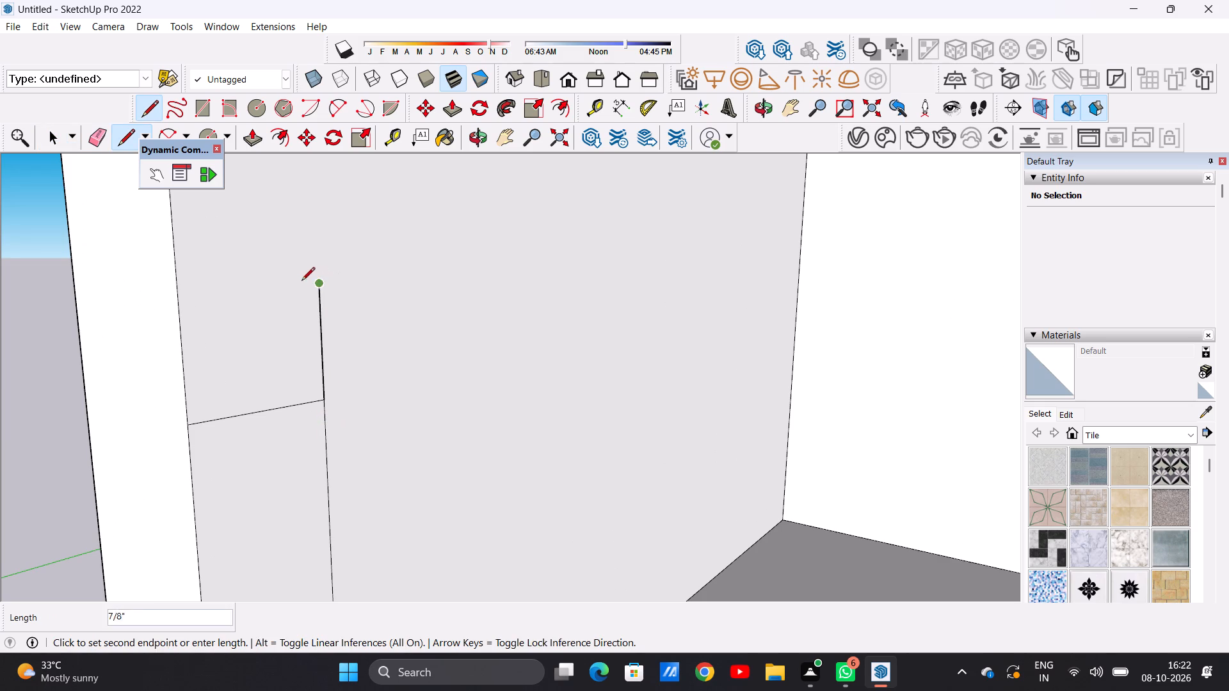
pyautogui.click(179, 299)
pyautogui.press('space')
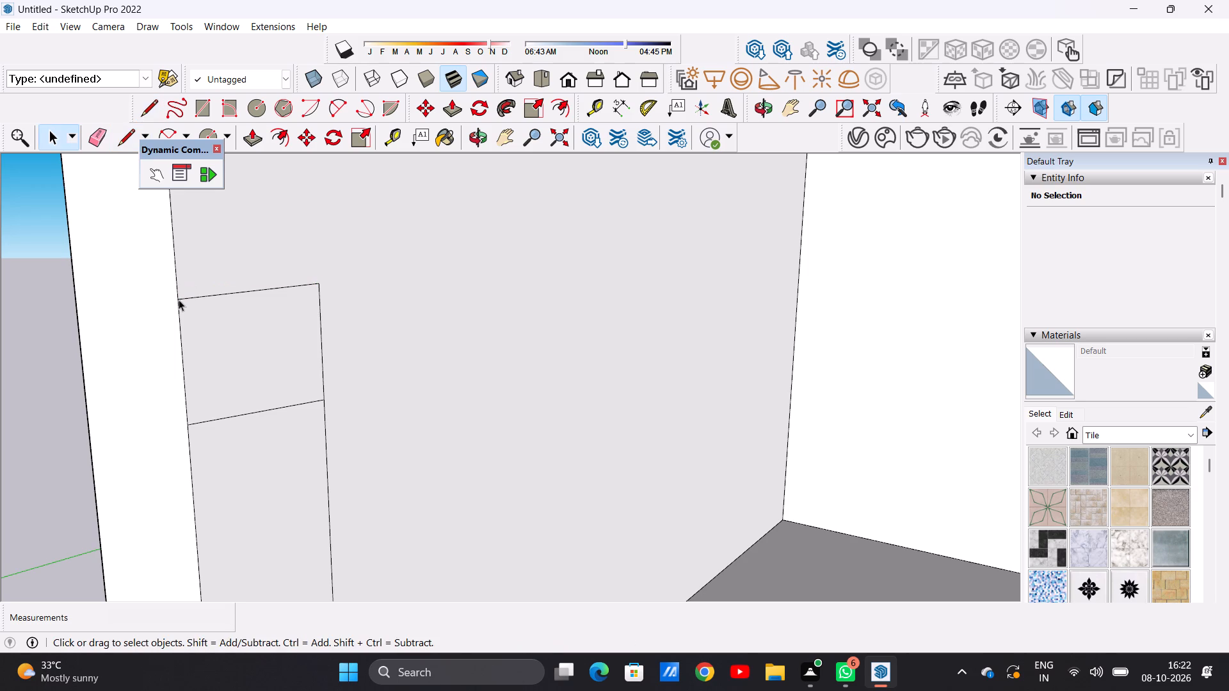
# Erase the dividing line between the narrow rectangle and its upward extension on the outer side wall.
pyautogui.write('e')
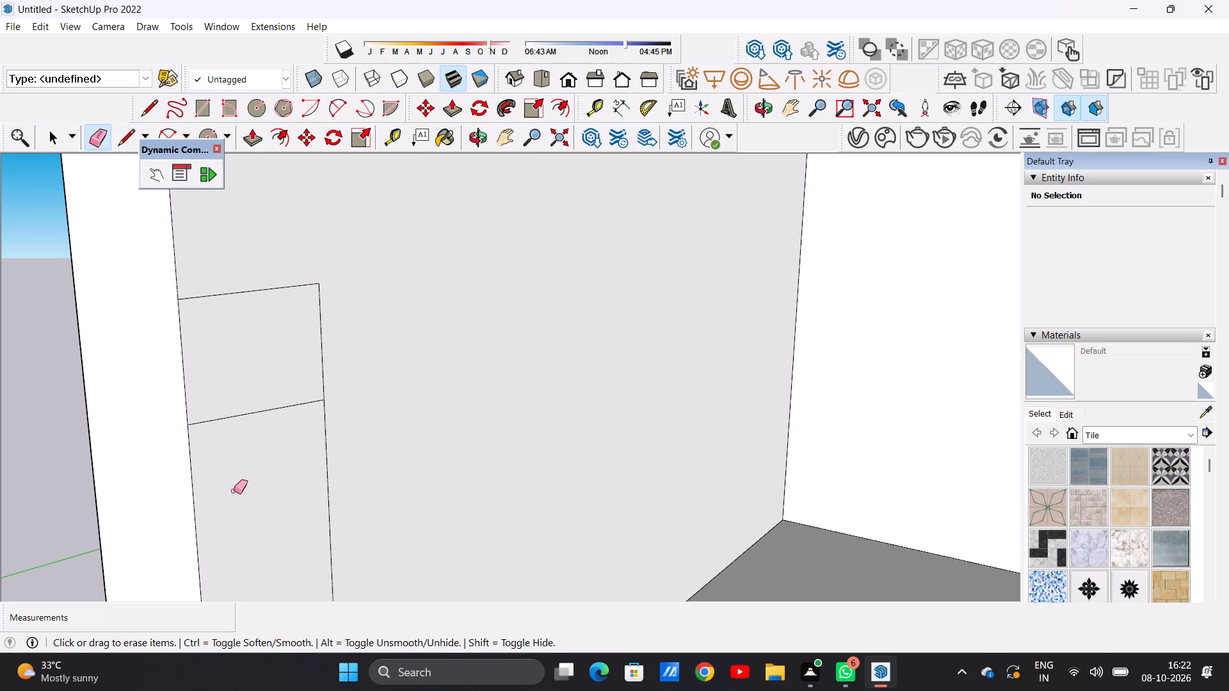
pyautogui.scroll(3, 236, 466)
pyautogui.moveTo(239, 379); pyautogui.dragTo(241, 408)
pyautogui.press('space')
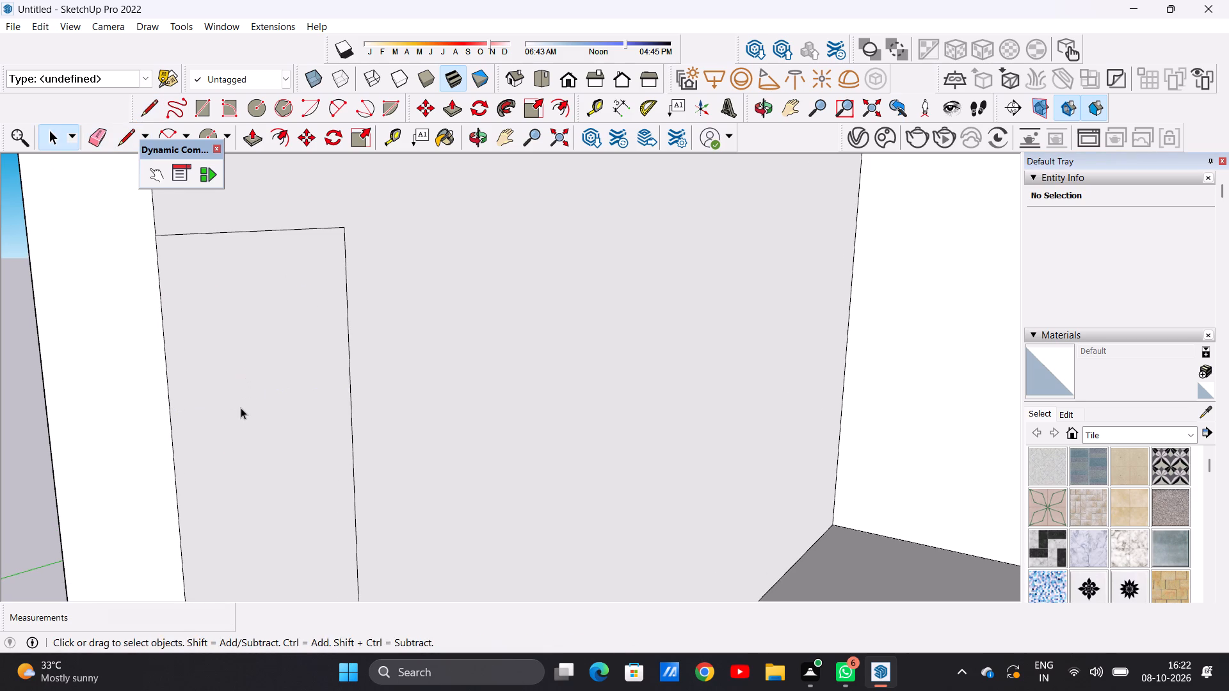
# Draw a circle of about 1" radius inside the top of the extended narrow rectangle on the outer side wall.
pyautogui.write('c')
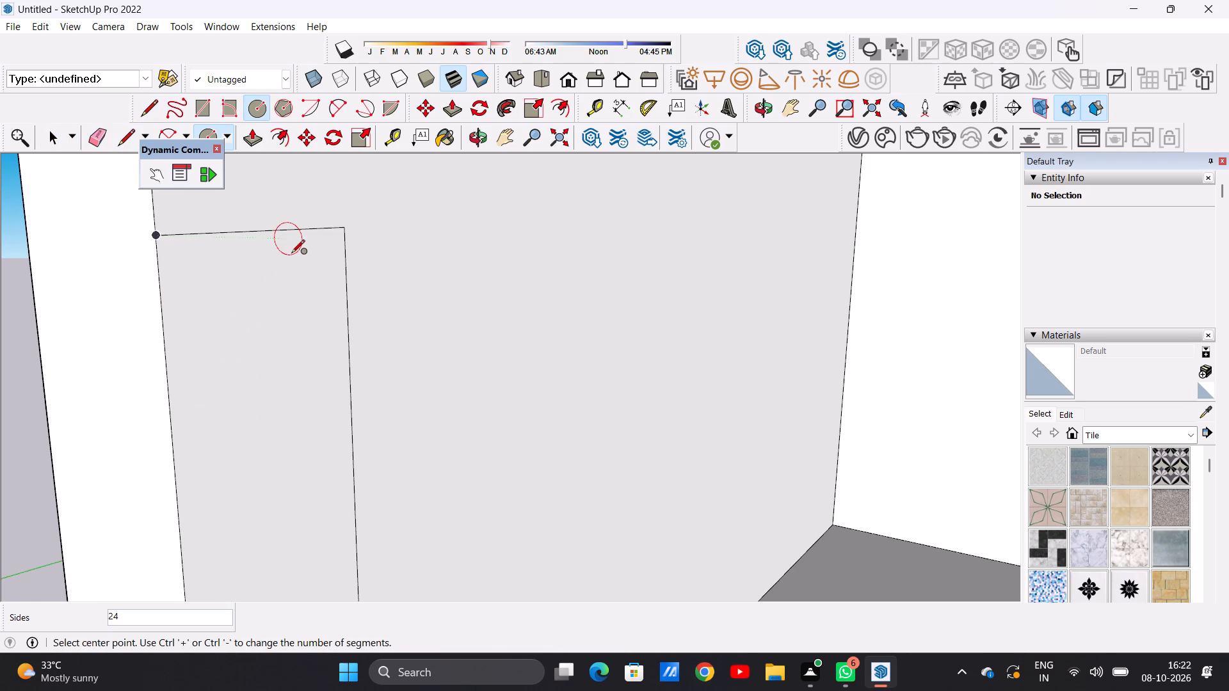
pyautogui.click(260, 306)
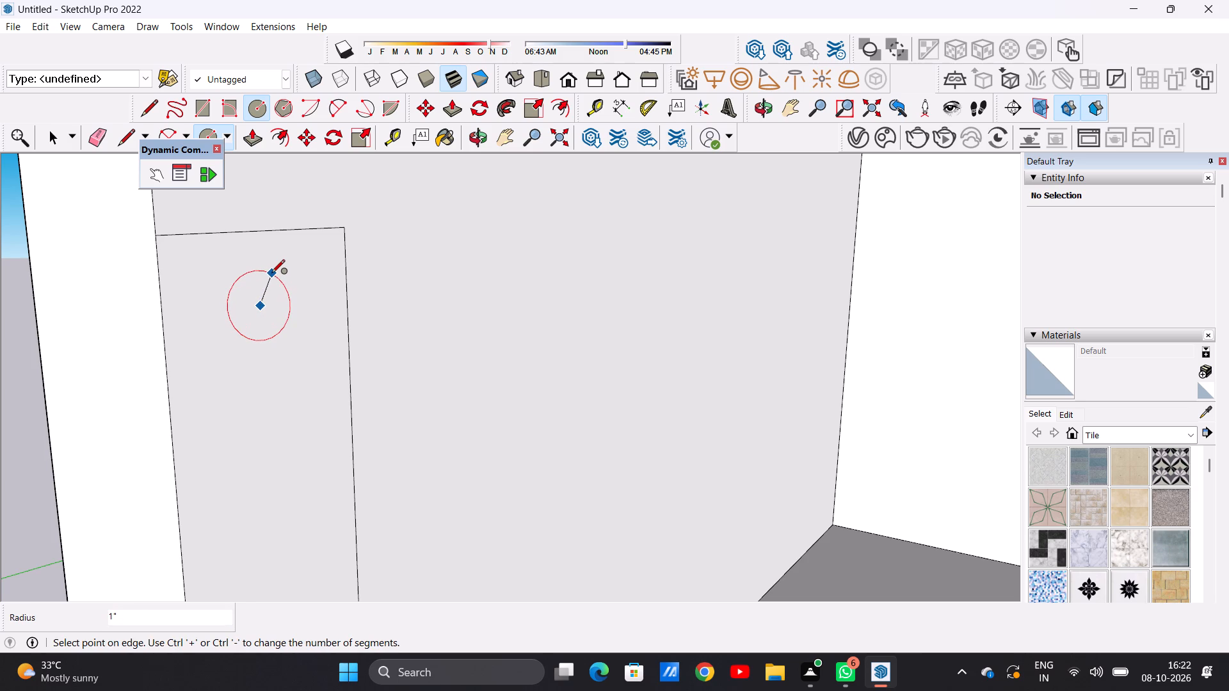
pyautogui.click(271, 274)
pyautogui.press('space')
# Push/Pull the circle about 15' 9/16" across the balcony to the opposite side wall to form the top rail.
pyautogui.write('p')
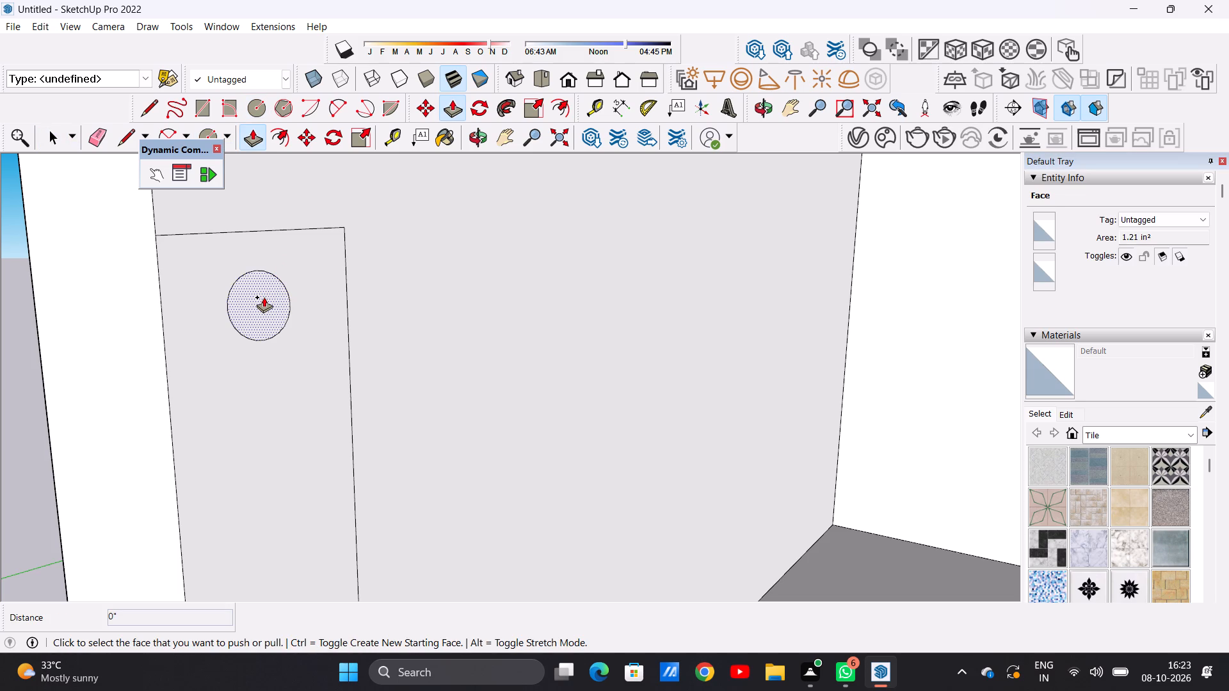
pyautogui.click(264, 297)
pyautogui.scroll(-10, 440, 328)
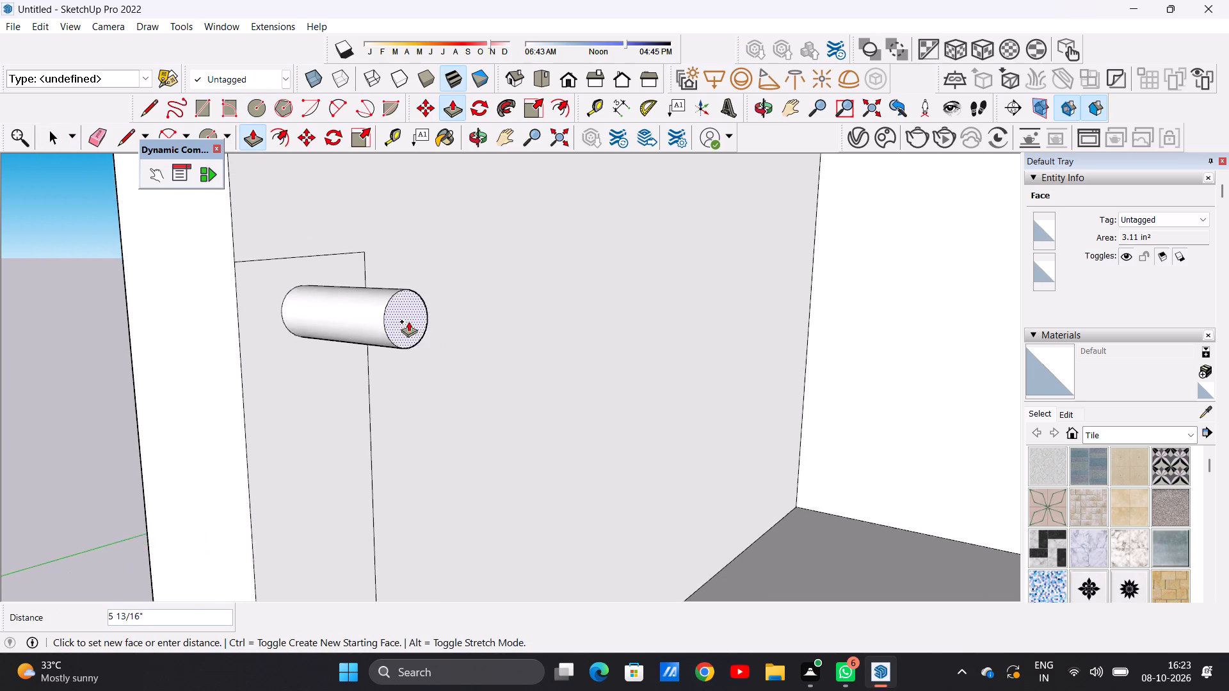
pyautogui.scroll(-15, 408, 321)
pyautogui.scroll(-7, 467, 336)
pyautogui.moveTo(453, 335); pyautogui.dragTo(631, 342, button='middle')
pyautogui.scroll(13, 888, 321)
pyautogui.scroll(-1, 924, 356)
pyautogui.scroll(3, 924, 356)
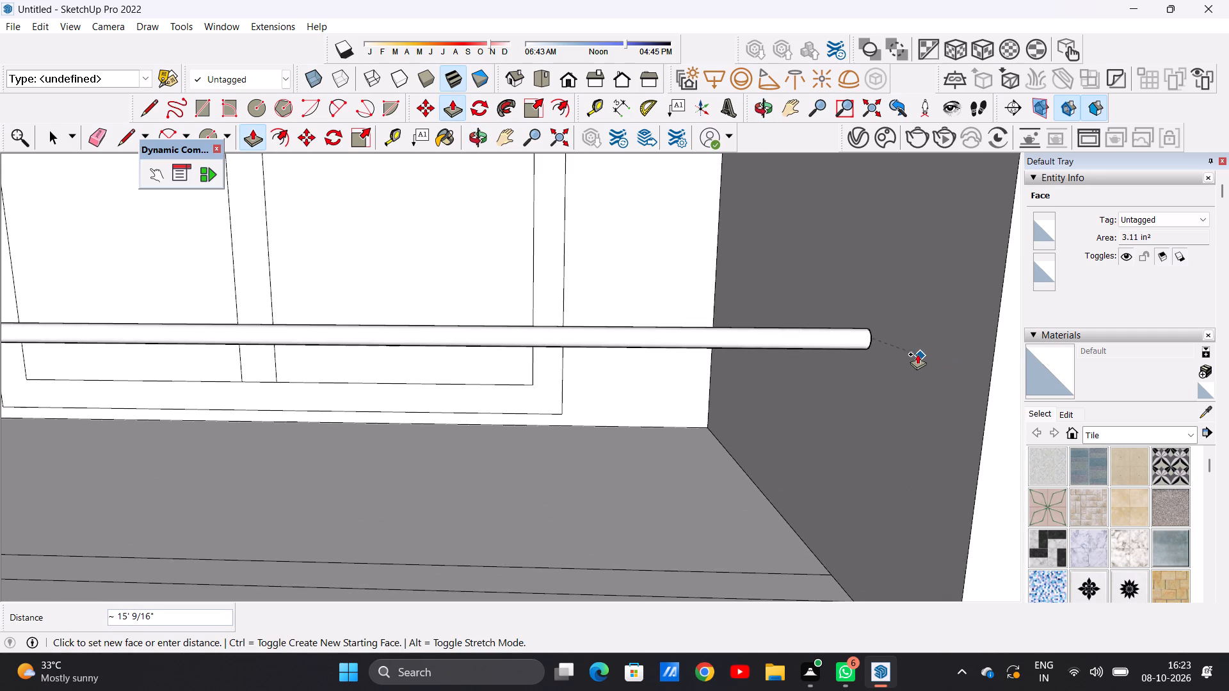
pyautogui.click(890, 293)
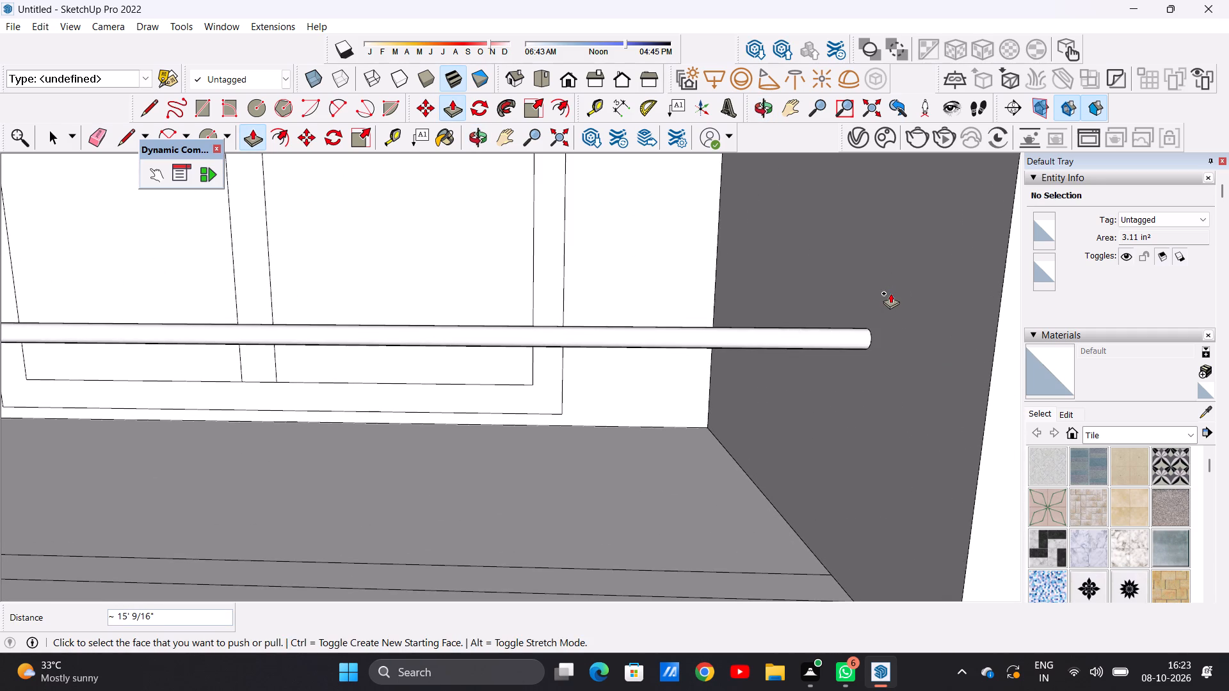
pyautogui.press('space')
# Examine where the round rail meets the opposite side wall and how it sits across the balcony front.
pyautogui.scroll(-4, 832, 454)
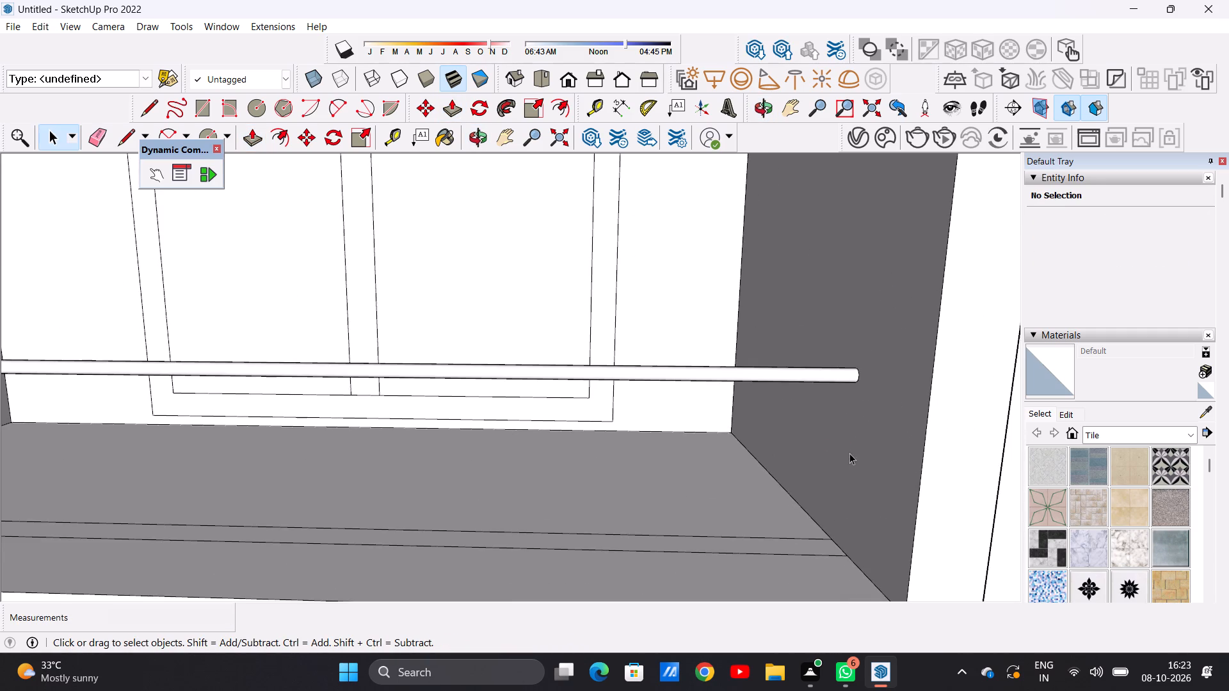
pyautogui.moveTo(847, 452); pyautogui.dragTo(776, 386, button='middle')
pyautogui.scroll(4, 792, 283)
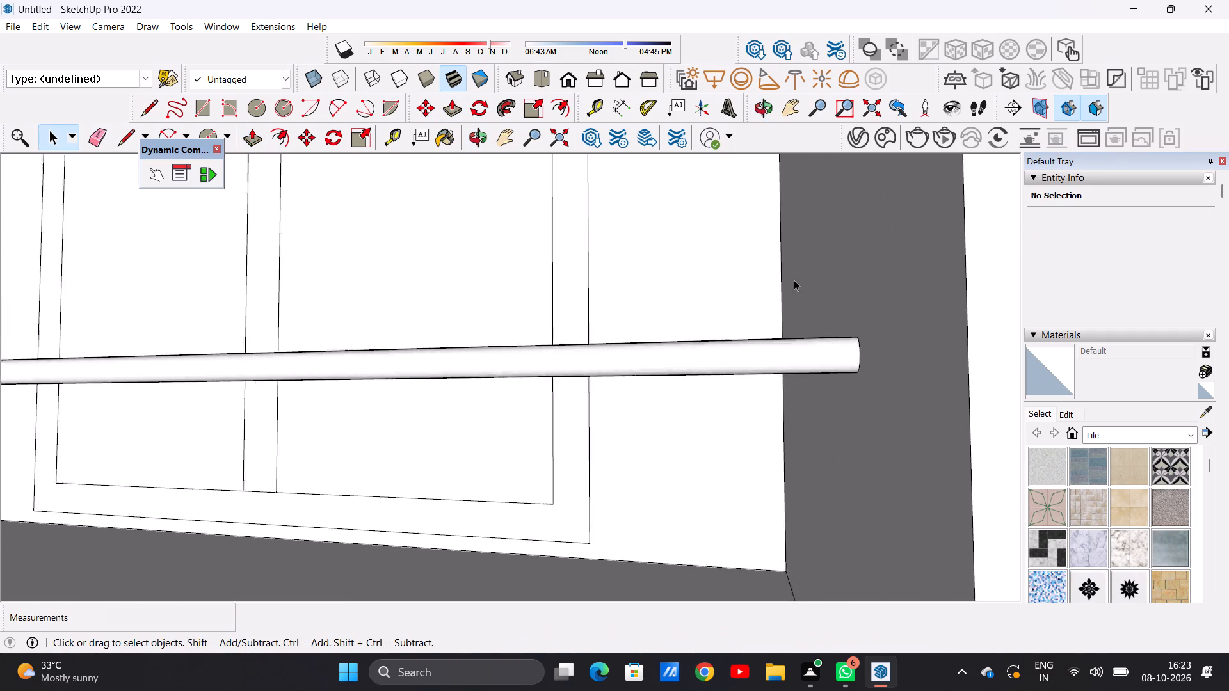
pyautogui.scroll(7, 794, 280)
pyautogui.scroll(5, 871, 407)
pyautogui.moveTo(912, 400); pyautogui.dragTo(846, 420, button='middle')
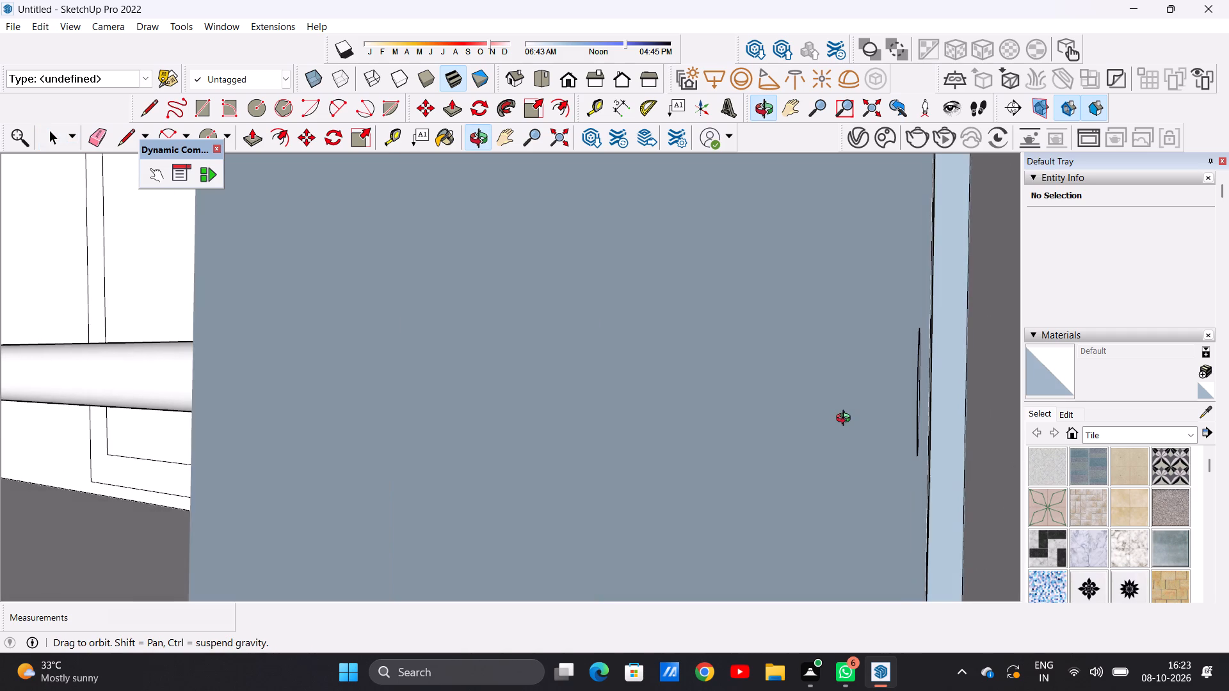
pyautogui.moveTo(846, 420); pyautogui.dragTo(921, 418, button='middle')
pyautogui.scroll(1, 922, 418)
pyautogui.scroll(-19, 878, 434)
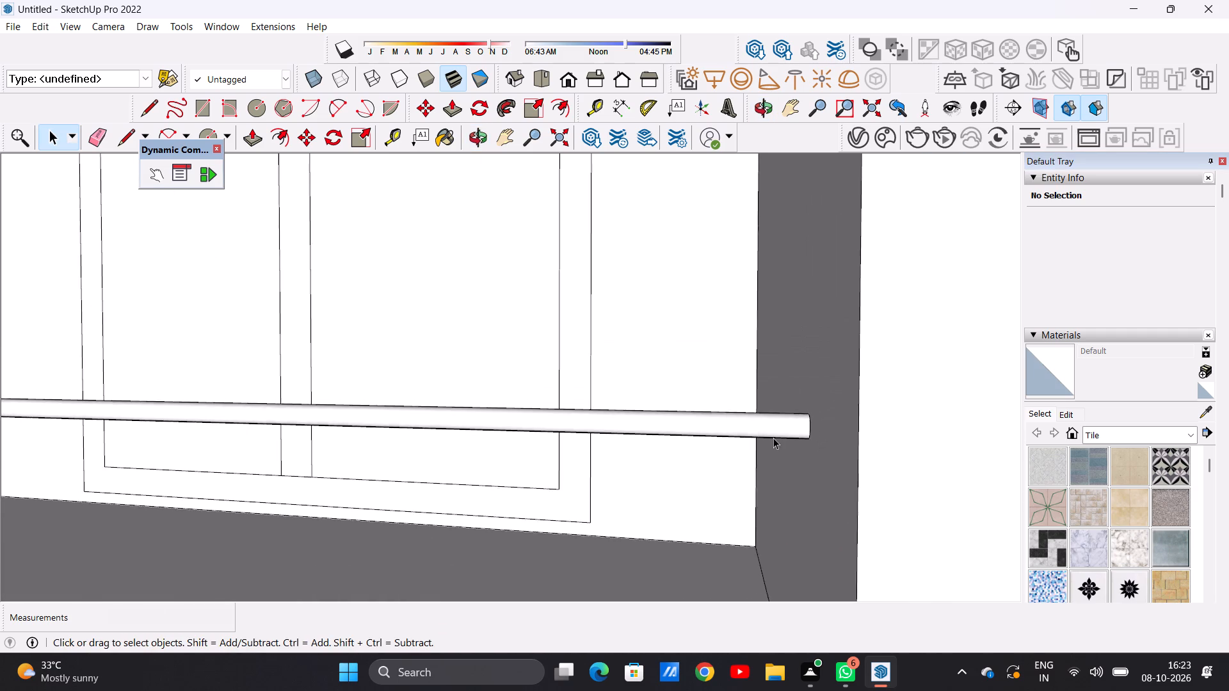
pyautogui.scroll(-20, 773, 438)
pyautogui.scroll(-4, 773, 438)
pyautogui.moveTo(606, 411); pyautogui.dragTo(617, 500, button='middle')
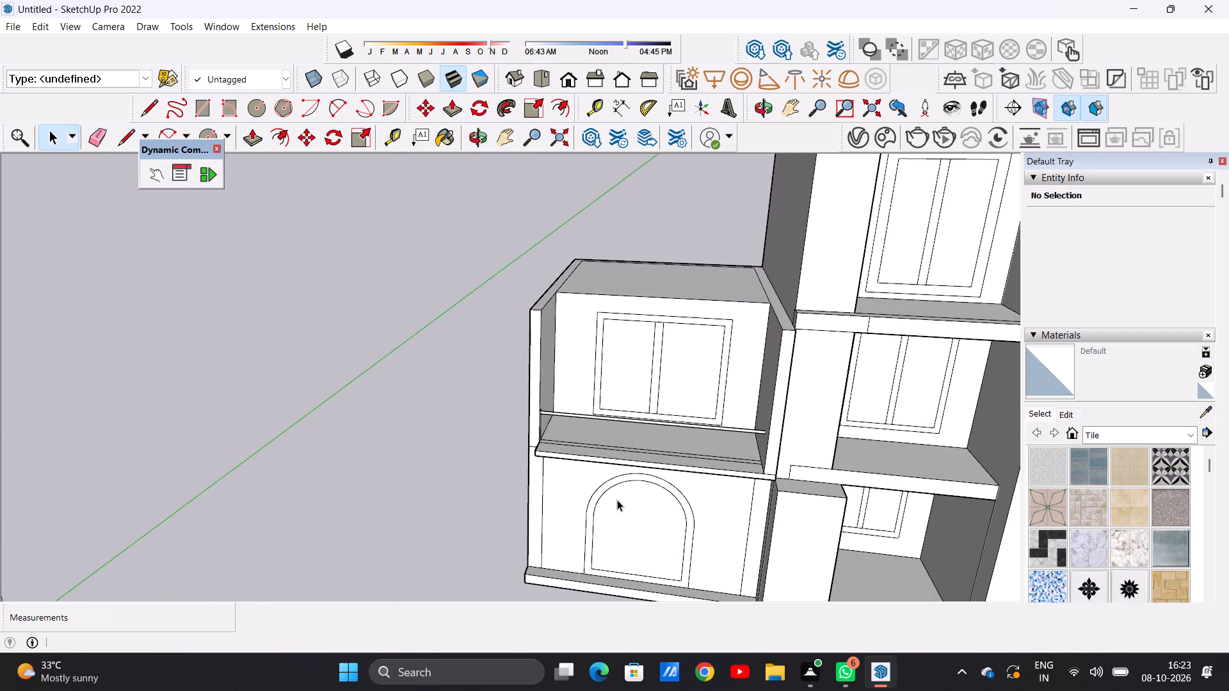
# Draw a circle of about 15/16" radius on the marked floor strip near the outer side wall.
pyautogui.moveTo(650, 498); pyautogui.dragTo(716, 459, button='middle')
pyautogui.scroll(2, 601, 412)
pyautogui.scroll(-1, 569, 404)
pyautogui.scroll(13, 568, 404)
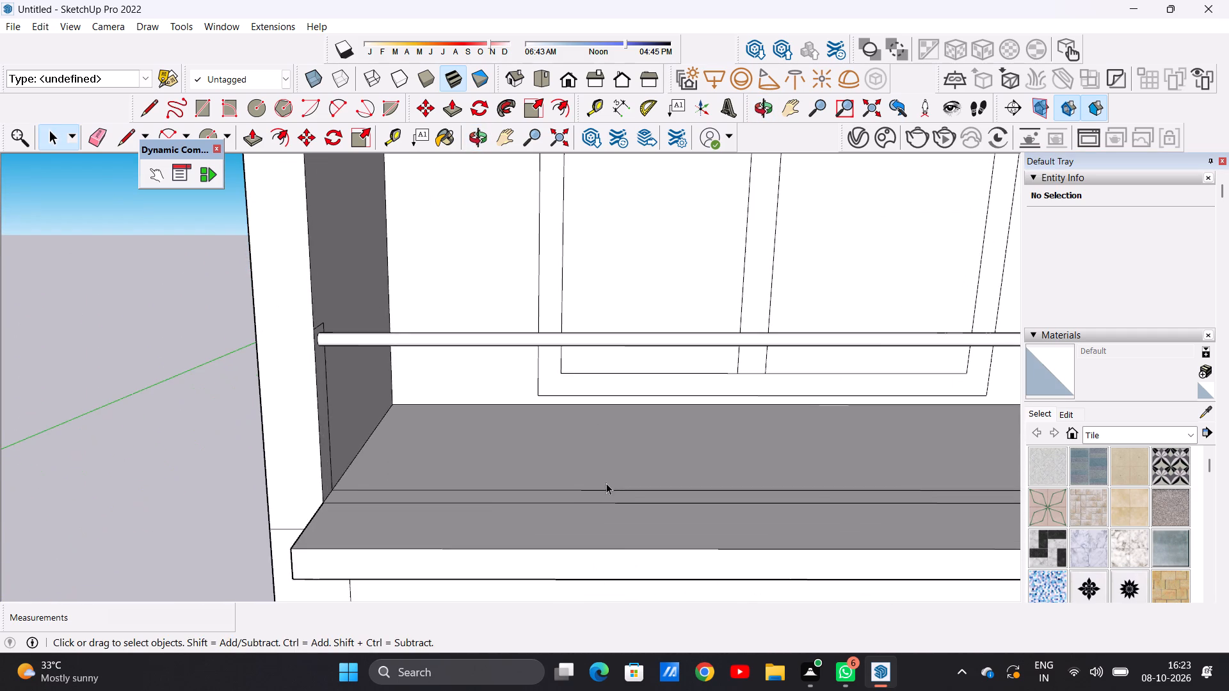
pyautogui.moveTo(566, 489); pyautogui.dragTo(563, 597, button='middle')
pyautogui.scroll(5, 486, 539)
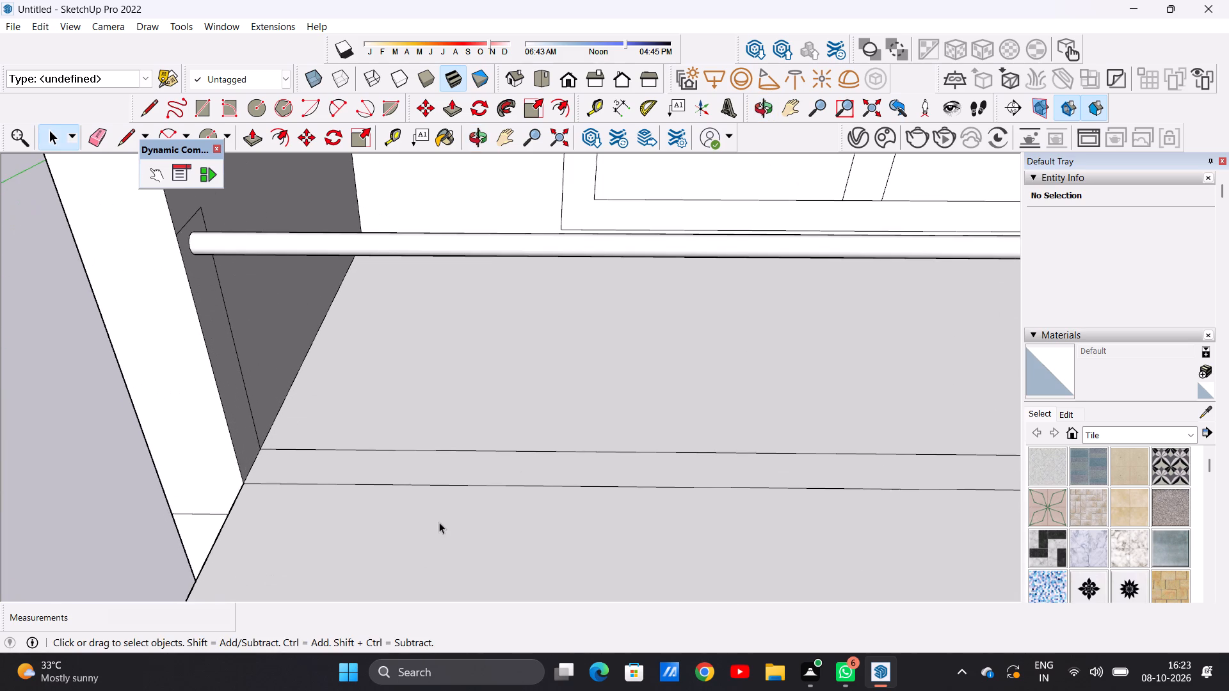
pyautogui.moveTo(438, 520); pyautogui.dragTo(438, 594, button='middle')
pyautogui.scroll(3, 349, 479)
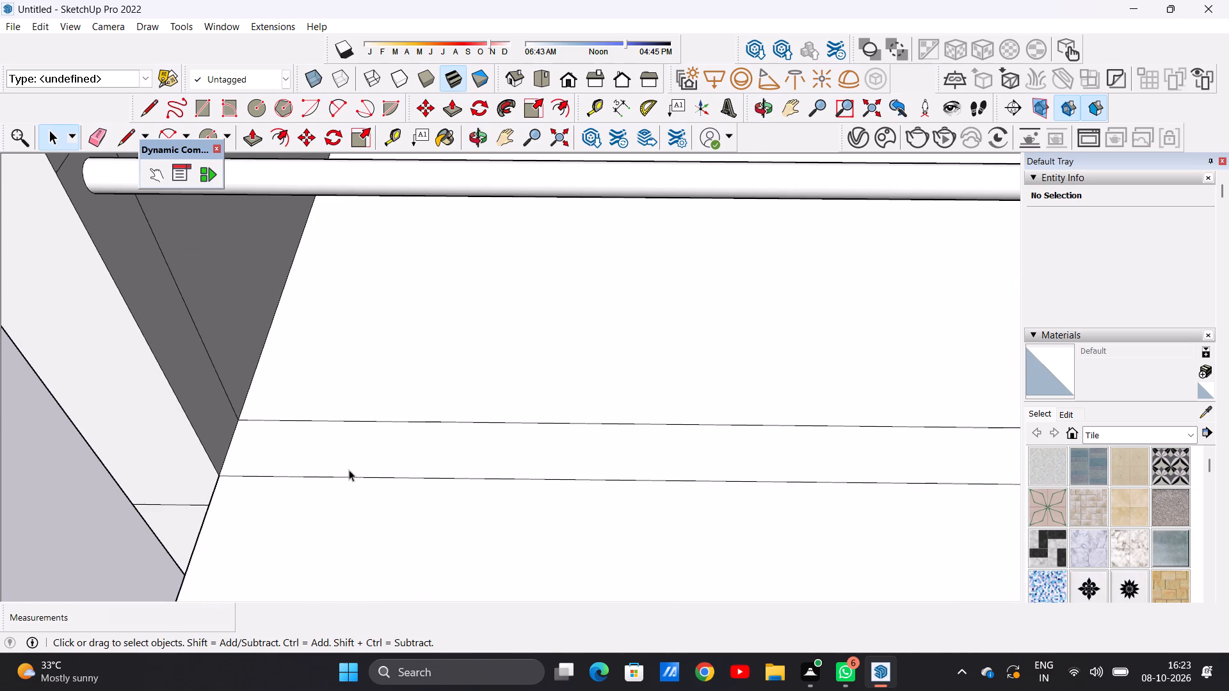
pyautogui.press('c')
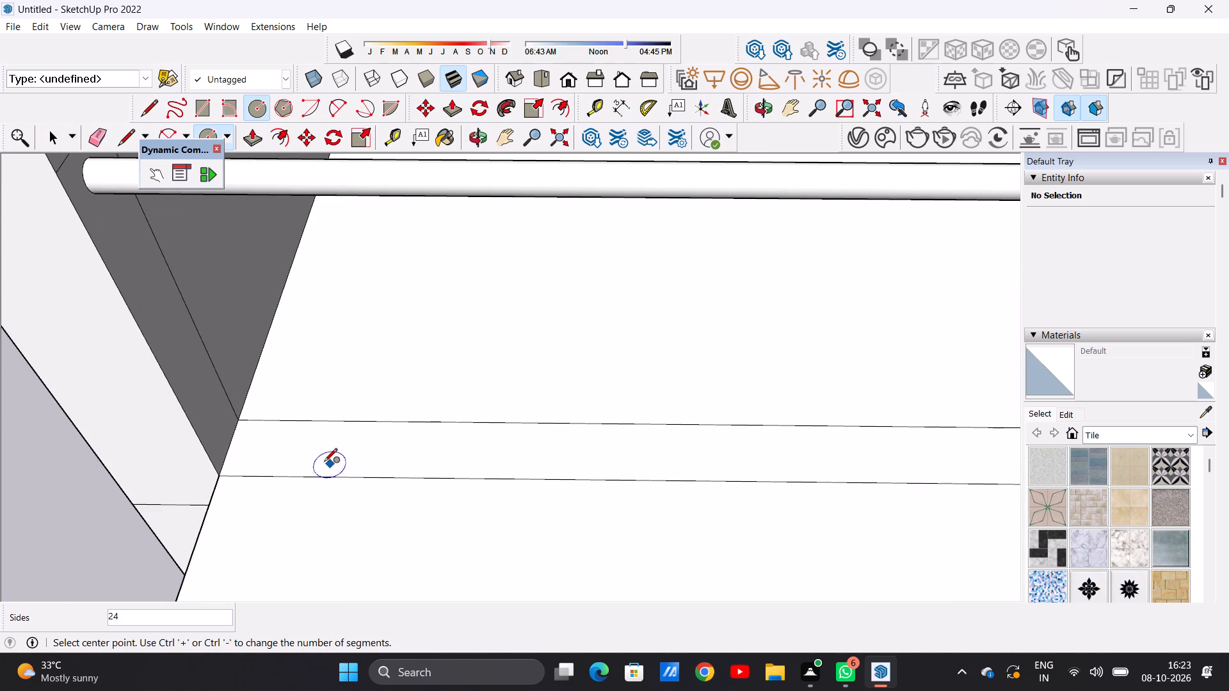
pyautogui.scroll(5, 333, 452)
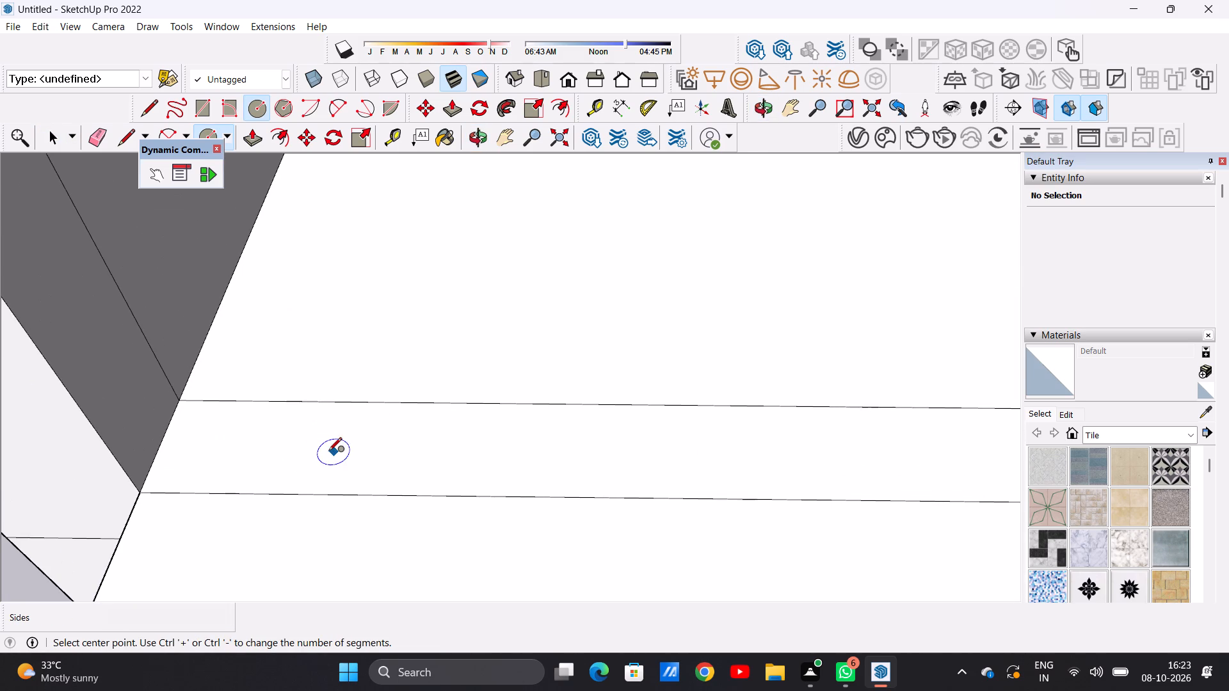
pyautogui.click(318, 449)
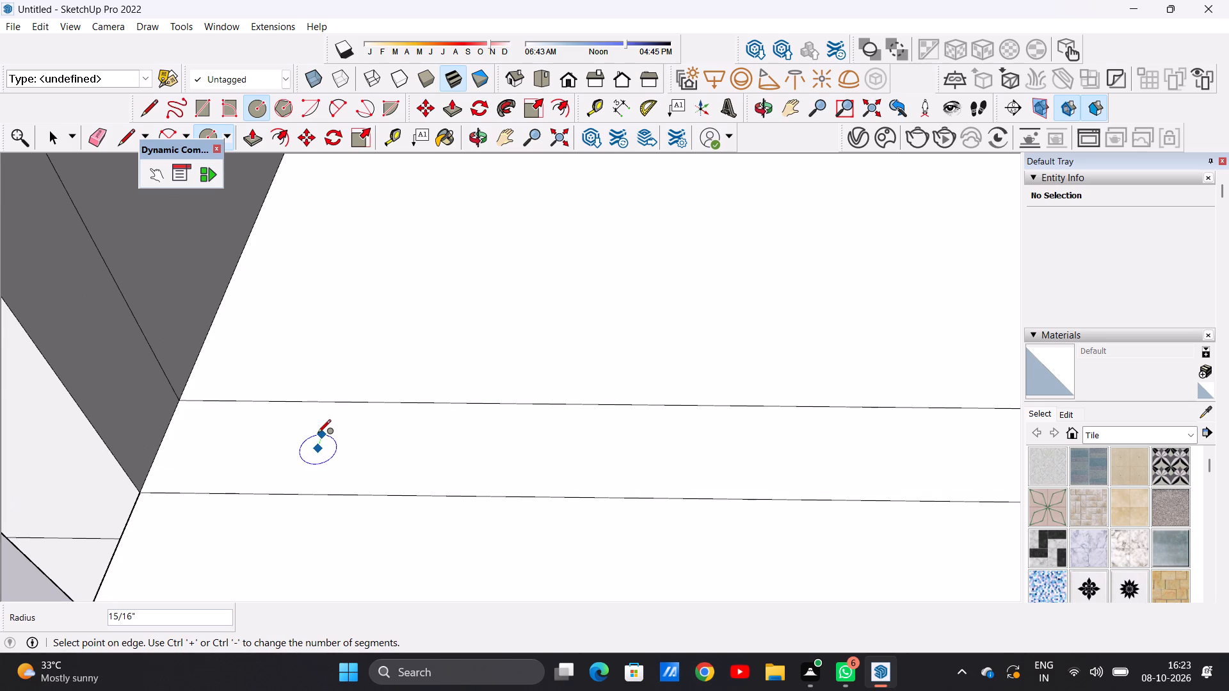
pyautogui.click(317, 434)
pyautogui.press('space')
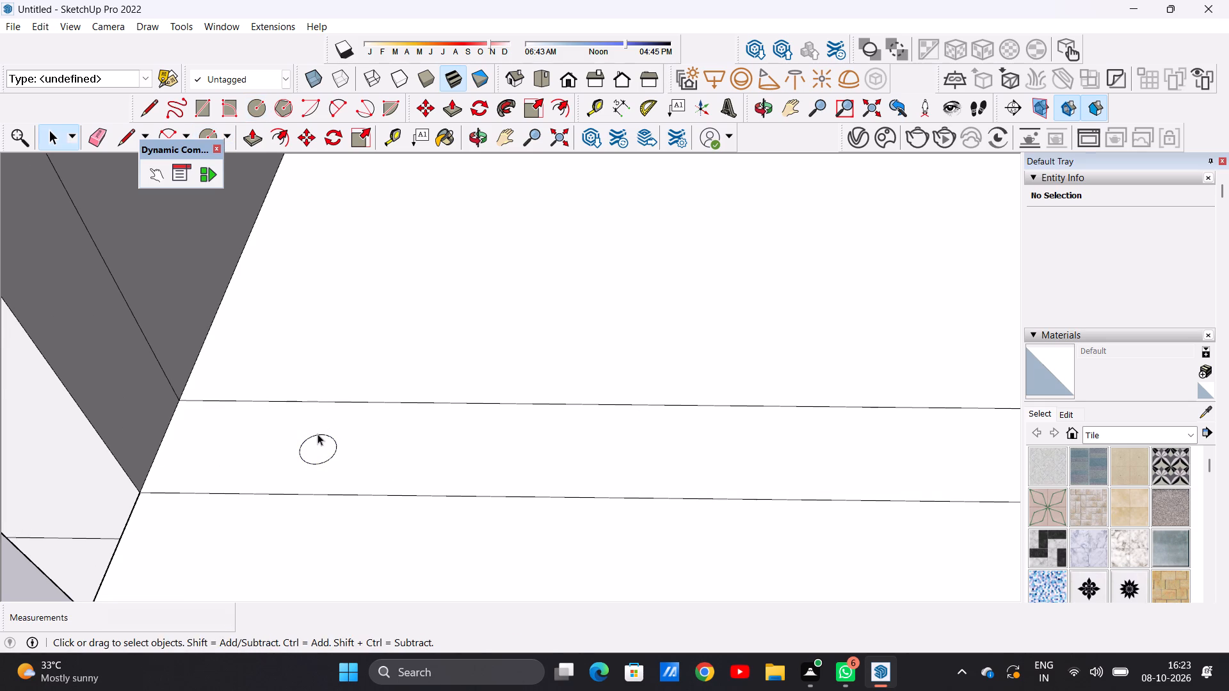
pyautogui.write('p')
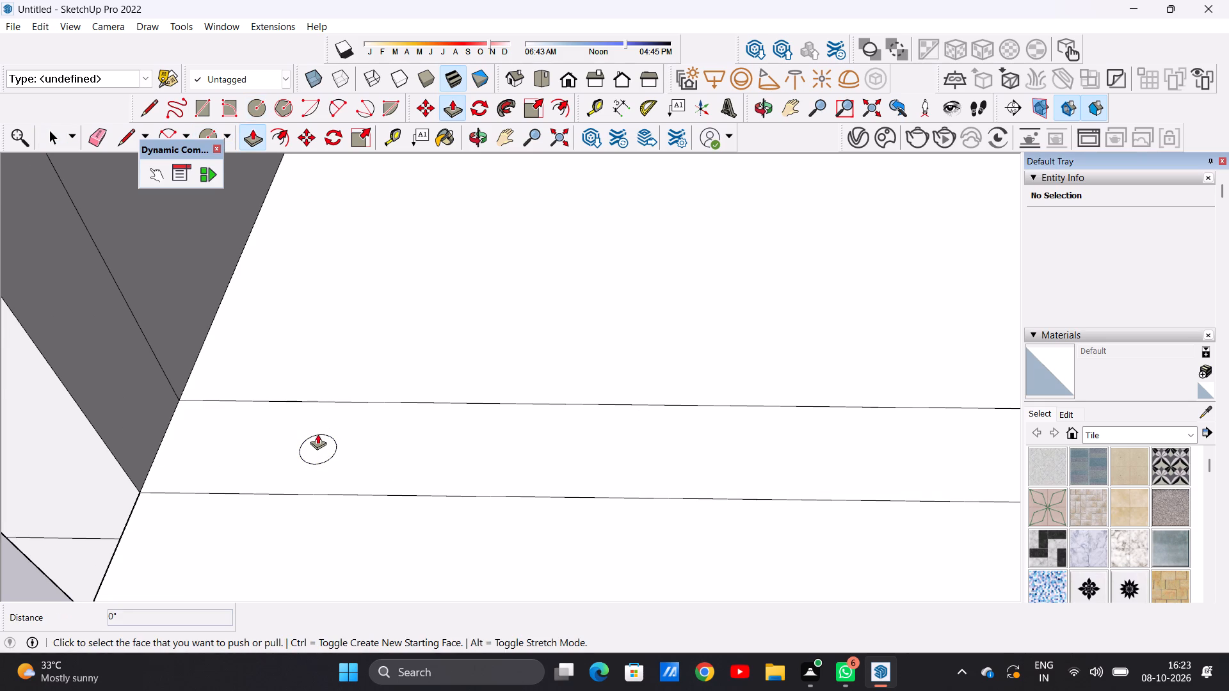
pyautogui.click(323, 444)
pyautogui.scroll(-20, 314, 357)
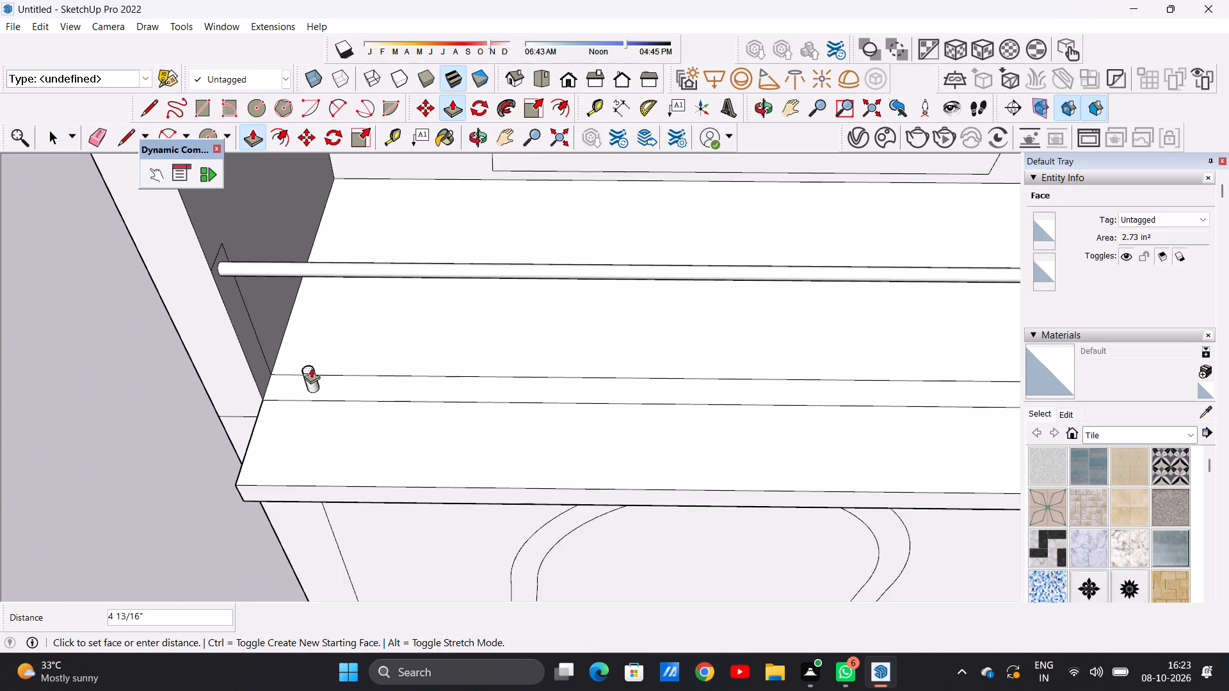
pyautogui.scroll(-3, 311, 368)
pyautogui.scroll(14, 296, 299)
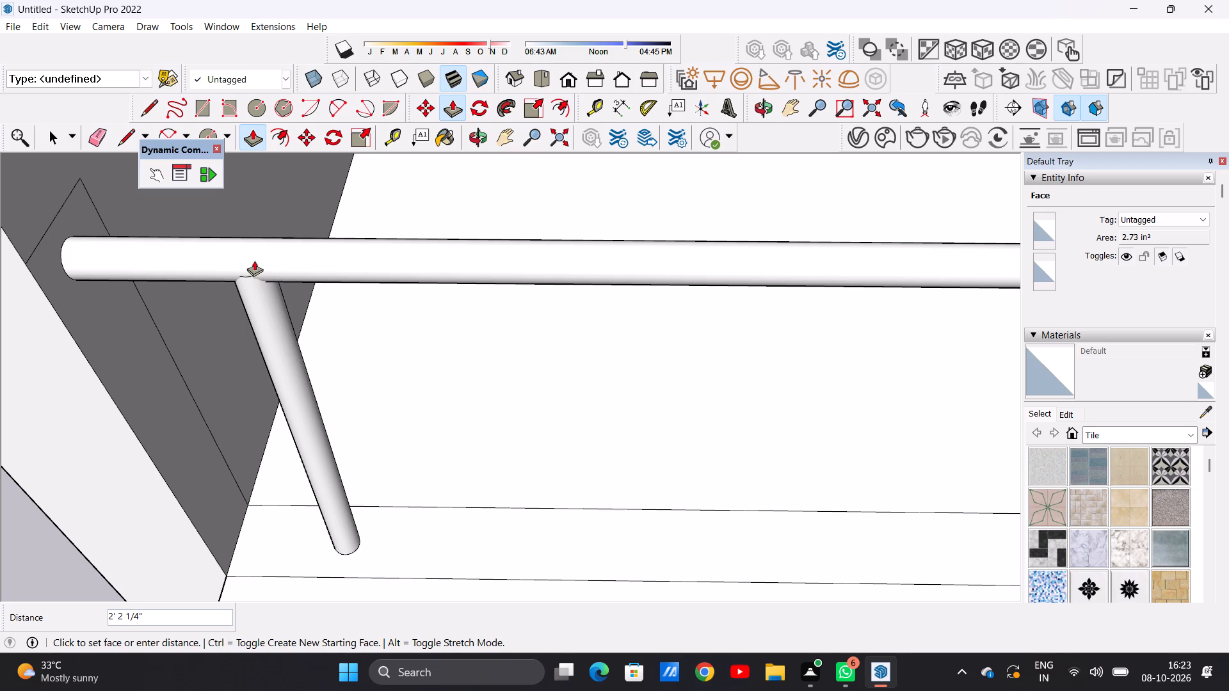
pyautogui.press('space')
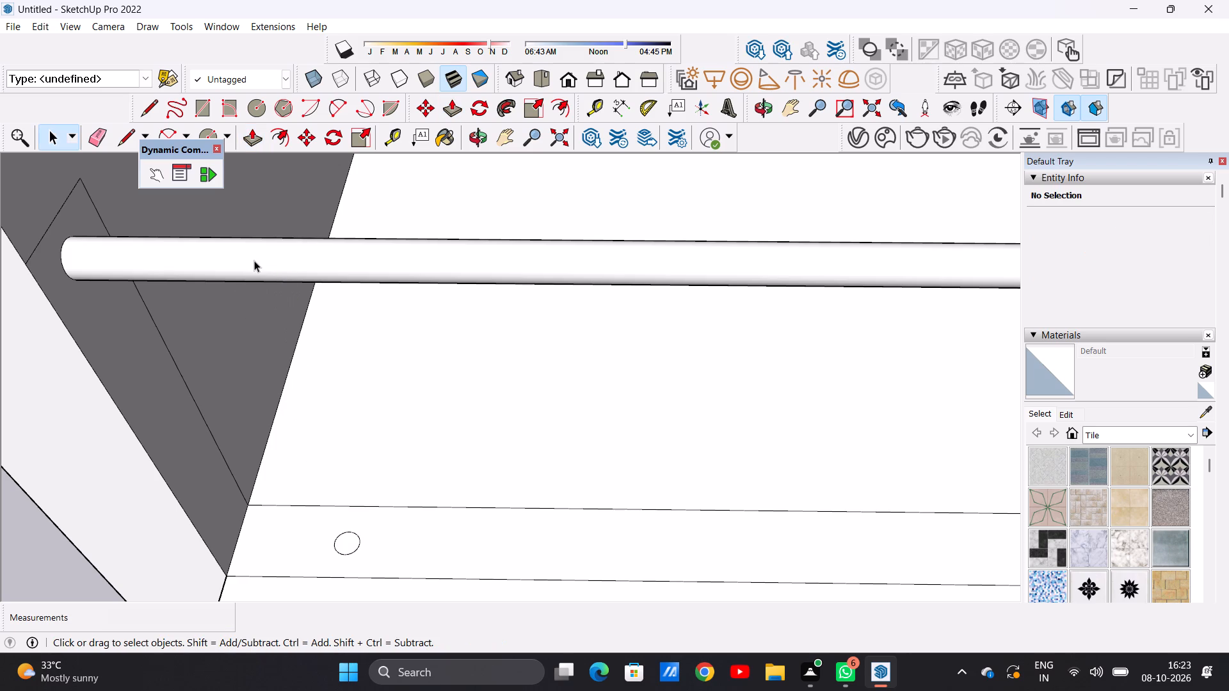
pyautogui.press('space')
# Copy the small floor circle about 13' 6" along the marked strip to near the opposite side wall.
pyautogui.scroll(1, 360, 549)
pyautogui.scroll(-1, 361, 543)
pyautogui.scroll(11, 361, 543)
pyautogui.doubleClick(351, 541)
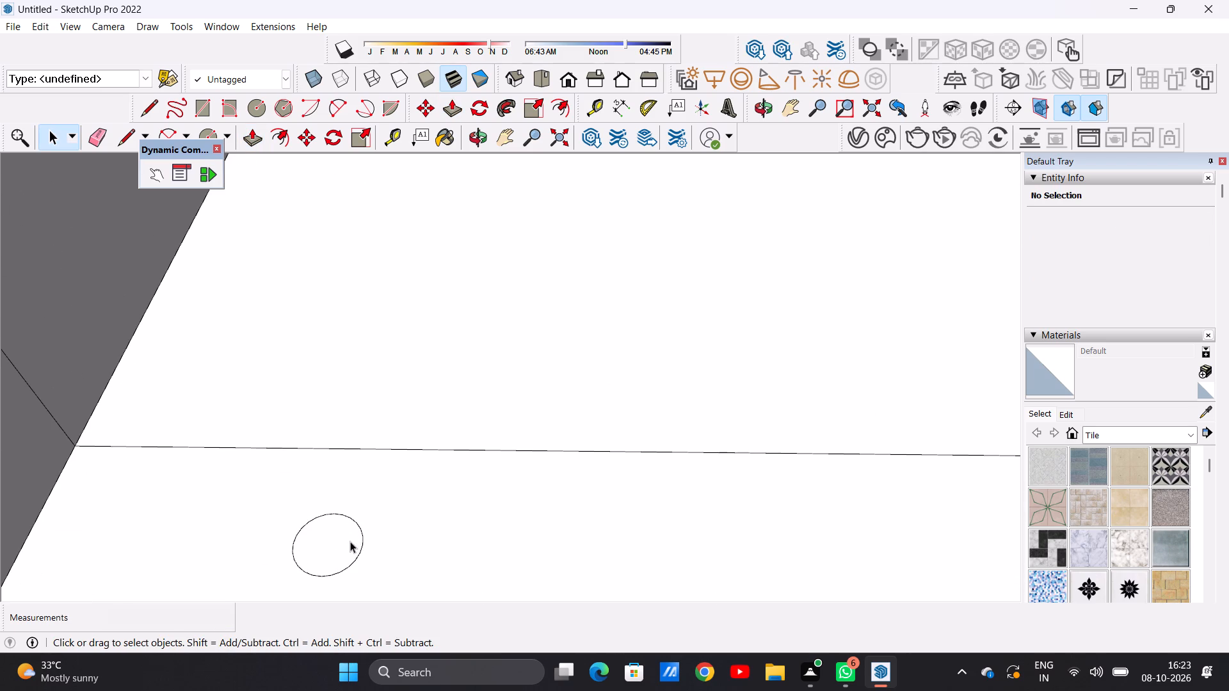
pyautogui.press('m')
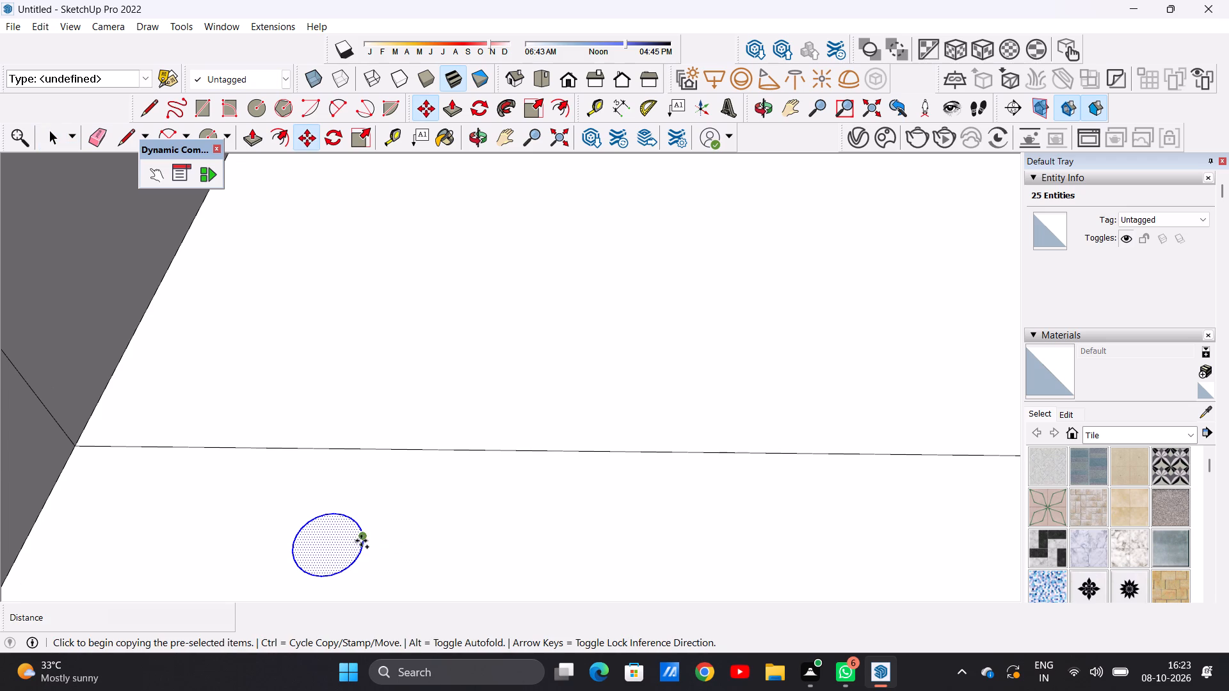
pyautogui.click(364, 536)
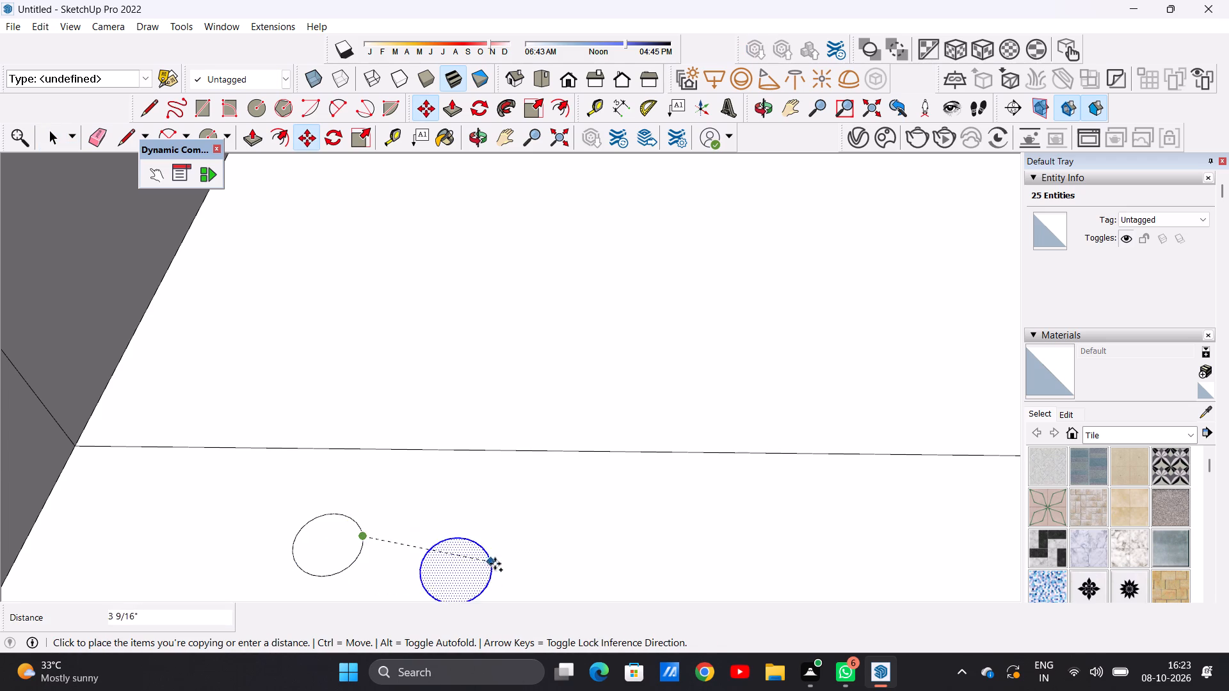
pyautogui.scroll(-12, 592, 535)
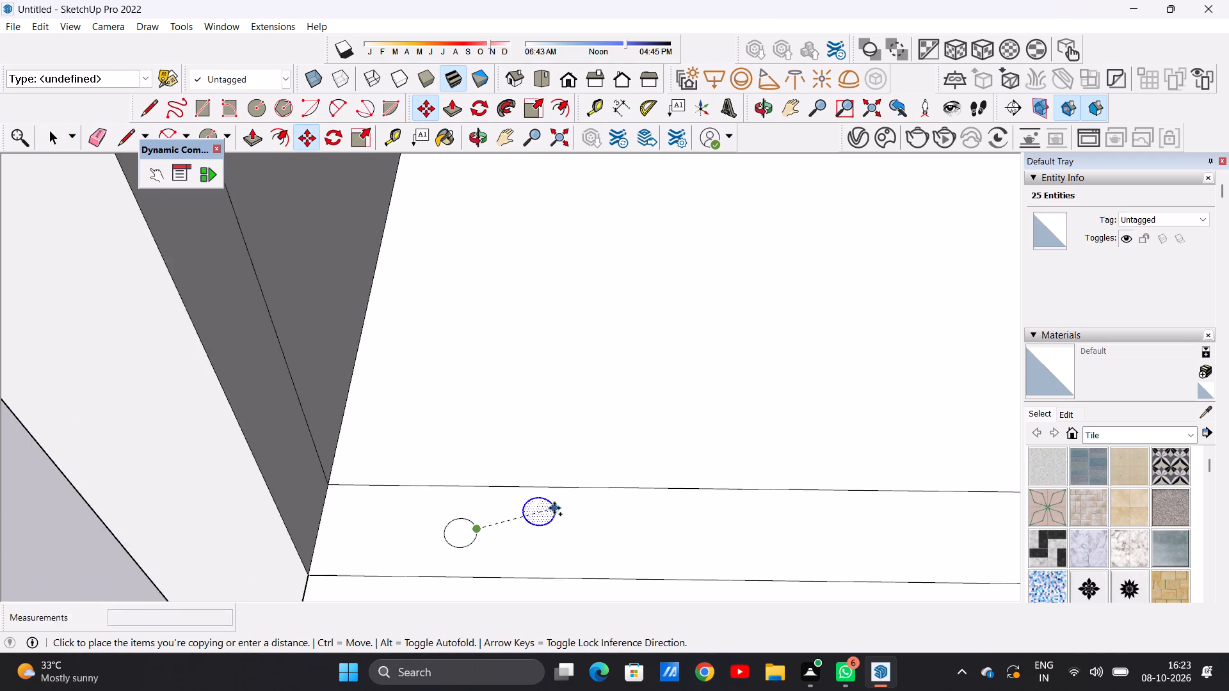
pyautogui.scroll(-6, 554, 508)
pyautogui.scroll(-12, 677, 514)
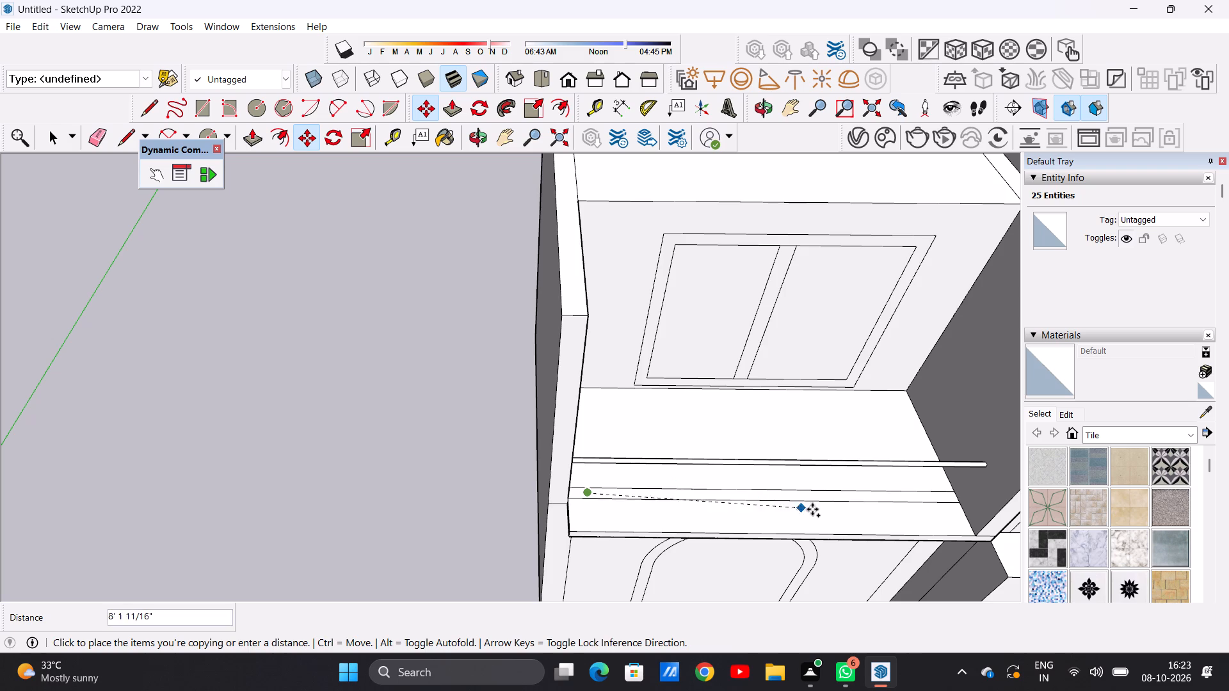
pyautogui.scroll(13, 886, 494)
pyautogui.scroll(-6, 855, 495)
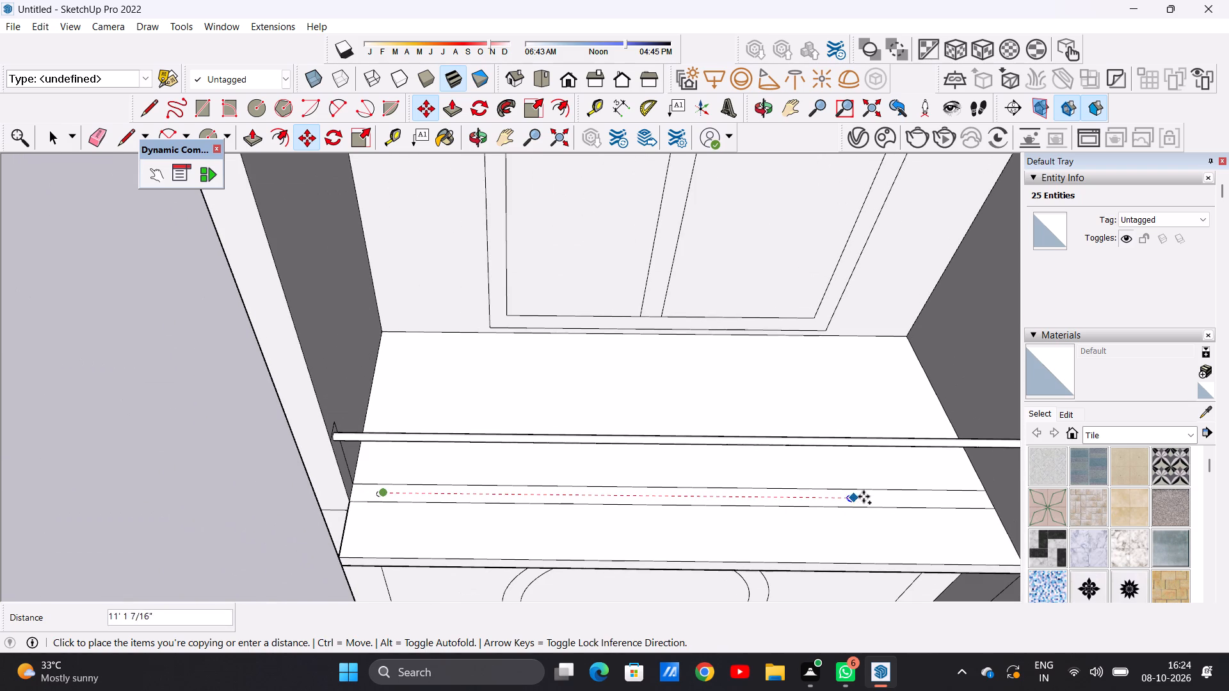
pyautogui.scroll(8, 949, 491)
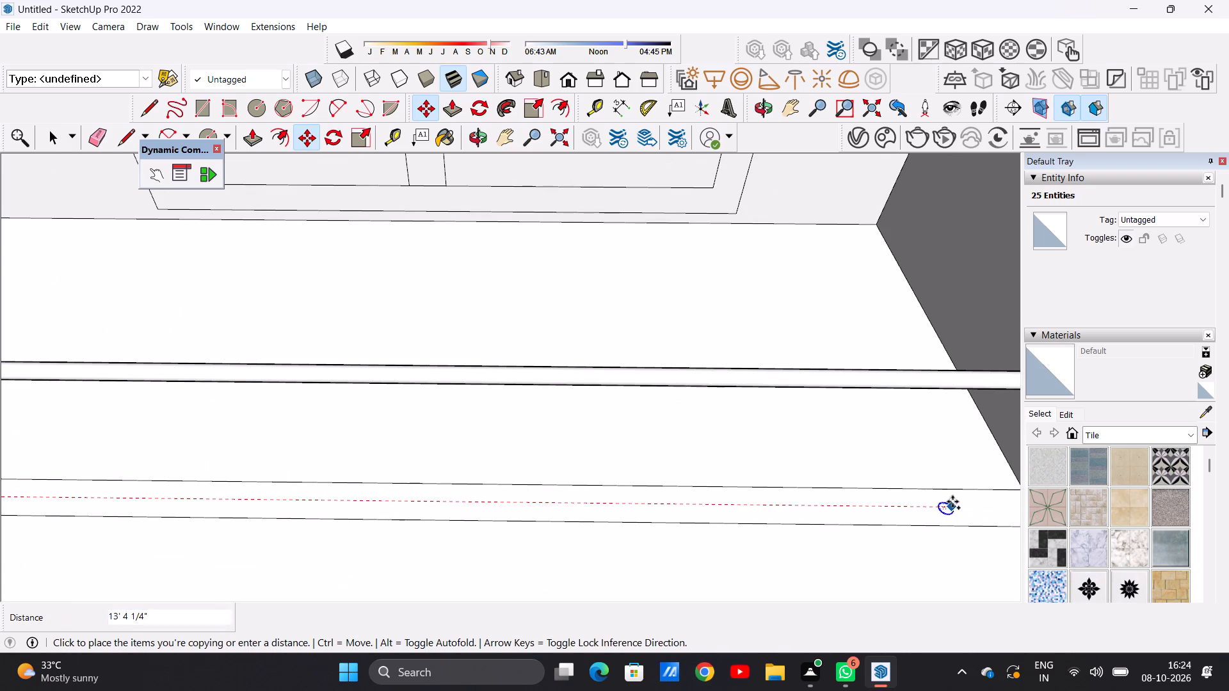
pyautogui.click(964, 504)
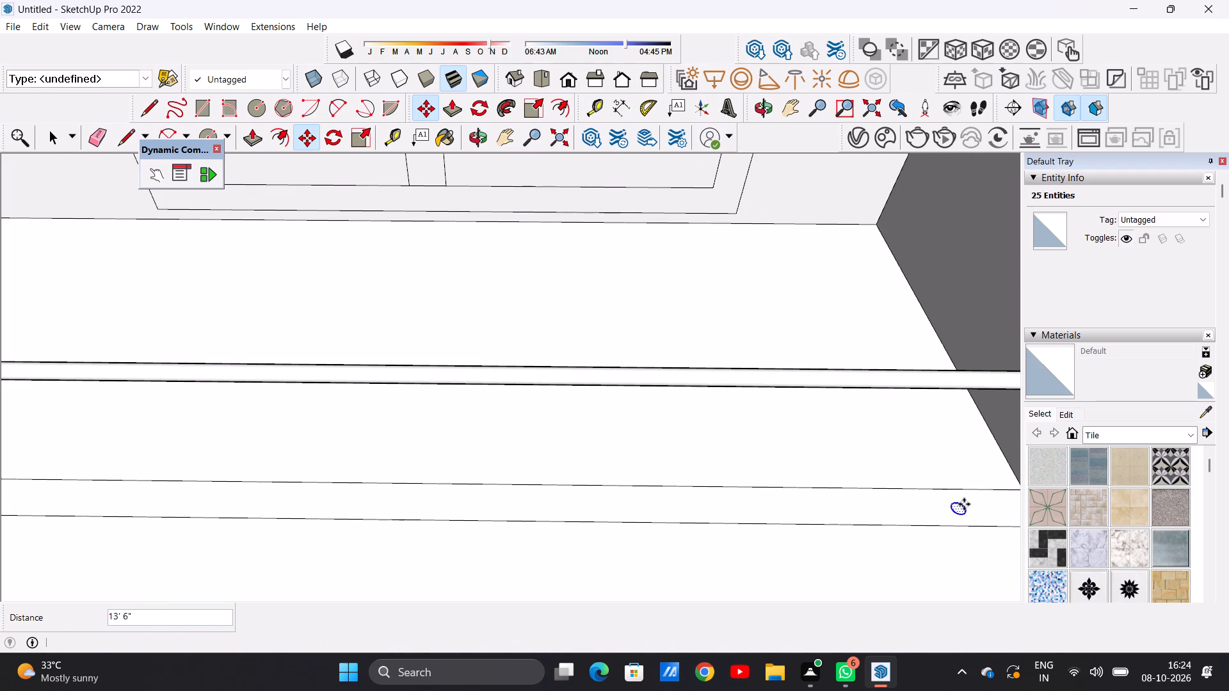
# Copy the small circle near the opposite side wall about 12' 6" back along the floor strip, beside the first circle.
pyautogui.click(964, 504)
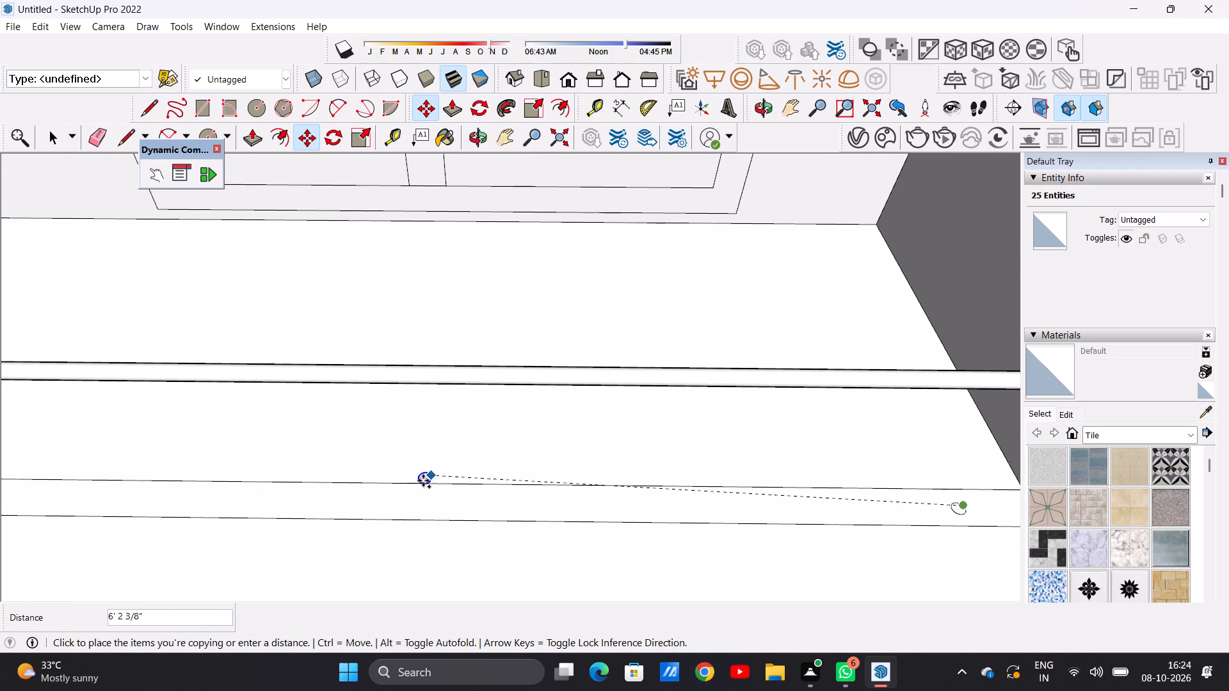
pyautogui.scroll(-7, 399, 496)
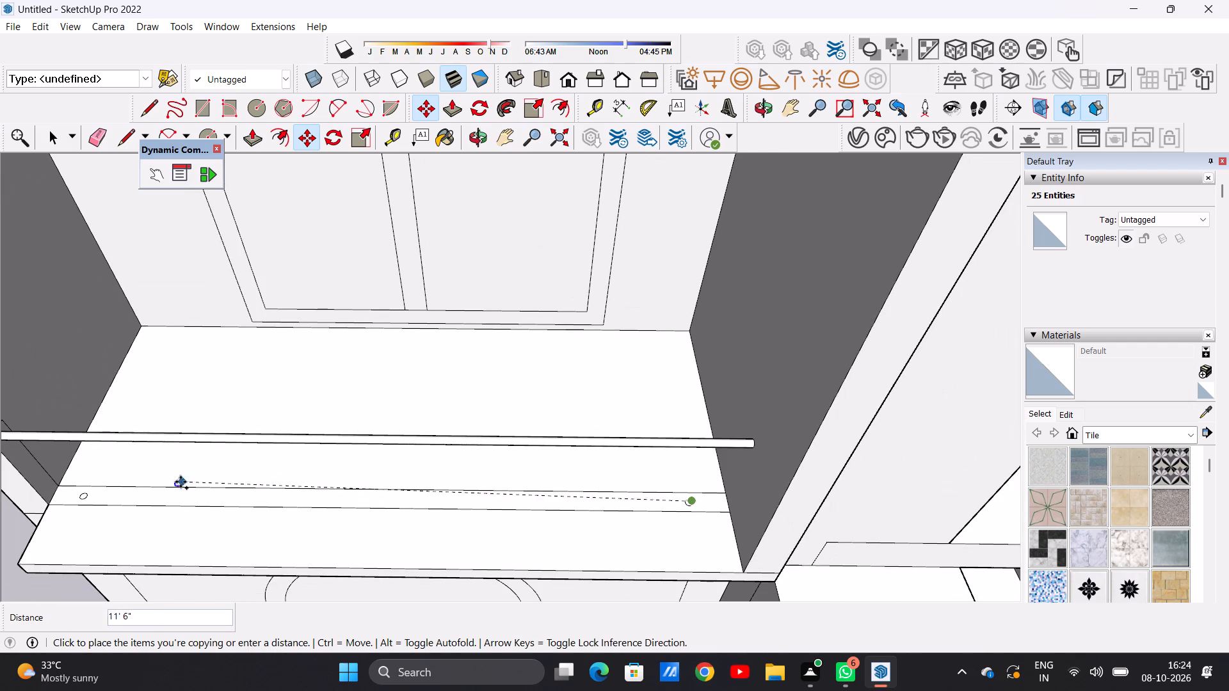
pyautogui.scroll(6, 170, 489)
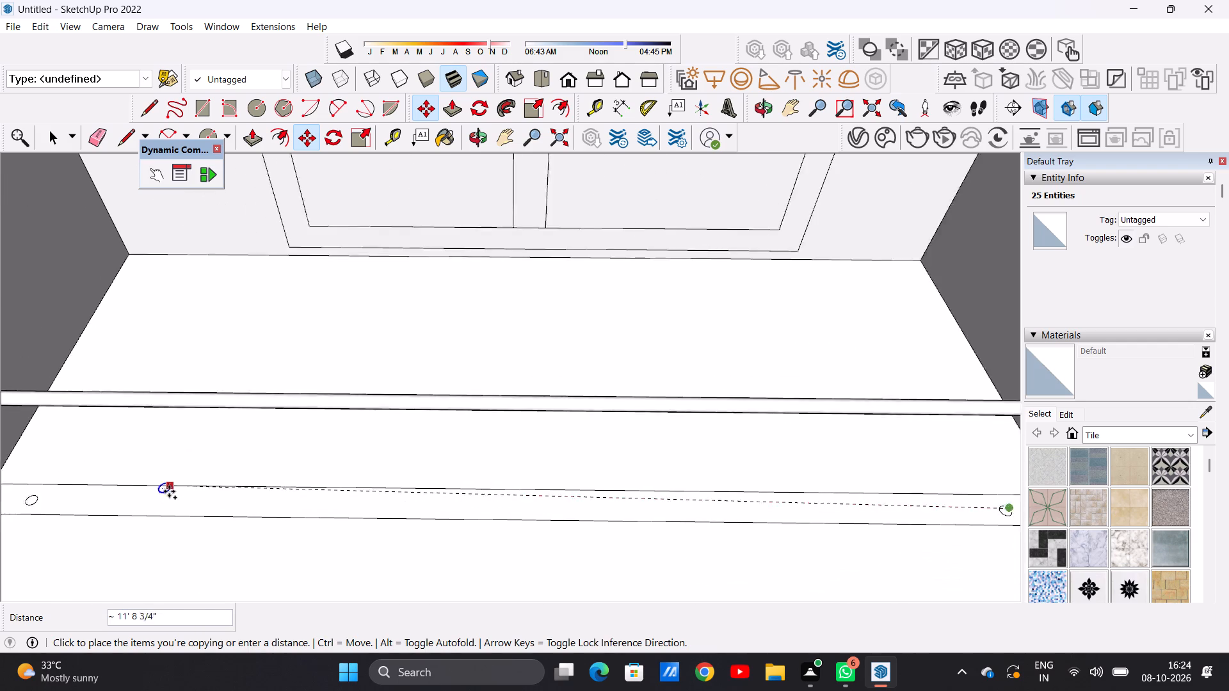
pyautogui.scroll(2, 169, 491)
pyautogui.scroll(-7, 185, 504)
pyautogui.scroll(8, 138, 500)
pyautogui.click(128, 498)
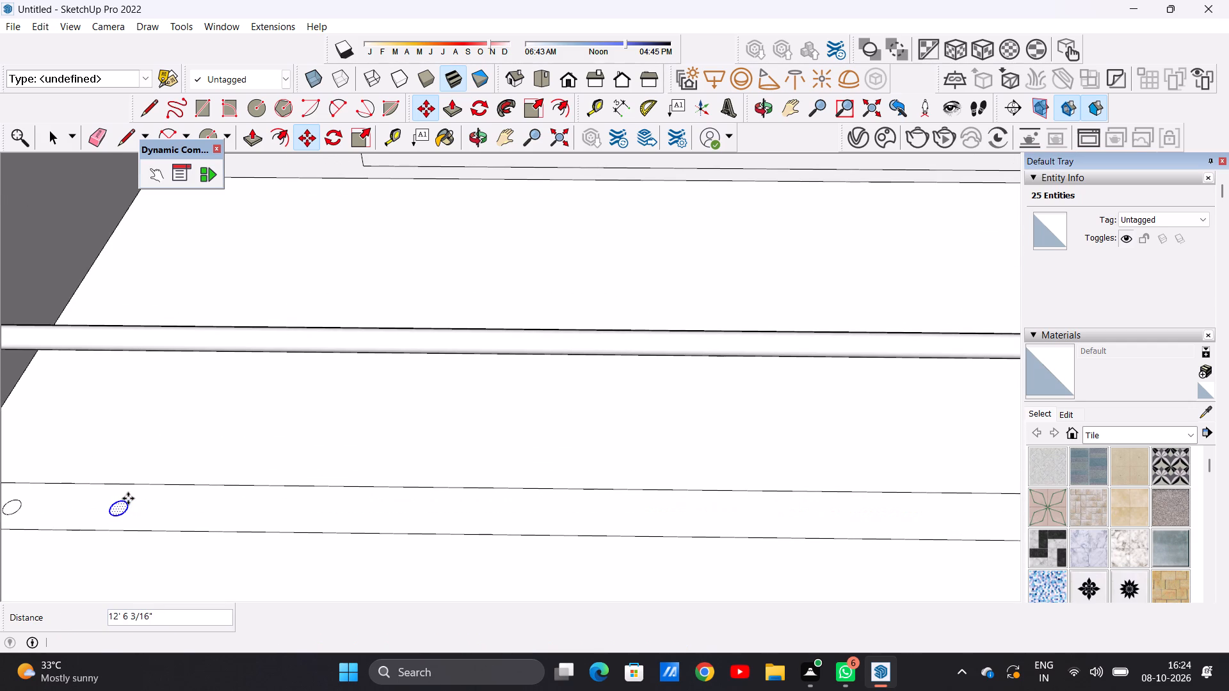
# Copy that new circle about 11' 11/16" along the strip, toward the circle near the opposite side wall.
pyautogui.click(128, 498)
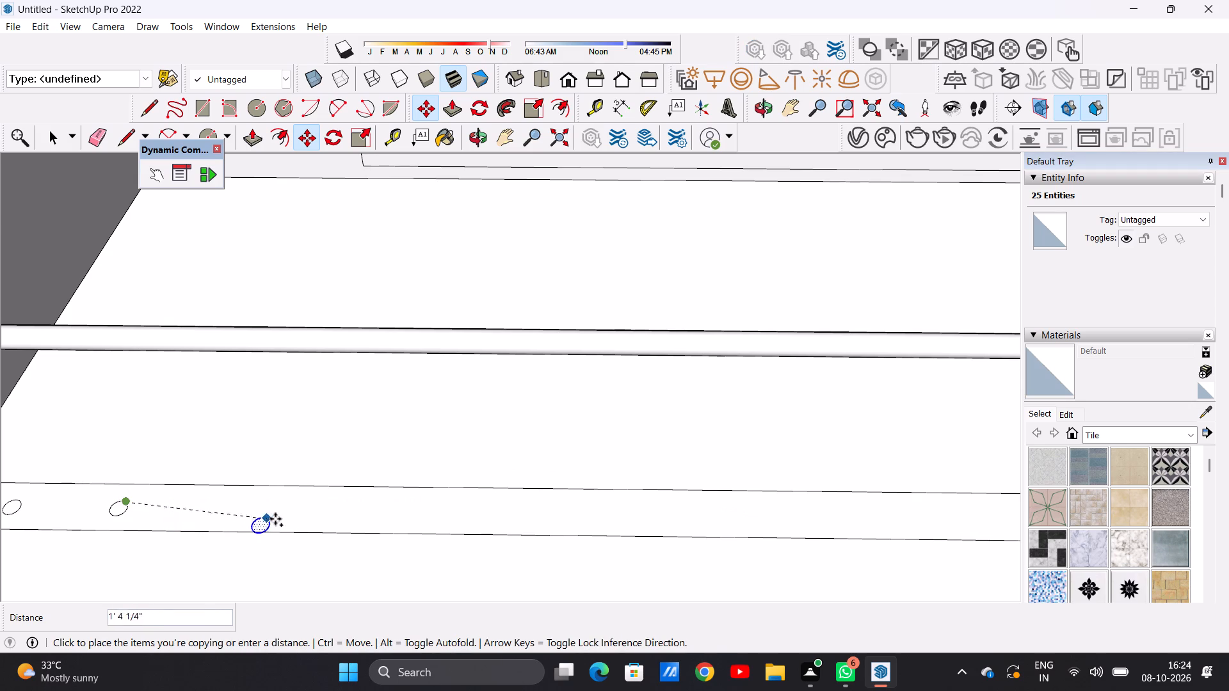
pyautogui.scroll(-6, 616, 516)
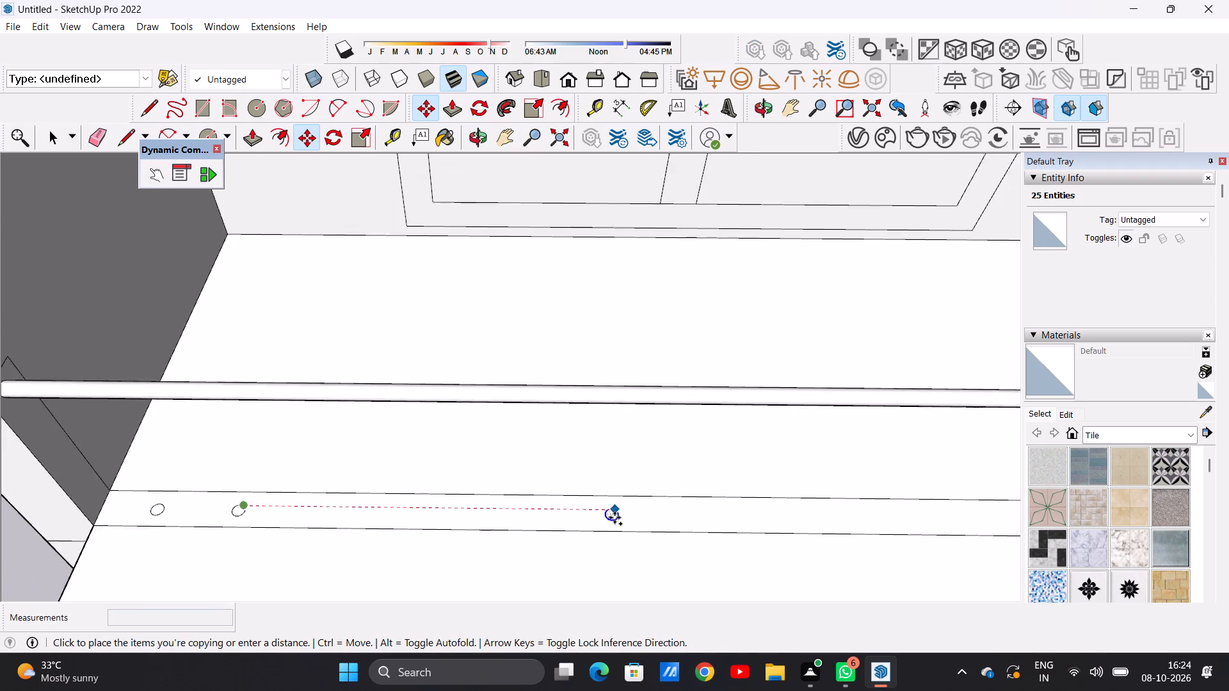
pyautogui.scroll(-5, 614, 518)
pyautogui.scroll(9, 856, 518)
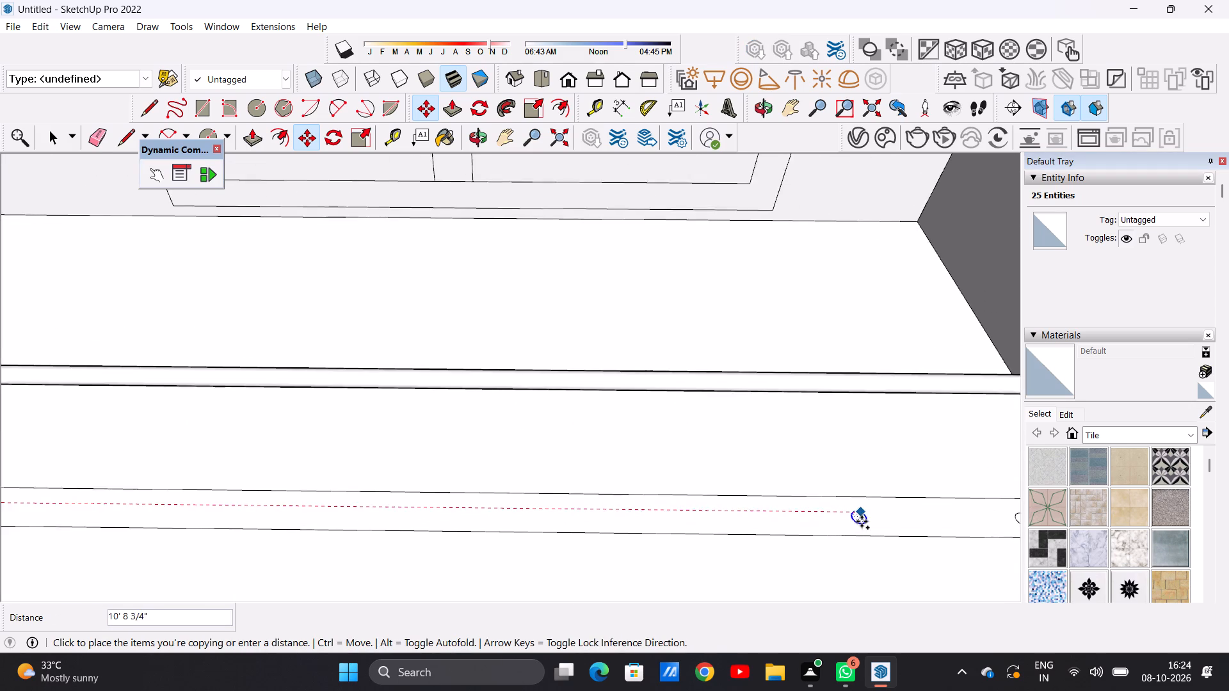
pyautogui.scroll(3, 862, 521)
pyautogui.scroll(-1, 862, 521)
pyautogui.scroll(1, 862, 521)
pyautogui.scroll(-7, 883, 521)
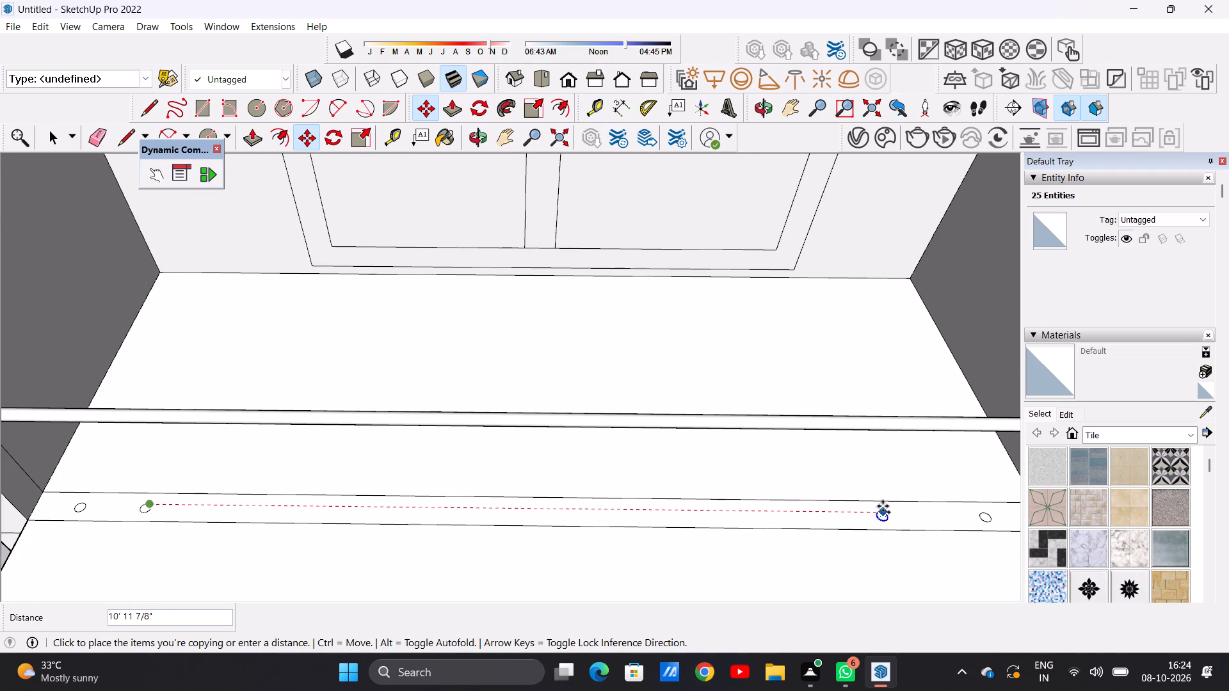
pyautogui.click(887, 506)
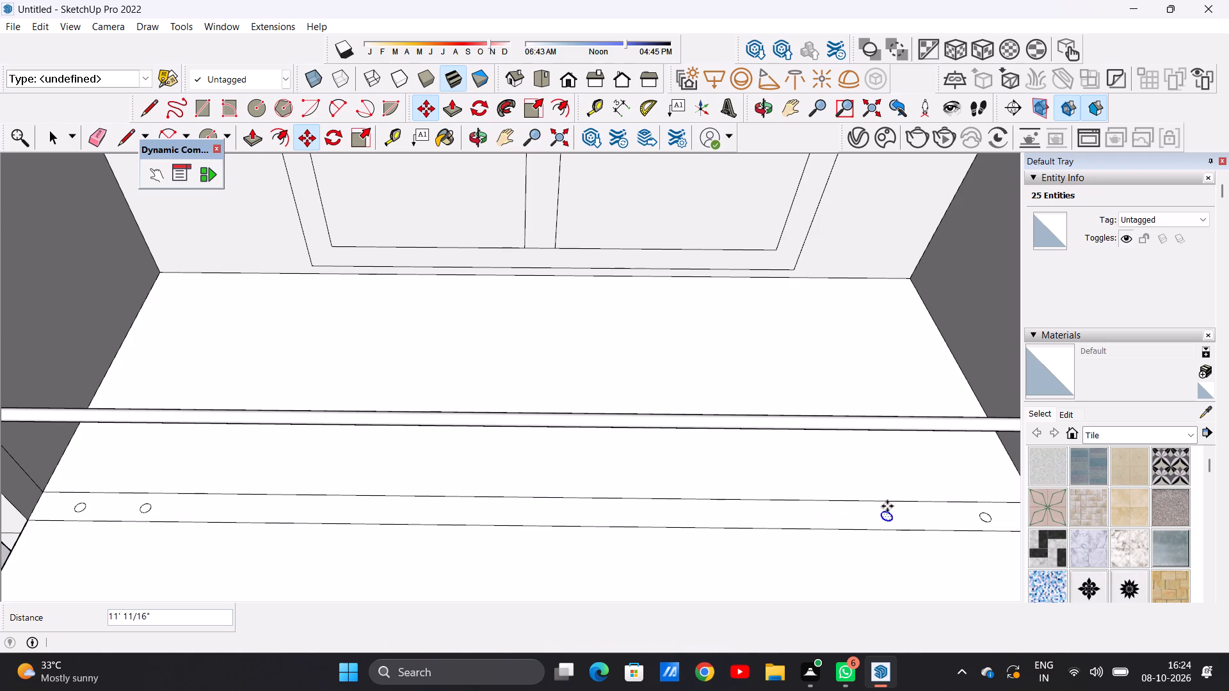
# Add four more circle copies along the strip, alternating between both ends, at offsets of about 10', 9', 7' 11" and 6' 11".
pyautogui.click(887, 506)
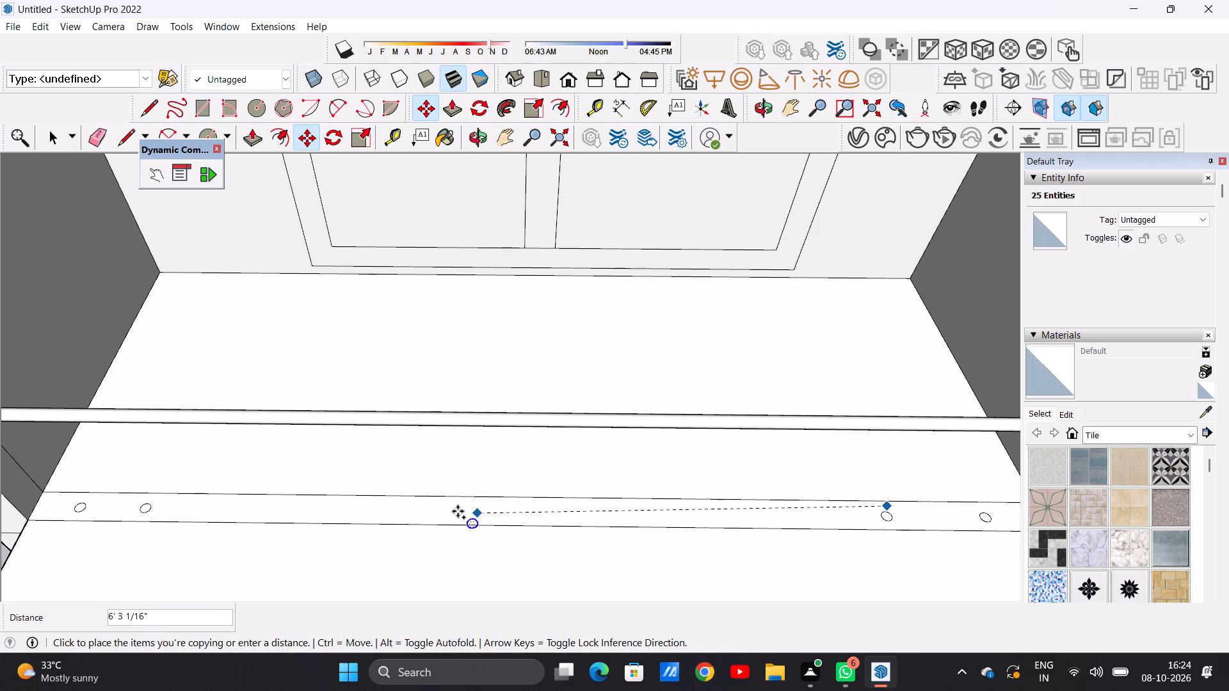
pyautogui.click(225, 507)
pyautogui.click(227, 509)
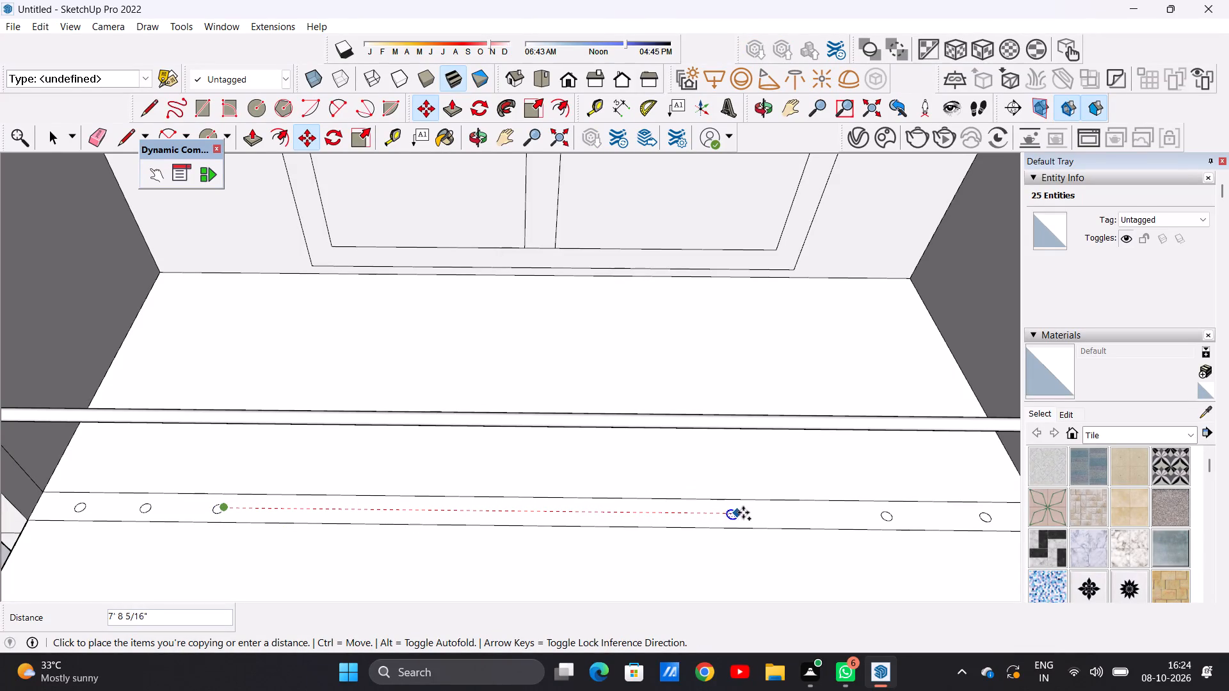
pyautogui.click(823, 514)
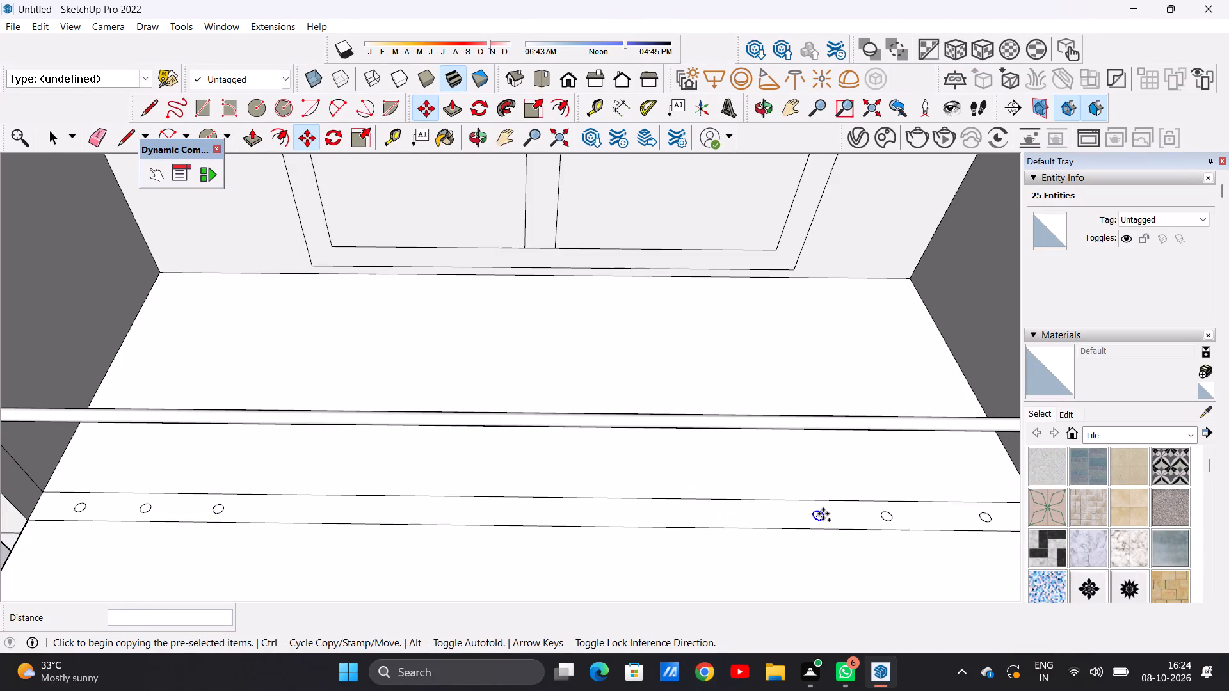
pyautogui.click(823, 514)
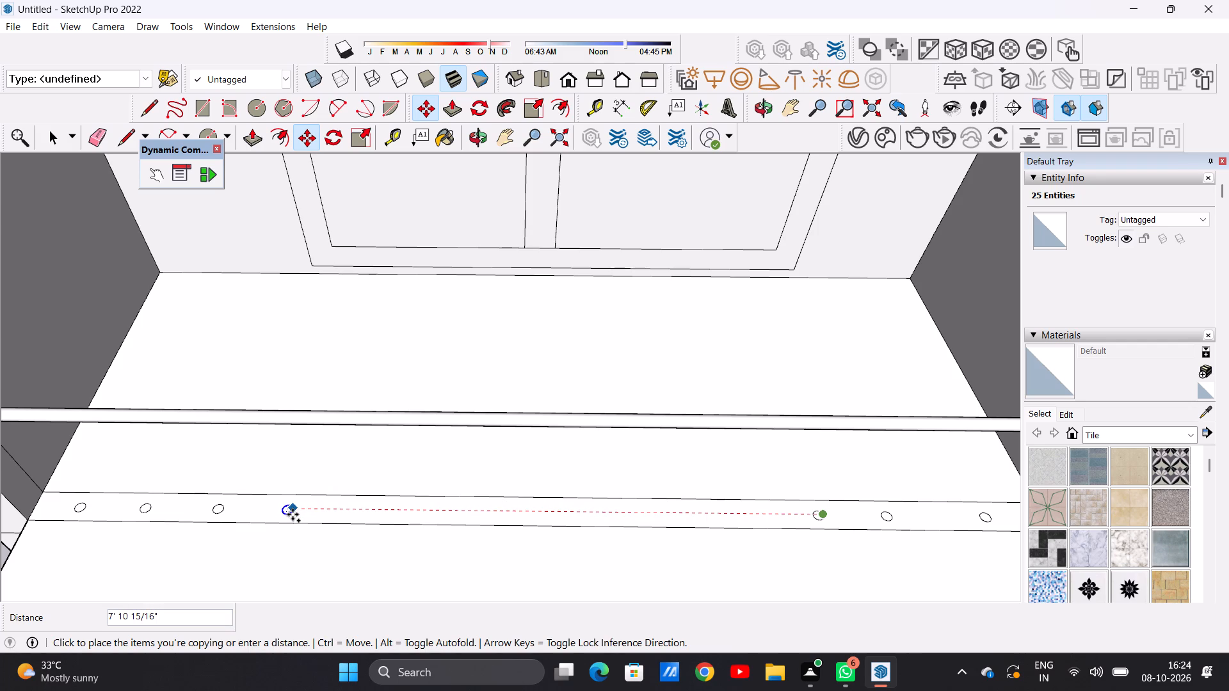
pyautogui.click(293, 514)
pyautogui.click(293, 514)
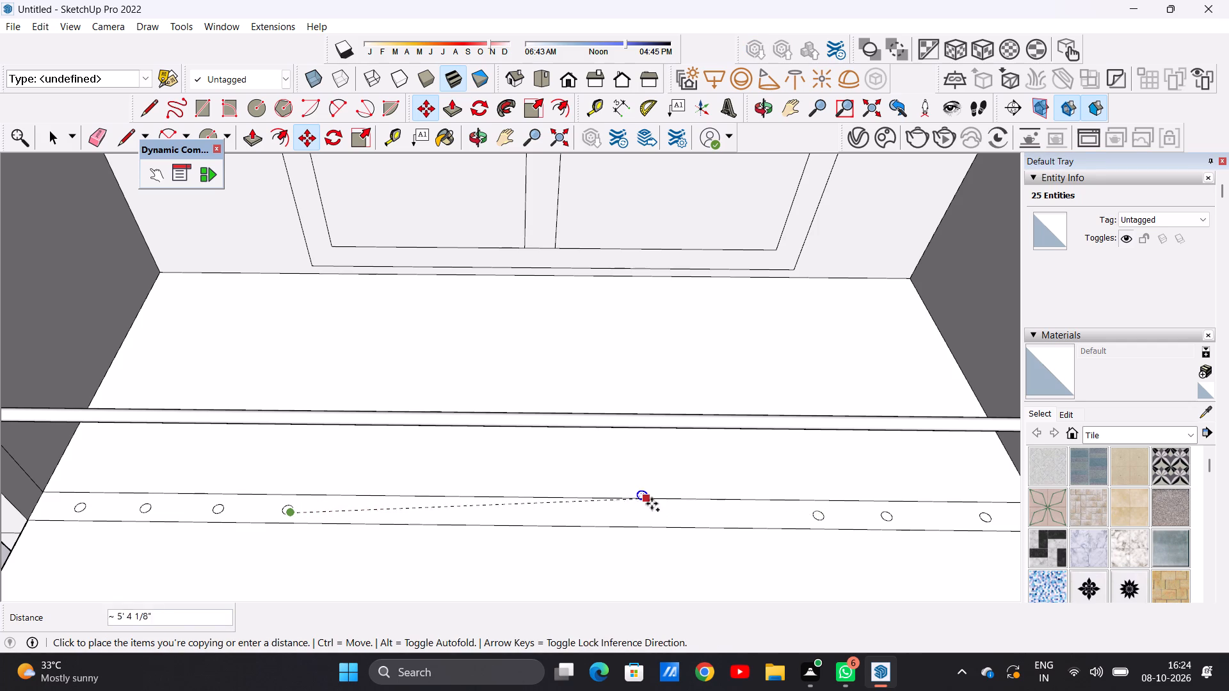
pyautogui.click(757, 520)
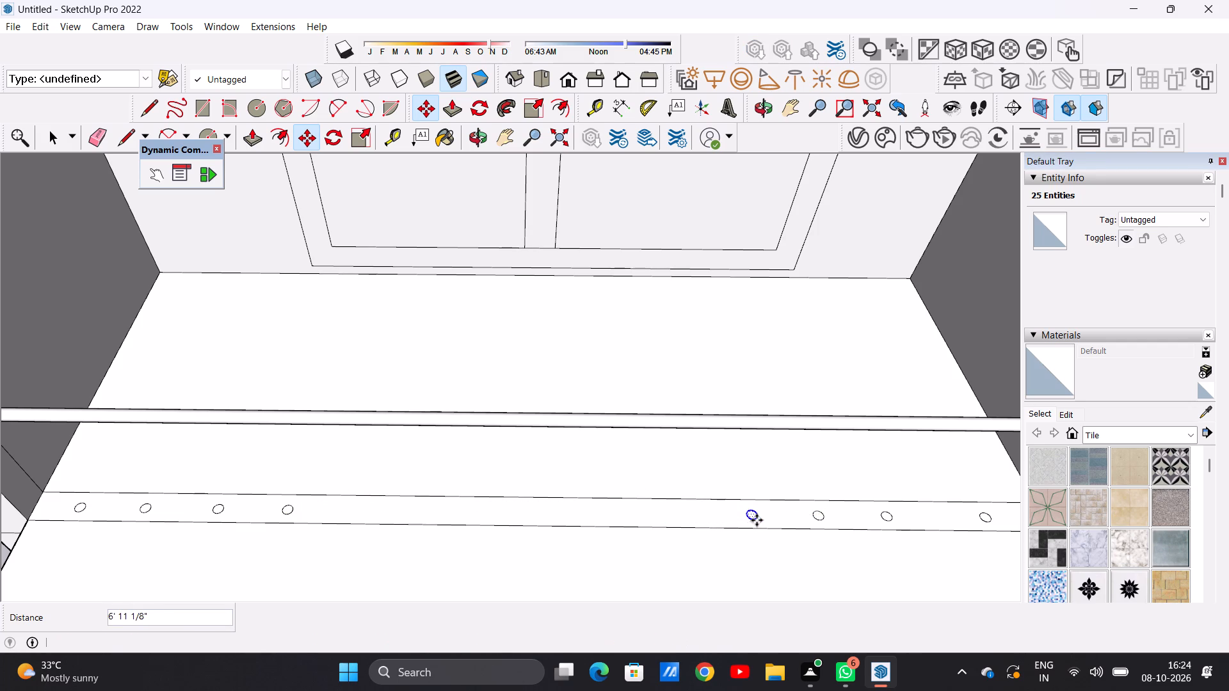
# Fill the strip's middle gap with five more circle copies, alternating sides with offsets decreasing from about 5' 11" to 1' 2", and clear the selection.
pyautogui.click(757, 520)
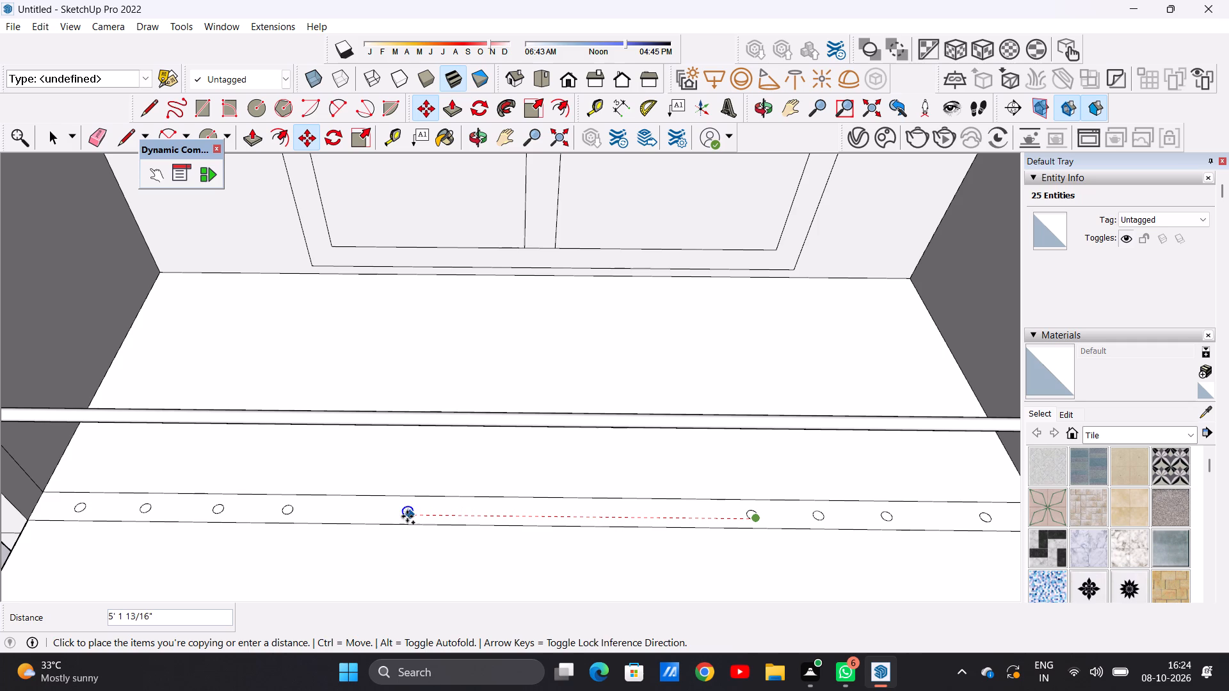
pyautogui.click(358, 514)
pyautogui.click(358, 514)
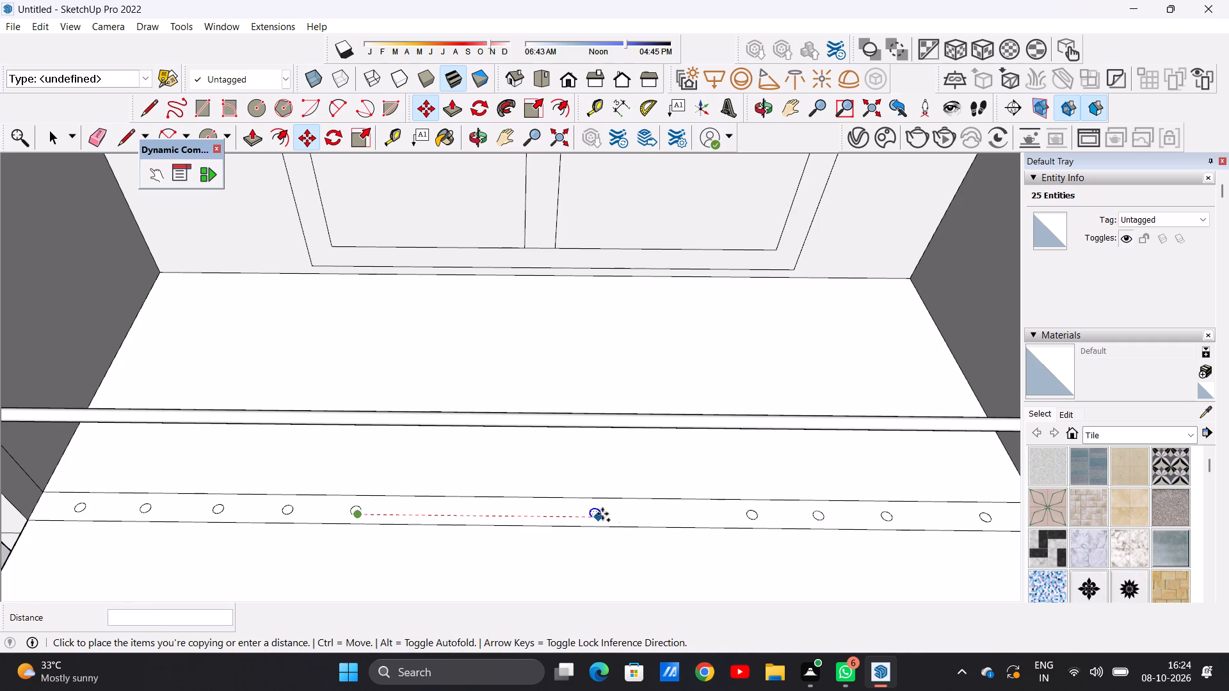
pyautogui.click(686, 516)
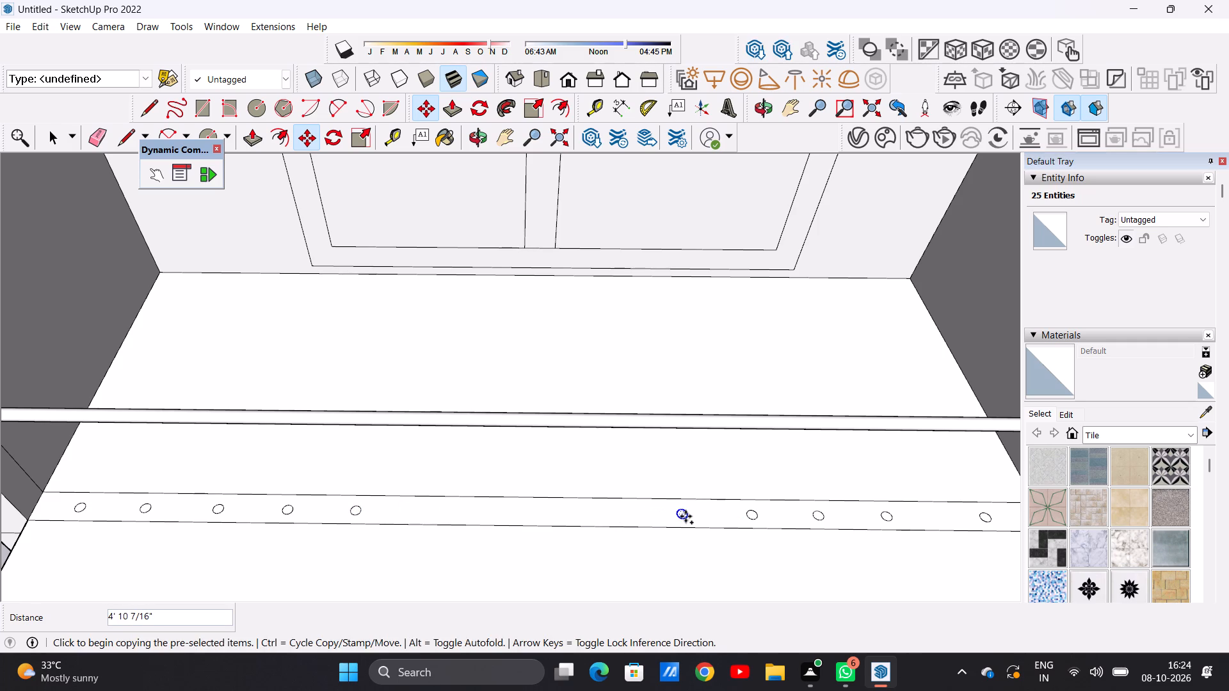
pyautogui.click(686, 516)
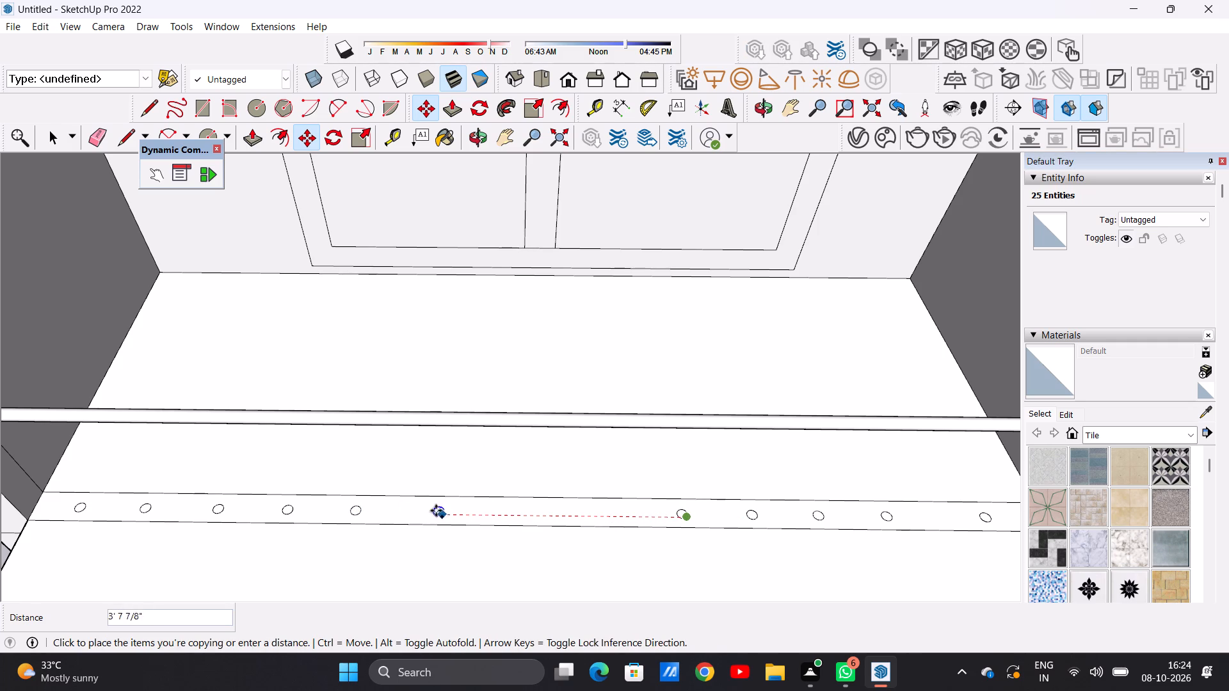
pyautogui.click(433, 510)
pyautogui.click(433, 510)
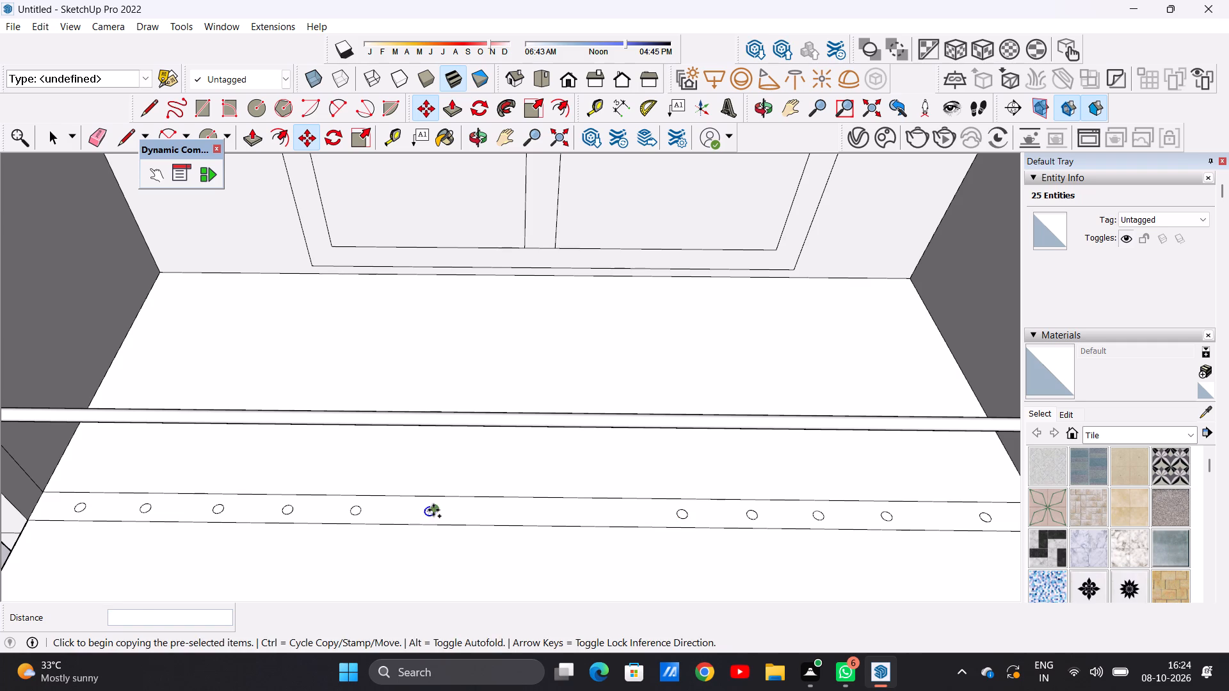
pyautogui.click(591, 515)
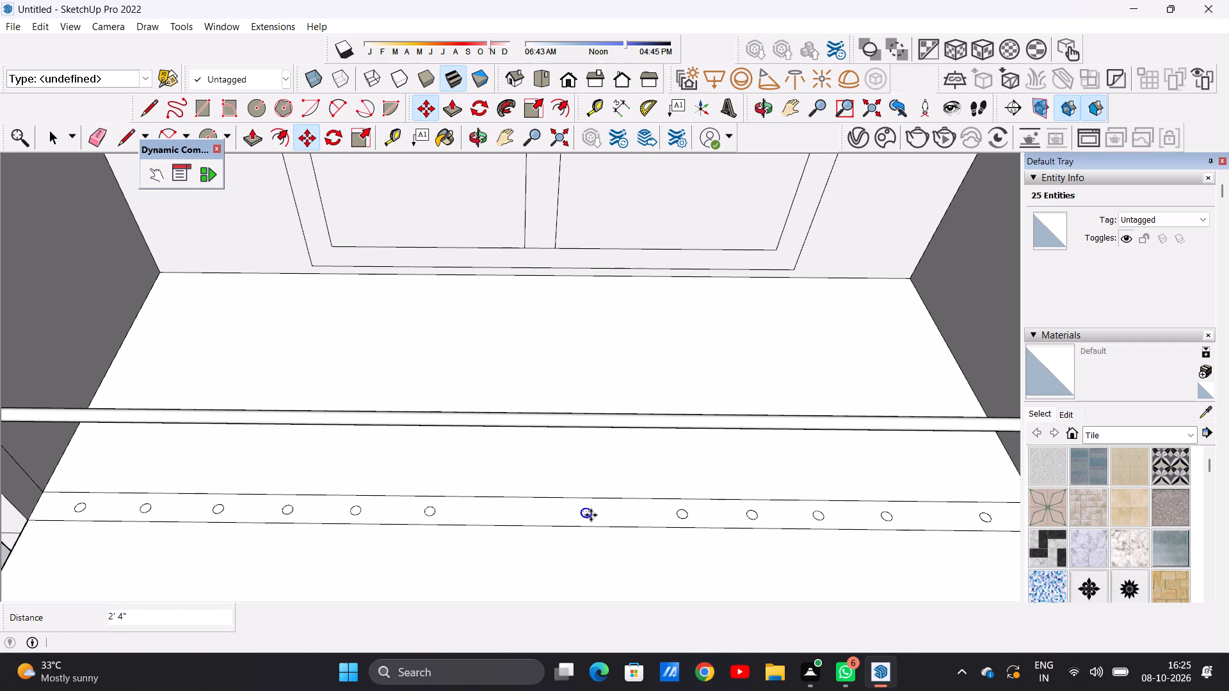
pyautogui.click(591, 515)
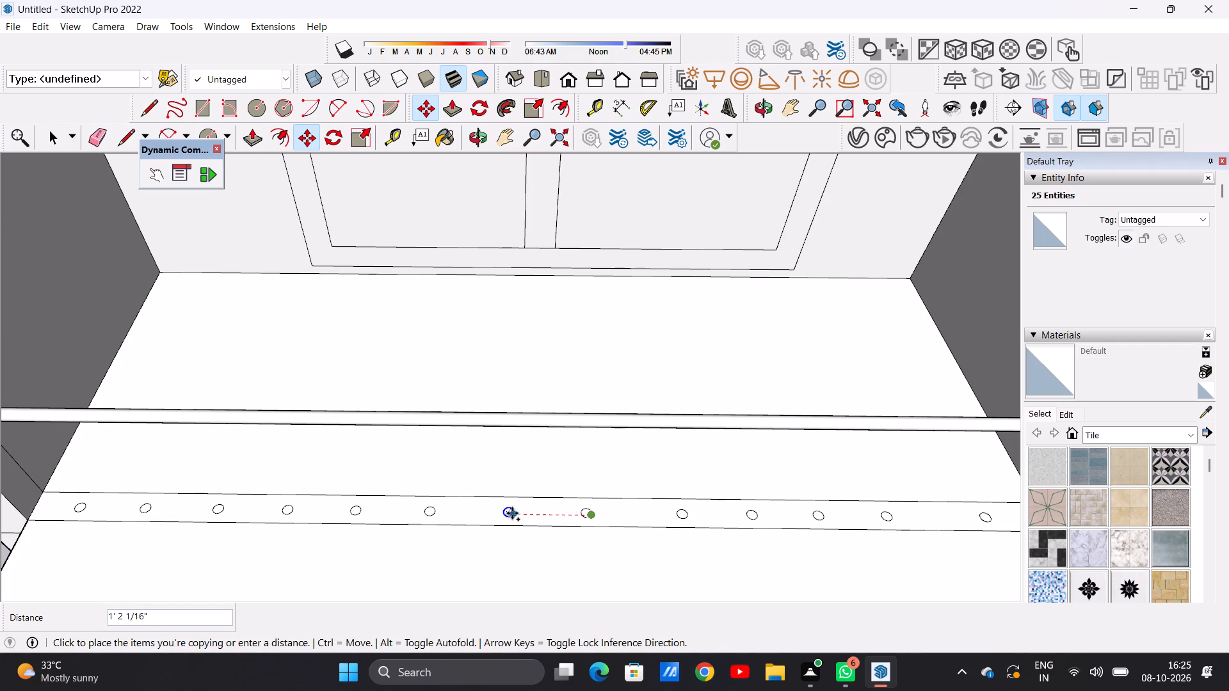
pyautogui.click(510, 512)
pyautogui.press('space')
pyautogui.scroll(-7, 579, 541)
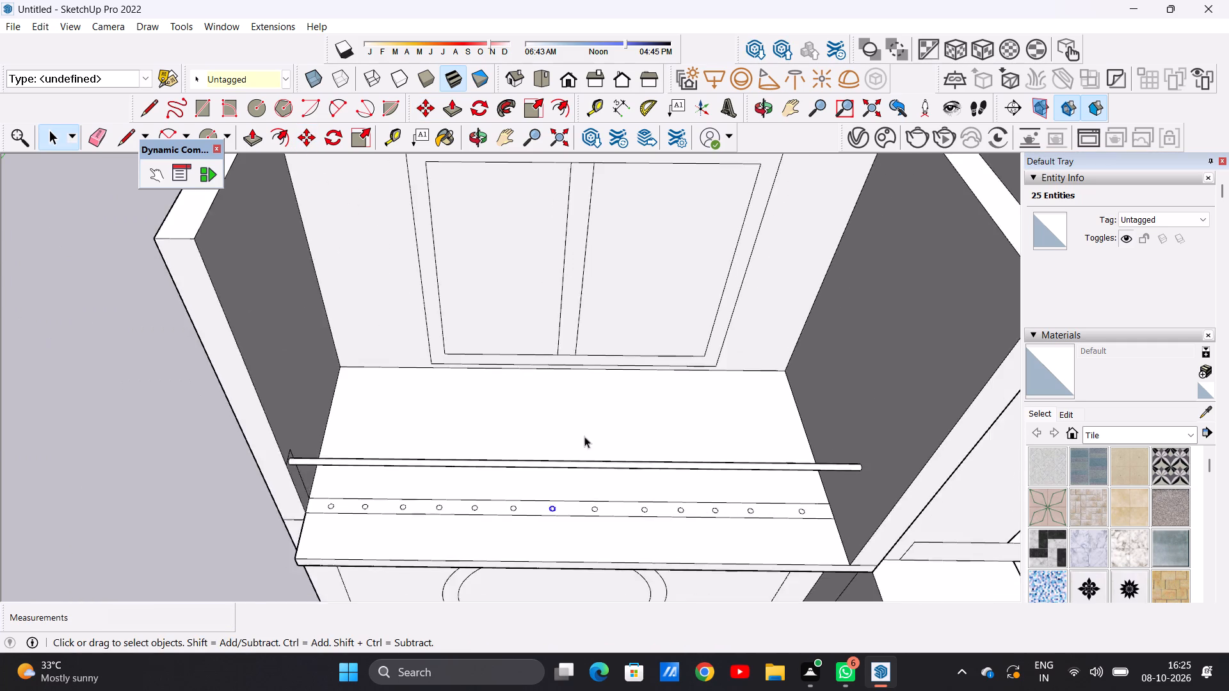
pyautogui.scroll(-5, 584, 436)
pyautogui.click(293, 481)
# Push/Pull the circle nearest the opposite side wall up about 2' 2 11/16" to the top rail to form the first baluster.
pyautogui.scroll(8, 700, 478)
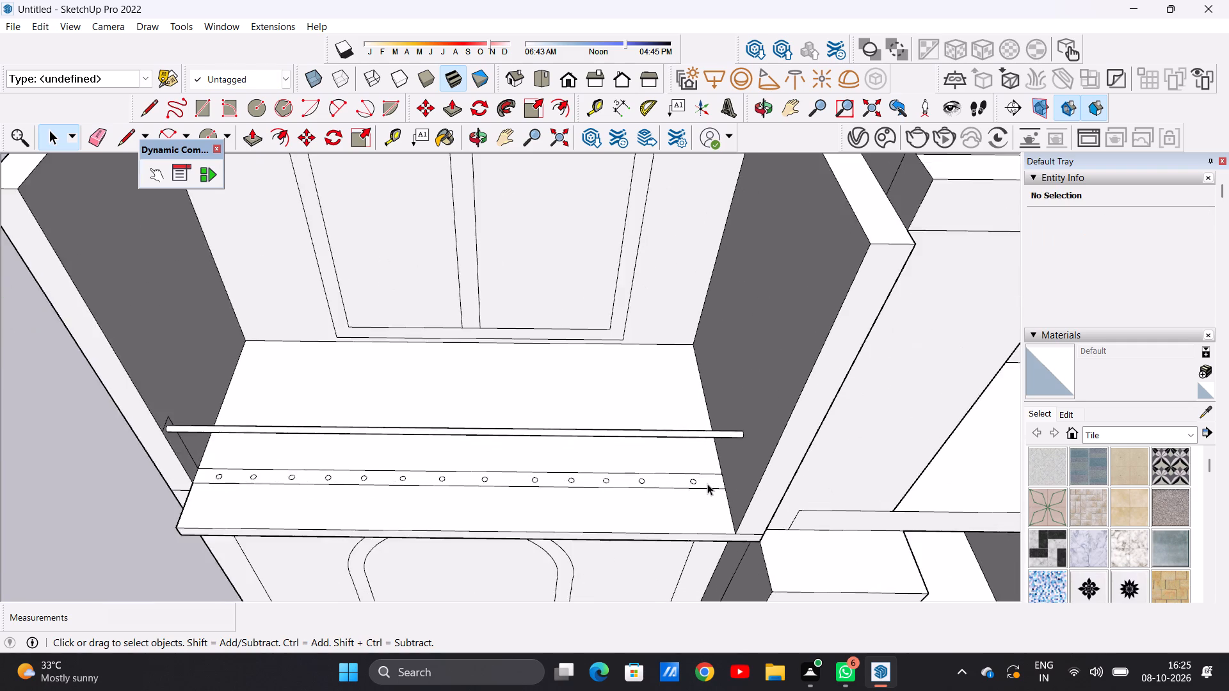
pyautogui.scroll(3, 707, 484)
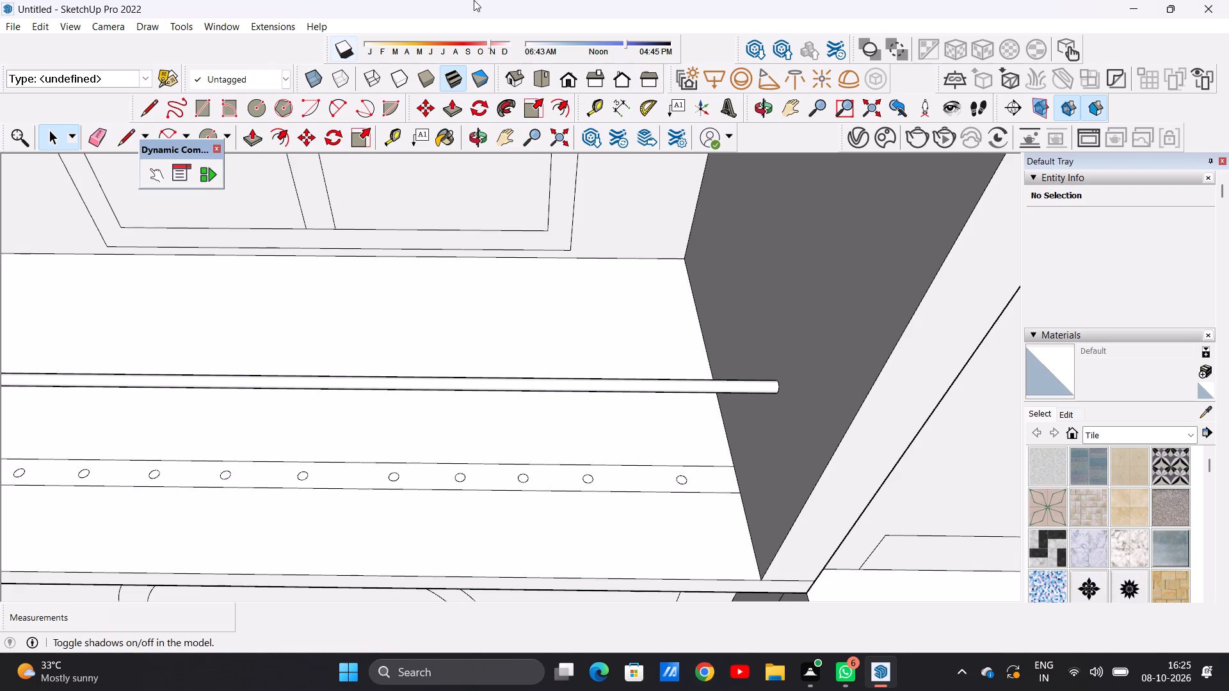
pyautogui.scroll(4, 509, 0)
pyautogui.scroll(-8, 502, 0)
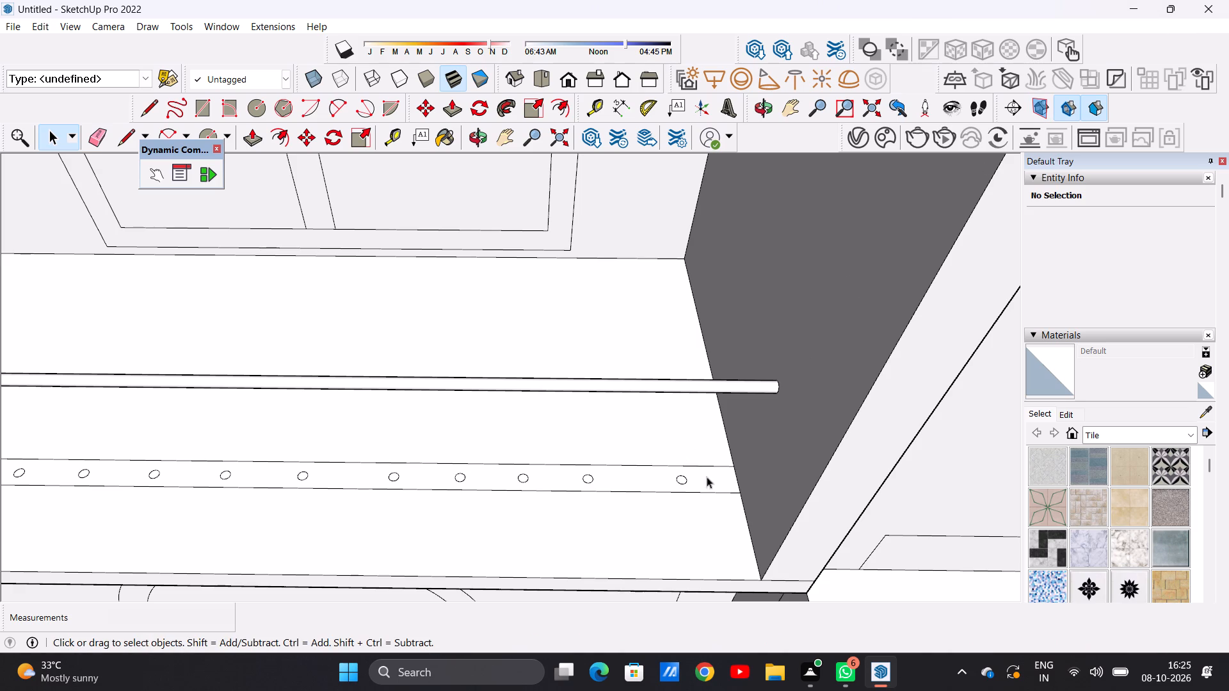
pyautogui.scroll(4, 741, 499)
pyautogui.scroll(-1, 705, 466)
pyautogui.scroll(14, 705, 466)
pyautogui.scroll(-2, 679, 482)
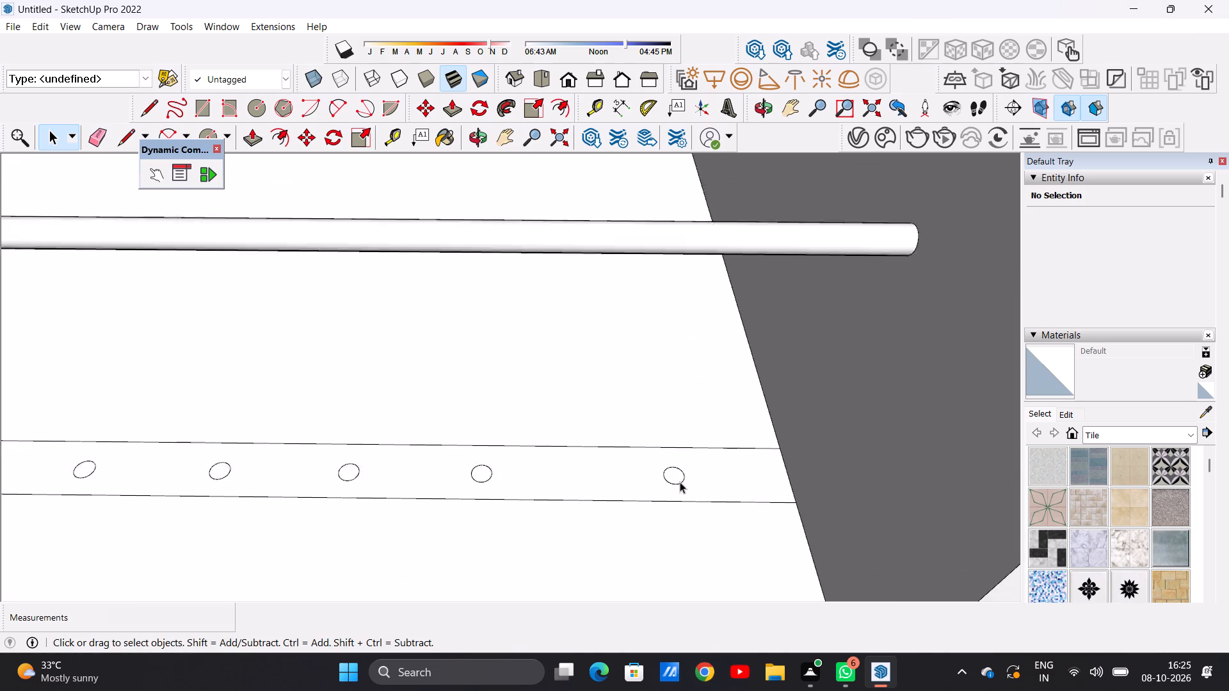
pyautogui.scroll(-5, 680, 482)
pyautogui.moveTo(698, 470); pyautogui.dragTo(675, 415, button='middle')
pyautogui.scroll(8, 675, 415)
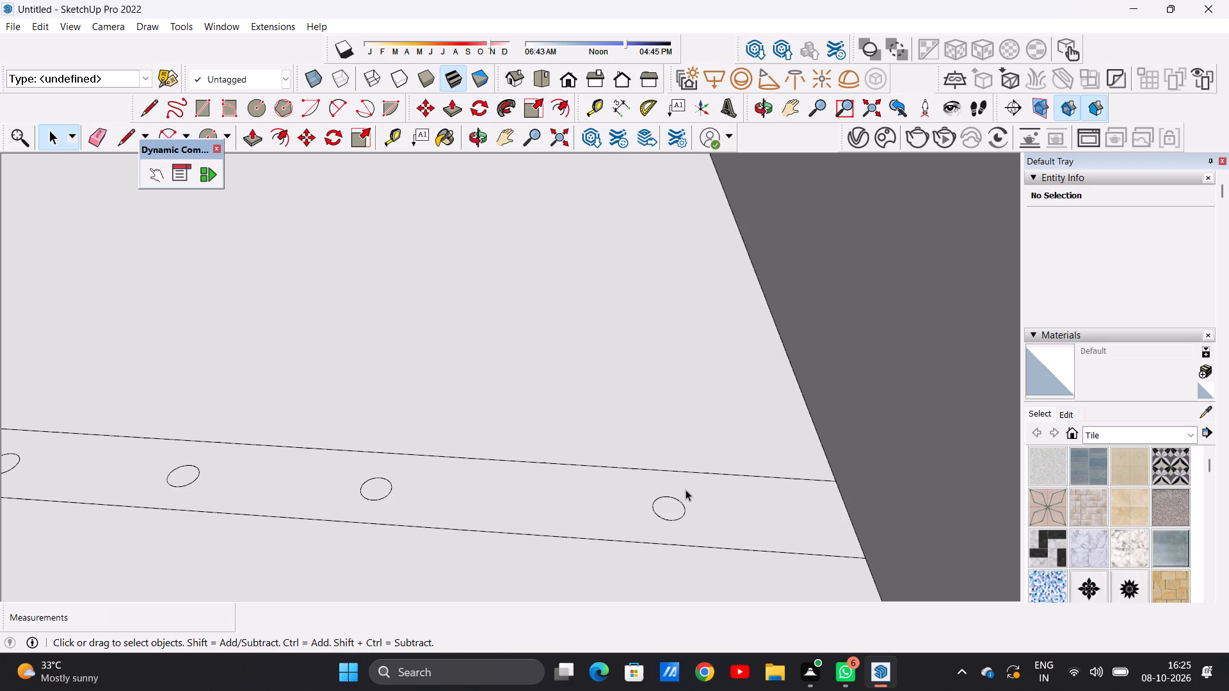
pyautogui.press('p')
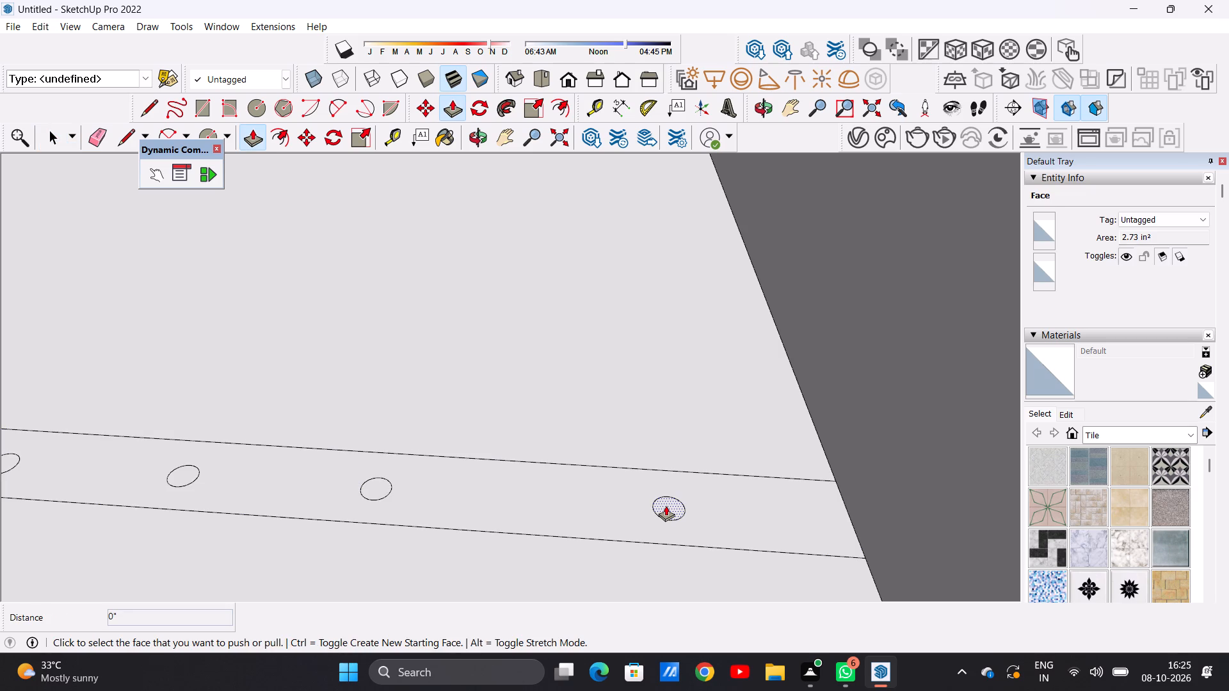
pyautogui.click(666, 505)
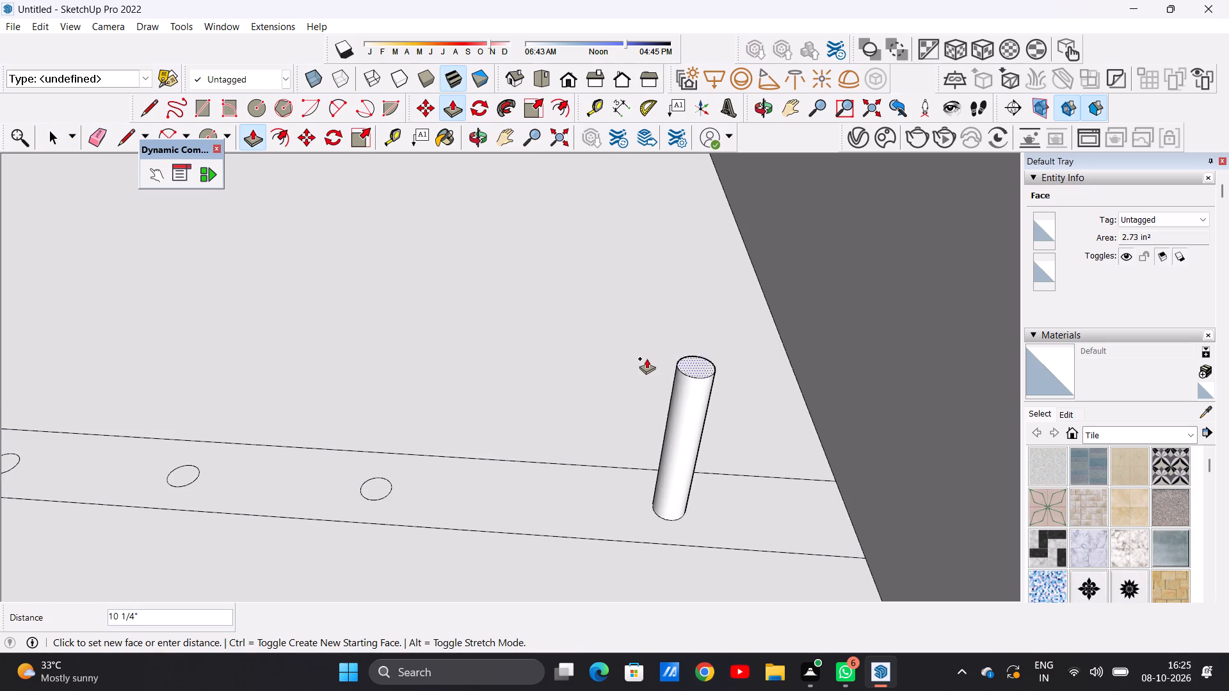
pyautogui.scroll(-14, 647, 358)
pyautogui.scroll(16, 673, 301)
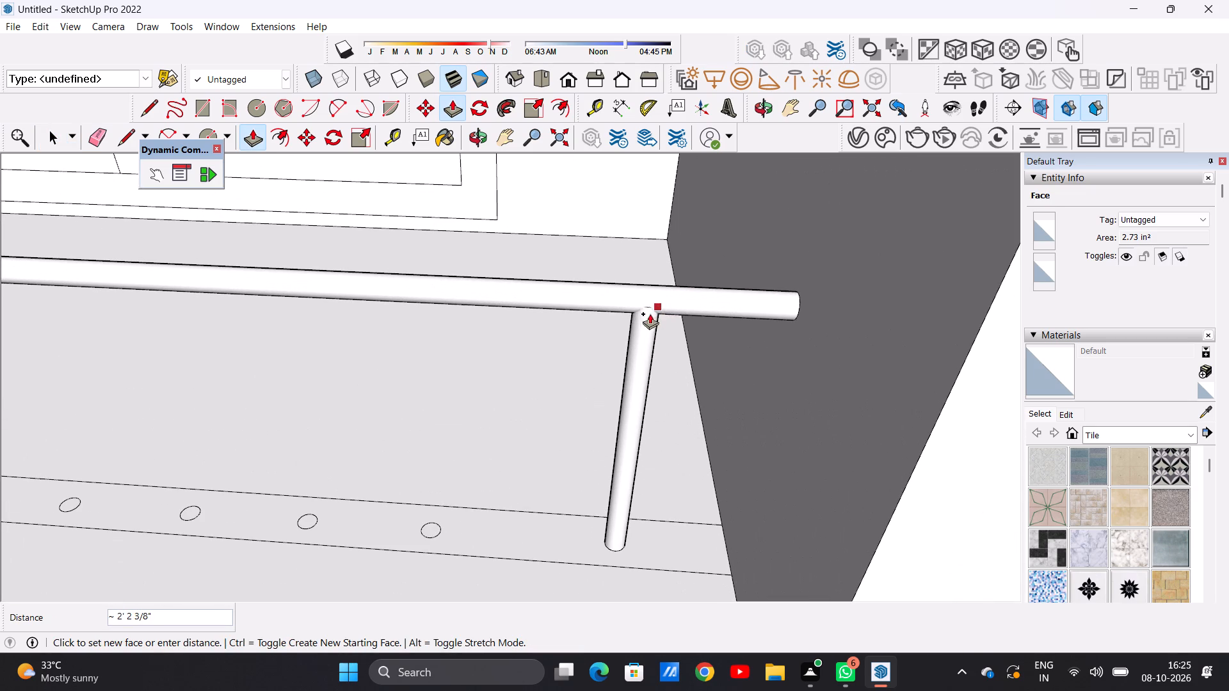
pyautogui.click(646, 296)
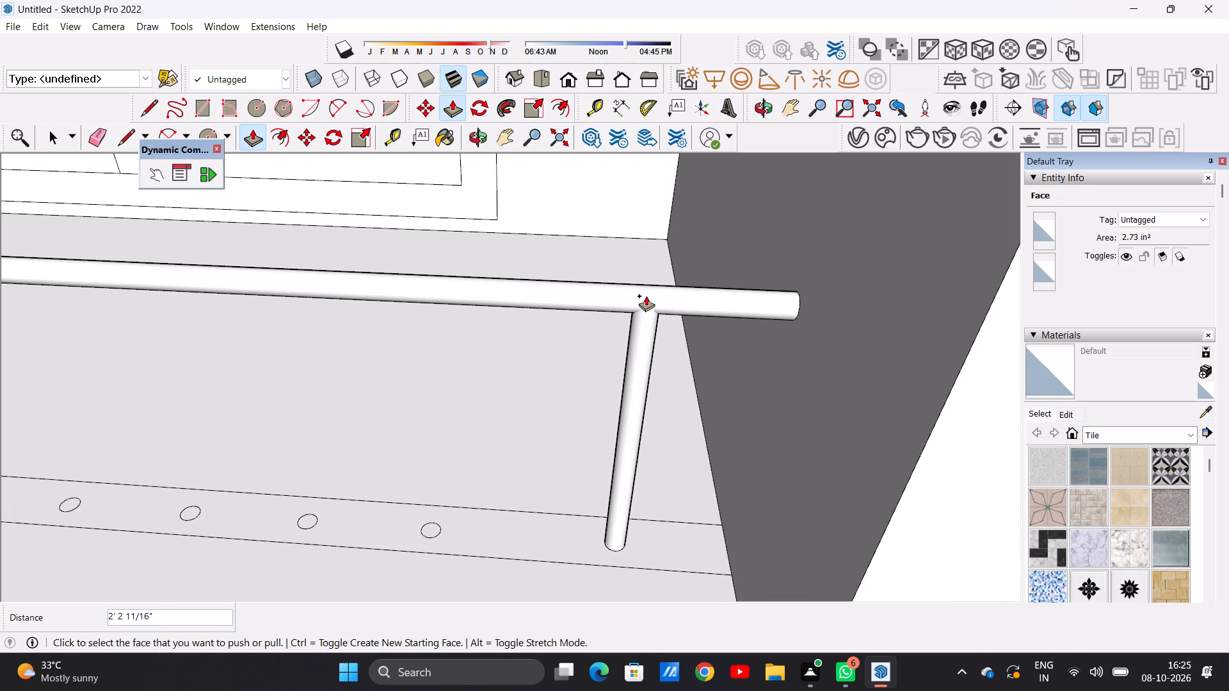
# Push/Pull the next circle along the strip up about 2' 2 15/16" to the top rail to form the second baluster.
pyautogui.scroll(3, 499, 541)
pyautogui.scroll(2, 428, 524)
pyautogui.scroll(-1, 424, 523)
pyautogui.scroll(2, 411, 516)
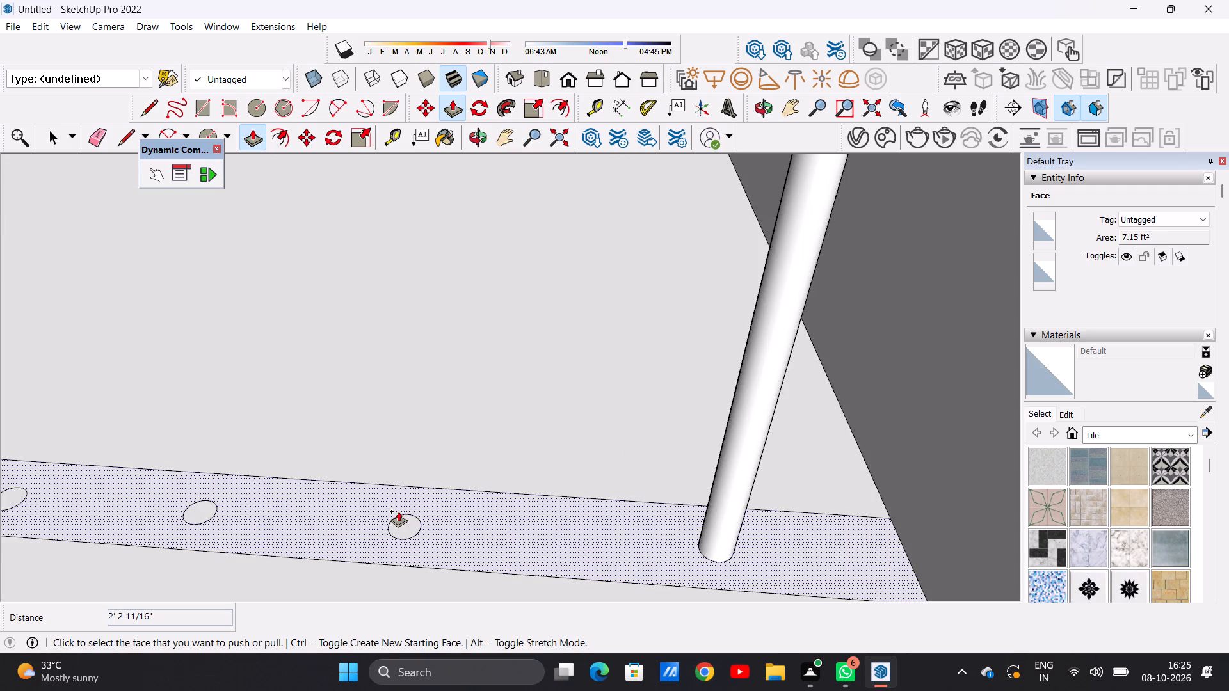
pyautogui.click(399, 529)
pyautogui.scroll(-3, 409, 313)
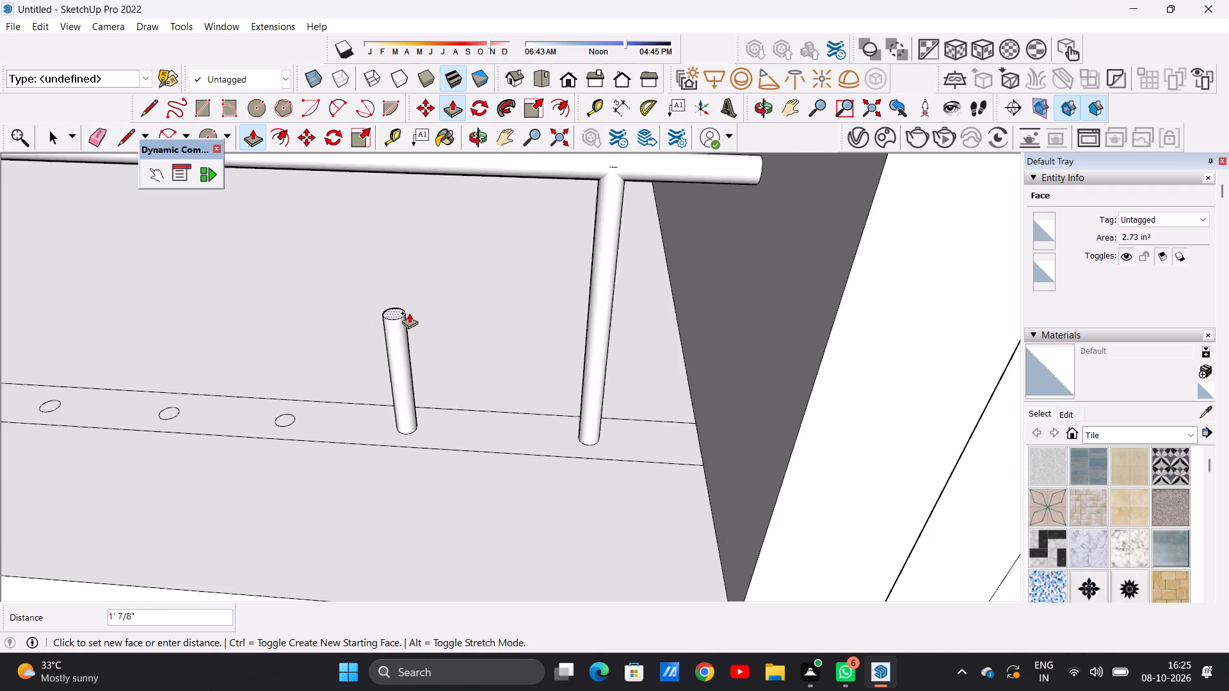
pyautogui.scroll(-17, 409, 313)
pyautogui.scroll(8, 397, 275)
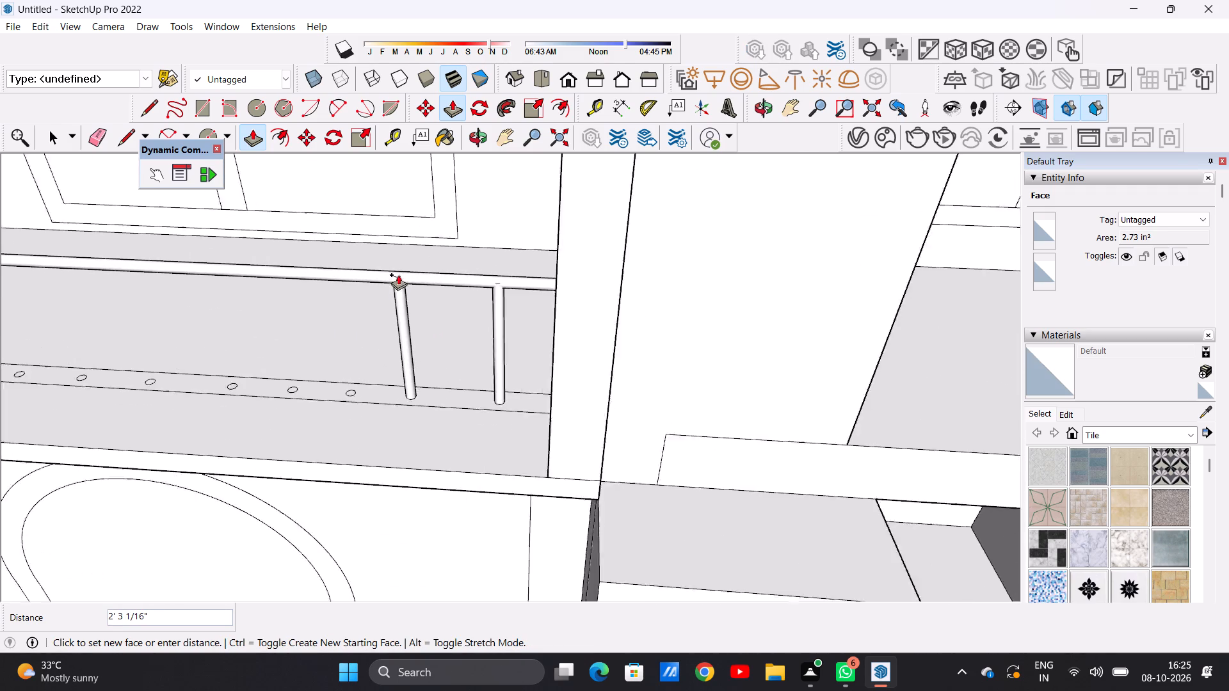
pyautogui.scroll(6, 398, 274)
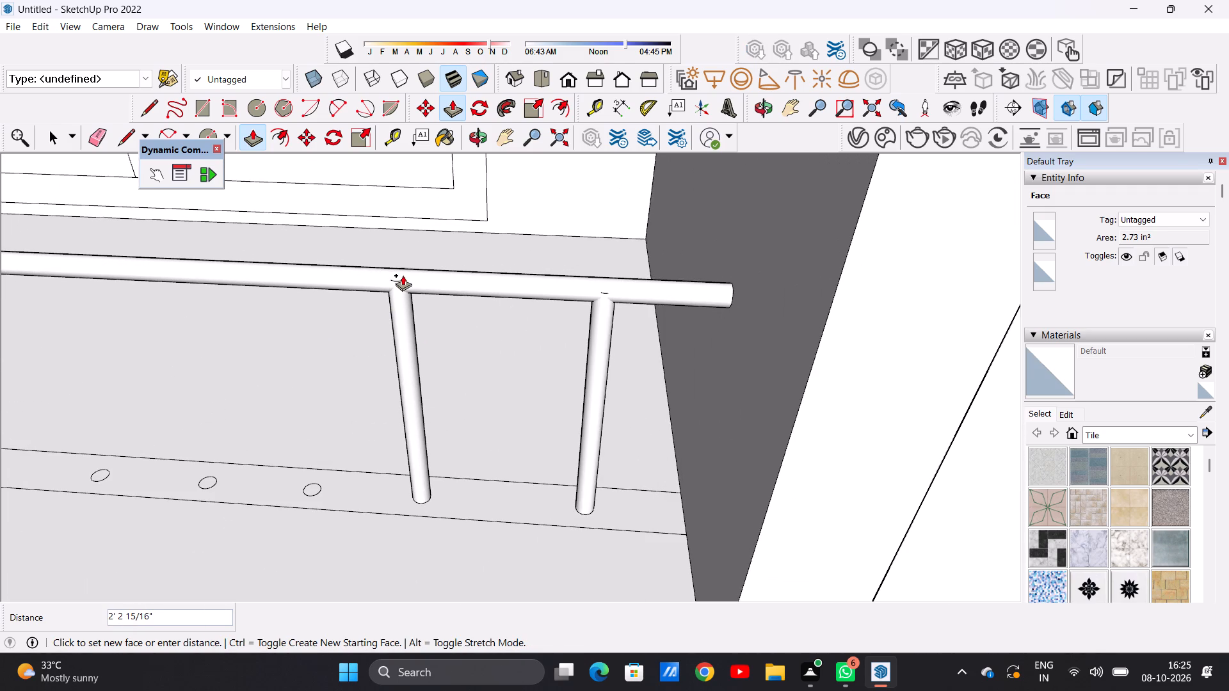
pyautogui.click(403, 275)
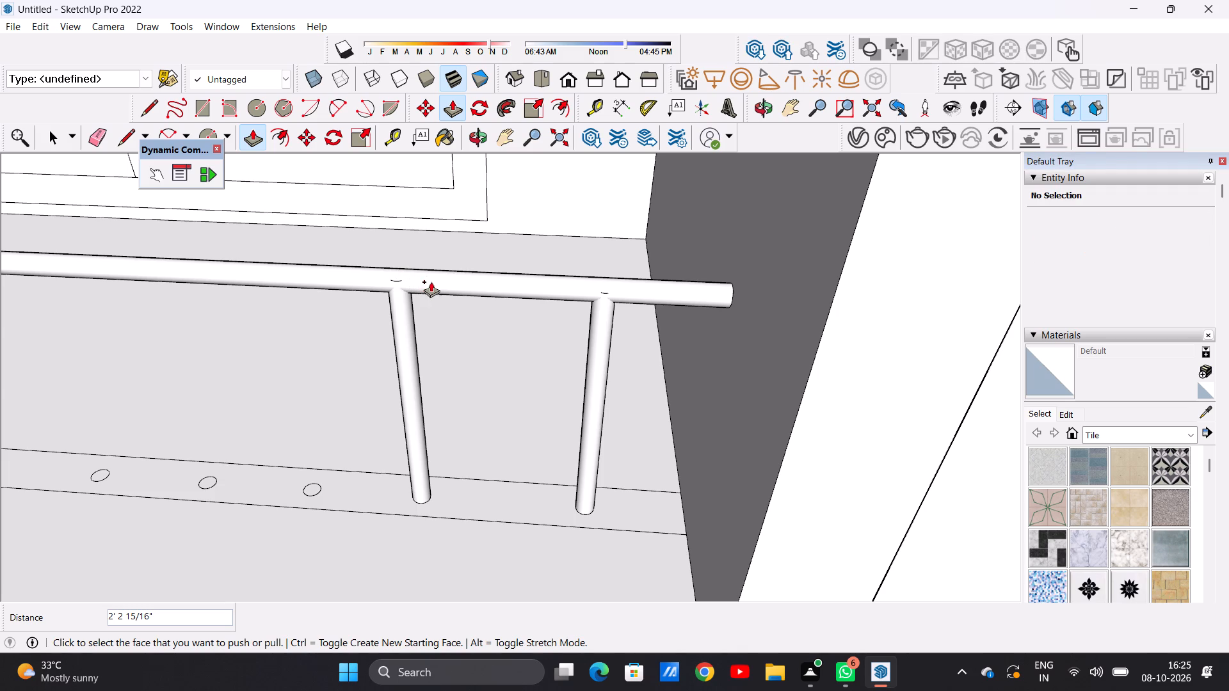
# Push/Pull the circle beside the second baluster up about 2' 2 1/8" into the top rail as the third baluster.
pyautogui.scroll(-17, 412, 320)
pyautogui.moveTo(284, 402); pyautogui.dragTo(335, 425, button='middle')
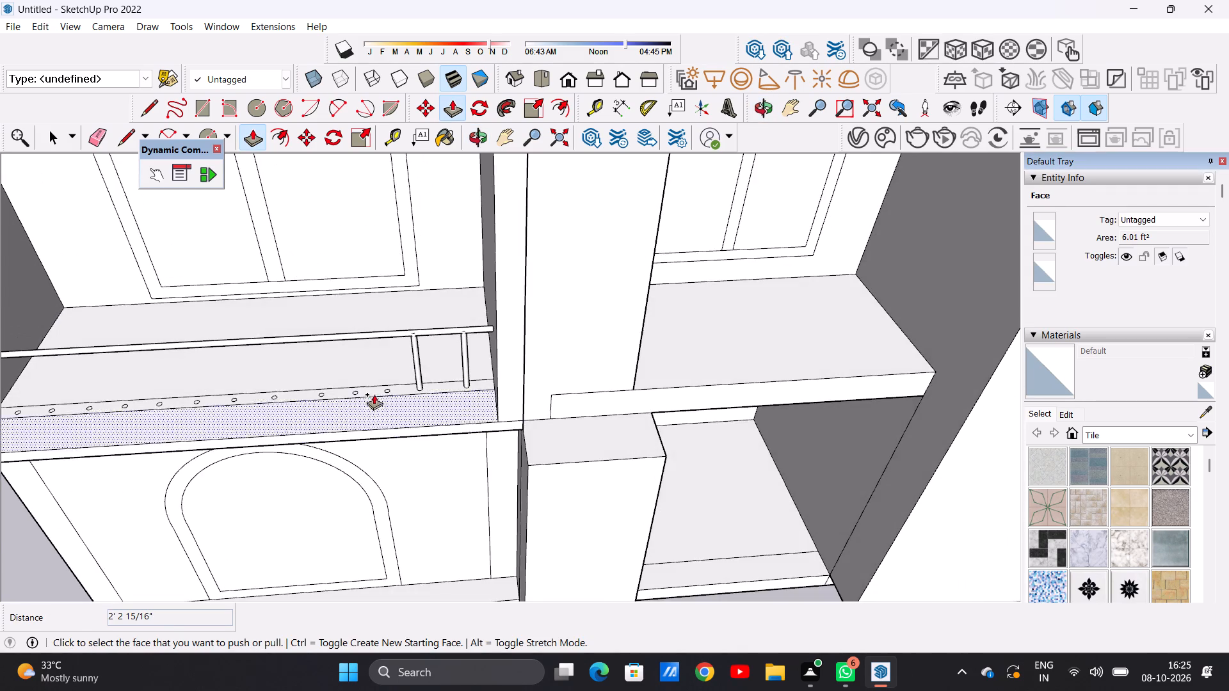
pyautogui.scroll(18, 377, 392)
pyautogui.scroll(-1, 399, 379)
pyautogui.scroll(3, 399, 379)
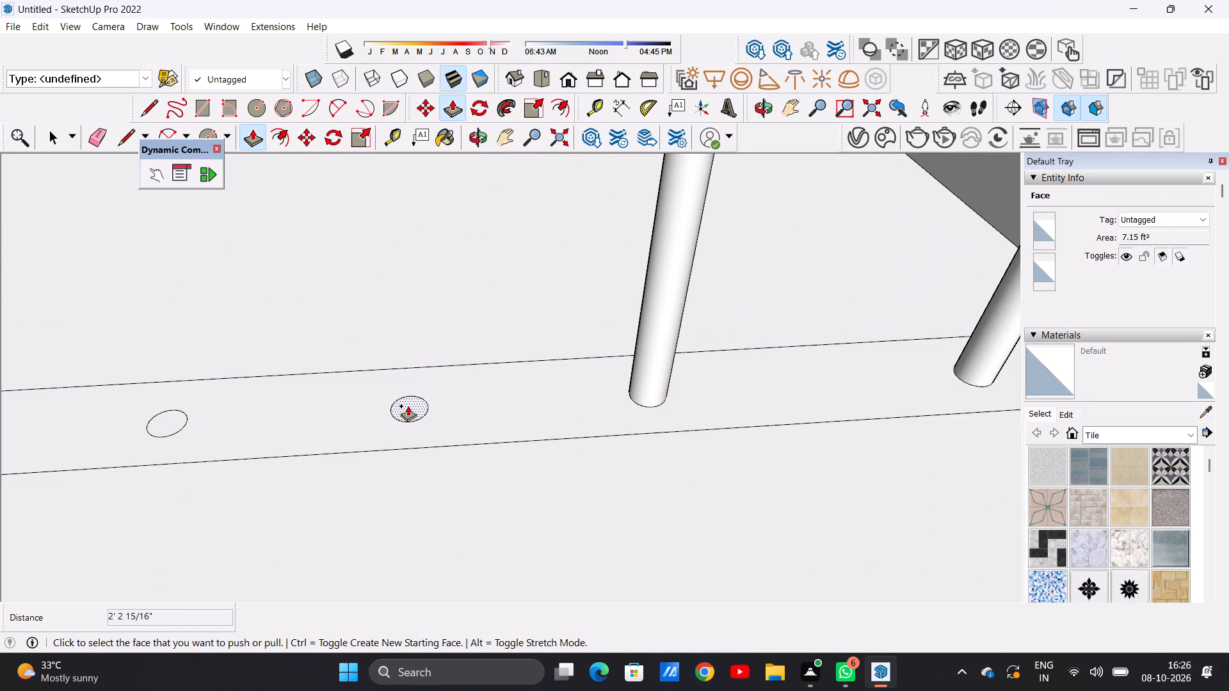
pyautogui.click(408, 406)
pyautogui.scroll(-20, 349, 274)
pyautogui.scroll(-3, 349, 274)
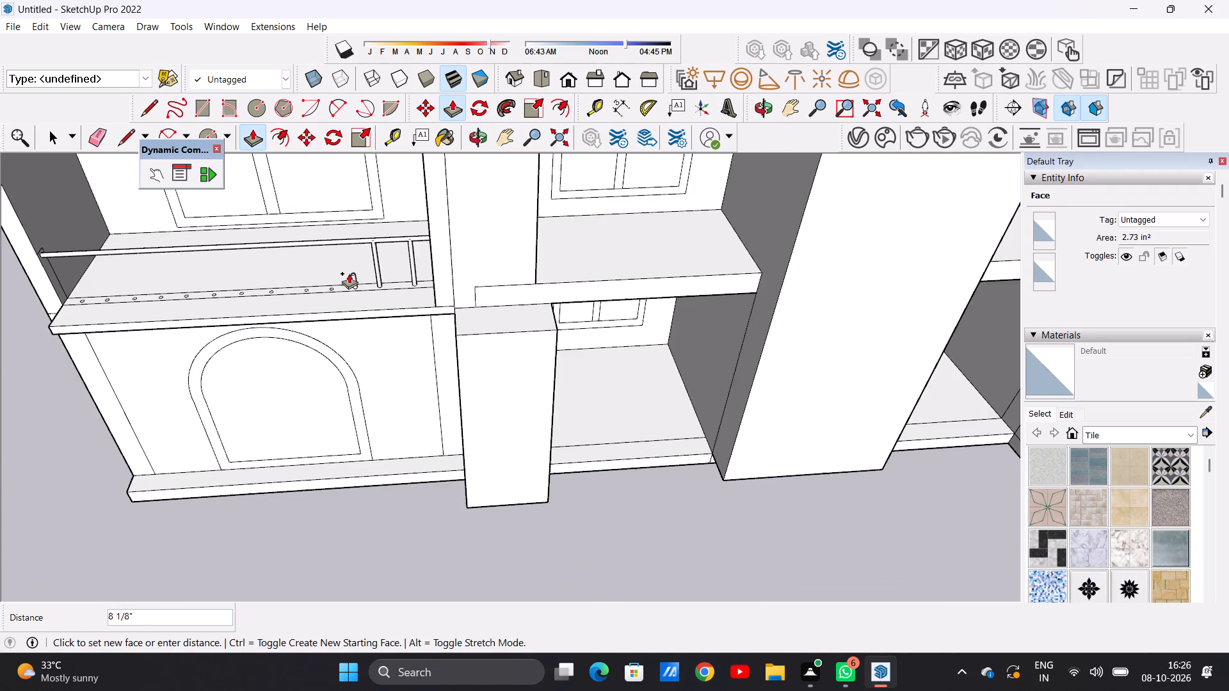
pyautogui.scroll(20, 346, 248)
pyautogui.scroll(-6, 391, 266)
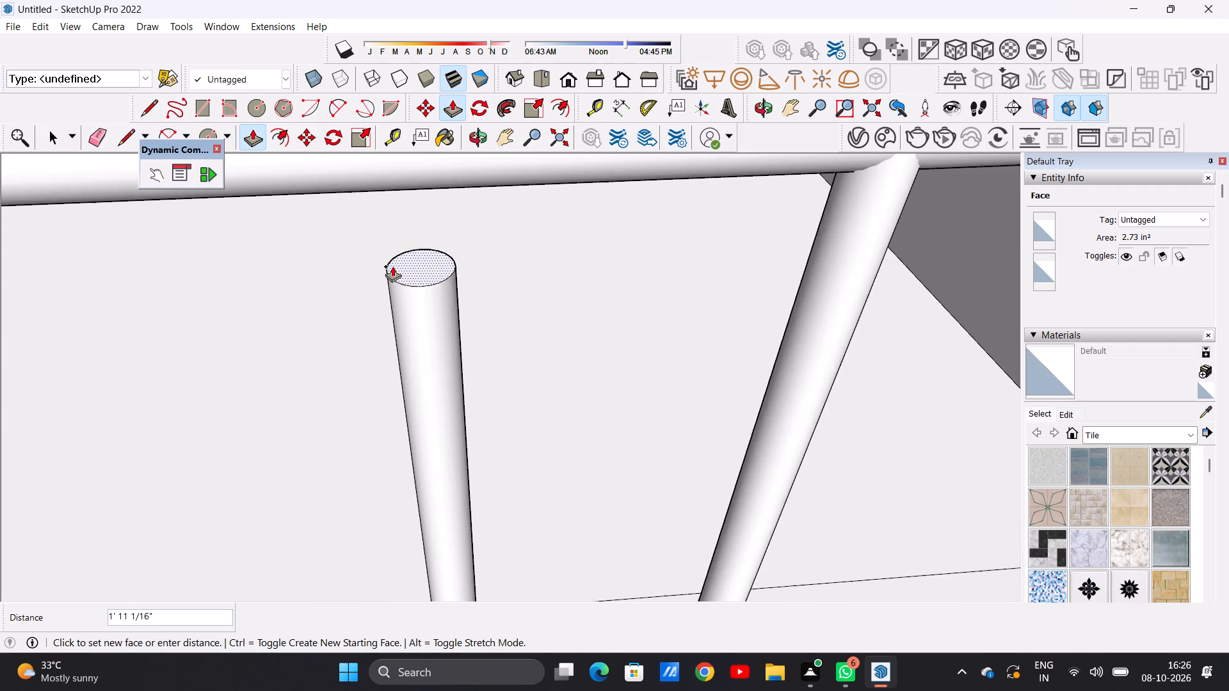
pyautogui.scroll(-4, 392, 266)
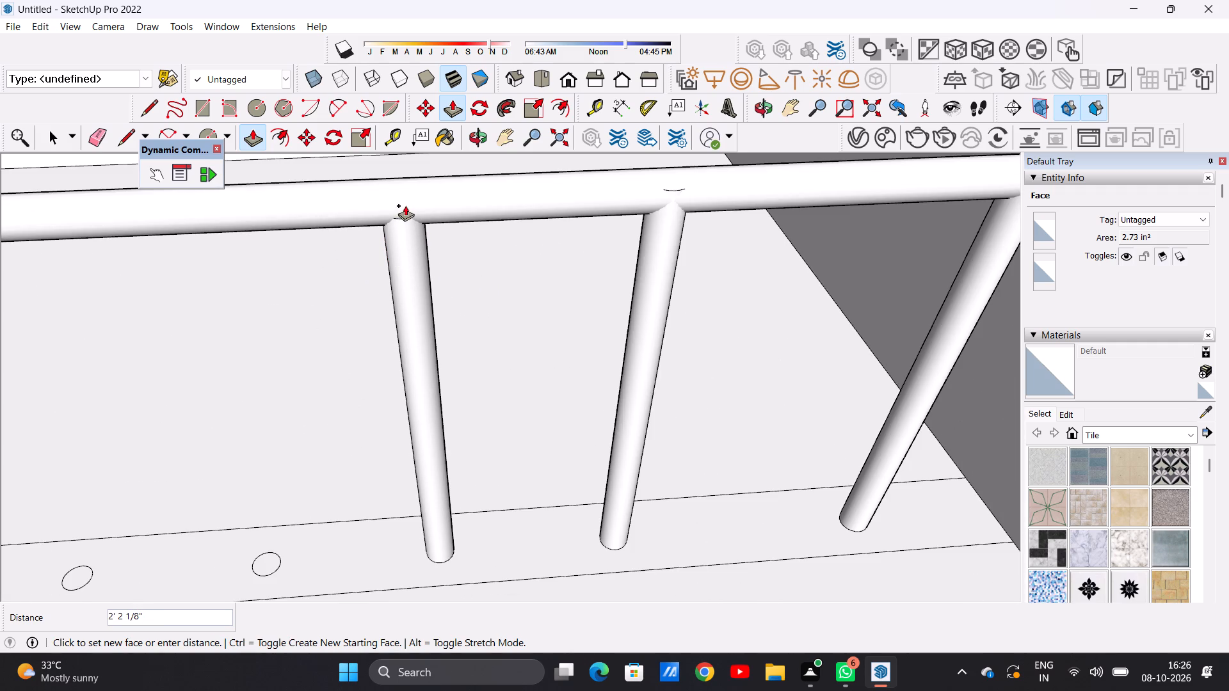
pyautogui.click(405, 205)
# Copy the circle beside the third baluster about 2' 9 1/16" along the strip into the gap between the first two balusters, and clear the selection.
pyautogui.scroll(-8, 439, 253)
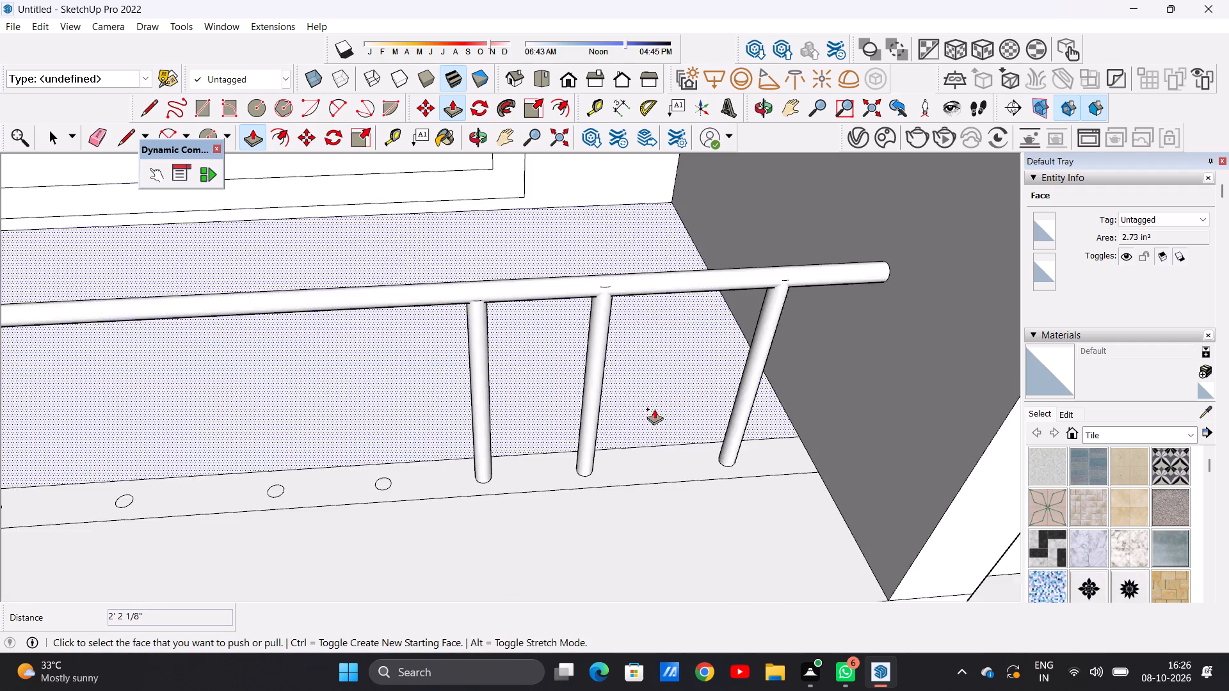
pyautogui.scroll(-7, 654, 409)
pyautogui.moveTo(636, 451); pyautogui.dragTo(576, 326, button='middle')
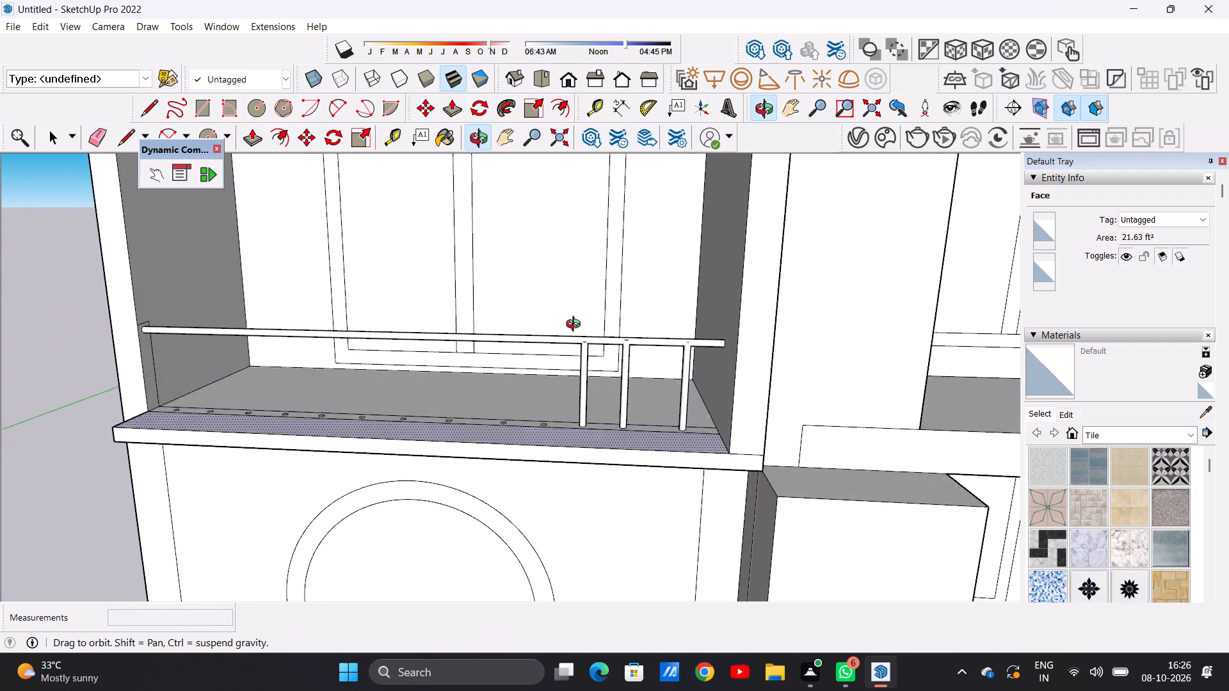
pyautogui.moveTo(576, 326); pyautogui.dragTo(578, 370, button='middle')
pyautogui.scroll(9, 651, 425)
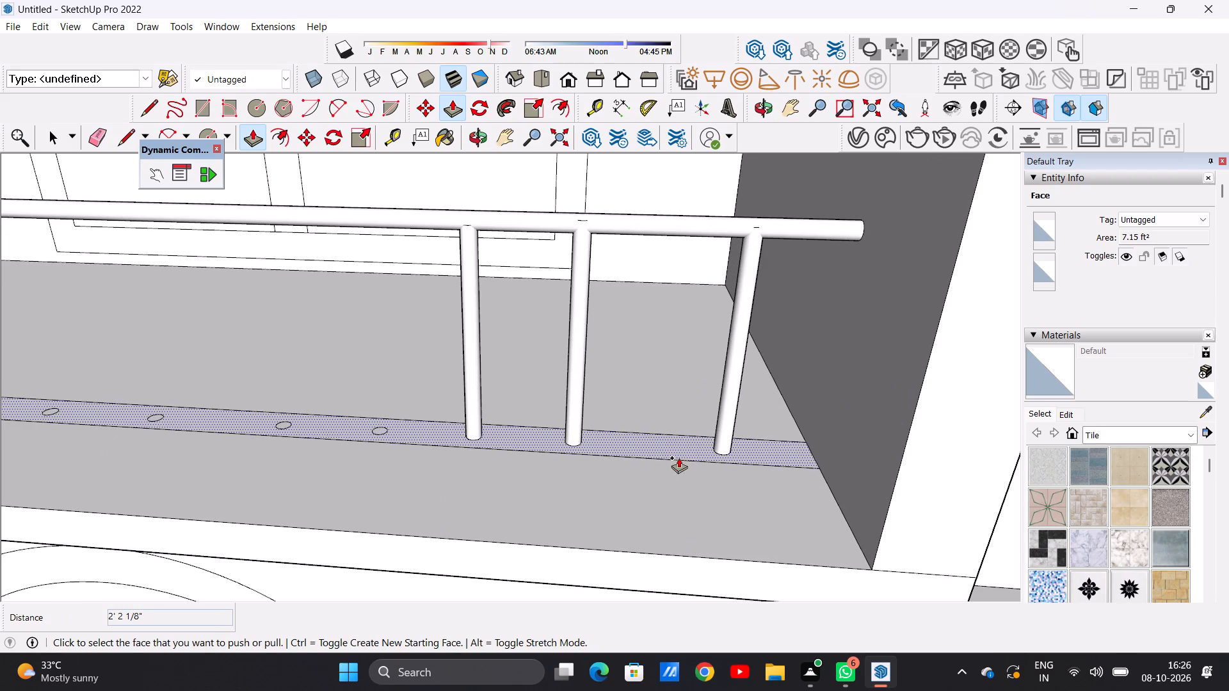
pyautogui.press('space')
pyautogui.moveTo(605, 449); pyautogui.dragTo(606, 541, button='middle')
pyautogui.scroll(7, 447, 467)
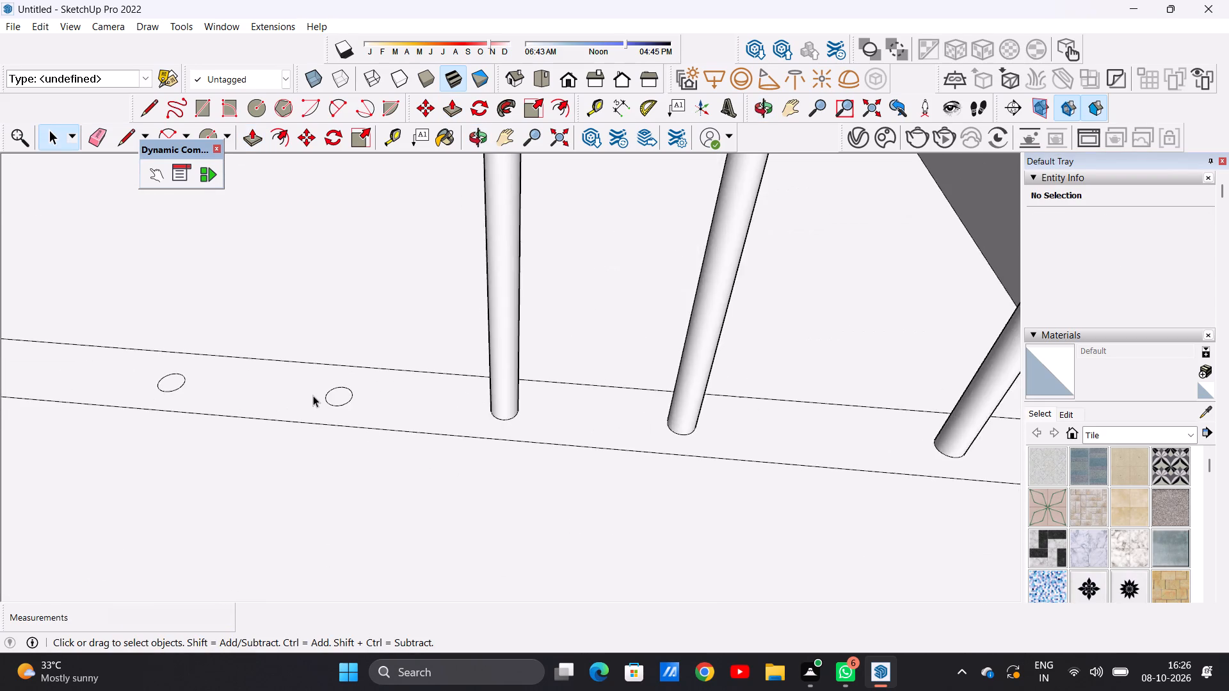
pyautogui.scroll(6, 313, 395)
pyautogui.scroll(-1, 357, 395)
pyautogui.scroll(3, 357, 395)
pyautogui.doubleClick(364, 397)
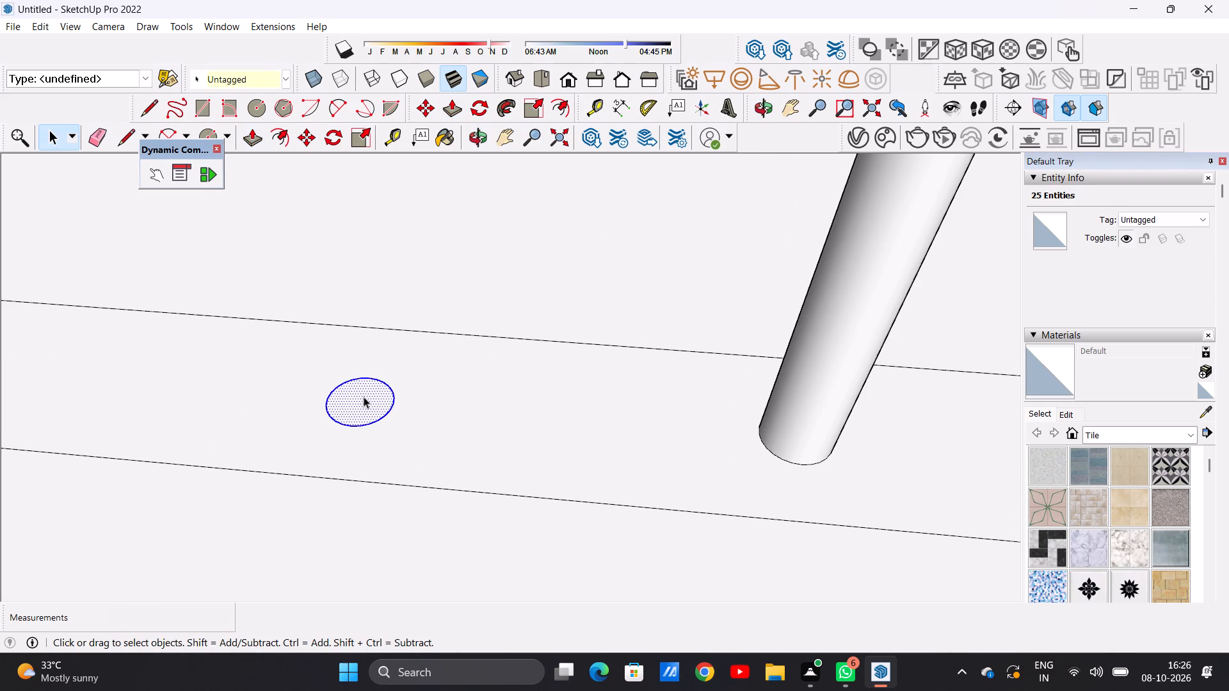
pyautogui.press('m')
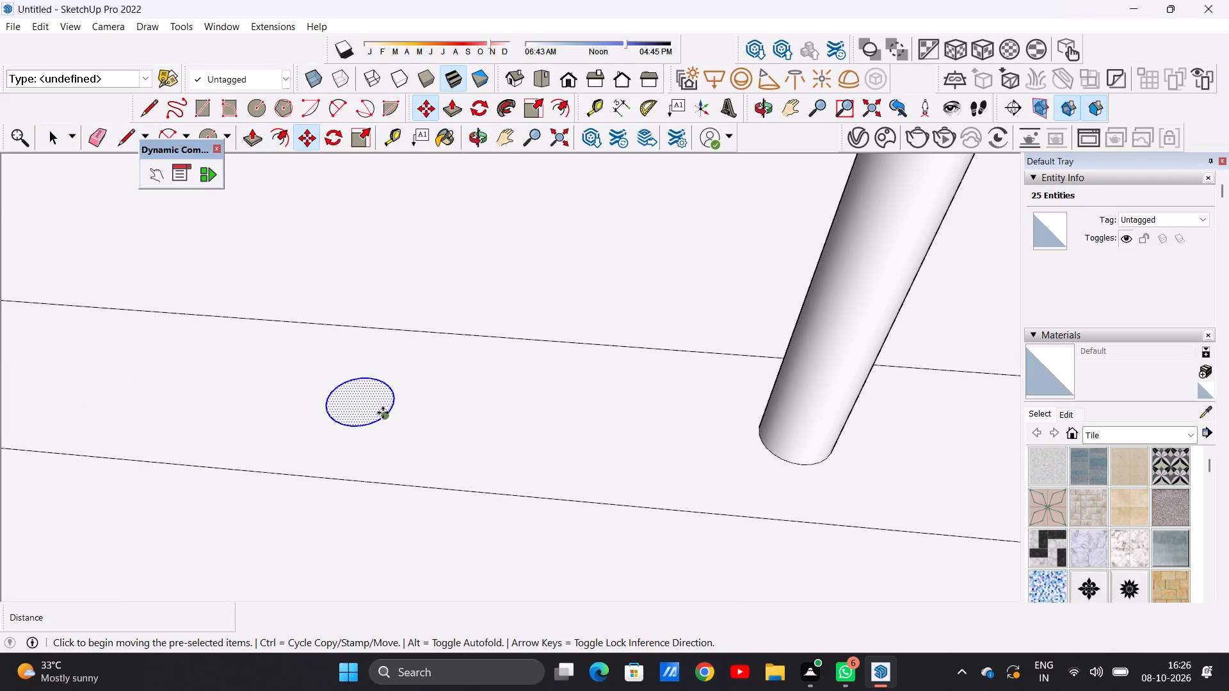
pyautogui.click(383, 413)
pyautogui.scroll(-7, 498, 422)
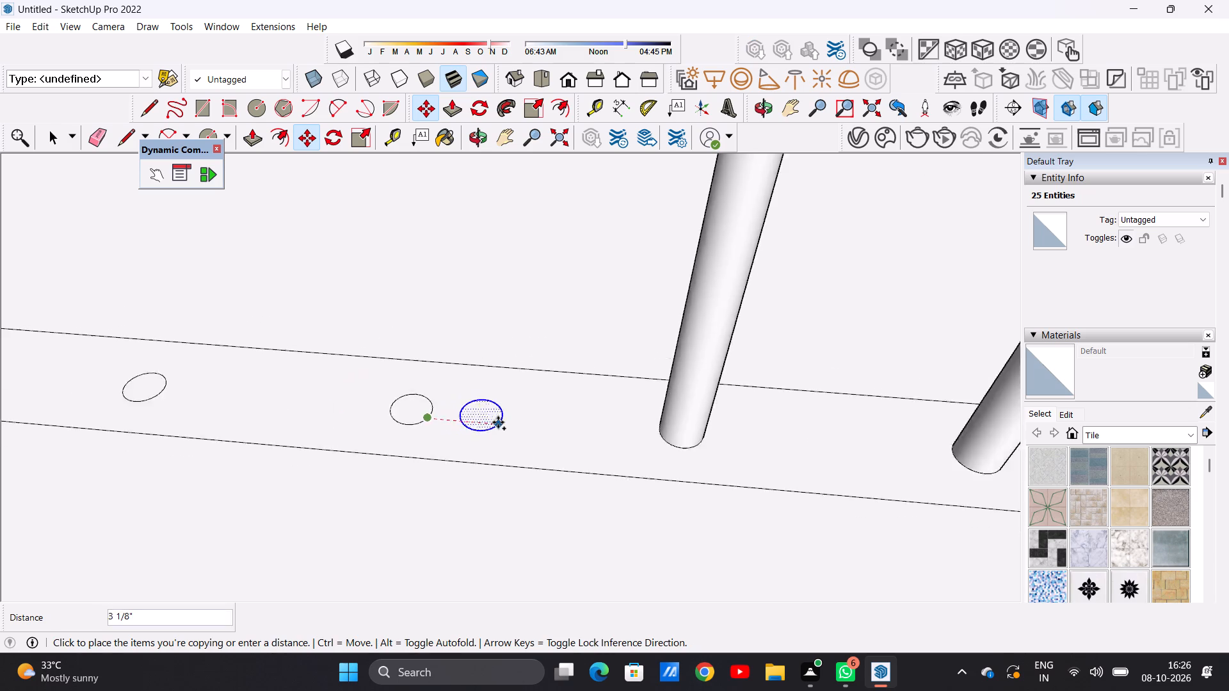
pyautogui.scroll(-2, 498, 422)
pyautogui.scroll(-8, 672, 432)
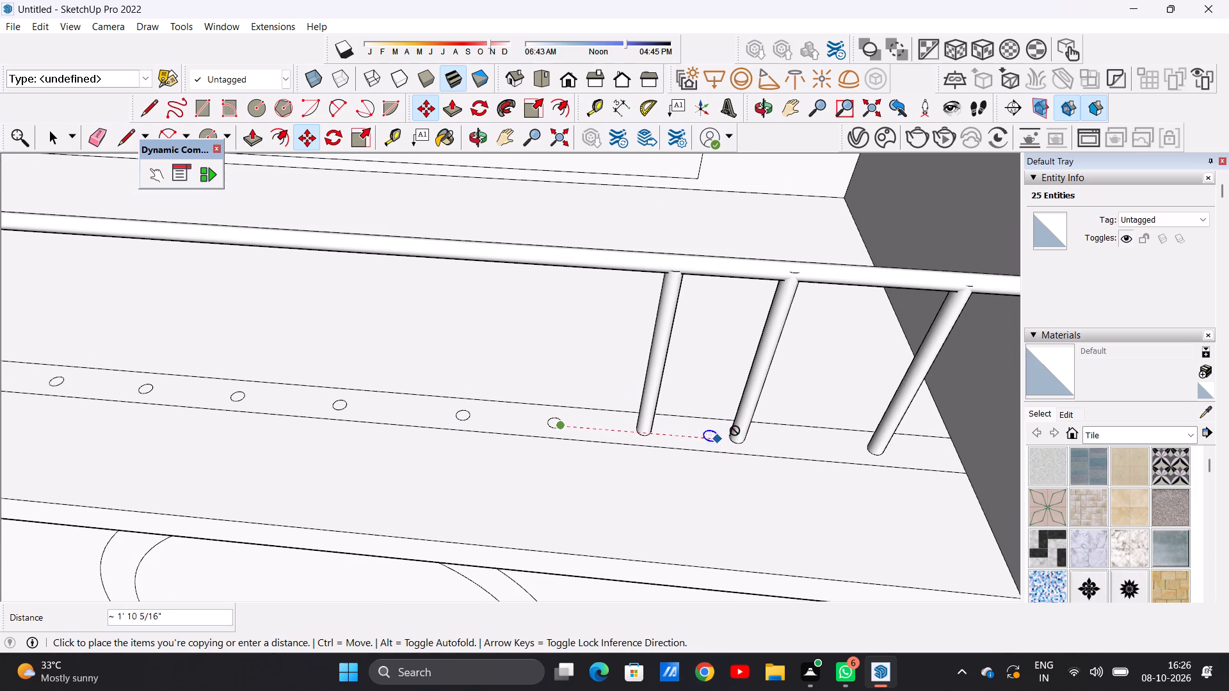
pyautogui.scroll(8, 823, 444)
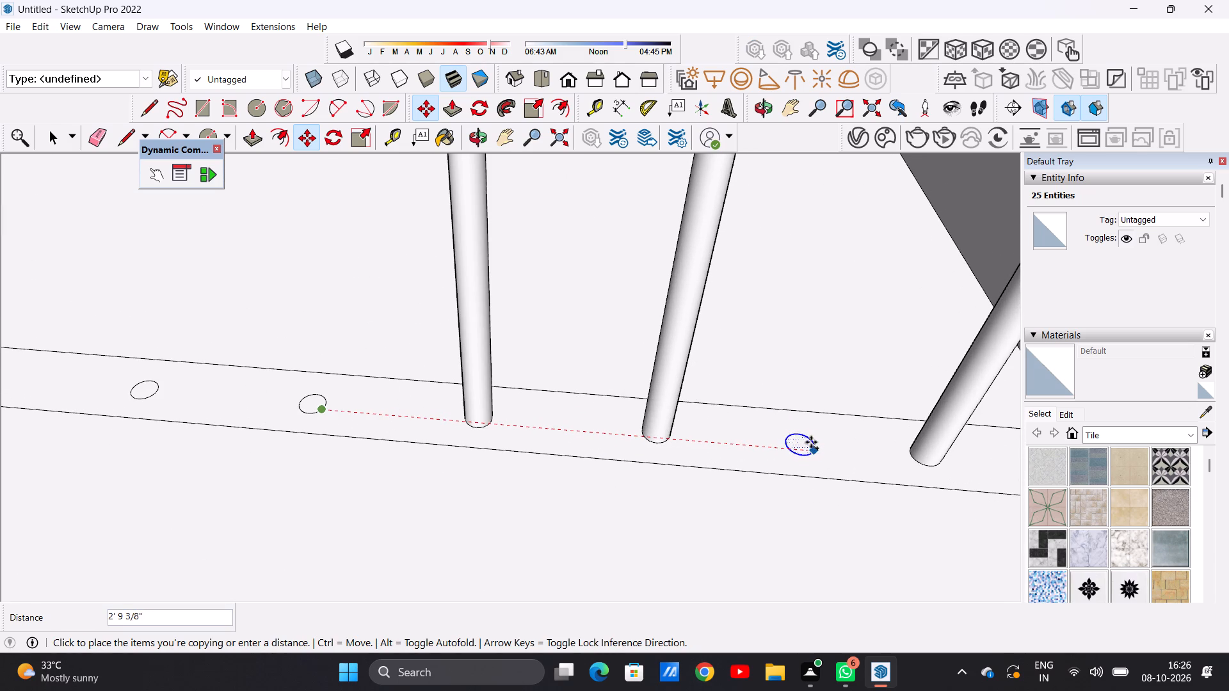
pyautogui.click(809, 442)
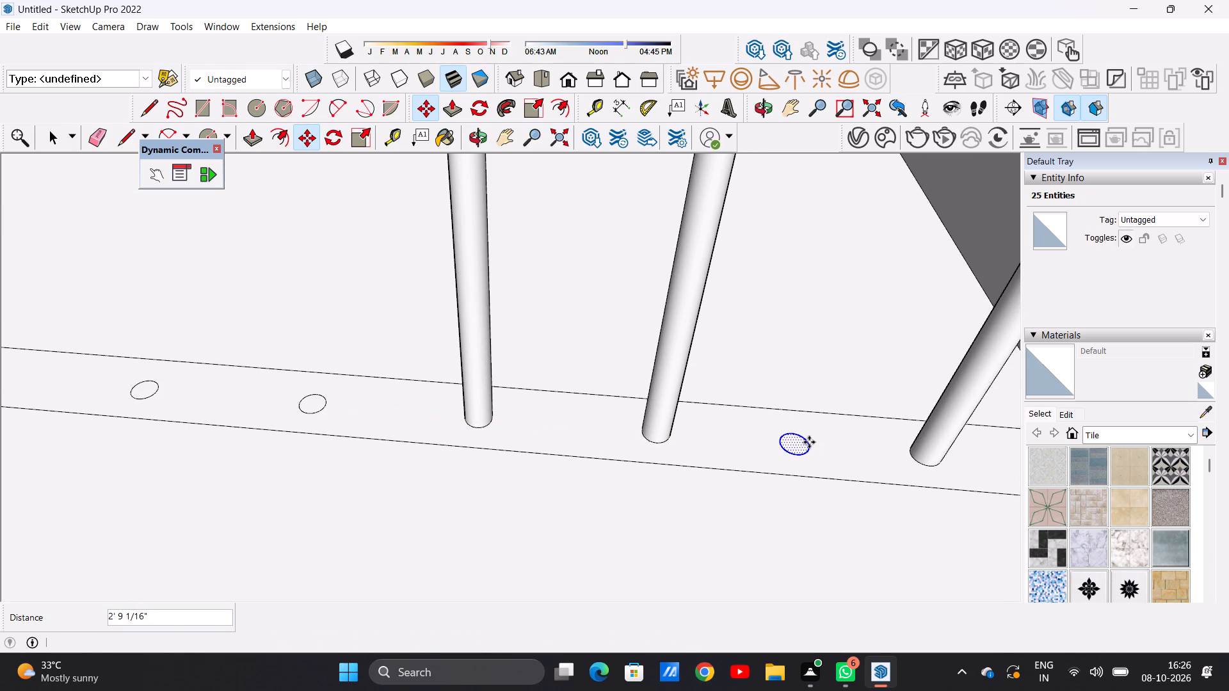
pyautogui.press('space')
pyautogui.scroll(-18, 820, 470)
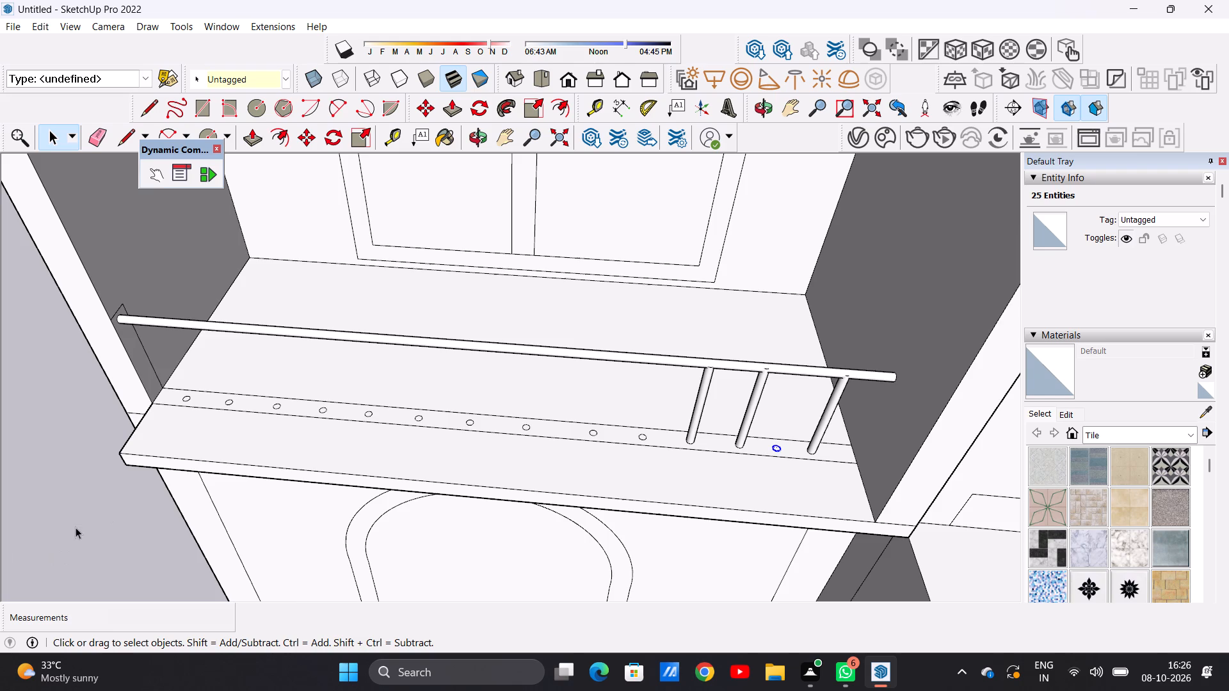
pyautogui.click(108, 468)
# Push/Pull the copied circle between the first two balusters up about 2' 2 5/8" into the top rail.
pyautogui.scroll(6, 801, 422)
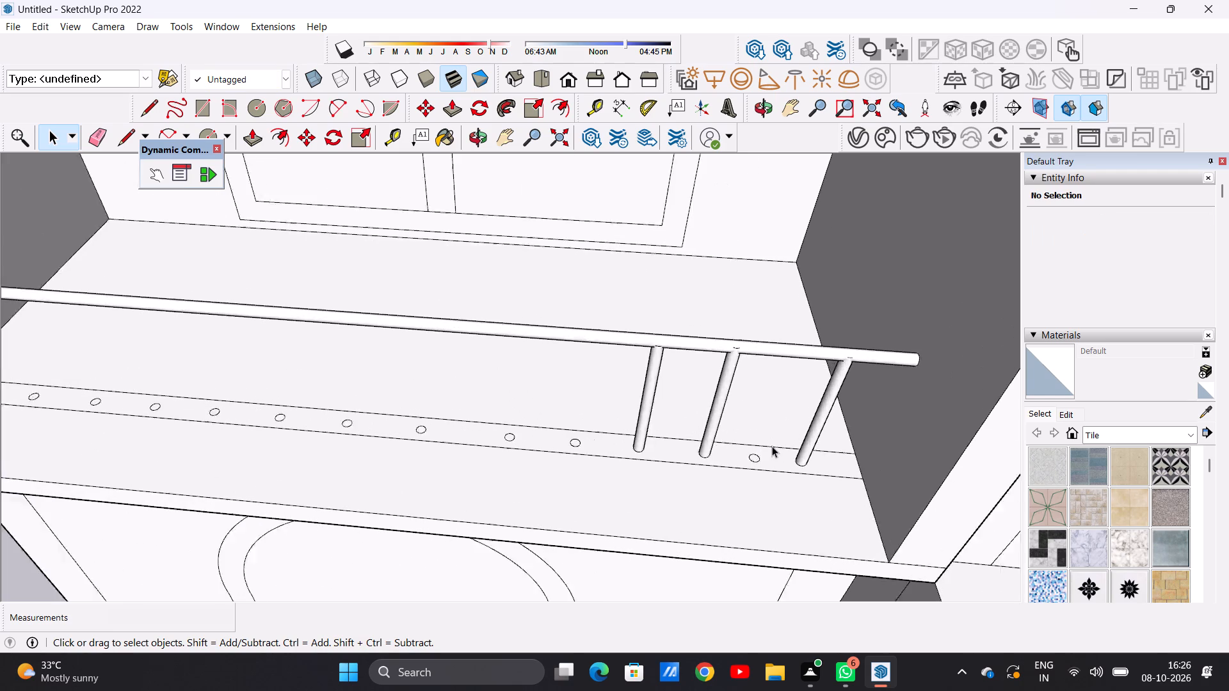
pyautogui.scroll(11, 772, 446)
pyautogui.scroll(-1, 767, 461)
pyautogui.scroll(4, 767, 463)
pyautogui.press('p')
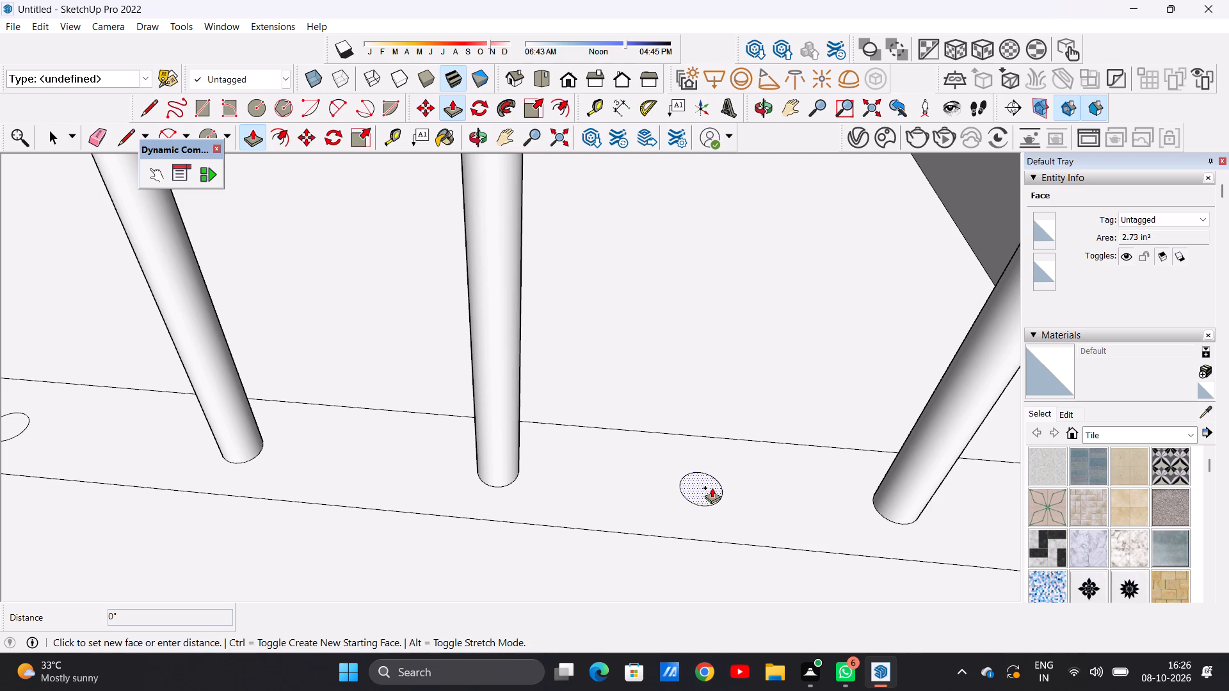
pyautogui.click(712, 488)
pyautogui.scroll(-20, 750, 390)
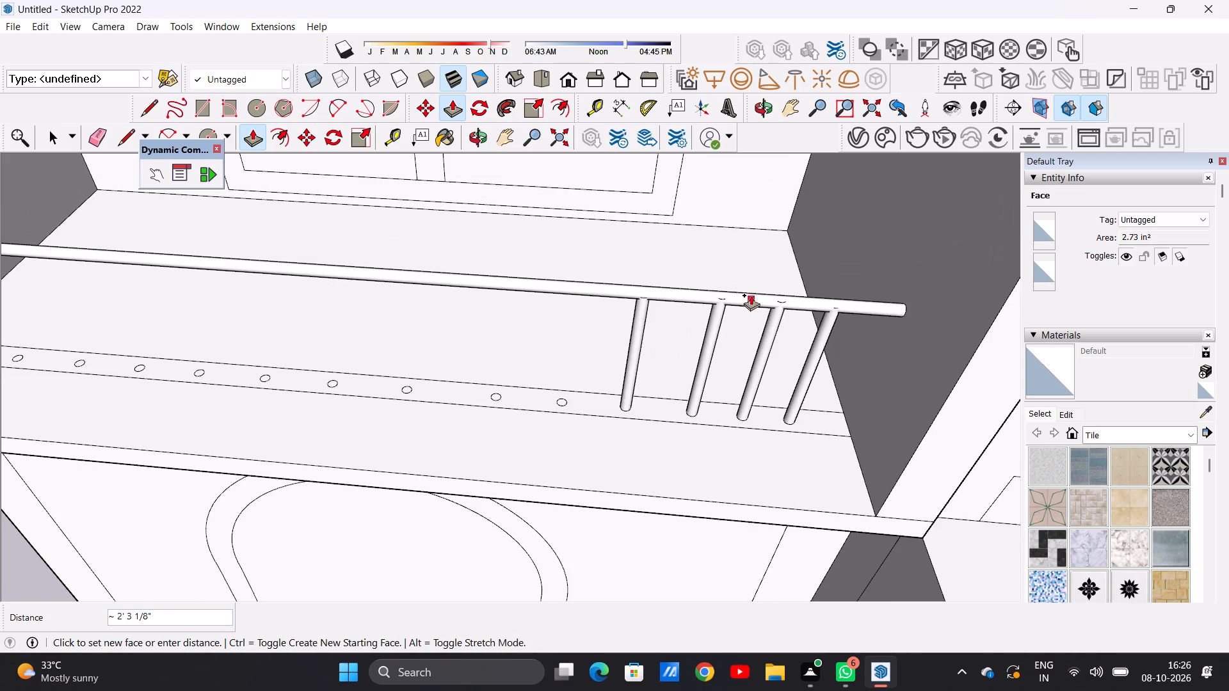
pyautogui.scroll(17, 765, 297)
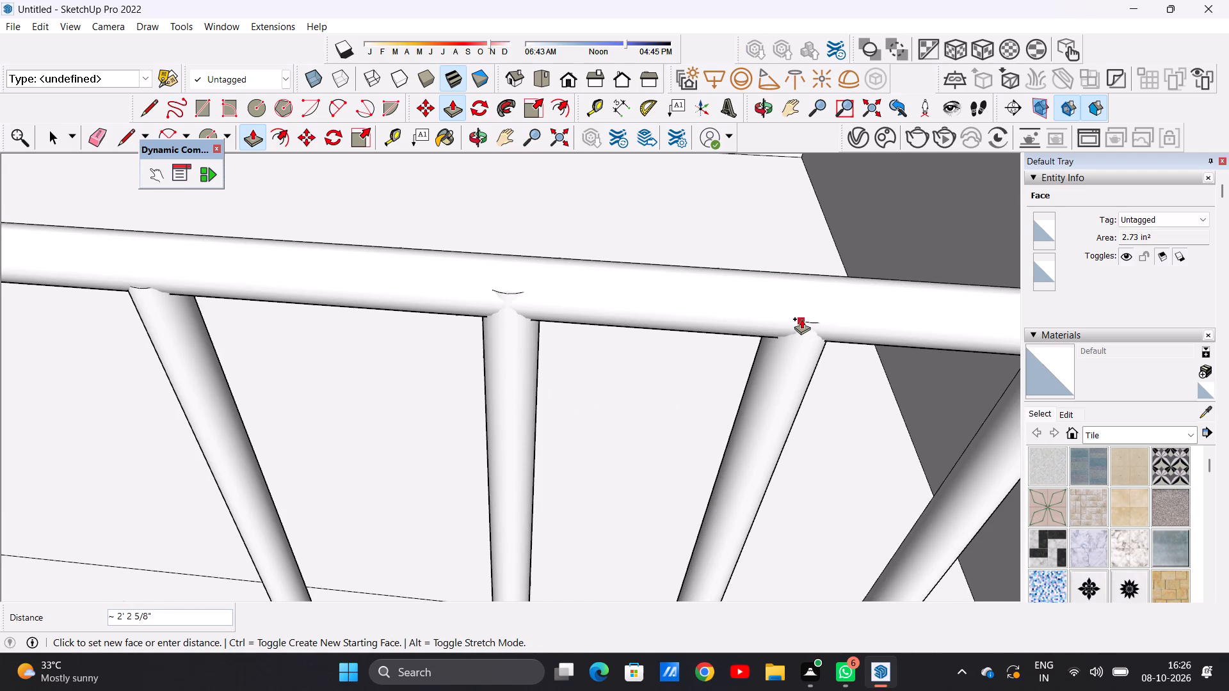
pyautogui.click(801, 319)
# Push/Pull the nearest remaining circle beside the row of balusters up about 2' 2 5/16" into the top rail.
pyautogui.scroll(-11, 828, 348)
pyautogui.scroll(9, 591, 427)
pyautogui.scroll(-1, 561, 448)
pyautogui.scroll(7, 561, 448)
pyautogui.scroll(-1, 561, 448)
pyautogui.click(570, 460)
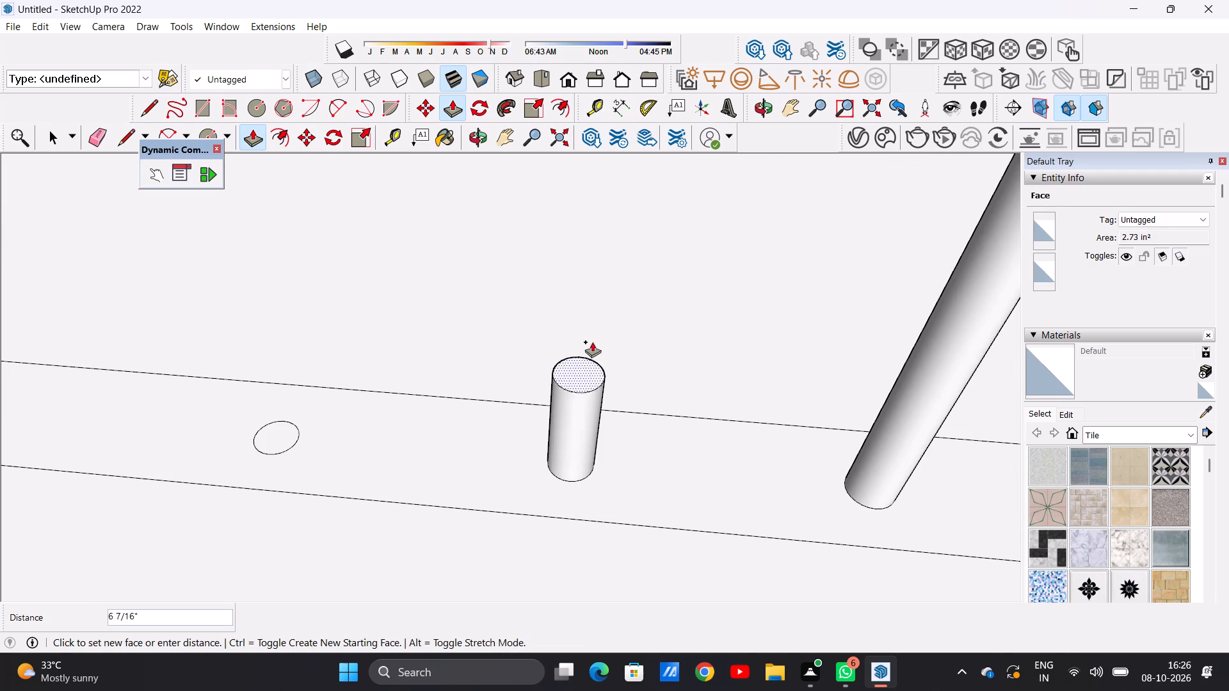
pyautogui.scroll(-20, 592, 342)
pyautogui.scroll(-4, 592, 342)
pyautogui.scroll(2, 594, 278)
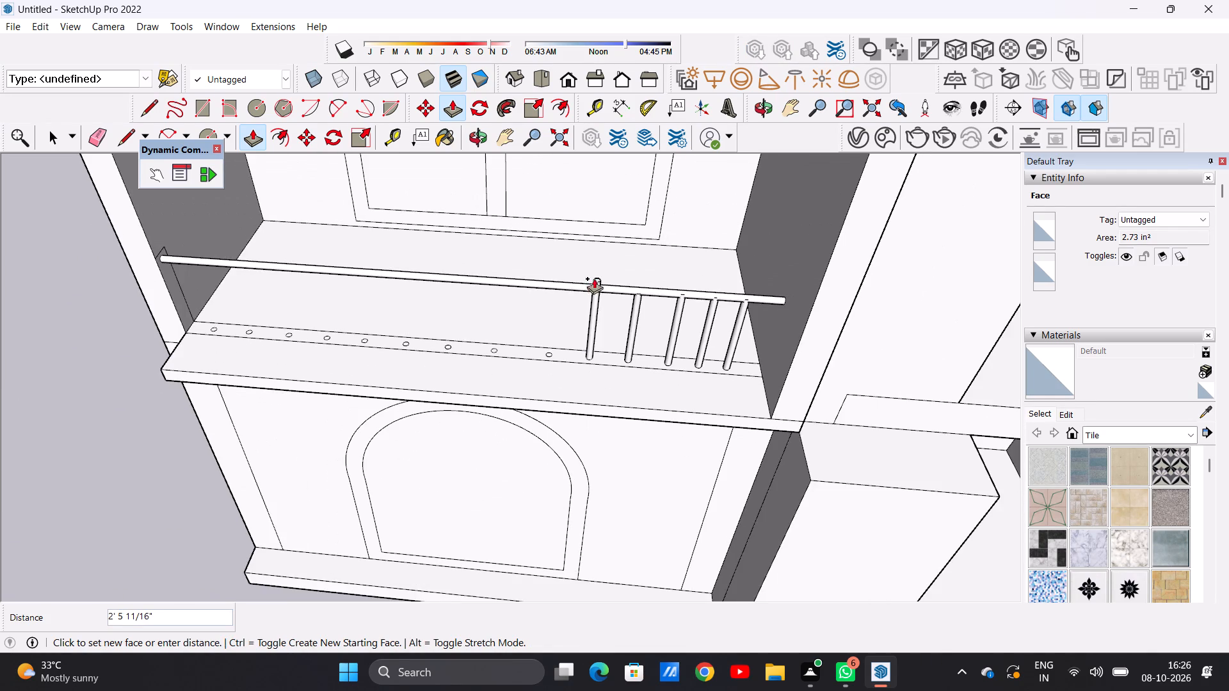
pyautogui.scroll(17, 594, 278)
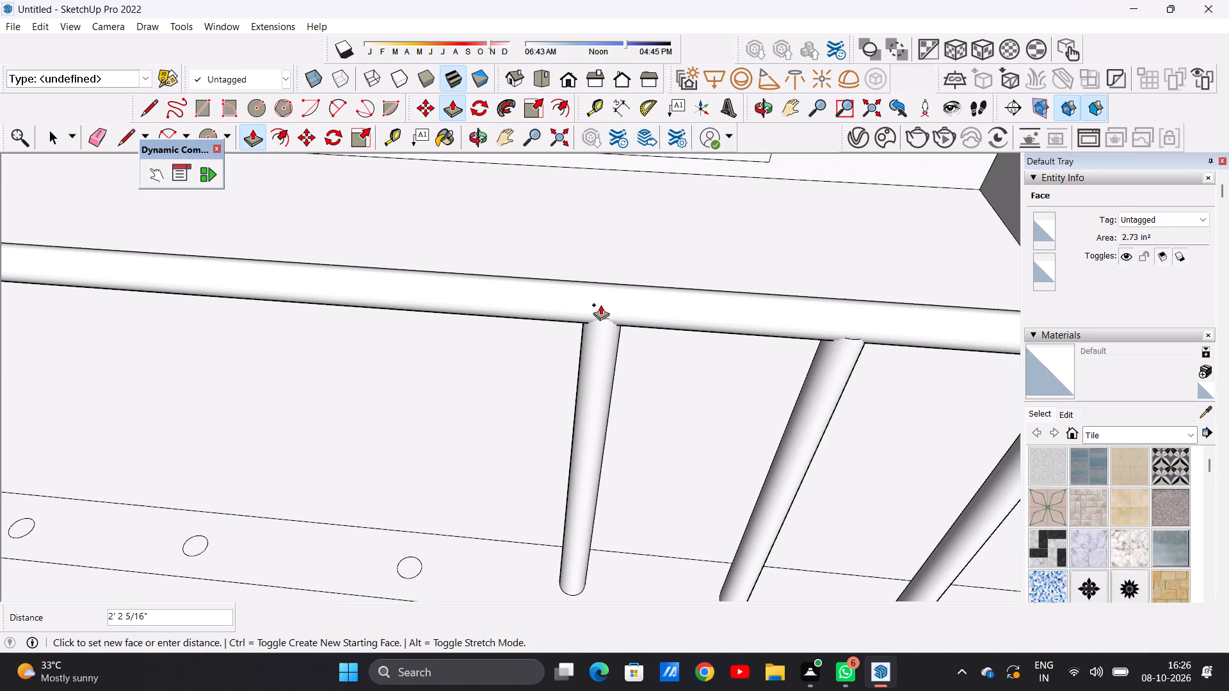
pyautogui.click(600, 305)
# Raise the following circle along the strip about 2' 2 5/16" into the top rail with Push/Pull as the sixth baluster.
pyautogui.scroll(-4, 622, 345)
pyautogui.scroll(13, 486, 483)
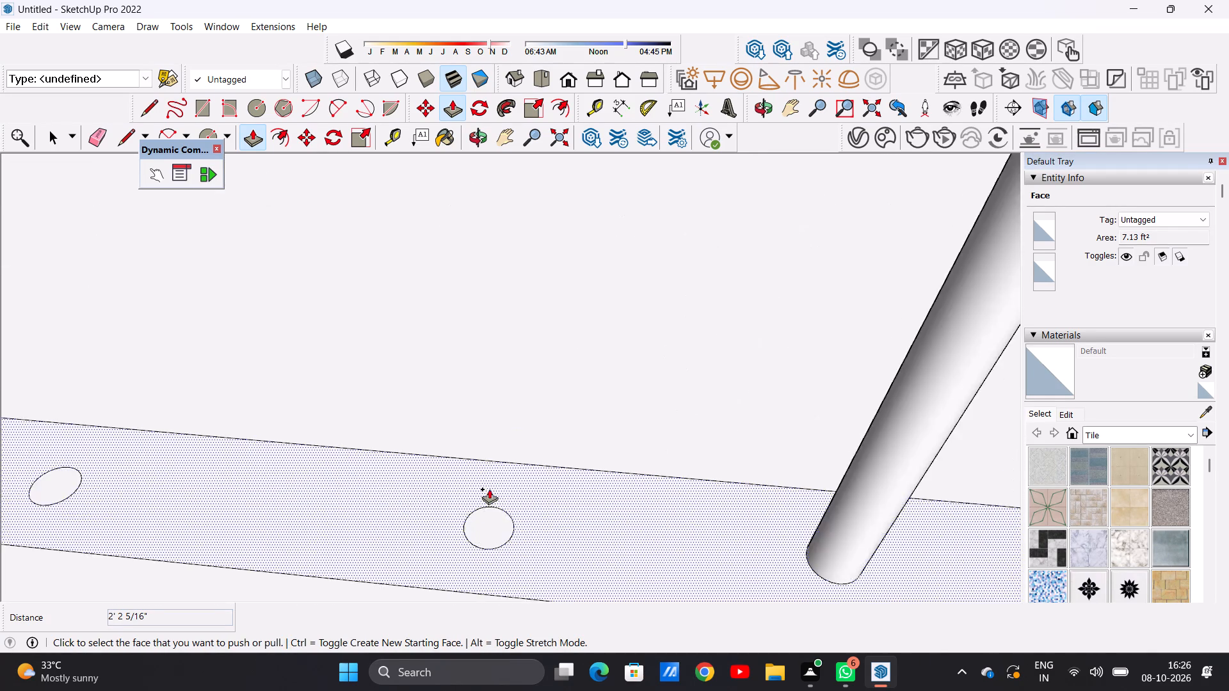
pyautogui.scroll(4, 489, 489)
pyautogui.click(491, 537)
pyautogui.scroll(-10, 510, 403)
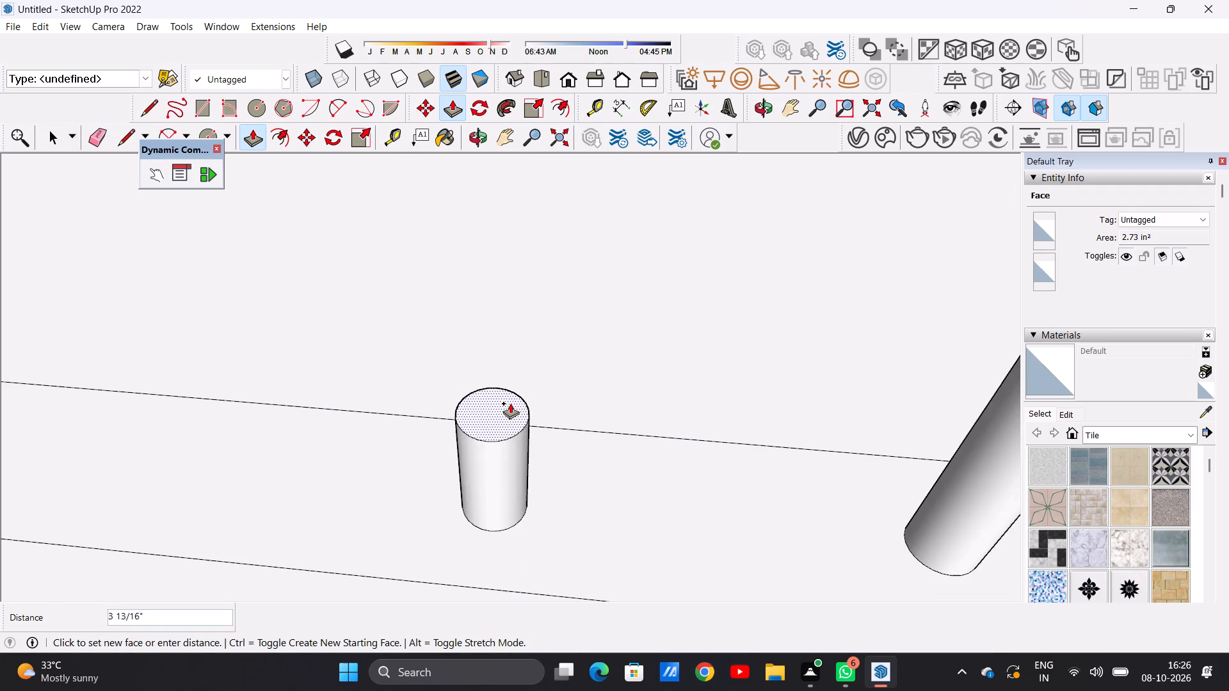
pyautogui.scroll(-17, 510, 403)
pyautogui.scroll(9, 516, 314)
pyautogui.scroll(-1, 501, 318)
pyautogui.scroll(5, 501, 318)
pyautogui.scroll(-1, 499, 324)
pyautogui.scroll(2, 499, 324)
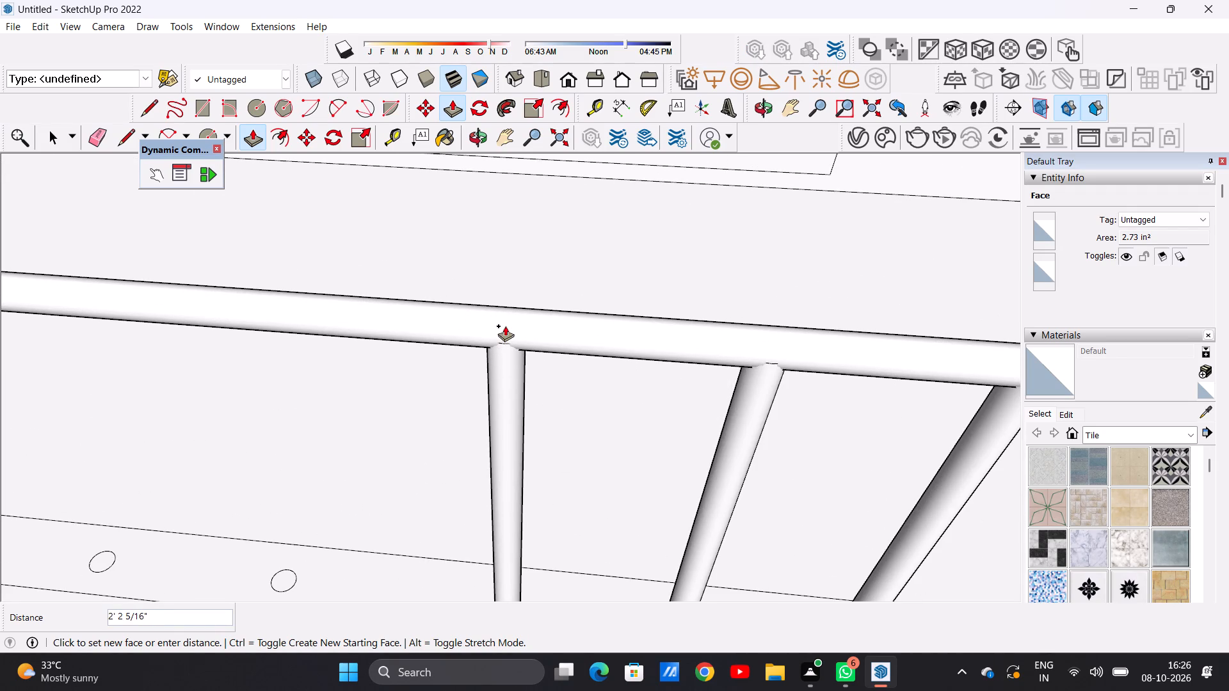
pyautogui.click(505, 326)
# Push/Pull the circle beside the sixth baluster up about 2' 2 9/16" into the top rail as the seventh baluster.
pyautogui.scroll(-13, 505, 326)
pyautogui.scroll(3, 419, 451)
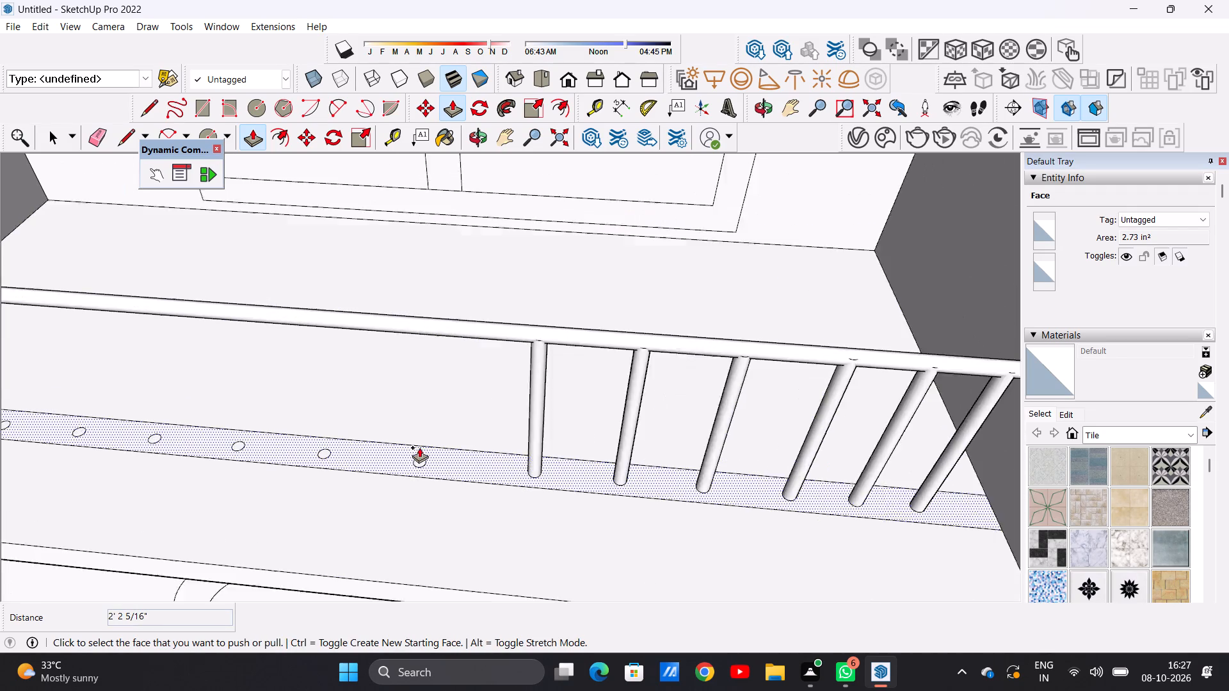
pyautogui.scroll(7, 419, 447)
pyautogui.scroll(-1, 420, 449)
pyautogui.scroll(12, 420, 449)
pyautogui.click(418, 514)
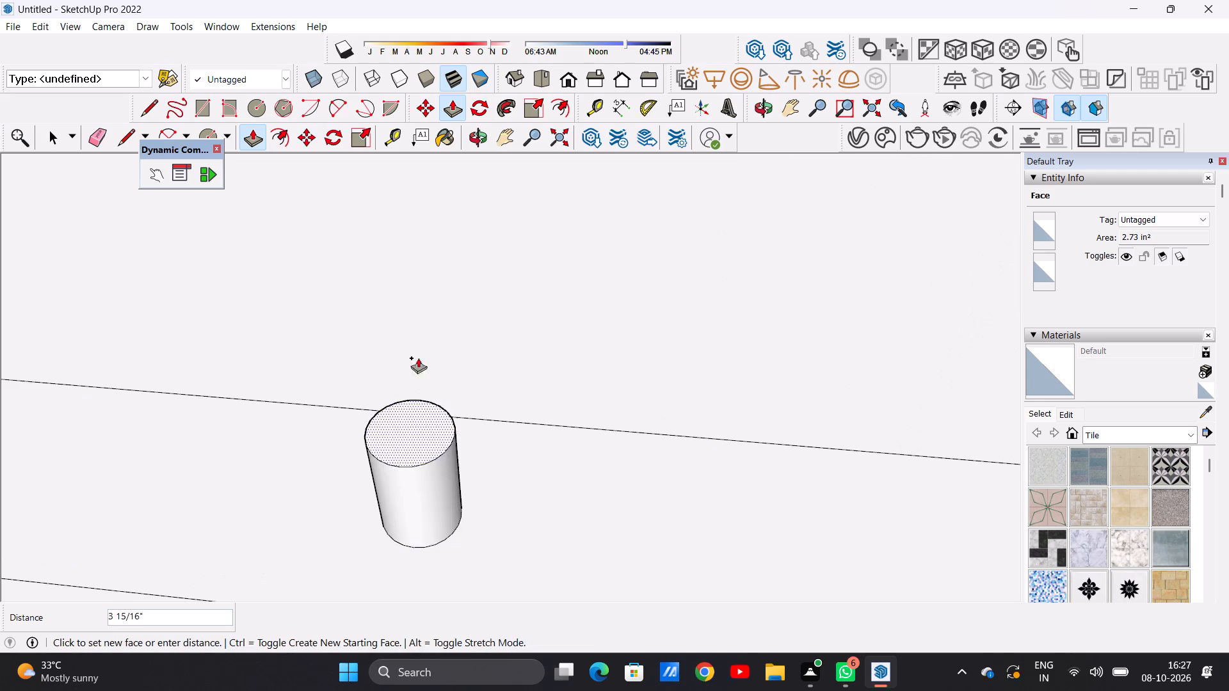
pyautogui.scroll(-20, 418, 344)
pyautogui.scroll(-13, 418, 344)
pyautogui.scroll(18, 409, 297)
pyautogui.scroll(-1, 421, 330)
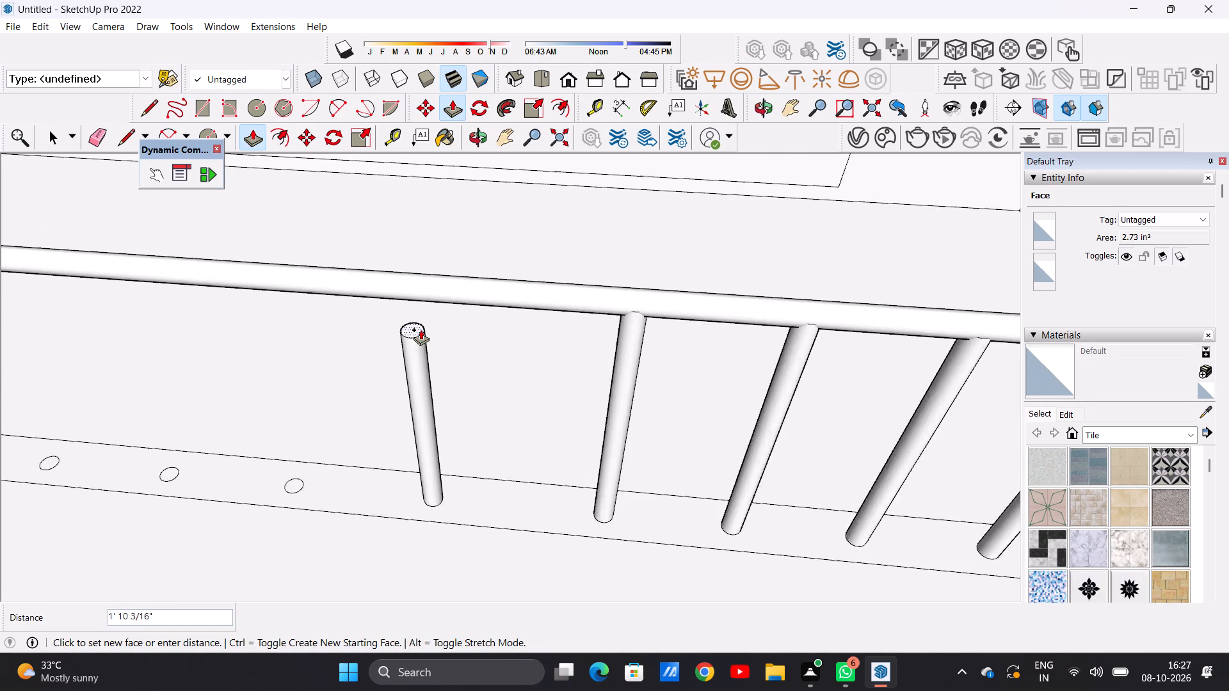
pyautogui.scroll(1, 421, 330)
pyautogui.scroll(-1, 421, 330)
pyautogui.scroll(8, 421, 330)
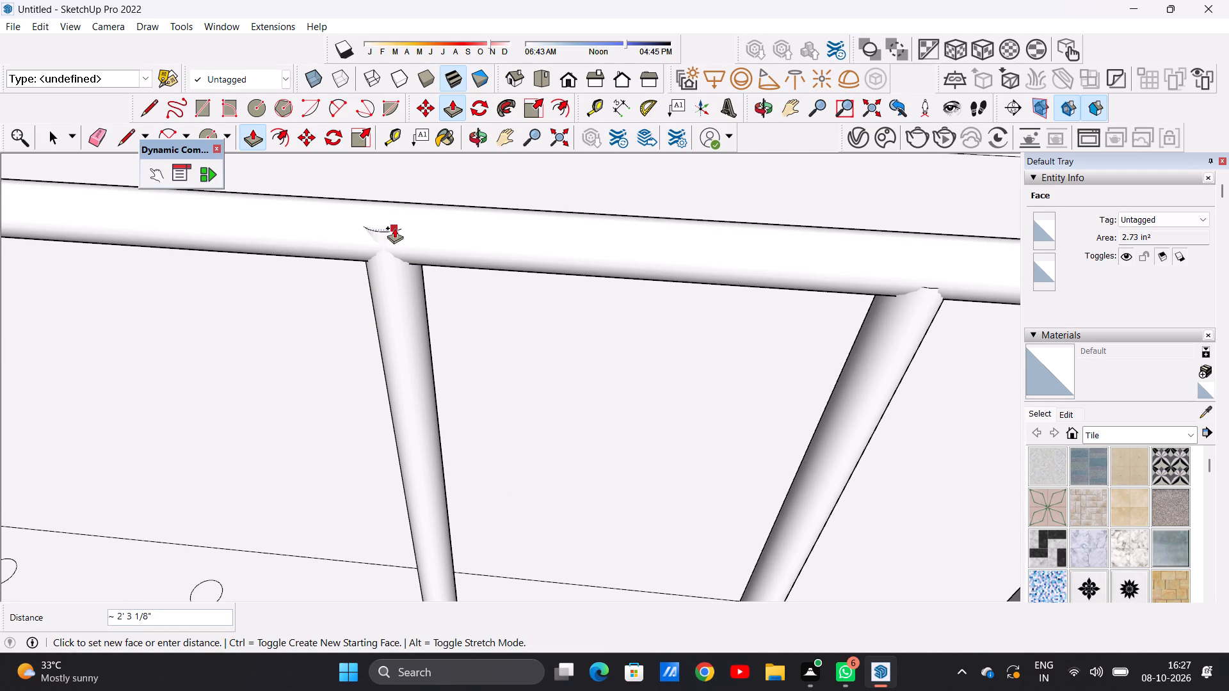
pyautogui.click(397, 230)
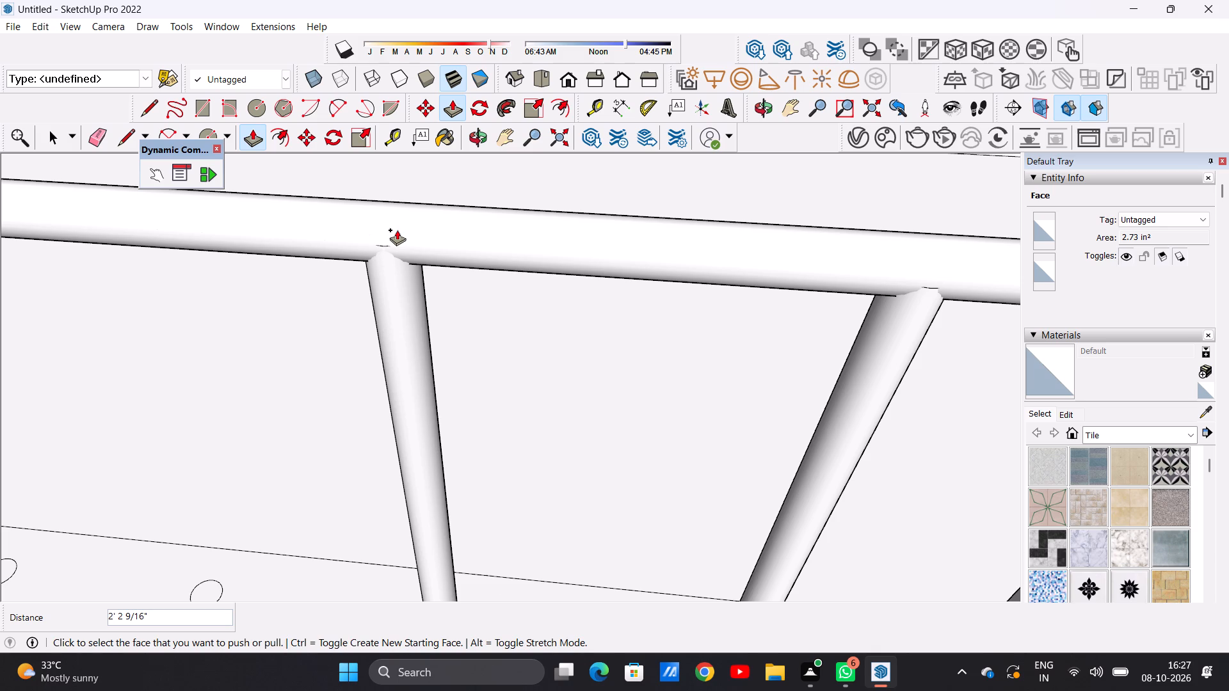
# Raise the nearest remaining circle on the floor strip about 2' 2 3/8" into the top rail with Push/Pull as the eighth baluster.
pyautogui.scroll(-11, 606, 690)
pyautogui.scroll(-7, 635, 481)
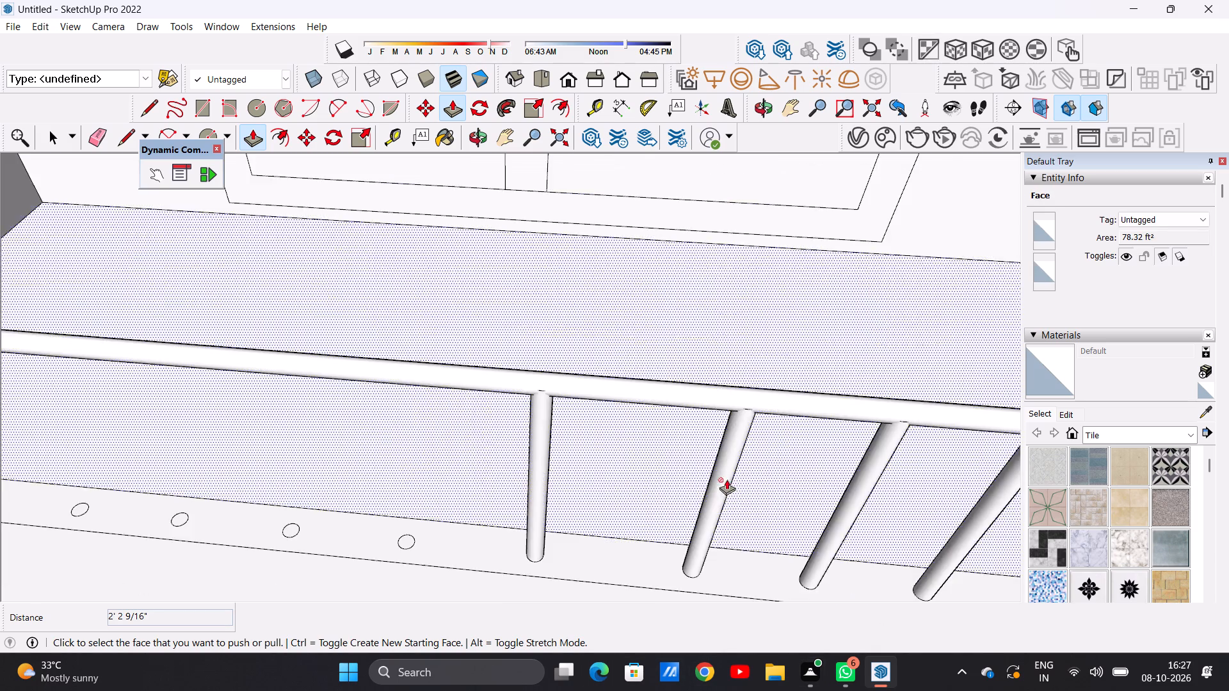
pyautogui.scroll(-11, 727, 479)
pyautogui.moveTo(715, 525); pyautogui.dragTo(701, 341, button='middle')
pyautogui.scroll(10, 701, 500)
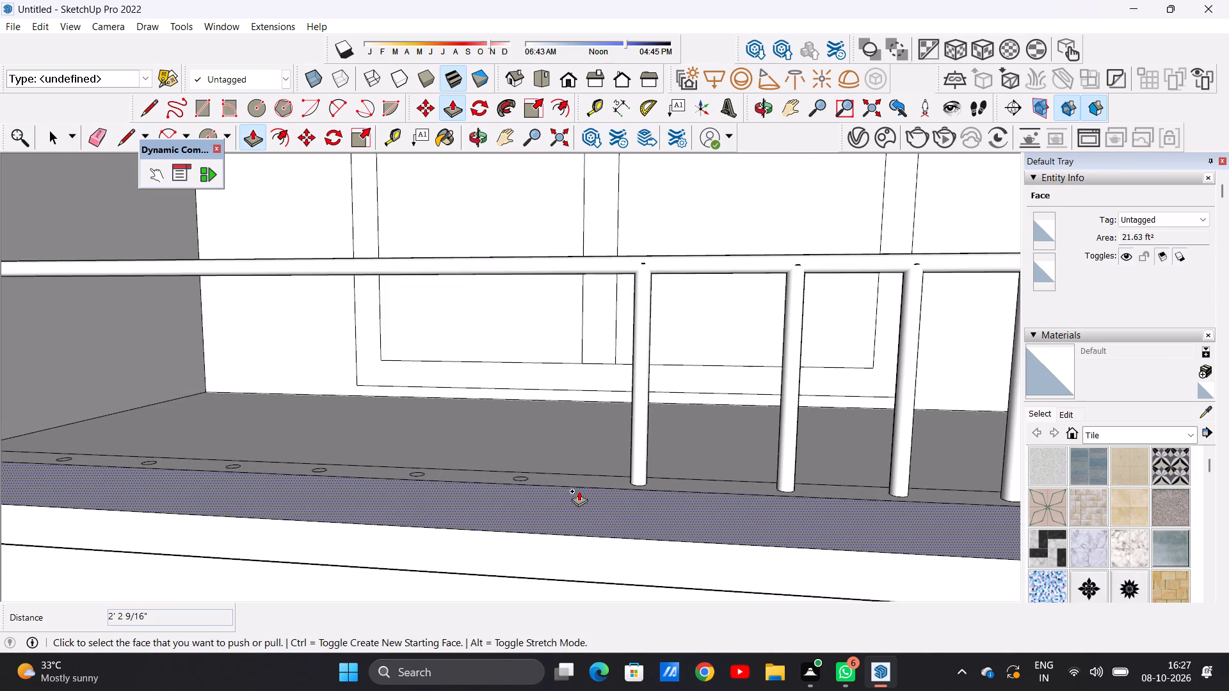
pyautogui.moveTo(544, 486); pyautogui.dragTo(584, 644, button='middle')
pyautogui.scroll(10, 518, 455)
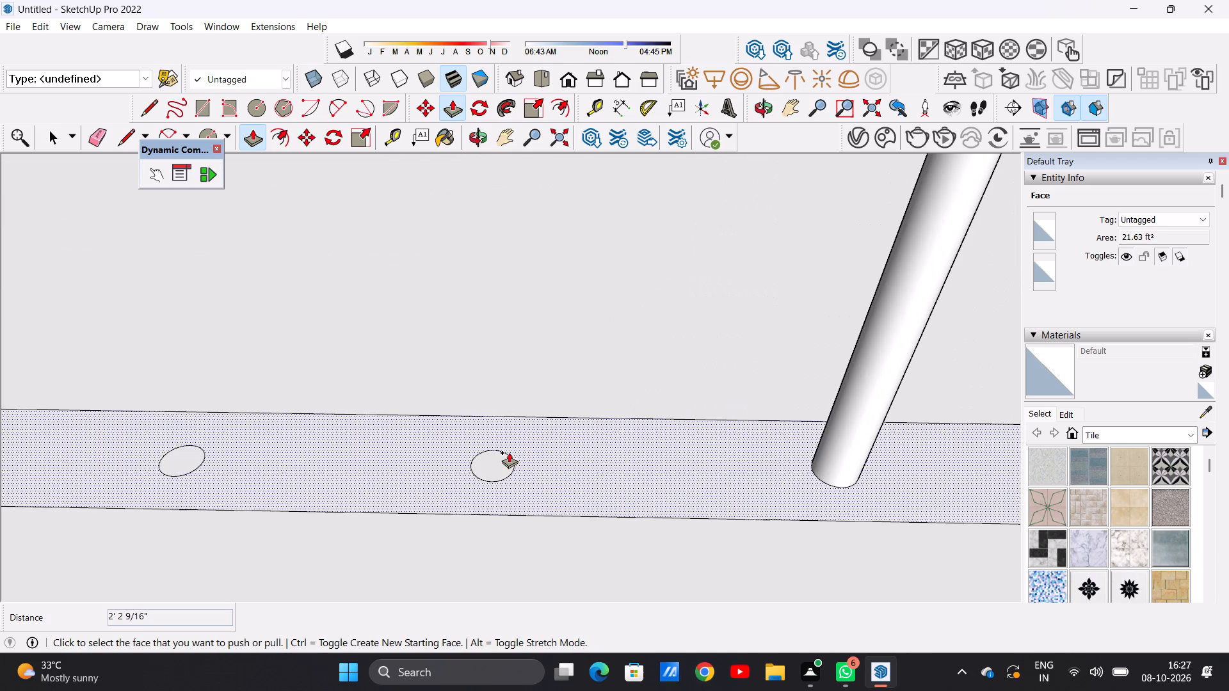
pyautogui.click(494, 468)
pyautogui.scroll(-6, 507, 315)
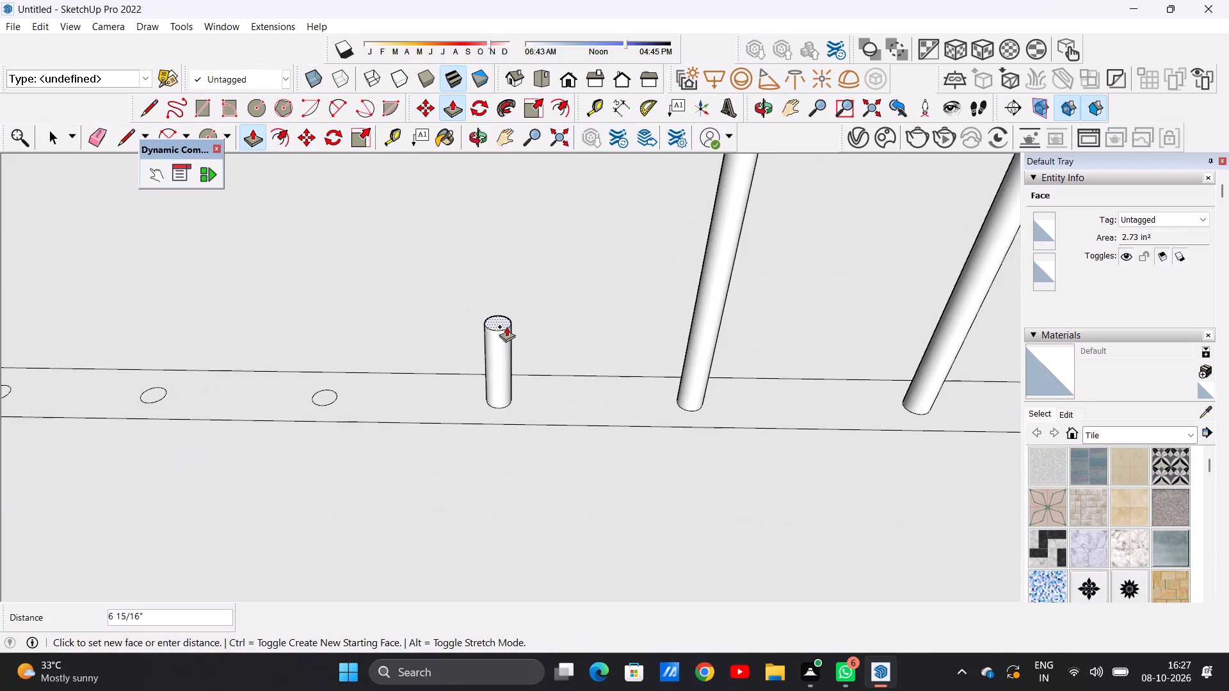
pyautogui.scroll(-20, 506, 326)
pyautogui.scroll(-1, 506, 326)
pyautogui.scroll(12, 509, 265)
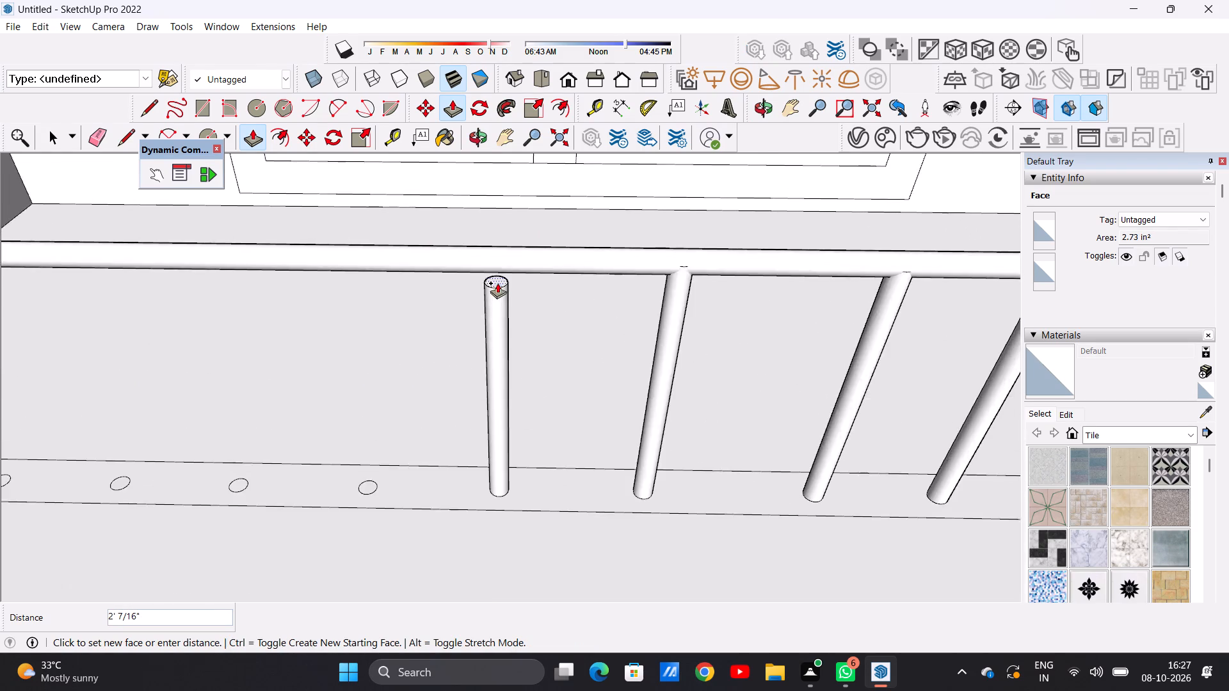
pyautogui.scroll(6, 497, 283)
pyautogui.click(499, 237)
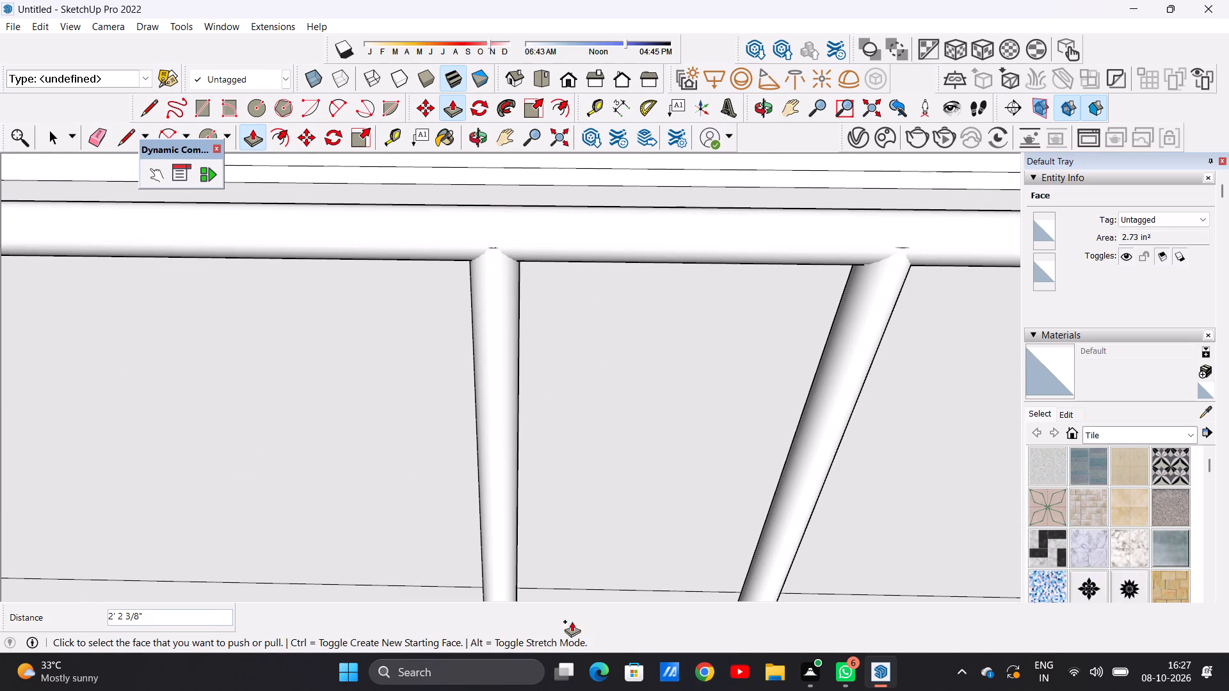
# Push/Pull the circle beside the eighth baluster up about 2' 3 1/16" into the top rail as the ninth baluster.
pyautogui.scroll(-20, 588, 643)
pyautogui.moveTo(680, 459); pyautogui.dragTo(550, 449, button='middle')
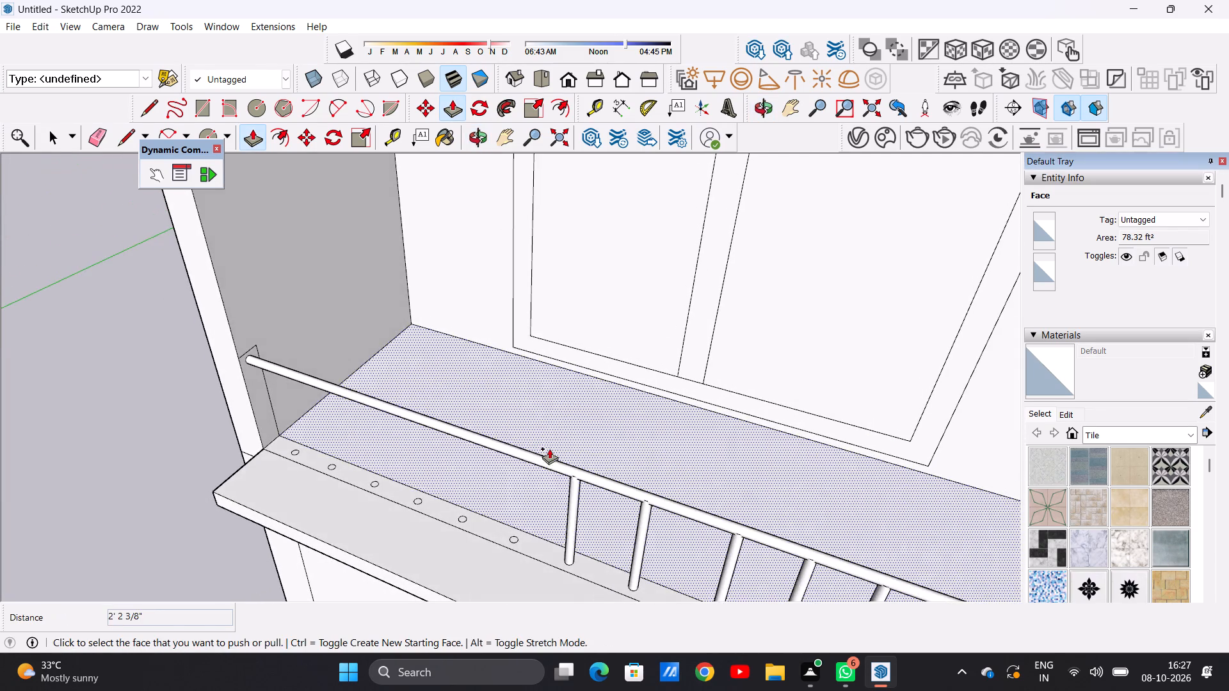
pyautogui.scroll(12, 516, 529)
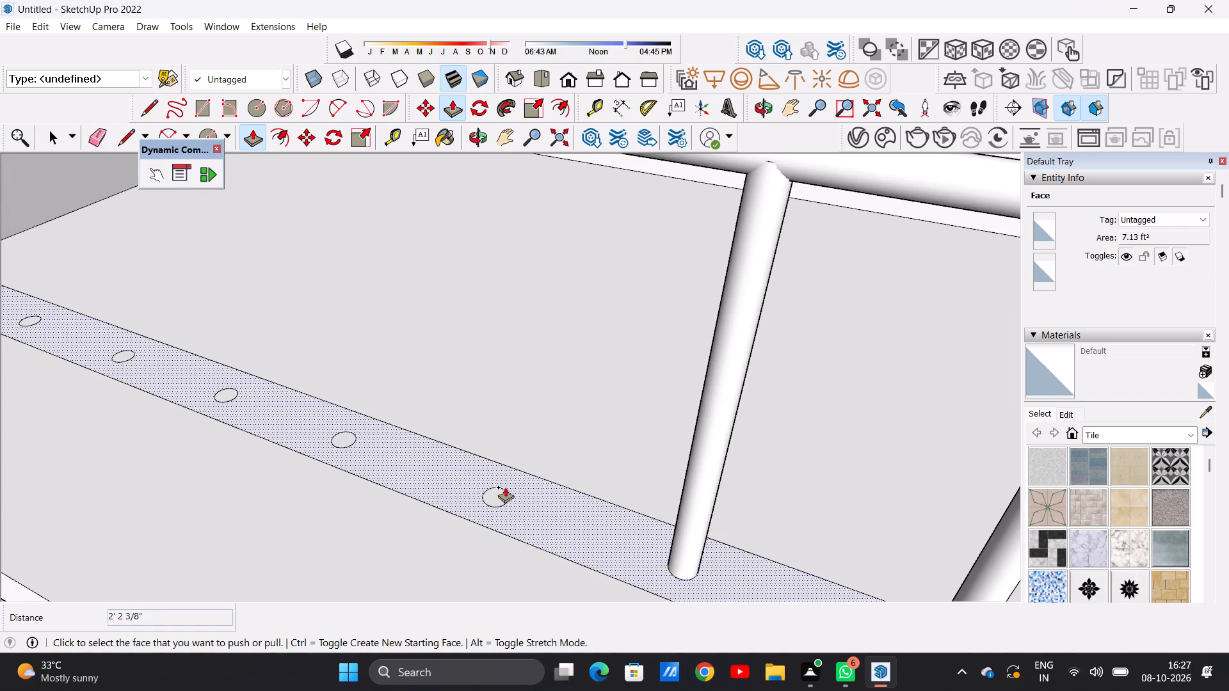
pyautogui.scroll(9, 503, 486)
pyautogui.click(495, 510)
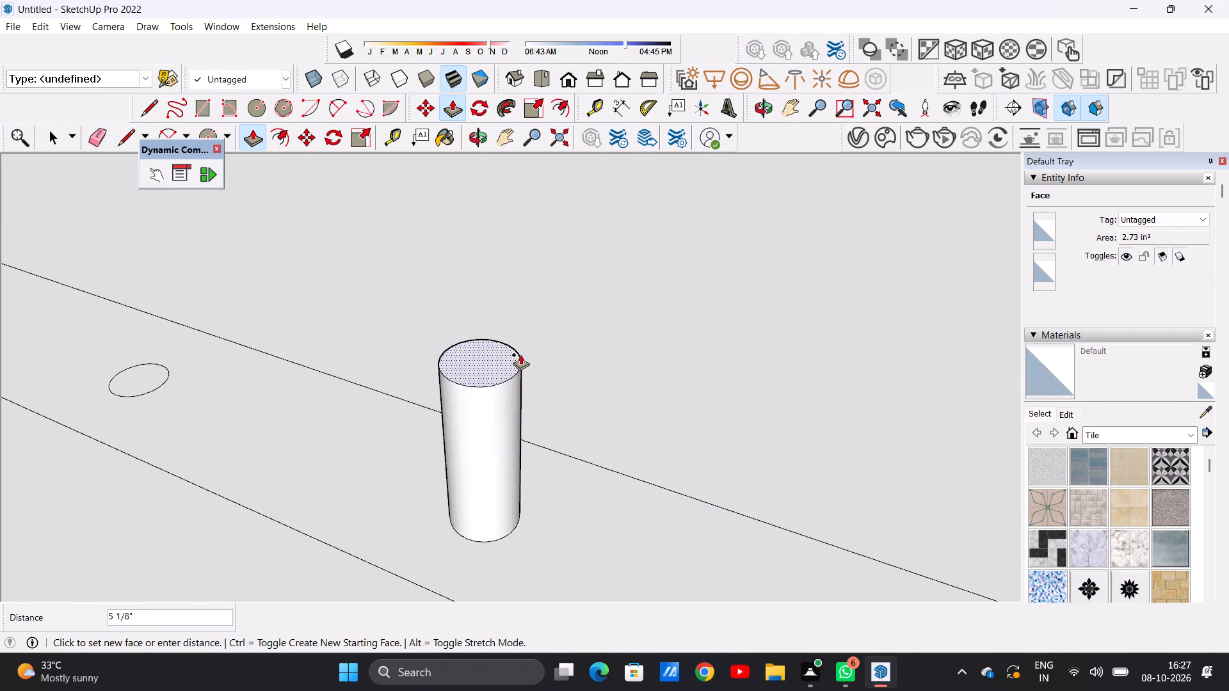
pyautogui.scroll(-20, 520, 354)
pyautogui.scroll(-13, 520, 354)
pyautogui.scroll(2, 514, 293)
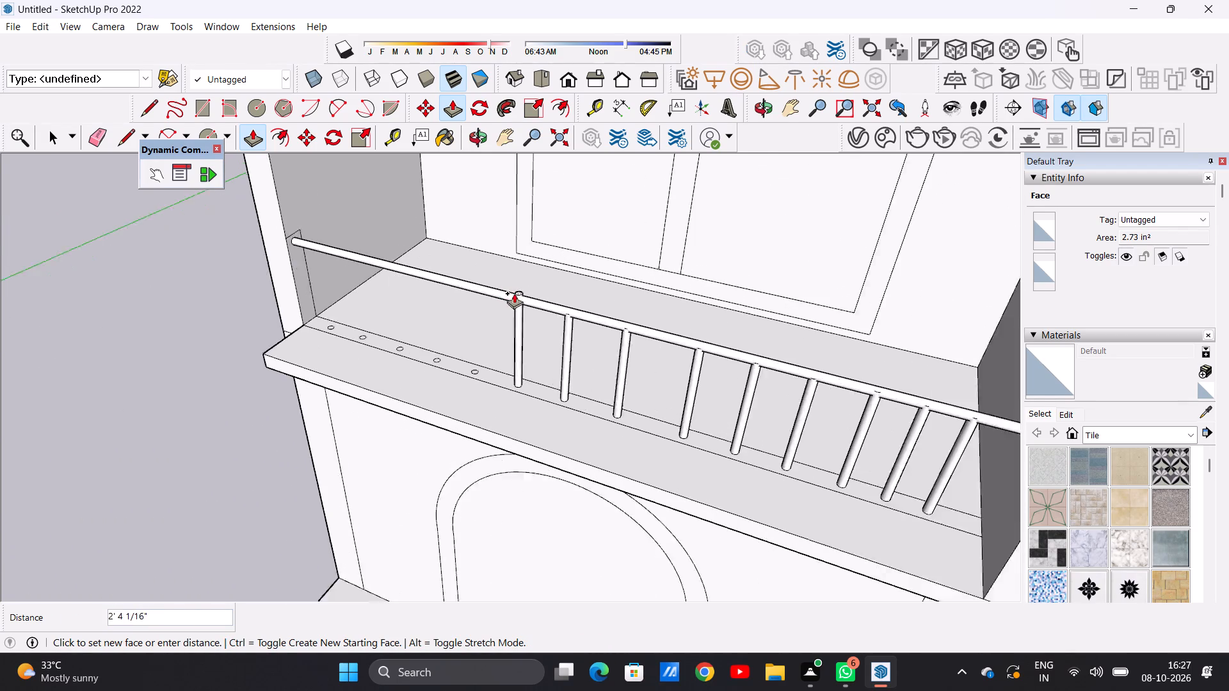
pyautogui.scroll(12, 514, 293)
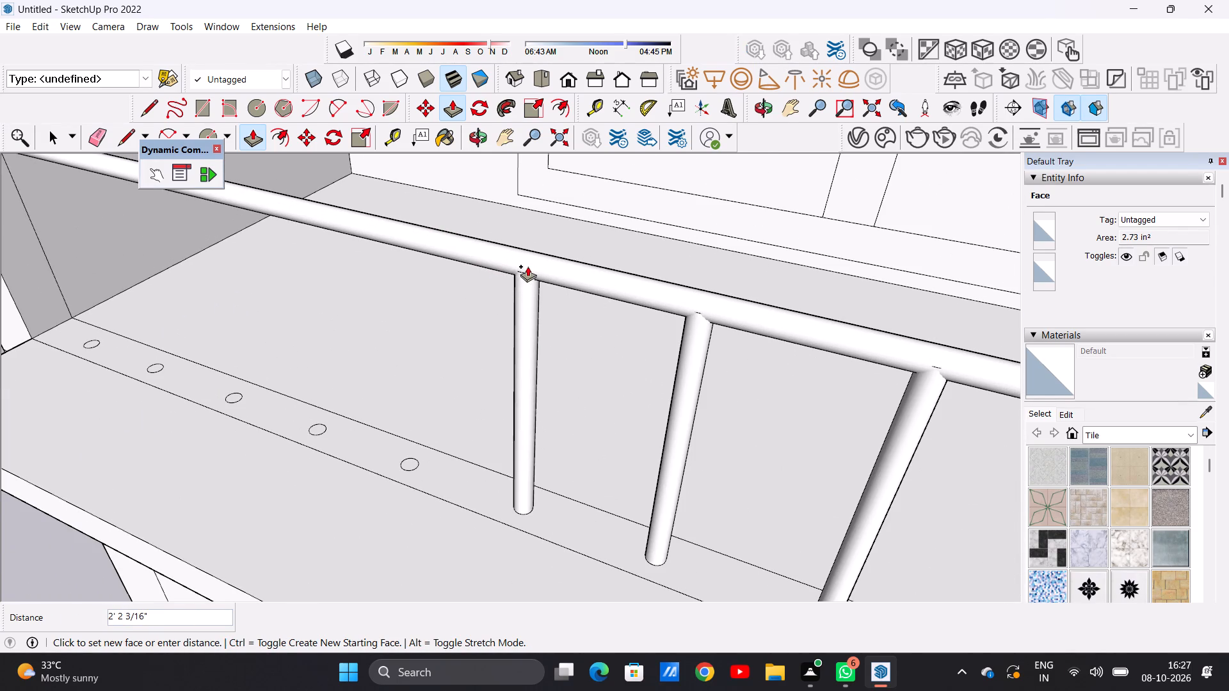
pyautogui.click(527, 256)
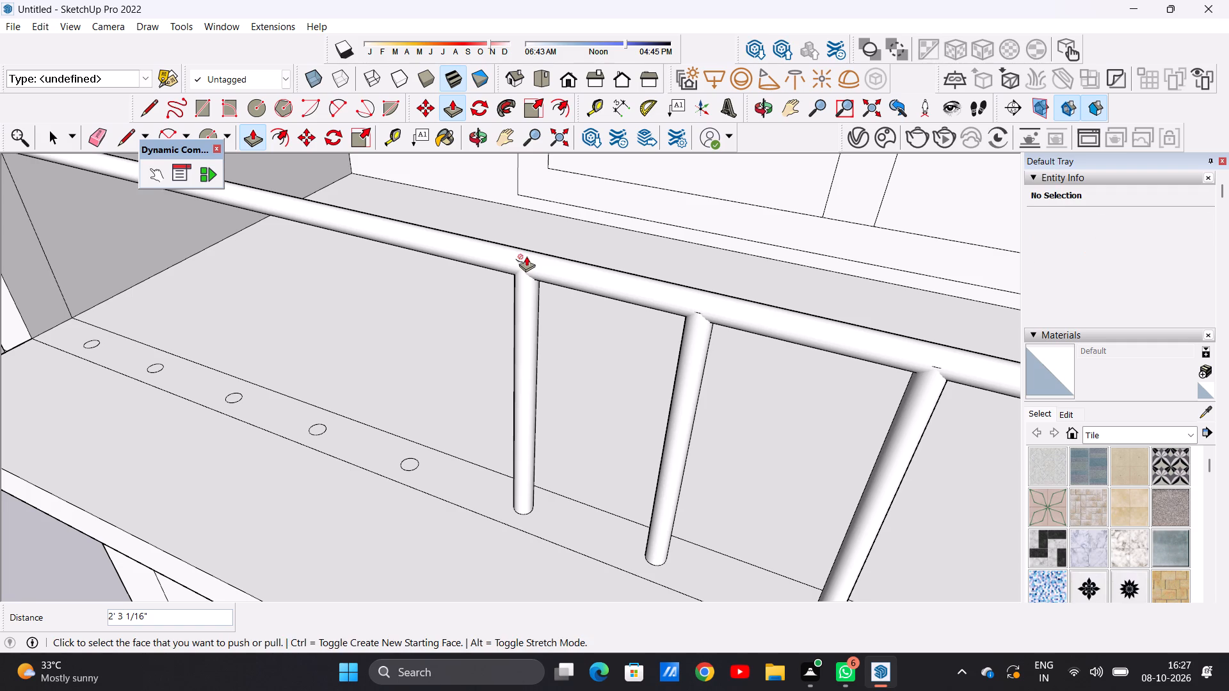
# Raise the circle beside the ninth baluster about 2' 2 5/8" into the top rail with Push/Pull as the tenth baluster.
pyautogui.scroll(8, 406, 455)
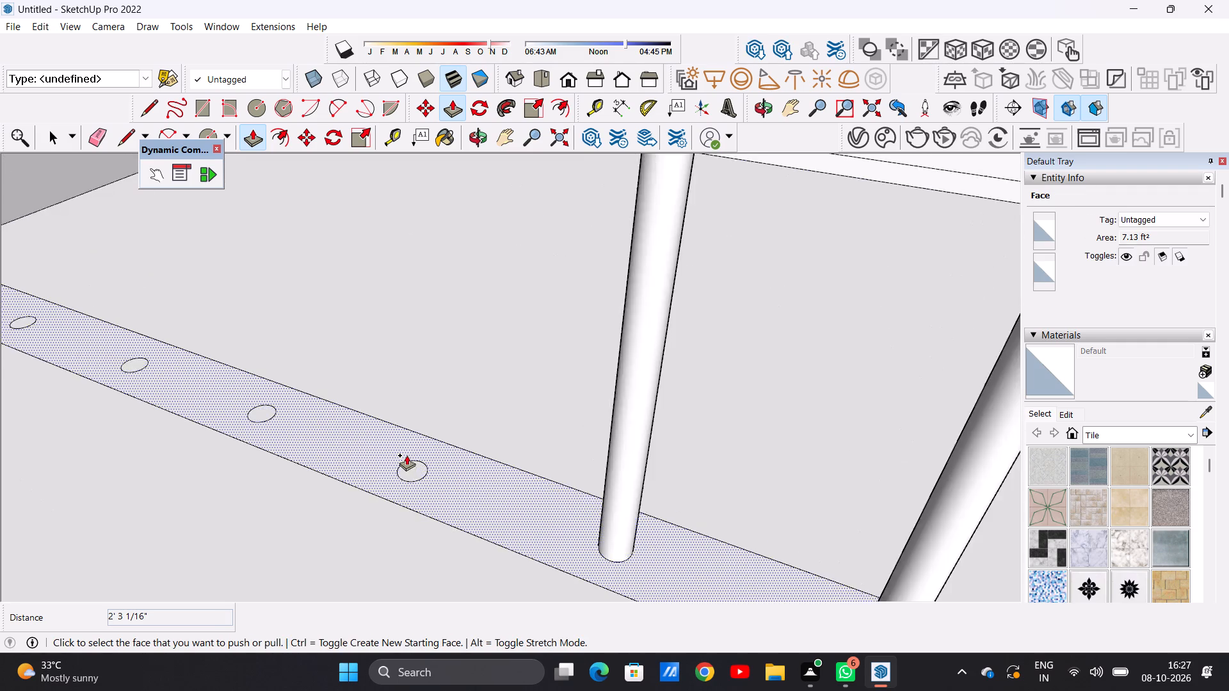
pyautogui.scroll(8, 406, 455)
pyautogui.scroll(-1, 406, 456)
pyautogui.scroll(1, 406, 456)
pyautogui.click(426, 500)
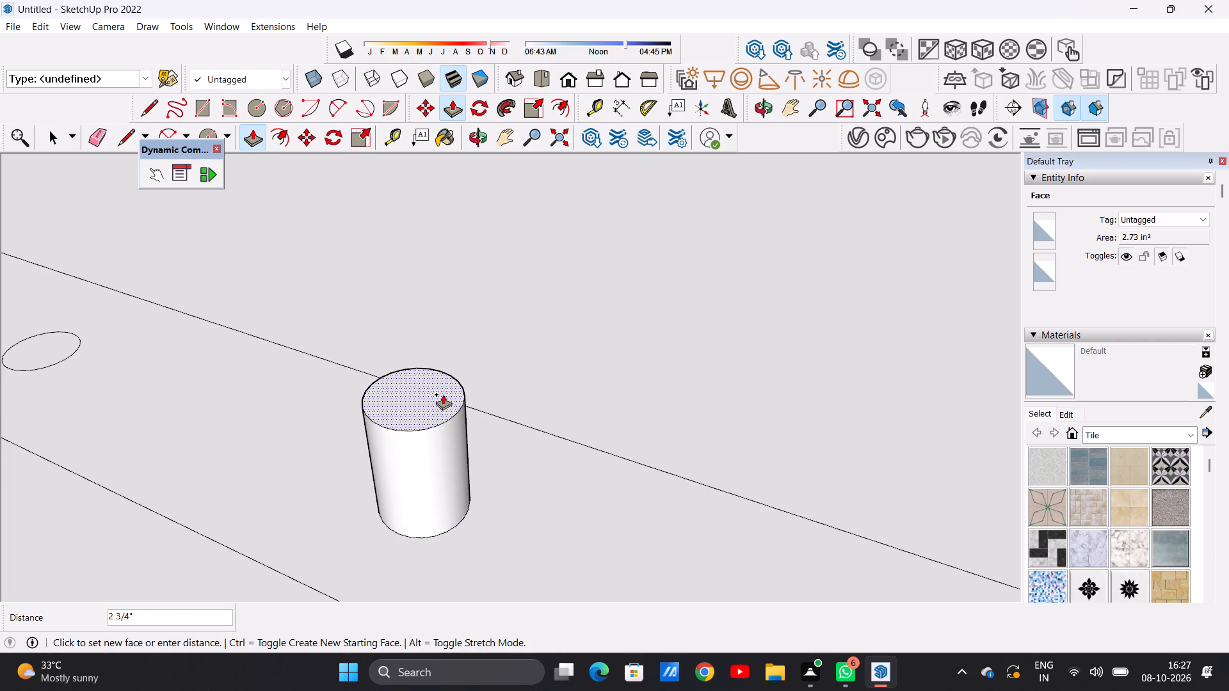
pyautogui.scroll(-20, 451, 410)
pyautogui.scroll(-6, 451, 410)
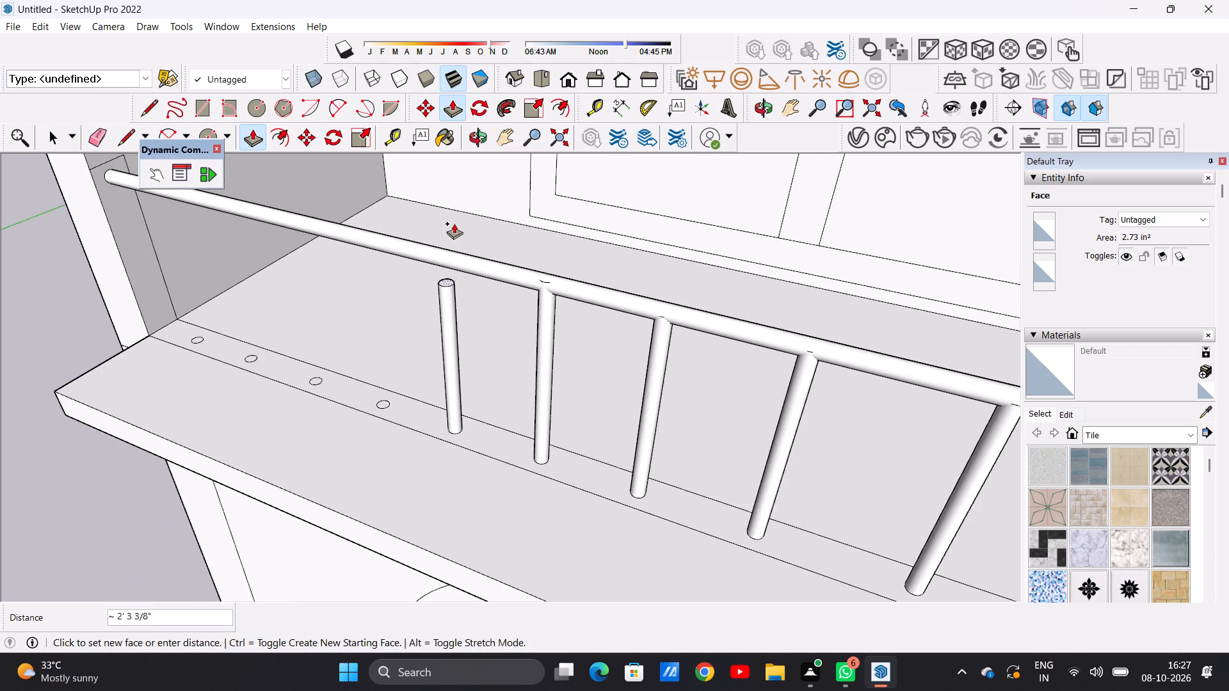
pyautogui.scroll(12, 474, 282)
pyautogui.scroll(-10, 471, 290)
pyautogui.scroll(1, 449, 290)
pyautogui.scroll(-1, 449, 290)
pyautogui.scroll(3, 449, 290)
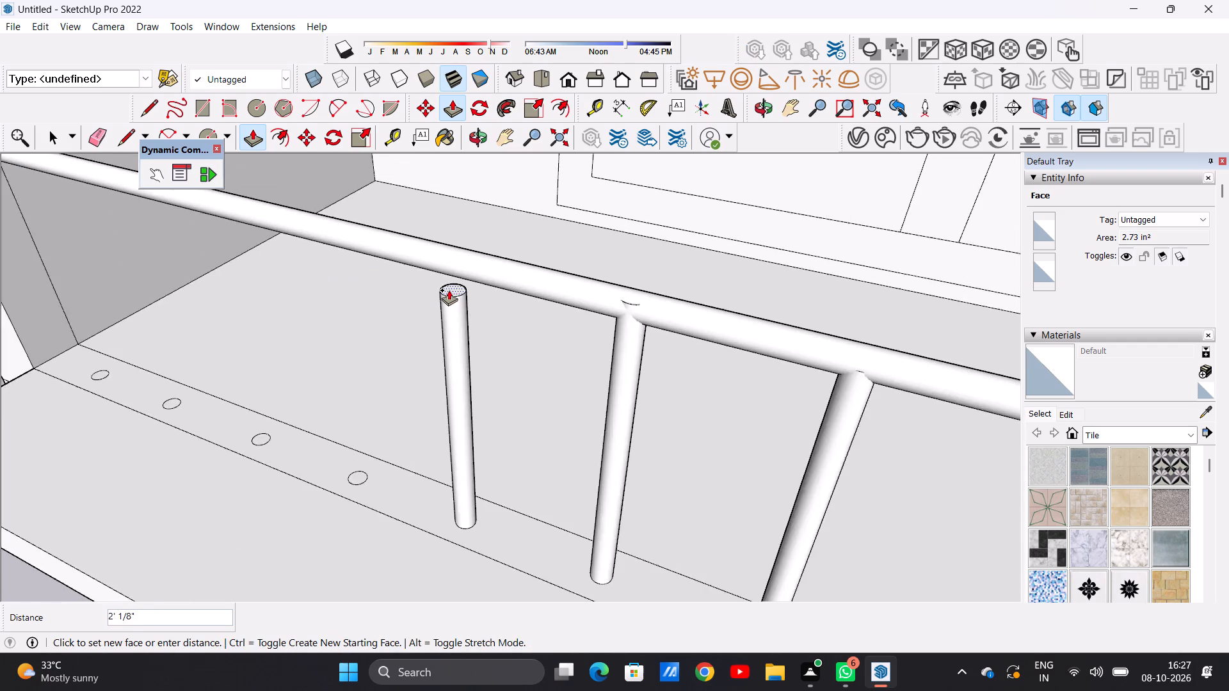
pyautogui.scroll(15, 449, 290)
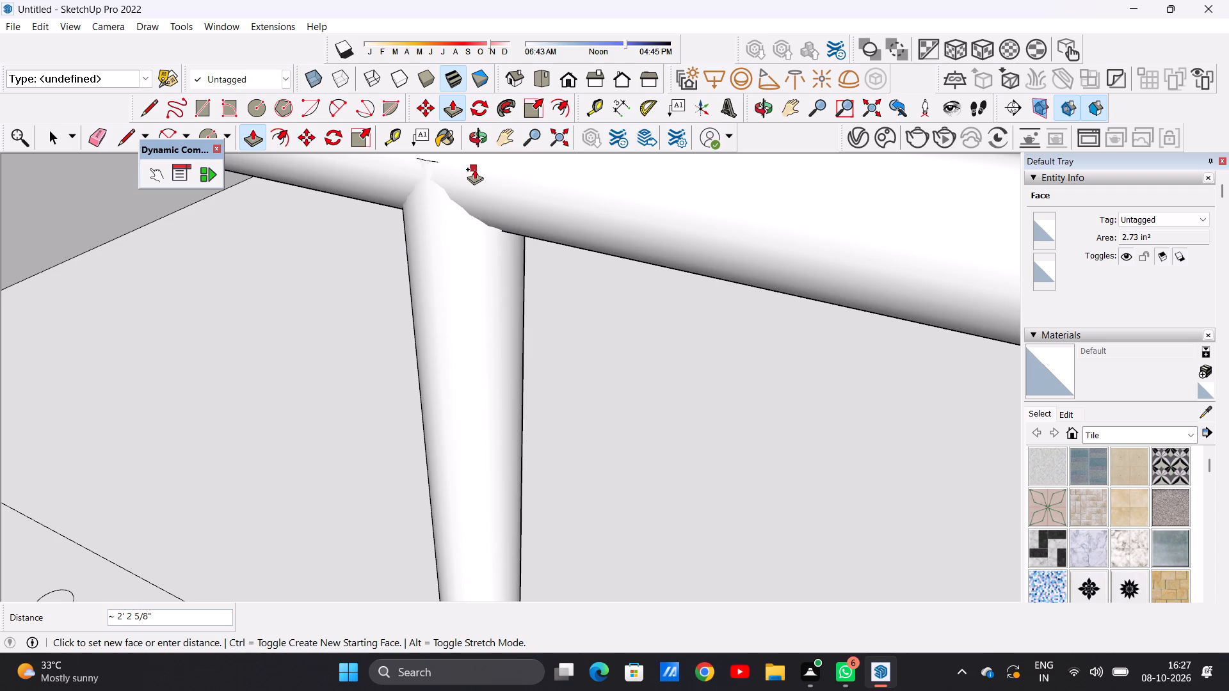
pyautogui.click(477, 172)
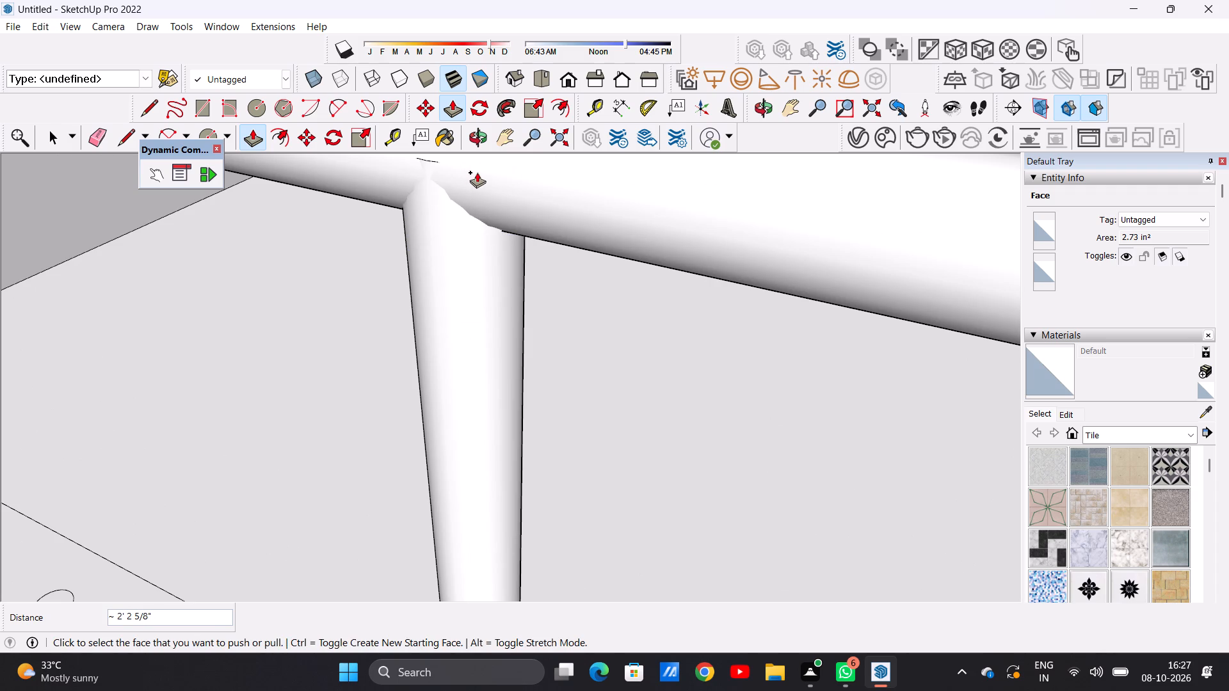
# Push/Pull the nearest of the four remaining circles up about 2' 2 5/8" into the top rail as the eleventh baluster.
pyautogui.scroll(-19, 556, 356)
pyautogui.scroll(10, 599, 413)
pyautogui.scroll(-1, 577, 422)
pyautogui.scroll(5, 577, 422)
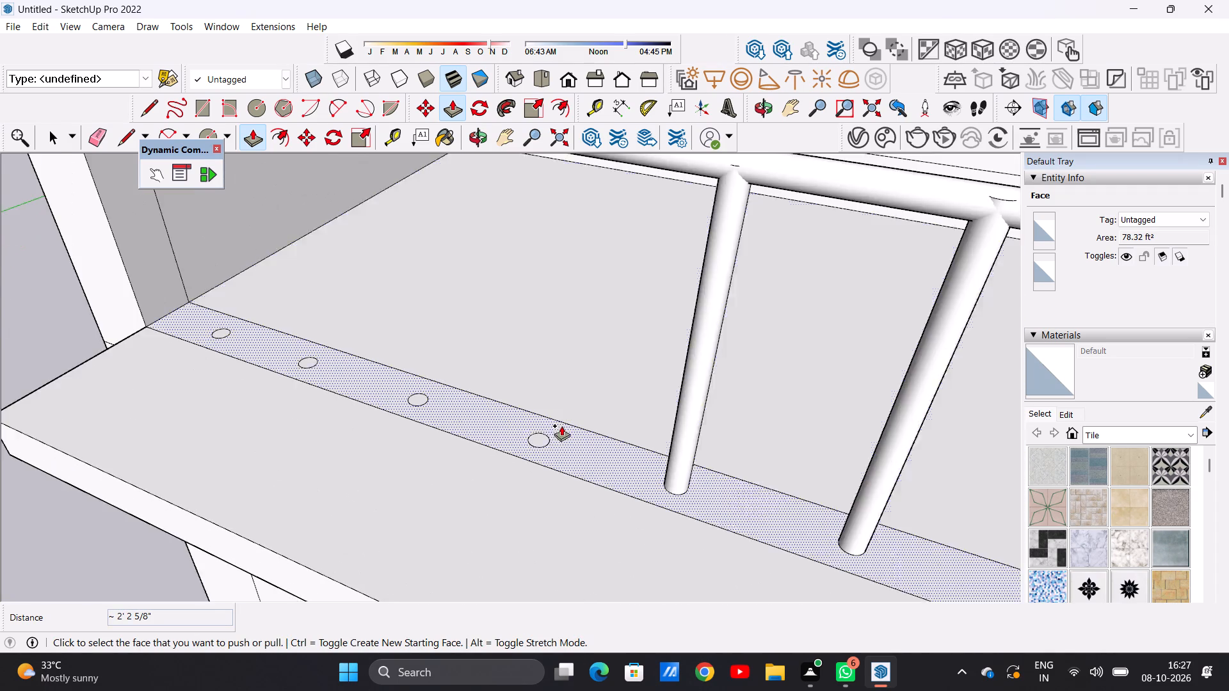
pyautogui.scroll(2, 561, 425)
pyautogui.scroll(-1, 560, 425)
pyautogui.scroll(7, 560, 425)
pyautogui.click(510, 462)
pyautogui.scroll(-9, 524, 332)
pyautogui.scroll(1, 523, 336)
pyautogui.scroll(-2, 522, 340)
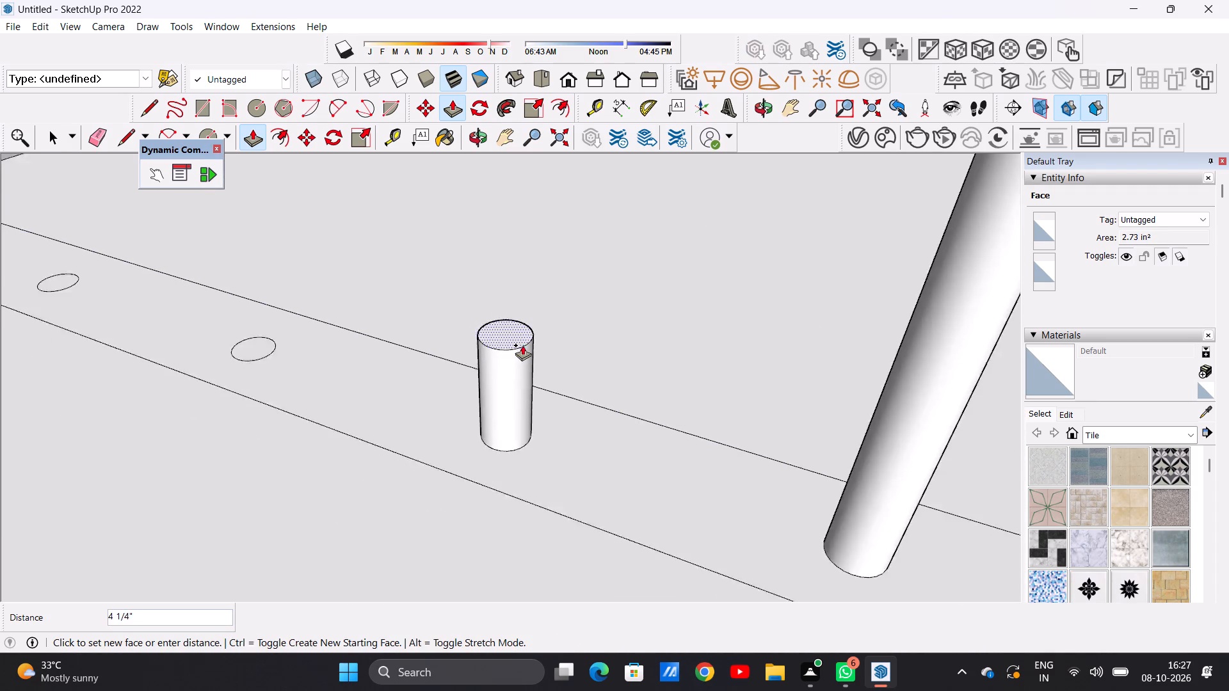
pyautogui.scroll(-20, 522, 345)
pyautogui.scroll(-3, 522, 345)
pyautogui.scroll(2, 516, 275)
pyautogui.scroll(-1, 516, 275)
pyautogui.scroll(4, 516, 275)
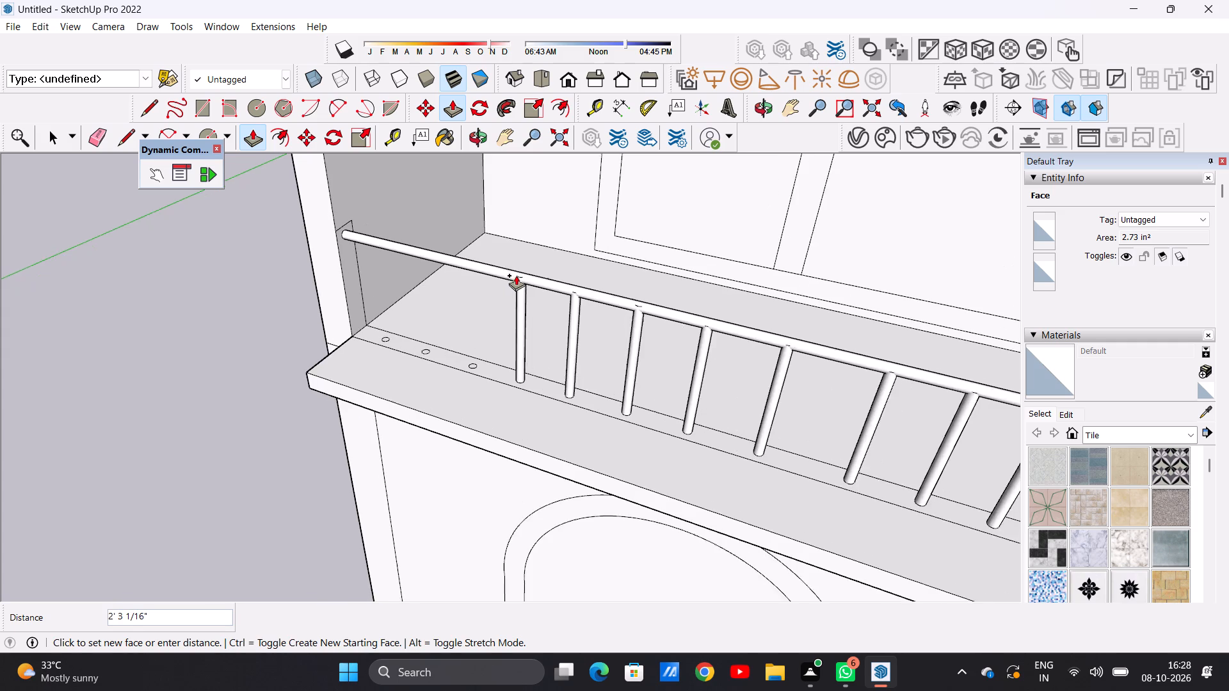
pyautogui.scroll(20, 516, 275)
pyautogui.scroll(2, 516, 275)
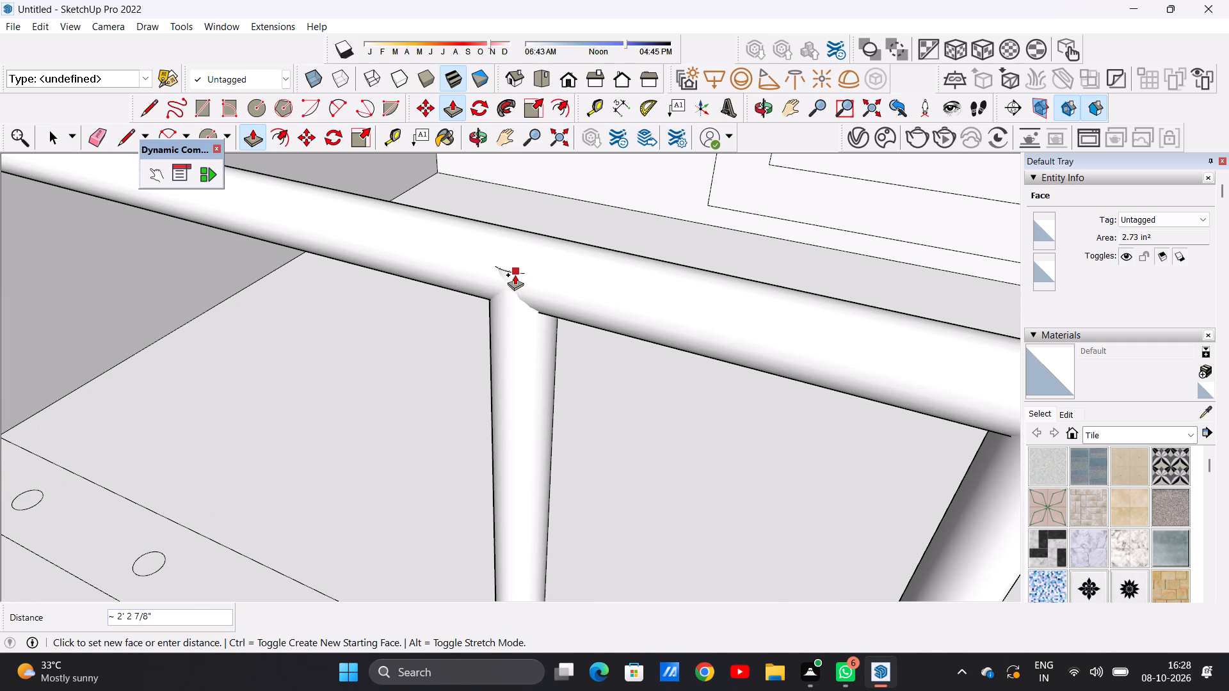
pyautogui.click(517, 283)
# Raise the circle beside the eleventh baluster about 2' 2 11/16" into the top rail with Push/Pull as the twelfth baluster.
pyautogui.scroll(-5, 536, 356)
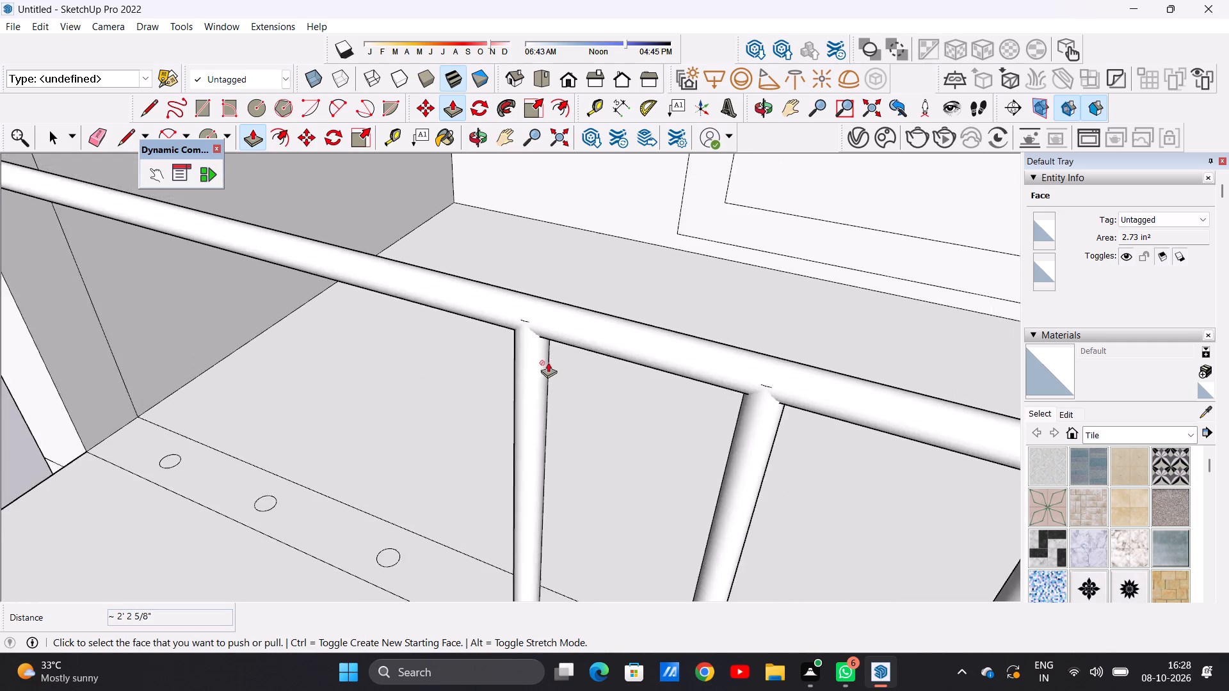
pyautogui.scroll(-14, 548, 362)
pyautogui.scroll(11, 517, 430)
pyautogui.scroll(-1, 518, 430)
pyautogui.scroll(17, 518, 430)
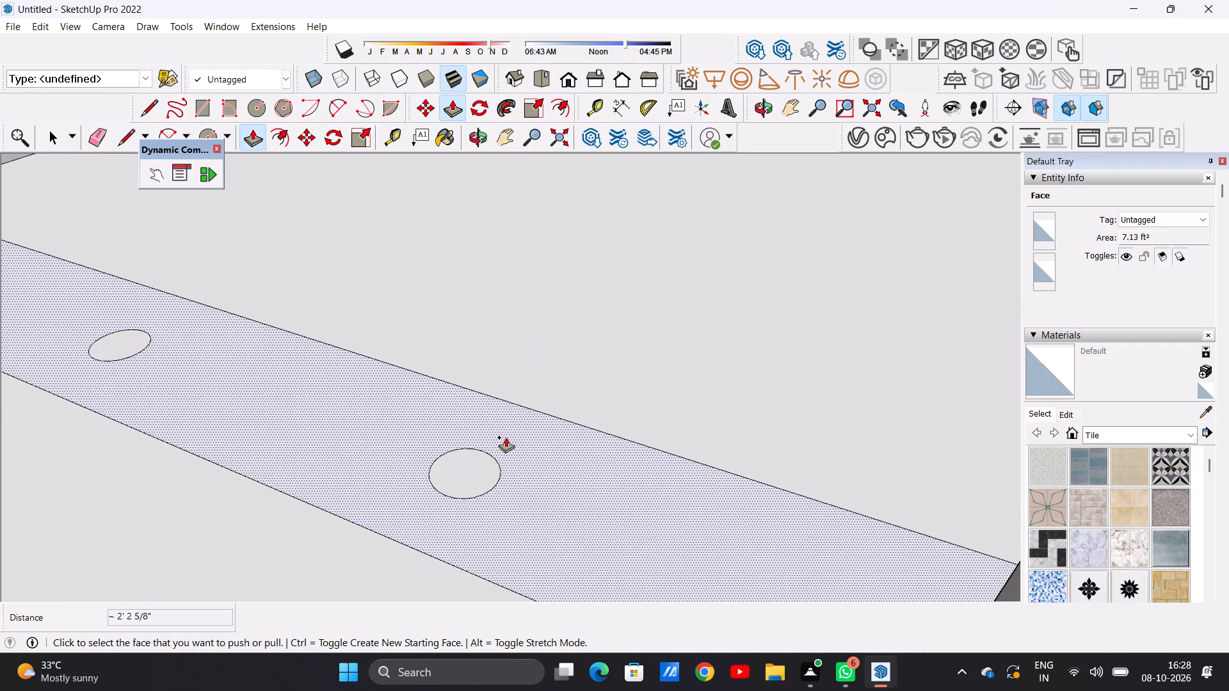
pyautogui.click(460, 480)
pyautogui.scroll(-20, 465, 374)
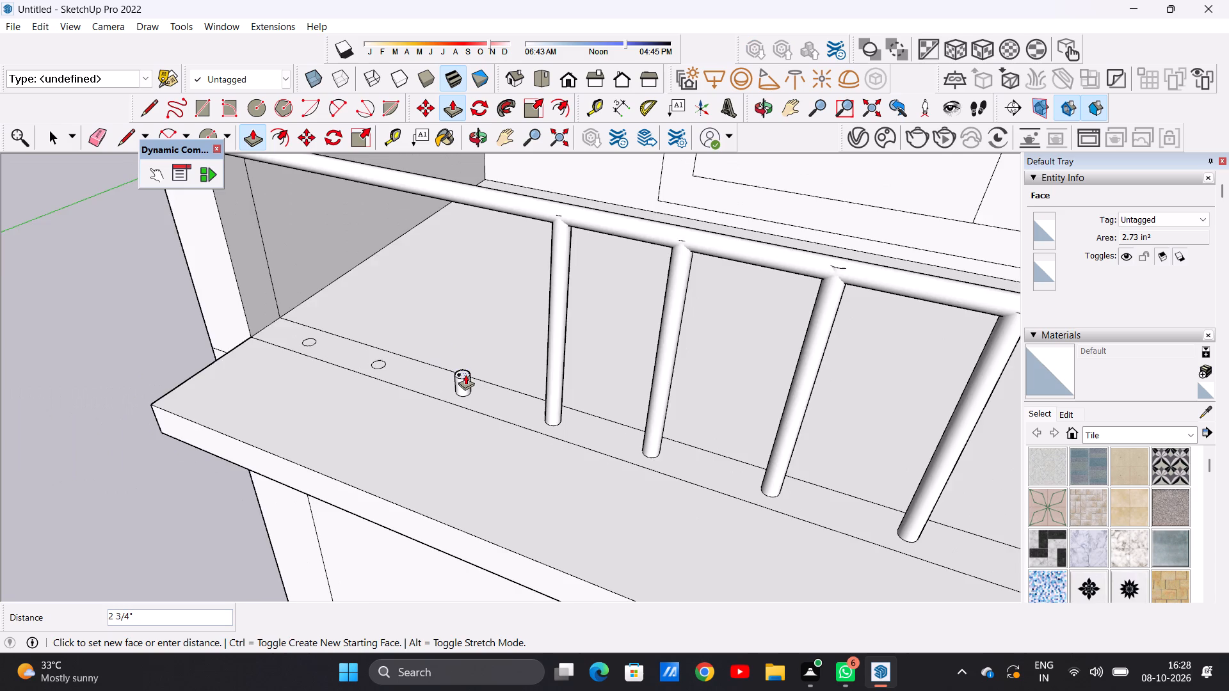
pyautogui.scroll(-6, 465, 374)
pyautogui.scroll(1, 465, 374)
pyautogui.scroll(-14, 465, 374)
pyautogui.scroll(1, 461, 330)
pyautogui.scroll(-1, 461, 330)
pyautogui.scroll(13, 461, 330)
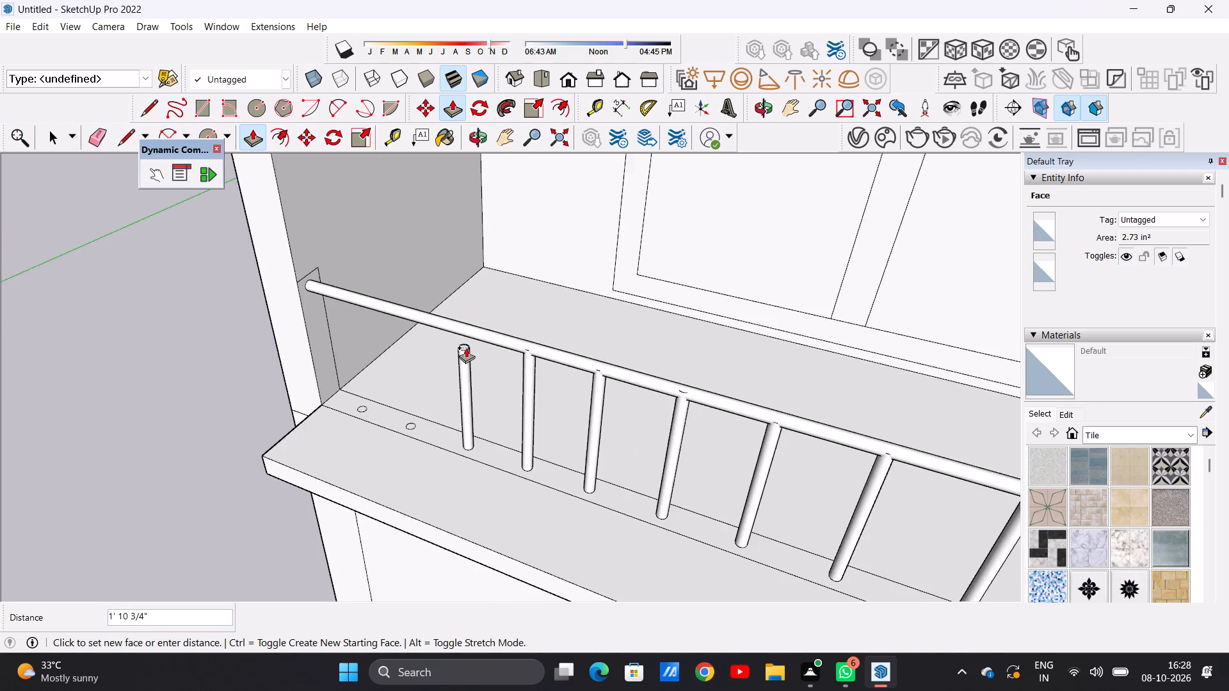
pyautogui.scroll(7, 466, 347)
pyautogui.scroll(-1, 466, 347)
pyautogui.scroll(4, 466, 347)
pyautogui.click(461, 282)
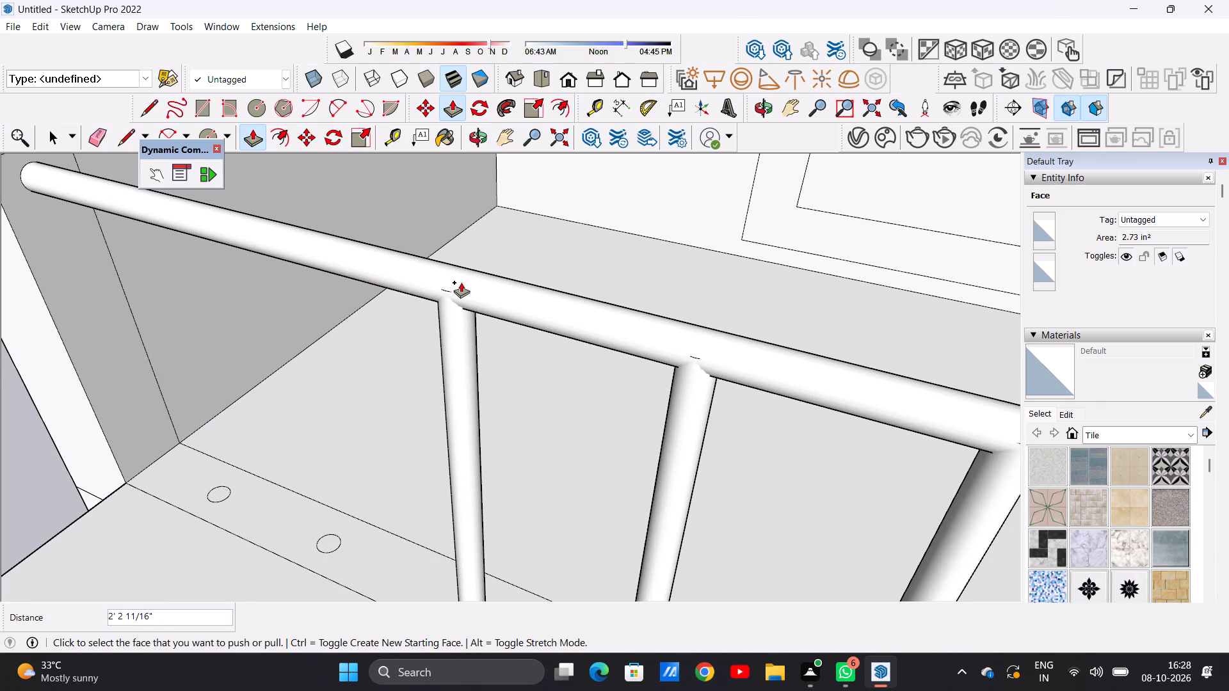
# Push/Pull the nearer of the two remaining floor-strip circles up about 2' 2 1/4" into the top rail as the thirteenth baluster.
pyautogui.scroll(-9, 461, 282)
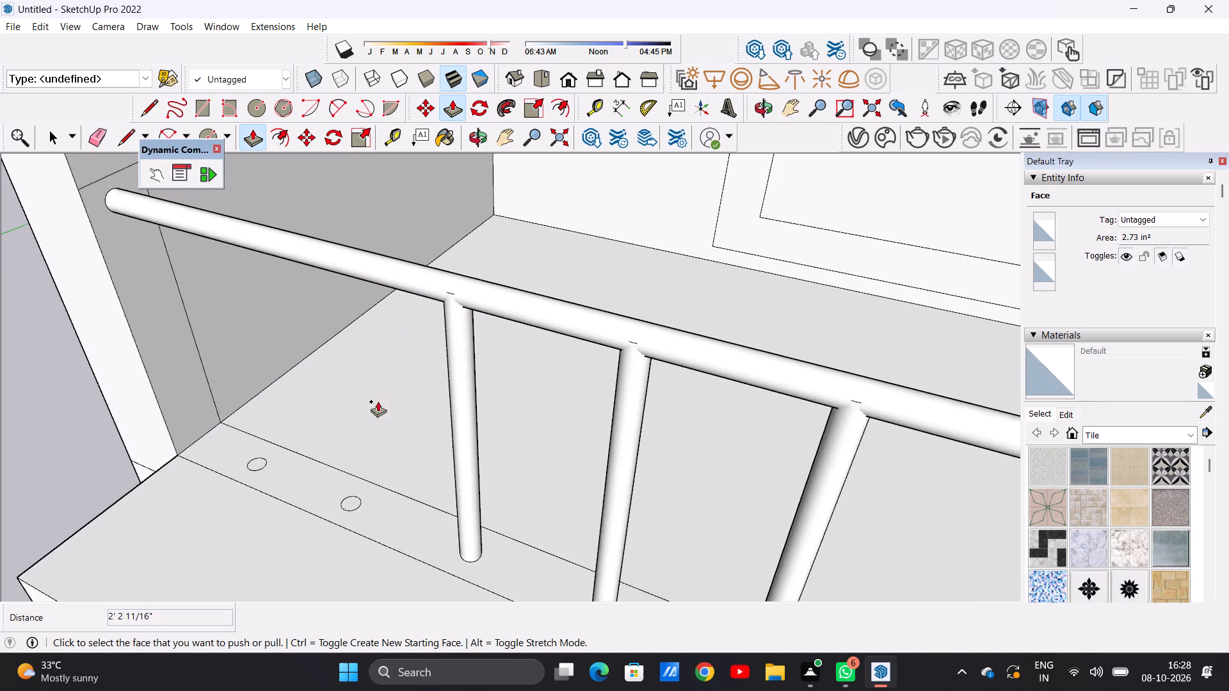
pyautogui.scroll(3, 385, 463)
pyautogui.scroll(-1, 385, 462)
pyautogui.scroll(12, 376, 455)
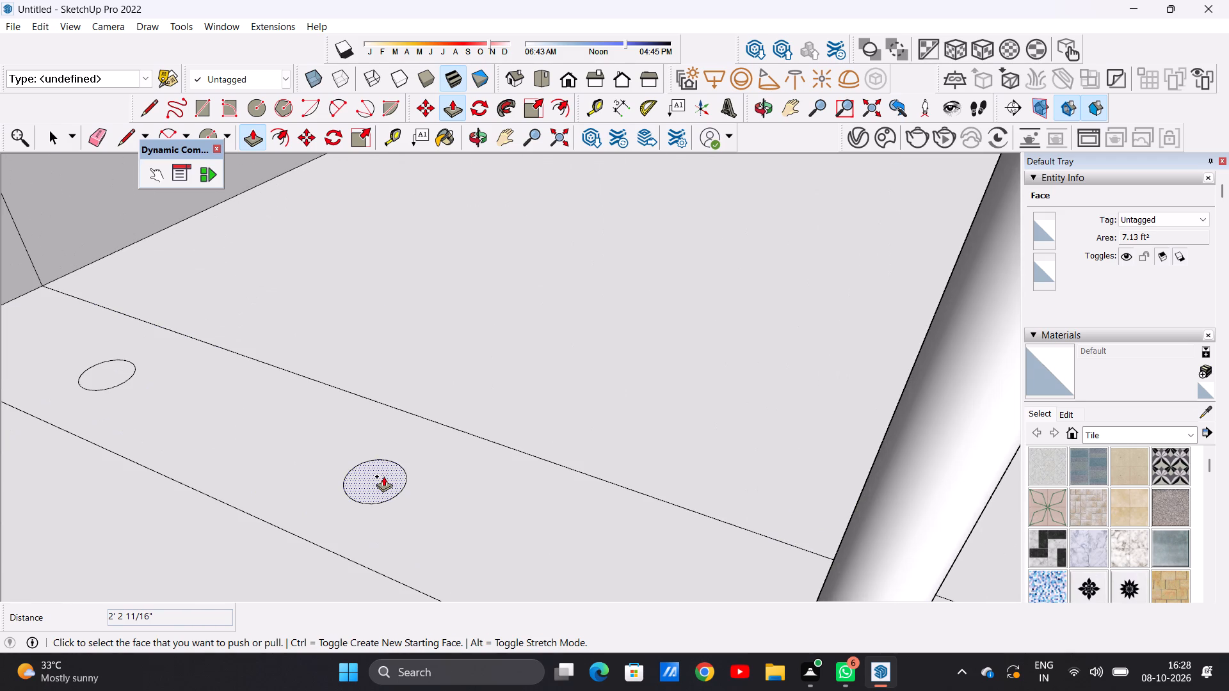
pyautogui.click(383, 476)
pyautogui.scroll(-20, 402, 332)
pyautogui.scroll(-7, 402, 332)
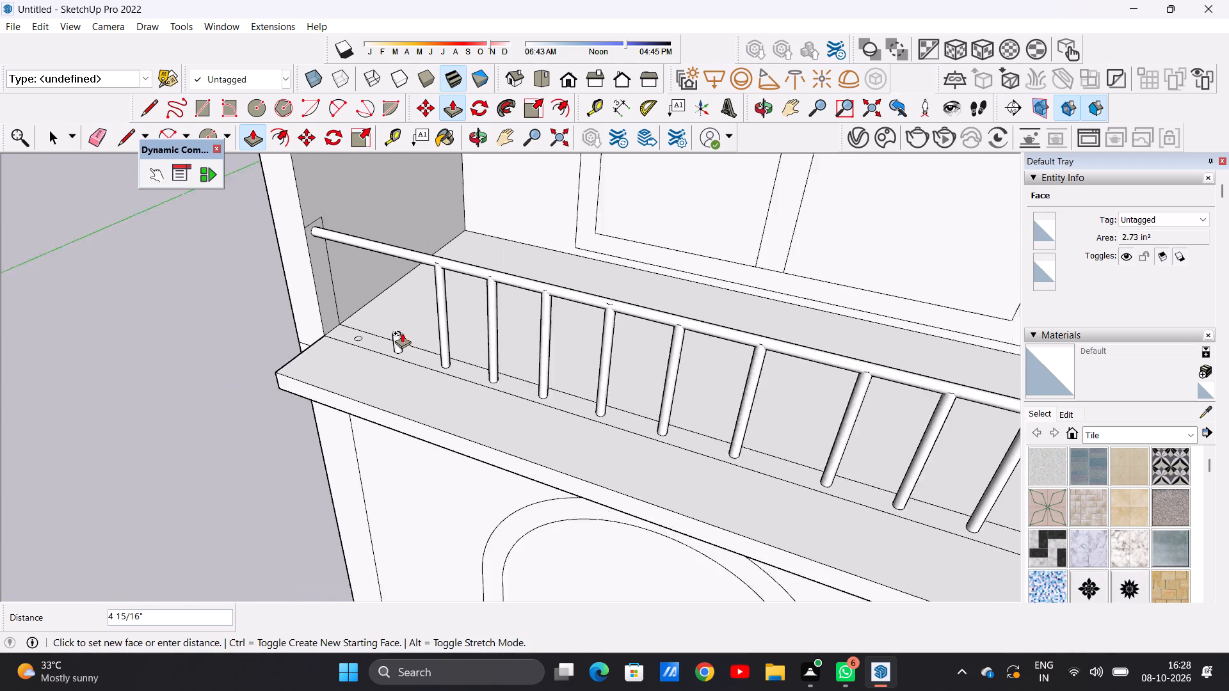
pyautogui.scroll(7, 394, 261)
pyautogui.scroll(-1, 389, 261)
pyautogui.scroll(8, 389, 261)
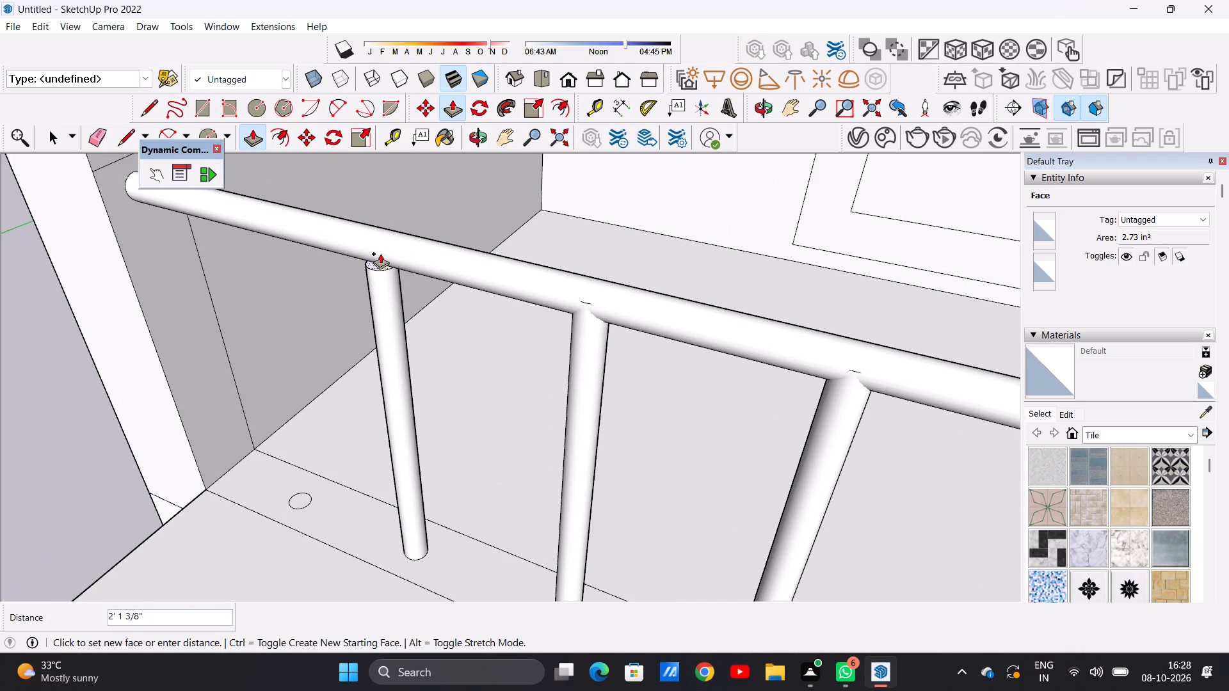
pyautogui.click(380, 248)
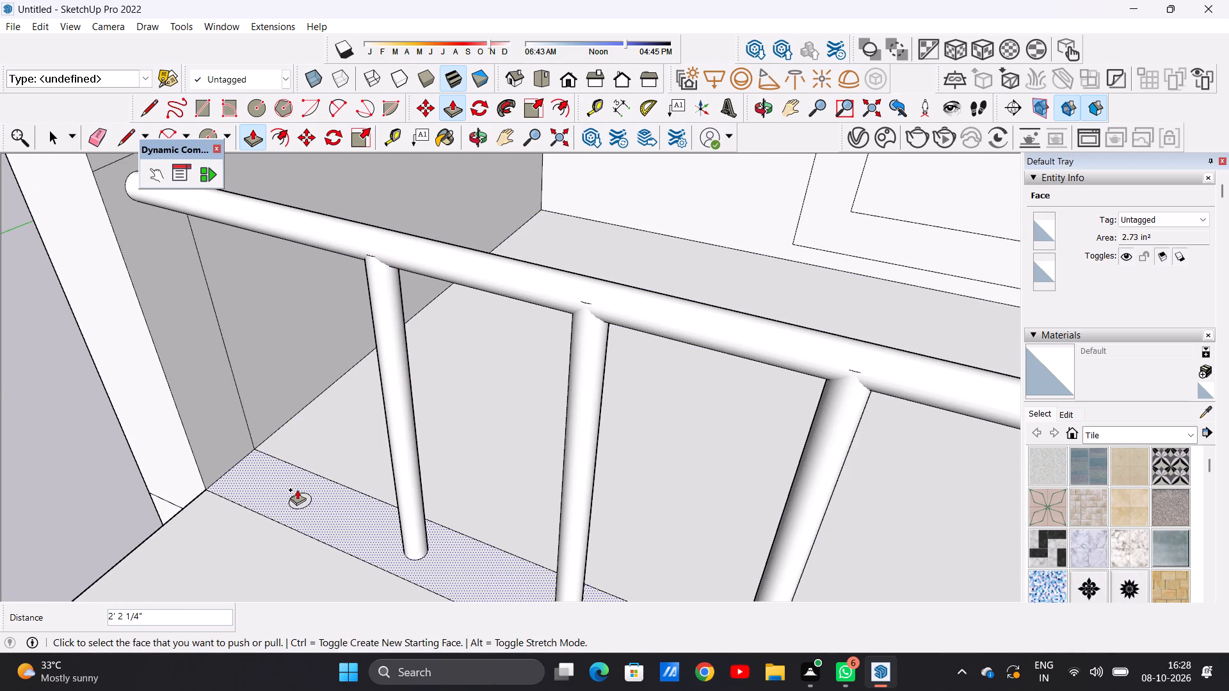
# Raise the last circle beside the side wall about 2' 2 7/8" into the top rail with Push/Pull as the fourteenth baluster.
pyautogui.scroll(13, 297, 489)
pyautogui.click(321, 530)
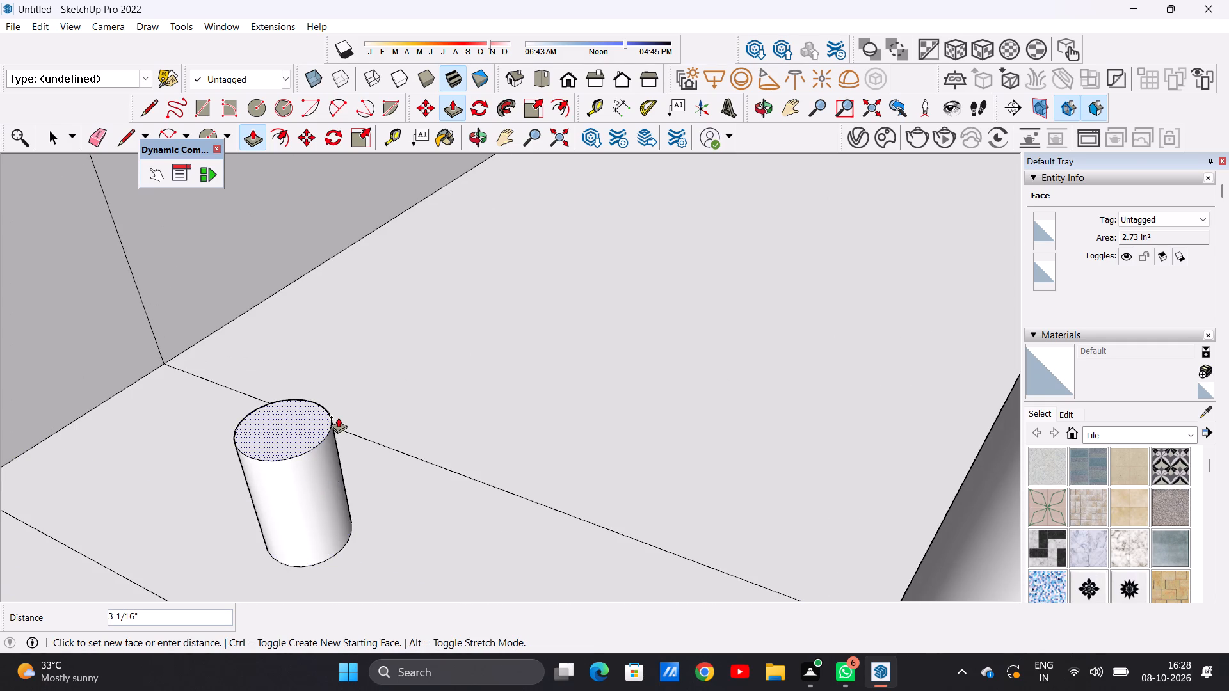
pyautogui.scroll(-20, 338, 417)
pyautogui.scroll(-7, 338, 417)
pyautogui.scroll(7, 316, 333)
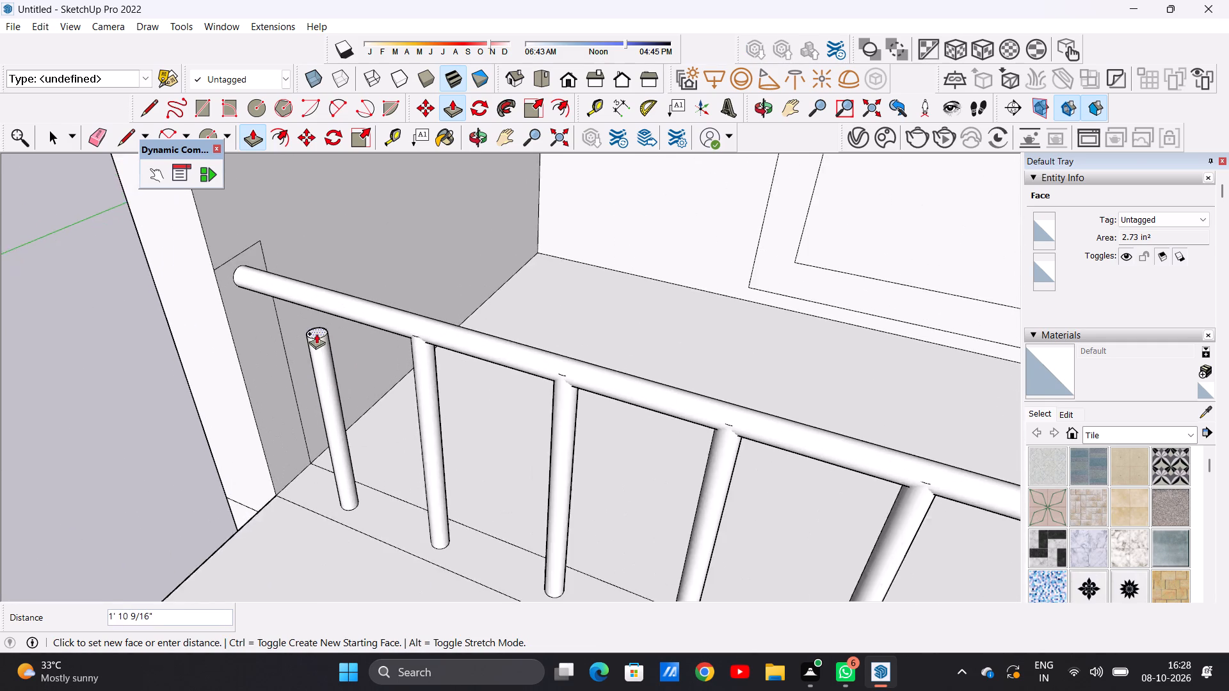
pyautogui.scroll(5, 316, 333)
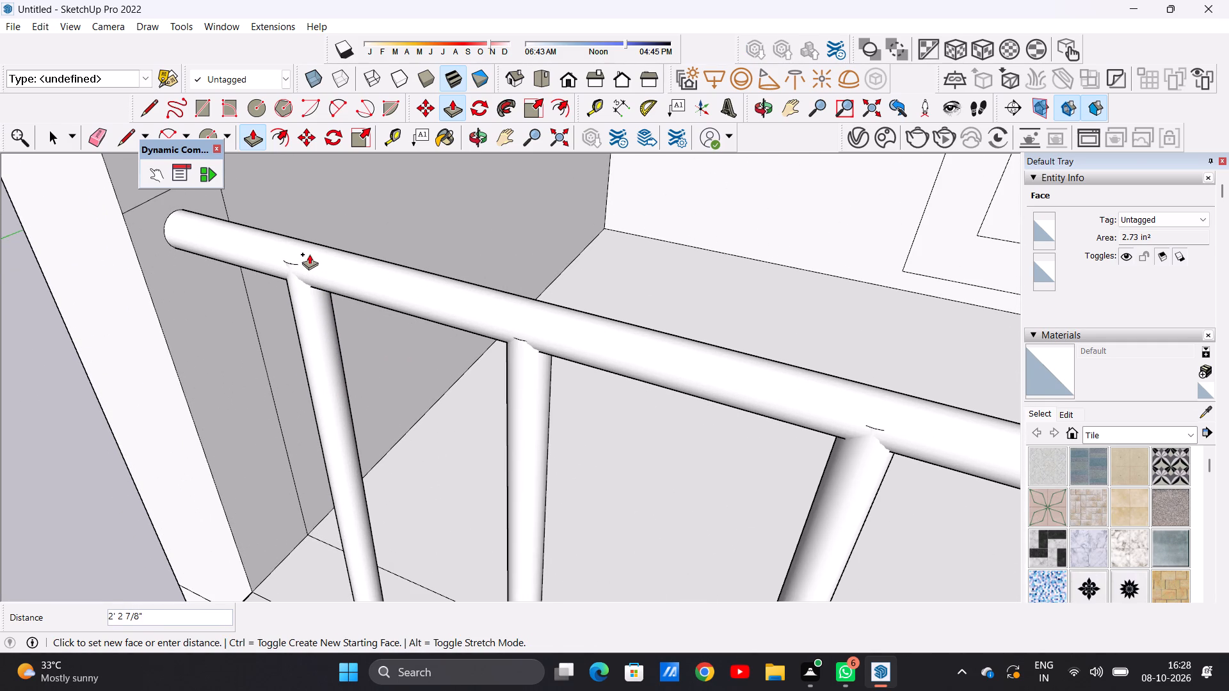
pyautogui.click(309, 254)
pyautogui.press('space')
# Examine the side balcony's railing, side walls and window from the front and from above against the rest of the building.
pyautogui.scroll(-4, 390, 466)
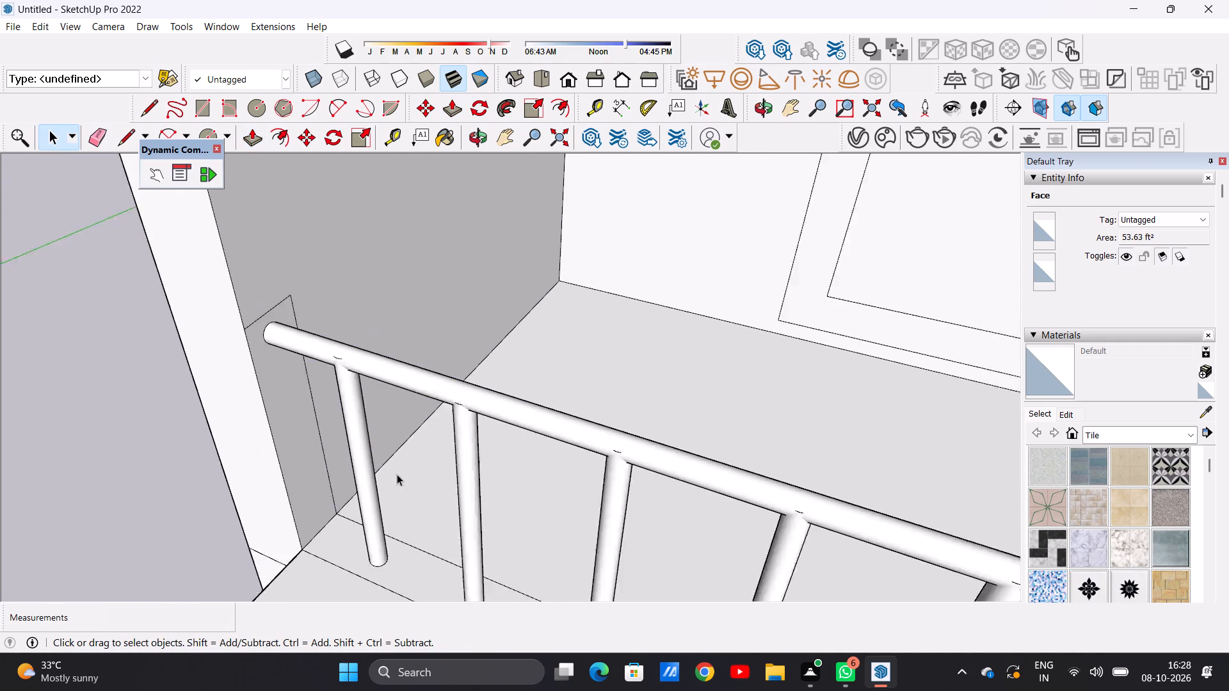
pyautogui.scroll(-20, 397, 474)
pyautogui.scroll(-2, 397, 474)
pyautogui.moveTo(470, 468); pyautogui.dragTo(577, 374, button='middle')
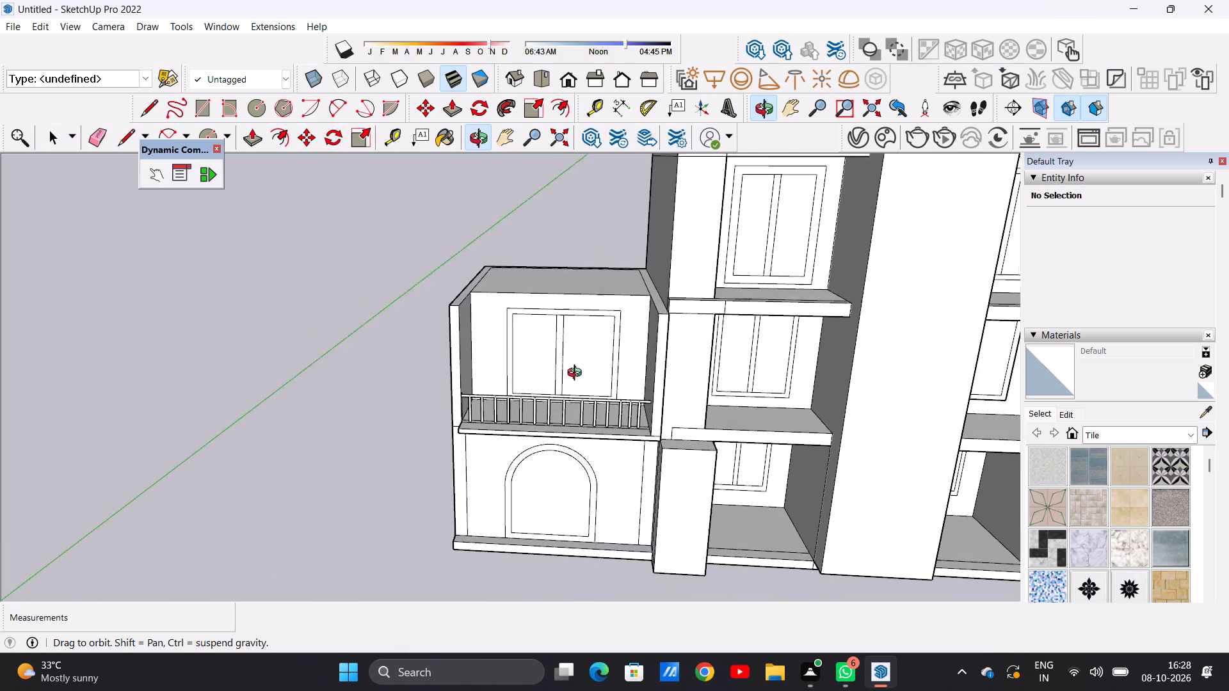
pyautogui.moveTo(577, 374); pyautogui.dragTo(580, 363, button='middle')
pyautogui.scroll(16, 575, 424)
pyautogui.scroll(-20, 572, 424)
pyautogui.scroll(-1, 572, 424)
pyautogui.moveTo(572, 423); pyautogui.dragTo(566, 408, button='middle')
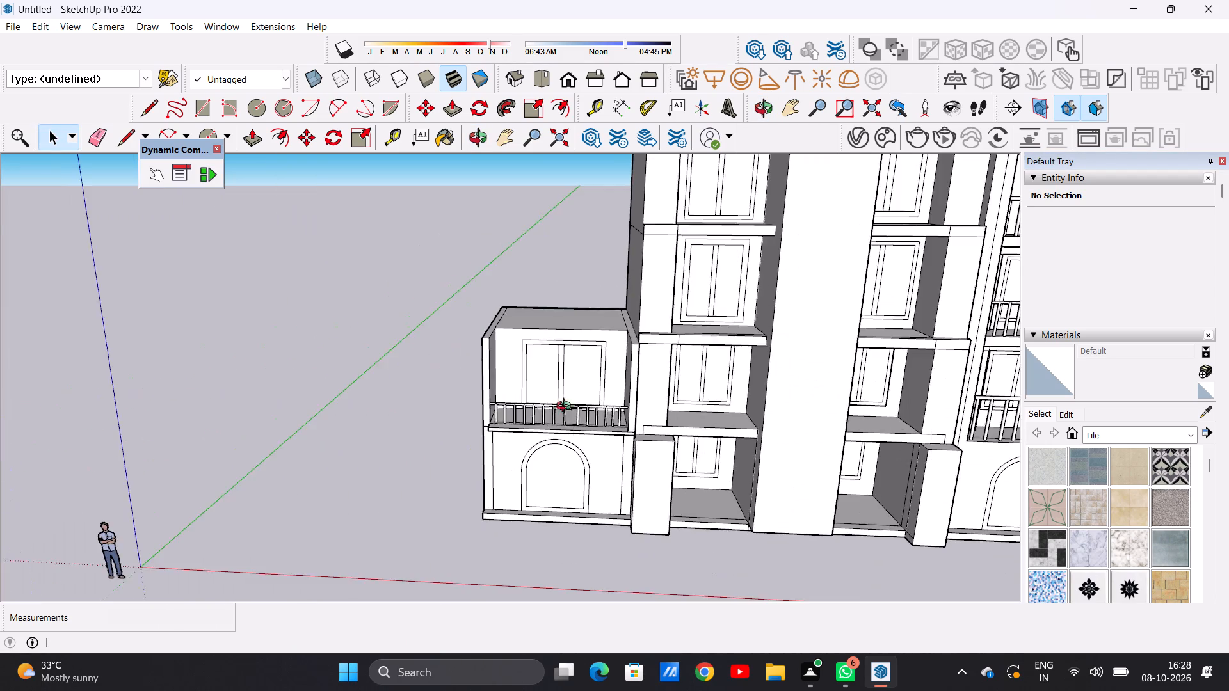
pyautogui.moveTo(566, 408); pyautogui.dragTo(579, 314, button='middle')
pyautogui.scroll(11, 595, 370)
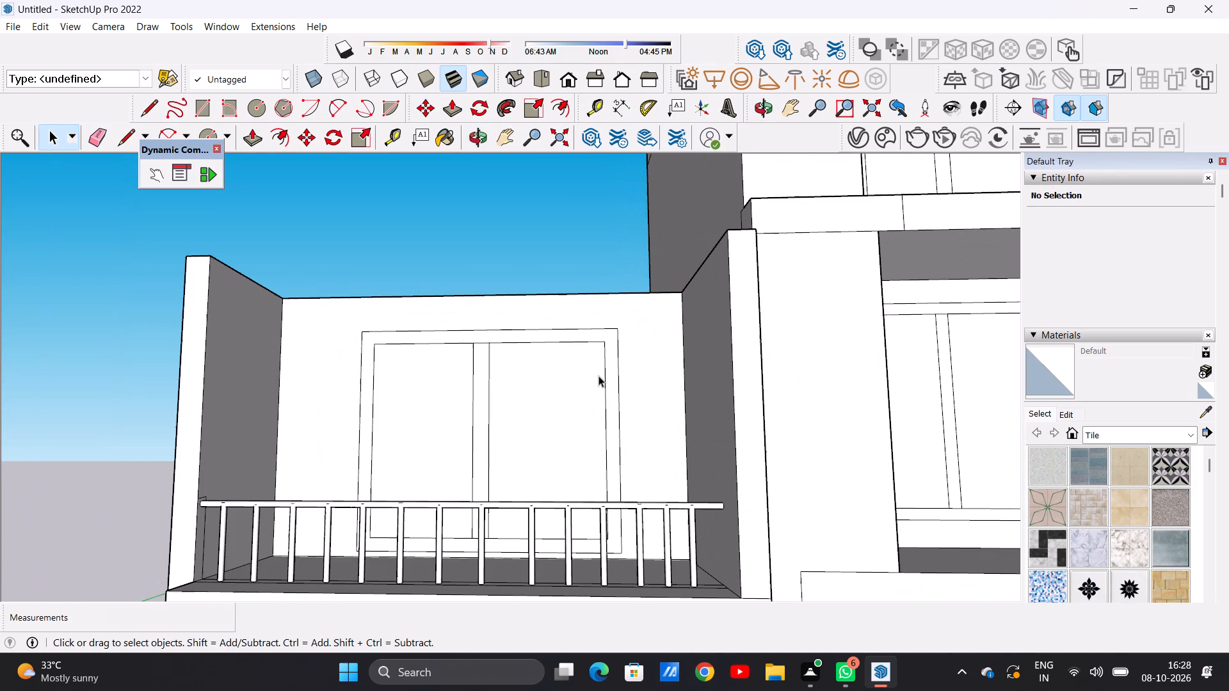
pyautogui.scroll(-5, 599, 376)
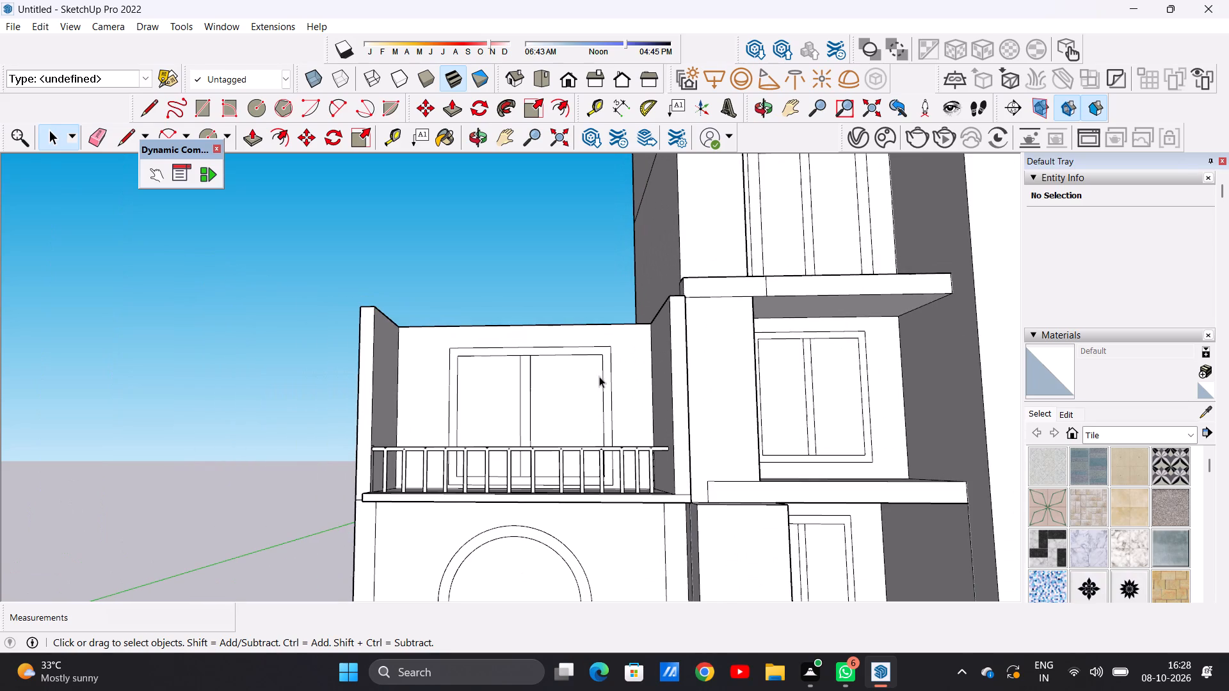
pyautogui.moveTo(586, 374); pyautogui.dragTo(604, 527, button='middle')
pyautogui.scroll(5, 570, 338)
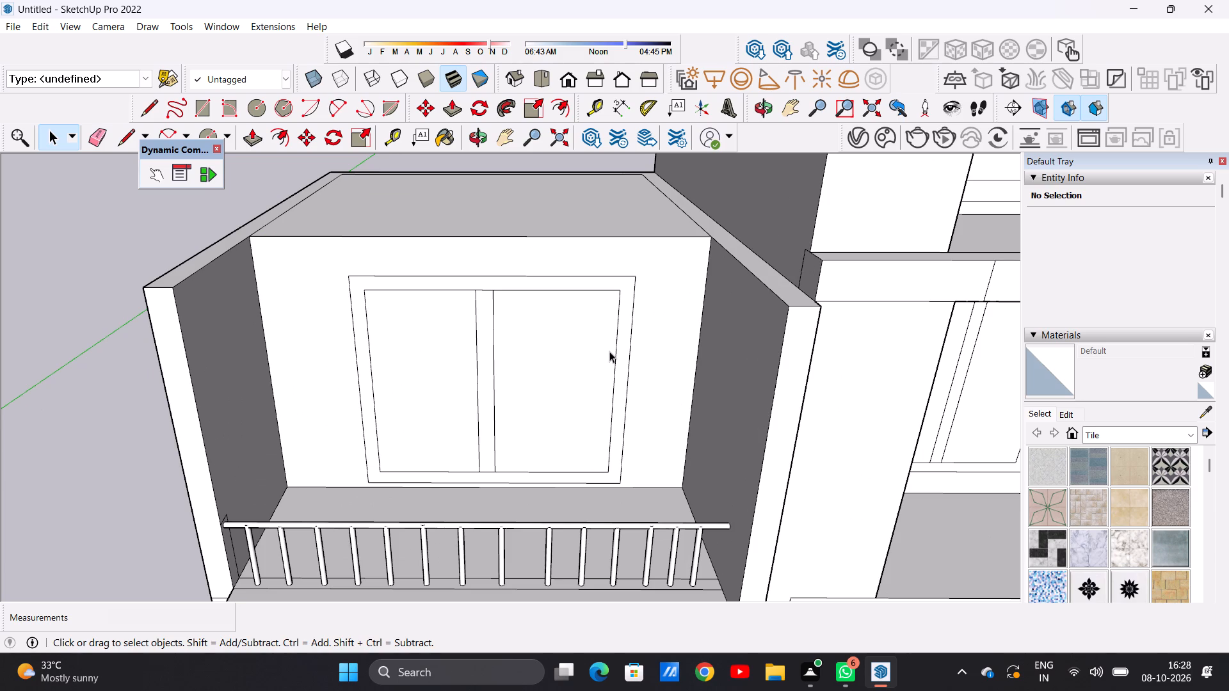
pyautogui.scroll(-12, 548, 386)
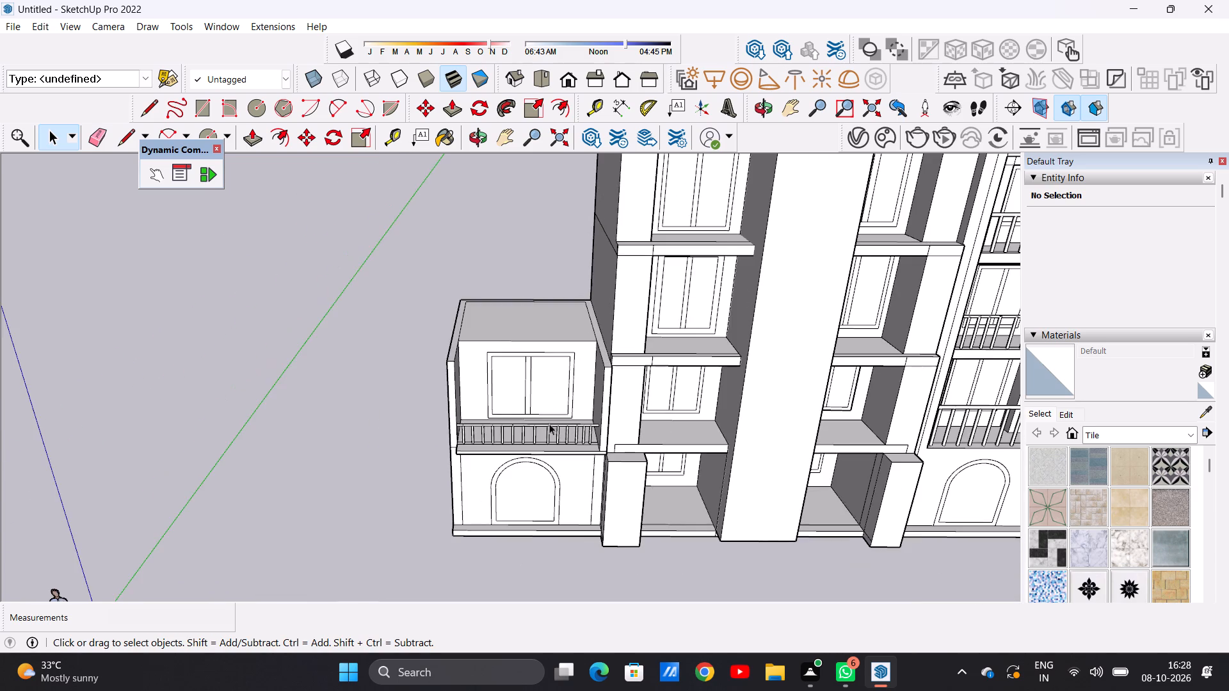
pyautogui.moveTo(549, 434); pyautogui.dragTo(539, 309, button='middle')
pyautogui.scroll(7, 485, 384)
pyautogui.scroll(2, 662, 363)
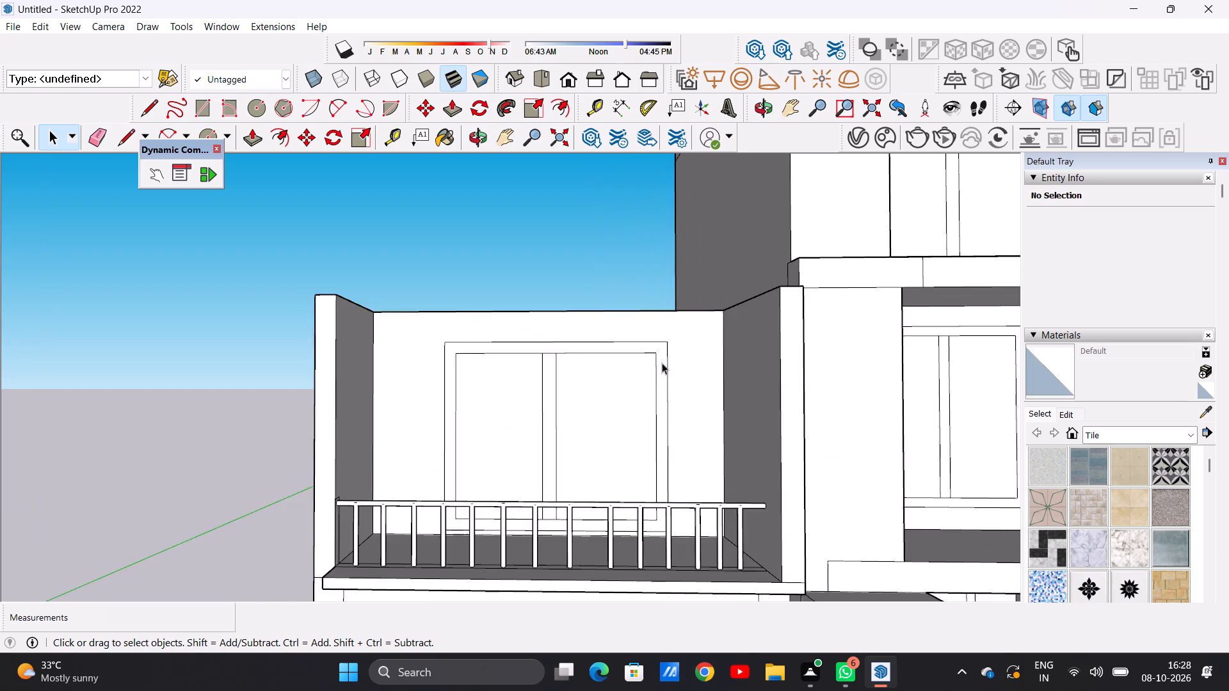
pyautogui.scroll(6, 662, 363)
pyautogui.scroll(-10, 661, 365)
pyautogui.moveTo(660, 365); pyautogui.dragTo(678, 509, button='middle')
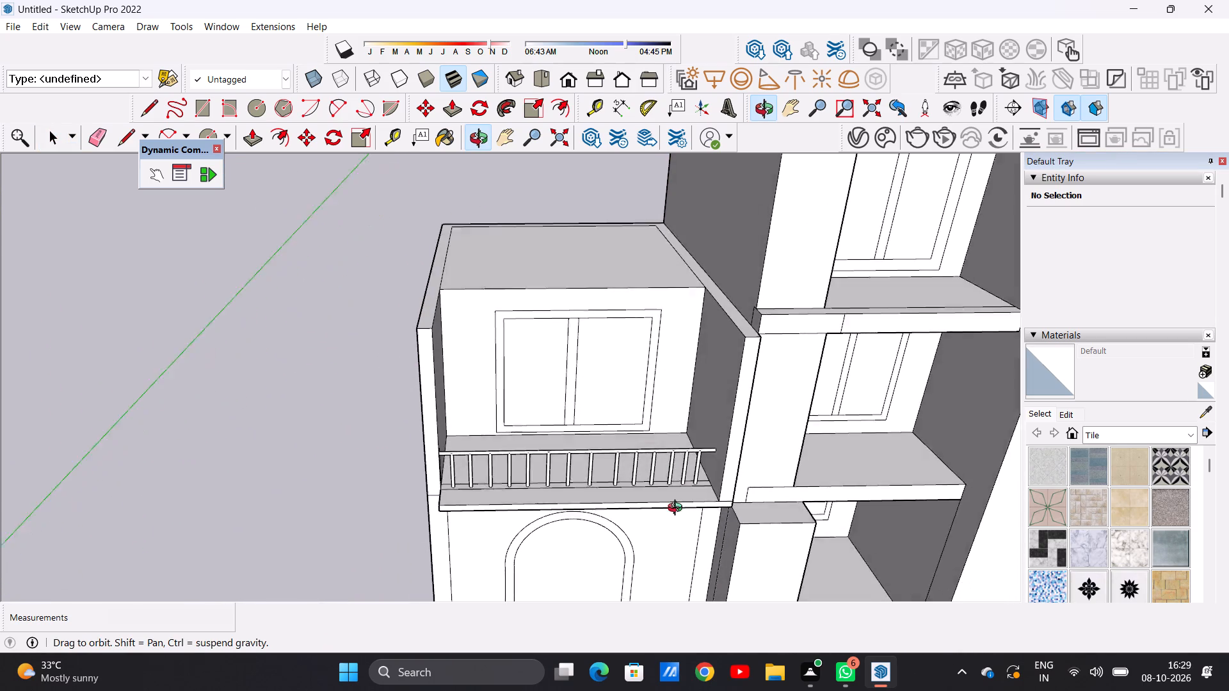
pyautogui.moveTo(678, 509); pyautogui.dragTo(666, 557, button='middle')
pyautogui.moveTo(654, 566); pyautogui.dragTo(590, 568, button='middle')
pyautogui.scroll(7, 582, 328)
pyautogui.scroll(-12, 579, 320)
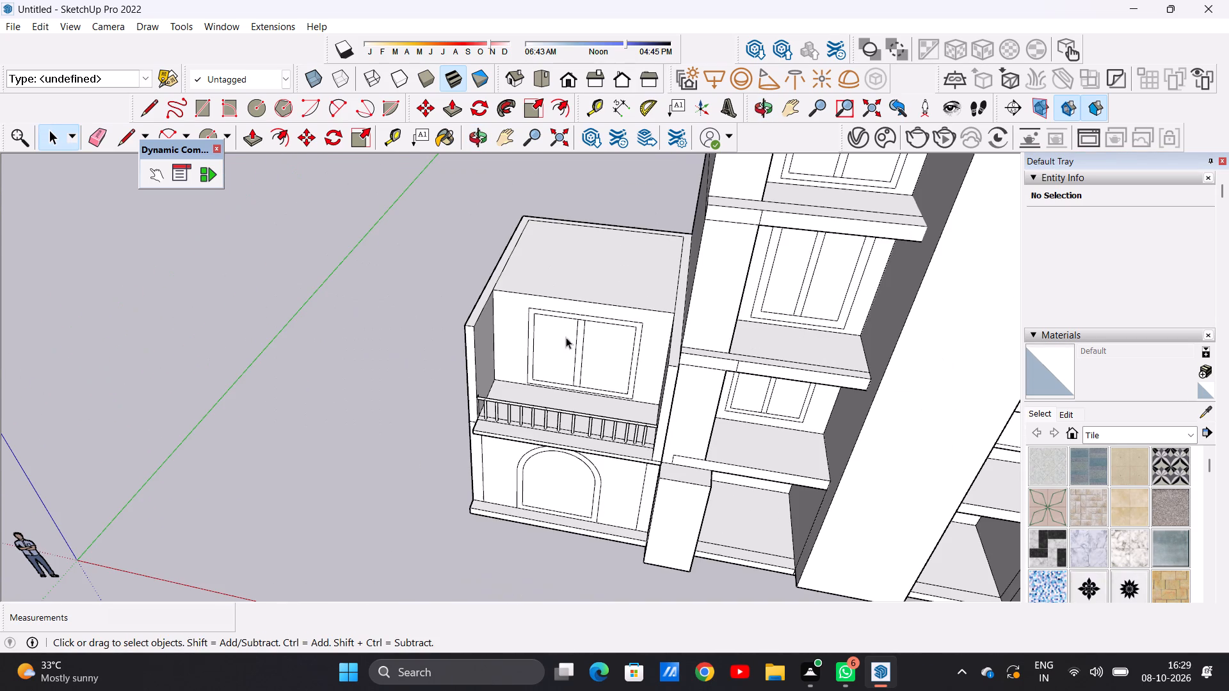
# Push/Pull the side block's roof face inside the surrounding wall edges up 1'.
pyautogui.moveTo(525, 331); pyautogui.dragTo(658, 344, button='middle')
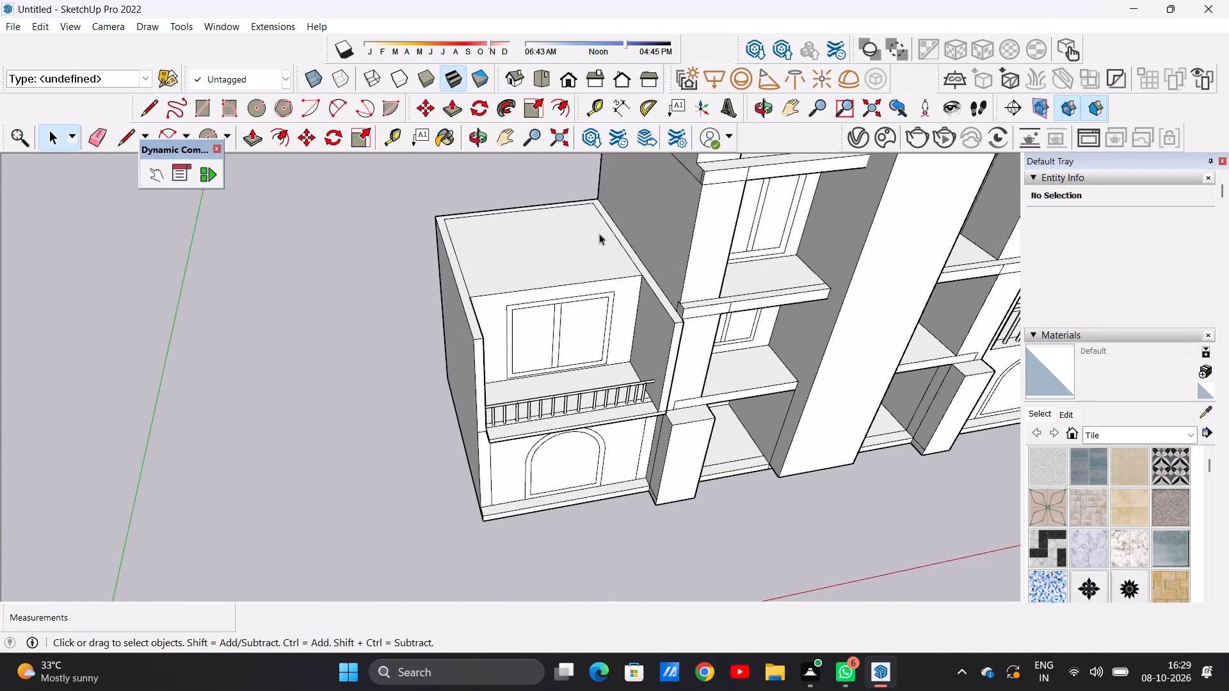
pyautogui.scroll(6, 561, 253)
pyautogui.moveTo(457, 335); pyautogui.dragTo(575, 300, button='middle')
pyautogui.scroll(-4, 546, 383)
pyautogui.scroll(1, 546, 384)
pyautogui.scroll(-5, 546, 414)
pyautogui.scroll(3, 541, 275)
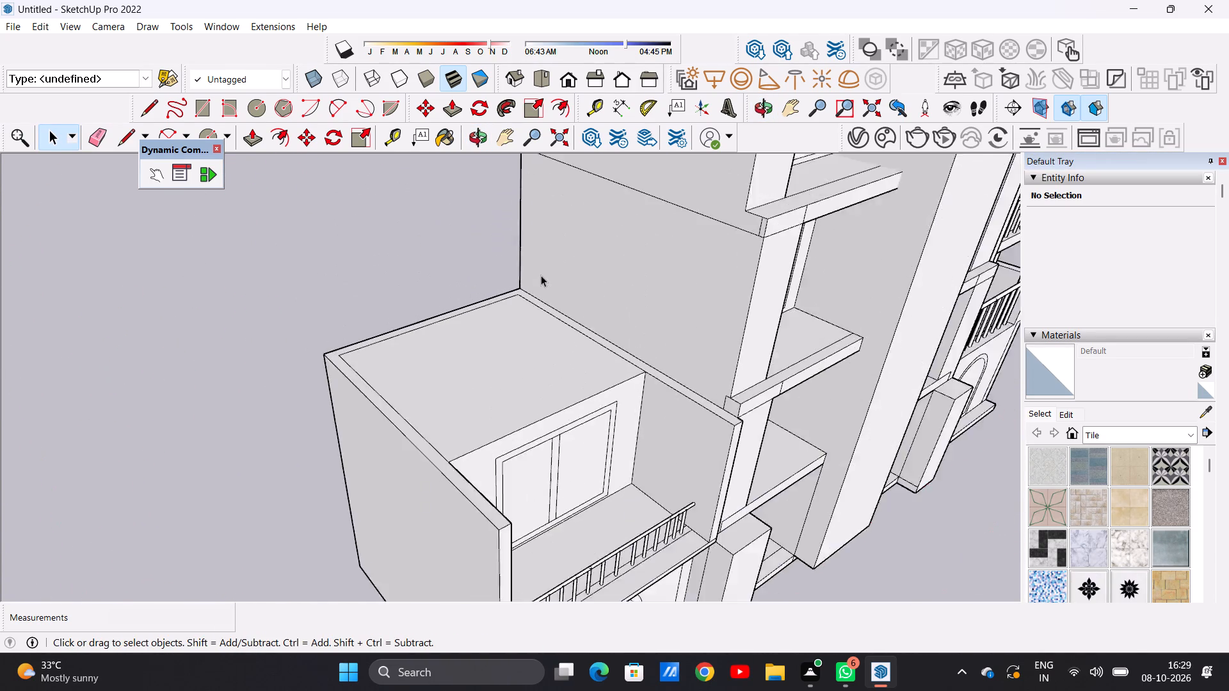
pyautogui.scroll(8, 541, 275)
pyautogui.moveTo(548, 397); pyautogui.dragTo(542, 349, button='middle')
pyautogui.scroll(-9, 542, 349)
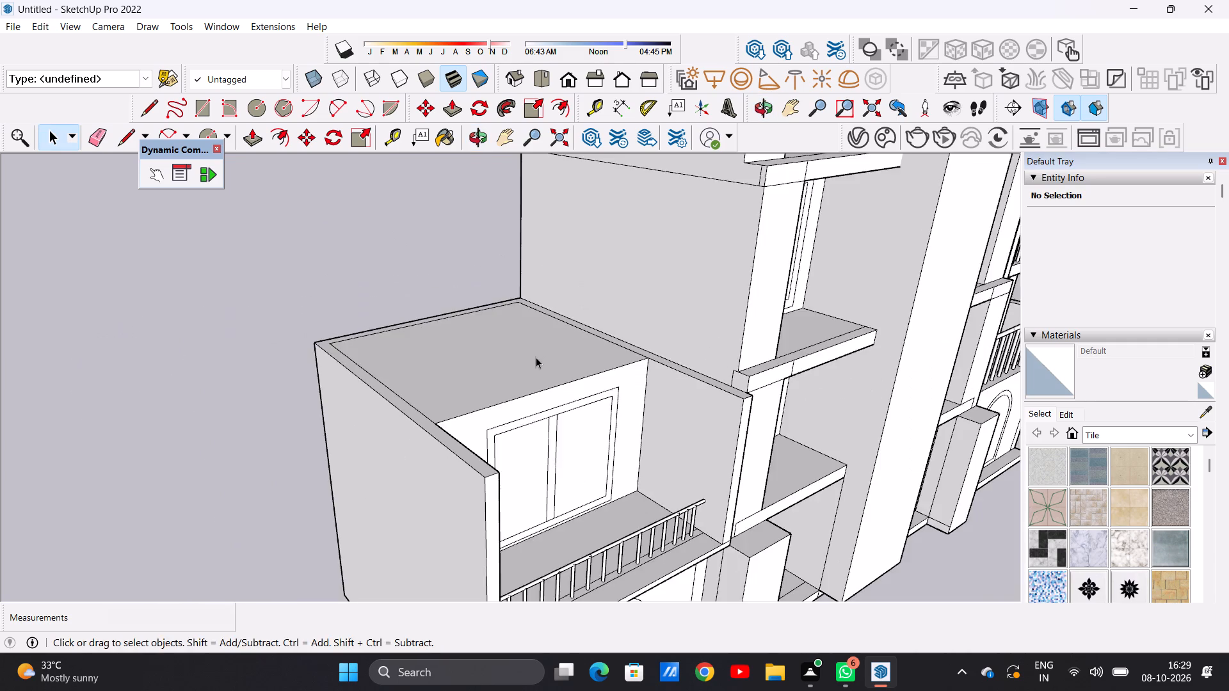
pyautogui.moveTo(532, 355); pyautogui.dragTo(545, 426, button='middle')
pyautogui.scroll(4, 538, 411)
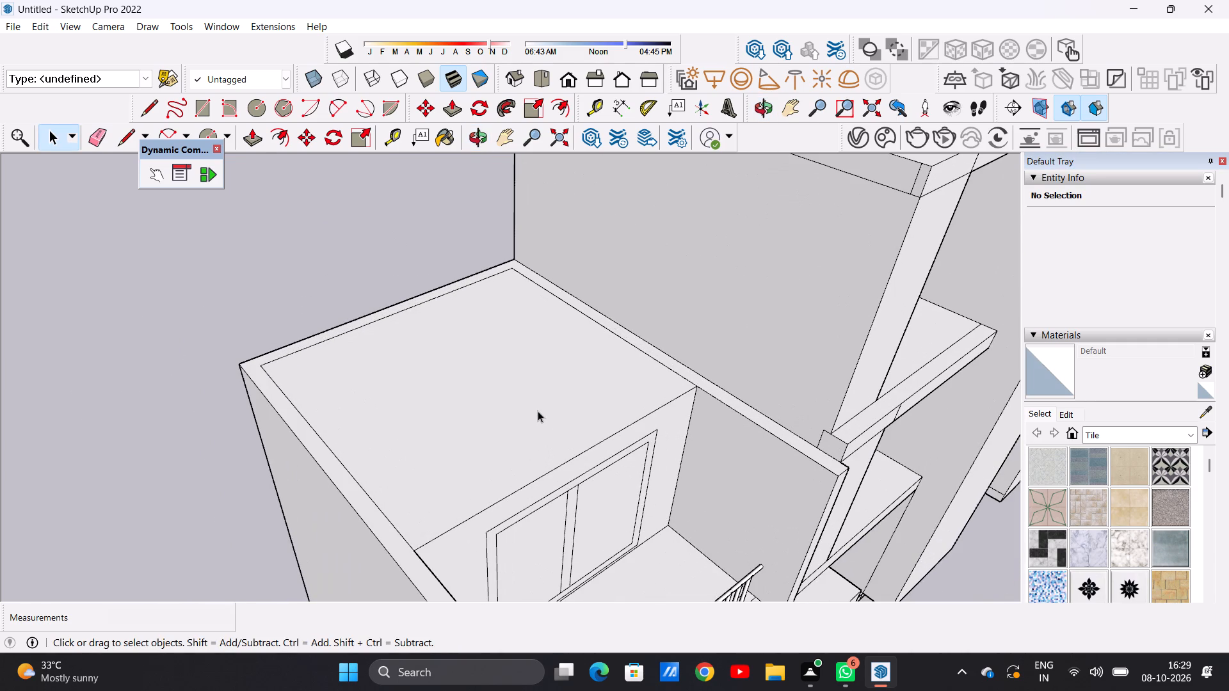
pyautogui.press('p')
pyautogui.click(510, 433)
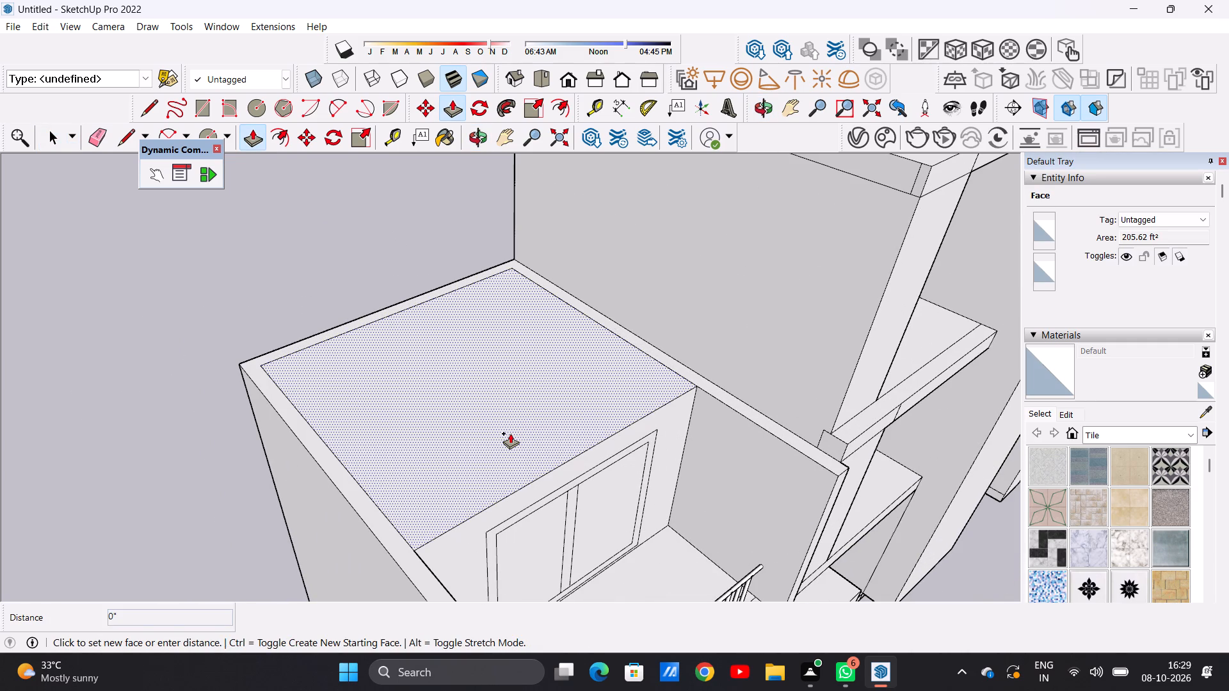
pyautogui.write("1'")
pyautogui.press('Return')
pyautogui.press('space')
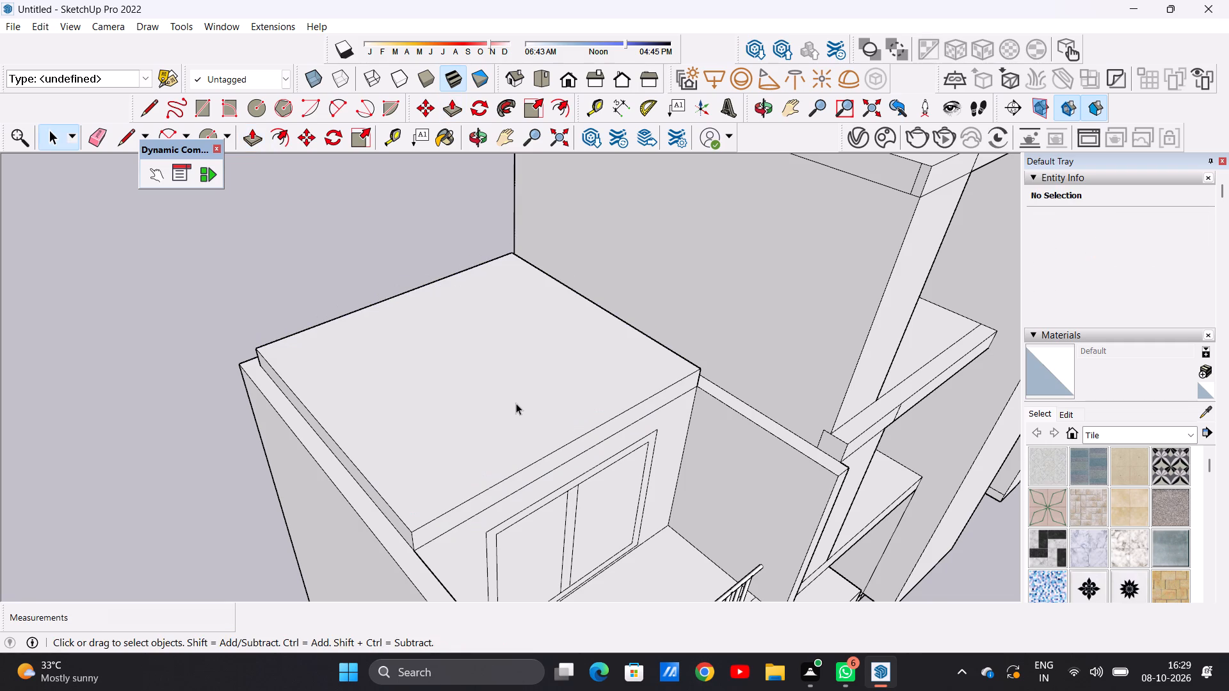
pyautogui.scroll(-7, 516, 403)
pyautogui.moveTo(540, 409); pyautogui.dragTo(485, 323, button='middle')
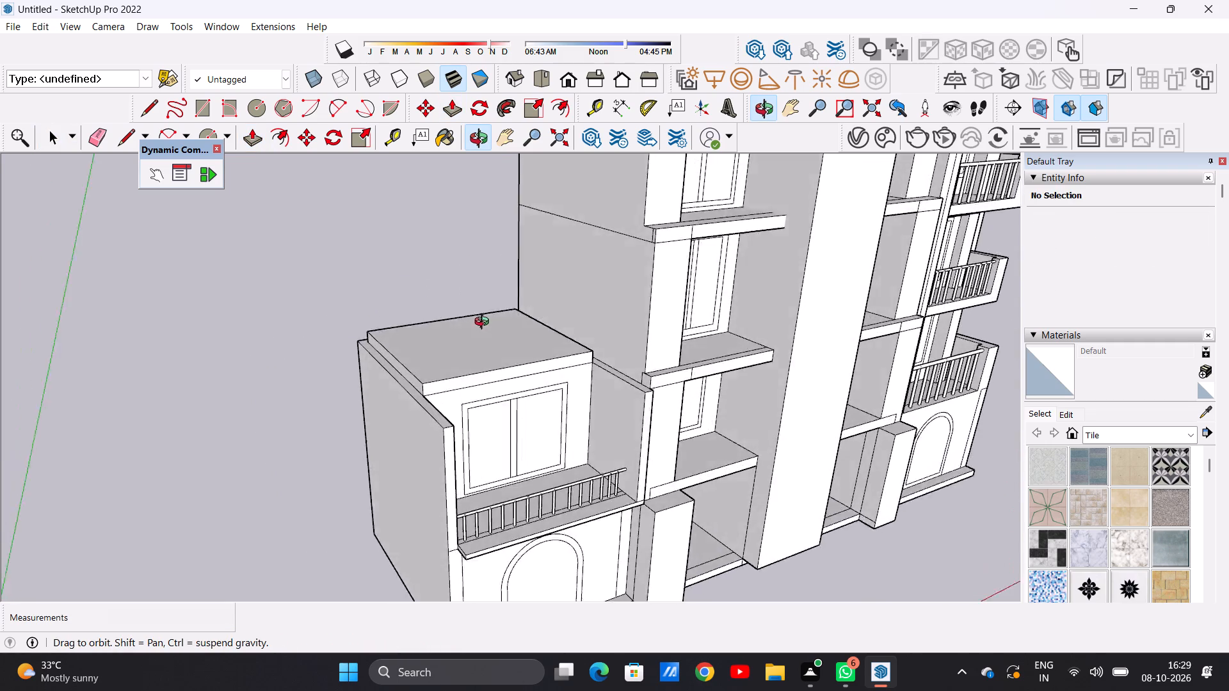
pyautogui.moveTo(485, 323); pyautogui.dragTo(454, 246, button='middle')
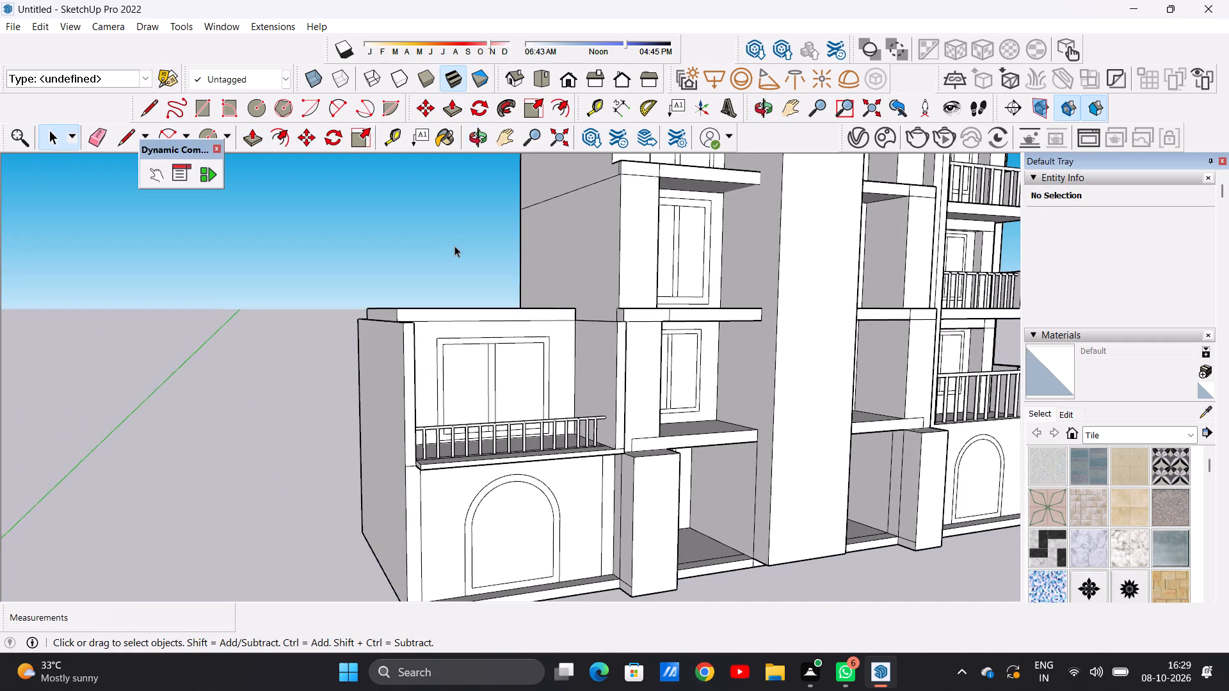
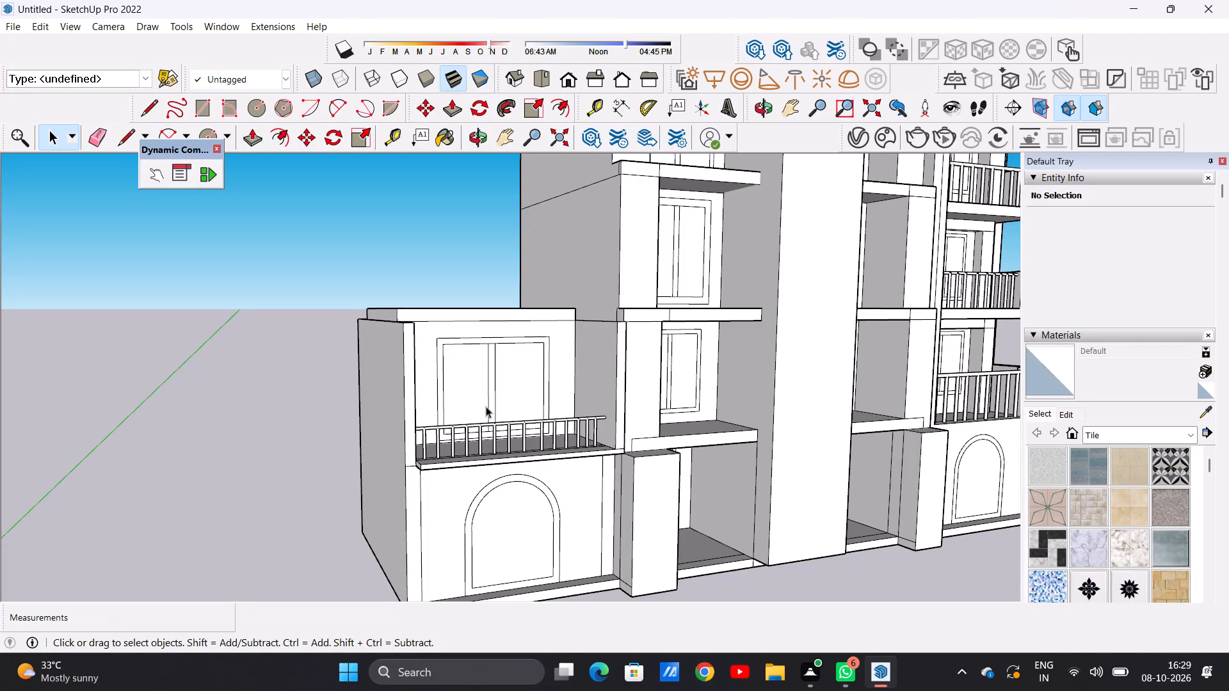
# Examine the side block's raised roof slab and front balcony from the front and from above.
pyautogui.scroll(13, 486, 406)
pyautogui.scroll(-12, 508, 321)
pyautogui.moveTo(507, 339); pyautogui.dragTo(489, 481, button='middle')
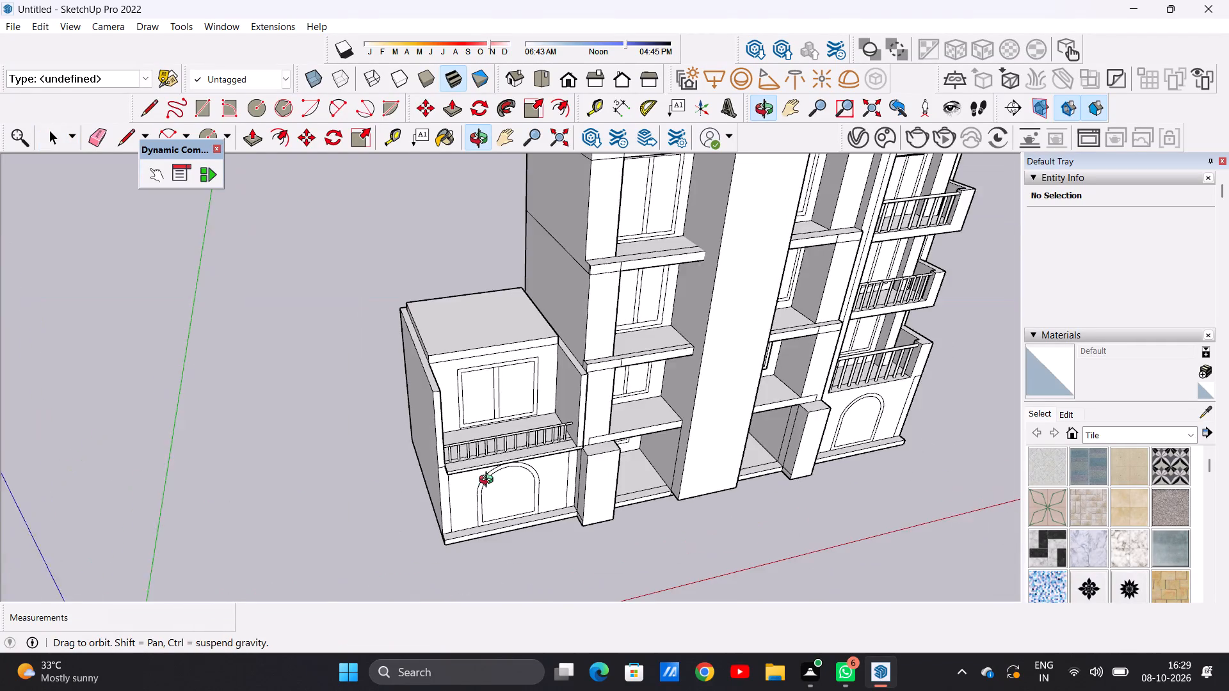
pyautogui.moveTo(489, 481); pyautogui.dragTo(491, 502, button='middle')
pyautogui.scroll(-5, 566, 384)
pyautogui.scroll(6, 545, 370)
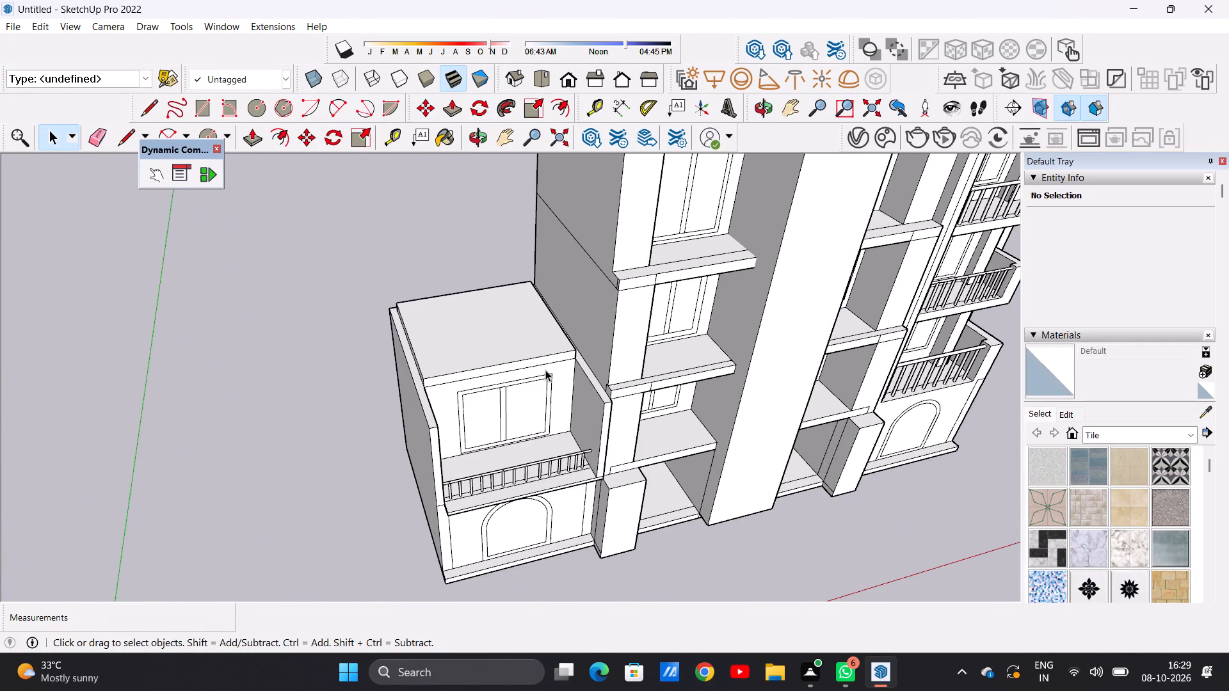
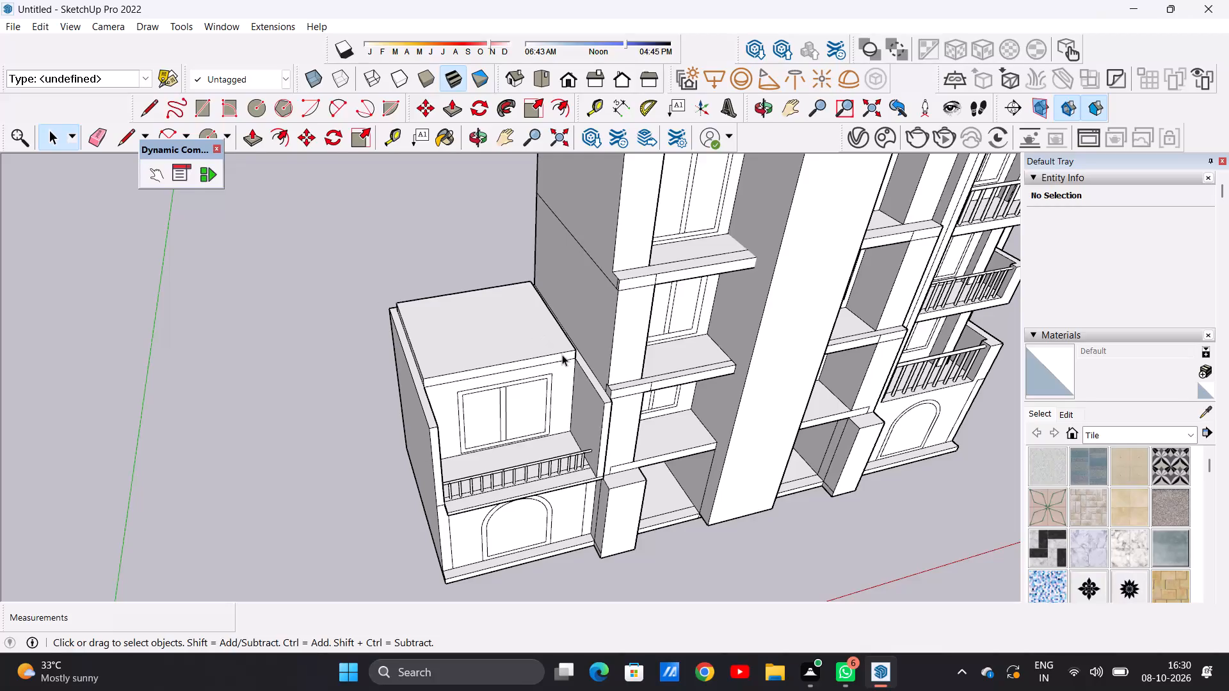
# Push/Pull the front face of the side block's roof slab forward about 4 ft over the balcony.
pyautogui.scroll(20, 563, 357)
pyautogui.scroll(1, 563, 357)
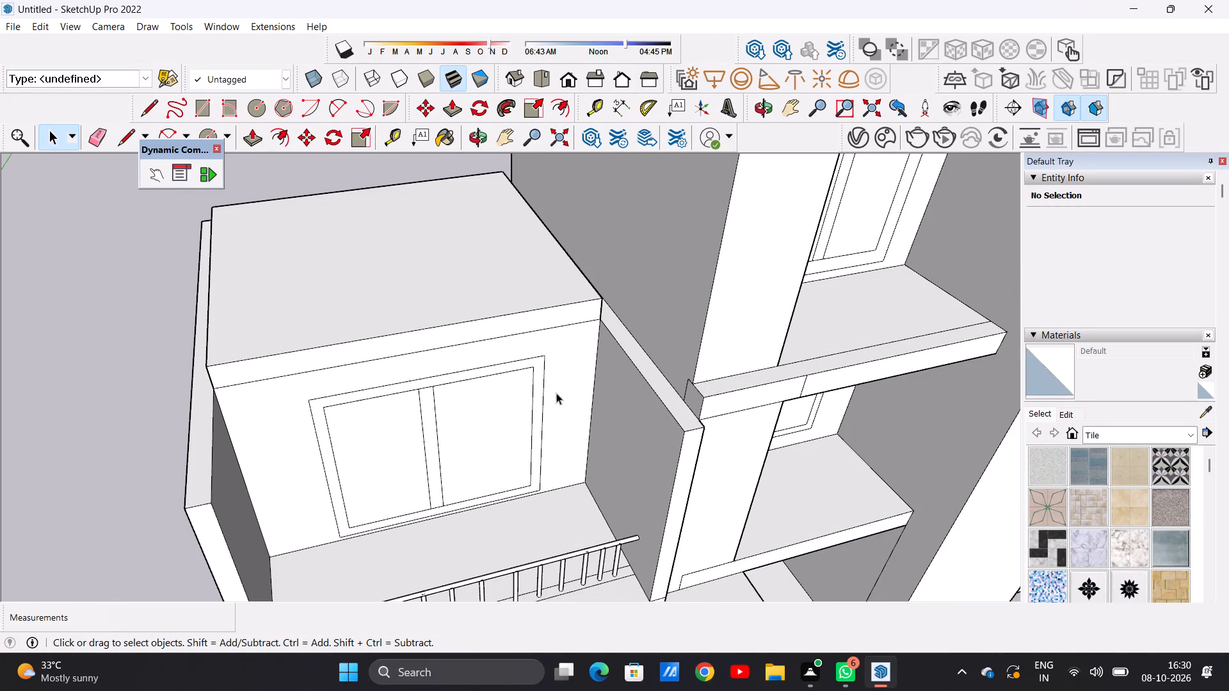
pyautogui.scroll(-3, 558, 384)
pyautogui.moveTo(357, 450); pyautogui.dragTo(549, 438, button='middle')
pyautogui.scroll(3, 447, 417)
pyautogui.scroll(-1, 428, 420)
pyautogui.scroll(1, 428, 420)
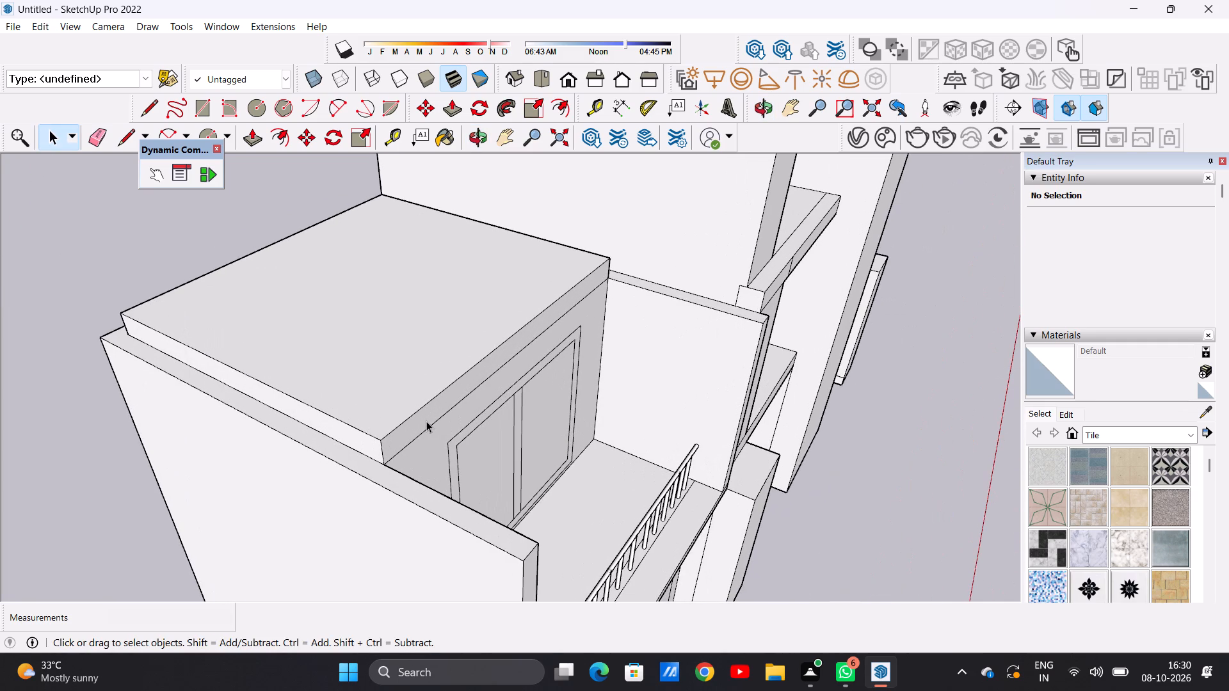
pyautogui.press('p')
pyautogui.scroll(3, 425, 423)
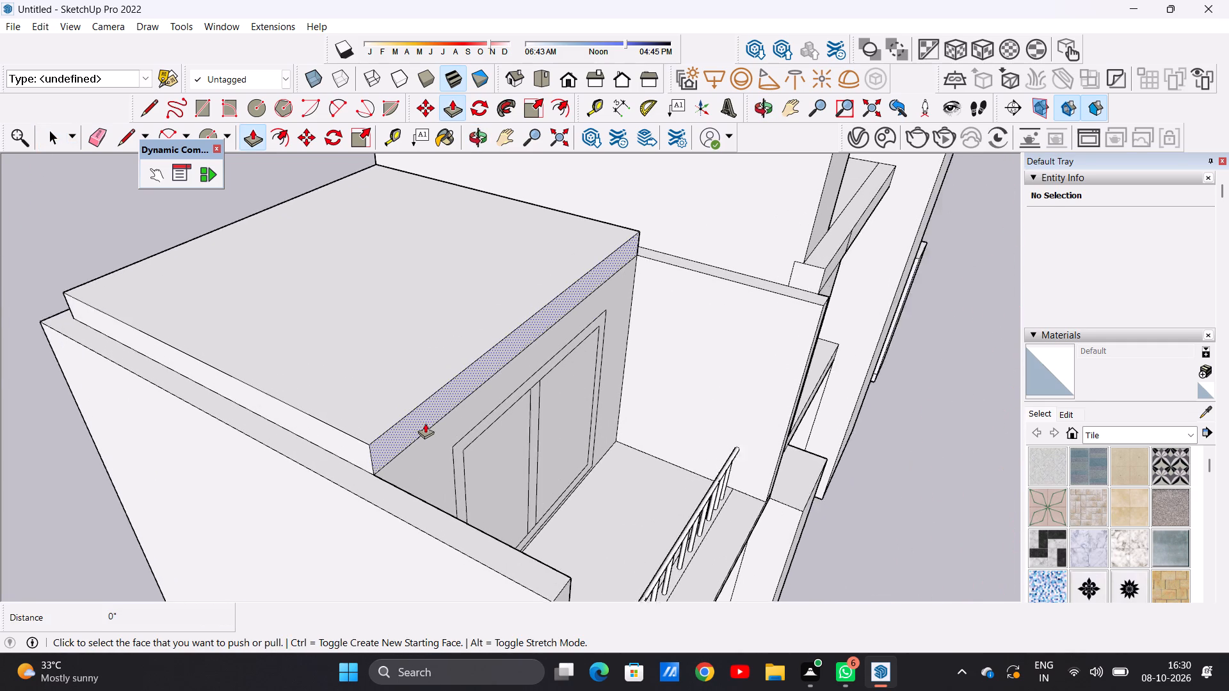
pyautogui.scroll(4, 425, 423)
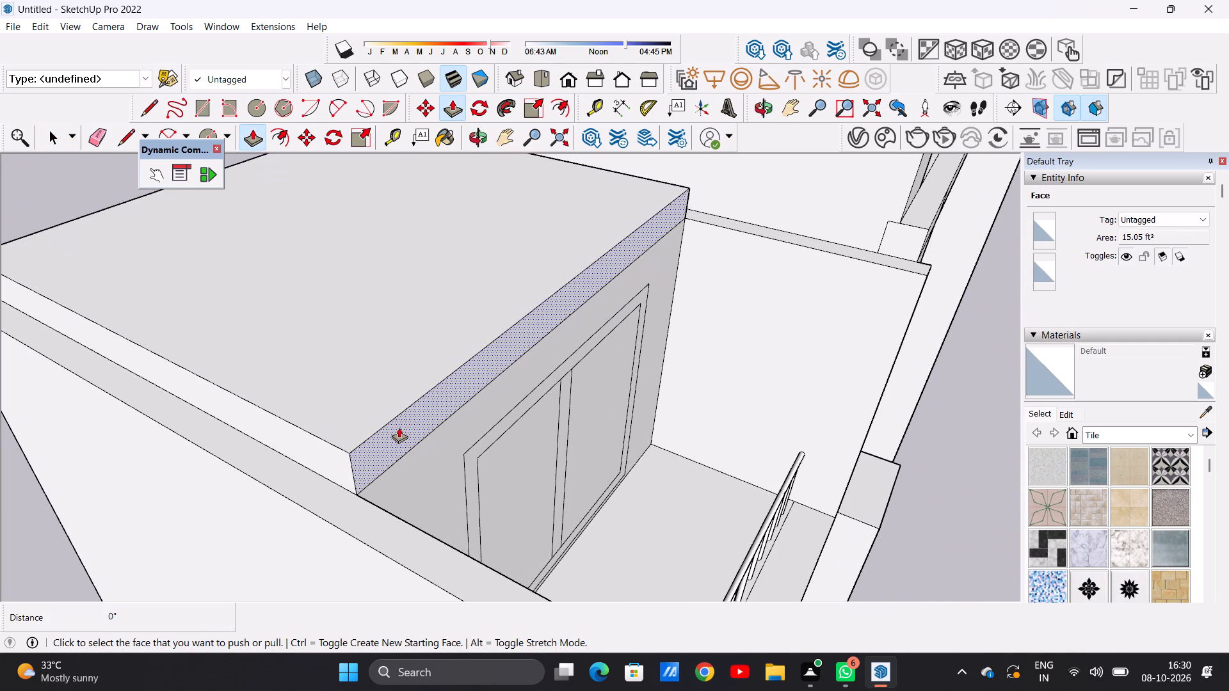
pyautogui.click(398, 427)
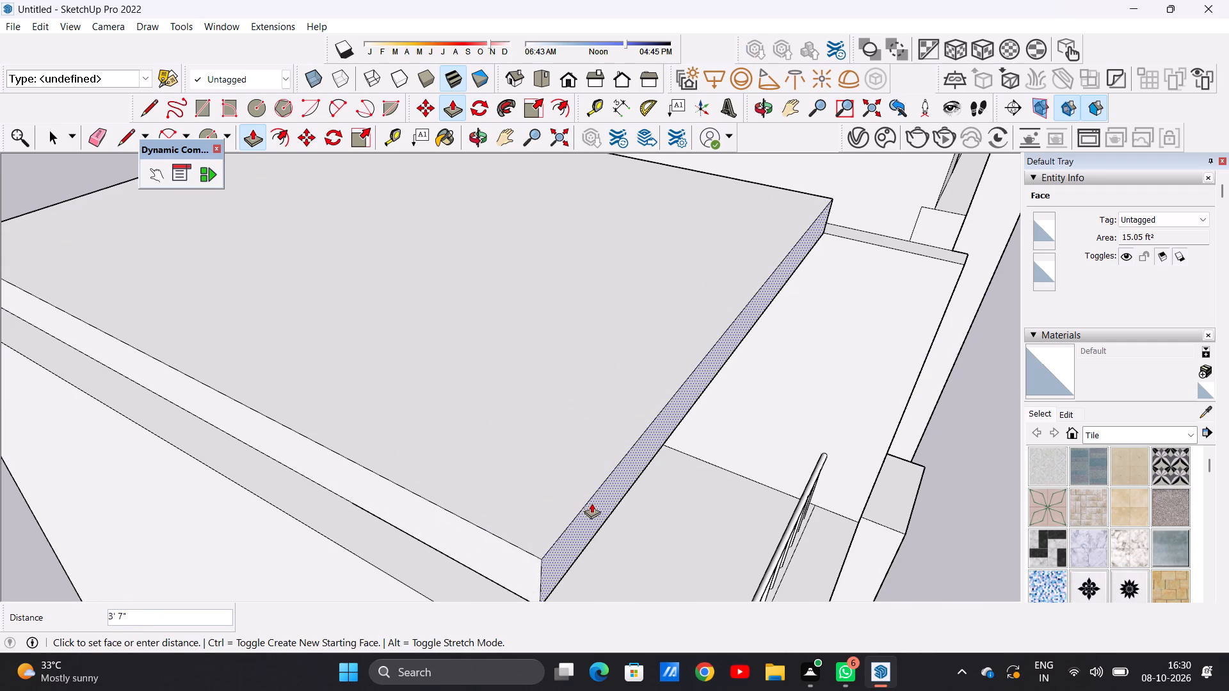
pyautogui.click(610, 516)
pyautogui.press('space')
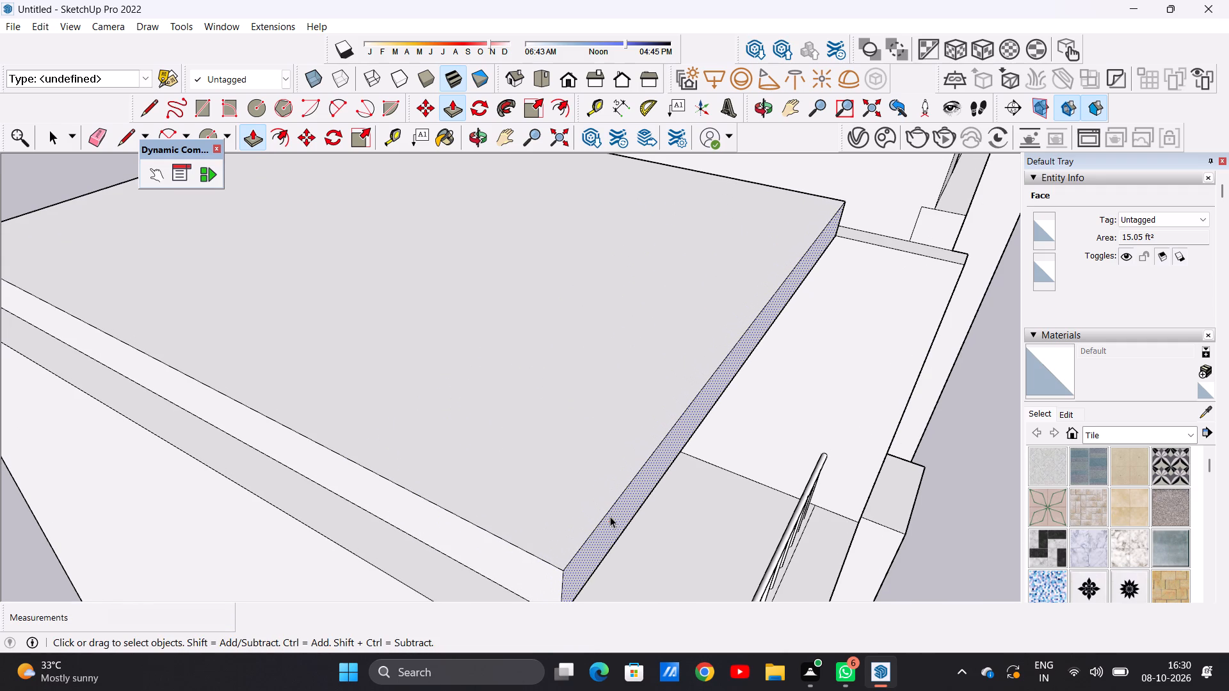
# Examine the side block's extended roof slab and its relation to the main building from the side and front.
pyautogui.scroll(-13, 616, 573)
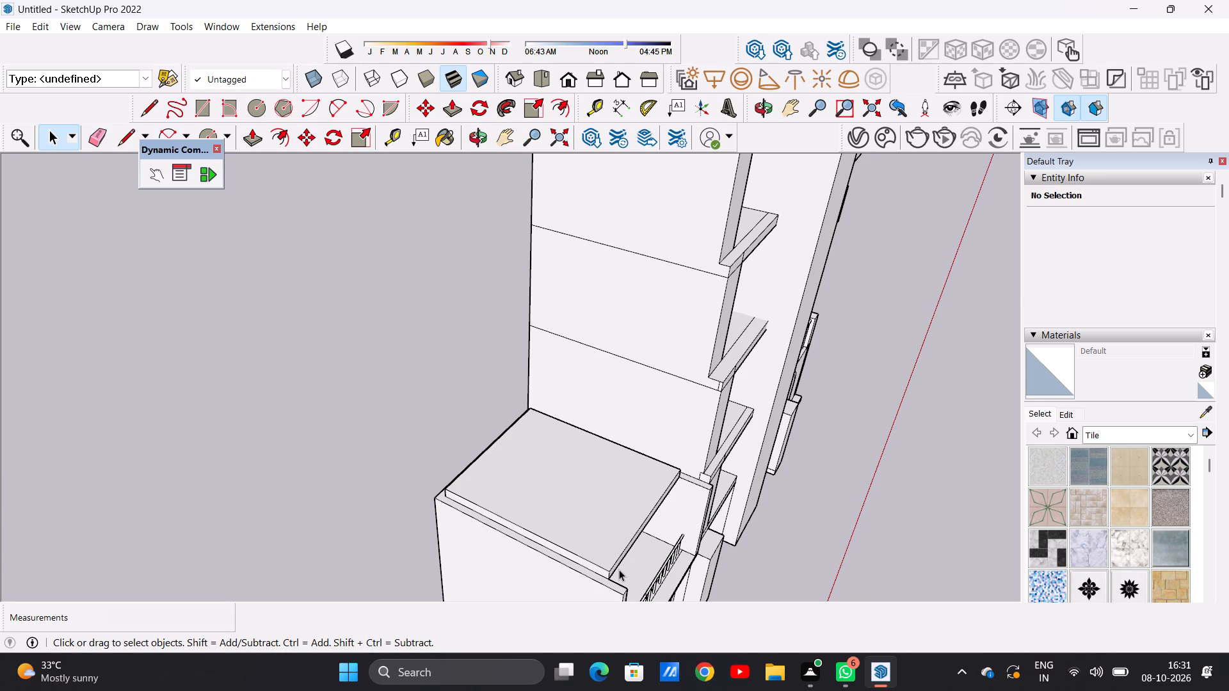
pyautogui.scroll(-10, 604, 509)
pyautogui.scroll(-13, 575, 486)
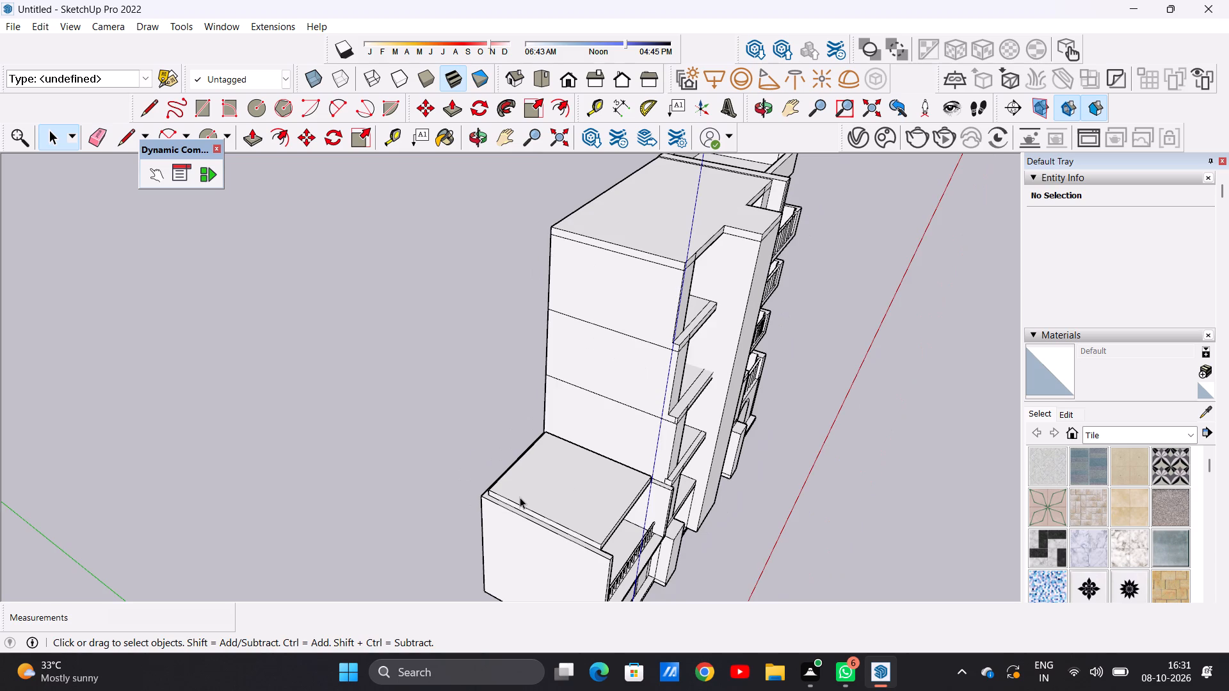
pyautogui.scroll(-1, 533, 505)
pyautogui.moveTo(610, 499); pyautogui.dragTo(586, 415, button='middle')
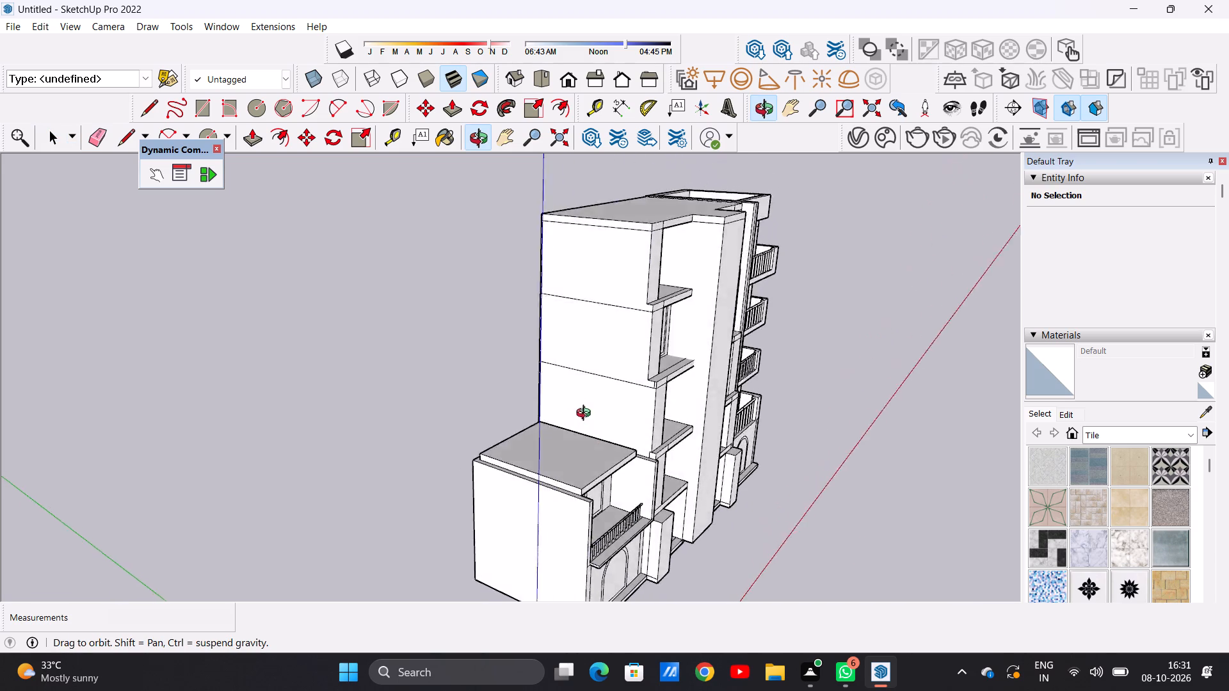
pyautogui.moveTo(586, 415); pyautogui.dragTo(487, 389, button='middle')
pyautogui.scroll(3, 547, 428)
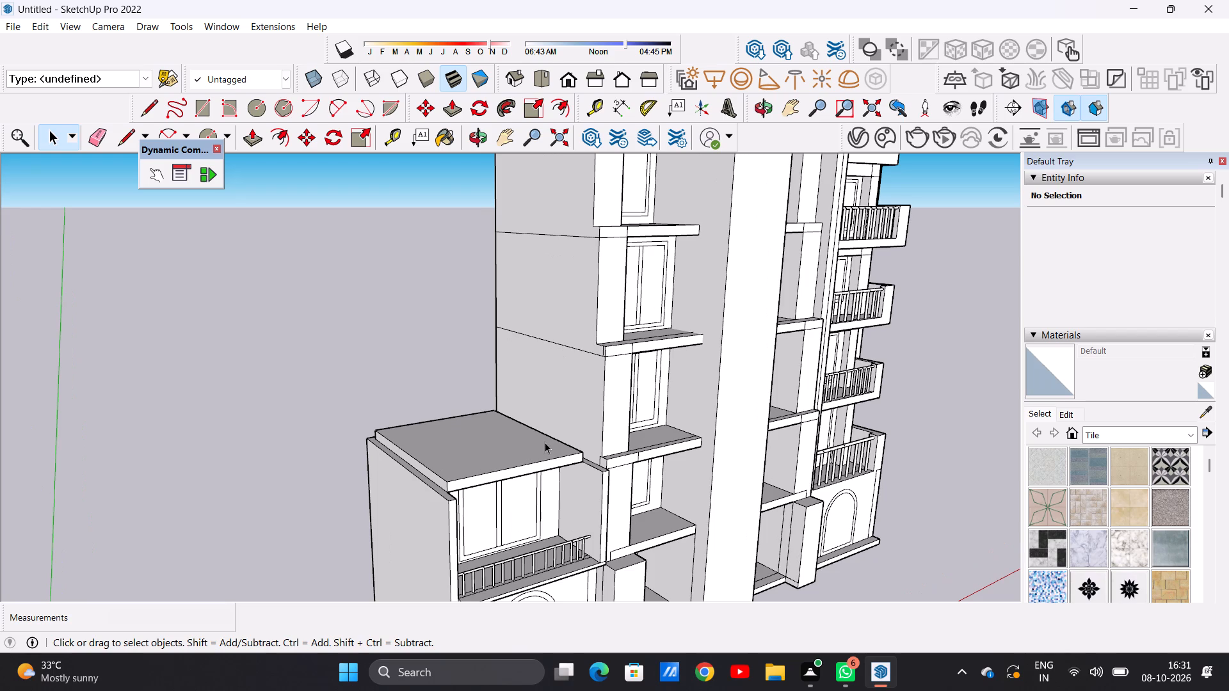
pyautogui.scroll(-7, 542, 452)
pyautogui.scroll(5, 565, 488)
pyautogui.moveTo(574, 467); pyautogui.dragTo(454, 486, button='middle')
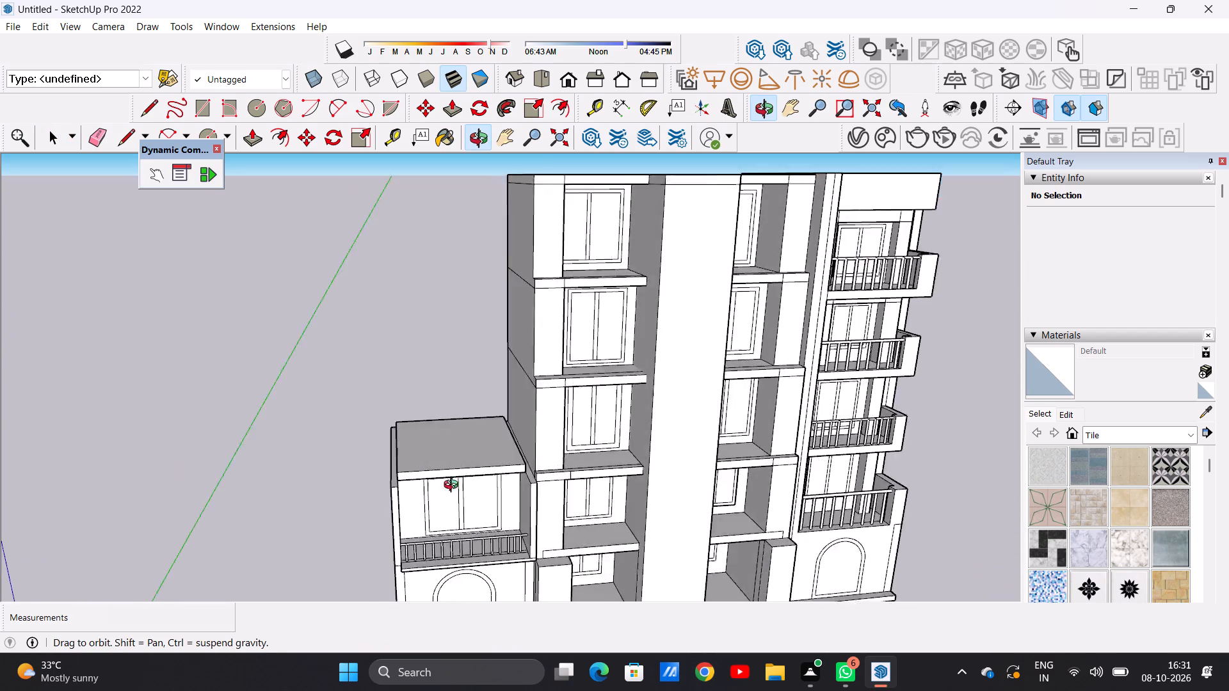
pyautogui.moveTo(454, 486); pyautogui.dragTo(432, 535, button='middle')
# Push/Pull the top face of the side block's side and rear walls up by 10'.
pyautogui.scroll(18, 499, 481)
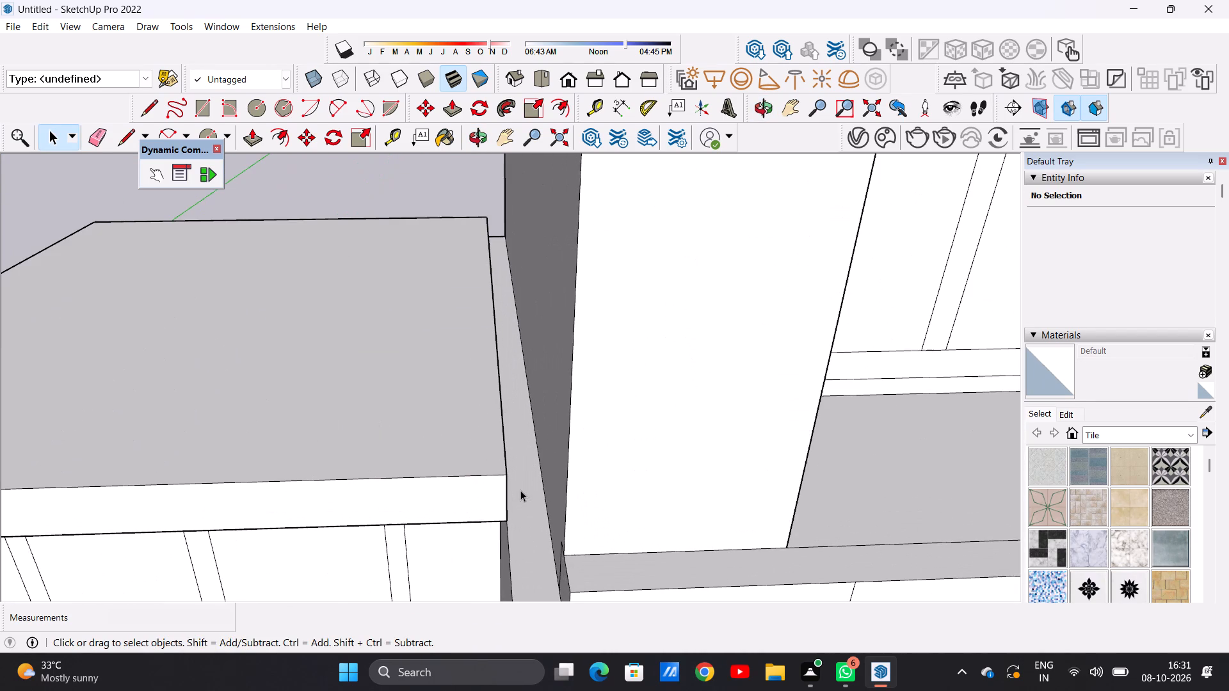
pyautogui.press('p')
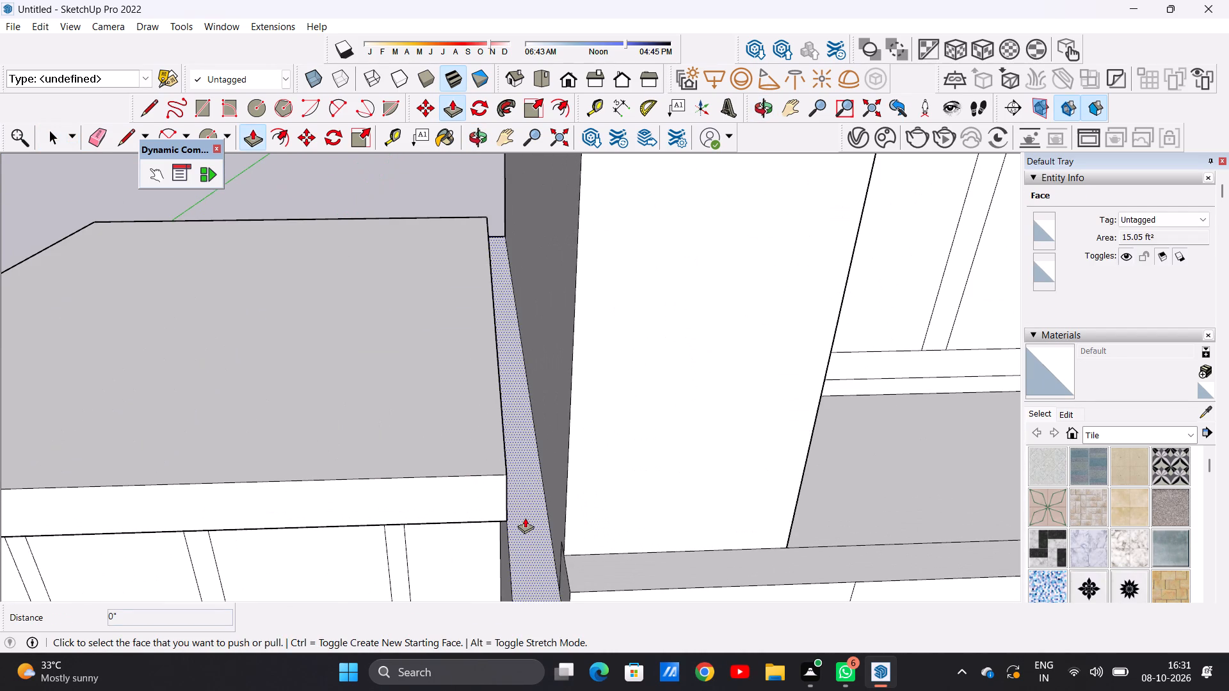
pyautogui.click(525, 518)
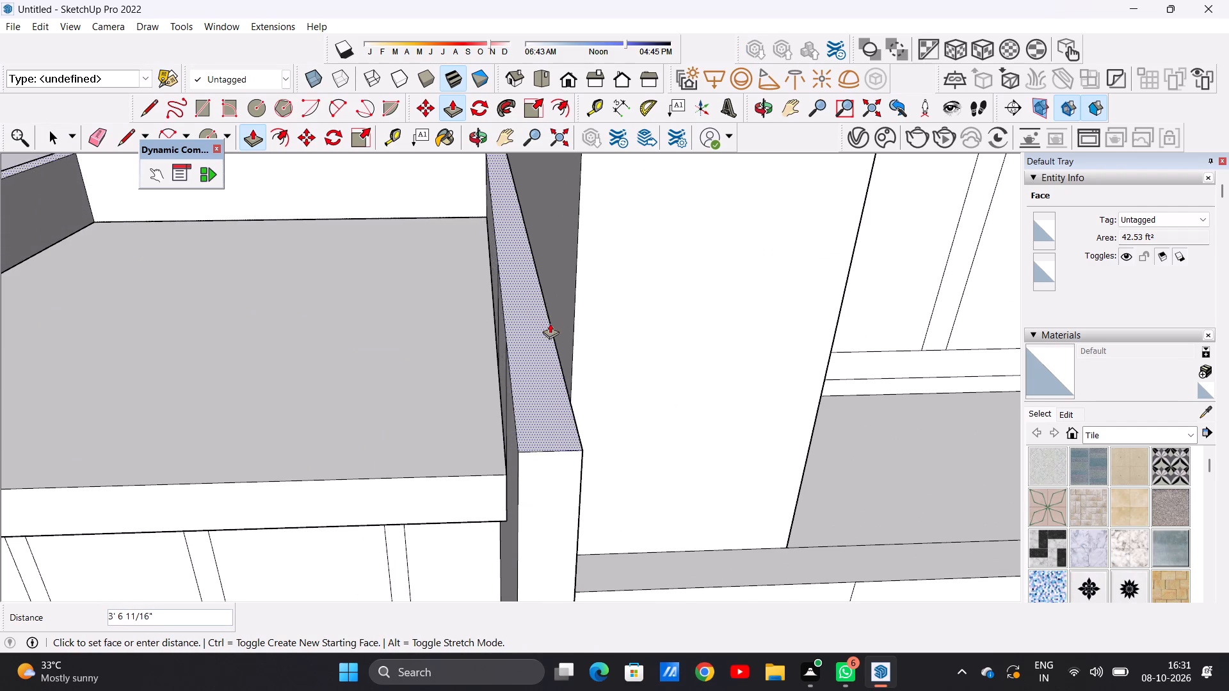
pyautogui.scroll(-8, 549, 310)
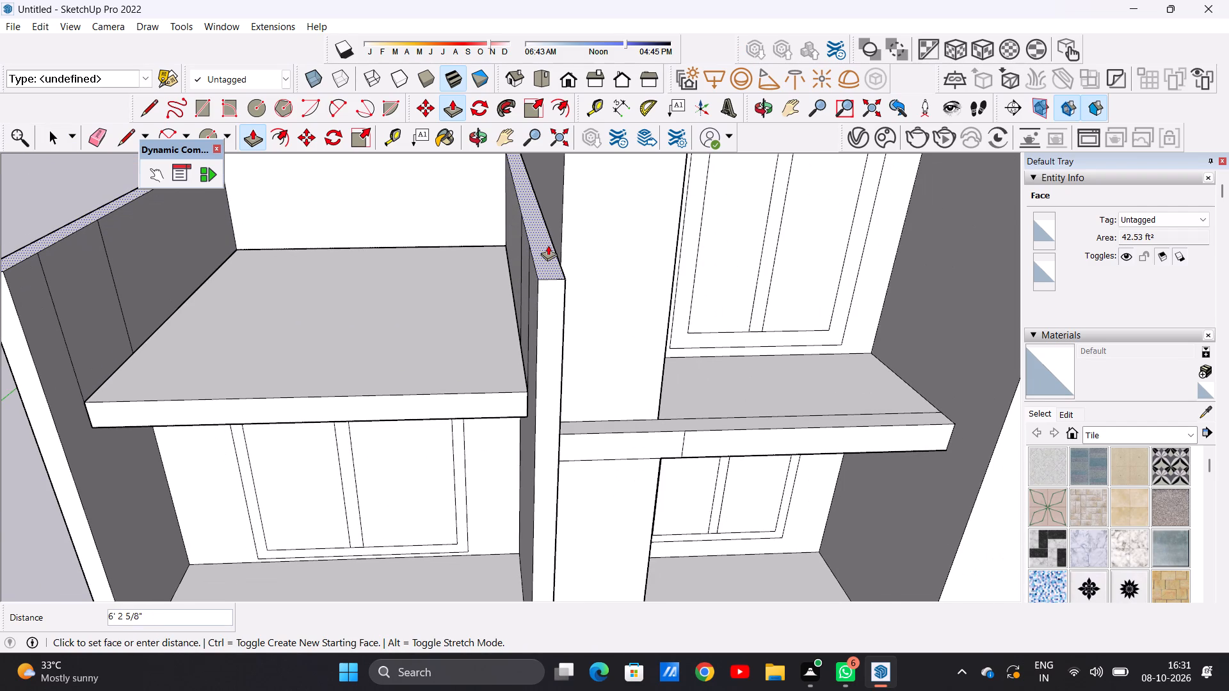
pyautogui.write("10'")
pyautogui.press('Return')
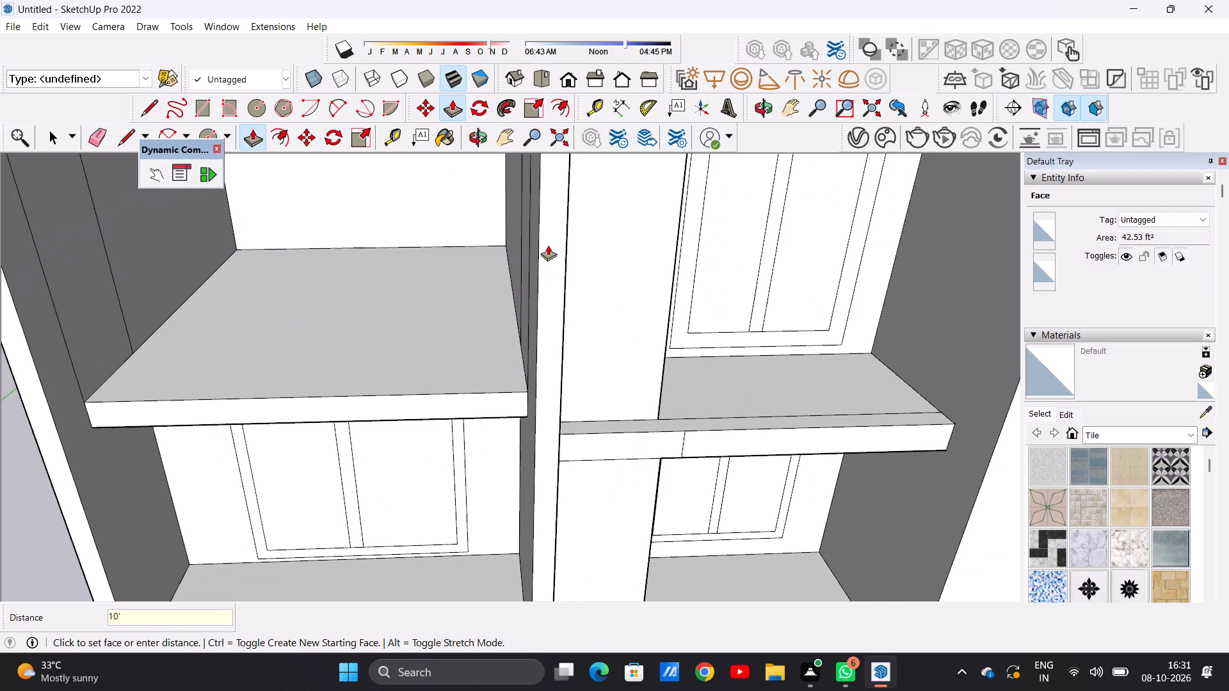
pyautogui.press('space')
# Examine the side block's new upper storey walls and slab from the front and from above.
pyautogui.scroll(-4, 490, 505)
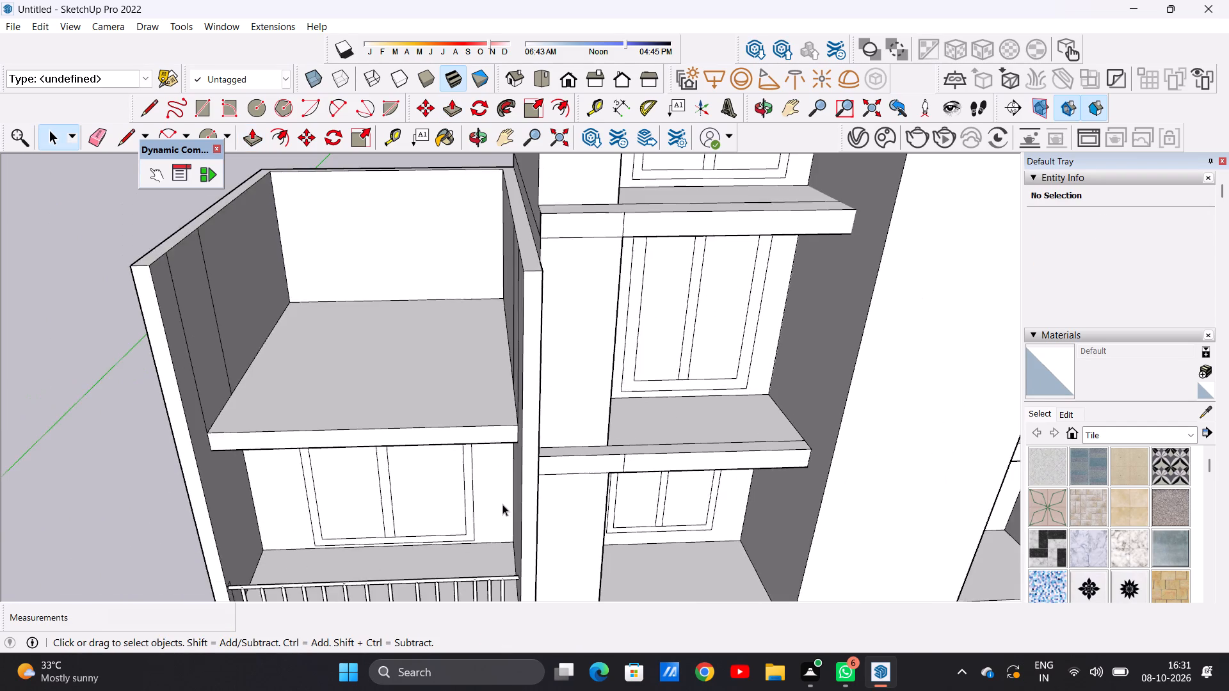
pyautogui.scroll(-9, 502, 504)
pyautogui.moveTo(539, 464); pyautogui.dragTo(533, 363, button='middle')
pyautogui.scroll(-6, 520, 399)
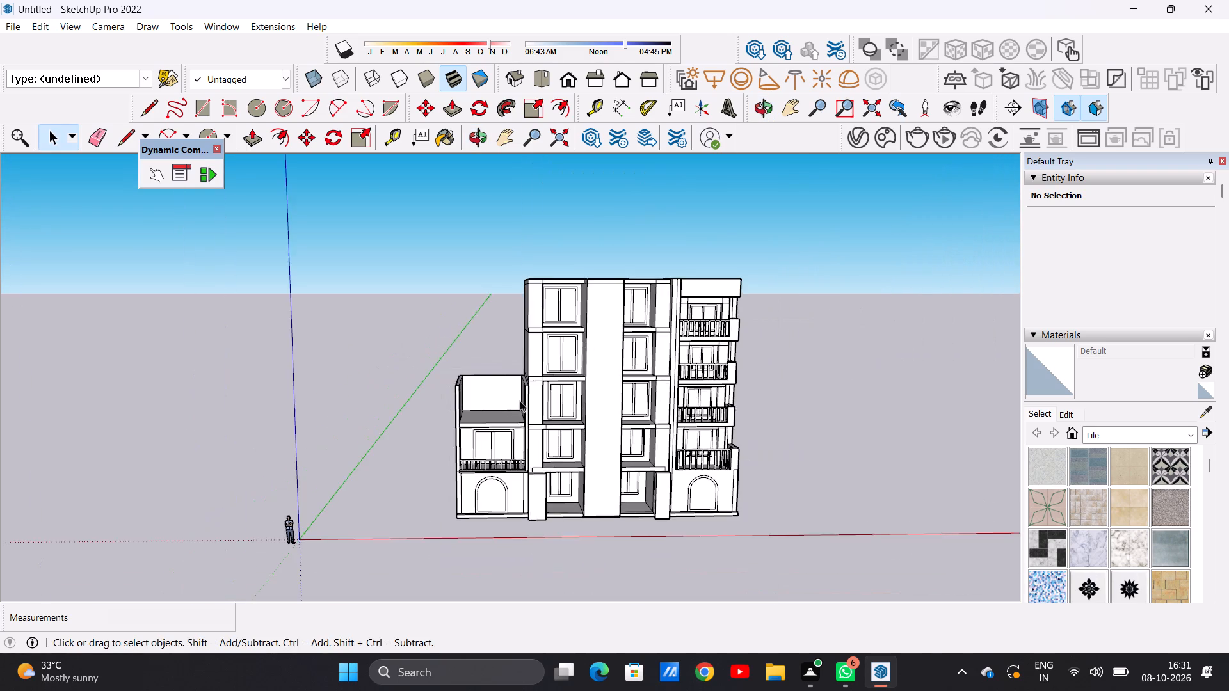
pyautogui.scroll(-1, 520, 401)
pyautogui.scroll(6, 520, 434)
pyautogui.scroll(-6, 526, 437)
pyautogui.scroll(7, 497, 474)
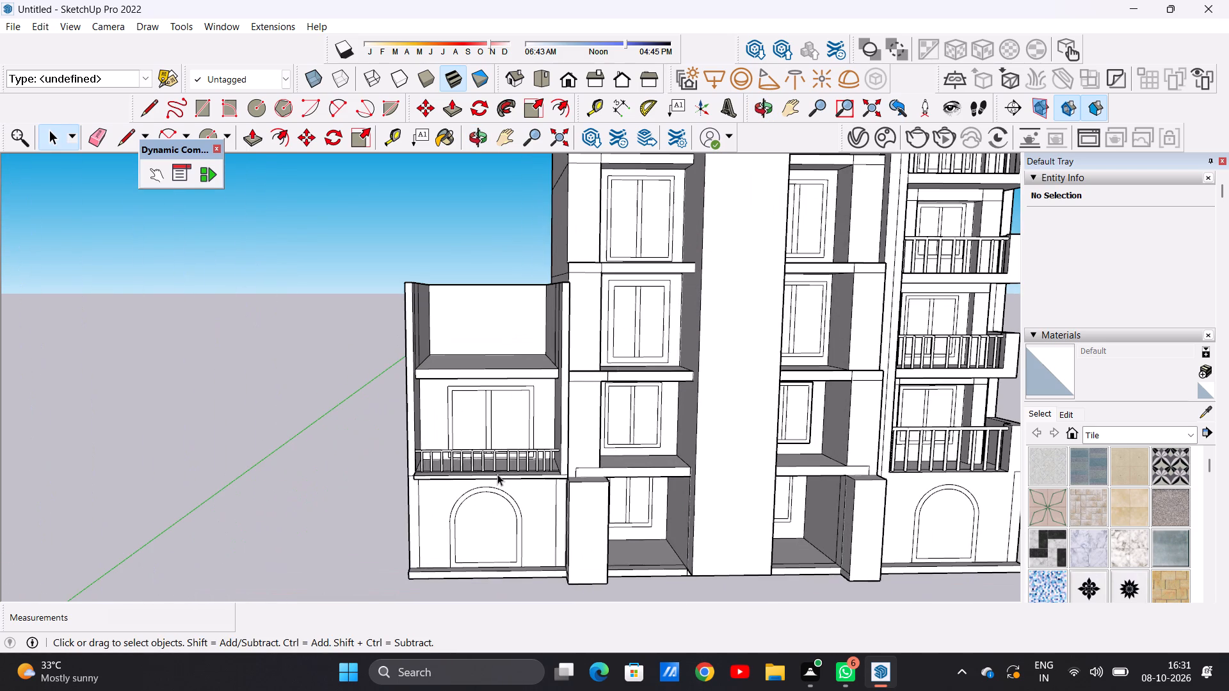
pyautogui.moveTo(456, 411); pyautogui.dragTo(463, 532, button='middle')
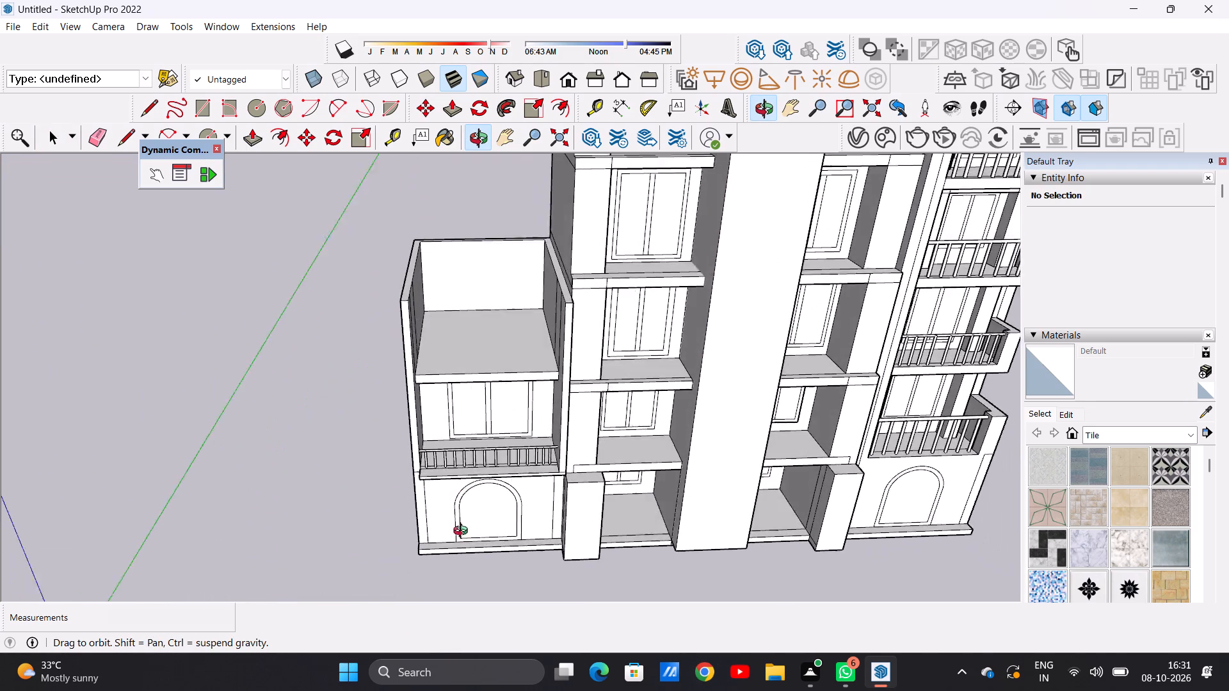
pyautogui.moveTo(463, 532); pyautogui.dragTo(462, 542, button='middle')
pyautogui.scroll(6, 523, 348)
pyautogui.moveTo(550, 354); pyautogui.dragTo(510, 400, button='middle')
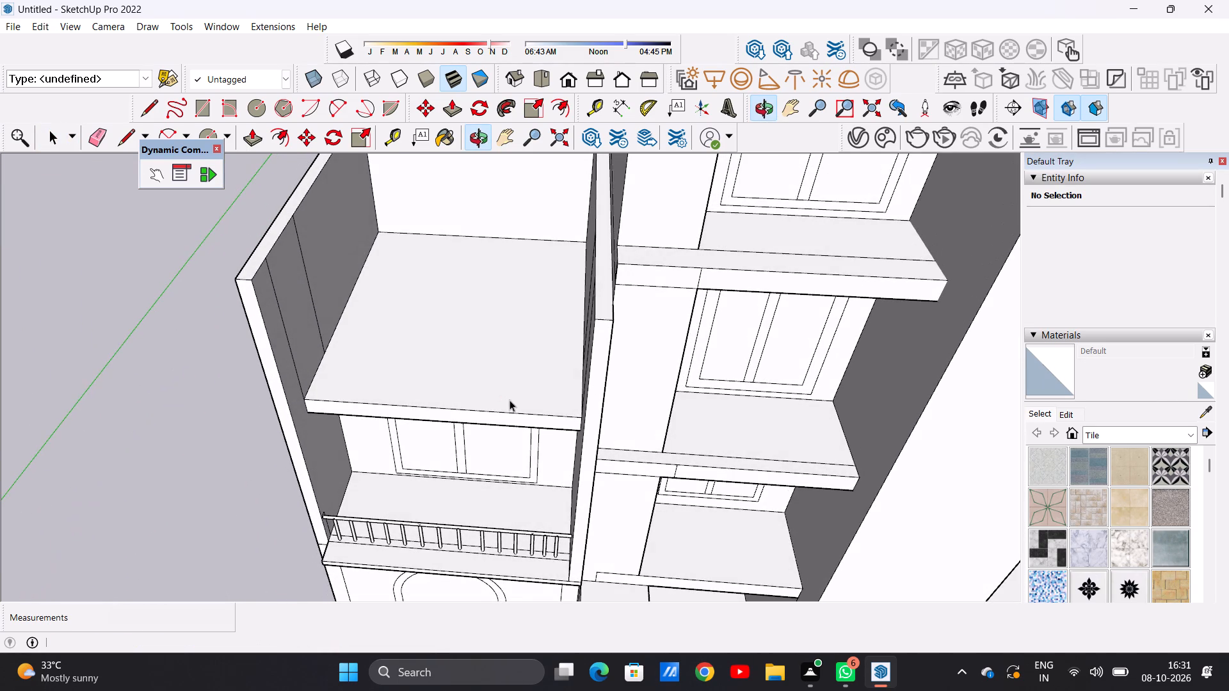
pyautogui.scroll(1, 510, 400)
pyautogui.scroll(-5, 513, 375)
pyautogui.moveTo(499, 372); pyautogui.dragTo(498, 209, button='middle')
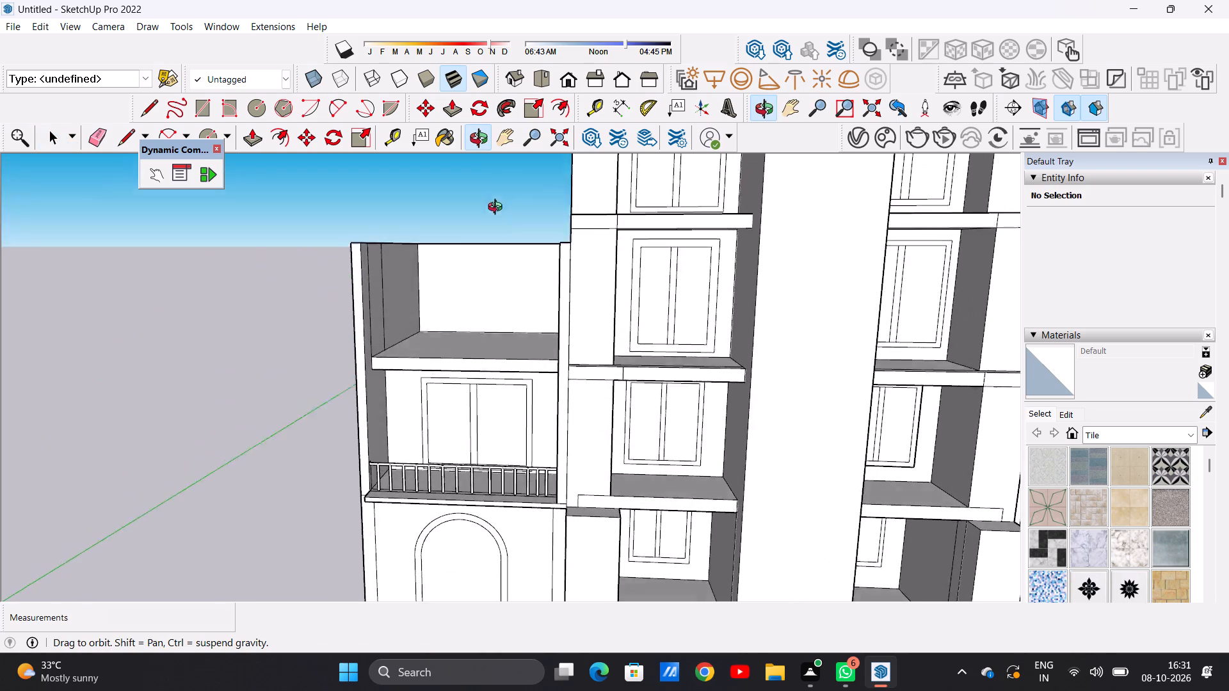
pyautogui.moveTo(498, 209); pyautogui.dragTo(439, 166, button='middle')
pyautogui.moveTo(417, 168); pyautogui.dragTo(406, 165, button='middle')
pyautogui.moveTo(404, 166); pyautogui.dragTo(418, 373, button='middle')
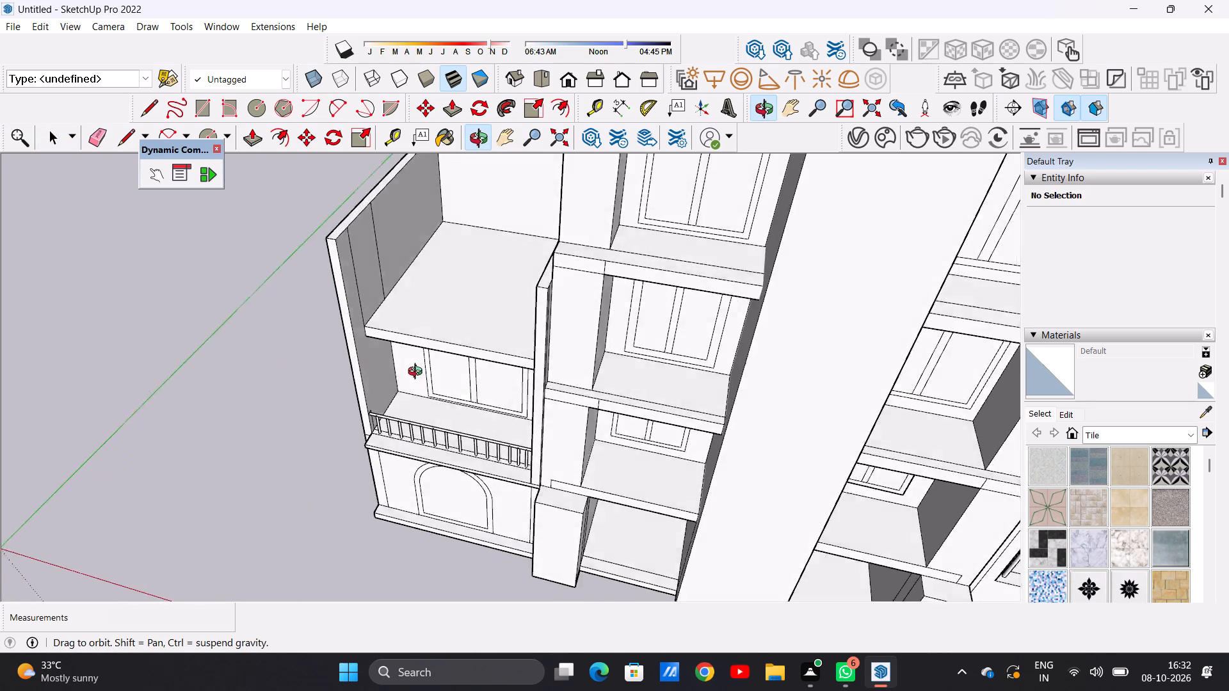
# Draw a line about 15 ft long across the side block's upper slab, between the vertical seams in the two side walls.
pyautogui.moveTo(418, 373); pyautogui.dragTo(533, 443, button='middle')
pyautogui.scroll(9, 520, 313)
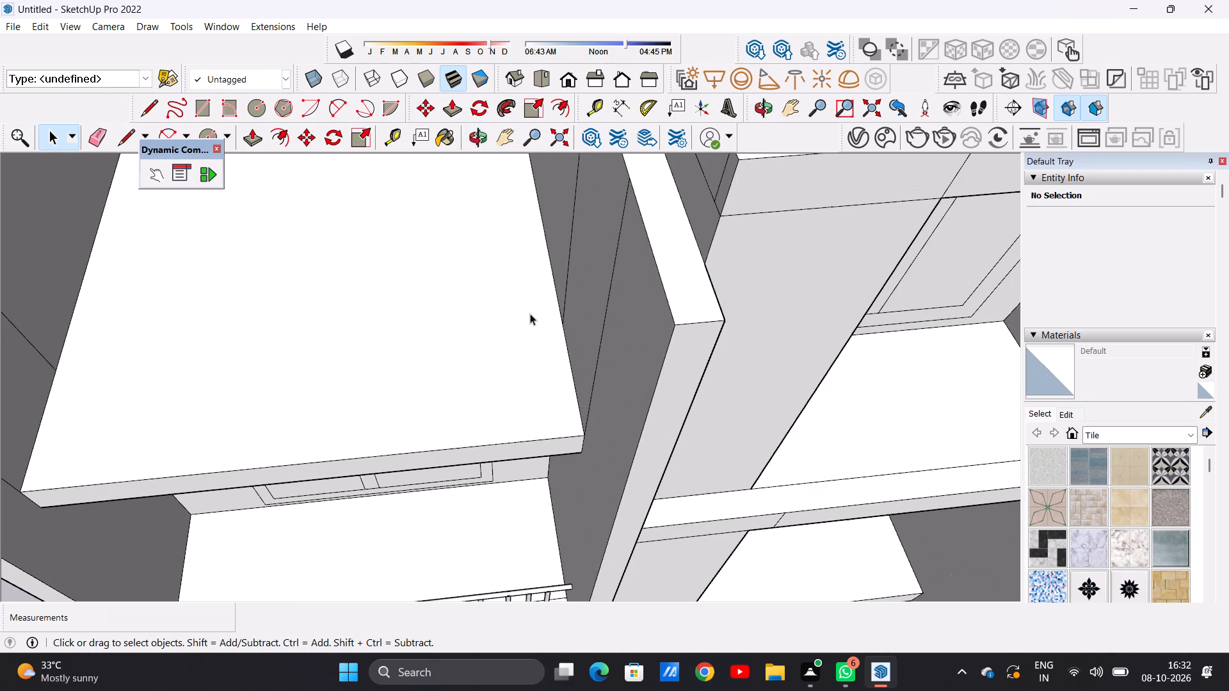
pyautogui.press('l')
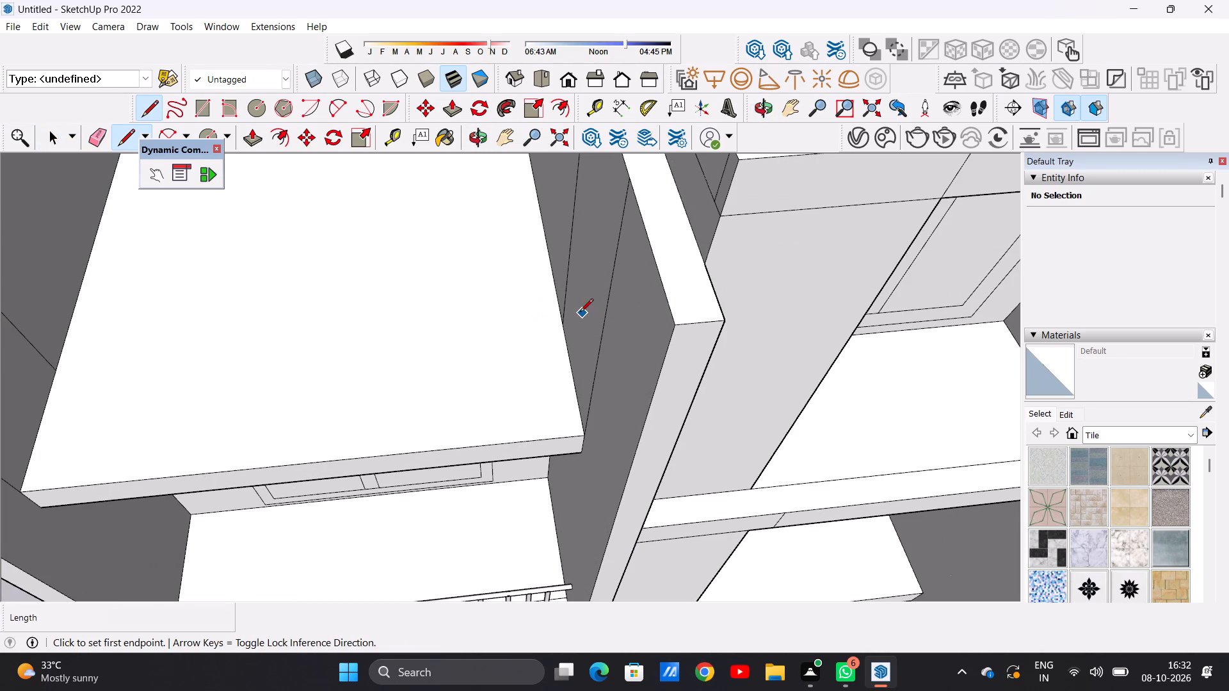
pyautogui.click(562, 318)
pyautogui.scroll(-7, 392, 347)
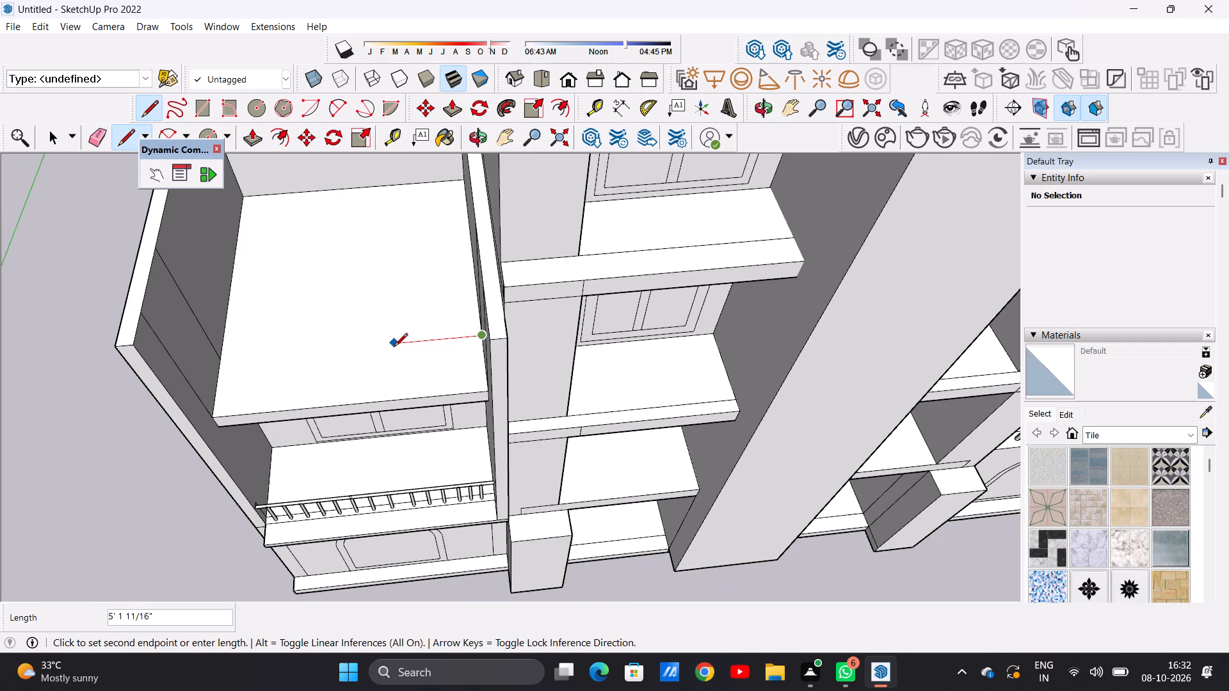
pyautogui.scroll(11, 221, 352)
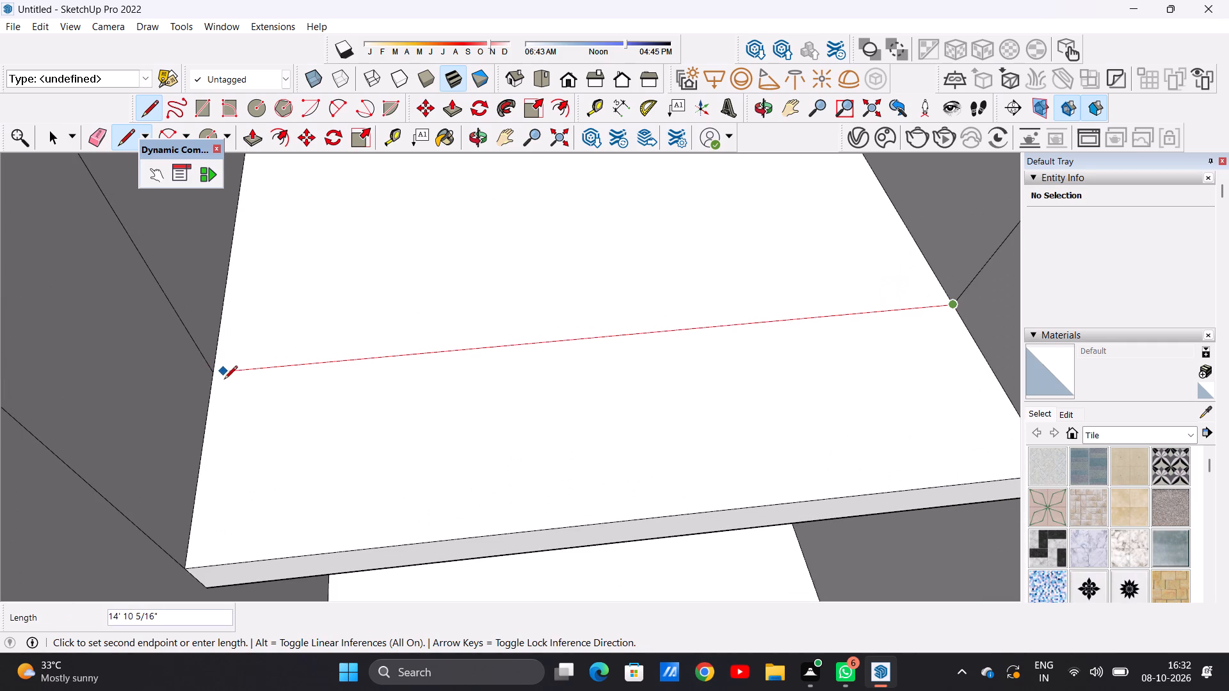
pyautogui.click(215, 372)
pyautogui.scroll(-3, 231, 375)
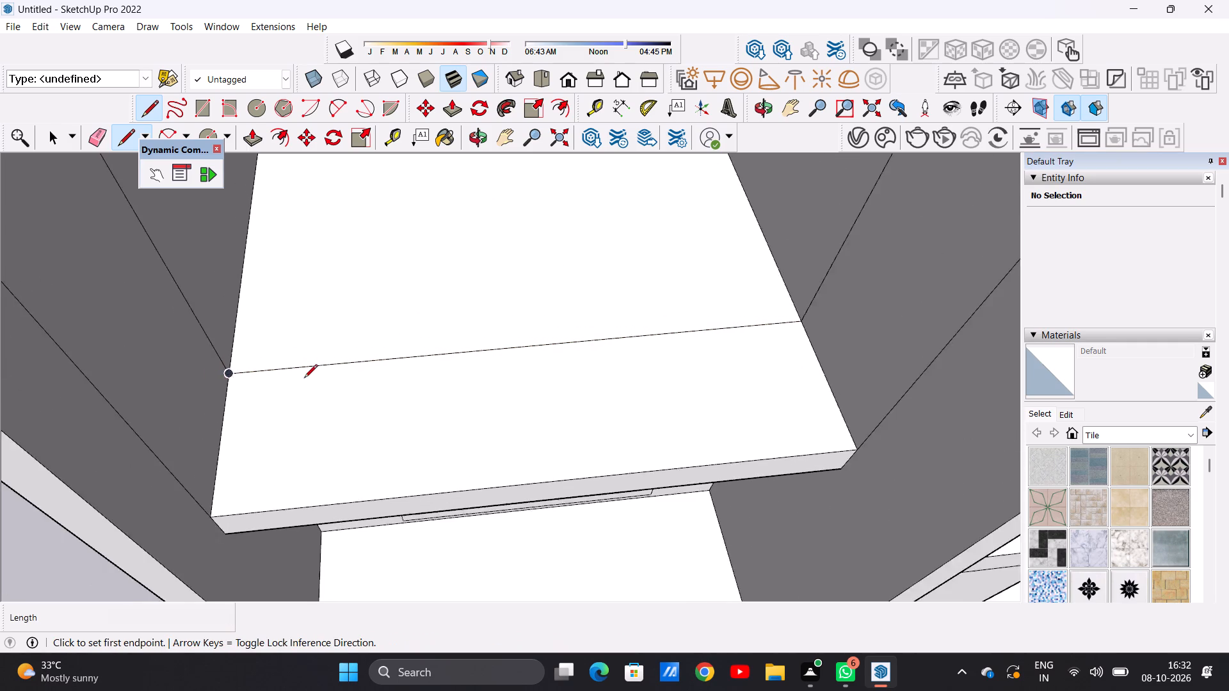
pyautogui.scroll(-5, 304, 379)
pyautogui.press('space')
# Push/Pull the inner face of the upper storey's rear wall forward to the line drawn across the slab.
pyautogui.scroll(-10, 369, 408)
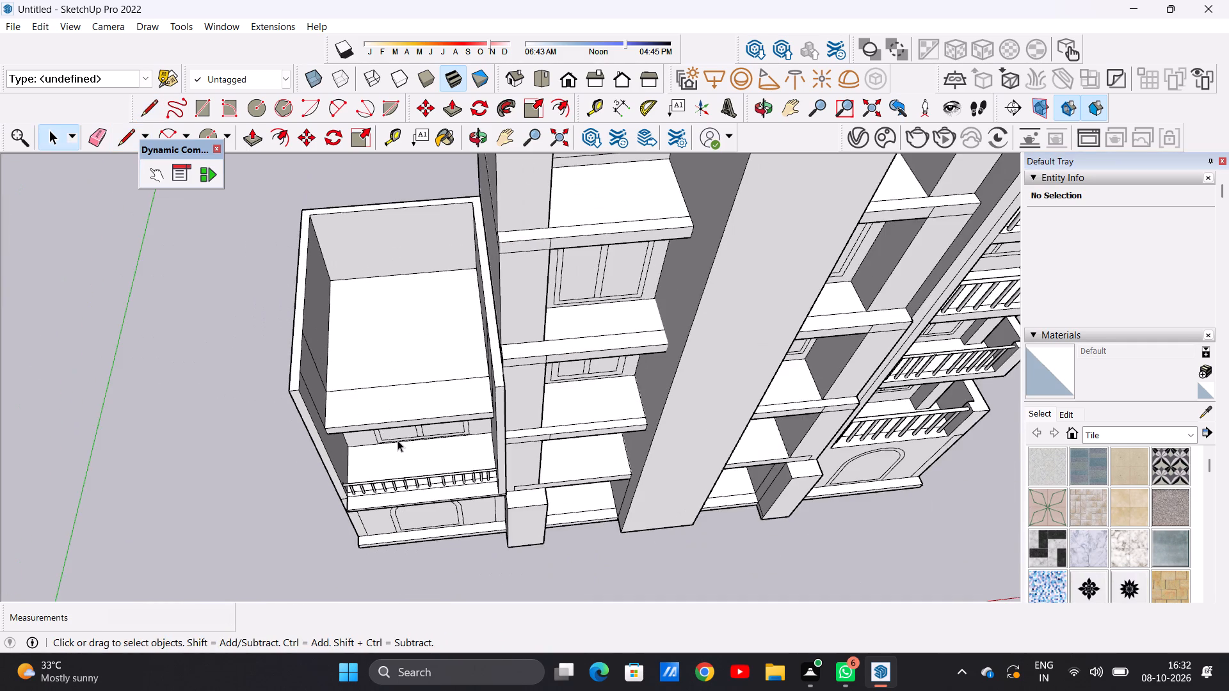
pyautogui.moveTo(388, 426); pyautogui.dragTo(397, 326, button='middle')
pyautogui.scroll(2, 410, 309)
pyautogui.scroll(-1, 410, 309)
pyautogui.scroll(1, 410, 309)
pyautogui.scroll(-1, 410, 309)
pyautogui.scroll(2, 410, 309)
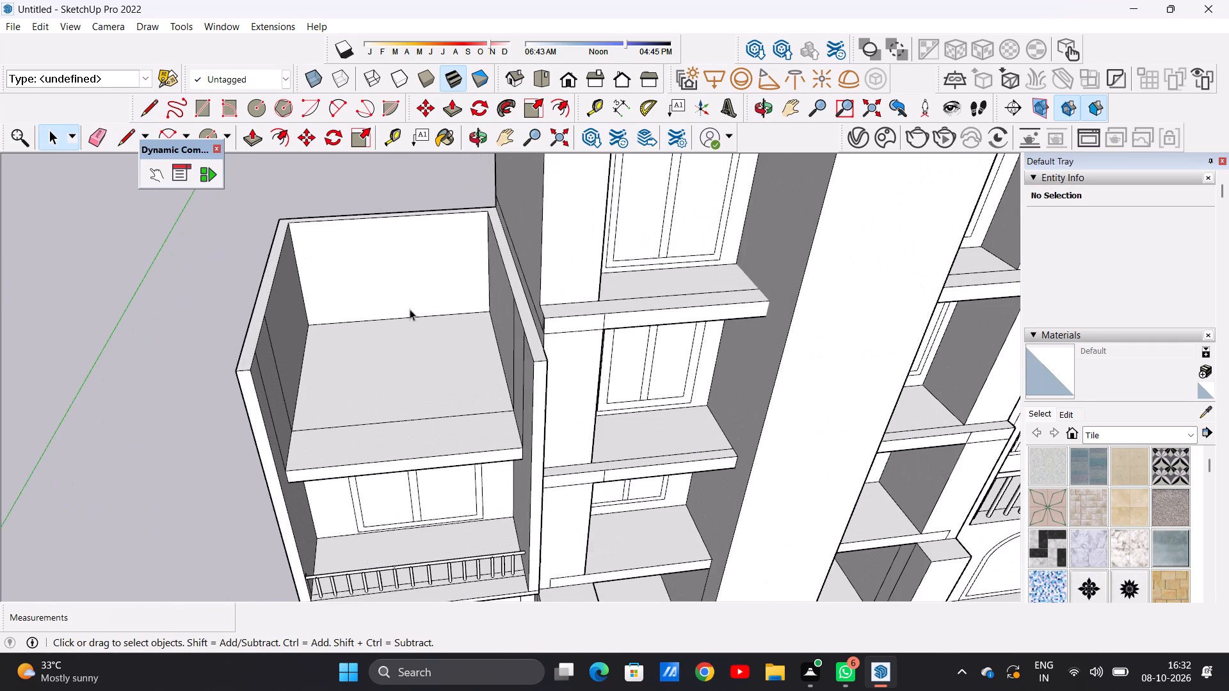
pyautogui.press('p')
pyautogui.scroll(5, 371, 278)
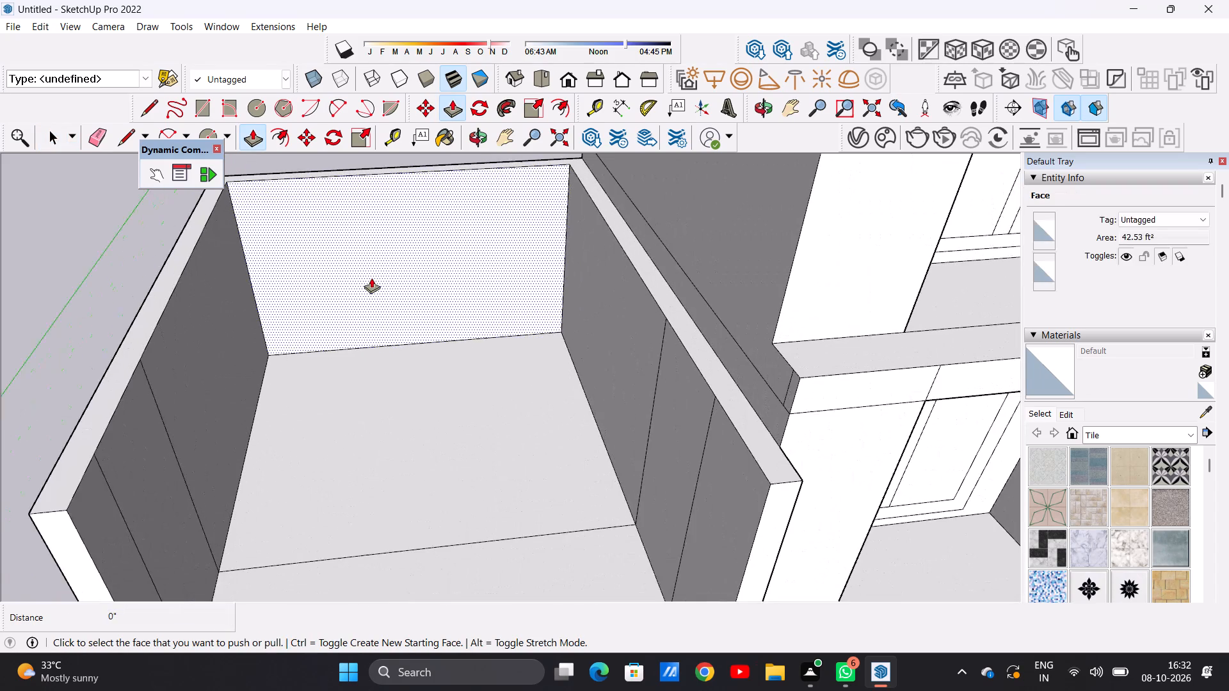
pyautogui.click(371, 278)
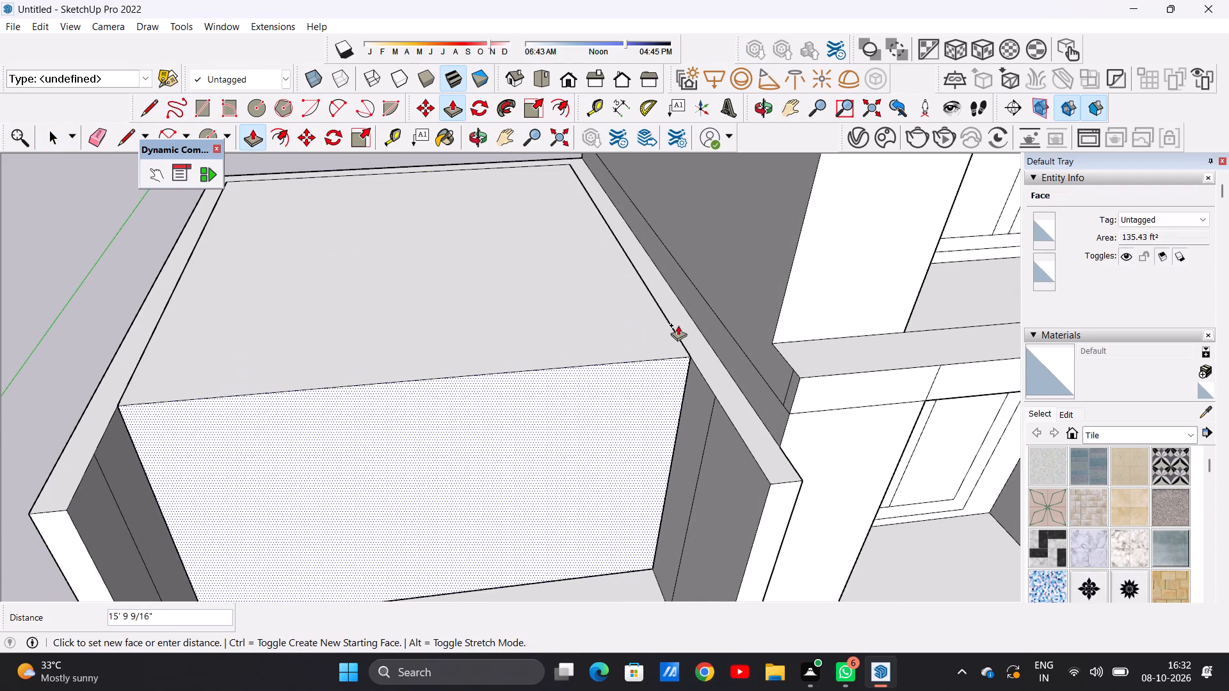
pyautogui.click(672, 324)
pyautogui.press('space')
pyautogui.scroll(-5, 643, 401)
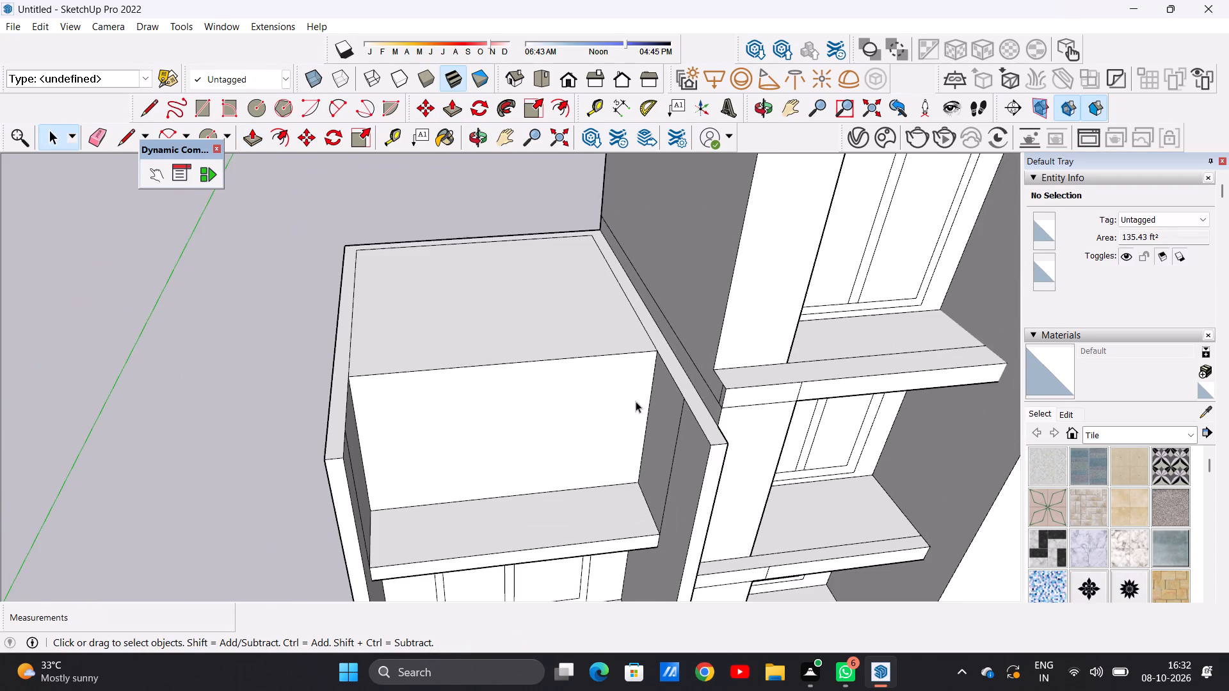
pyautogui.moveTo(599, 470); pyautogui.dragTo(591, 369, button='middle')
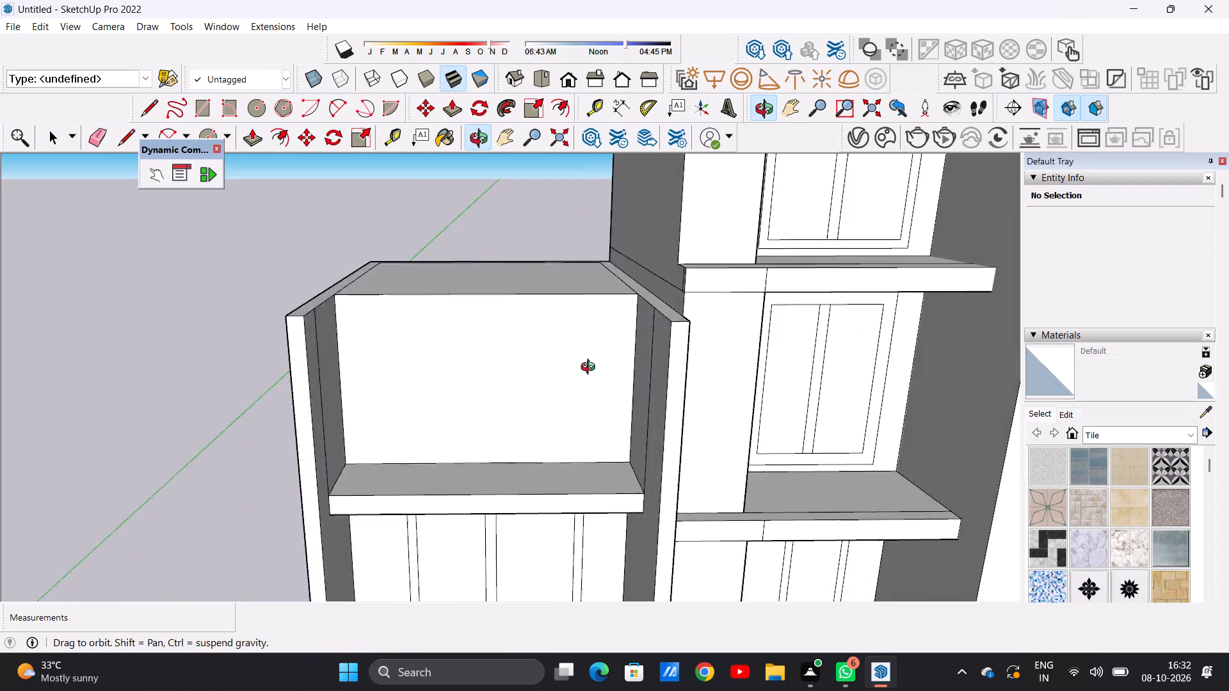
# Examine the side block's upper storey, its recessed front wall and the slab from the front and from above.
pyautogui.moveTo(591, 369); pyautogui.dragTo(679, 317, button='middle')
pyautogui.scroll(-9, 591, 347)
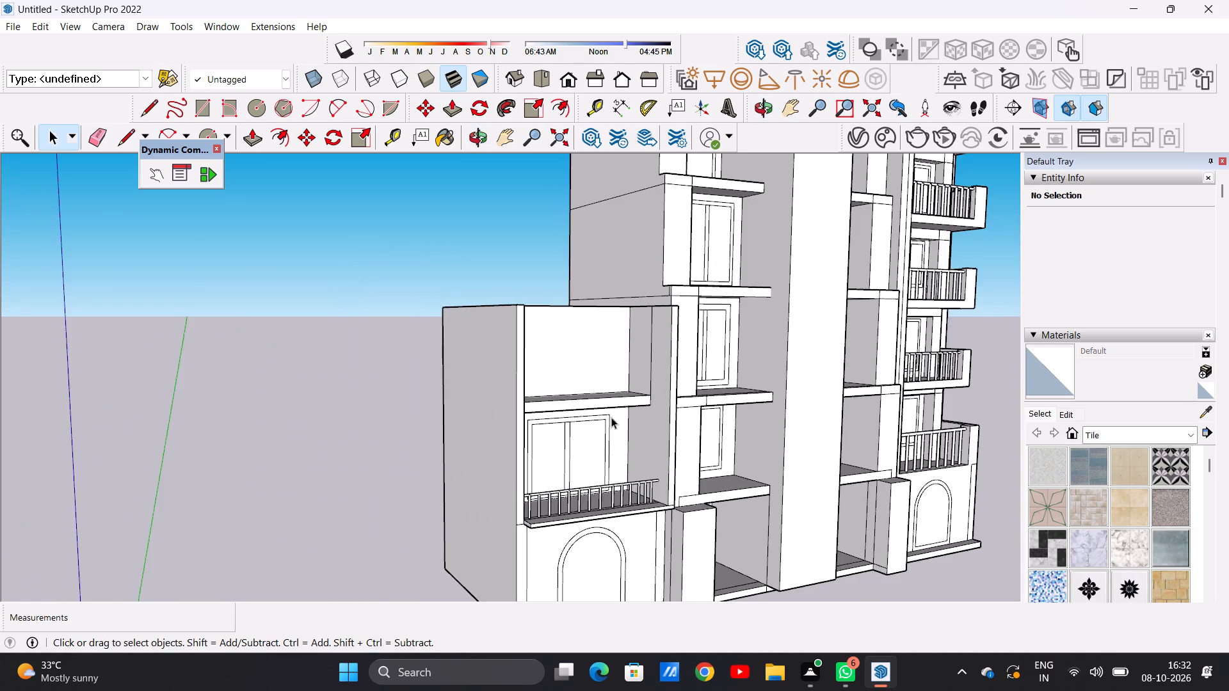
pyautogui.moveTo(611, 418); pyautogui.dragTo(508, 532, button='middle')
pyautogui.scroll(6, 569, 388)
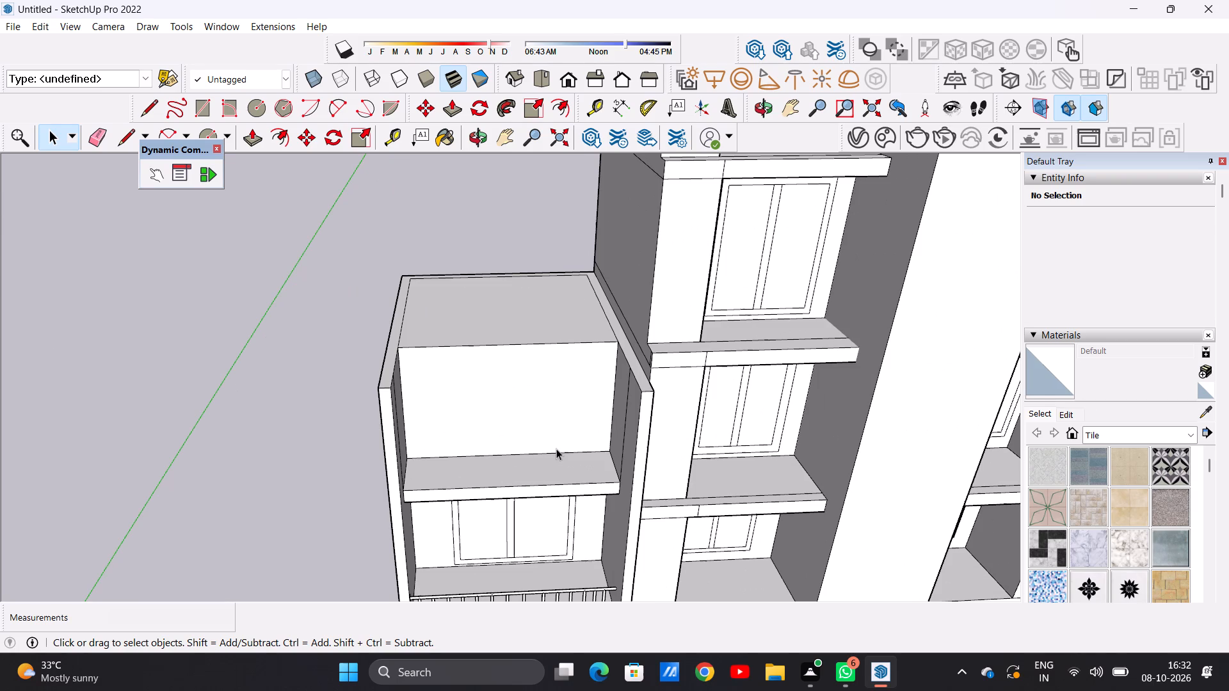
pyautogui.scroll(-5, 554, 433)
pyautogui.scroll(2, 545, 432)
pyautogui.scroll(-1, 545, 433)
pyautogui.scroll(8, 545, 433)
pyautogui.moveTo(523, 436); pyautogui.dragTo(595, 380, button='middle')
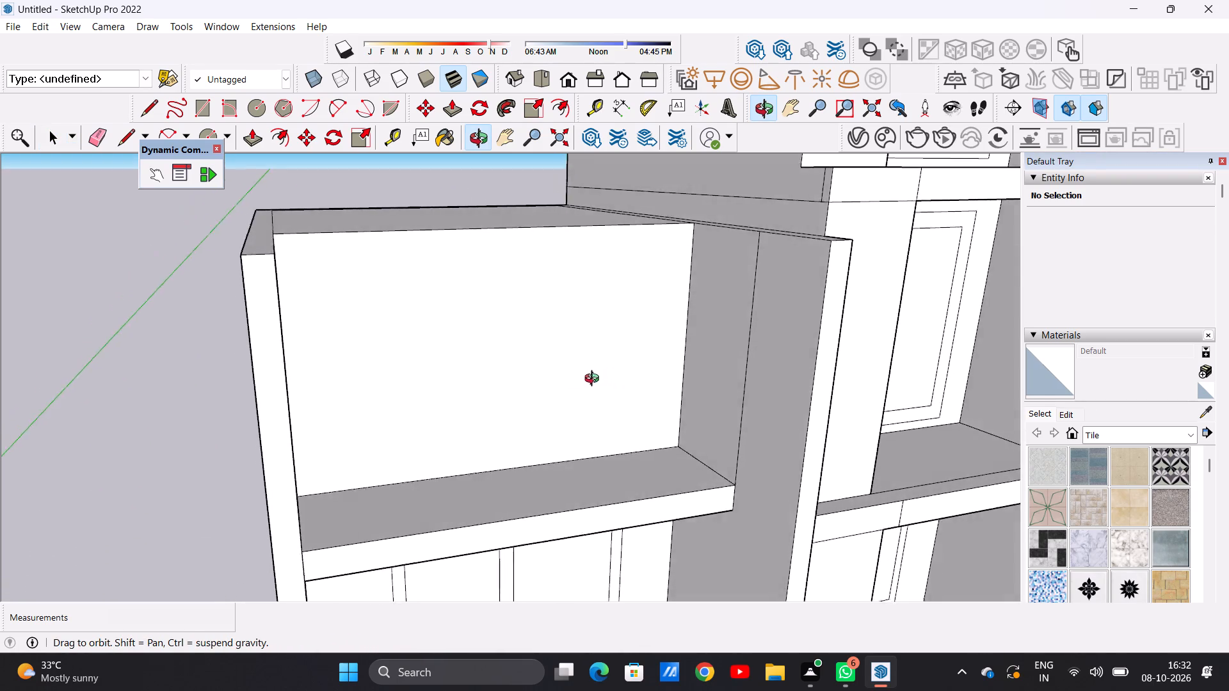
pyautogui.moveTo(595, 380); pyautogui.dragTo(538, 365, button='middle')
pyautogui.scroll(-12, 575, 398)
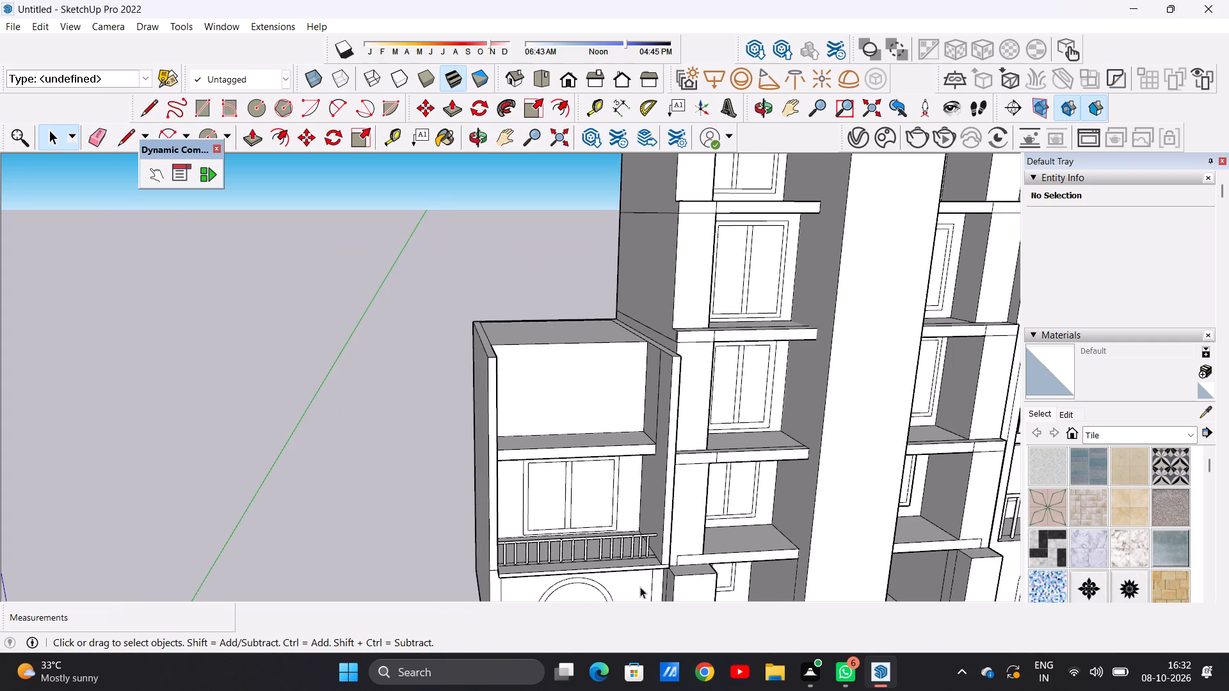
pyautogui.scroll(2, 641, 590)
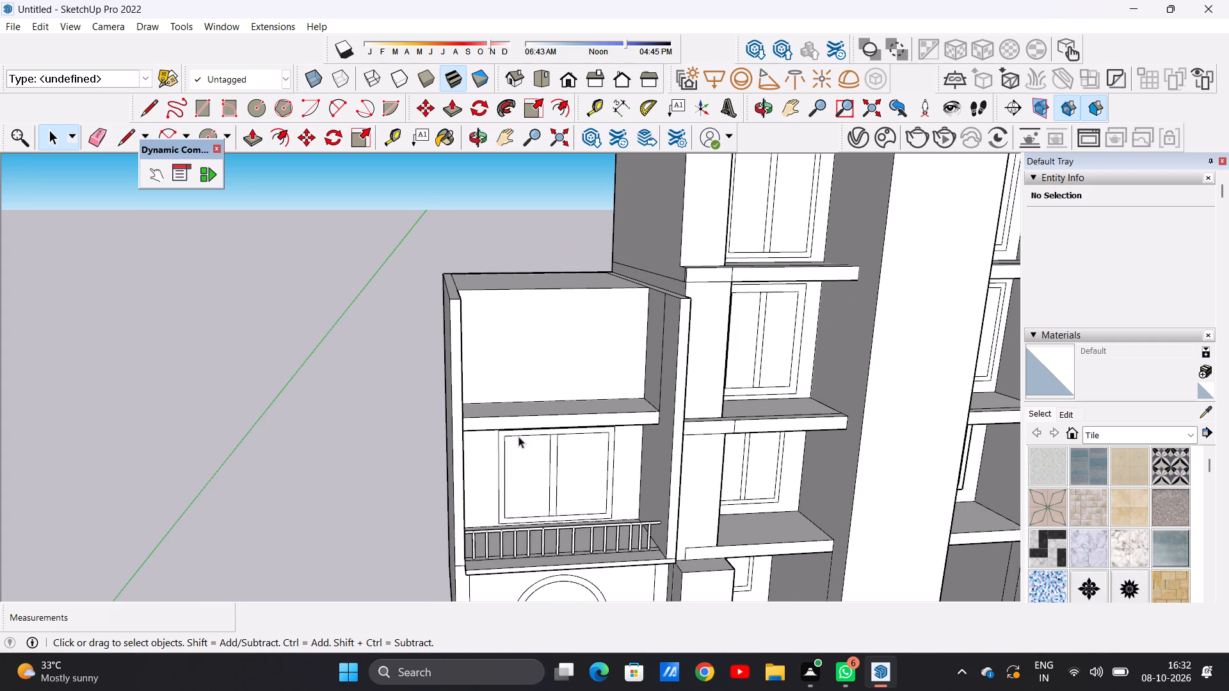
# Push/Pull the front face of the upper storey's slab outward by about 1' 9 7/16", to the side walls' front edges.
pyautogui.moveTo(534, 412); pyautogui.dragTo(417, 427, button='middle')
pyautogui.scroll(11, 492, 423)
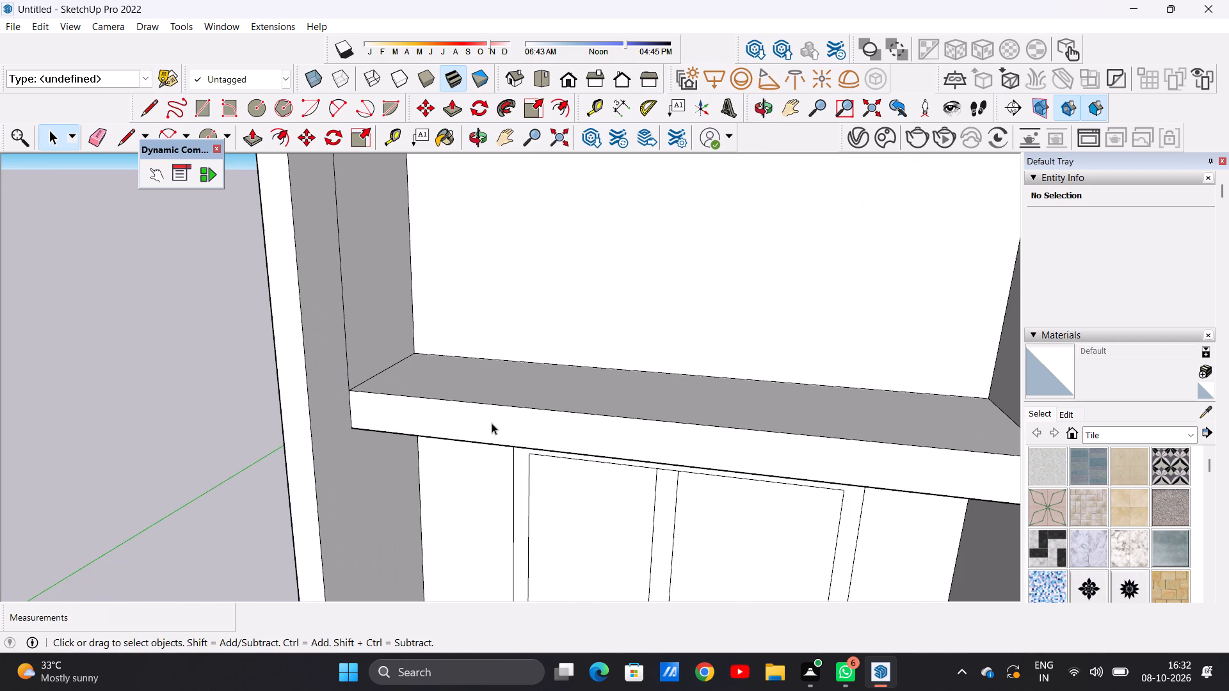
pyautogui.press('p')
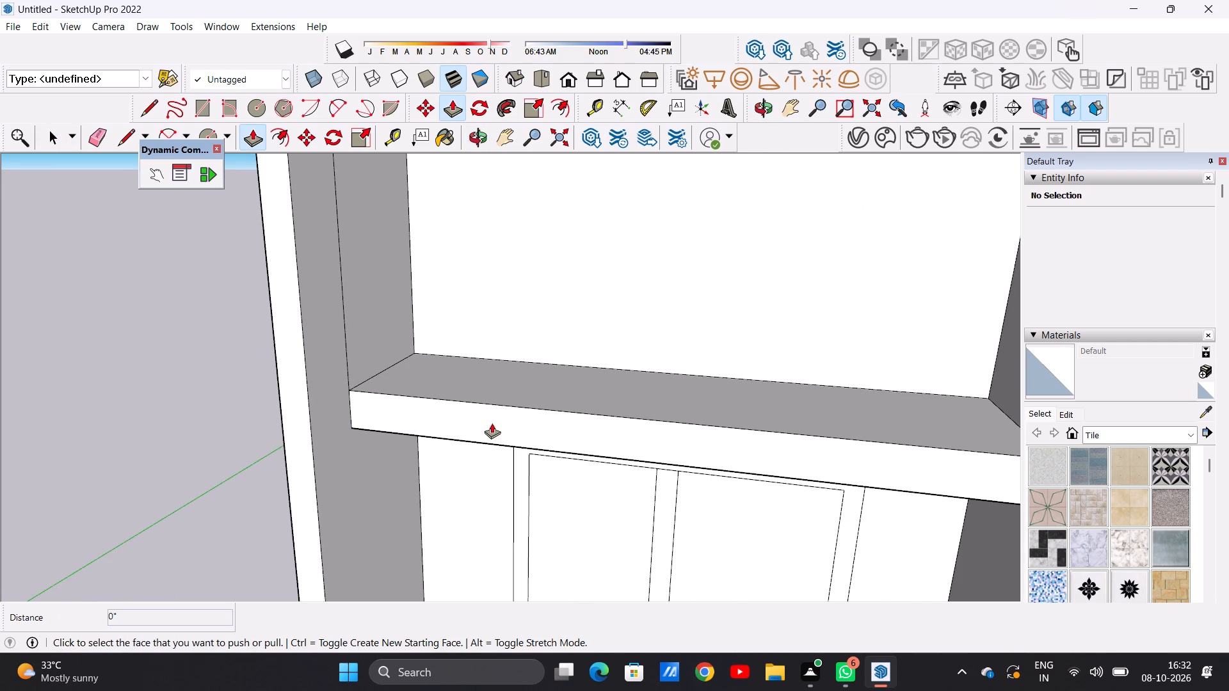
pyautogui.click(481, 412)
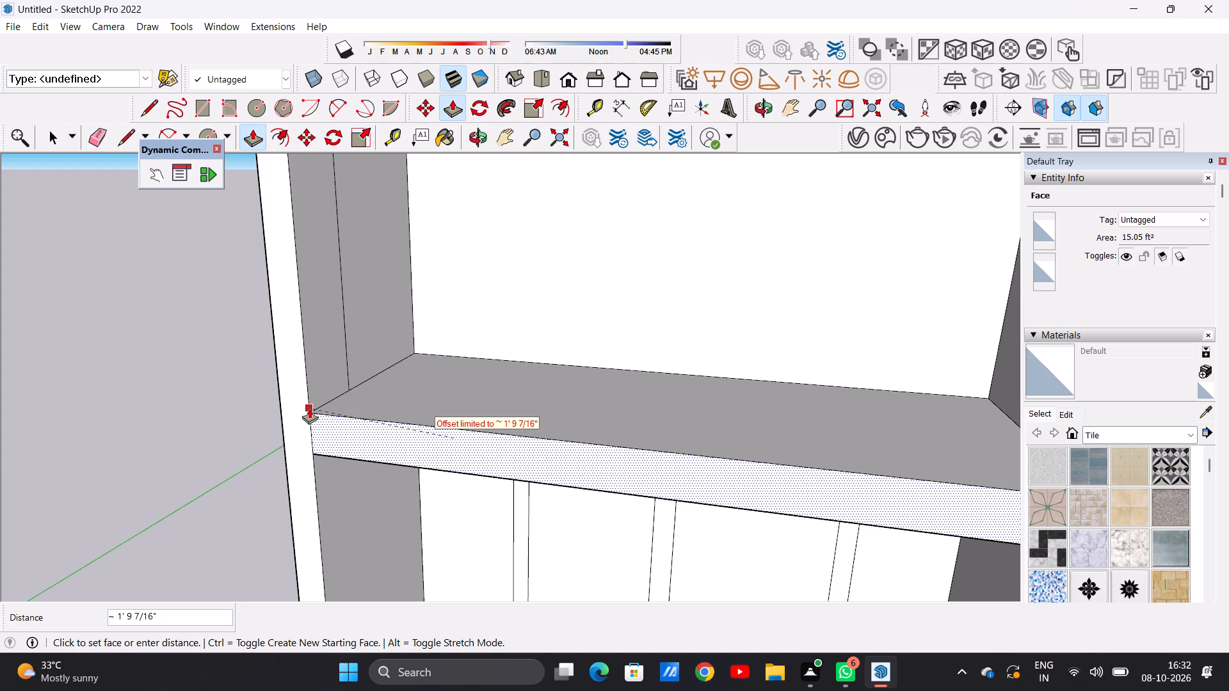
pyautogui.click(309, 408)
pyautogui.press('space')
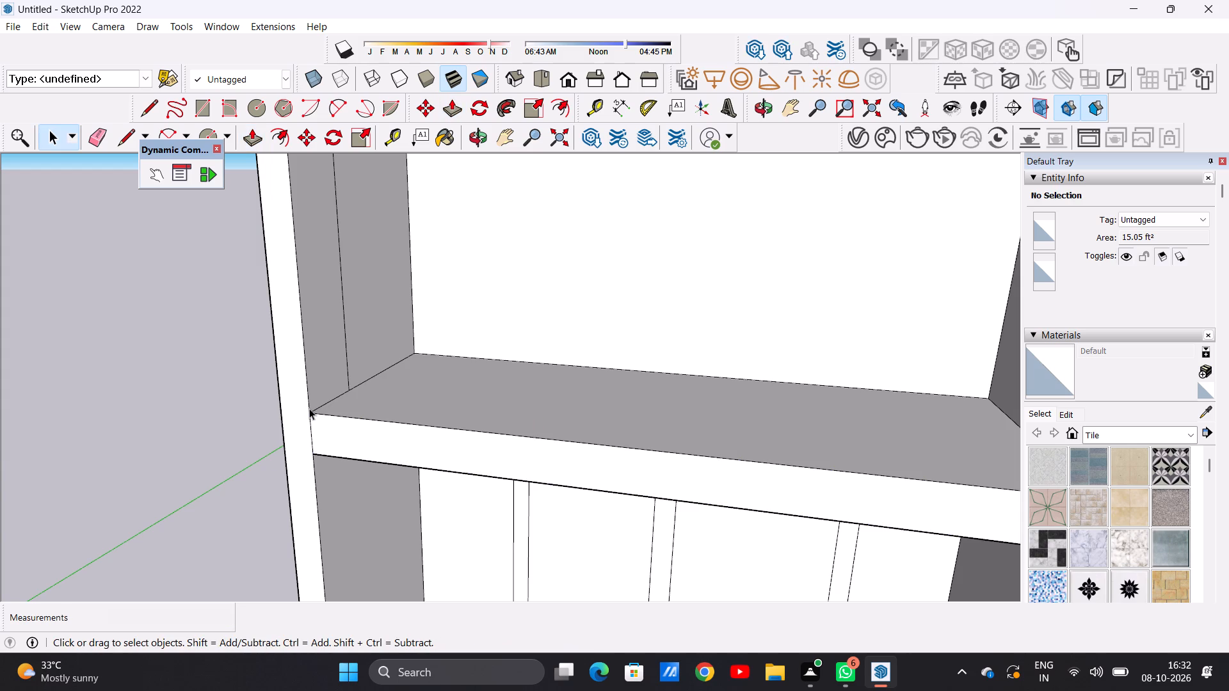
# Draw a line about 15' long across the upper slab, parallel and close to its front edge.
pyautogui.scroll(-12, 315, 409)
pyautogui.moveTo(338, 429); pyautogui.dragTo(449, 559, button='middle')
pyautogui.scroll(5, 582, 452)
pyautogui.press('l')
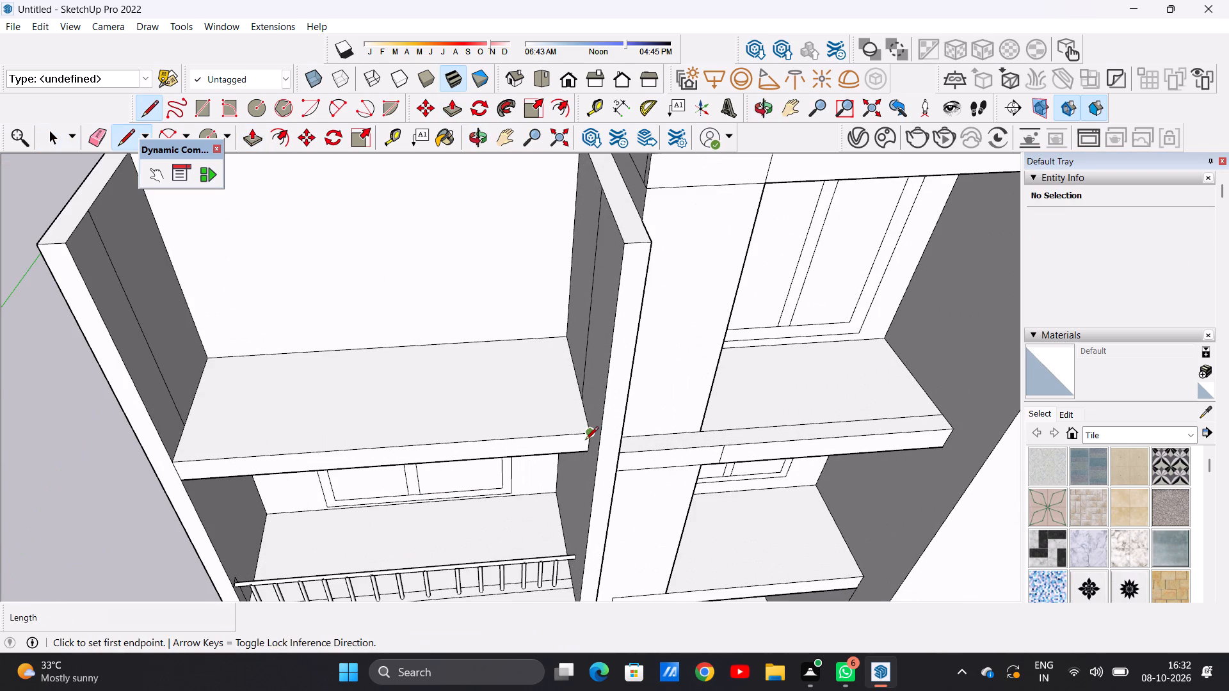
pyautogui.scroll(10, 201, 441)
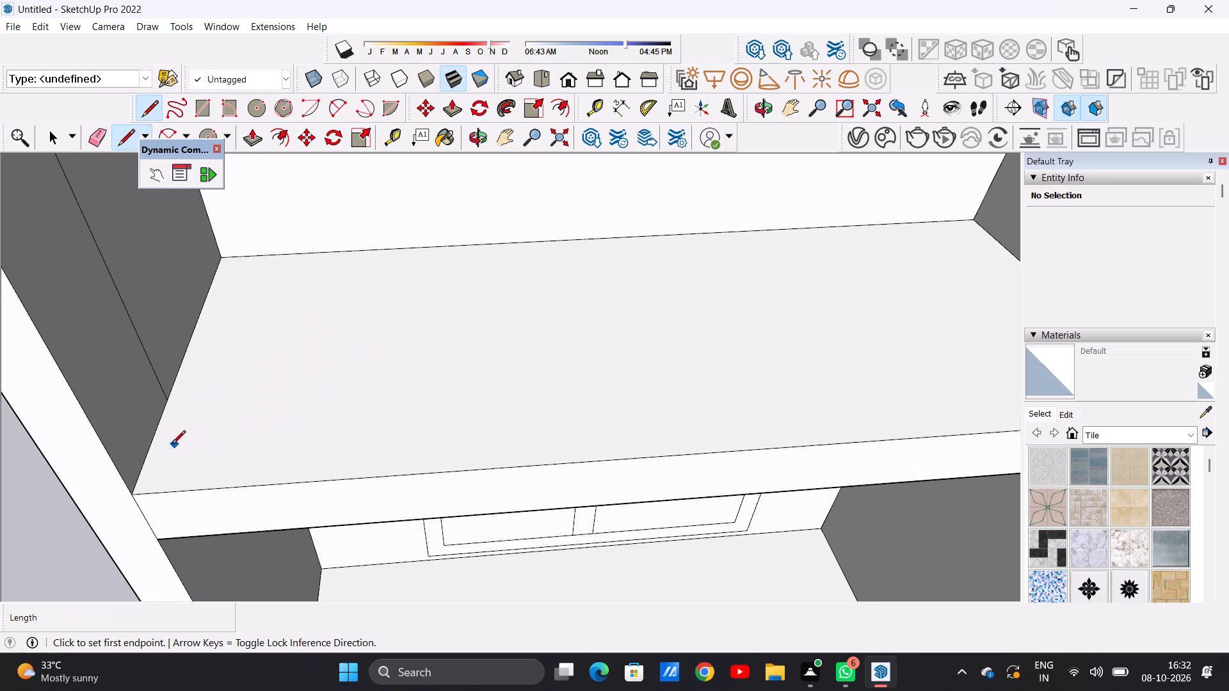
pyautogui.click(147, 456)
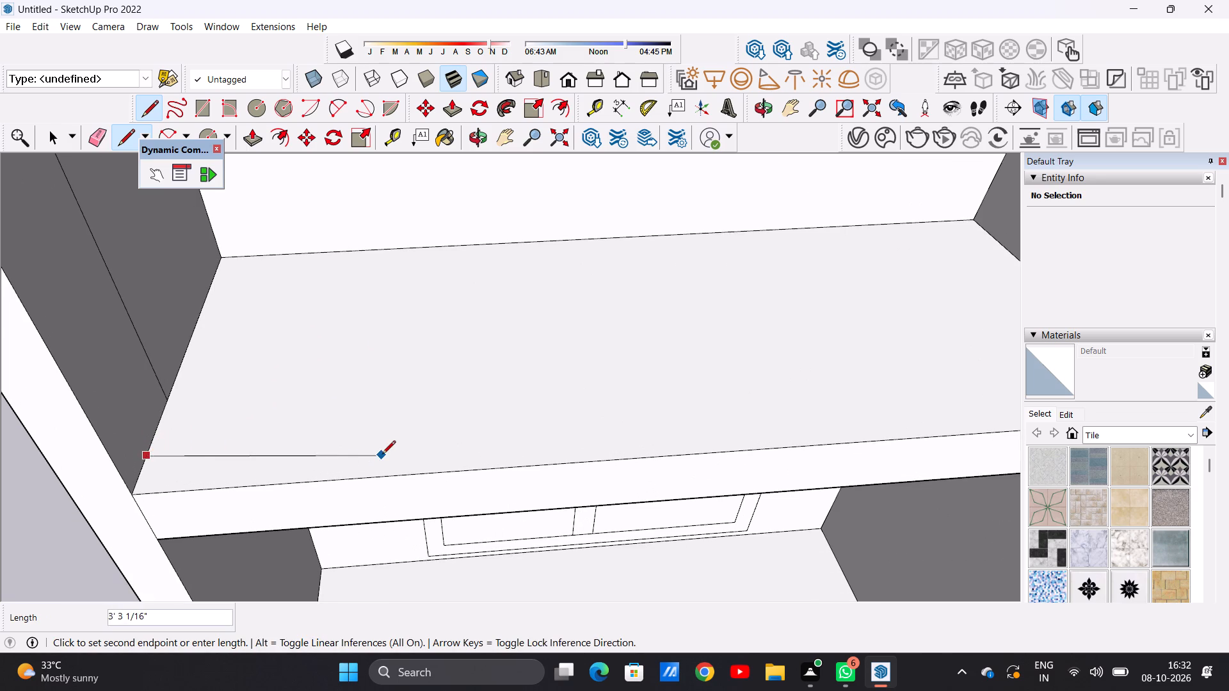
pyautogui.scroll(-6, 382, 455)
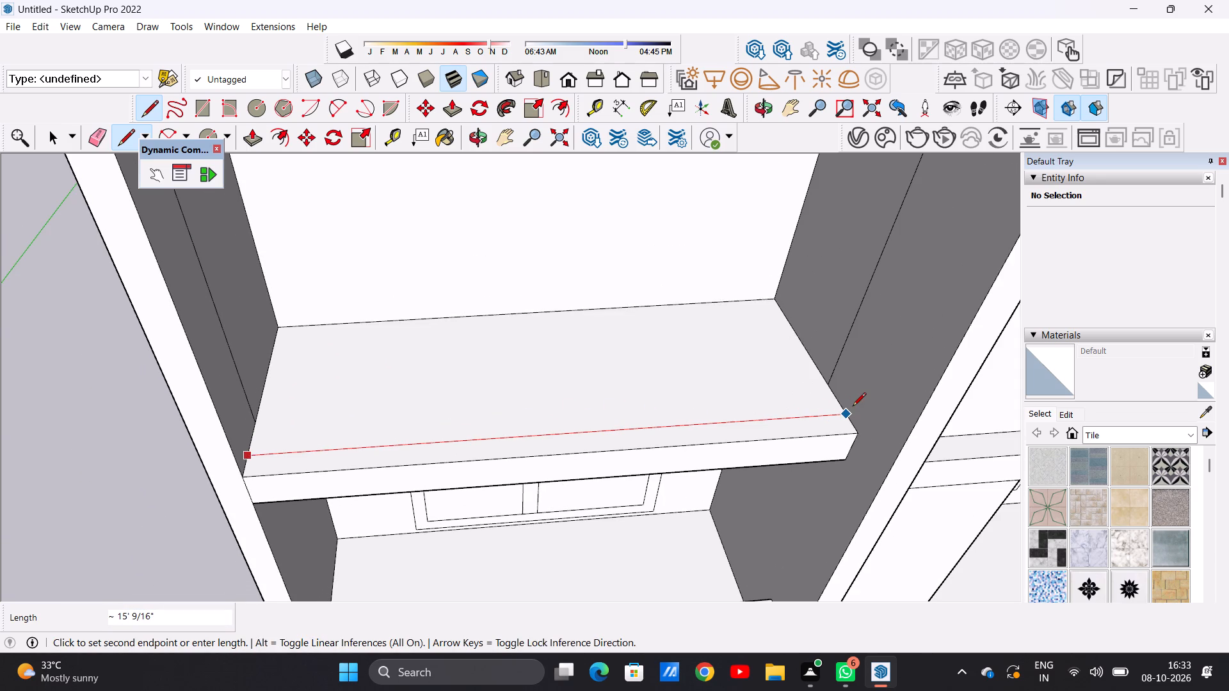
pyautogui.click(853, 407)
pyautogui.press('space')
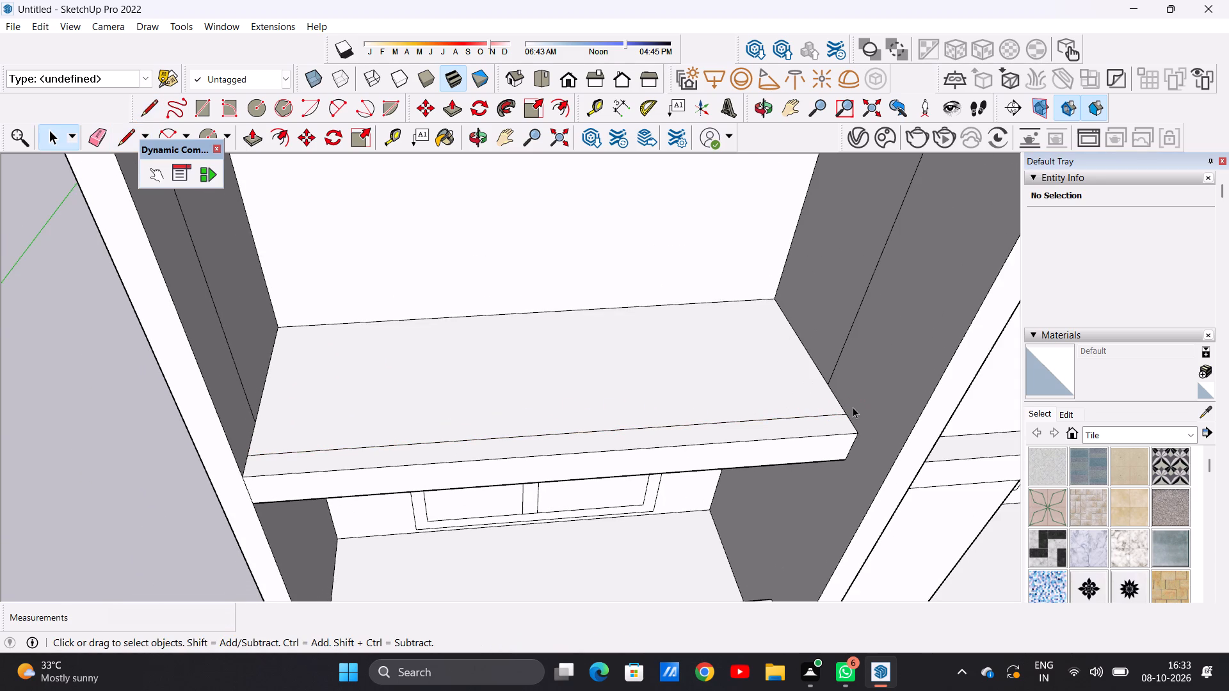
# Draw a rectangle about 12' 8" by 8' 2 1/2" on the upper storey's recessed front wall for the window outline.
pyautogui.scroll(-6, 484, 555)
pyautogui.moveTo(618, 376); pyautogui.dragTo(608, 332, button='middle')
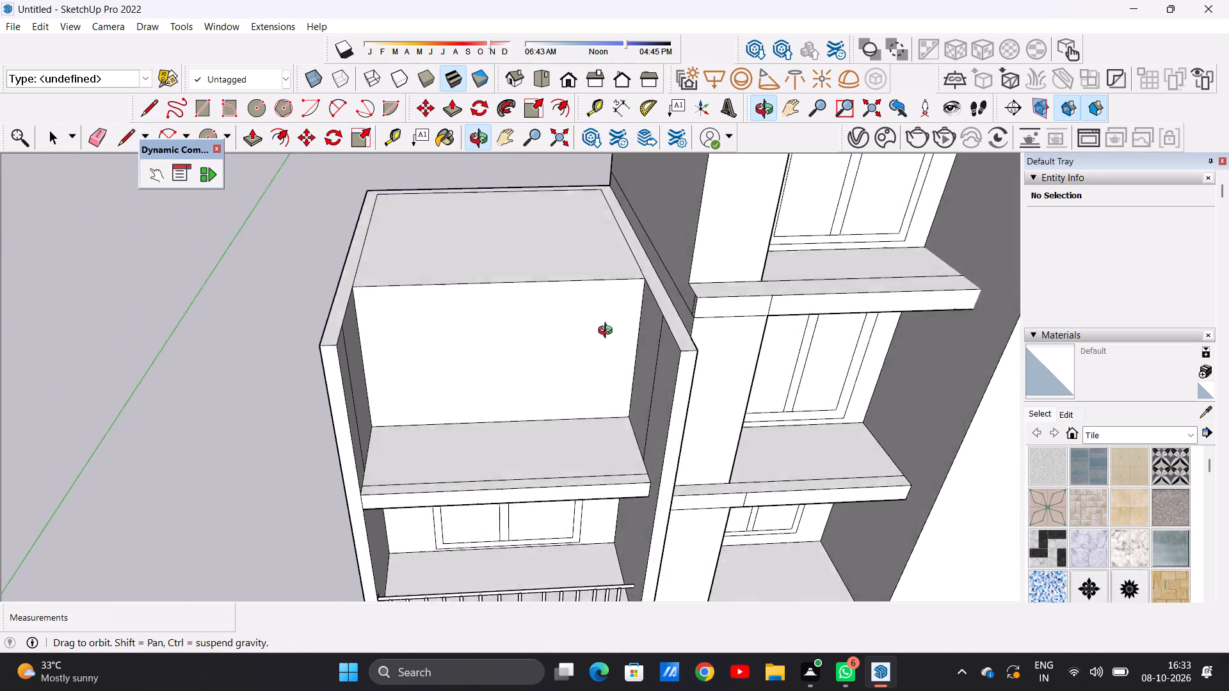
pyautogui.moveTo(608, 332); pyautogui.dragTo(587, 195, button='middle')
pyautogui.scroll(5, 530, 277)
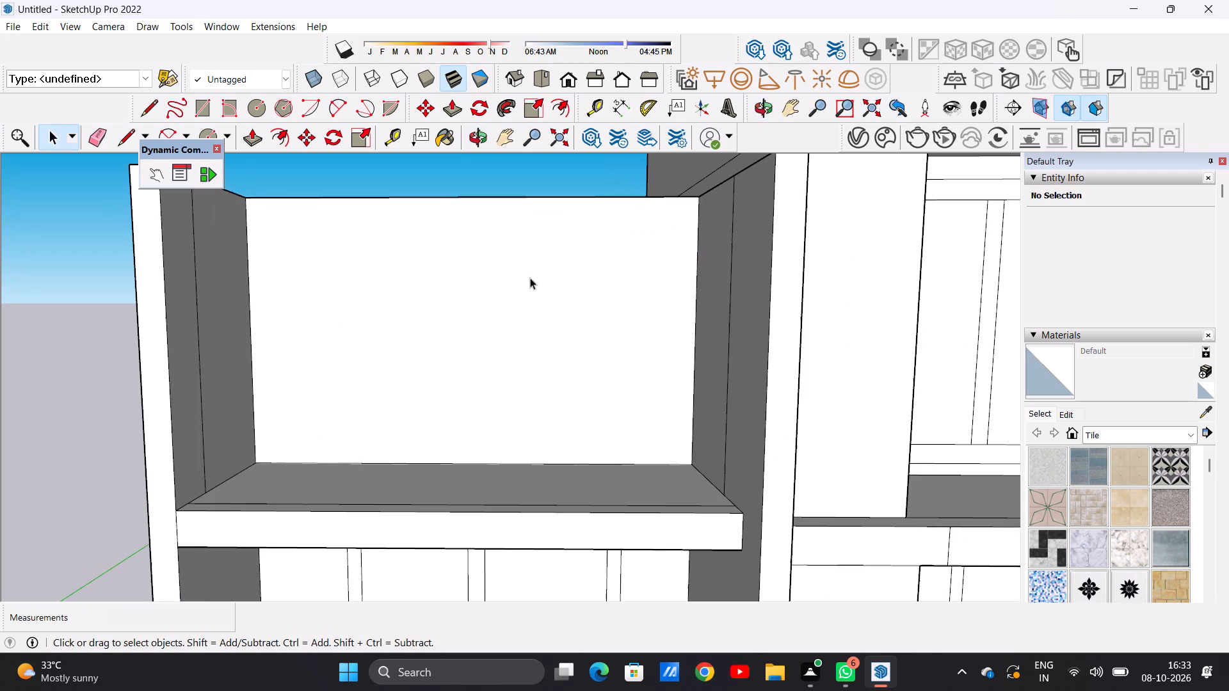
pyautogui.scroll(-5, 523, 312)
pyautogui.moveTo(526, 381); pyautogui.dragTo(324, 334, button='middle')
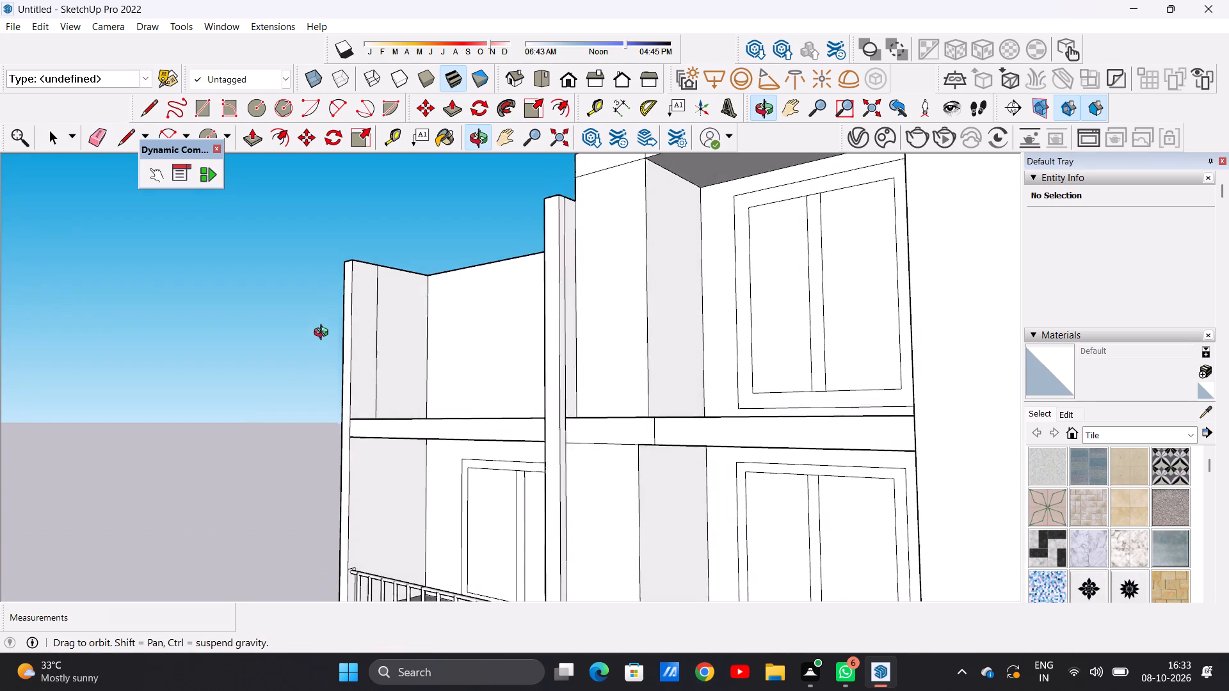
pyautogui.moveTo(324, 334); pyautogui.dragTo(518, 363, button='middle')
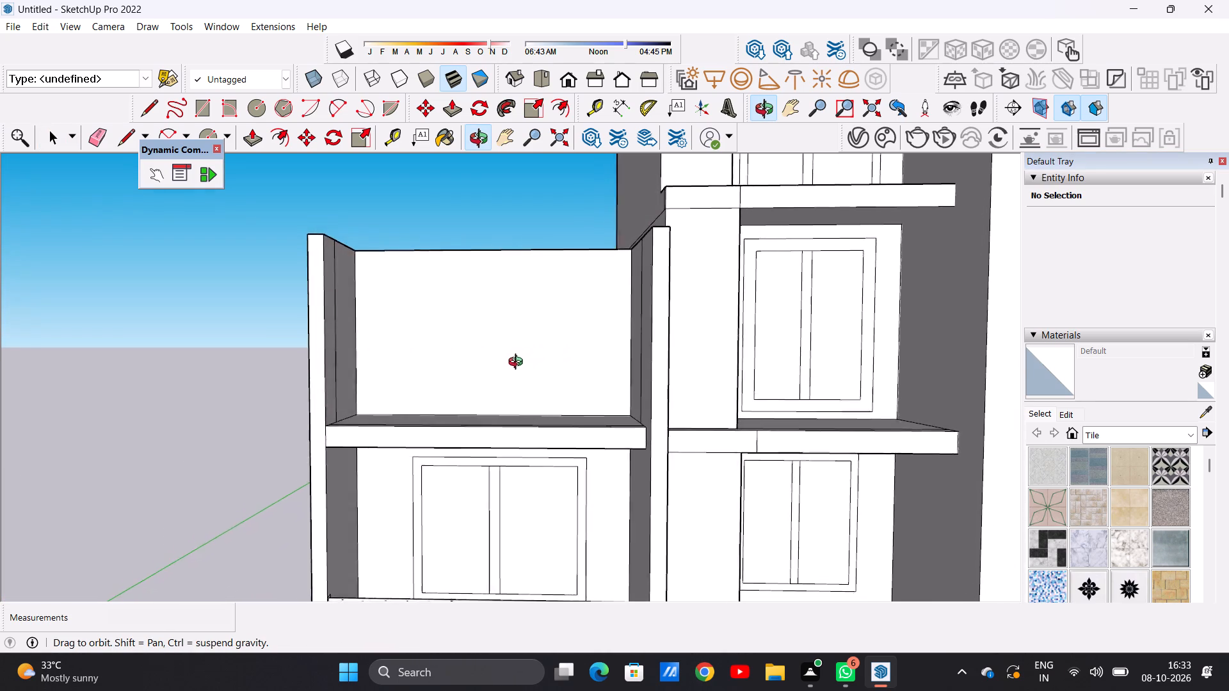
pyautogui.moveTo(518, 363); pyautogui.dragTo(506, 365, button='middle')
pyautogui.scroll(5, 534, 323)
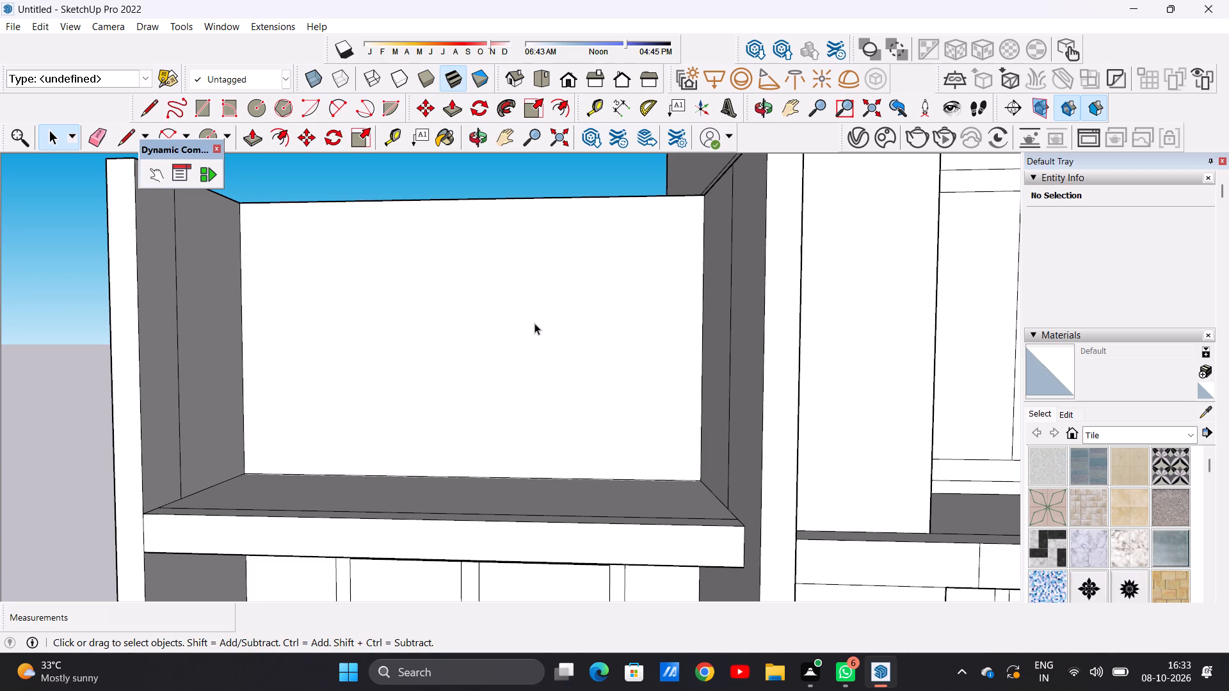
pyautogui.press('r')
pyautogui.scroll(-2, 529, 323)
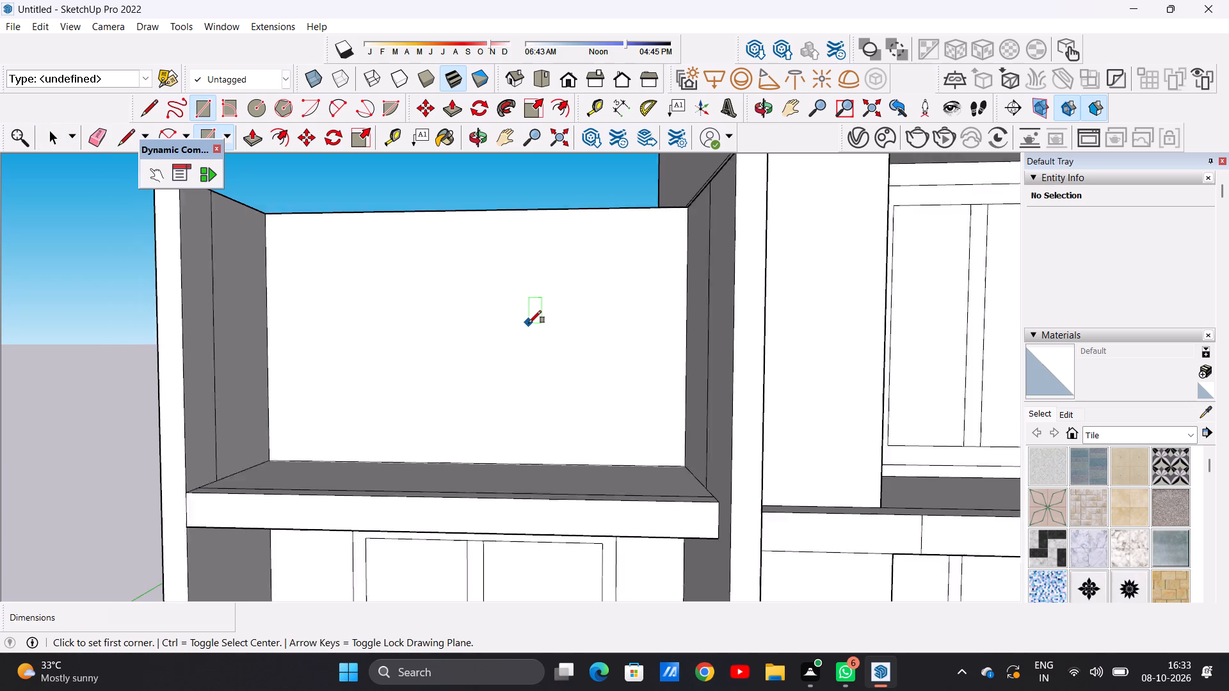
pyautogui.scroll(-3, 529, 323)
pyautogui.scroll(6, 438, 295)
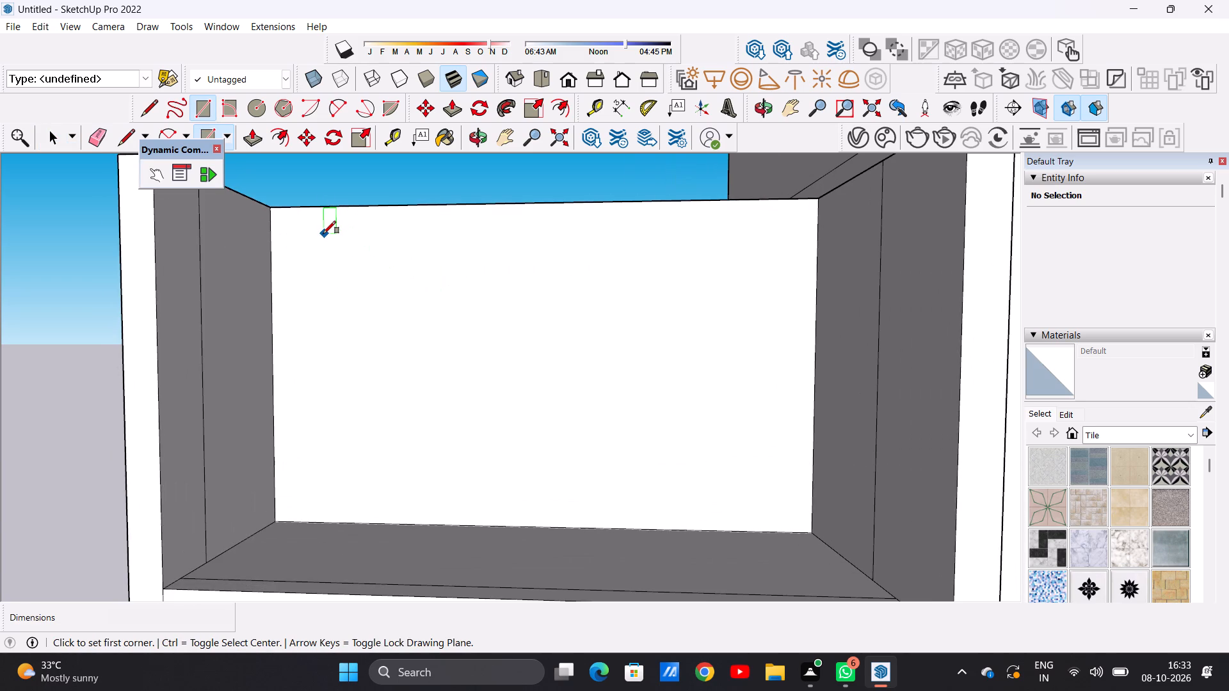
pyautogui.click(314, 225)
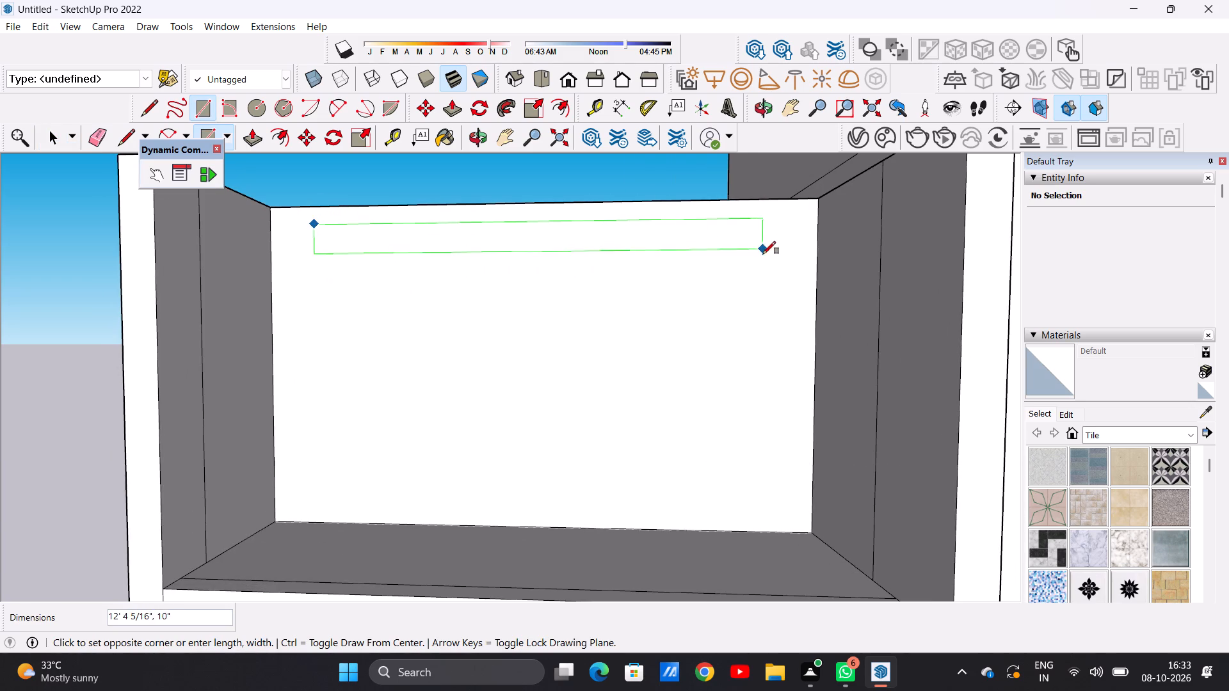
pyautogui.click(769, 521)
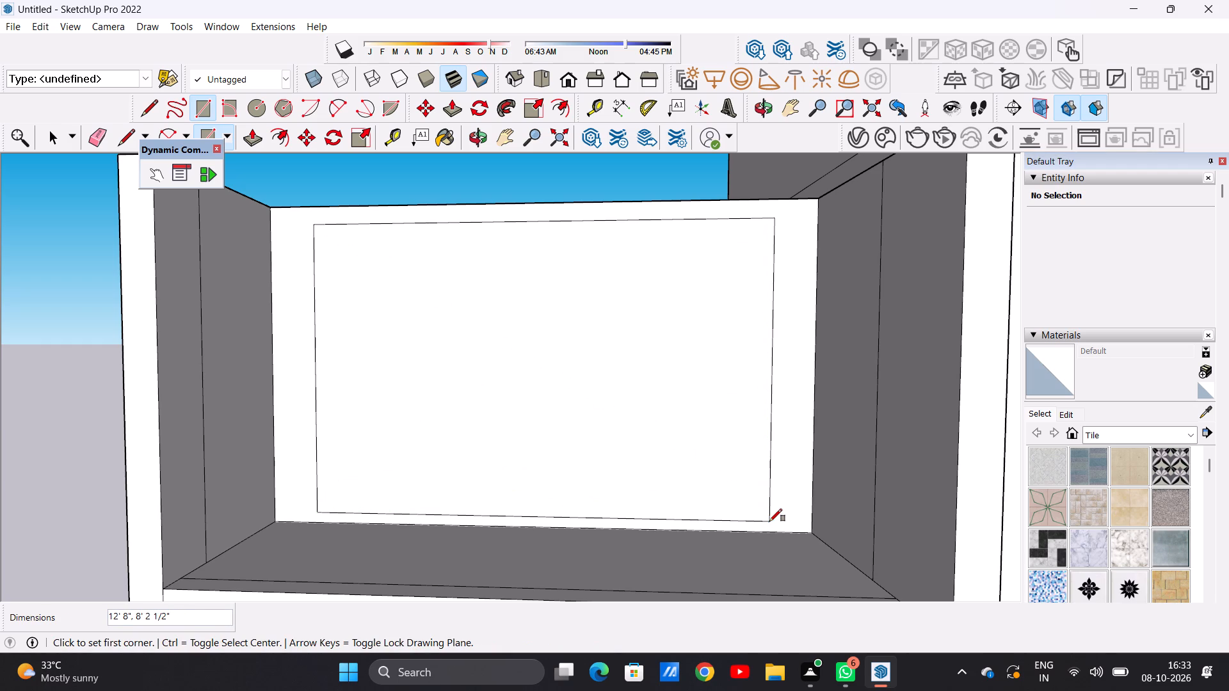
pyautogui.press('space')
# Offset the window rectangle inward by about 5 11/16" to form its frame.
pyautogui.write('of')
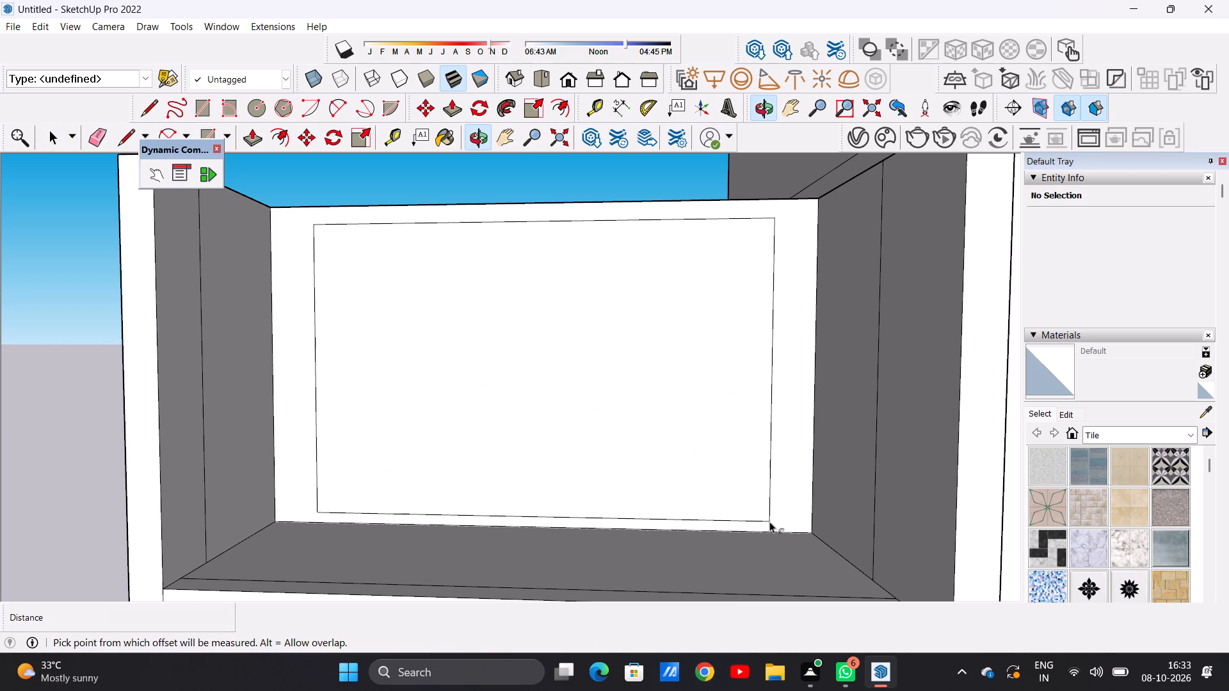
pyautogui.click(454, 279)
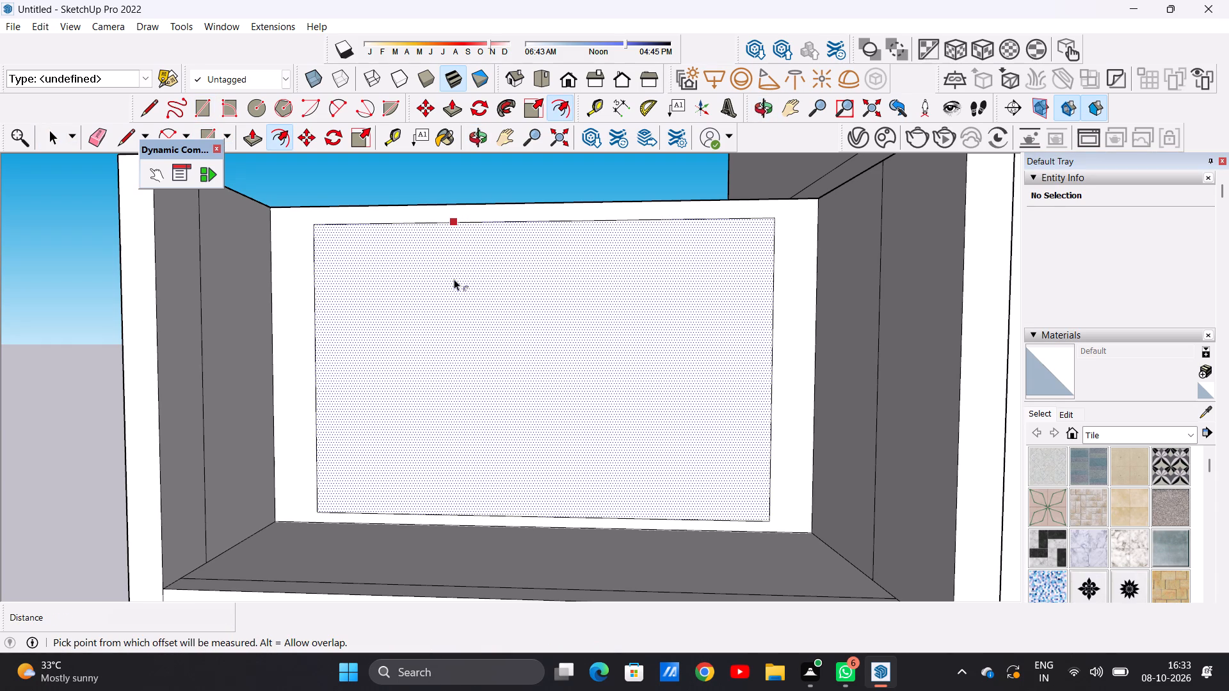
pyautogui.click(446, 240)
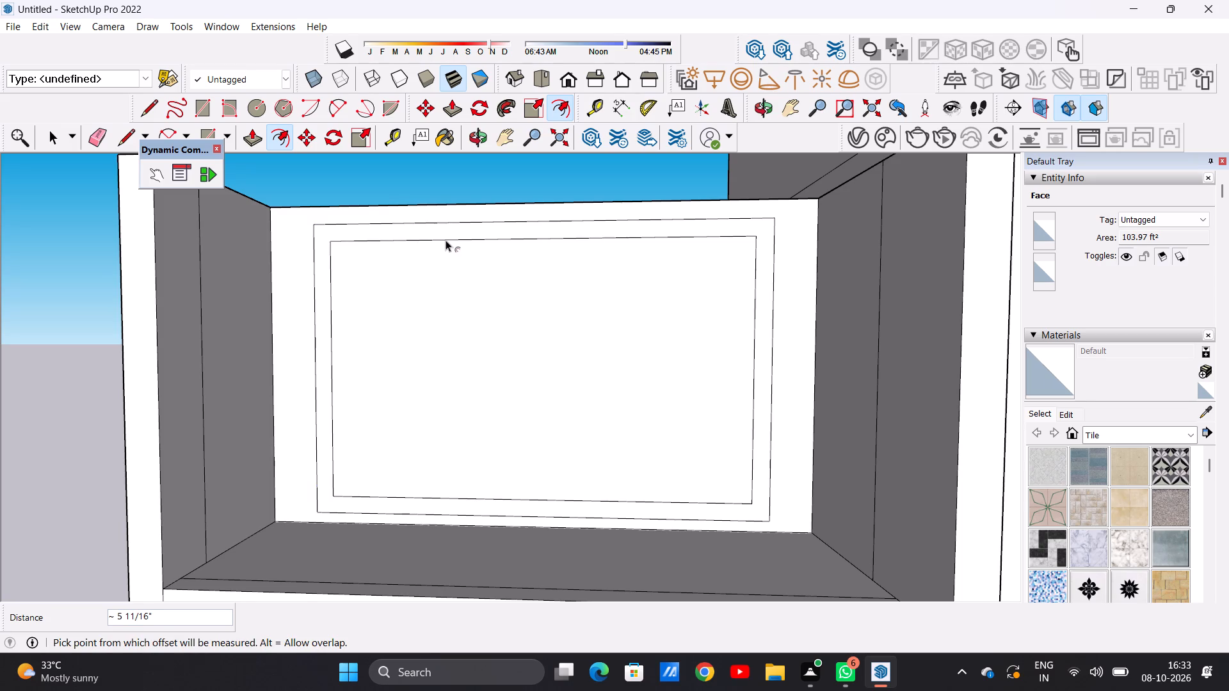
pyautogui.press('space')
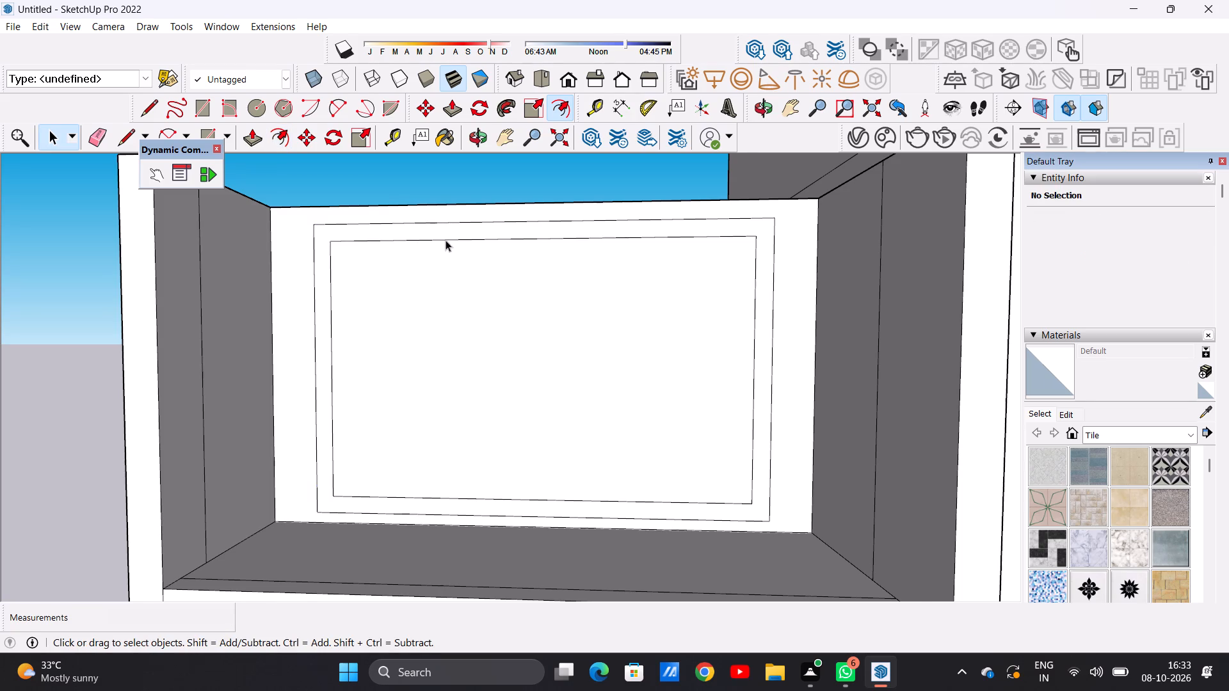
# Draw two closely spaced vertical lines about 7' 3" long inside the window frame, roughly a quarter of the way across, as a mullion.
pyautogui.scroll(-14, 446, 328)
pyautogui.scroll(1, 513, 342)
pyautogui.scroll(-2, 513, 342)
pyautogui.scroll(8, 513, 342)
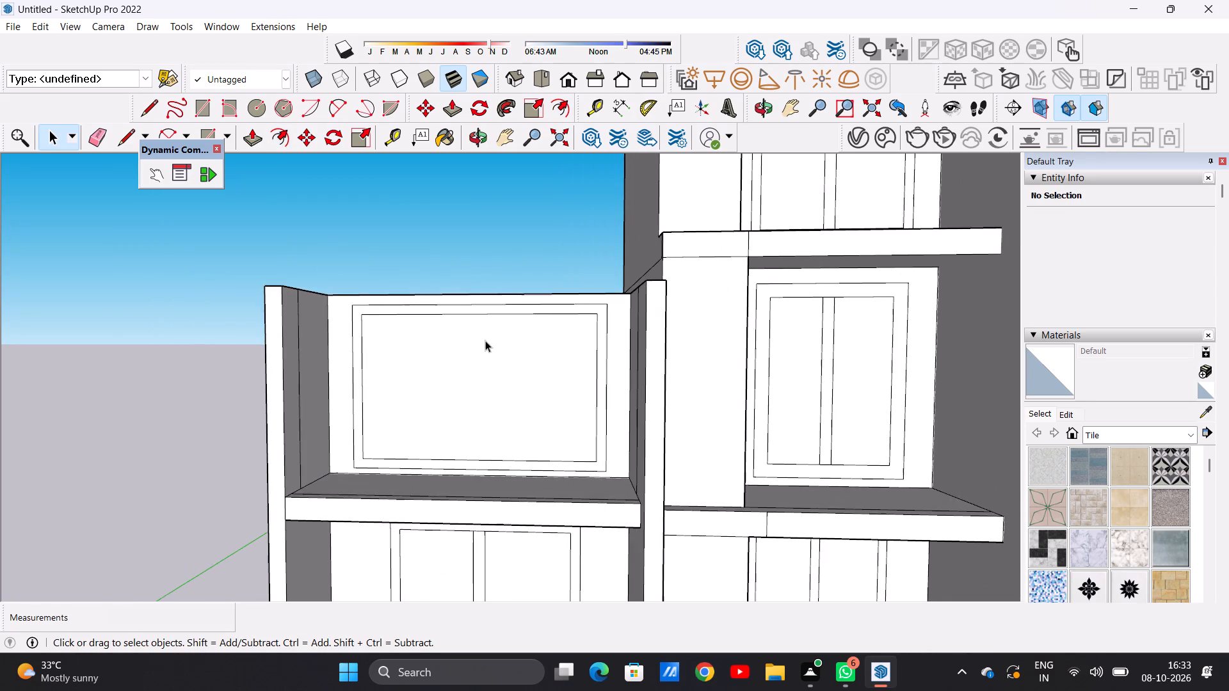
pyautogui.scroll(4, 485, 340)
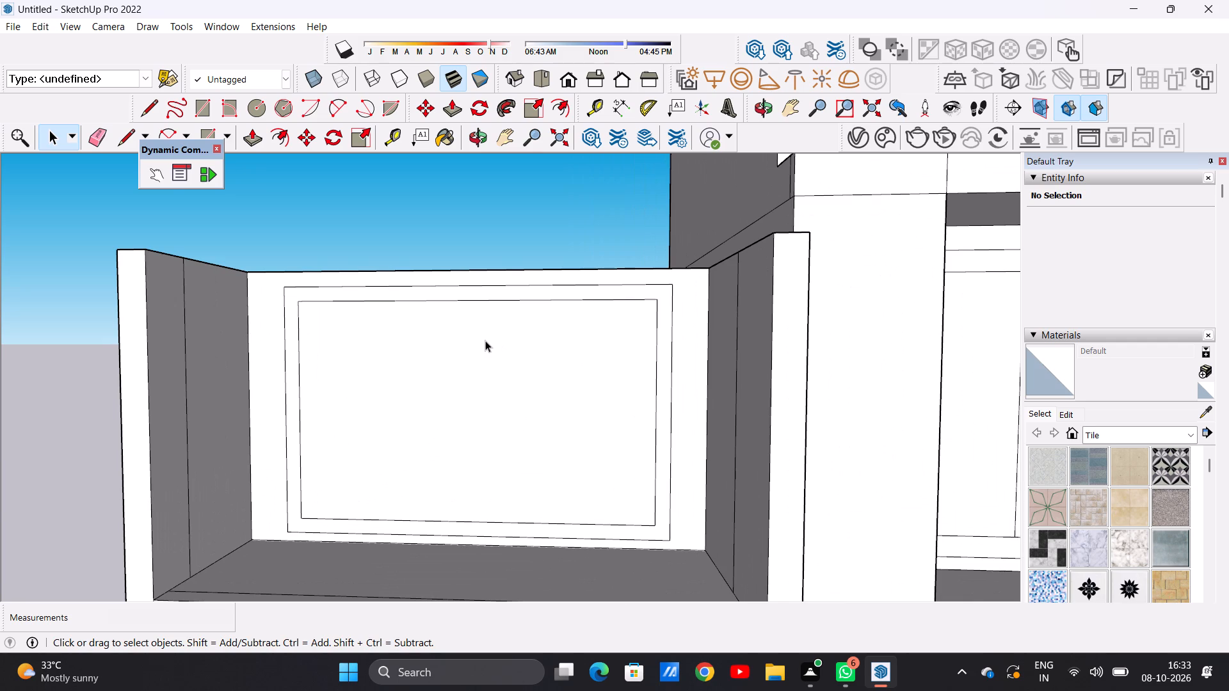
pyautogui.press('l')
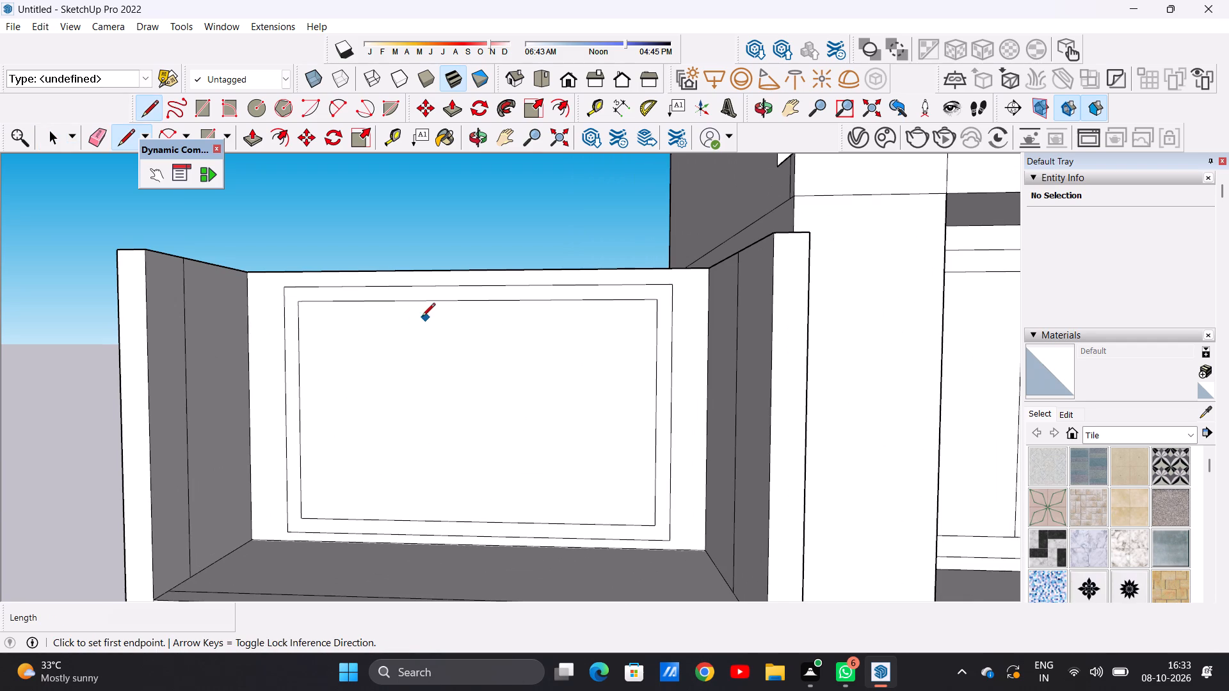
pyautogui.click(385, 303)
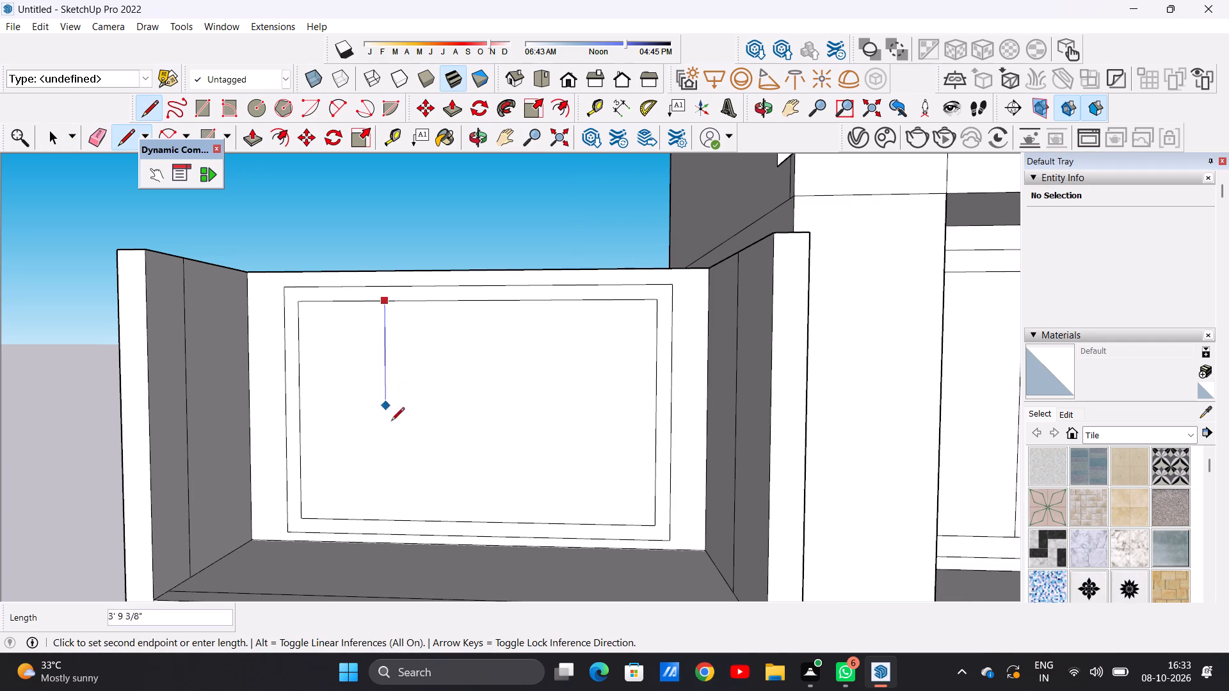
pyautogui.click(385, 521)
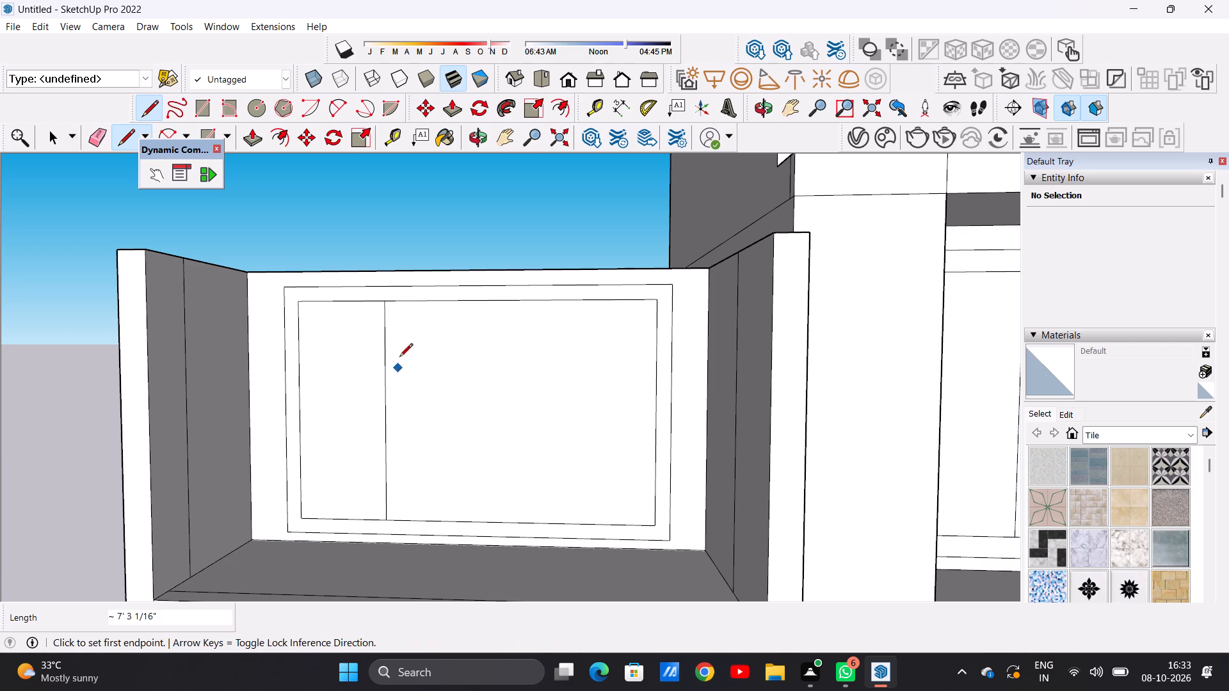
pyautogui.click(397, 304)
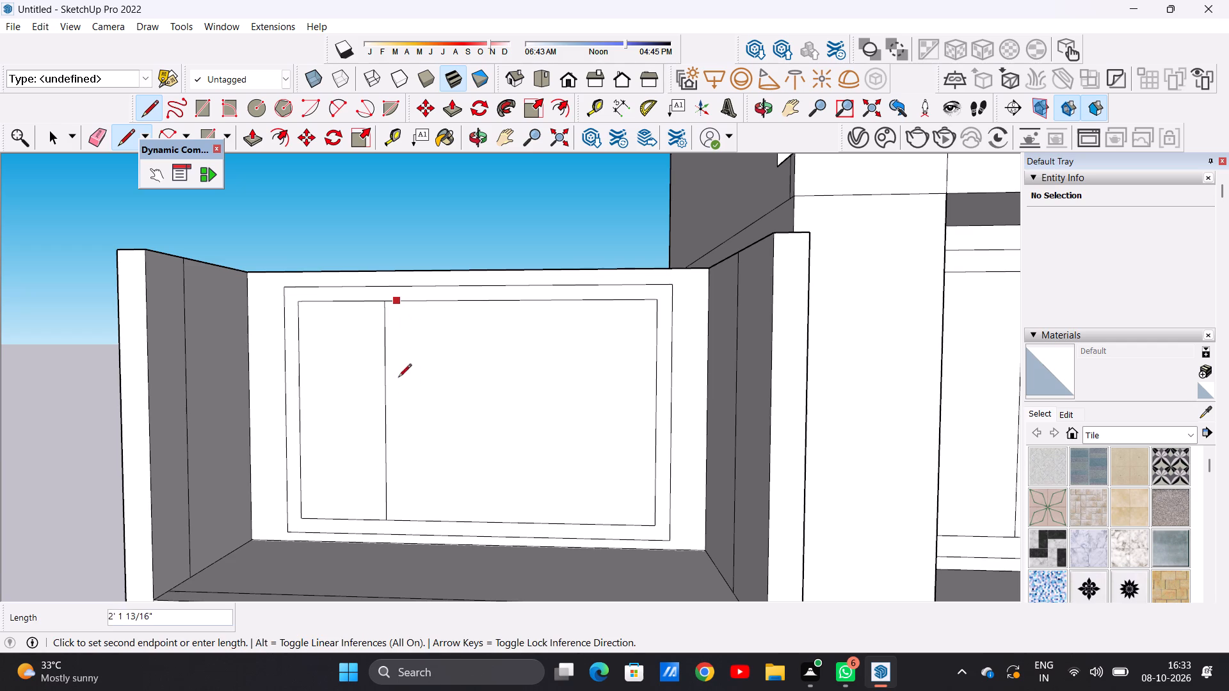
pyautogui.click(401, 521)
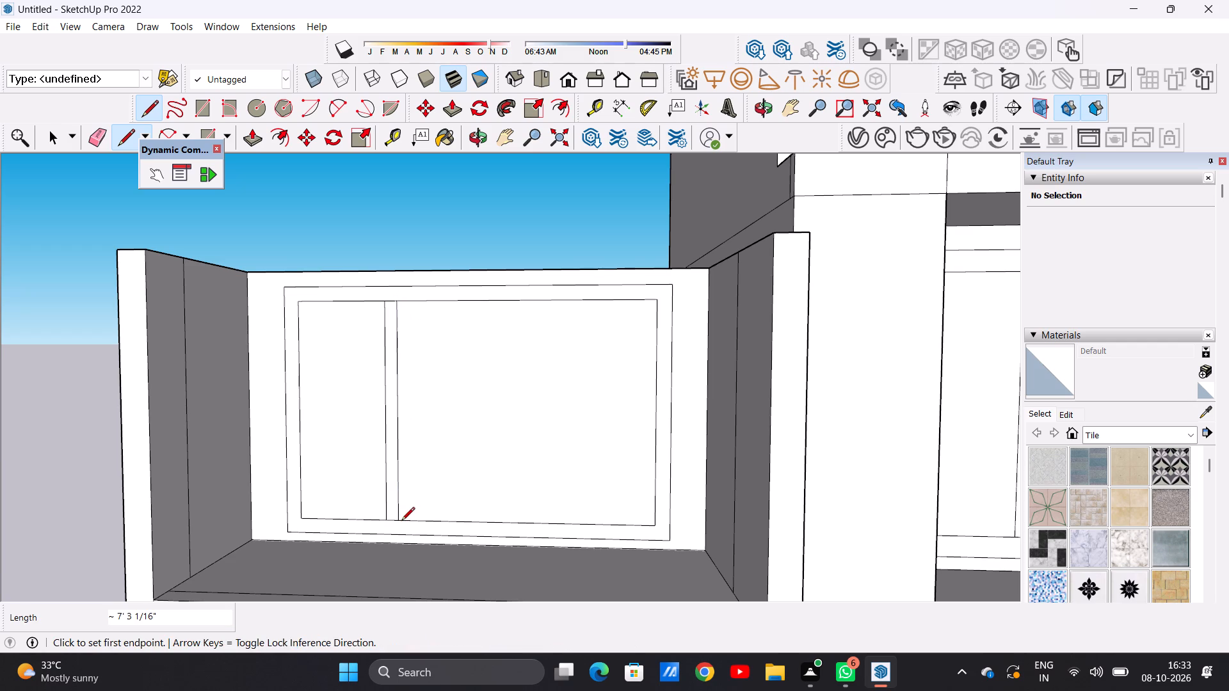
# Copy the mullion strip about 4' 11 7/16" horizontally toward the window's opposite side to form a second mullion.
pyautogui.press('space')
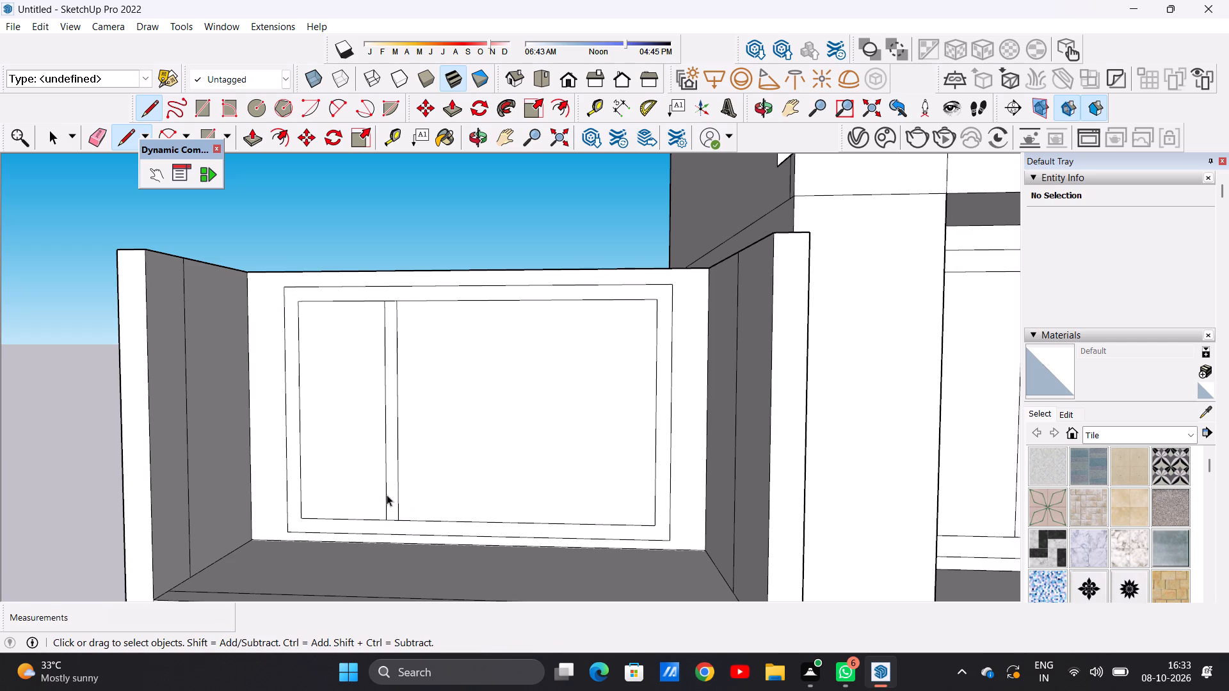
pyautogui.doubleClick(390, 493)
pyautogui.press('m')
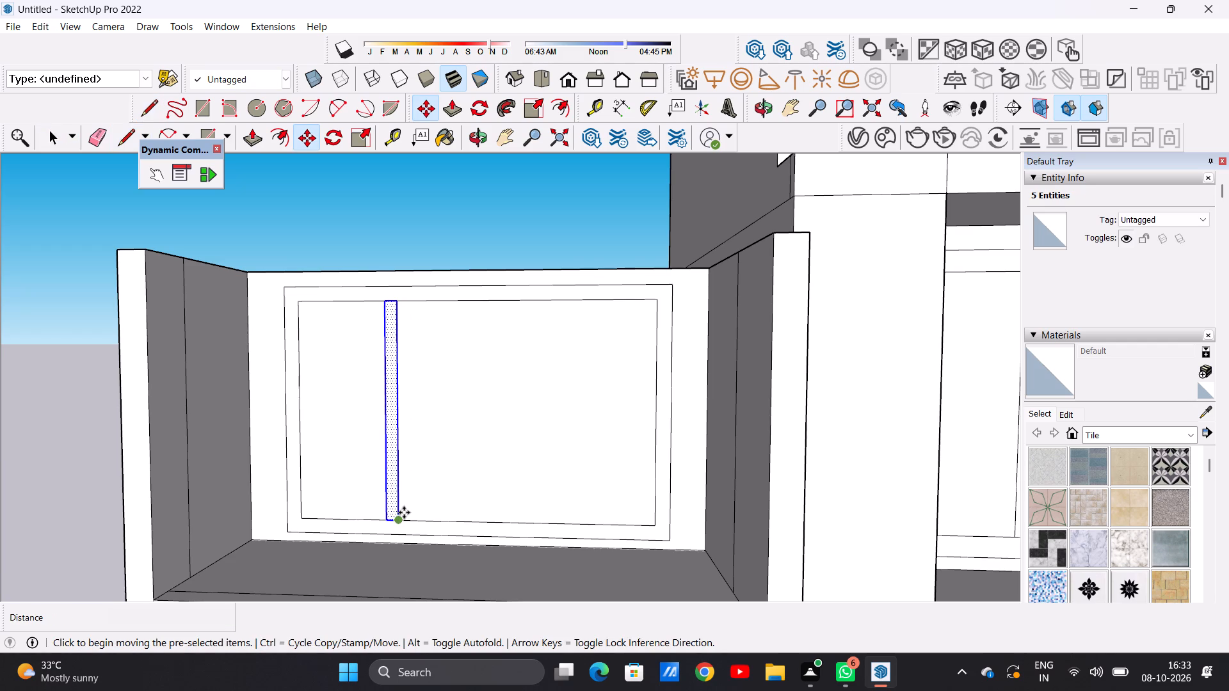
pyautogui.click(404, 514)
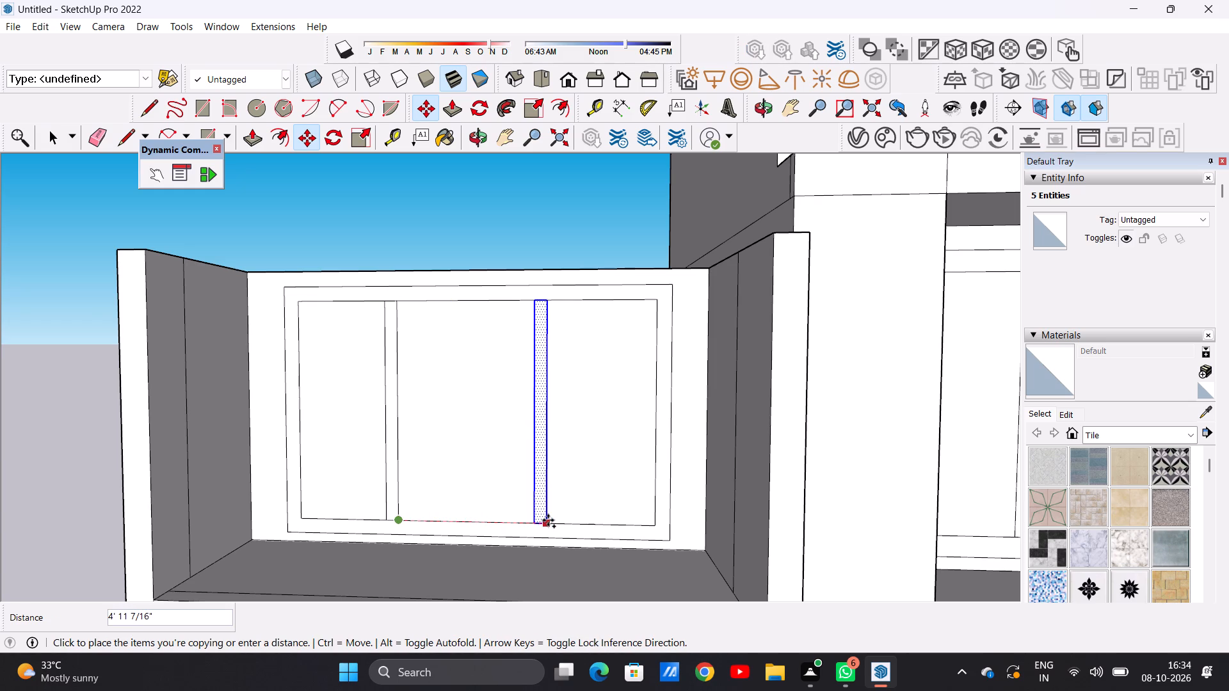
pyautogui.click(548, 520)
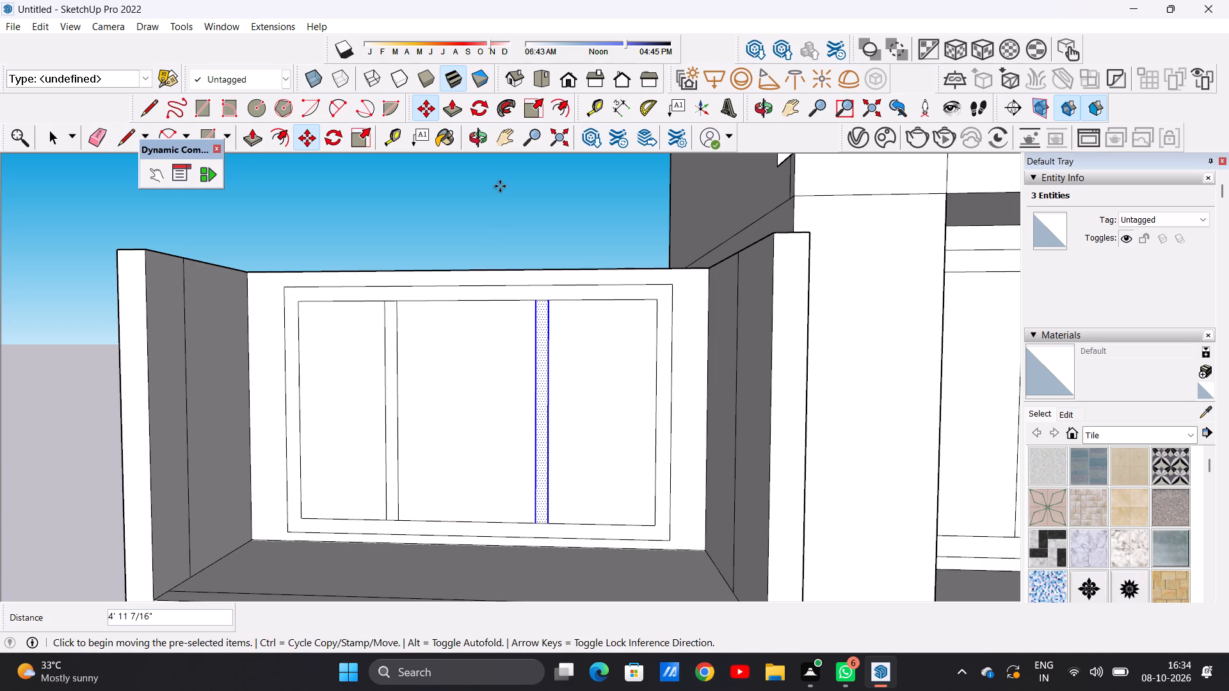
pyautogui.press('space')
pyautogui.click(501, 198)
# Draw two horizontal lines about 11' 8 9/16" long across the window inside its frame, roughly a quarter from the top and bottom.
pyautogui.scroll(3, 546, 339)
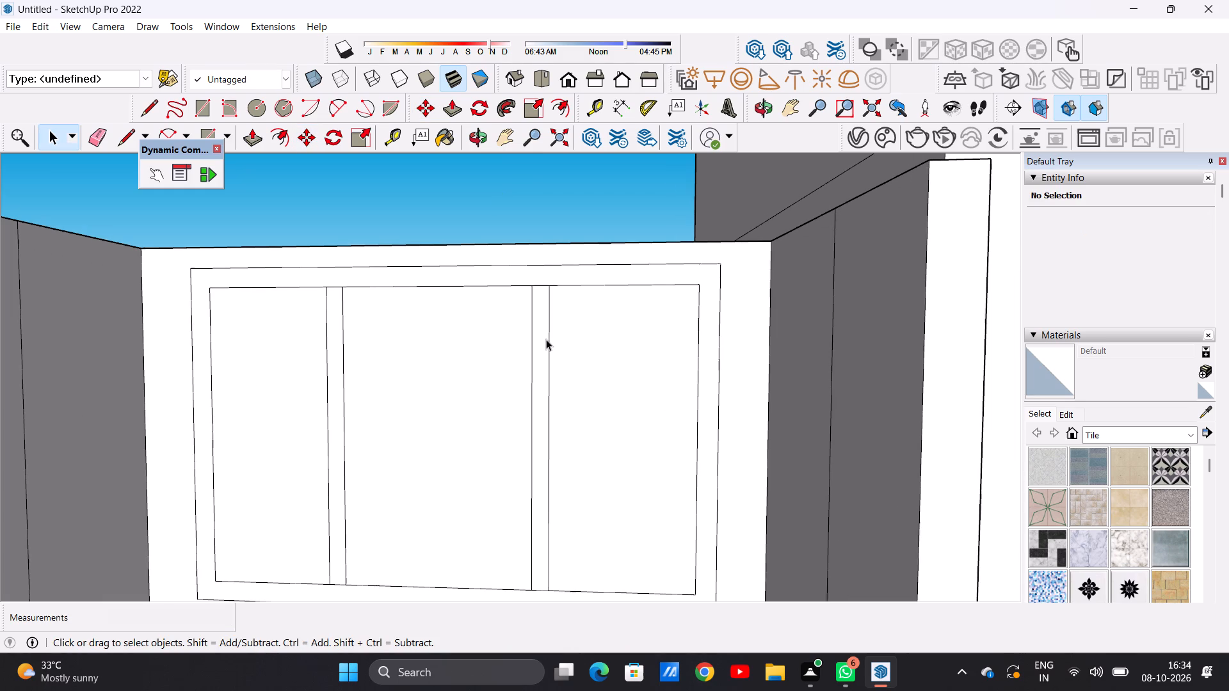
pyautogui.press('l')
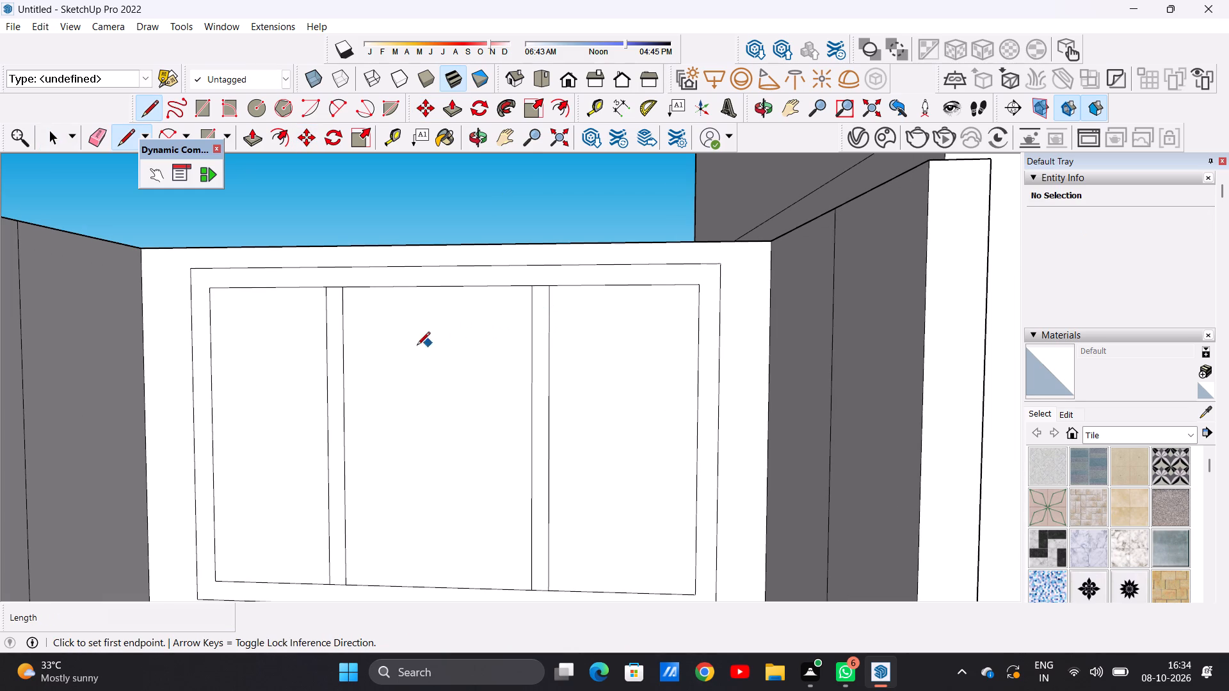
pyautogui.scroll(-5, 450, 344)
pyautogui.scroll(4, 369, 356)
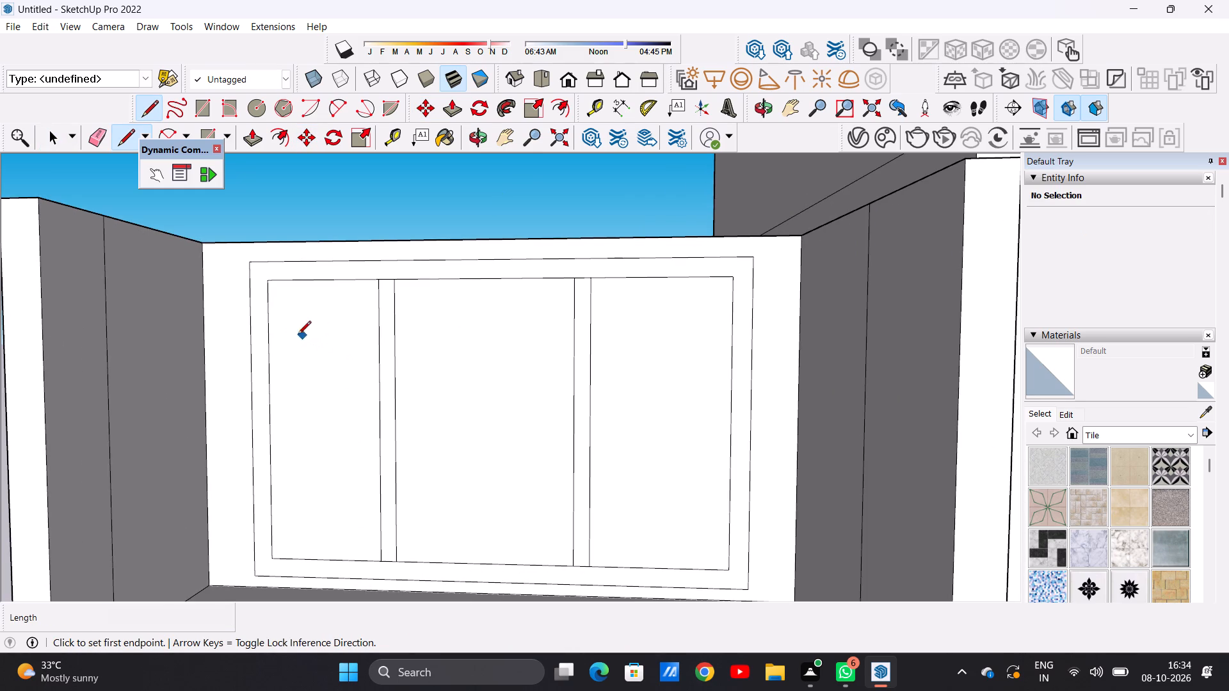
pyautogui.click(266, 349)
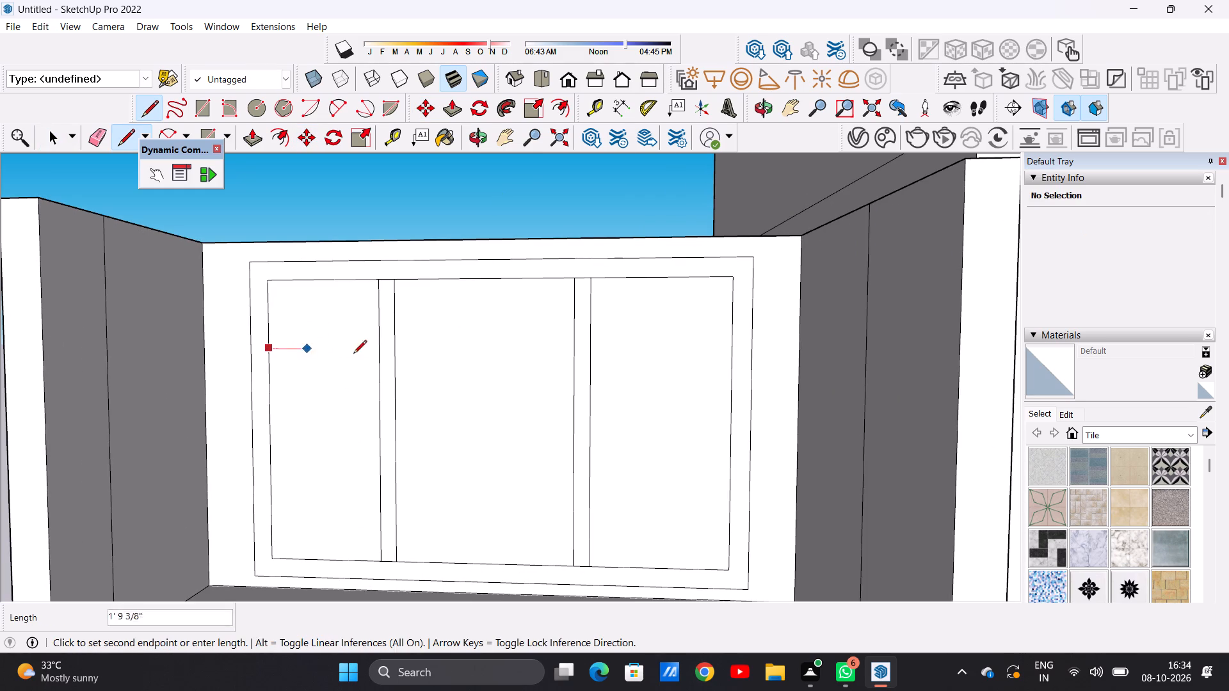
pyautogui.click(733, 352)
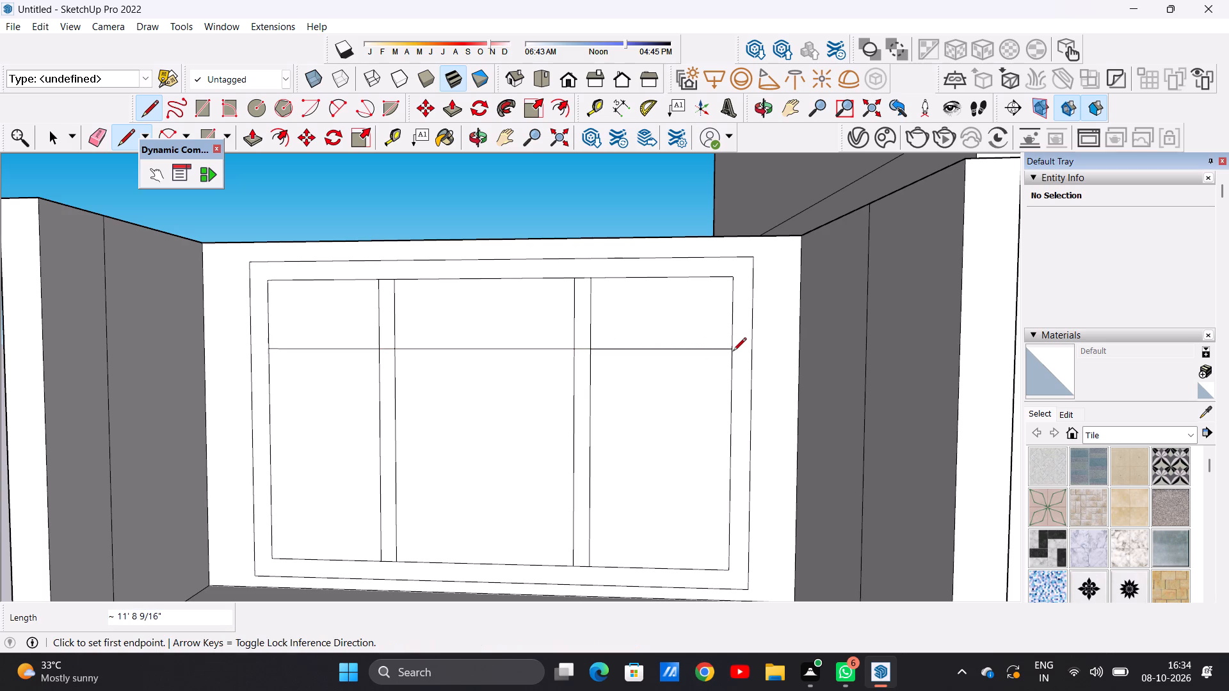
pyautogui.scroll(3, 305, 383)
pyautogui.scroll(-3, 306, 368)
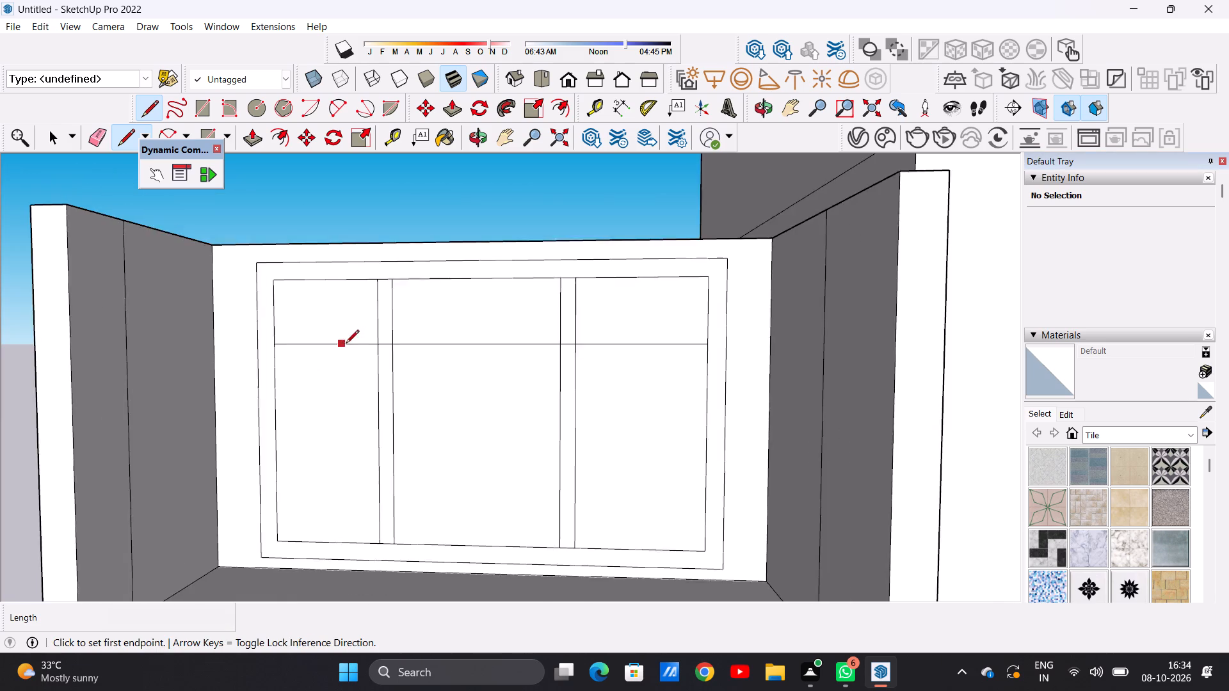
pyautogui.scroll(-3, 346, 344)
pyautogui.scroll(4, 281, 447)
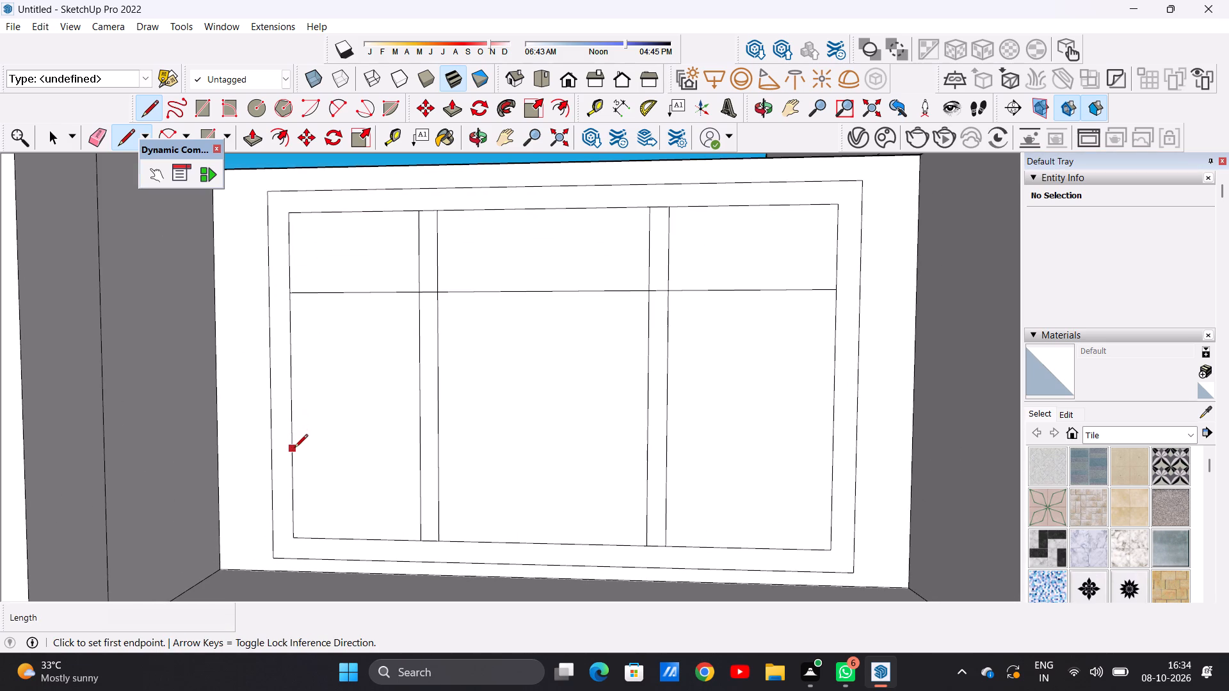
pyautogui.click(294, 449)
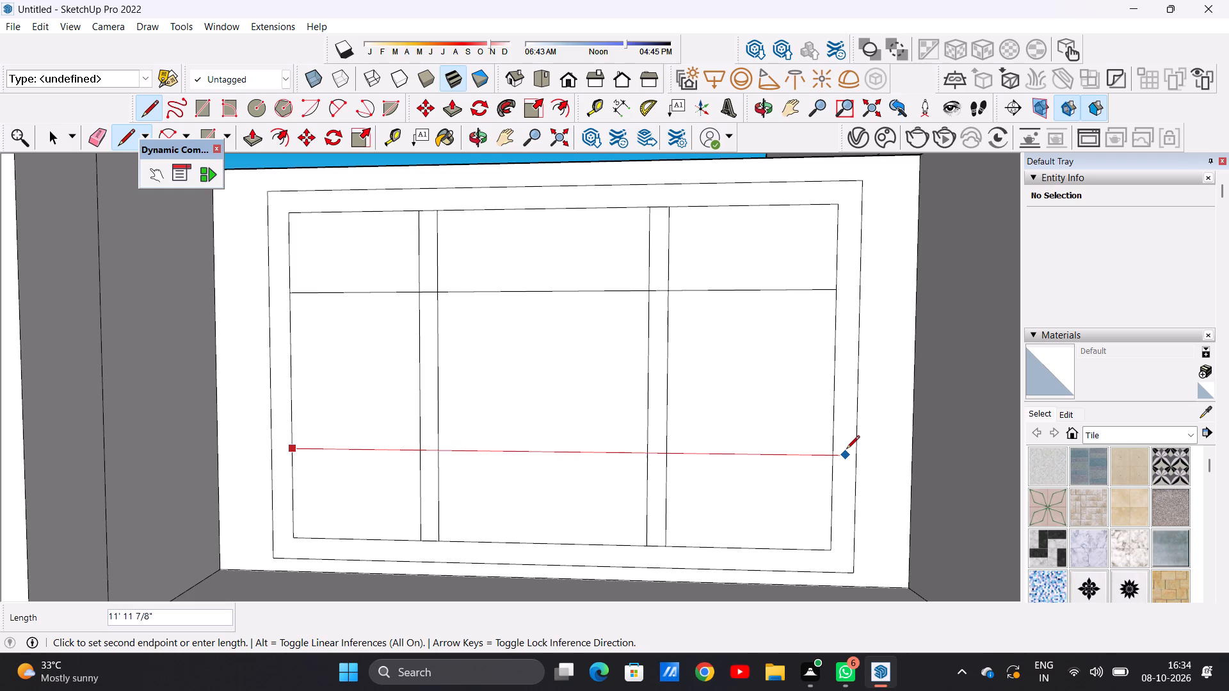
pyautogui.click(834, 449)
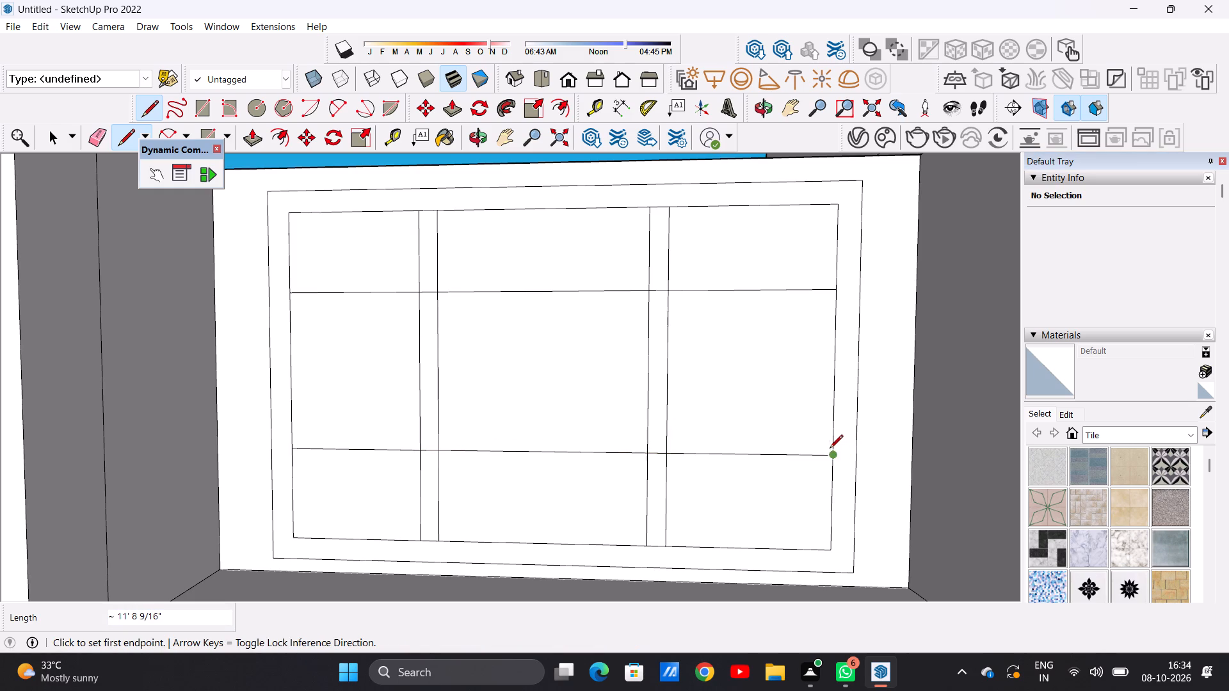
pyautogui.press('space')
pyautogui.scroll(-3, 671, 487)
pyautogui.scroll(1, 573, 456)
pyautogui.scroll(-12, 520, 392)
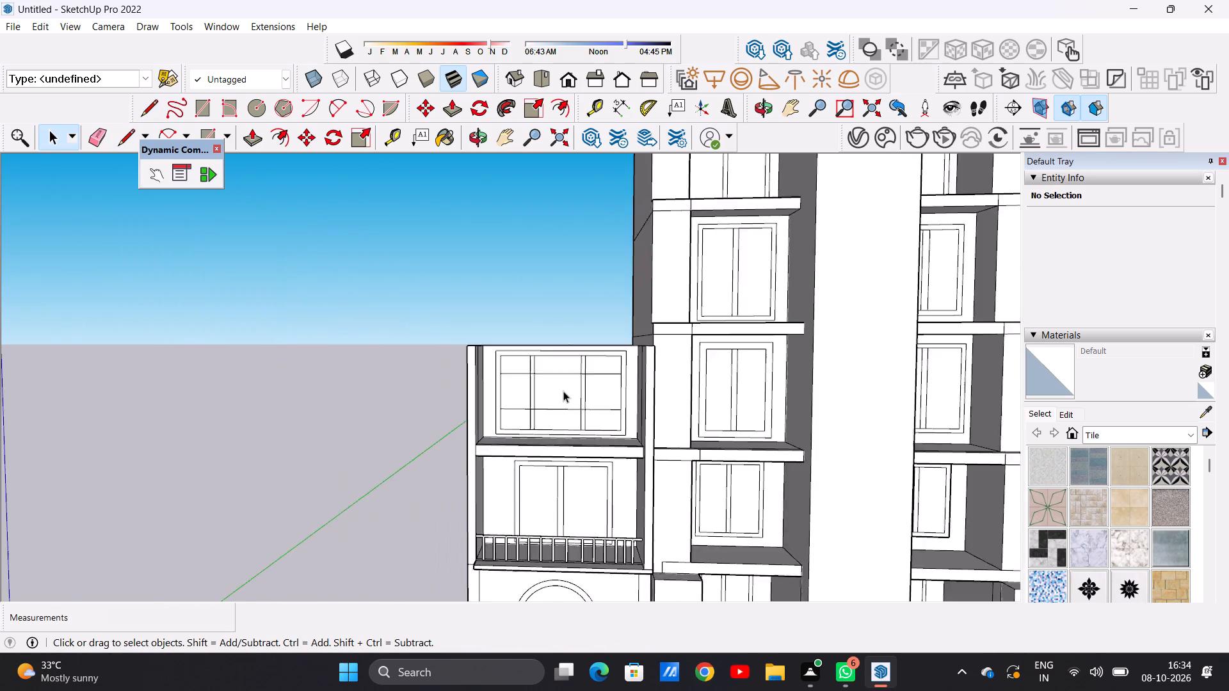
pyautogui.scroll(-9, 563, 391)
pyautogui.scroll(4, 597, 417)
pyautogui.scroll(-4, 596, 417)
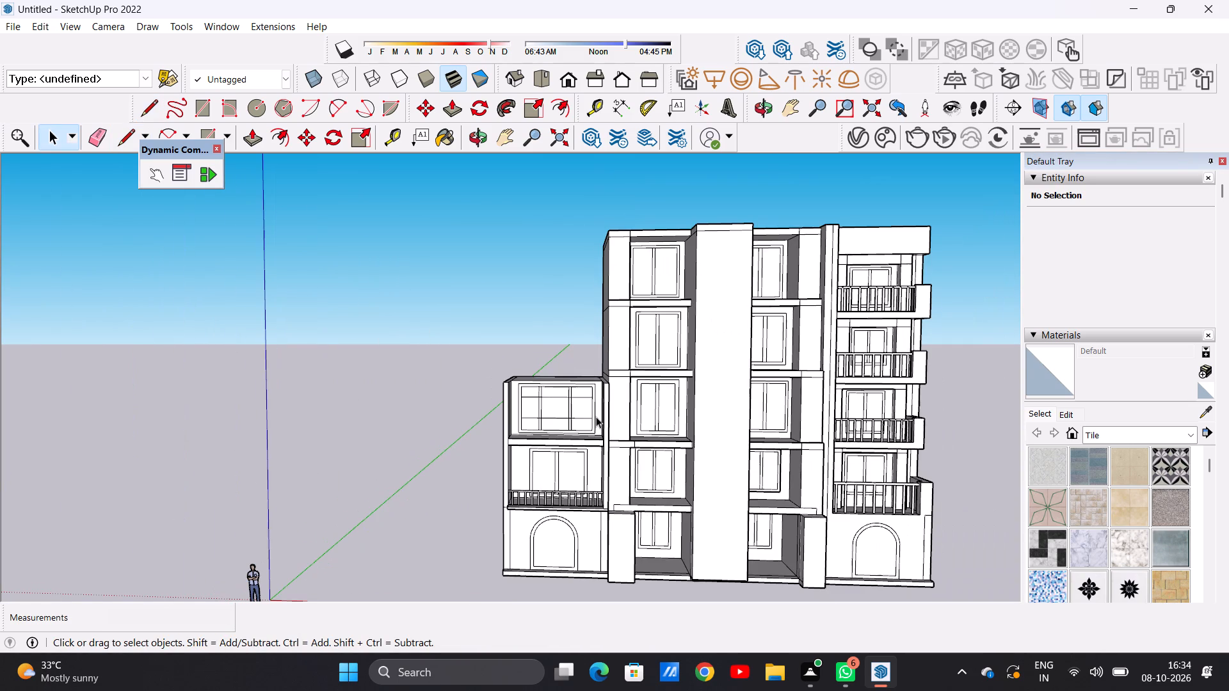
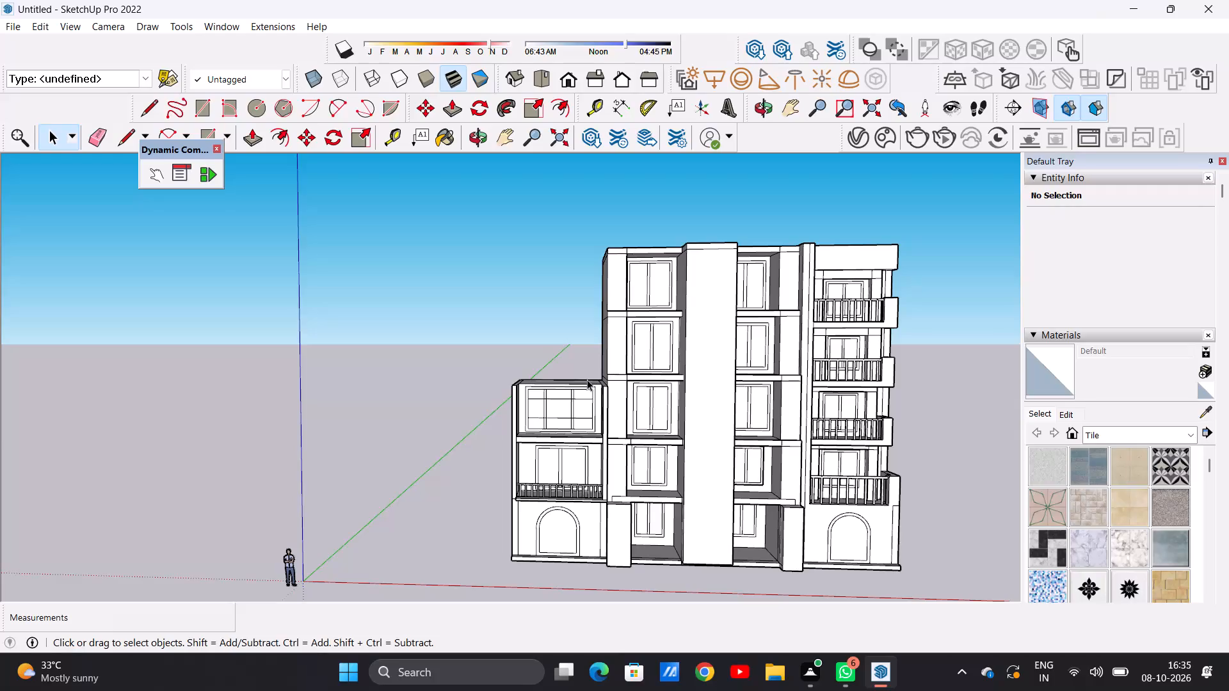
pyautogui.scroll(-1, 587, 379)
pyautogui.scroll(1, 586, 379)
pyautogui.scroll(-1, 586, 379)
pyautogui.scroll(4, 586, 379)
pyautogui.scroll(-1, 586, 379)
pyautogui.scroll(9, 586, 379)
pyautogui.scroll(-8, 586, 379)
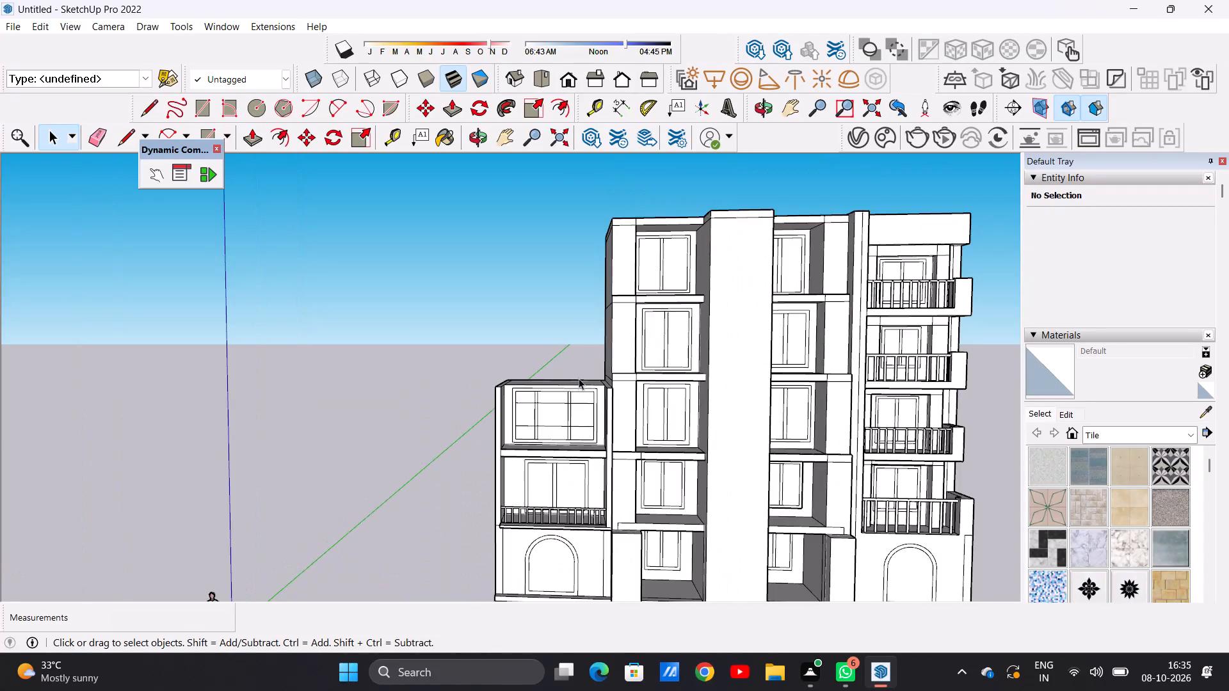
# Draw a circle of about 2 11/16" radius on the upper balcony side wall's inner face, near its front edge above the slab.
pyautogui.moveTo(579, 378); pyautogui.dragTo(693, 469, button='middle')
pyautogui.scroll(10, 528, 340)
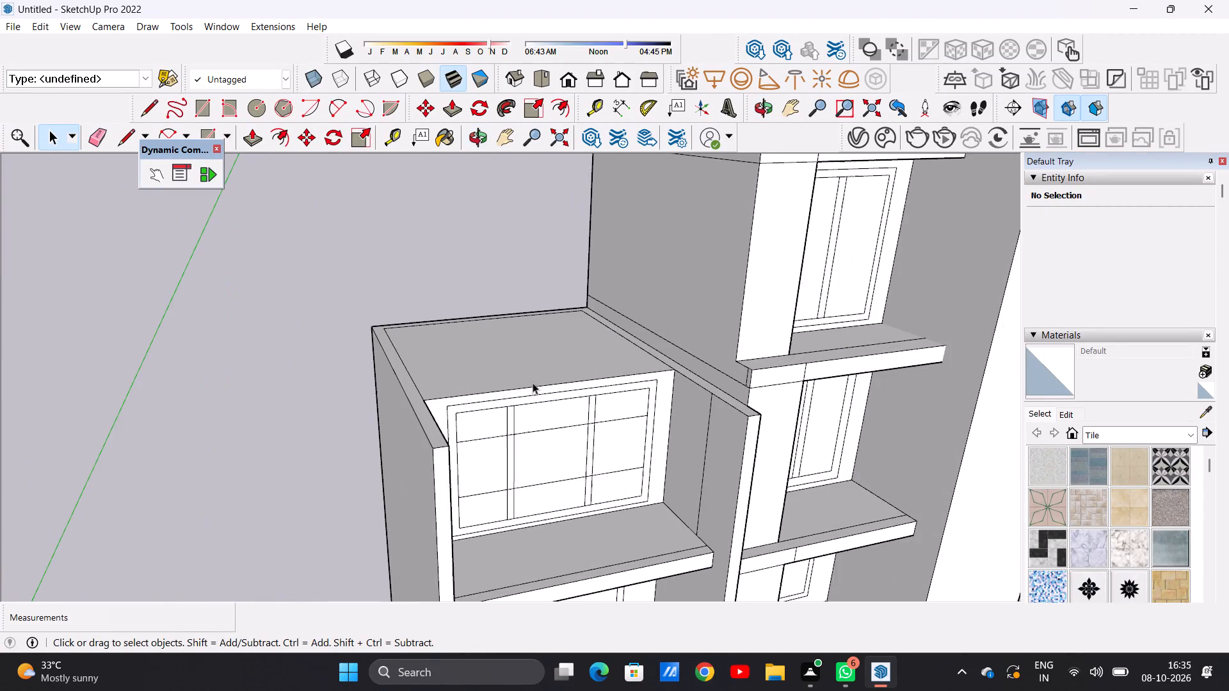
pyautogui.scroll(1, 586, 420)
pyautogui.moveTo(506, 395); pyautogui.dragTo(422, 414, button='middle')
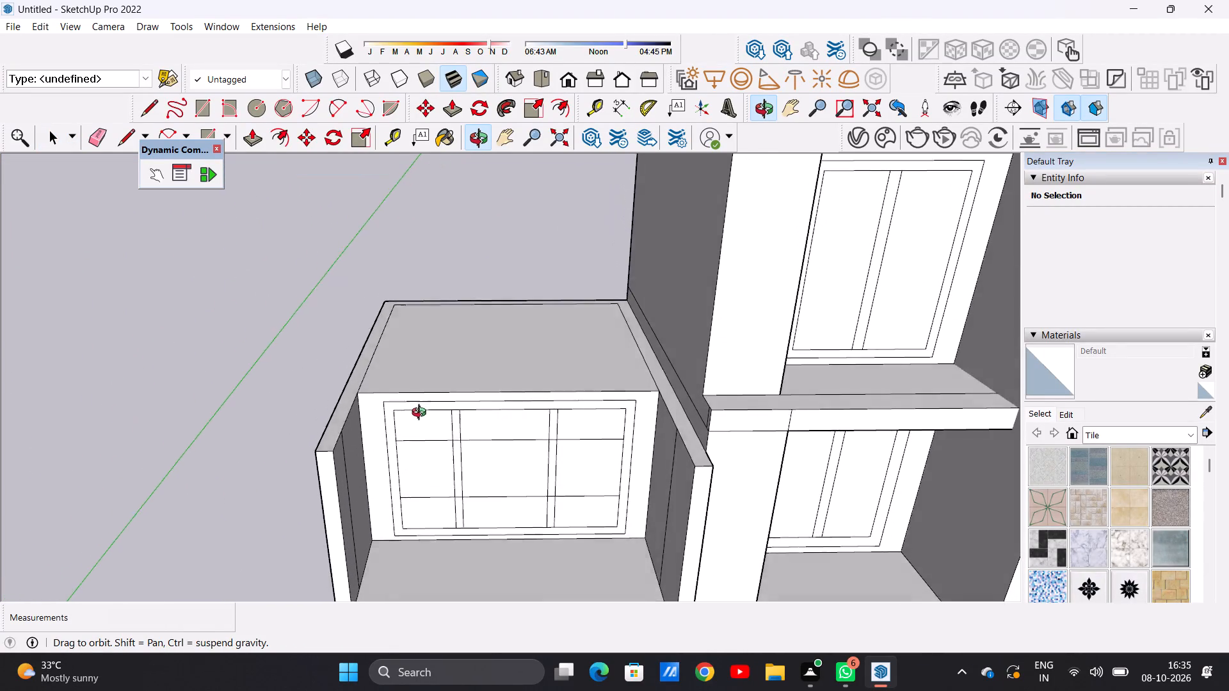
pyautogui.moveTo(422, 414); pyautogui.dragTo(432, 418, button='middle')
pyautogui.scroll(-4, 507, 364)
pyautogui.scroll(6, 544, 523)
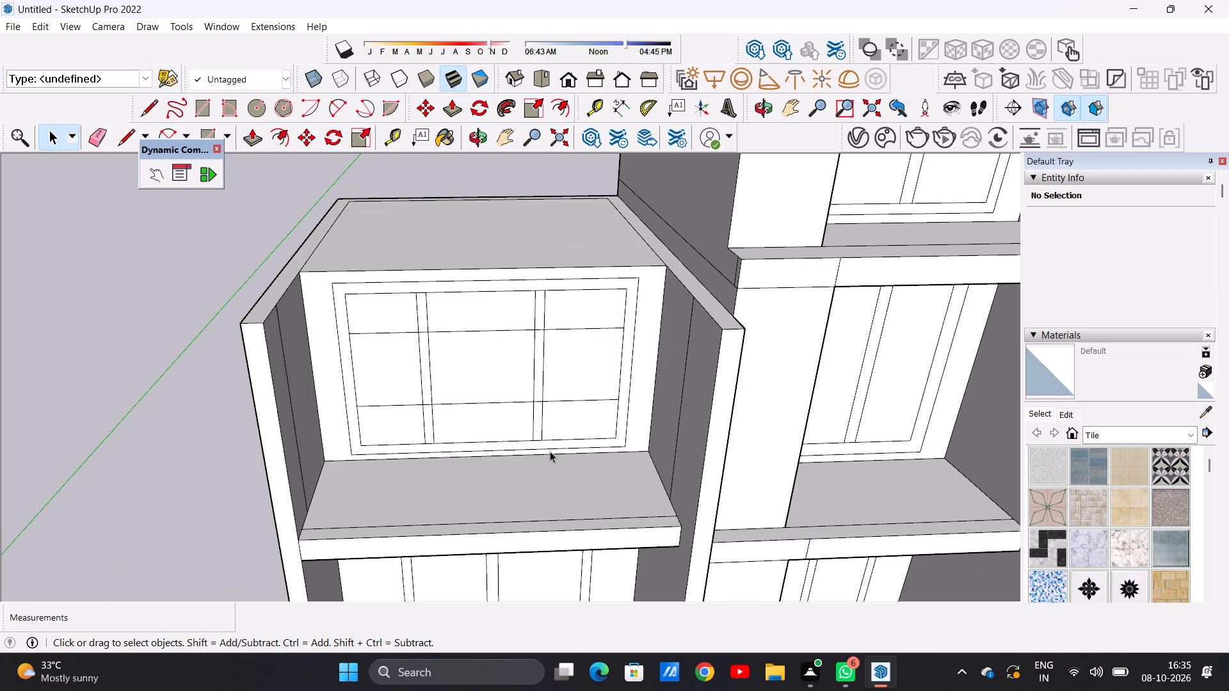
pyautogui.scroll(-3, 632, 540)
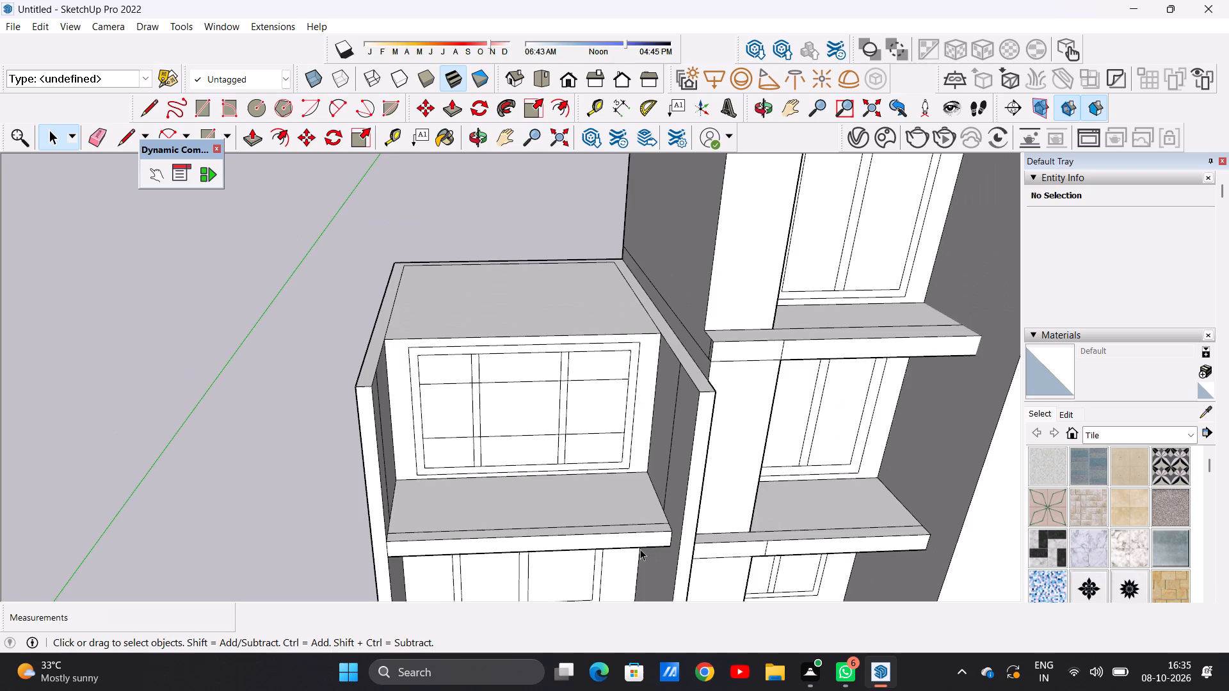
pyautogui.moveTo(640, 549); pyautogui.dragTo(641, 543, button='middle')
pyautogui.moveTo(613, 543); pyautogui.dragTo(577, 543, button='middle')
pyautogui.moveTo(542, 543); pyautogui.dragTo(401, 525, button='middle')
pyautogui.scroll(2, 351, 476)
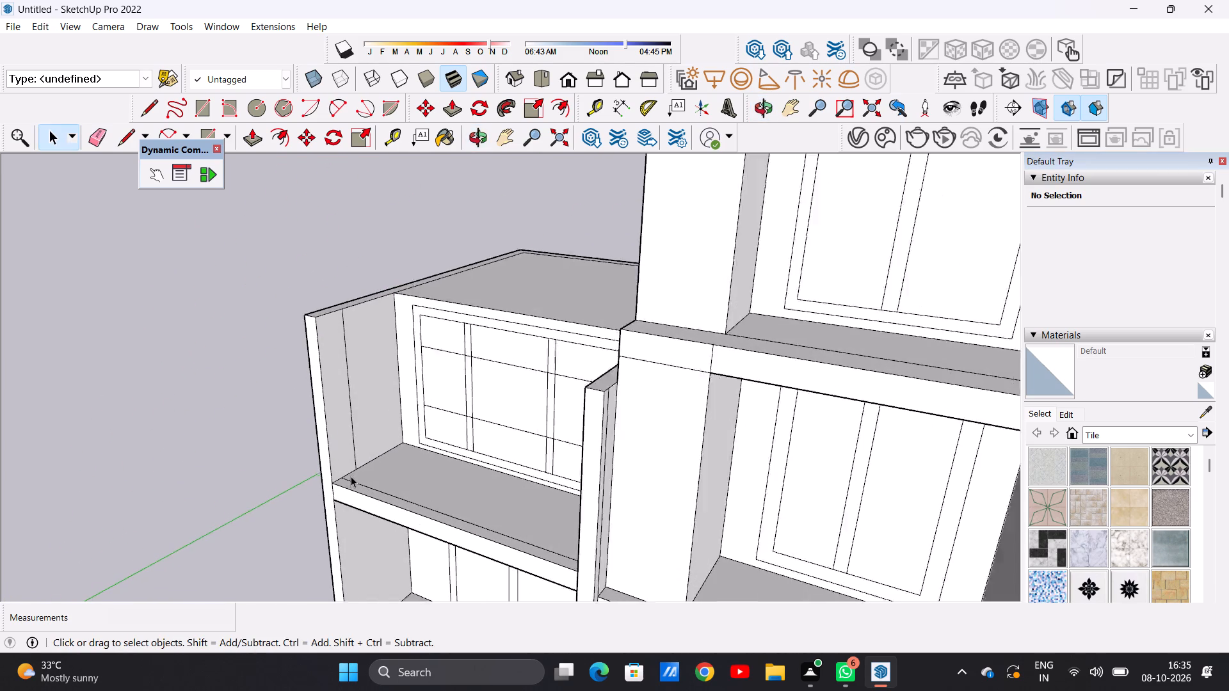
pyautogui.scroll(4, 351, 476)
pyautogui.scroll(-1, 349, 475)
pyautogui.scroll(5, 349, 475)
pyautogui.moveTo(349, 475); pyautogui.dragTo(280, 513, button='middle')
pyautogui.scroll(1, 307, 443)
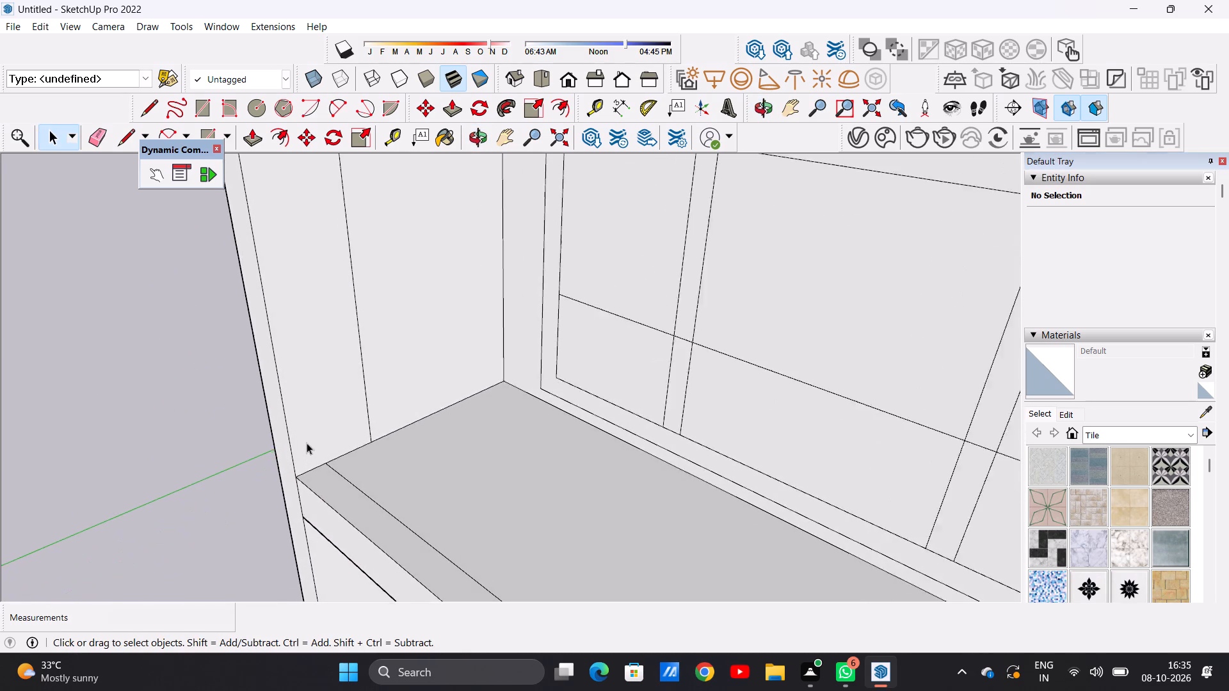
pyautogui.scroll(2, 307, 443)
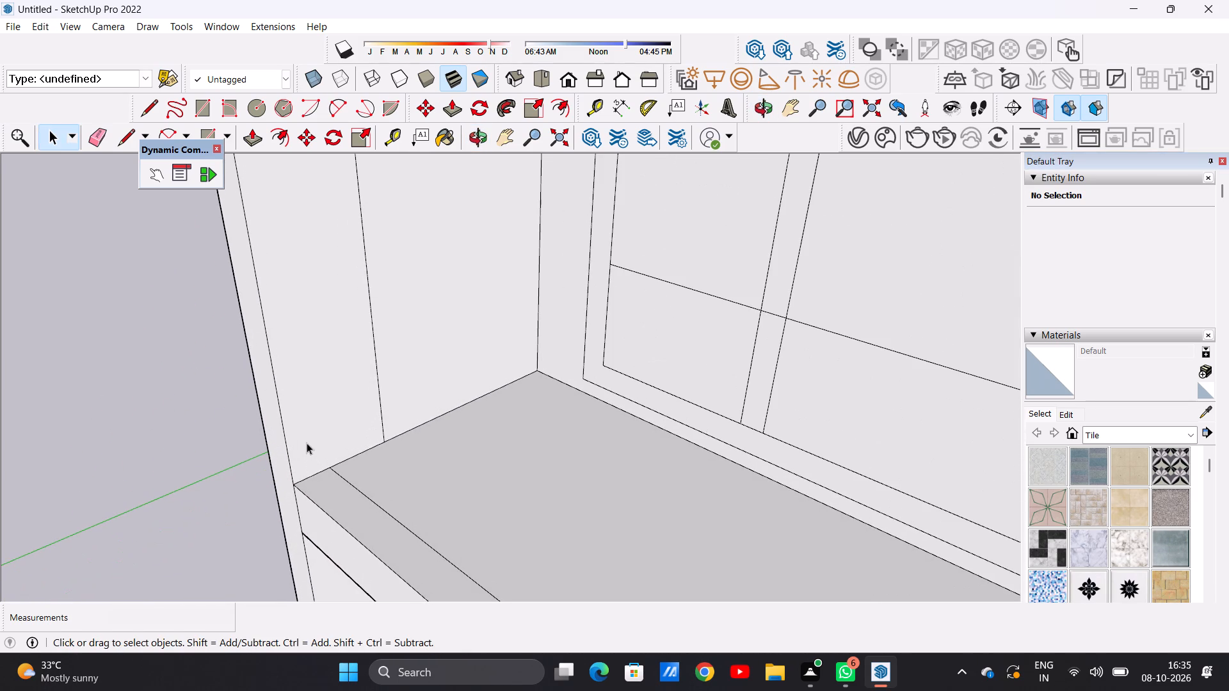
pyautogui.press('c')
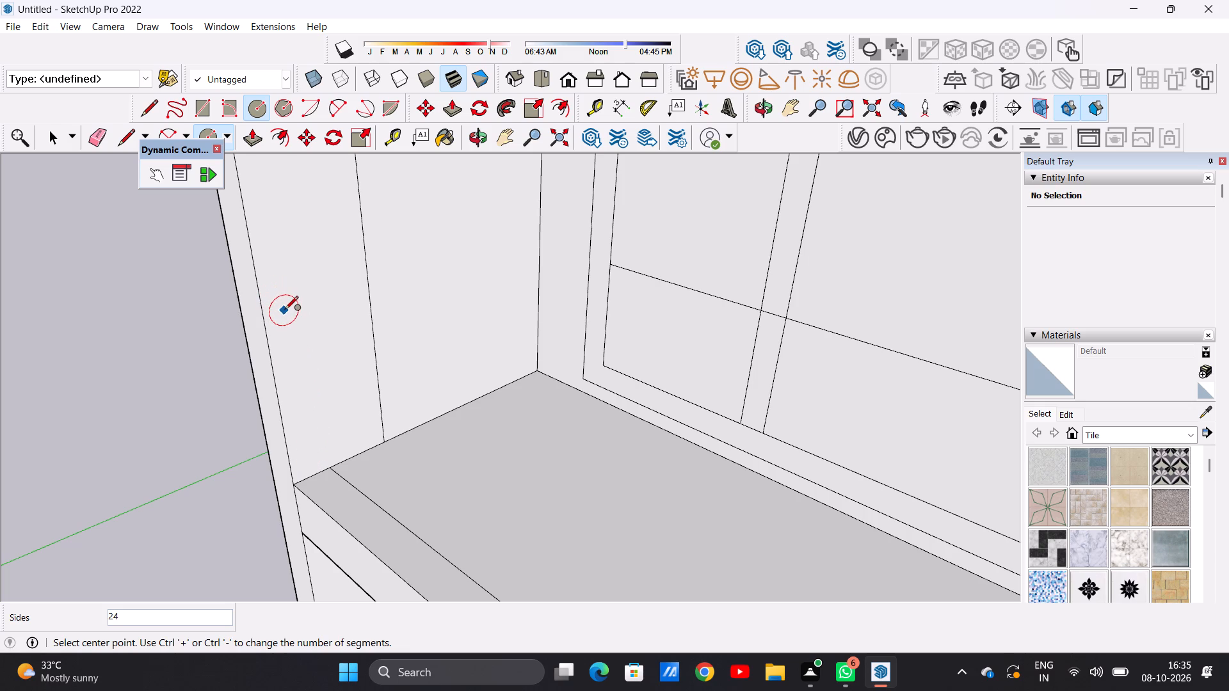
pyautogui.moveTo(285, 310); pyautogui.dragTo(237, 315, button='middle')
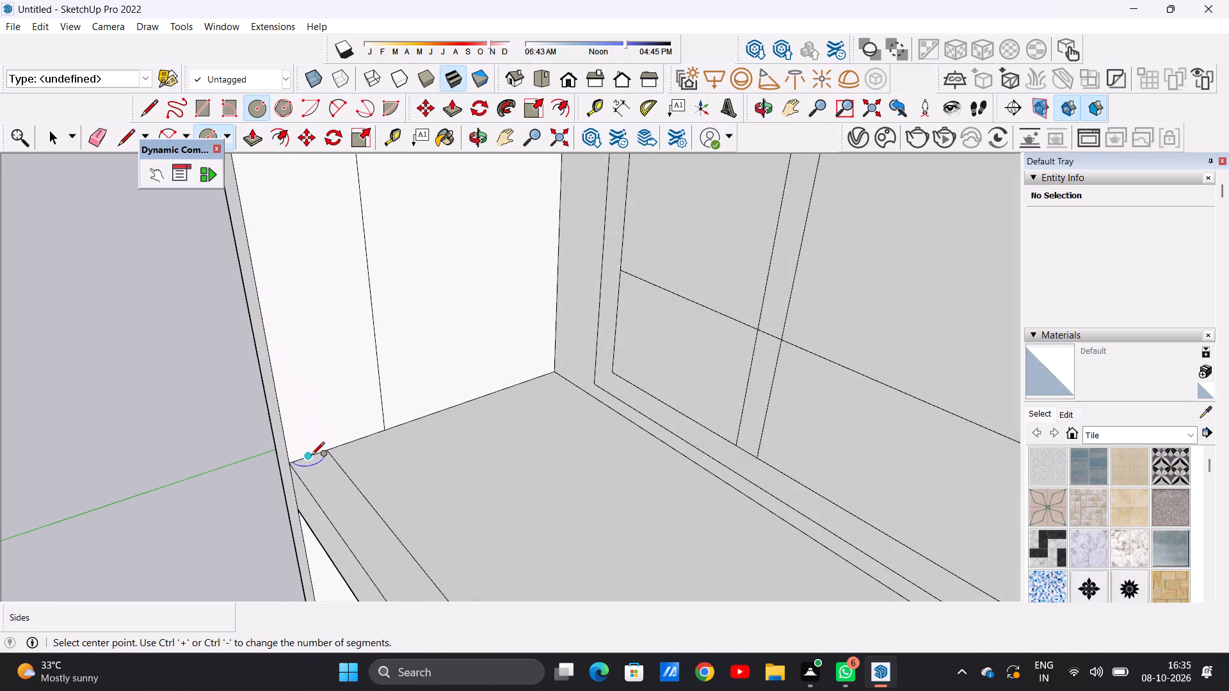
pyautogui.click(278, 293)
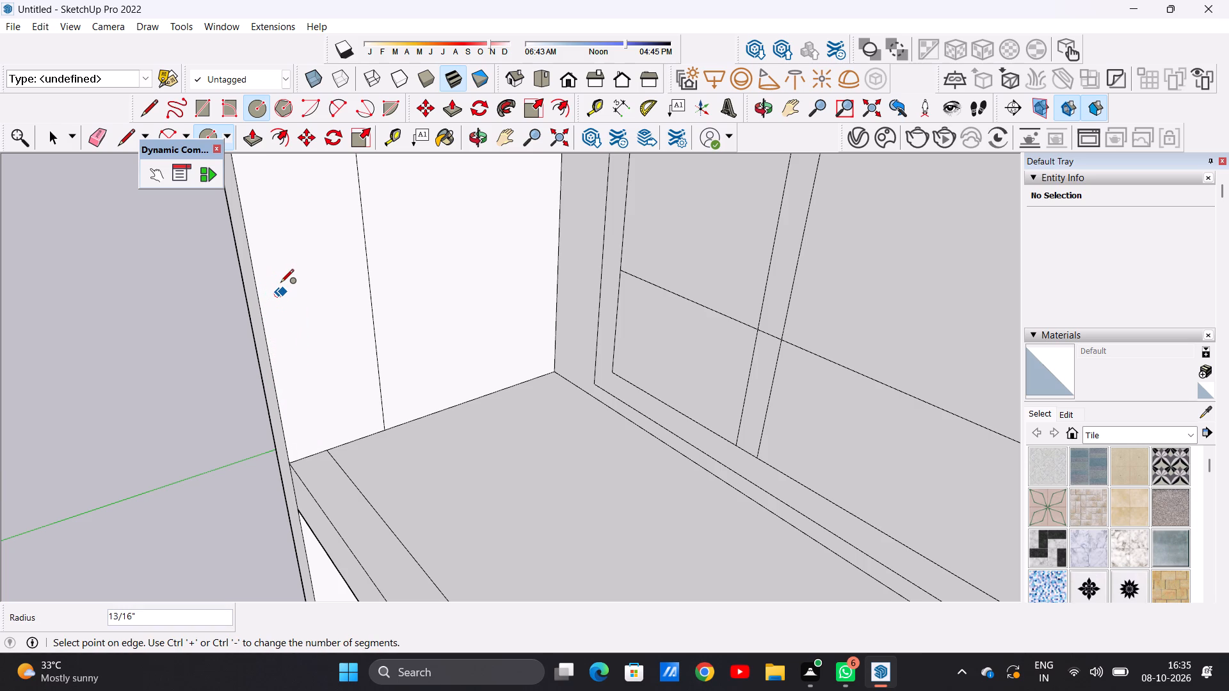
pyautogui.click(278, 279)
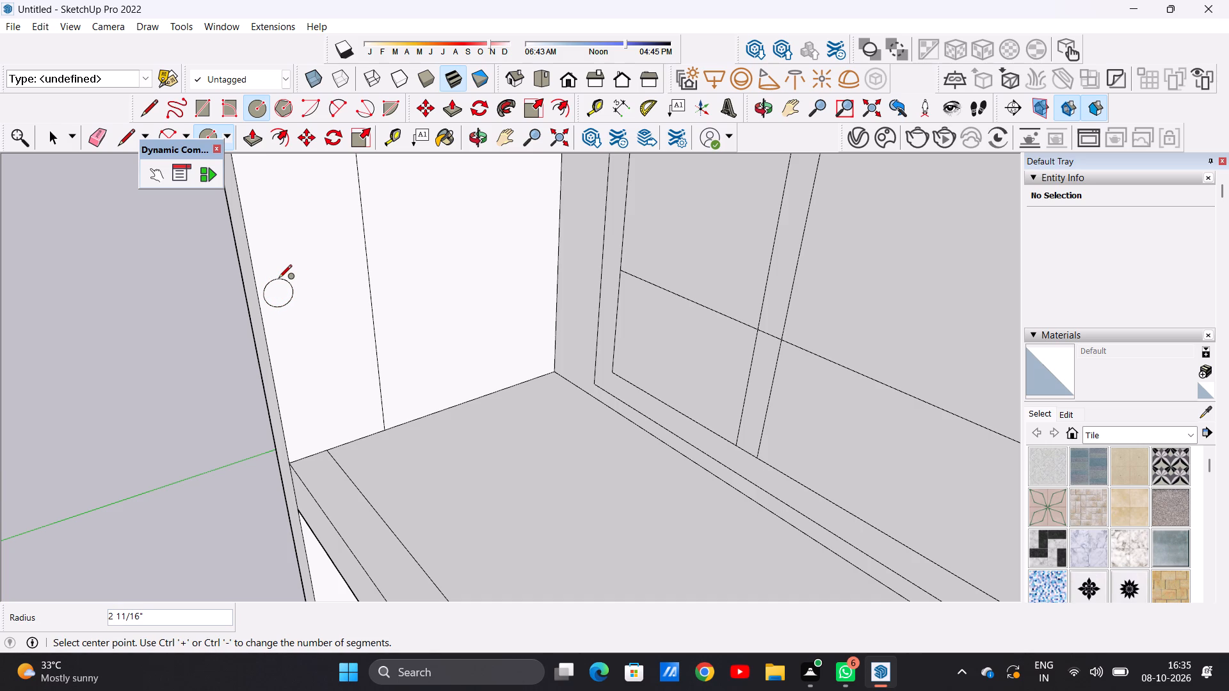
# Extrude the circle about 15' 9/16" across the balcony to the opposite side wall as a round handrail.
pyautogui.press('space')
pyautogui.press('p')
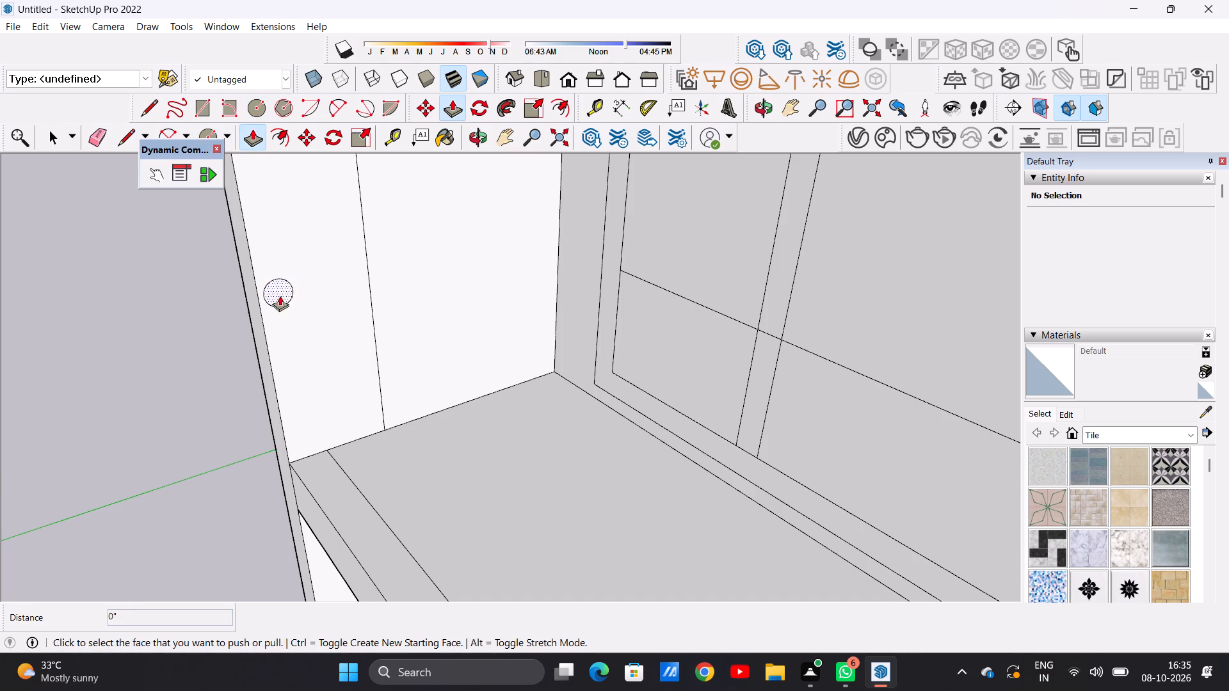
pyautogui.click(280, 284)
pyautogui.scroll(-2, 344, 339)
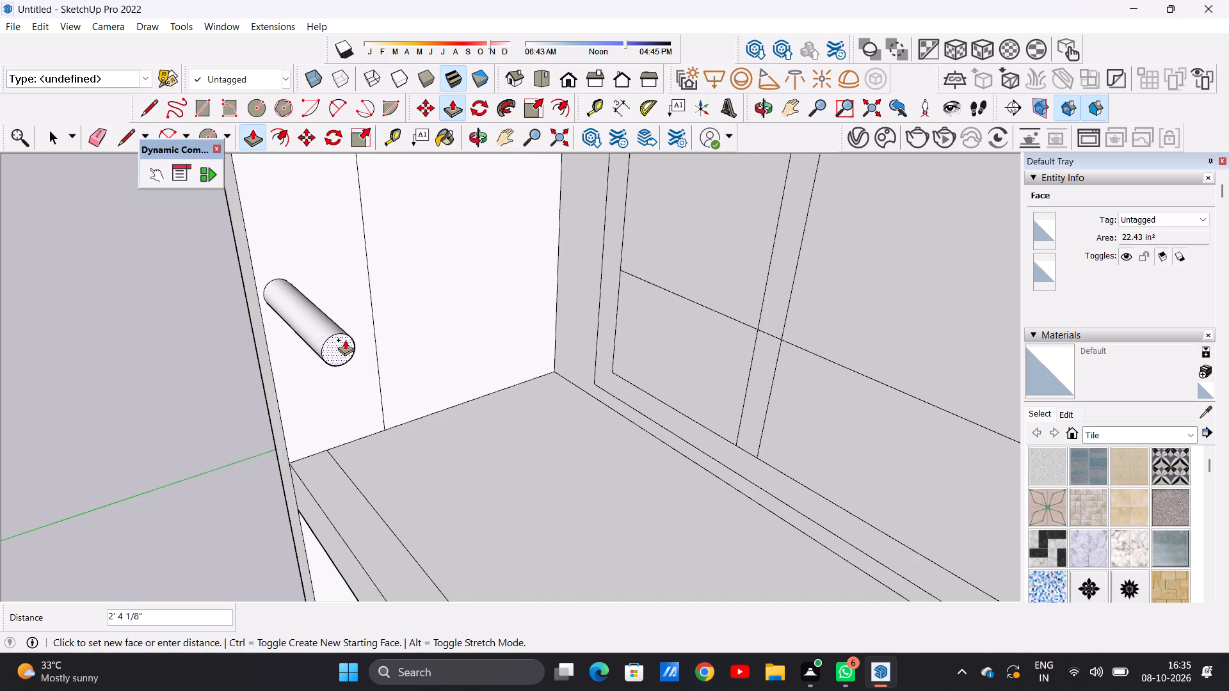
pyautogui.scroll(-19, 345, 340)
pyautogui.moveTo(351, 343); pyautogui.dragTo(634, 317, button='middle')
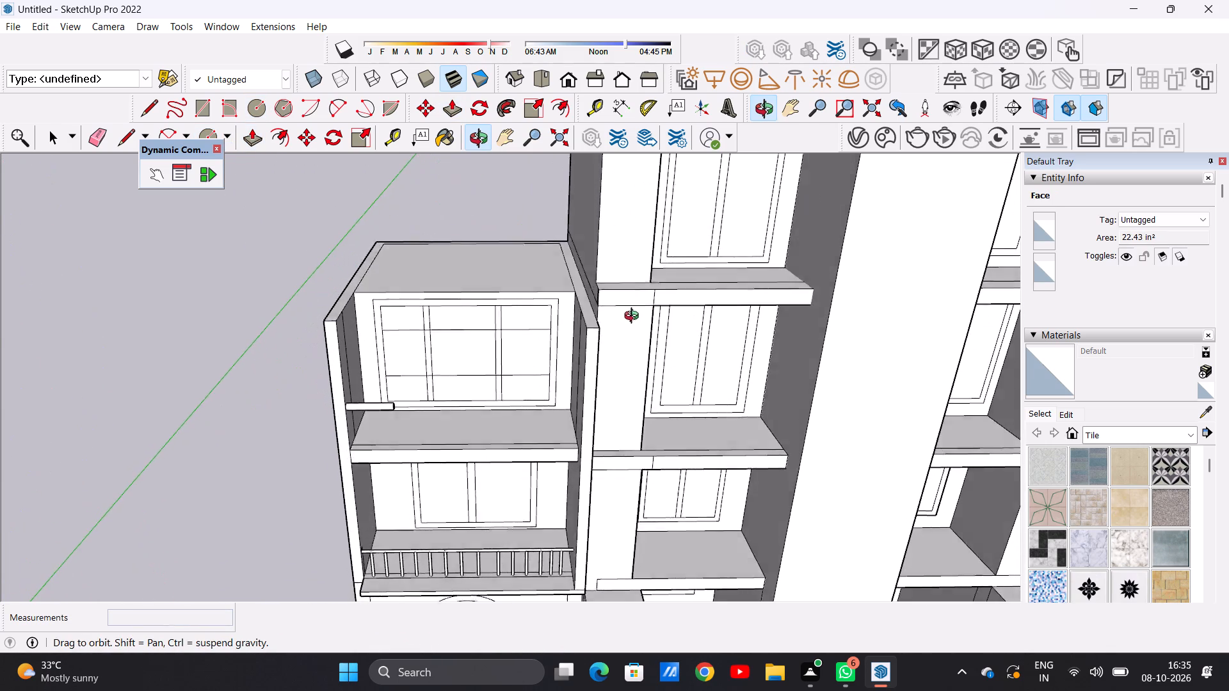
pyautogui.moveTo(634, 317); pyautogui.dragTo(638, 315, button='middle')
pyautogui.scroll(9, 559, 404)
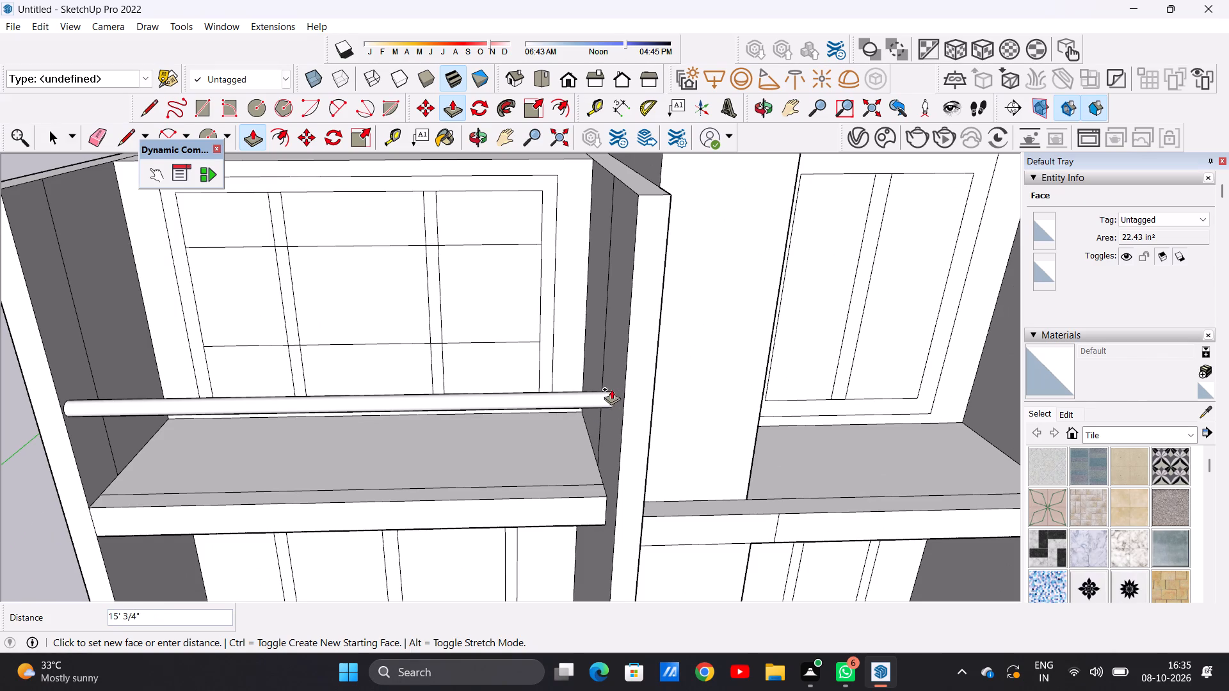
pyautogui.click(614, 379)
pyautogui.press('space')
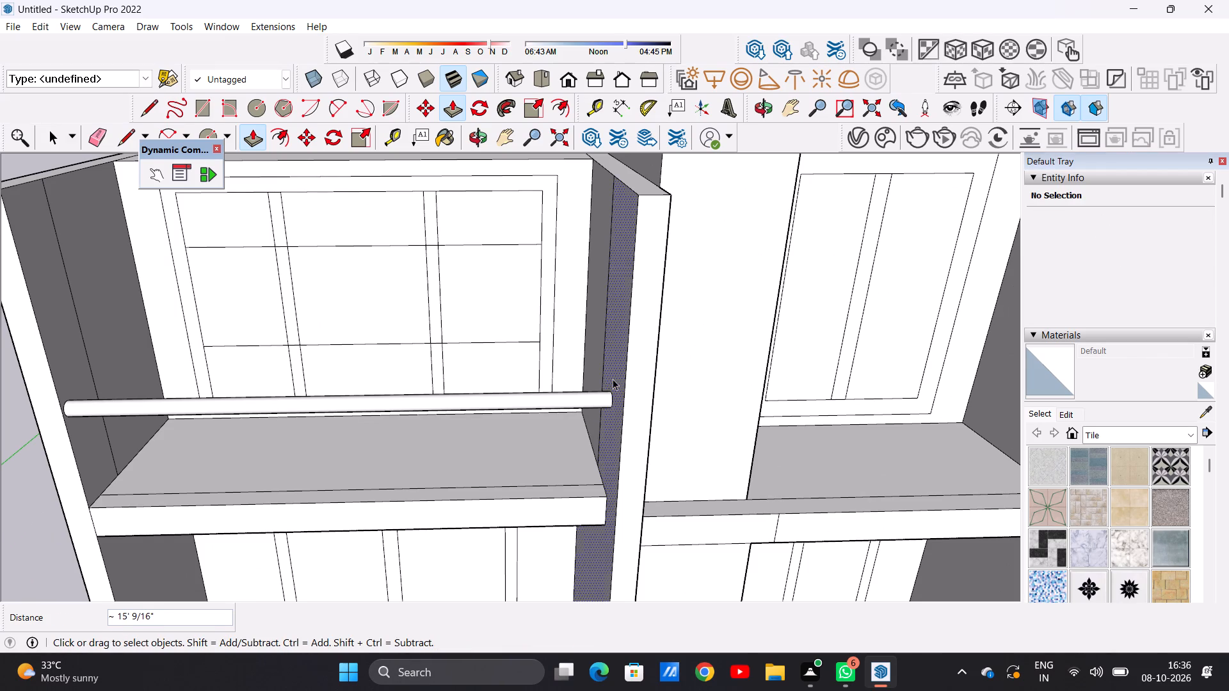
# Draw a baluster circle of about 1 11/16" radius on the slab's front strip, close to the main building's end.
pyautogui.scroll(-4, 600, 415)
pyautogui.moveTo(594, 431); pyautogui.dragTo(594, 534, button='middle')
pyautogui.scroll(8, 587, 503)
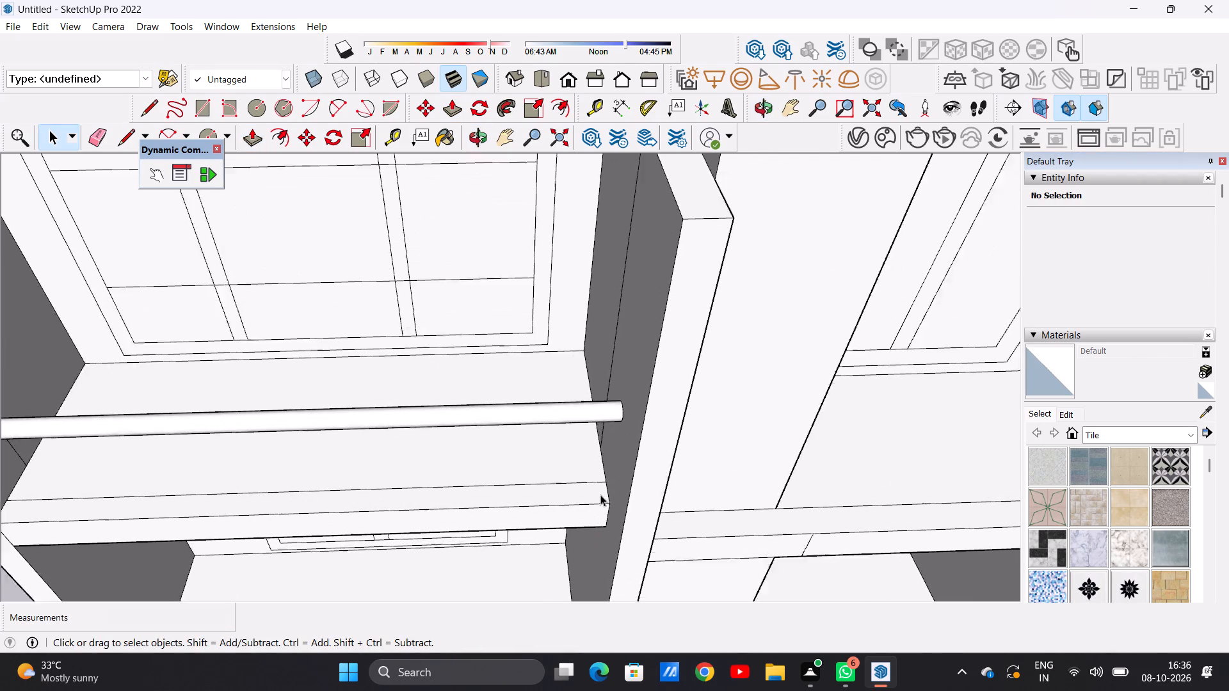
pyautogui.scroll(7, 600, 495)
pyautogui.press('c')
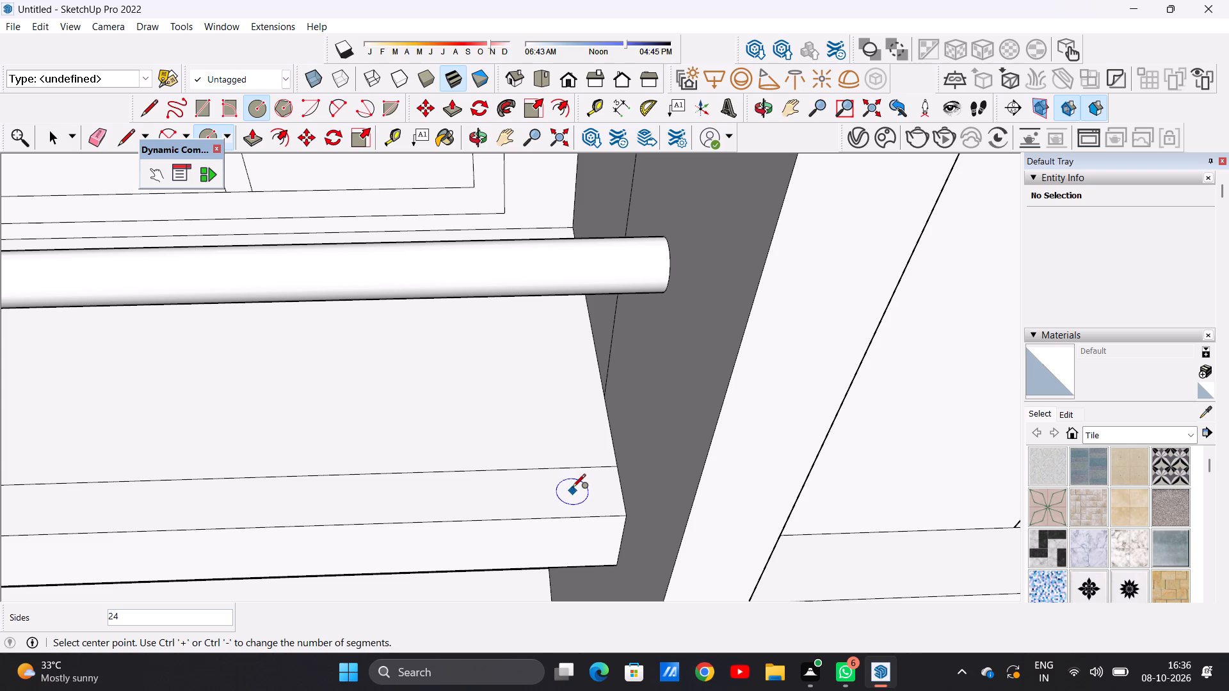
pyautogui.click(575, 490)
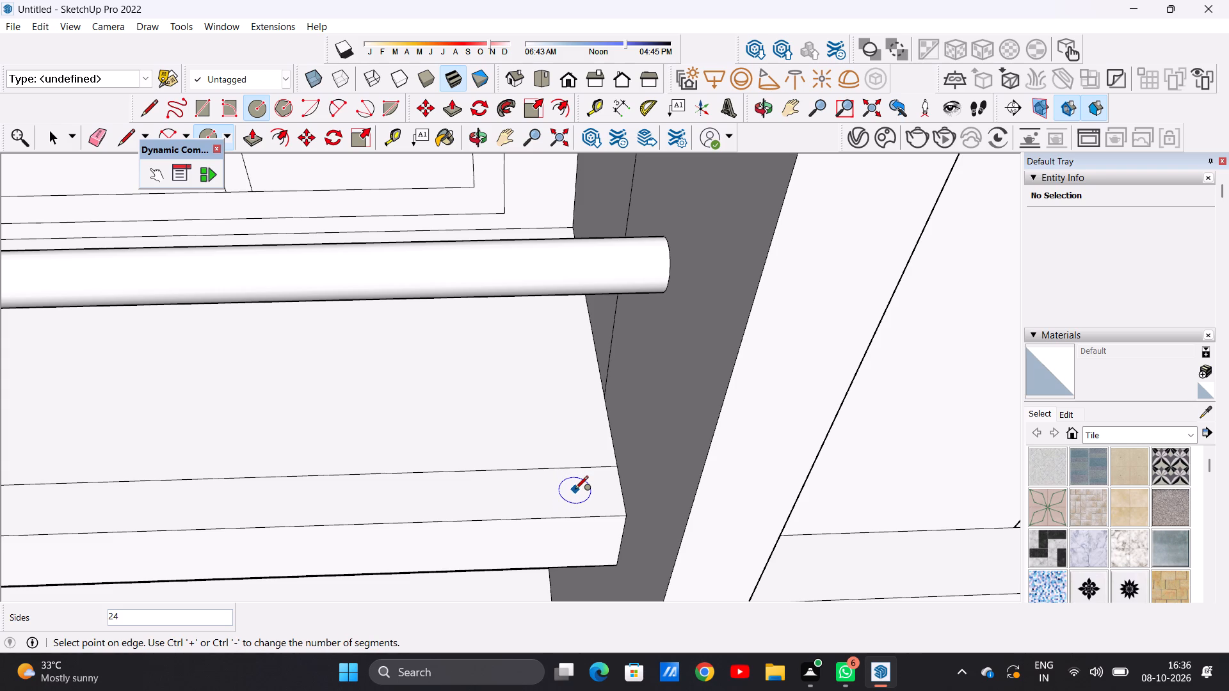
pyautogui.click(579, 479)
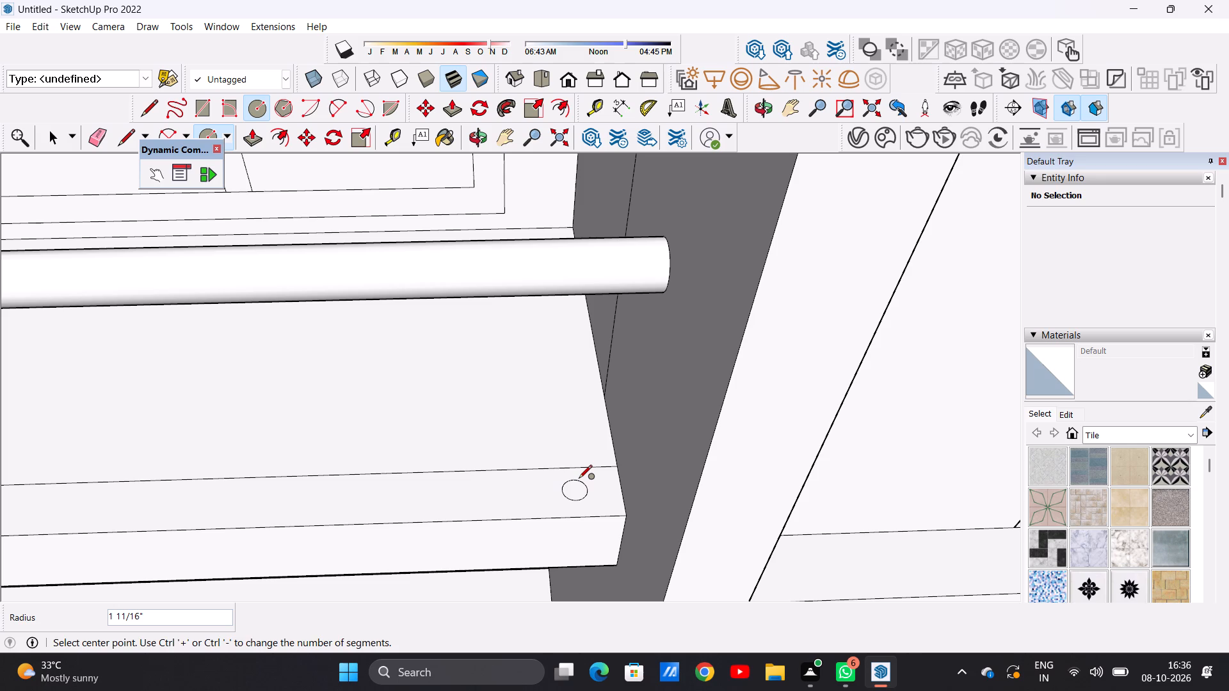
pyautogui.press('space')
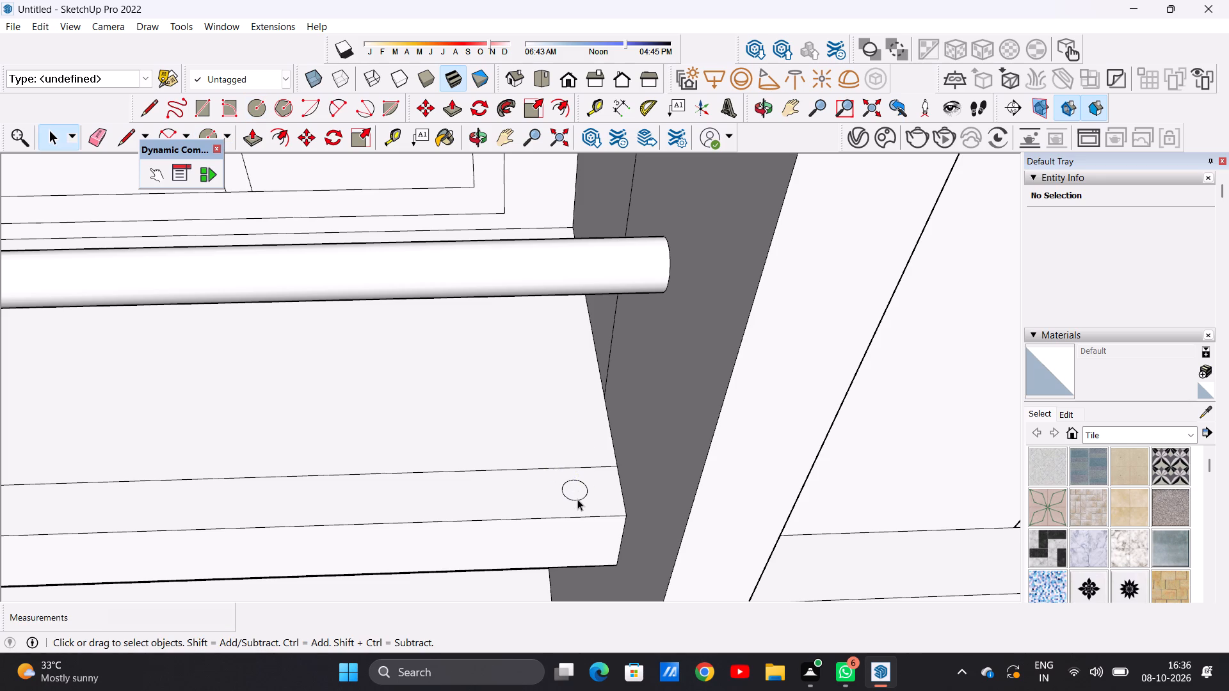
# Copy the baluster circle and its face about 14' 1 1/2" along the front strip to the slab's opposite end.
pyautogui.scroll(10, 578, 499)
pyautogui.doubleClick(575, 486)
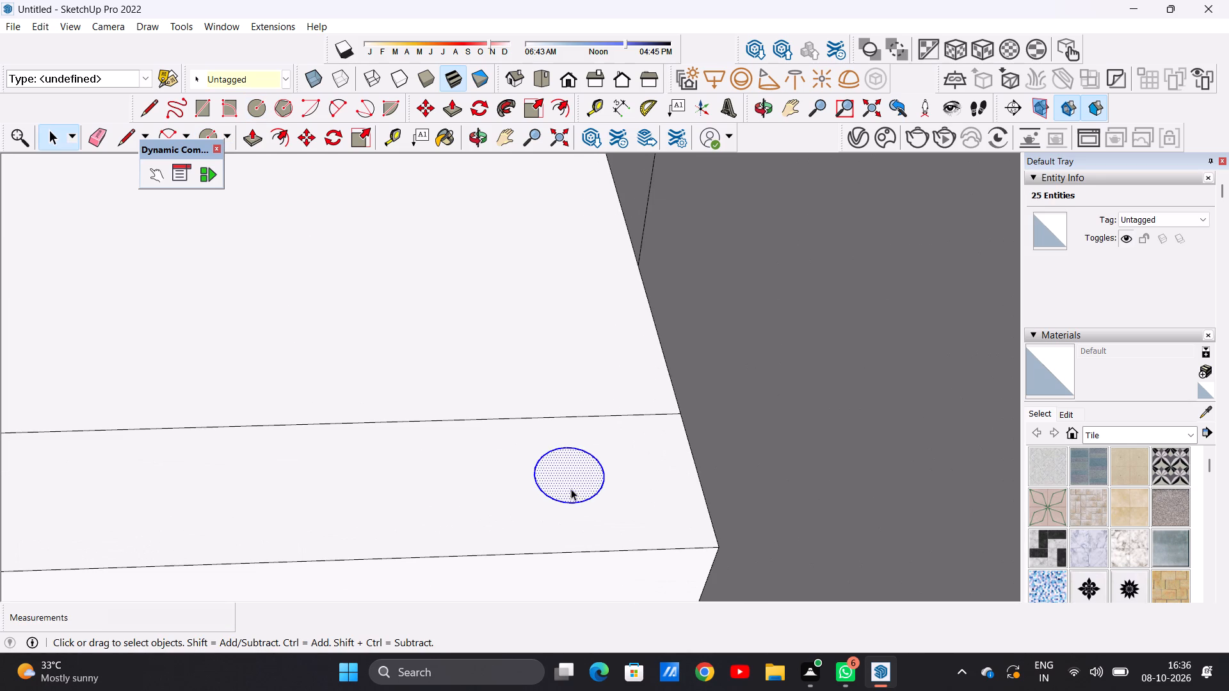
pyautogui.press('m')
pyautogui.click(589, 505)
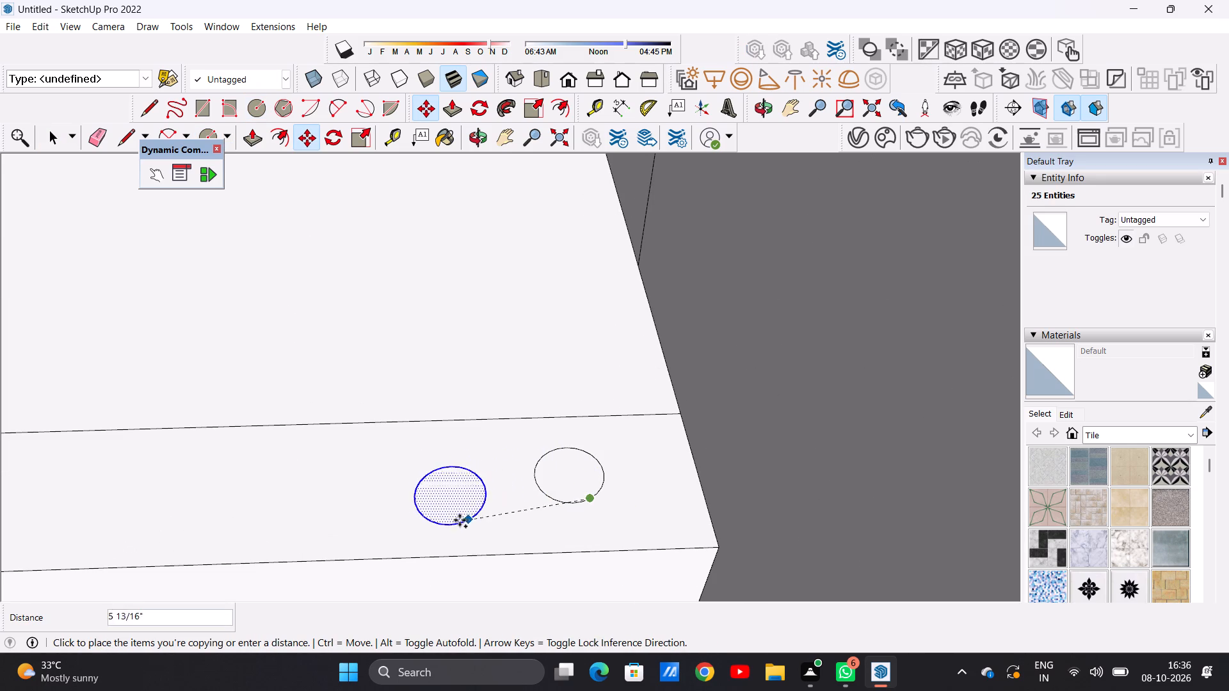
pyautogui.scroll(-10, 564, 487)
pyautogui.scroll(1, 652, 475)
pyautogui.scroll(-2, 652, 475)
pyautogui.scroll(-7, 551, 489)
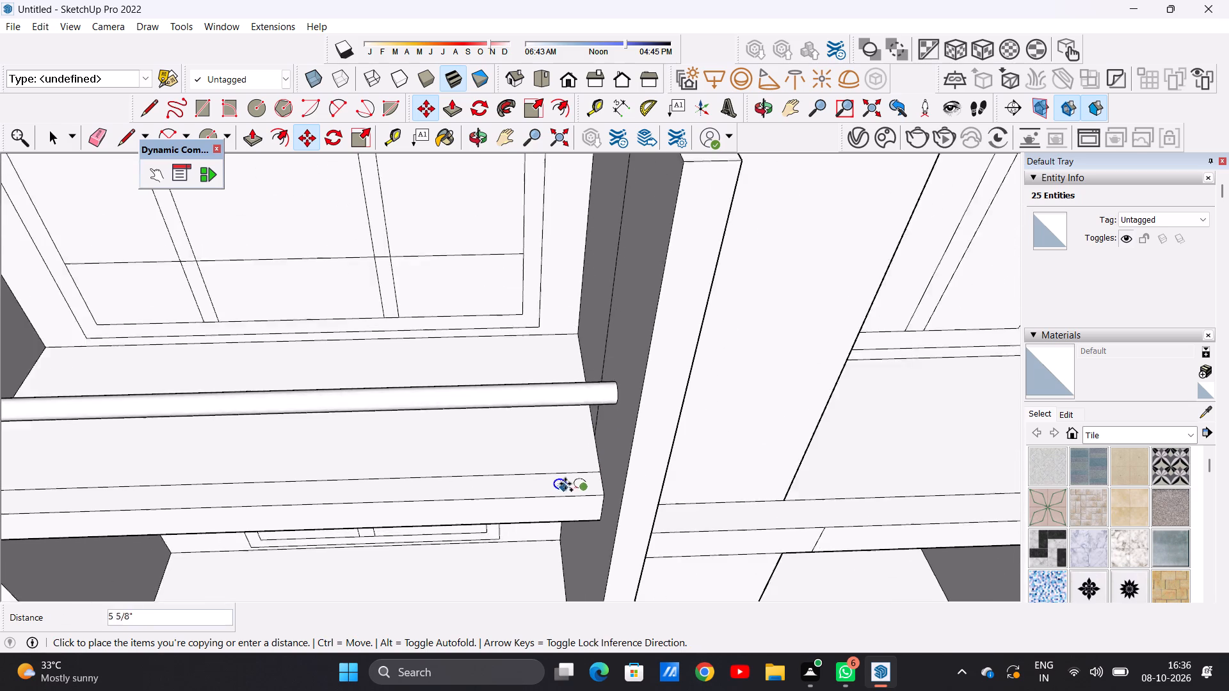
pyautogui.scroll(-3, 565, 484)
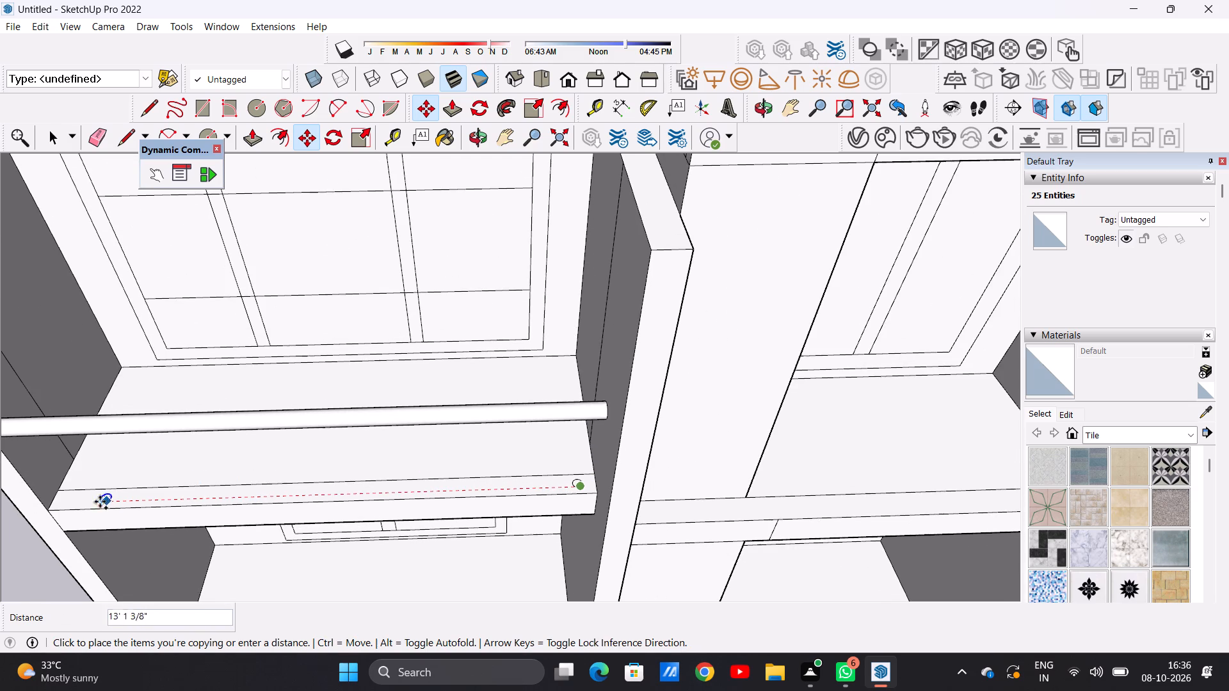
pyautogui.scroll(3, 99, 502)
pyautogui.scroll(-1, 99, 502)
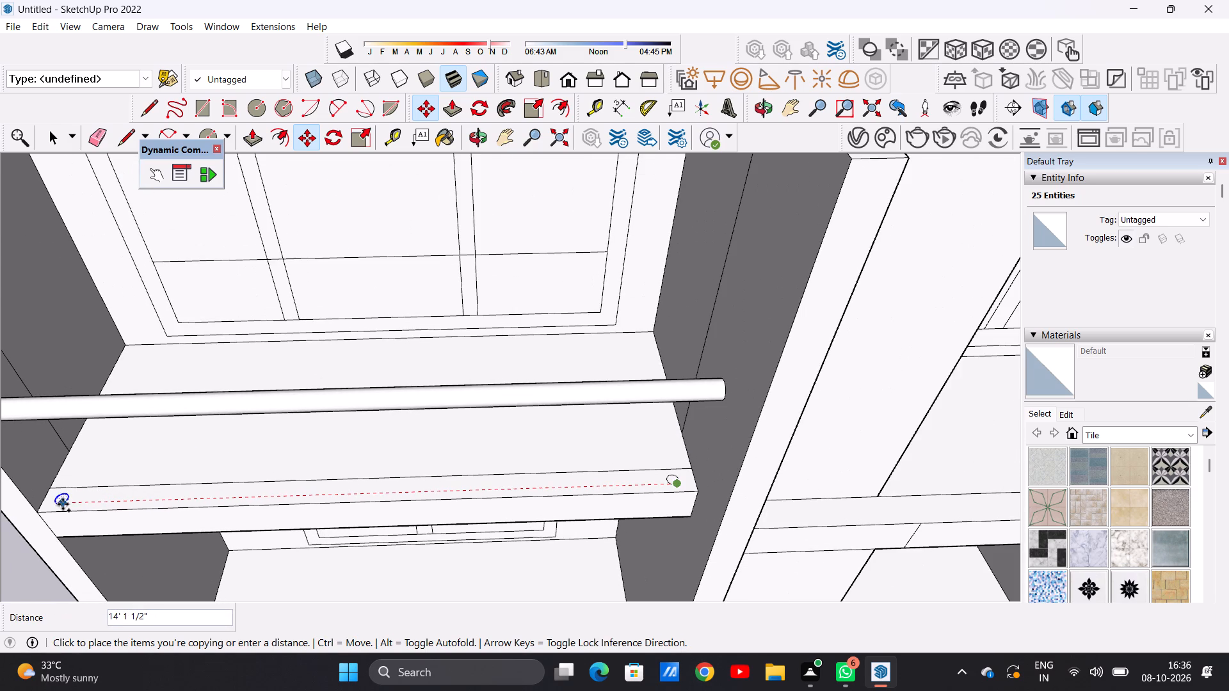
pyautogui.click(63, 504)
# Copy the circle about 12' 10" back along the strip, and that copy about 11' 8 7/8" in the opposite direction.
pyautogui.click(63, 504)
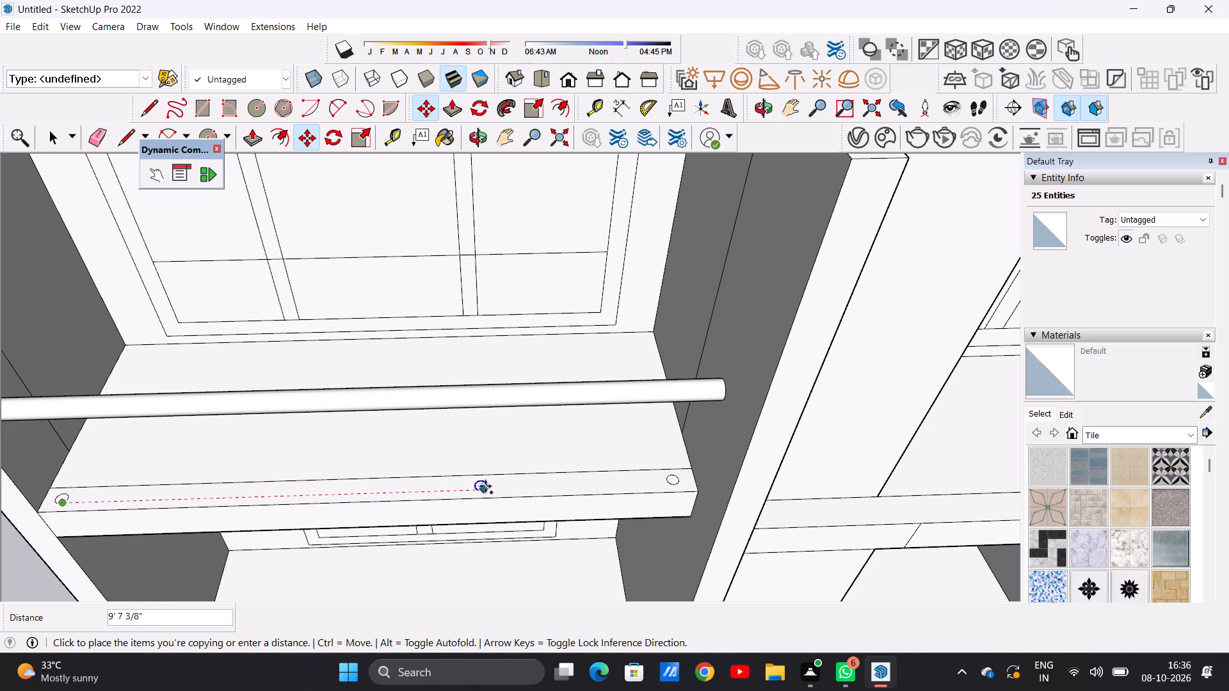
pyautogui.click(622, 482)
pyautogui.click(622, 482)
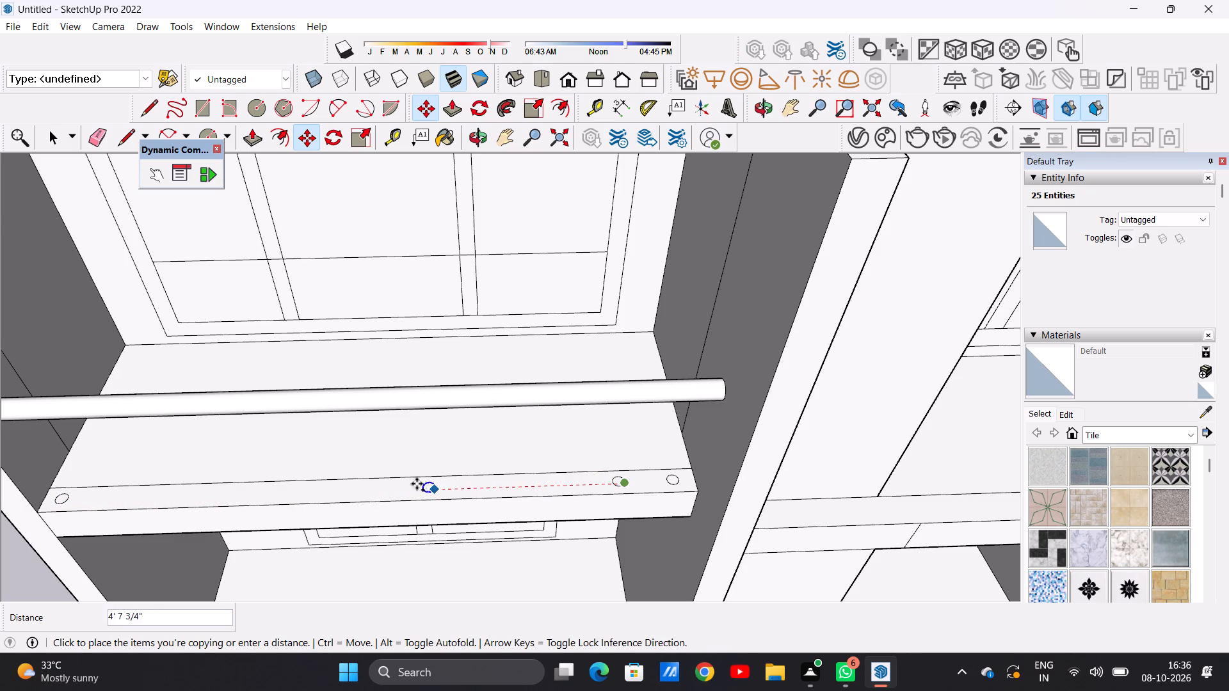
pyautogui.click(115, 493)
# Copy the newest circle about 10' 2 3/4" back toward the main building and array it with a *7 multiplier.
pyautogui.click(115, 493)
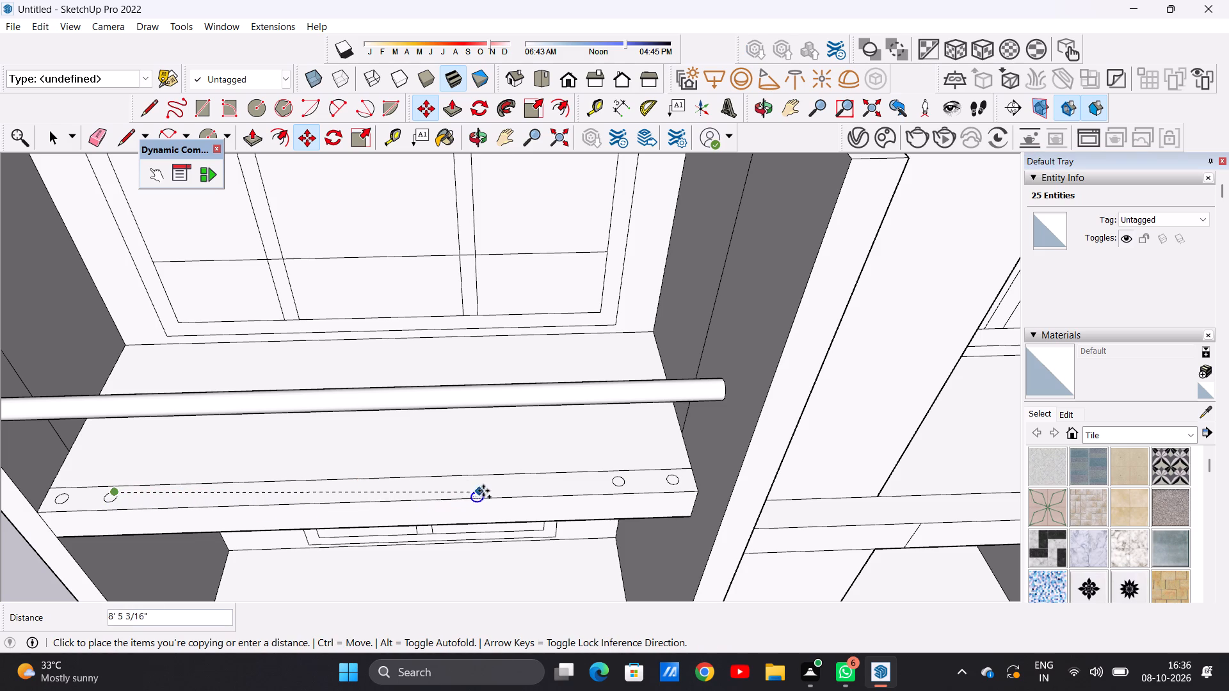
pyautogui.click(556, 484)
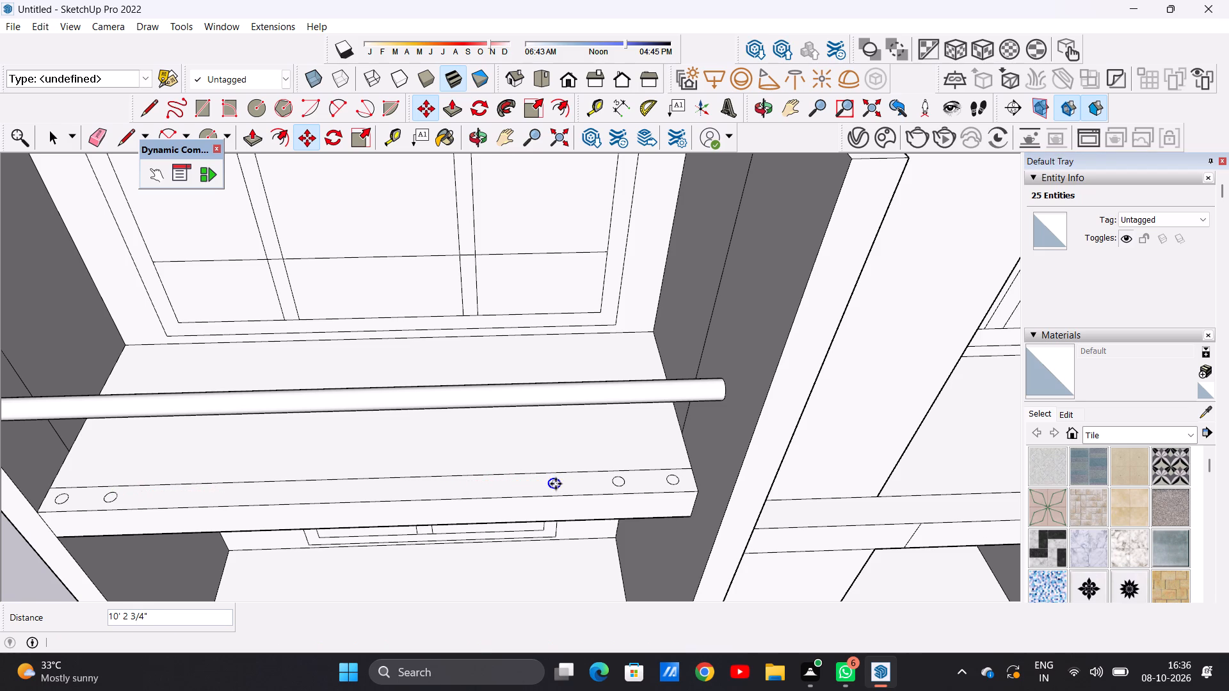
pyautogui.hotkey('shift', '*')
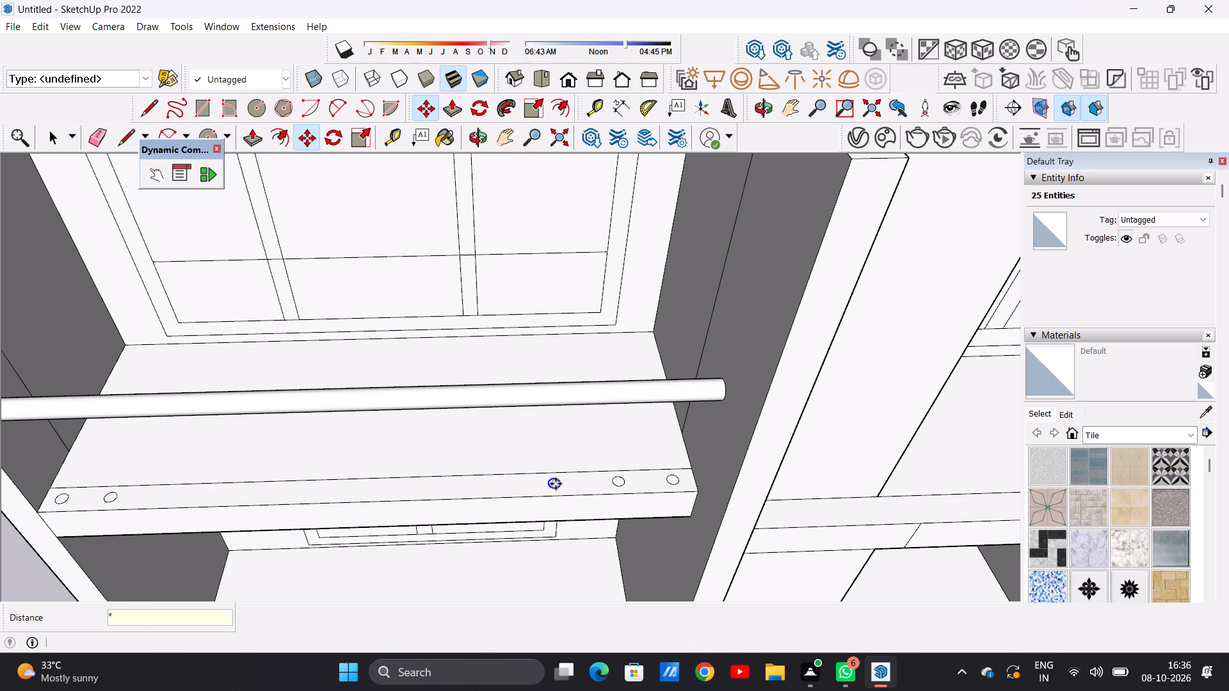
pyautogui.press('7')
pyautogui.press('Return')
pyautogui.press('Return')
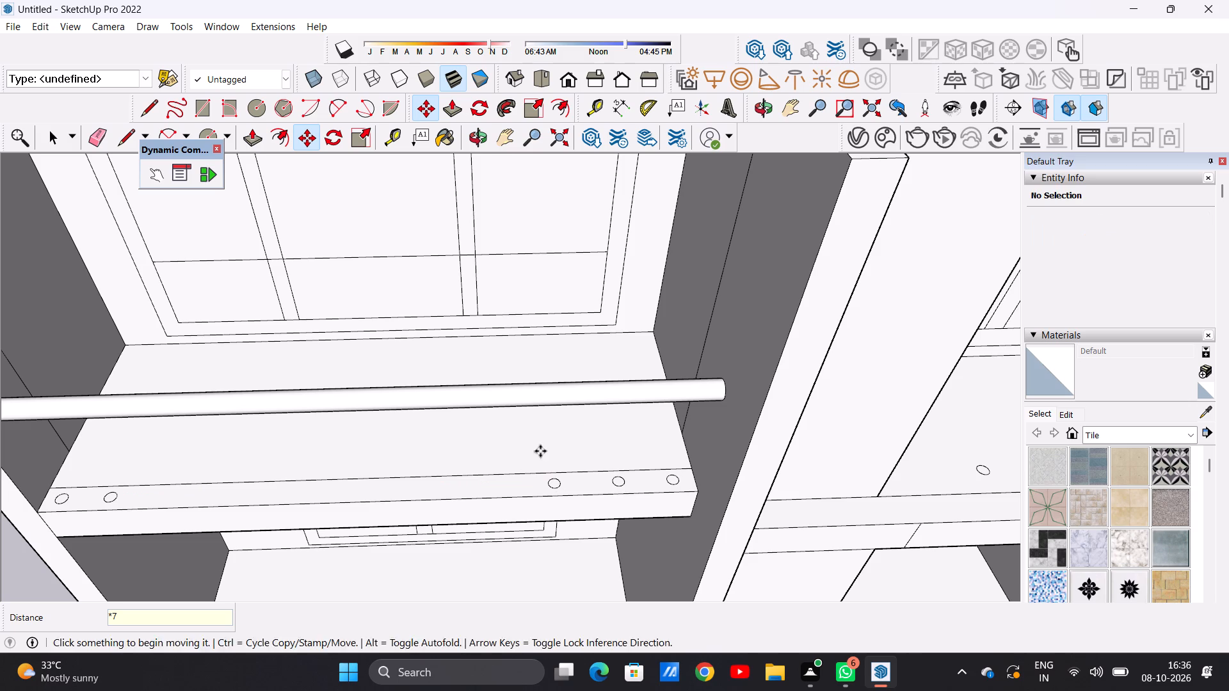
pyautogui.press('space')
pyautogui.scroll(4, 556, 507)
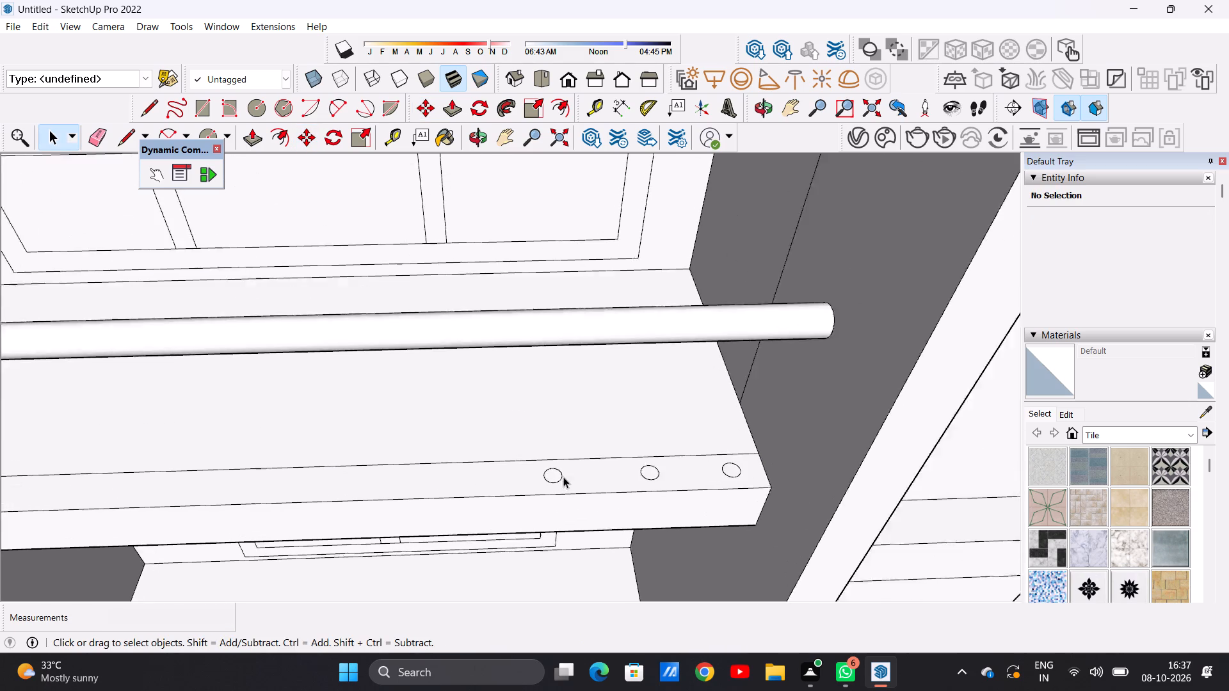
# Copy the third baluster circle from the main building's end about 9' along the front strip, beside the two circles at the opposite end.
pyautogui.scroll(6, 563, 477)
pyautogui.doubleClick(549, 495)
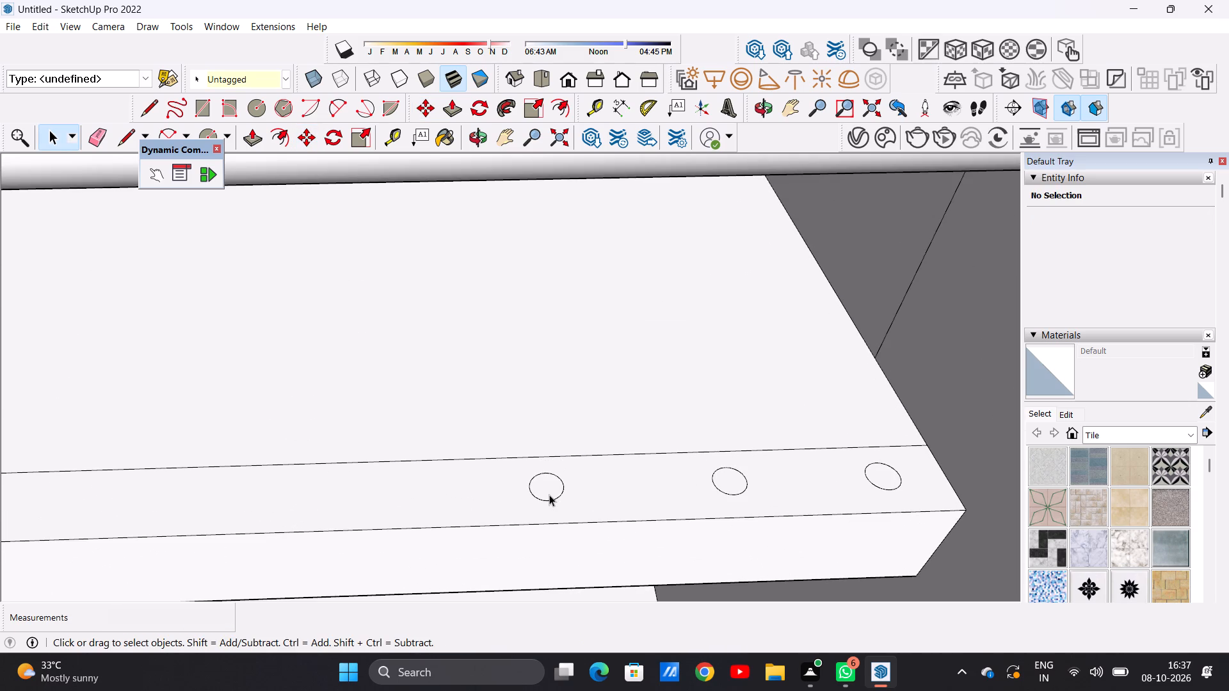
pyautogui.press('m')
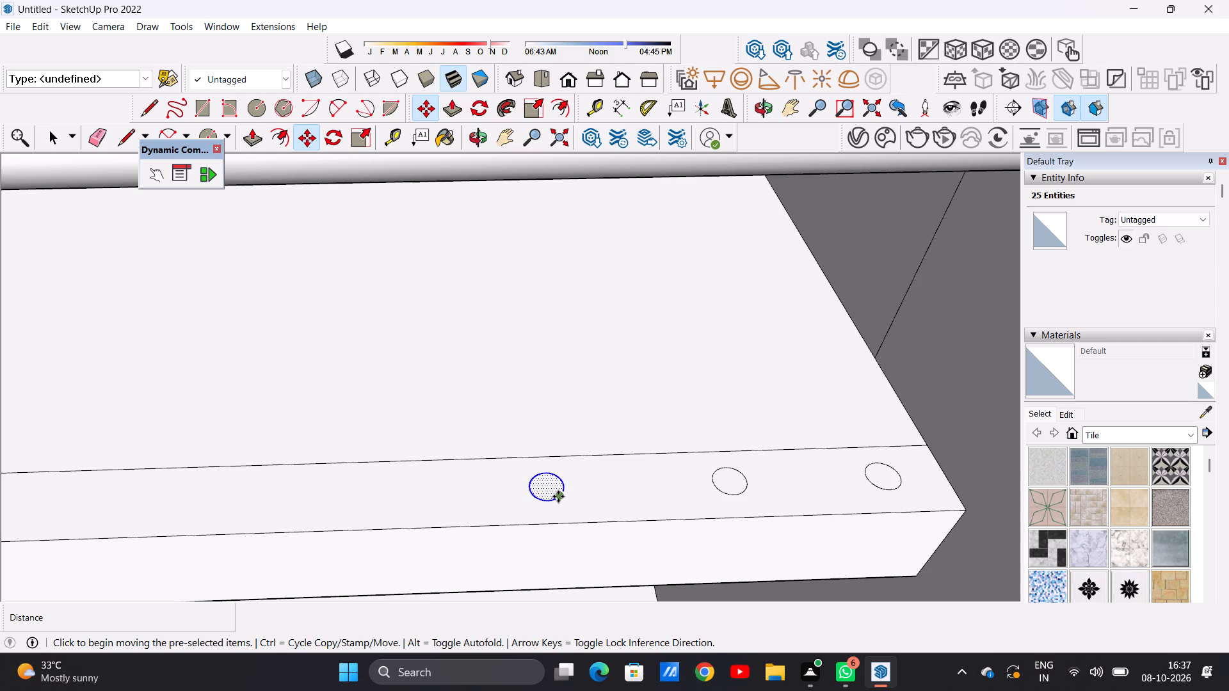
pyautogui.click(558, 496)
pyautogui.scroll(-12, 477, 498)
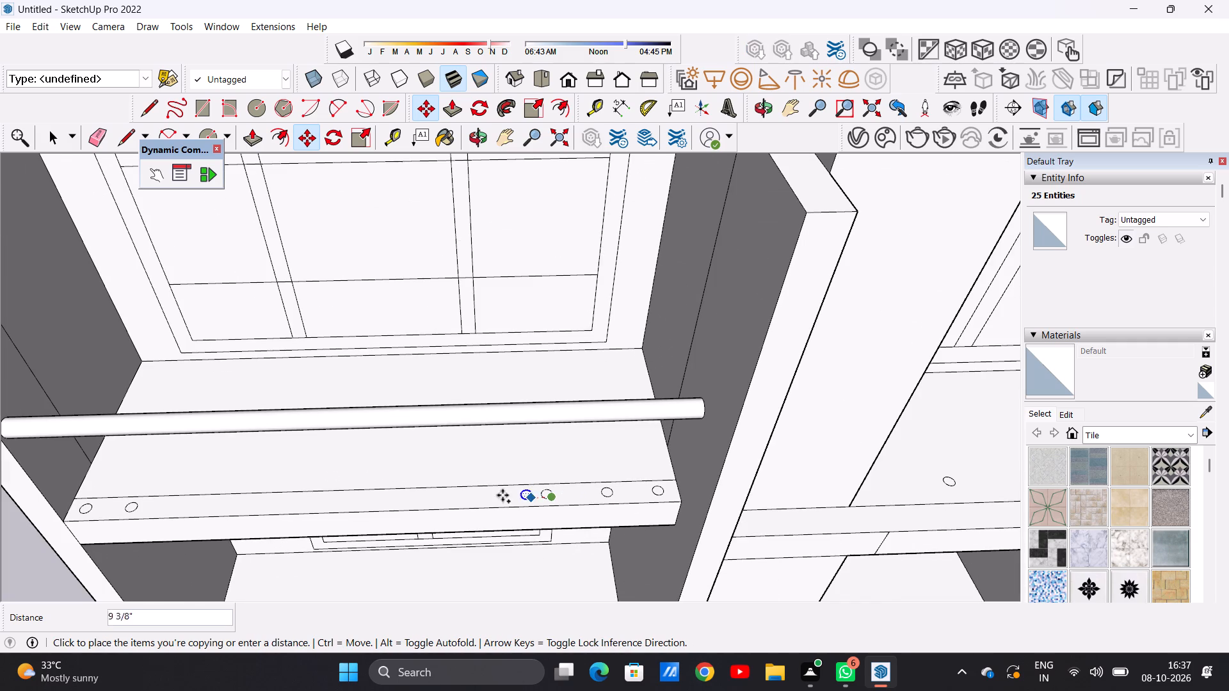
pyautogui.scroll(5, 171, 500)
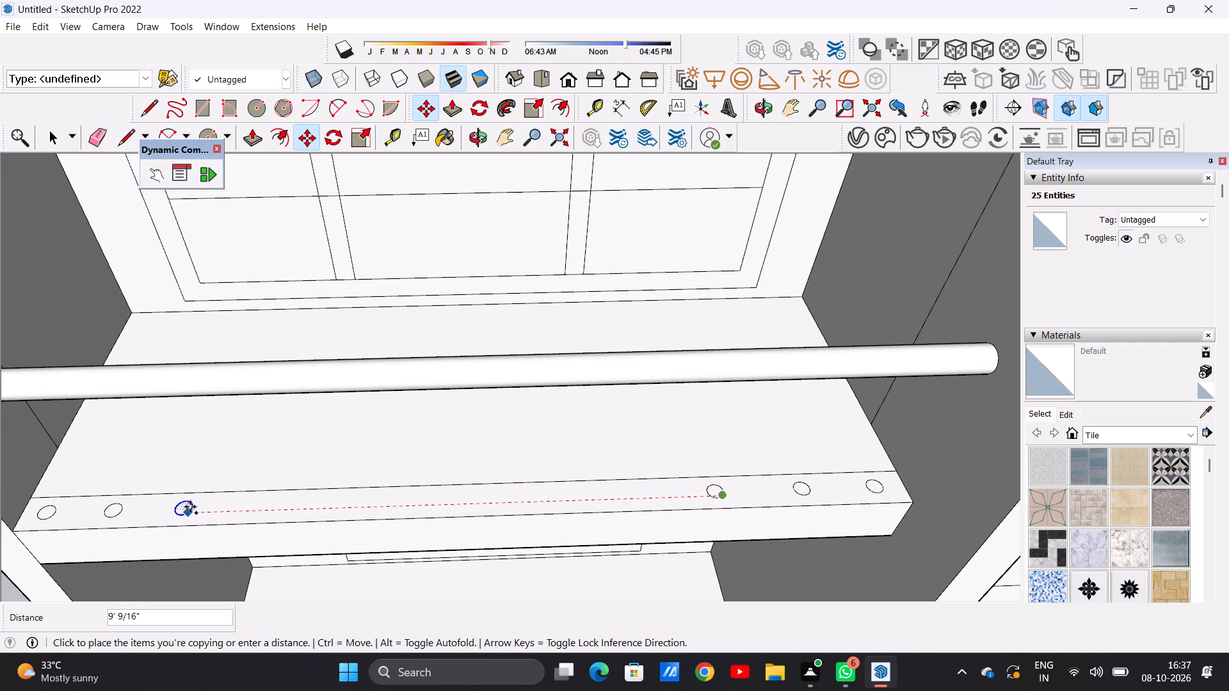
pyautogui.click(195, 508)
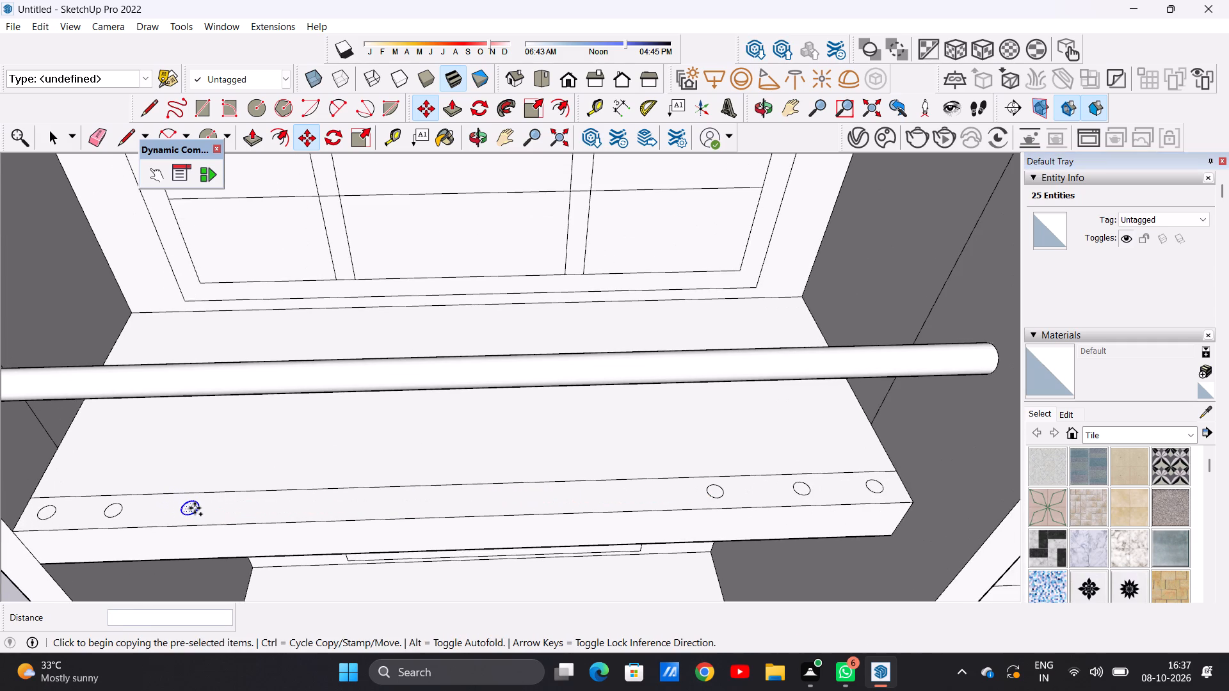
# Copy the newest circle about 7' 8" back toward the main building, and that copy about 6' 6 7/16" in the opposite direction.
pyautogui.click(195, 508)
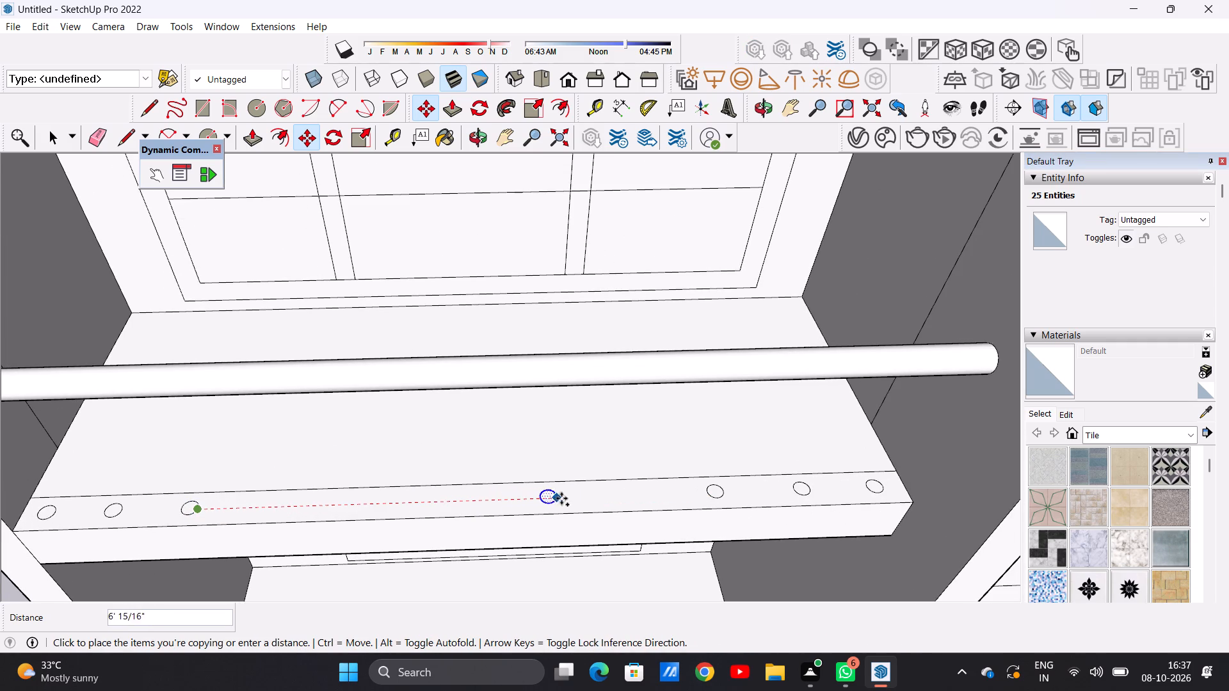
pyautogui.click(647, 494)
pyautogui.click(647, 495)
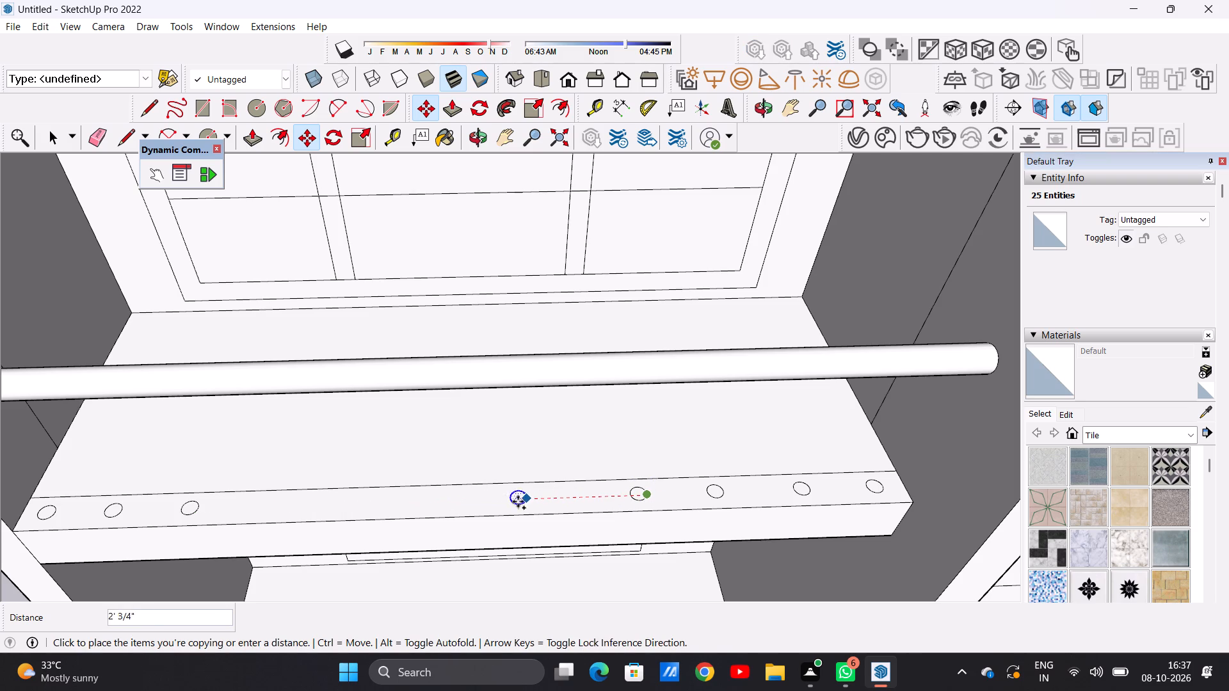
pyautogui.click(262, 504)
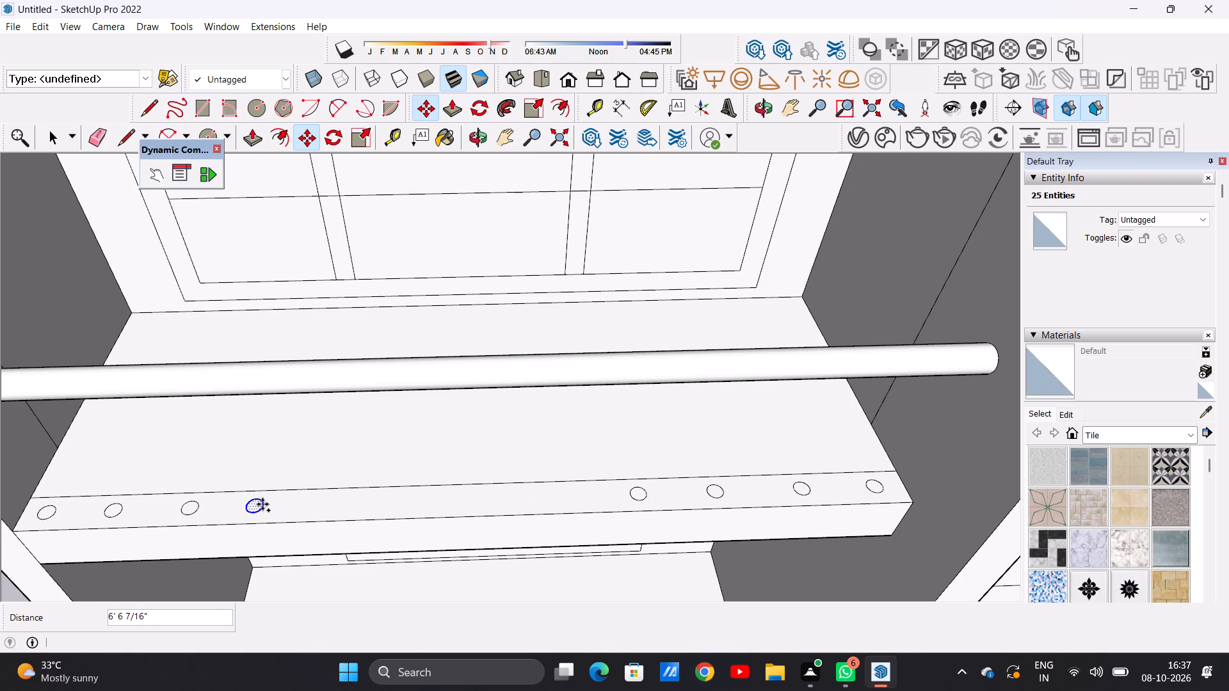
# Copy the newest circle about 5' 3" toward the main building, and that copy about 3' 11 1/2" back the other way.
pyautogui.click(262, 504)
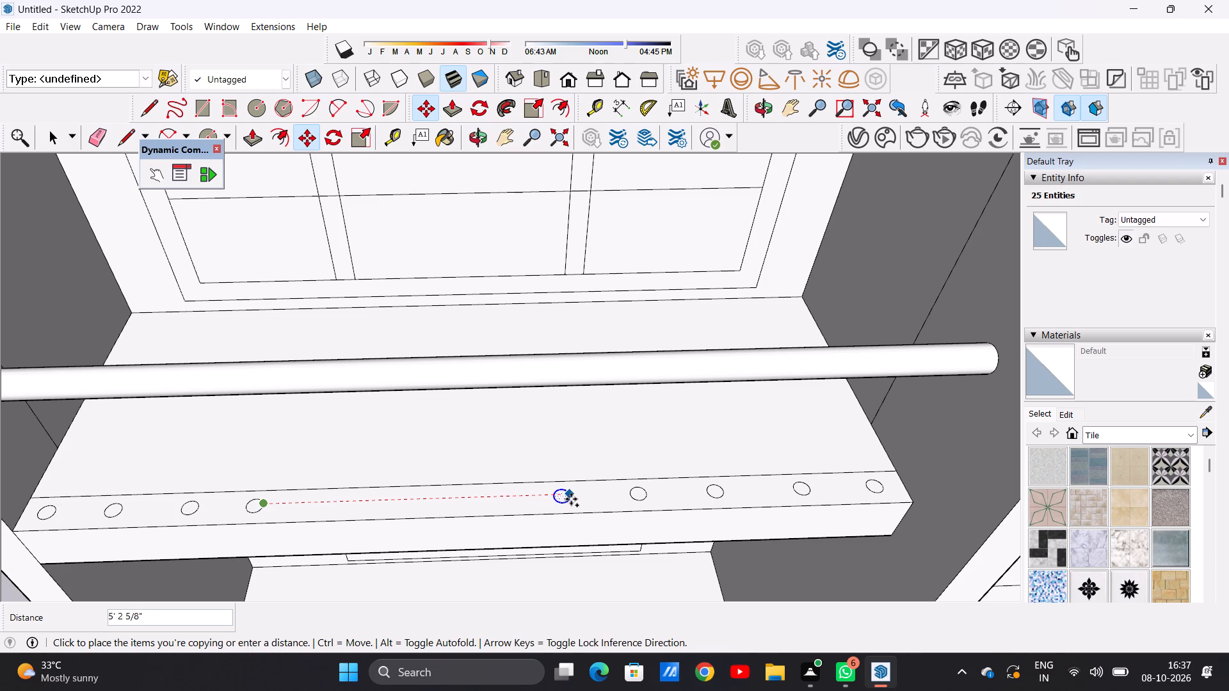
pyautogui.click(574, 499)
pyautogui.click(574, 499)
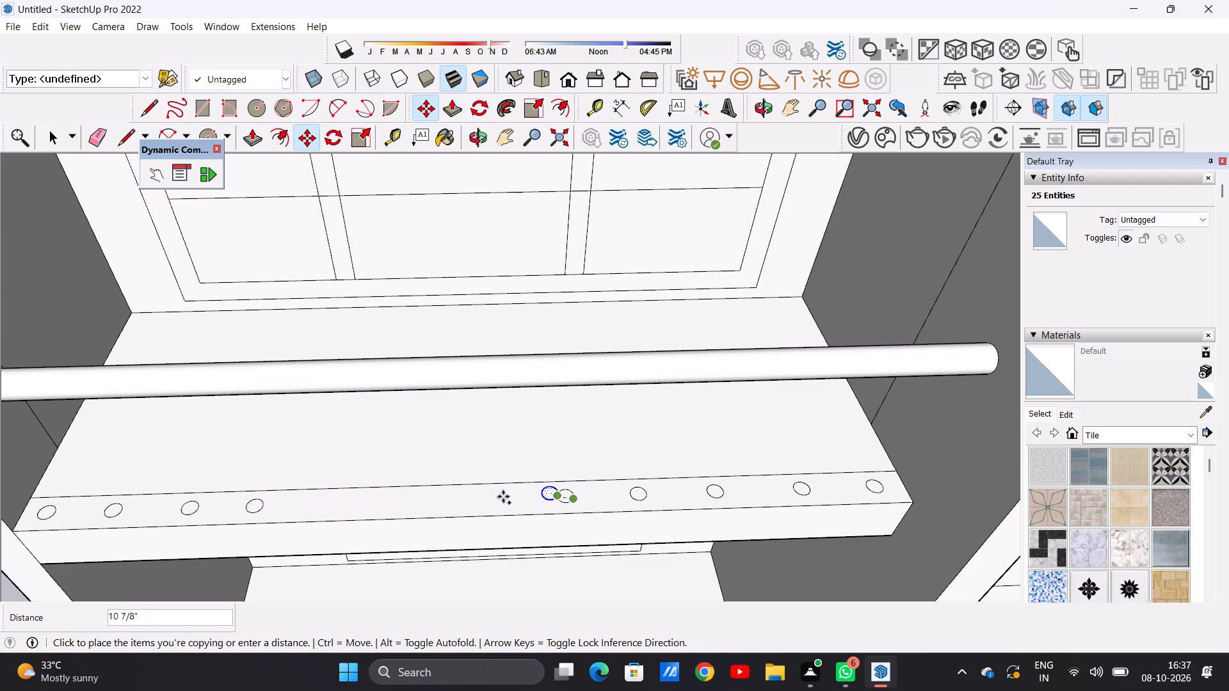
pyautogui.click(340, 509)
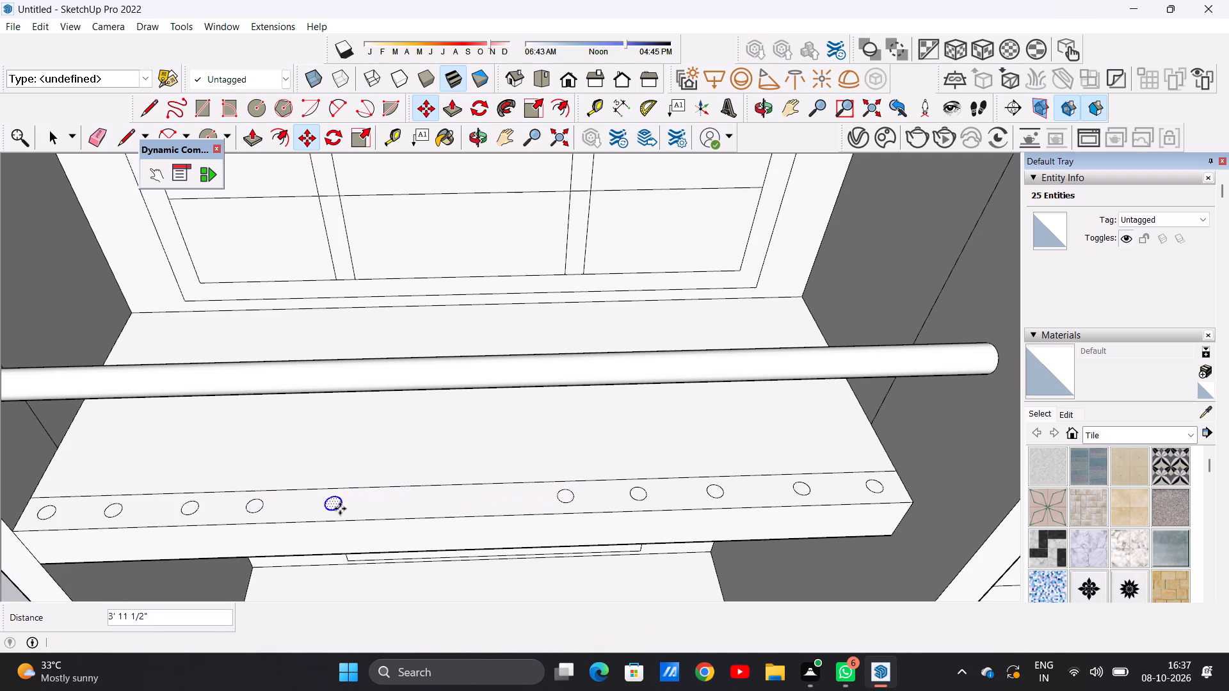
# Fill the middle gap by copying the newest circle about 2' 6" toward the main building, and that copy about 1' 3" back.
pyautogui.click(340, 509)
pyautogui.click(486, 504)
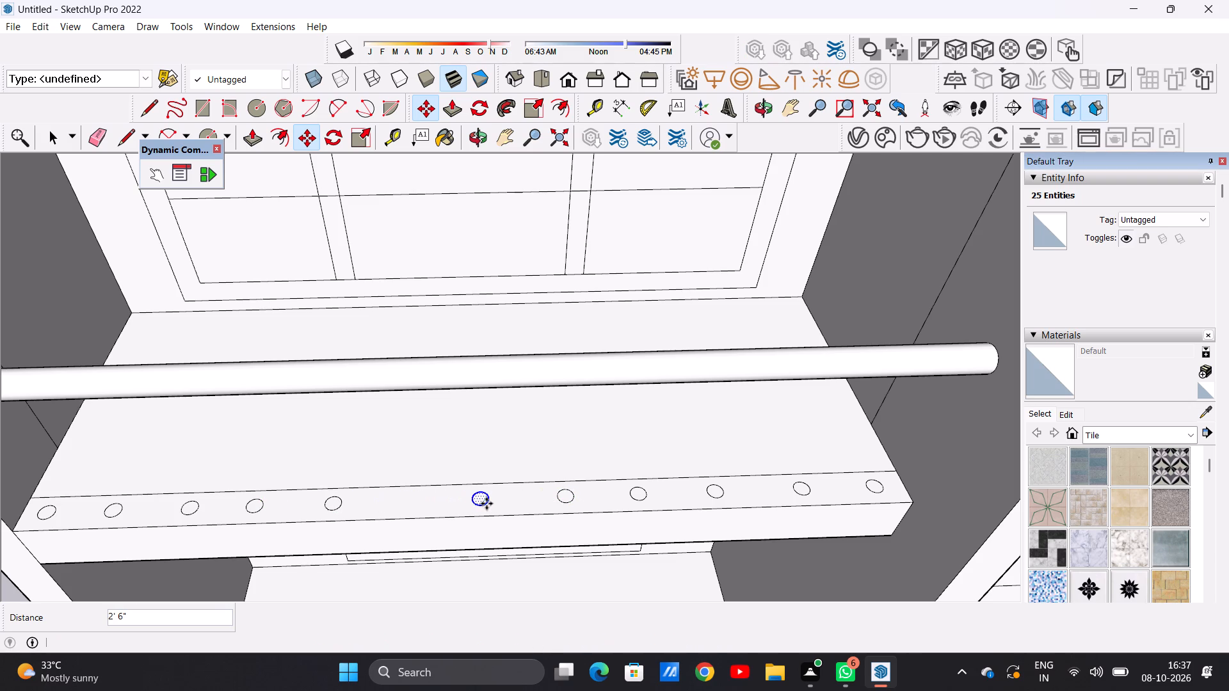
pyautogui.click(486, 504)
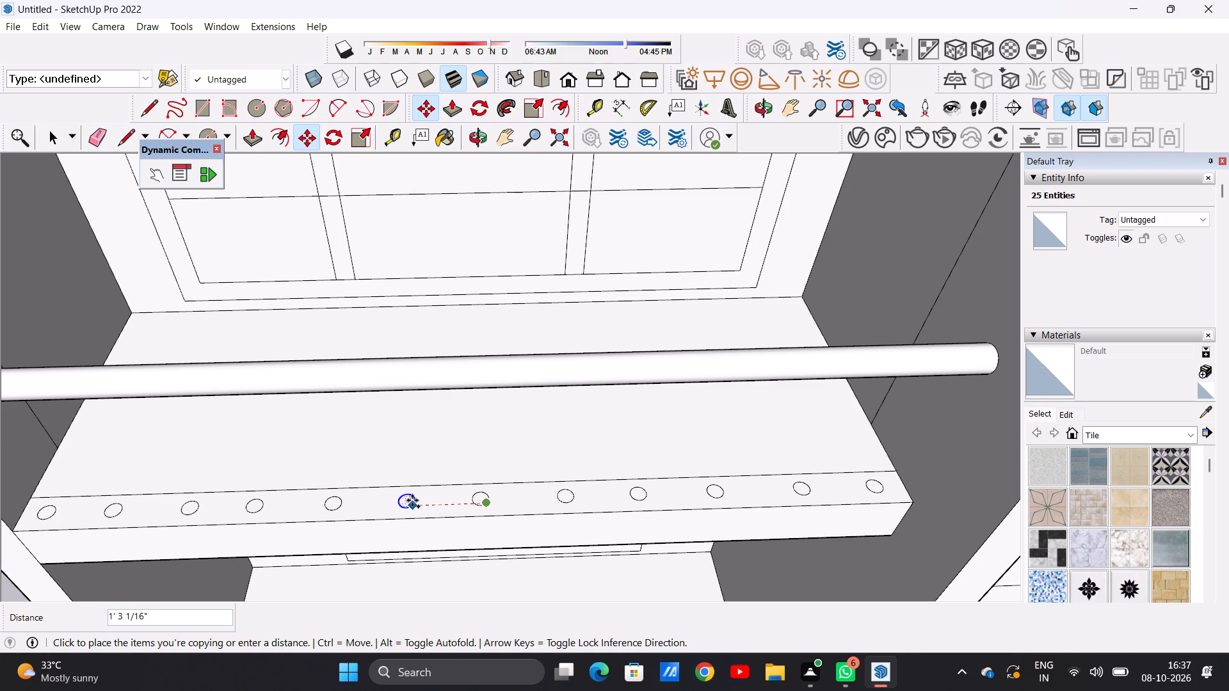
pyautogui.click(412, 500)
pyautogui.press('space')
pyautogui.scroll(-3, 431, 511)
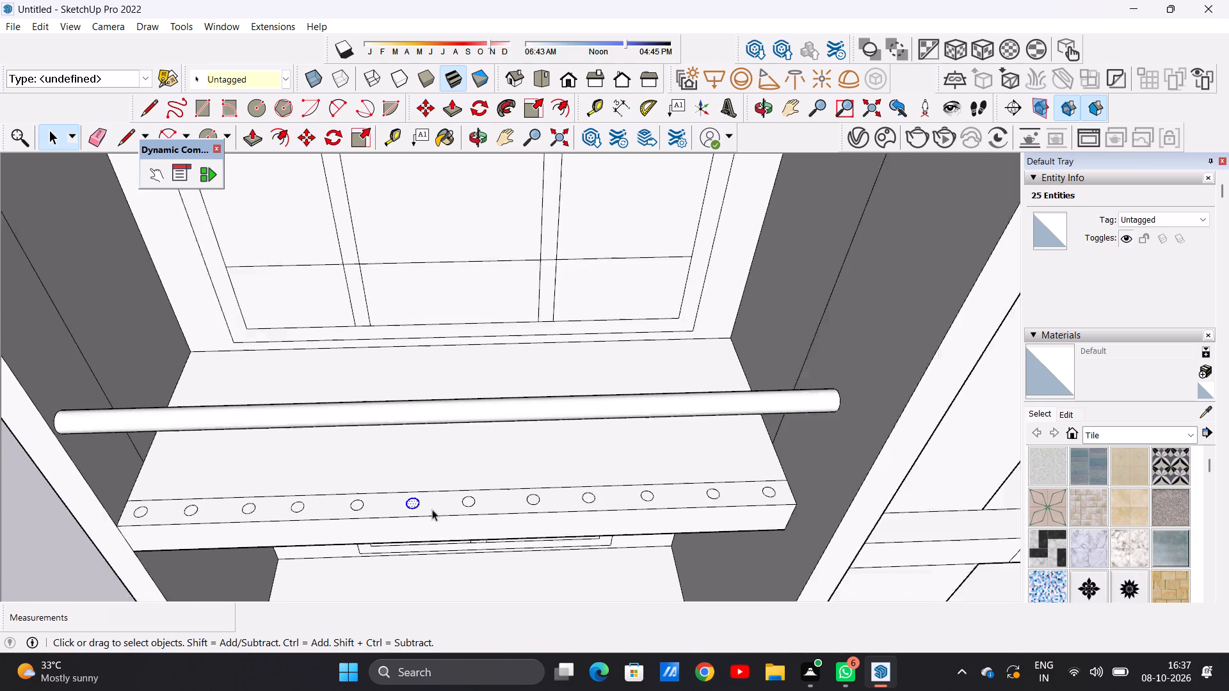
pyautogui.scroll(-10, 432, 509)
pyautogui.click(140, 534)
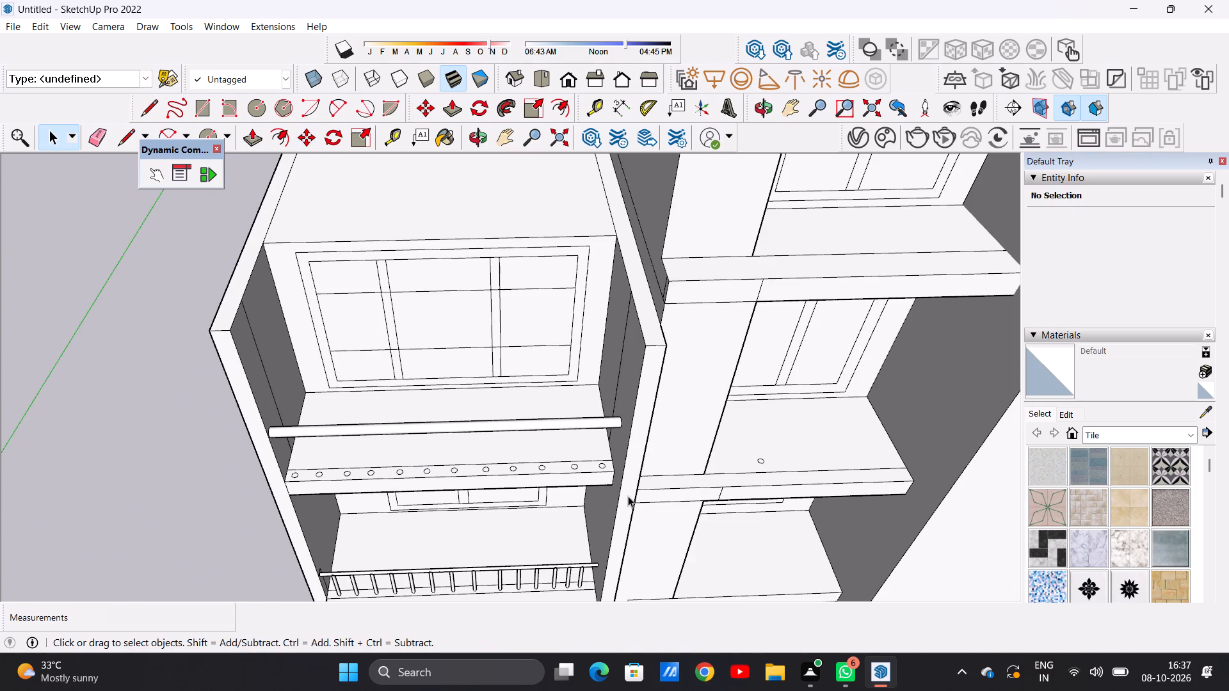
# Examine the row of baluster circles along the slab's front strip, particularly near the main building's end.
pyautogui.scroll(2, 614, 480)
pyautogui.scroll(-1, 614, 479)
pyautogui.scroll(13, 613, 478)
pyautogui.moveTo(636, 463); pyautogui.dragTo(603, 462, button='middle')
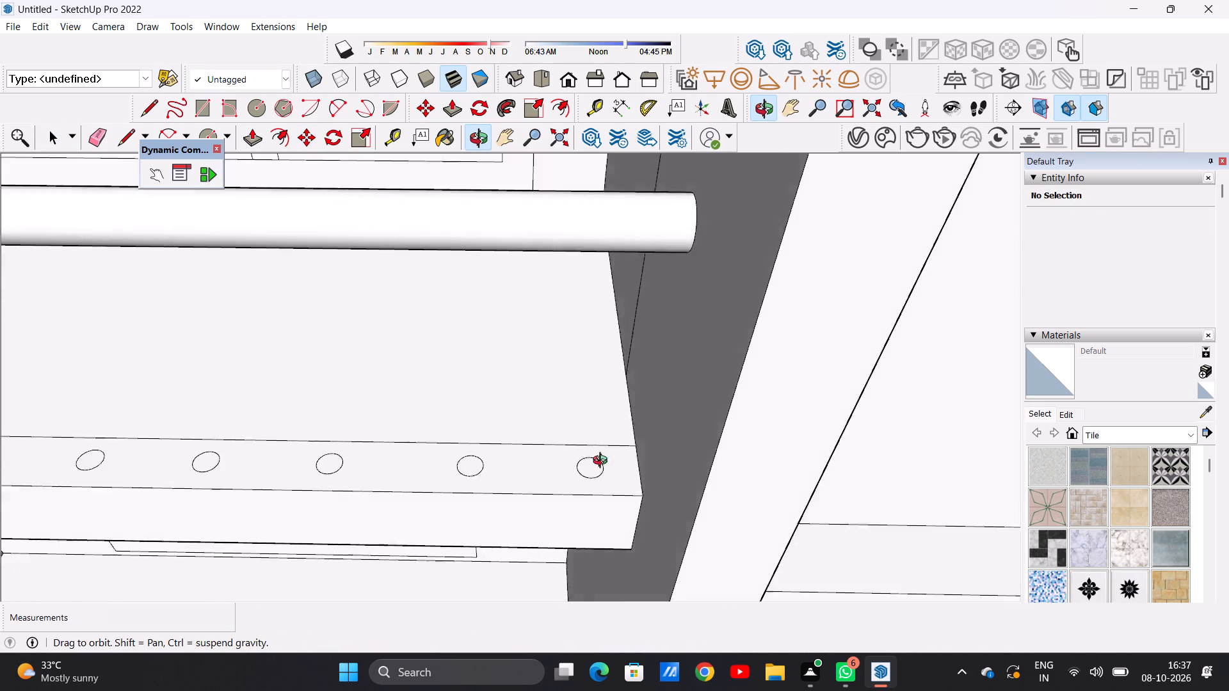
pyautogui.moveTo(603, 462); pyautogui.dragTo(512, 459, button='middle')
pyautogui.scroll(-10, 519, 455)
pyautogui.moveTo(465, 457); pyautogui.dragTo(536, 457, button='middle')
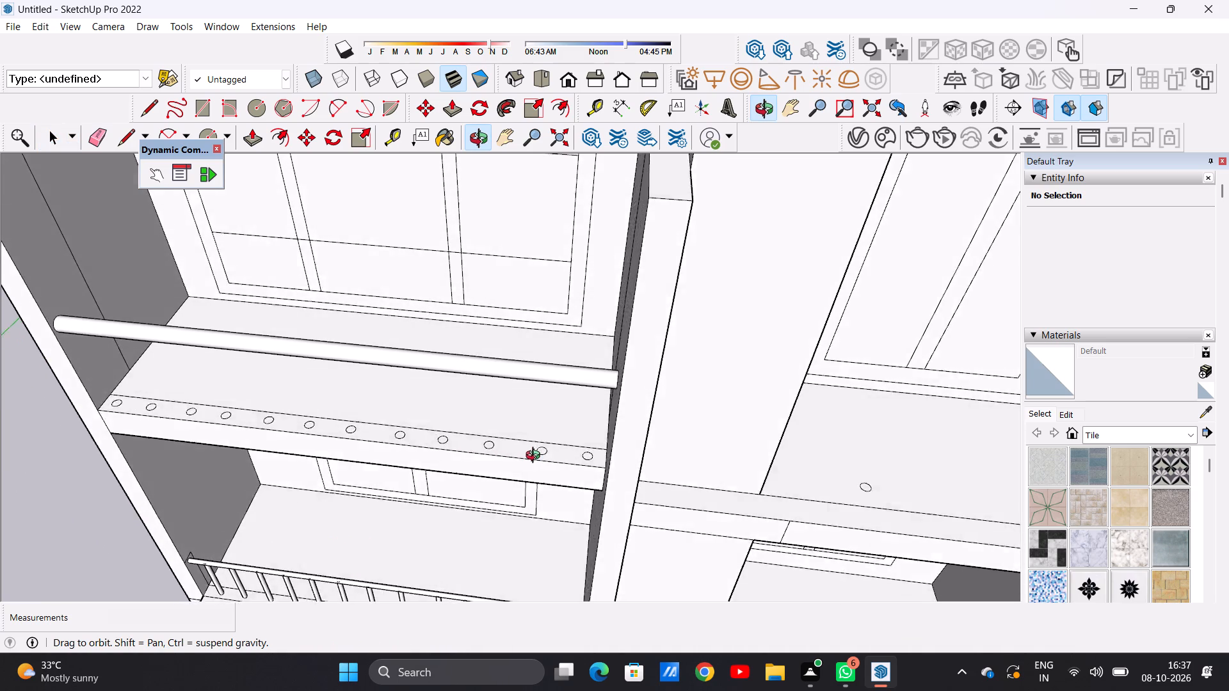
pyautogui.moveTo(536, 457); pyautogui.dragTo(511, 474, button='middle')
pyautogui.scroll(7, 564, 470)
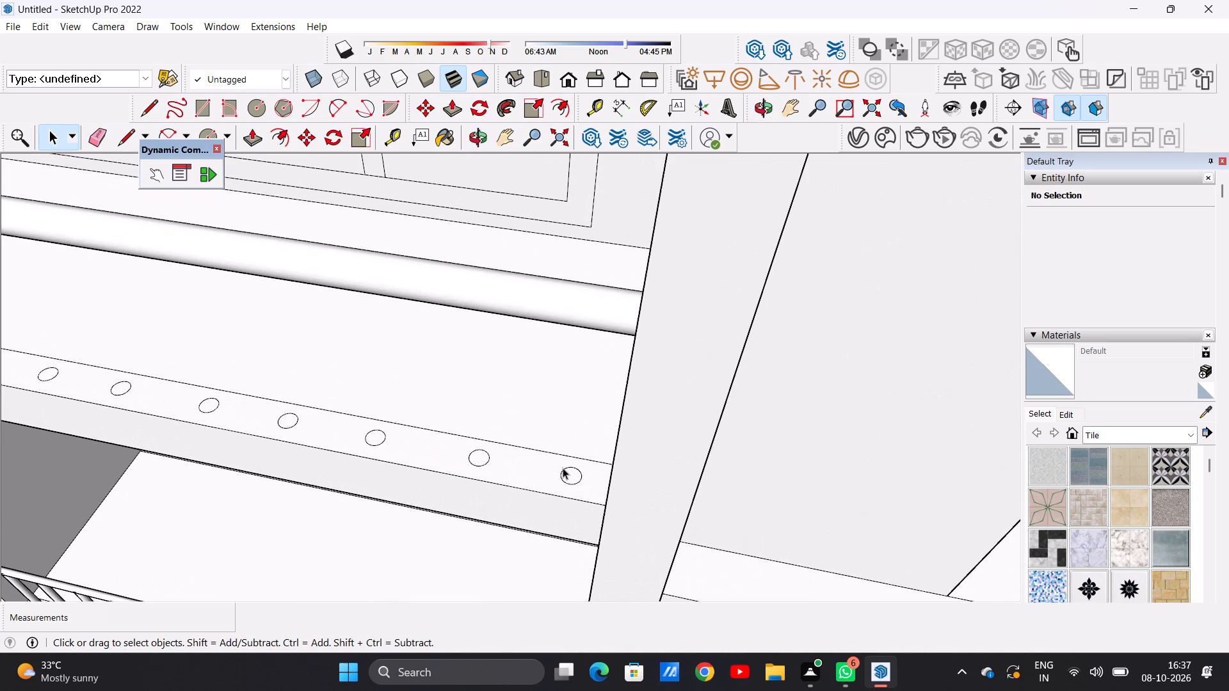